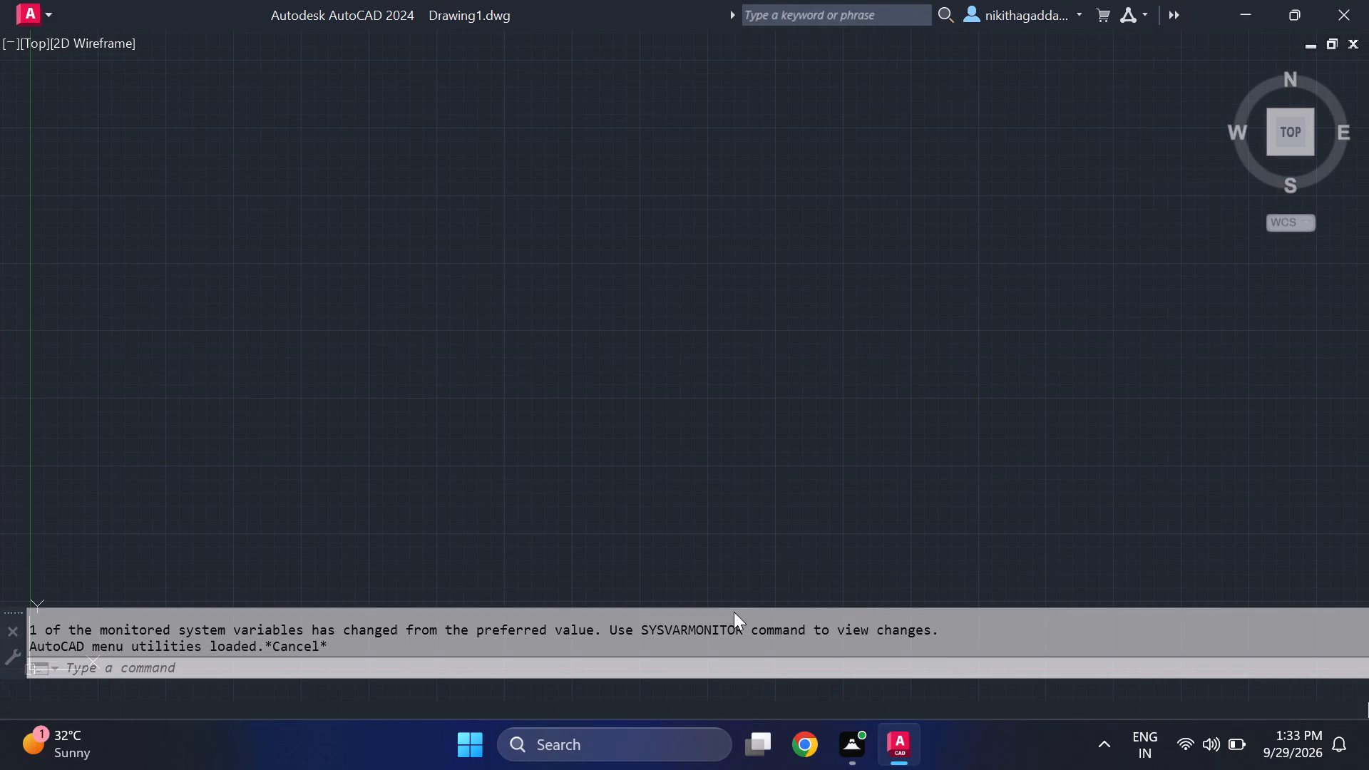
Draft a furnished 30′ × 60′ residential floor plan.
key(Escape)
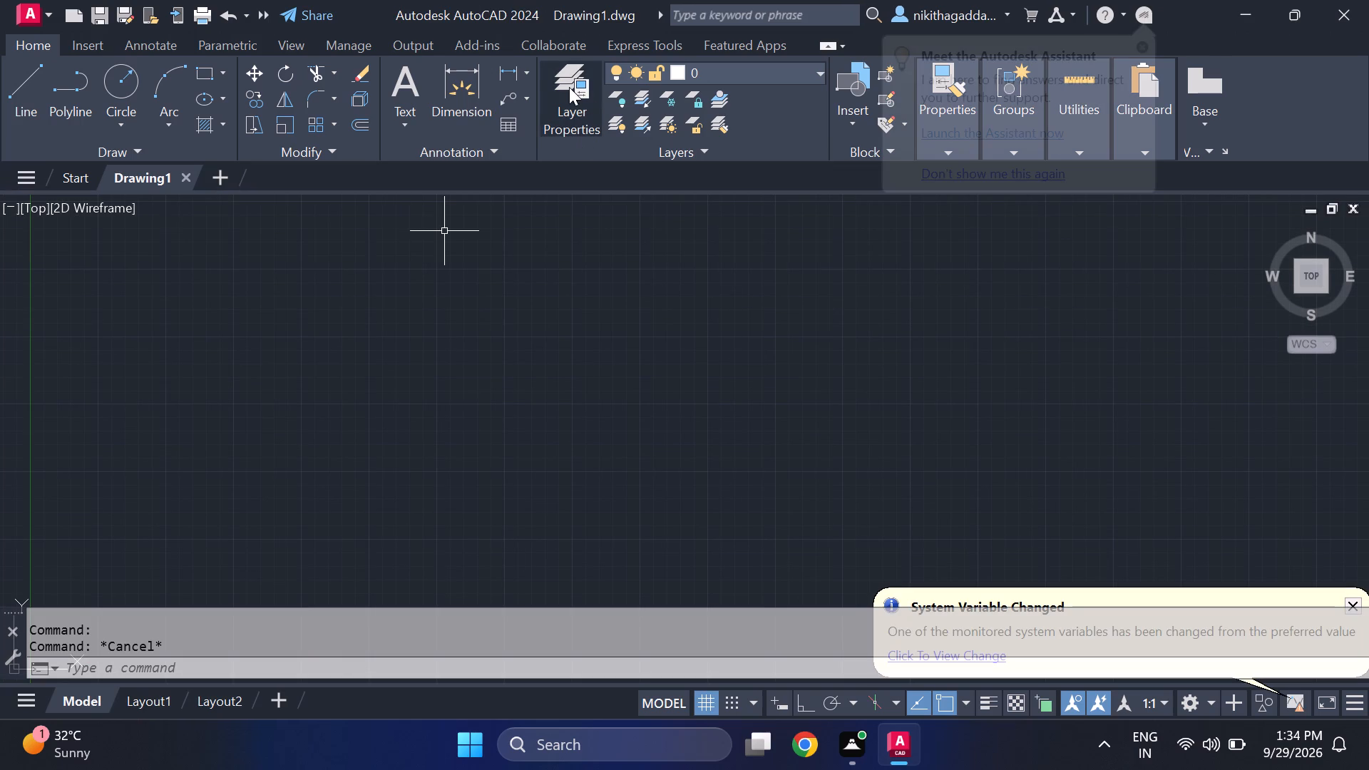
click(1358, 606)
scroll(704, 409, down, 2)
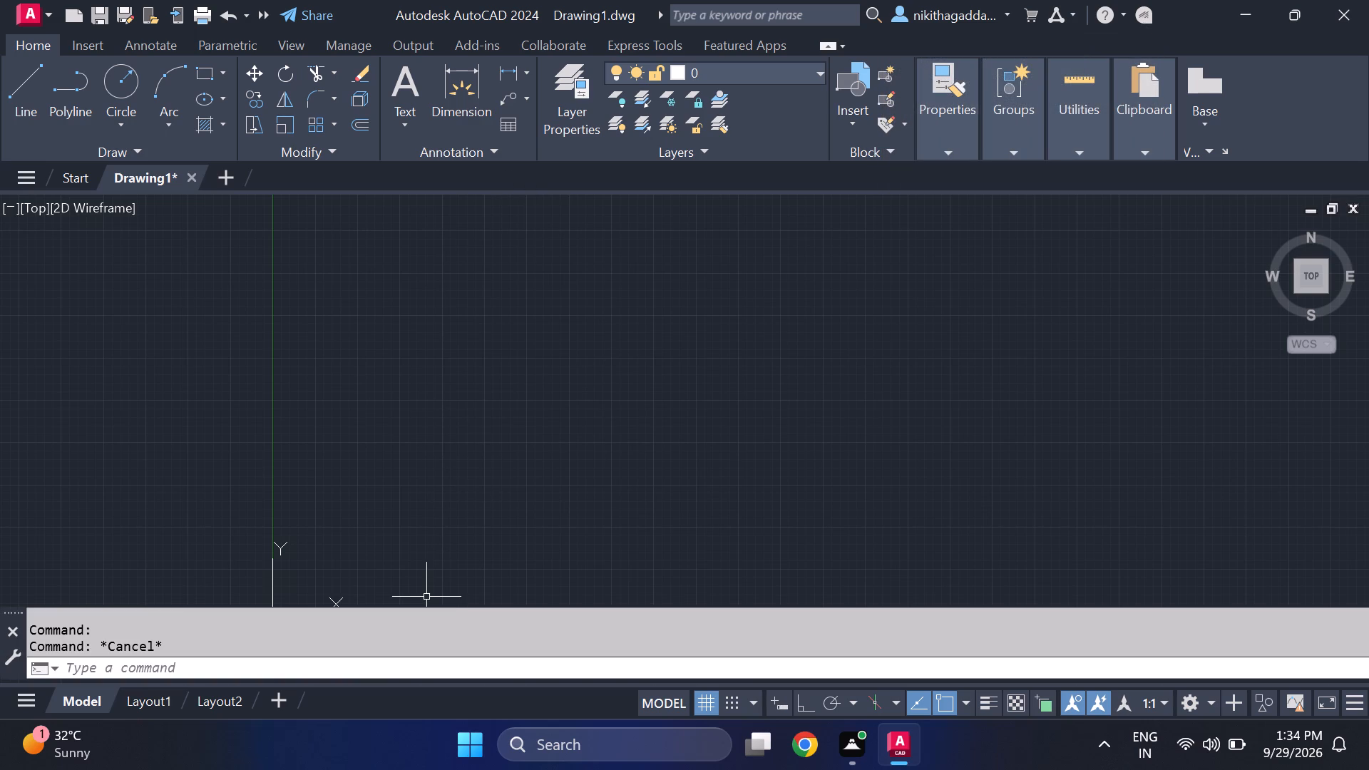
Configure the drawing units to Engineering length with a precision of 0'-0.00".
click(408, 672)
text(units)
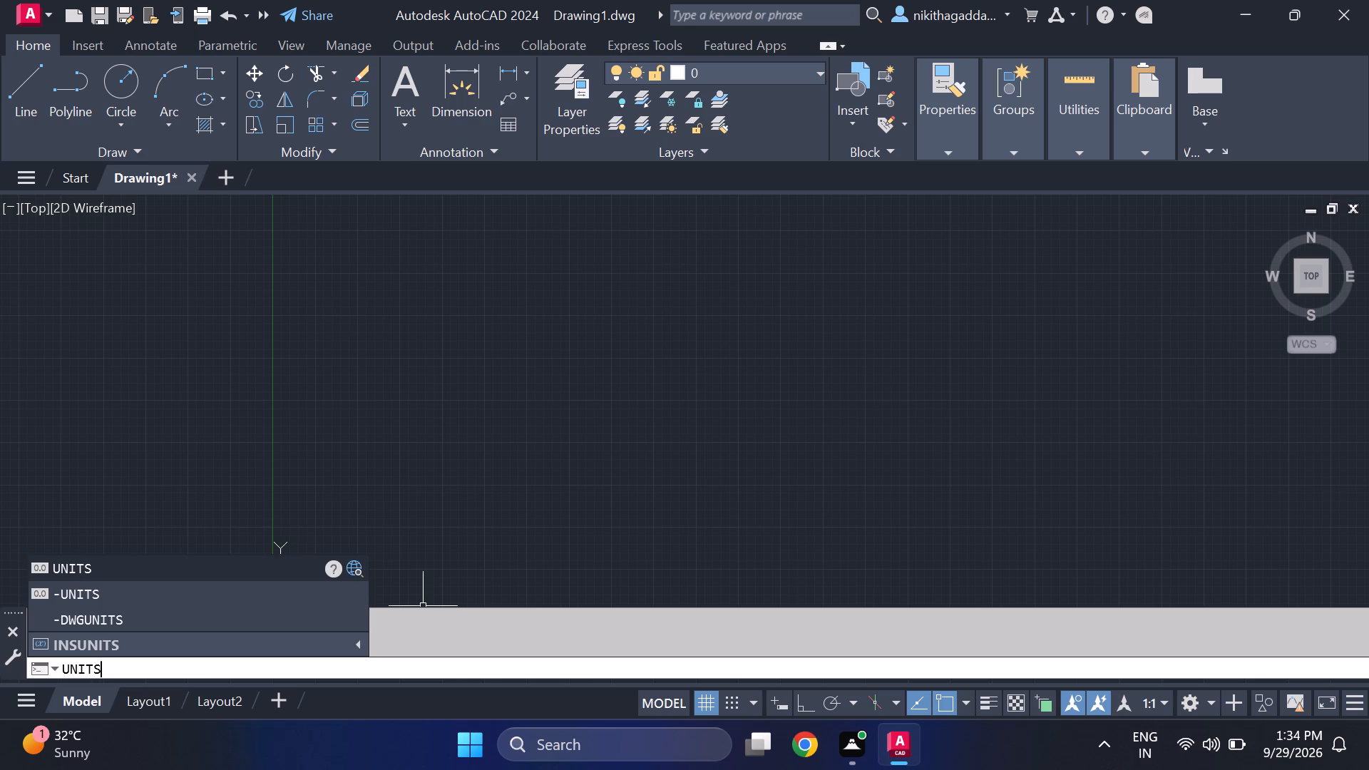
key(Return)
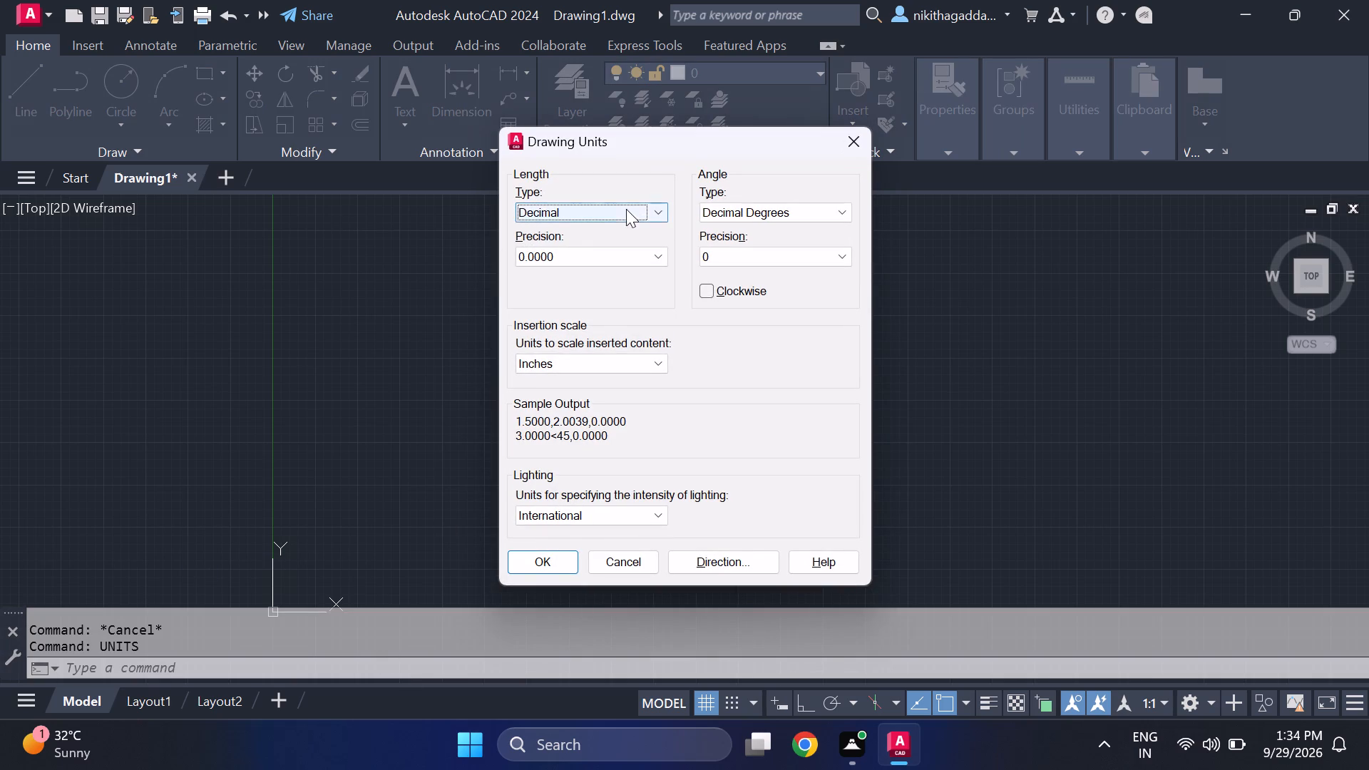
click(626, 209)
click(626, 260)
click(624, 255)
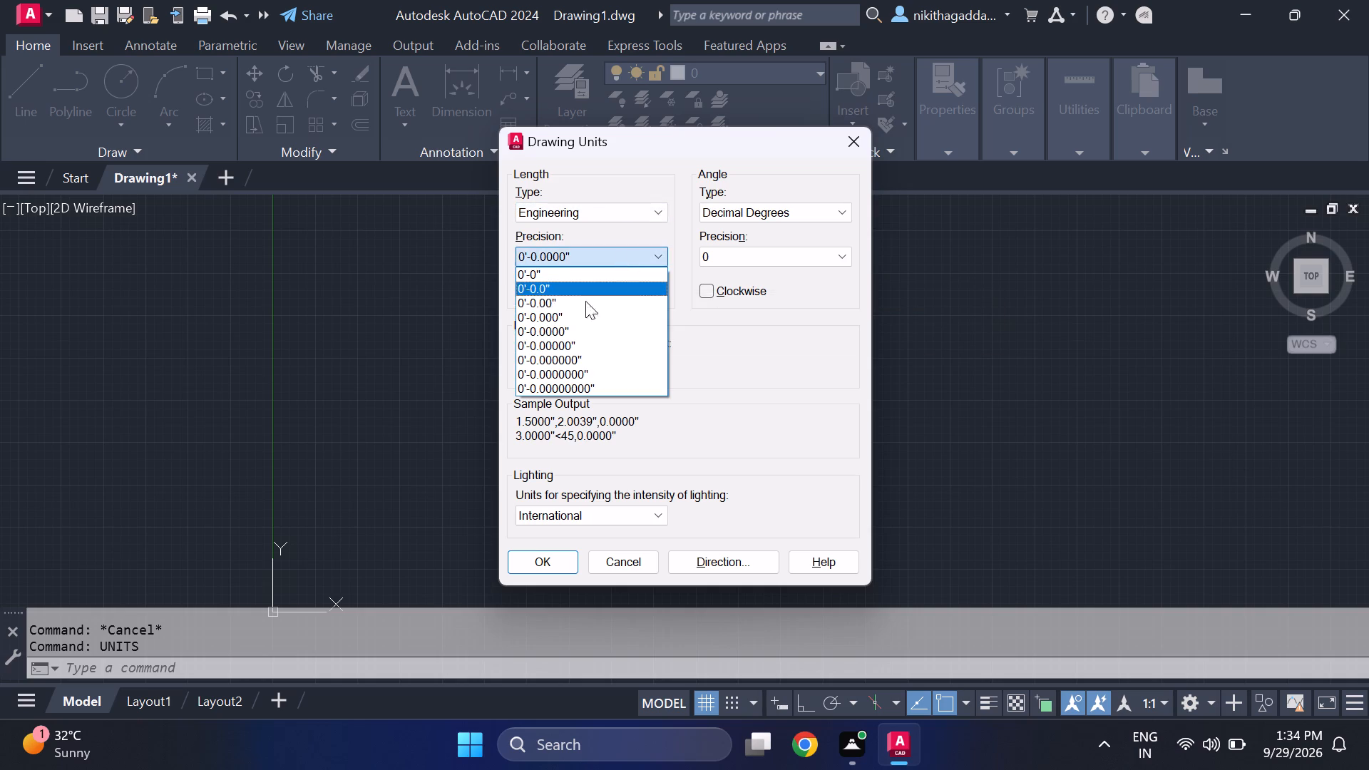
click(573, 295)
click(583, 264)
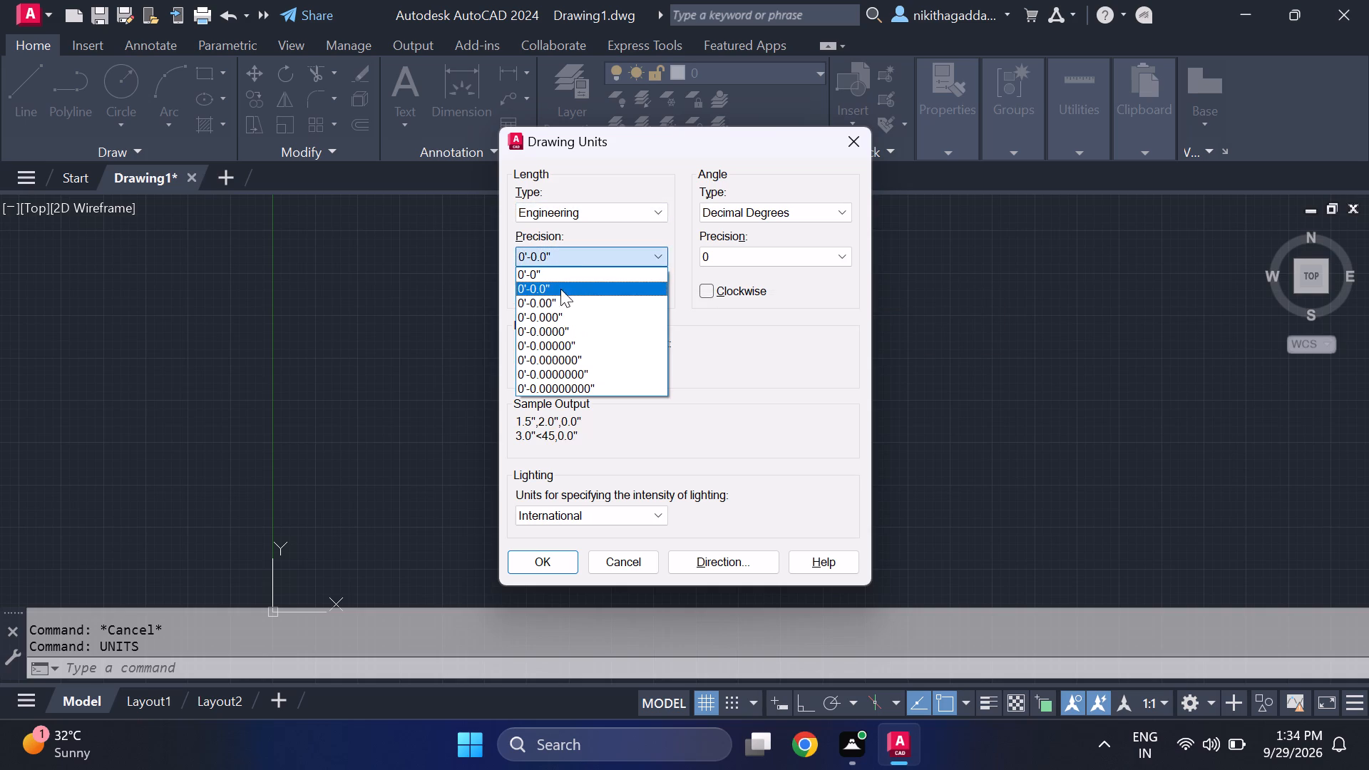
click(543, 299)
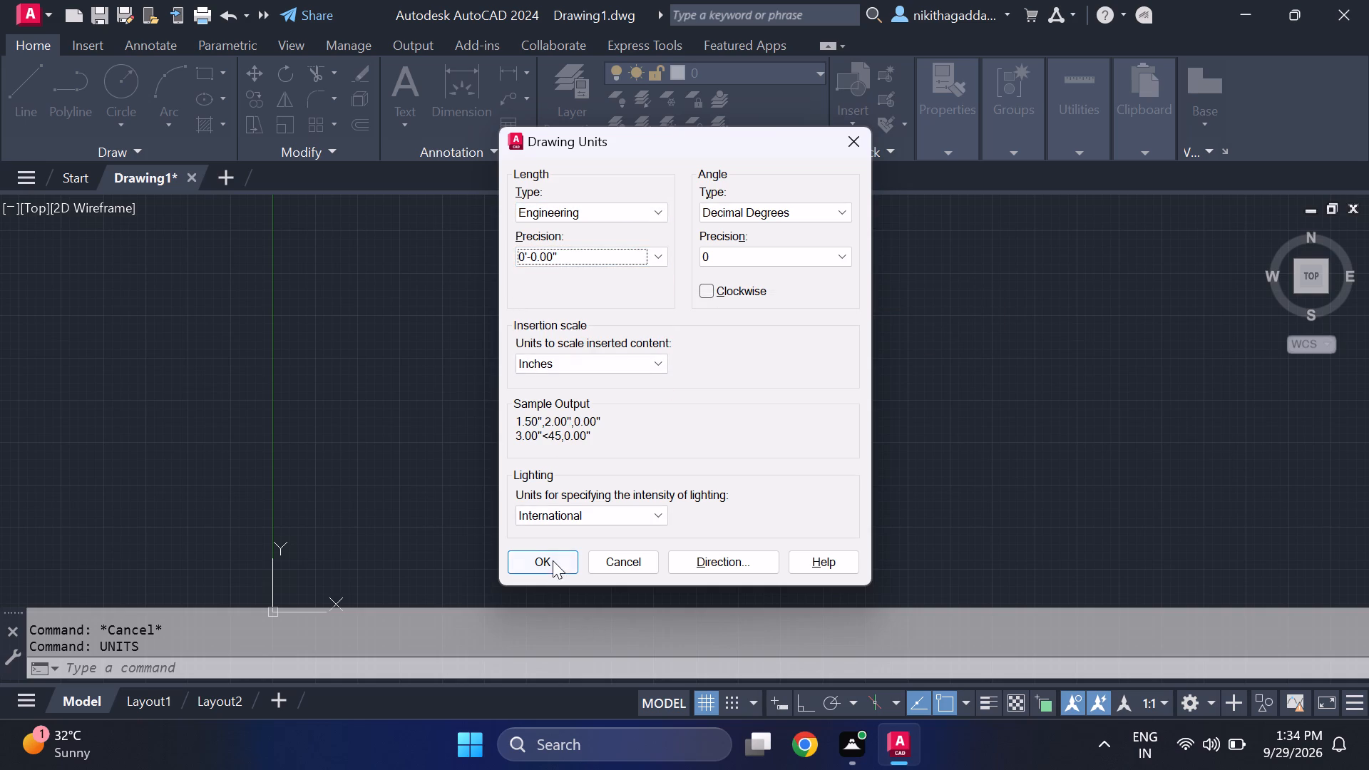
click(553, 560)
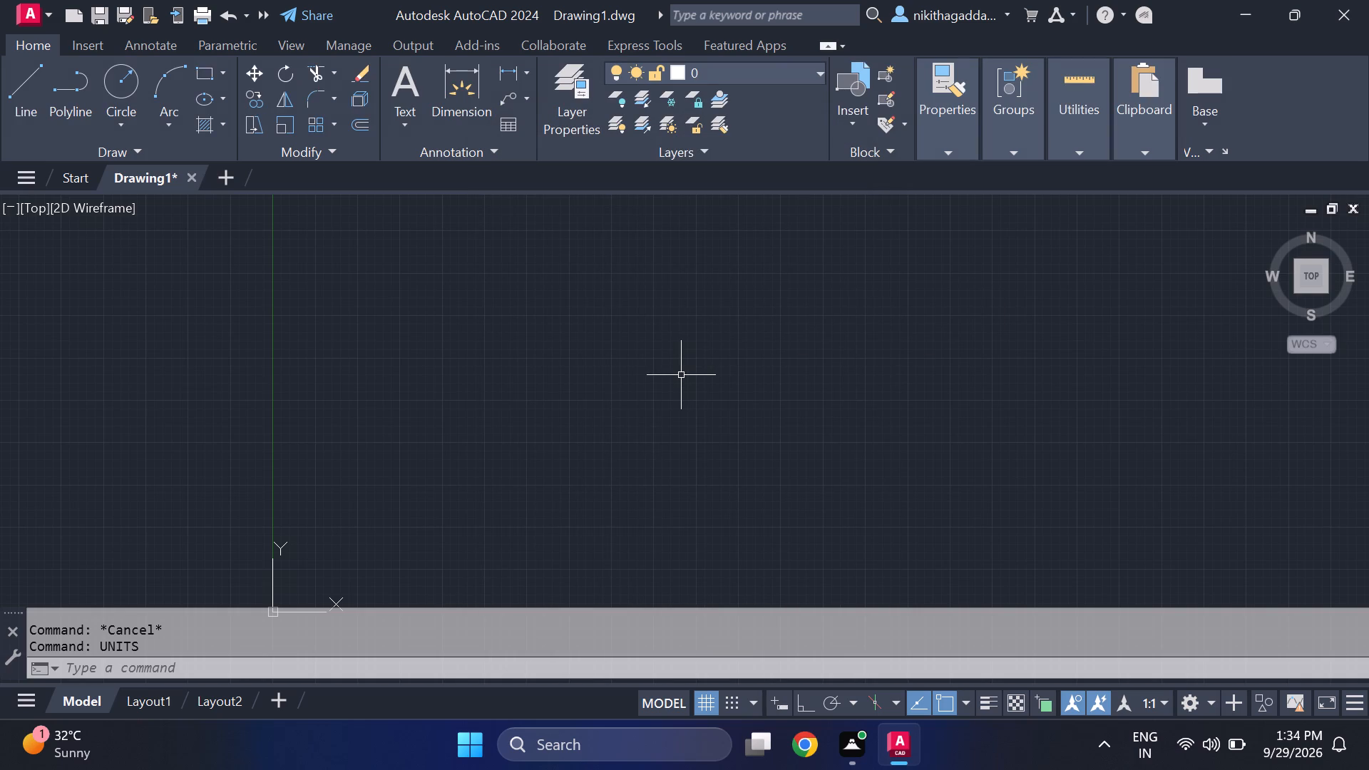
Set the Standard dimension style's primary units to Engineering format with a precision of 0'-0.0".
key(d)
key(Return)
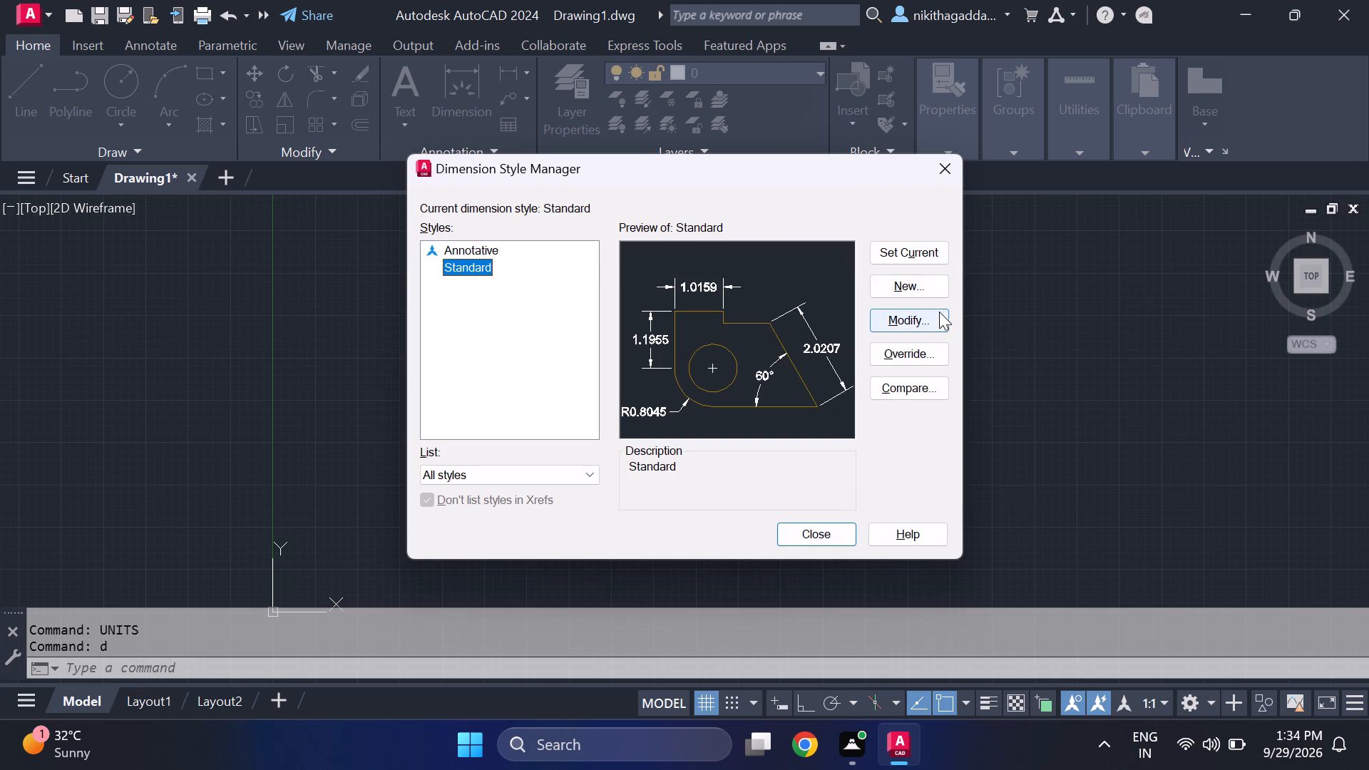
click(939, 314)
click(647, 119)
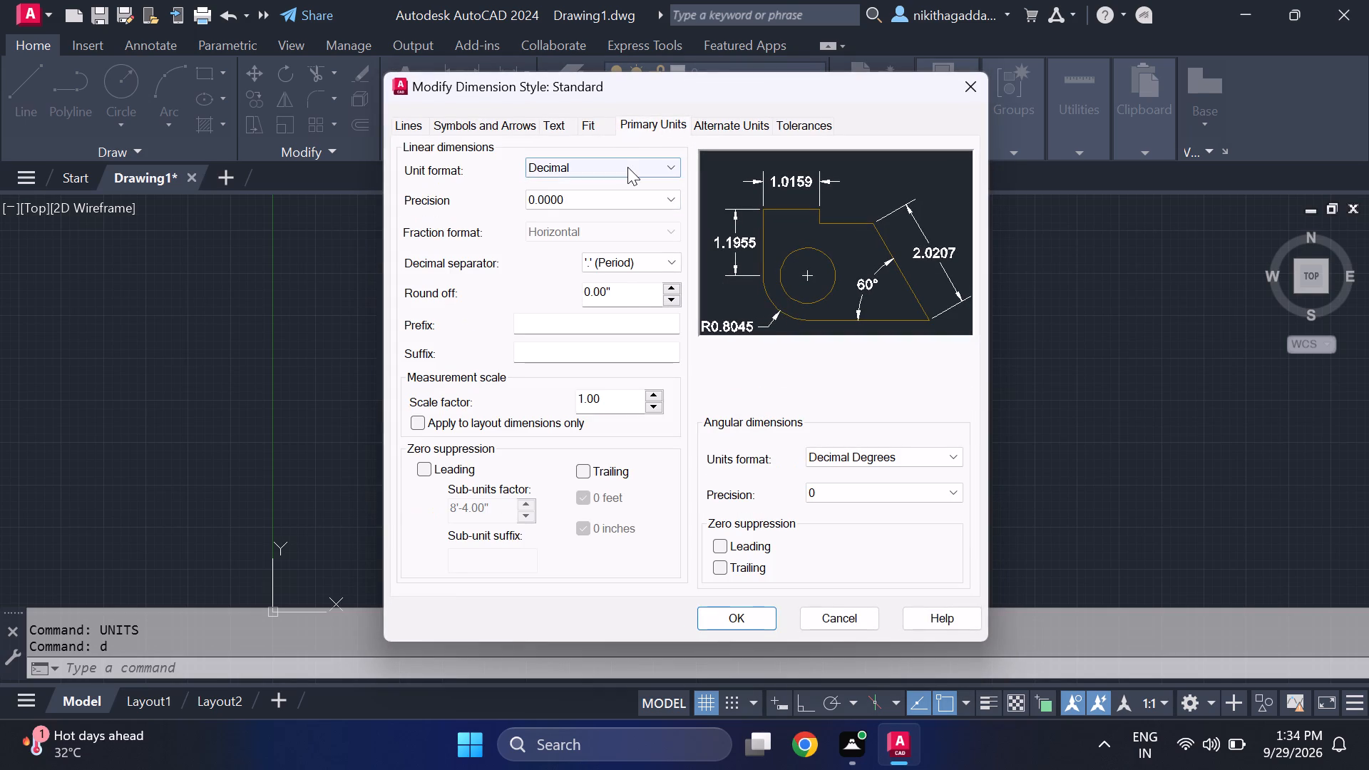
click(627, 167)
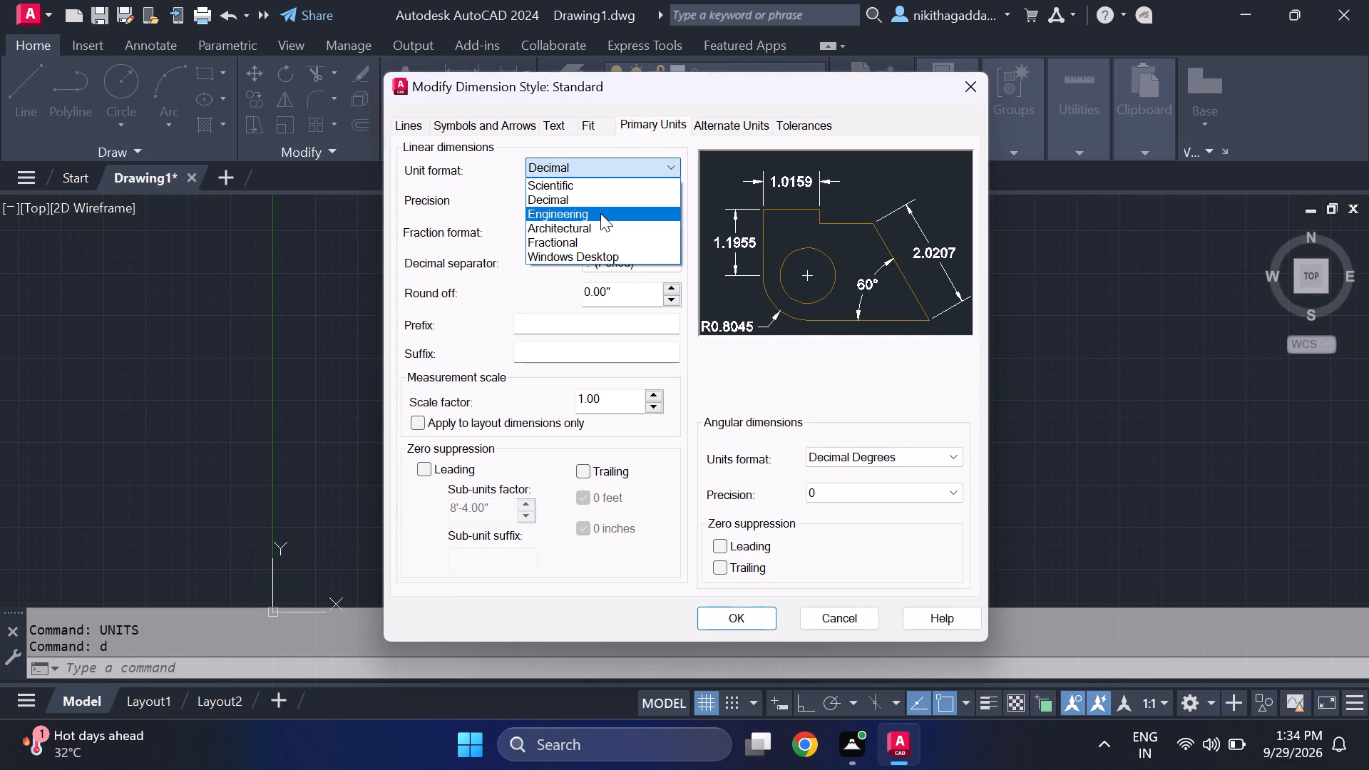
click(600, 213)
click(595, 199)
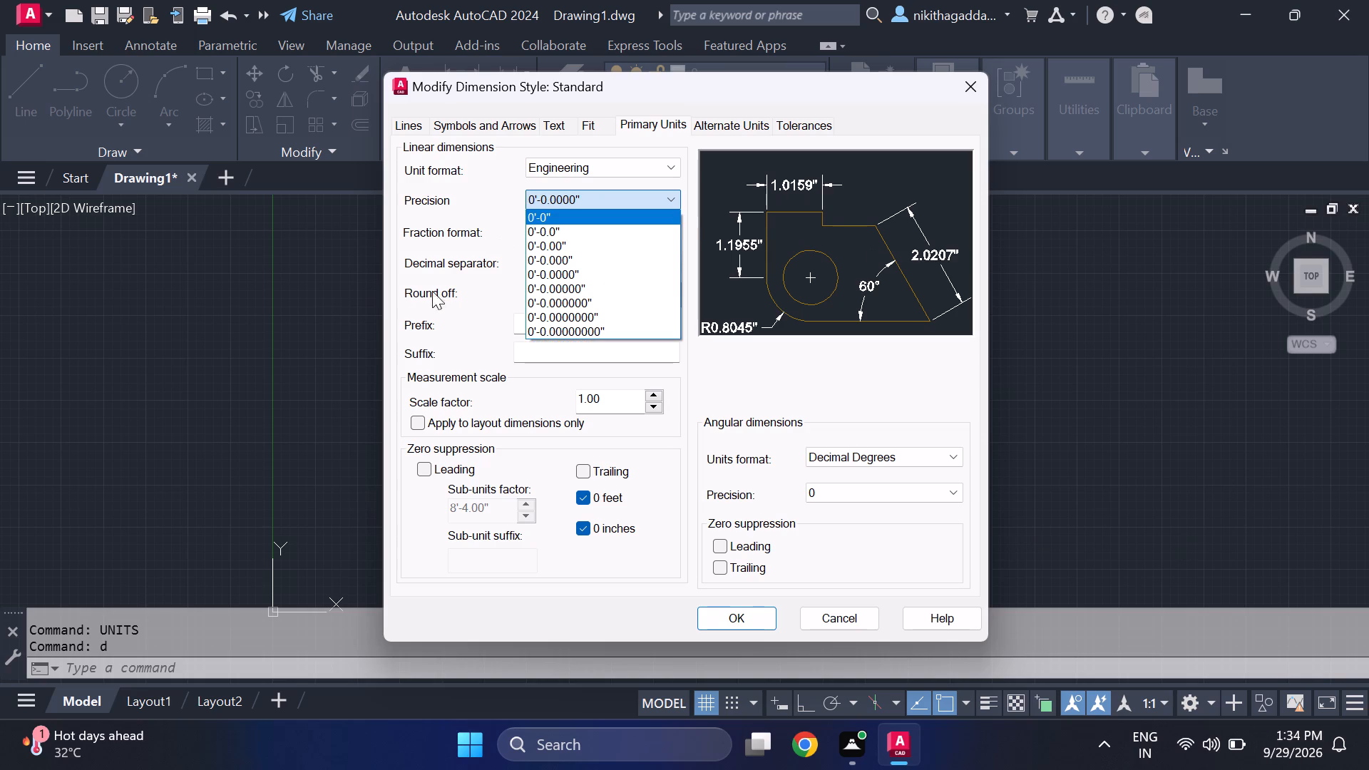
click(549, 227)
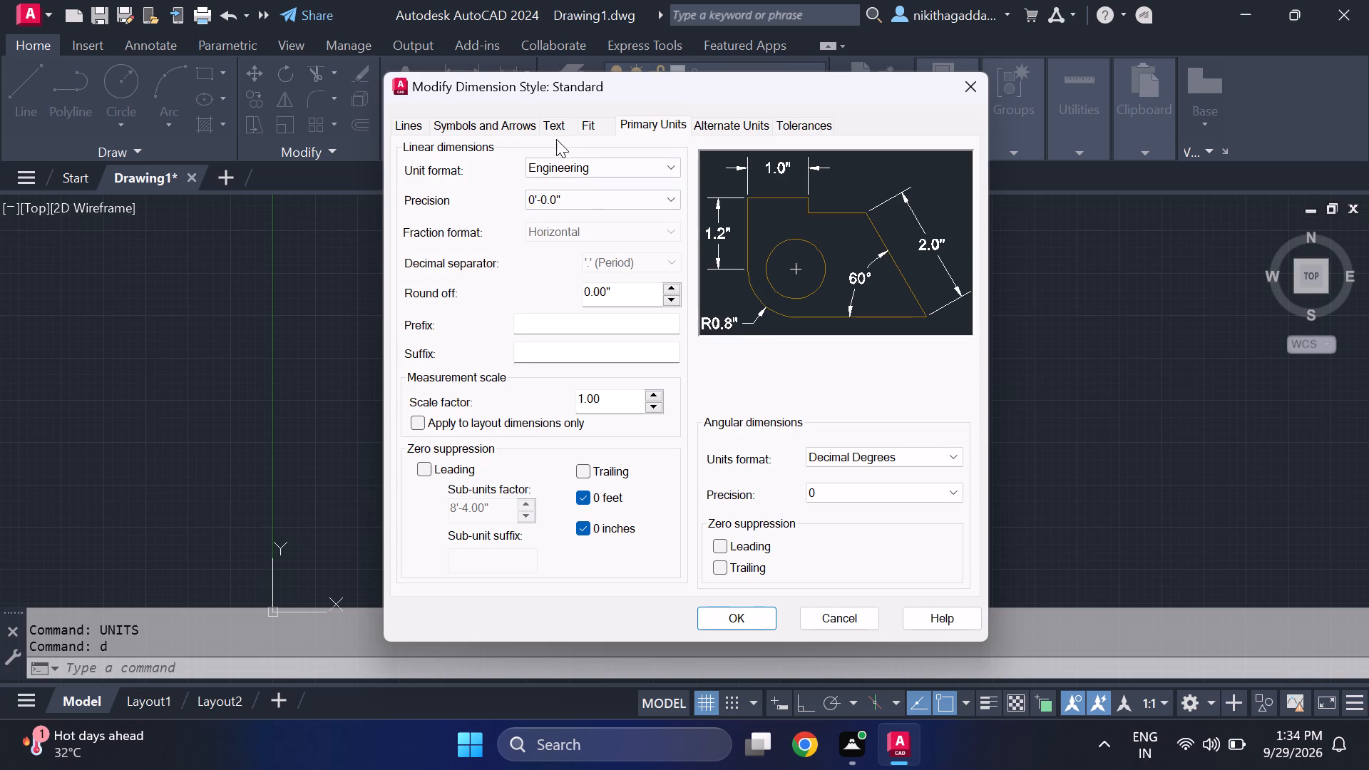
Set the Standard dimension style's text height to 7 and apply the style changes.
click(553, 127)
click(639, 285)
key(BackSpace)
key(BackSpace)
key(BackSpace)
key(BackSpace)
key(BackSpace)
key(BackSpace)
key(BackSpace)
key(BackSpace)
key(BackSpace)
key(BackSpace)
key(BackSpace)
key(BackSpace)
key(BackSpace)
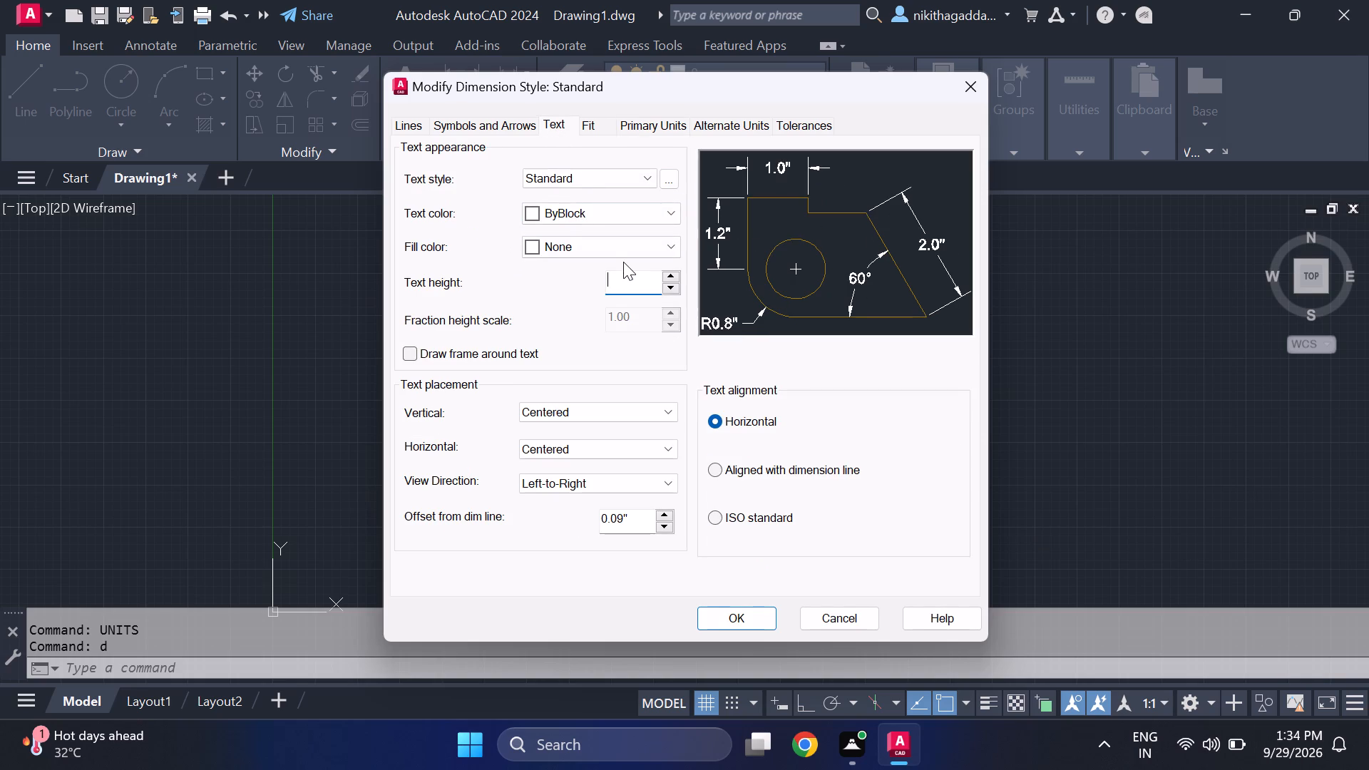
text(67)
key(BackSpace)
key(BackSpace)
key(BackSpace)
key(BackSpace)
key(7)
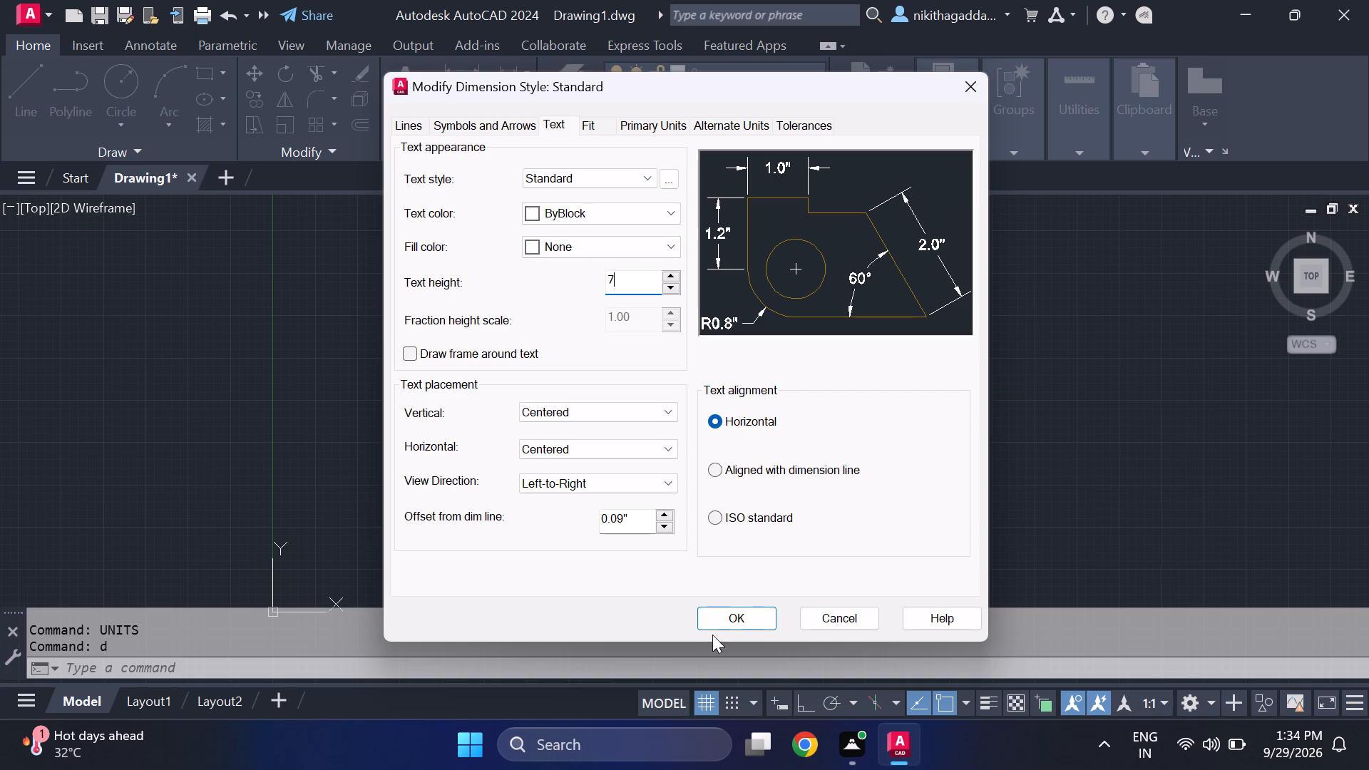
click(713, 622)
Recheck the Standard style's primary units and set Standard as the current dimension style.
click(901, 250)
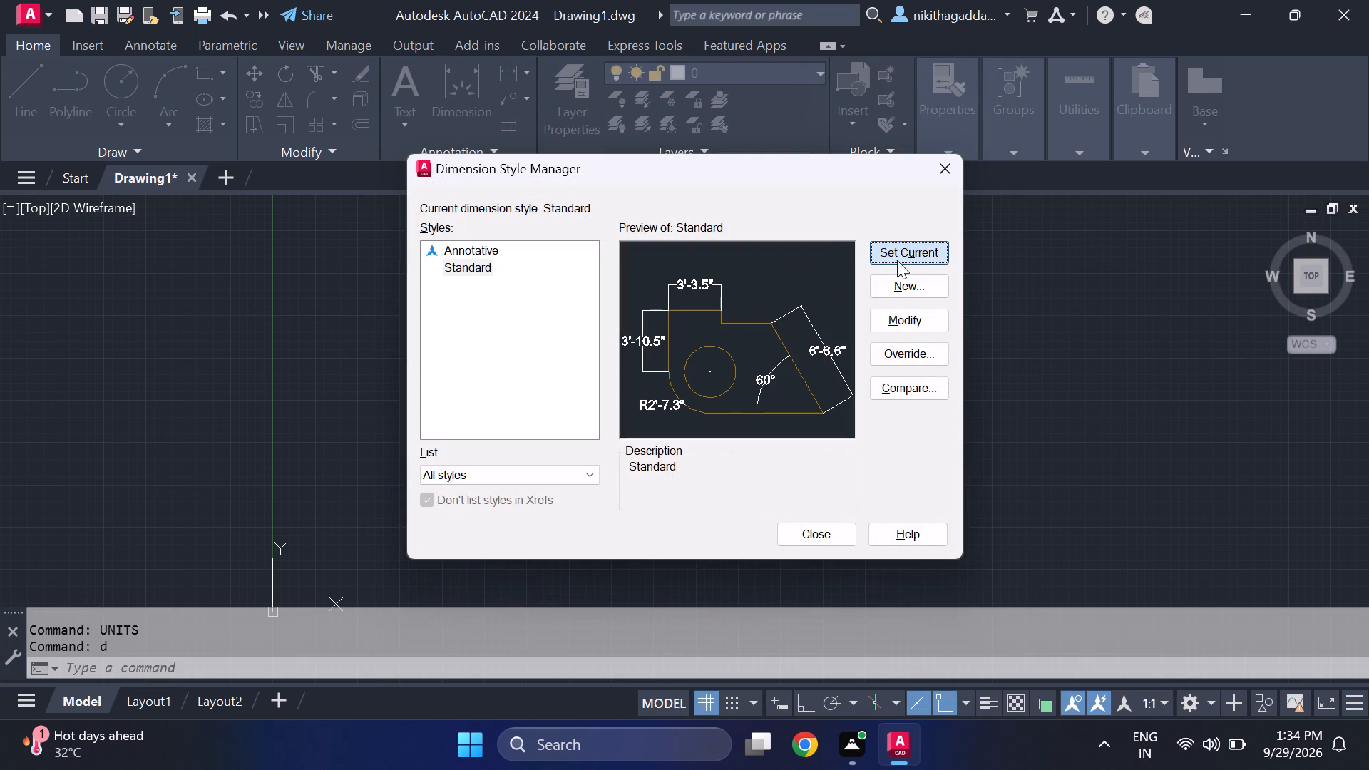
click(908, 319)
click(657, 128)
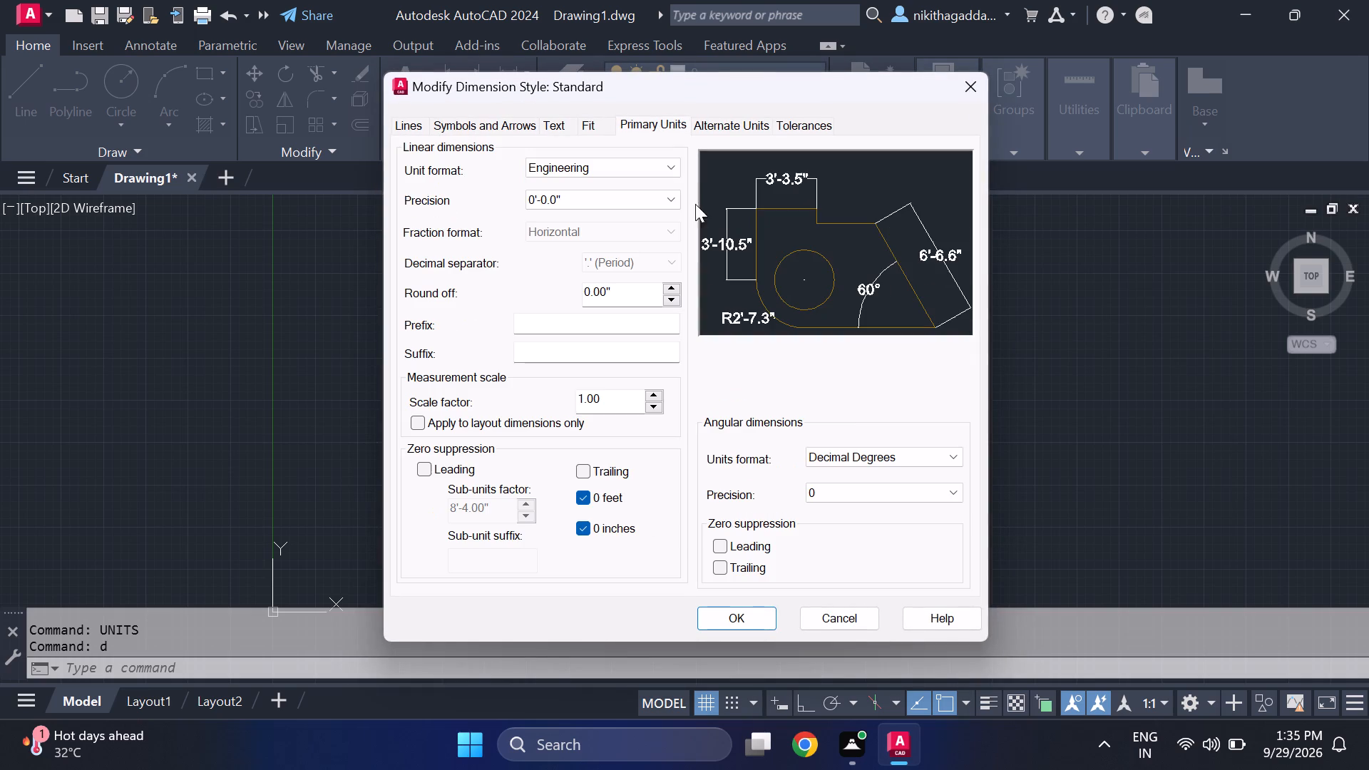
click(744, 625)
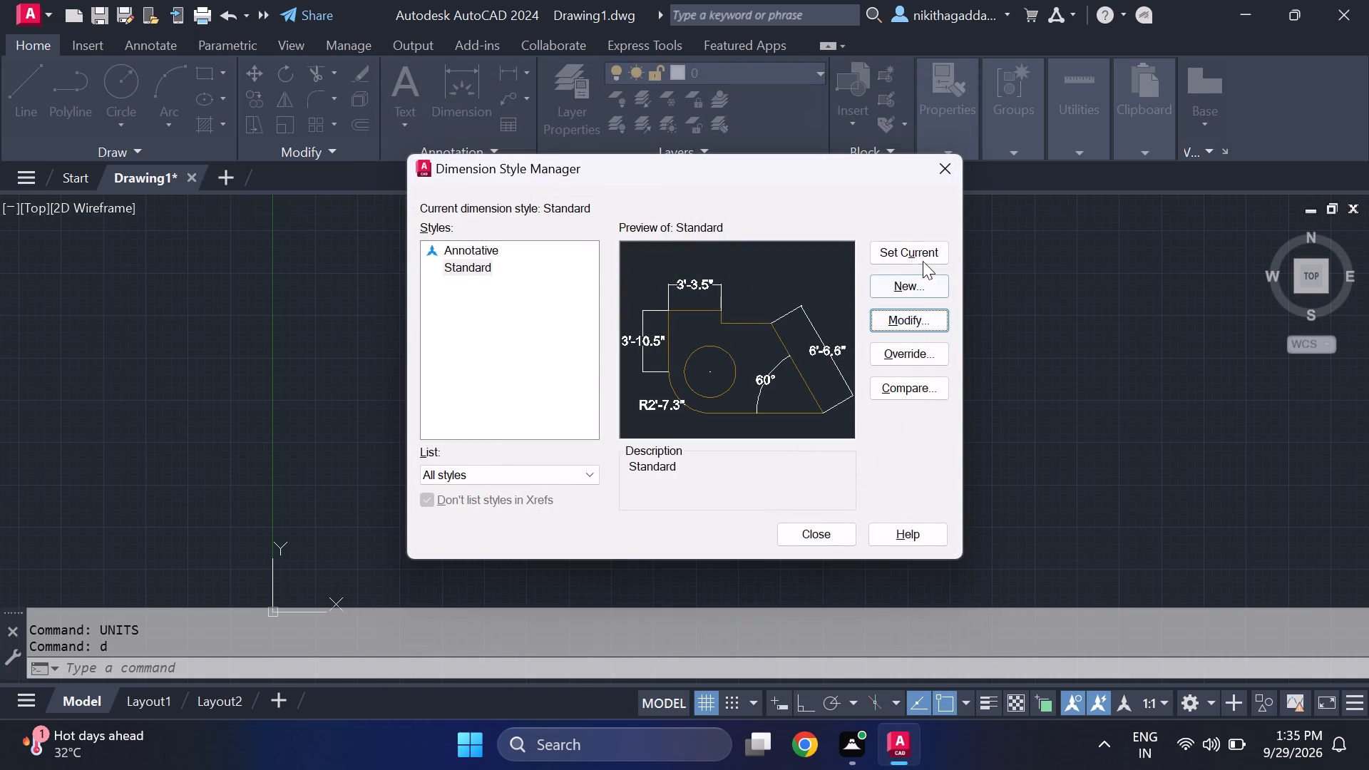
click(923, 255)
click(840, 535)
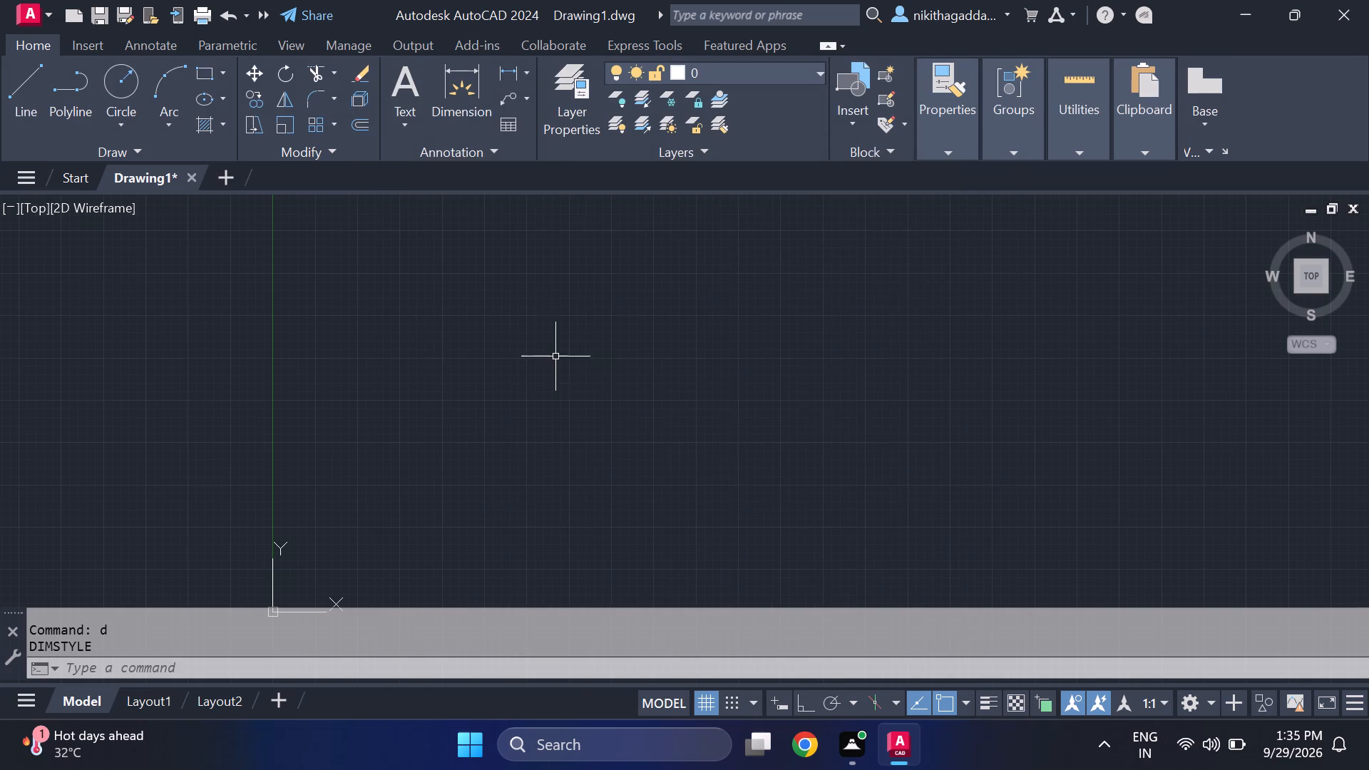
Create two new layers named walls and furniture.
scroll(546, 354, down, 1)
click(578, 115)
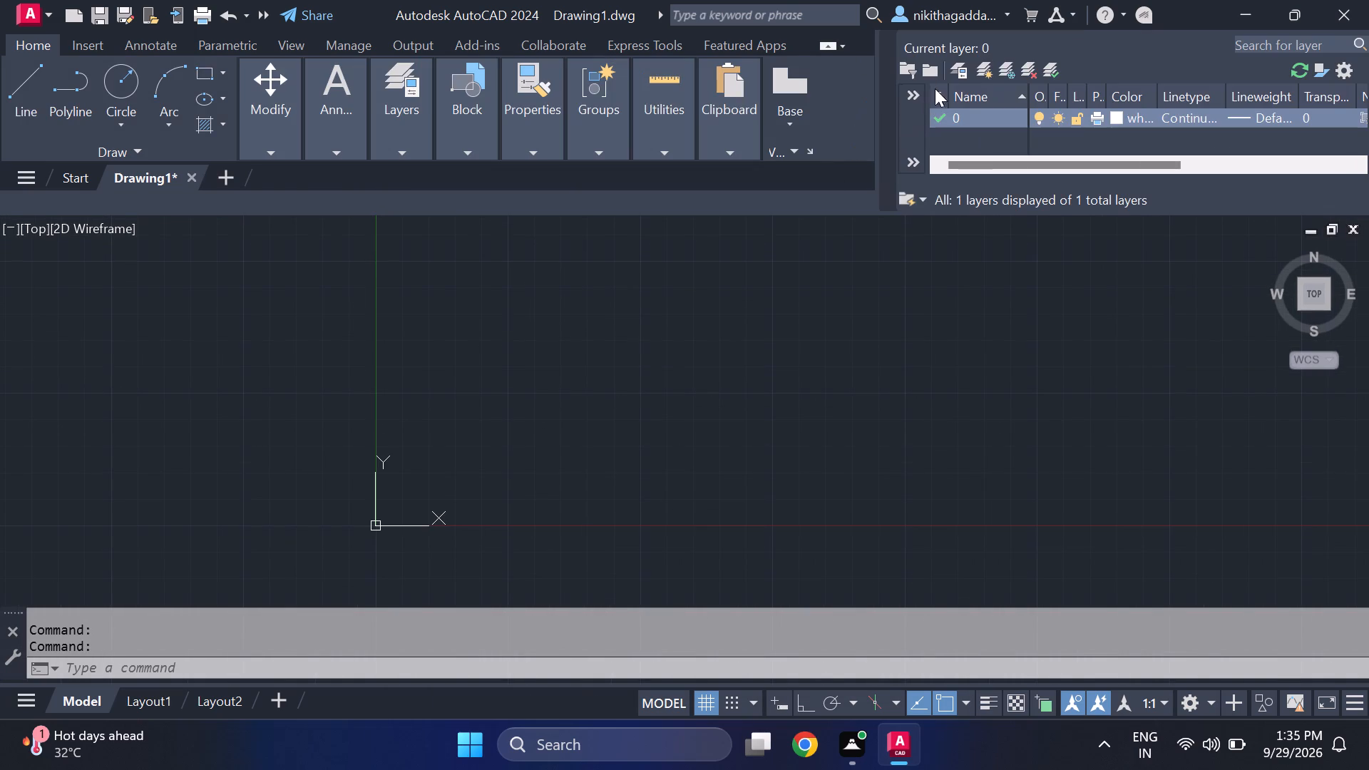
click(986, 66)
key(BackSpace)
text(walls)
key(Return)
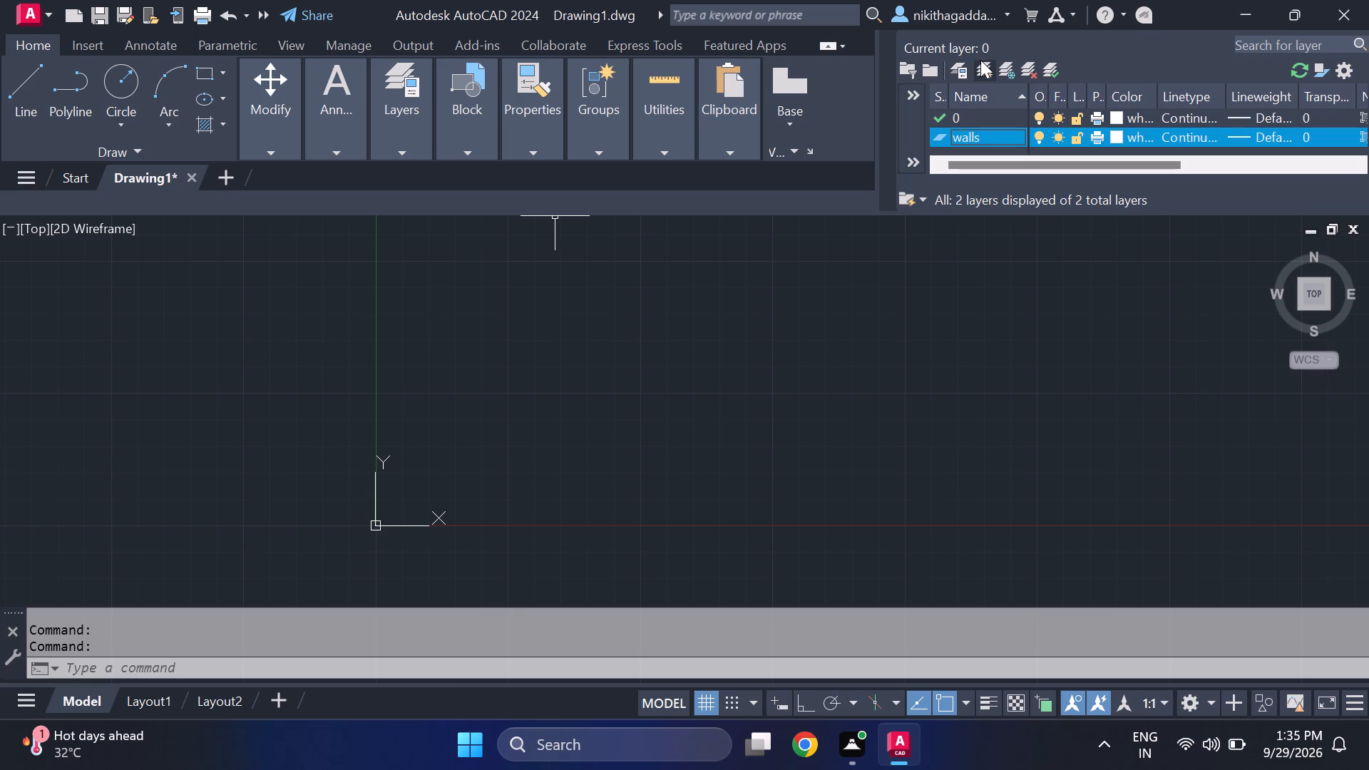
click(990, 51)
click(984, 78)
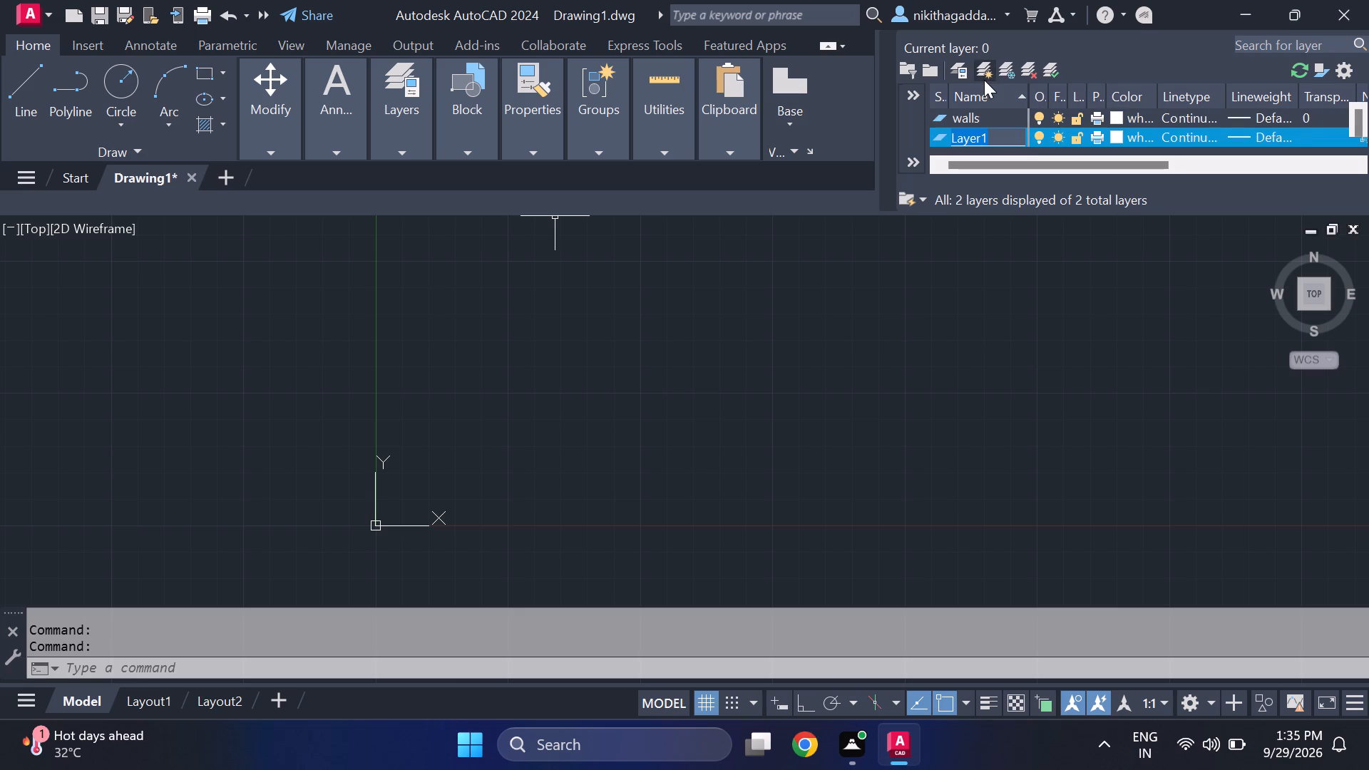
key(BackSpace)
text(furniture)
key(Return)
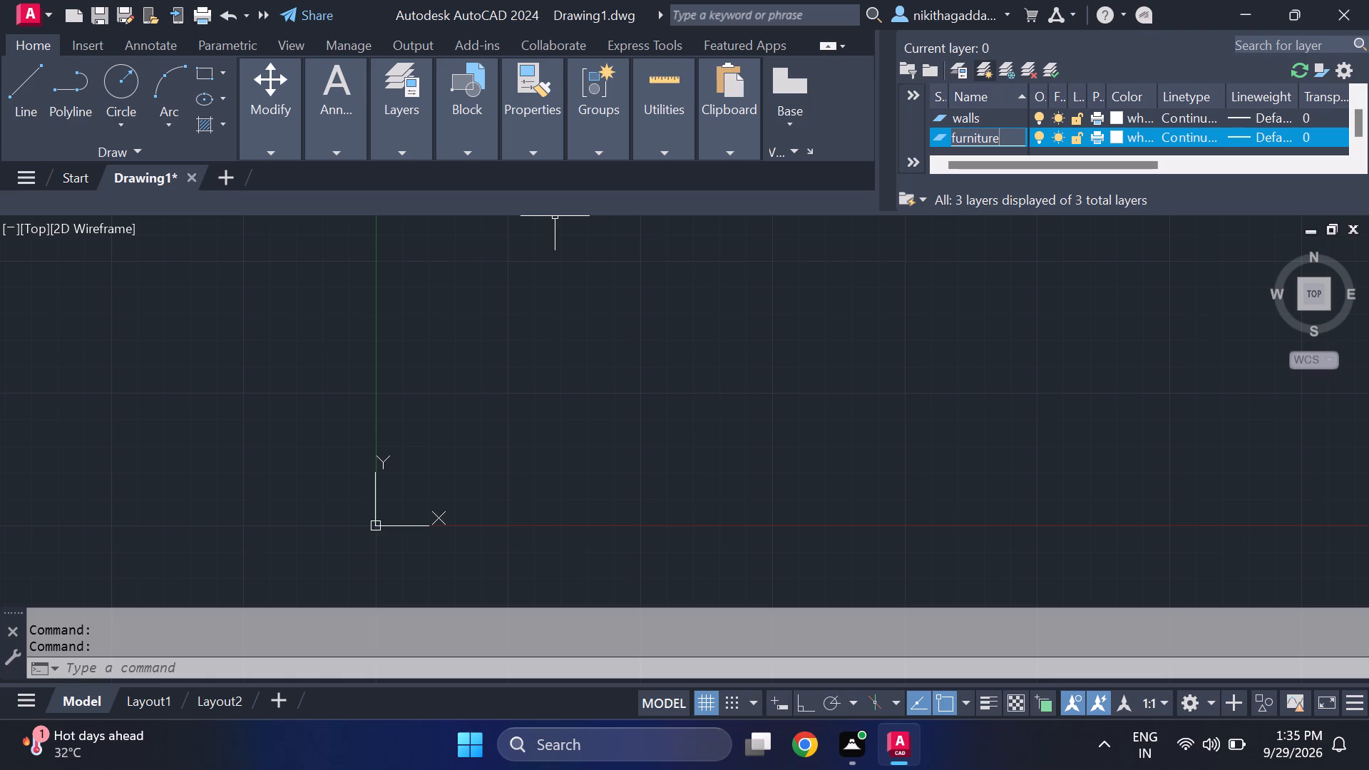
Add two more layers named windows and hatch.
click(984, 80)
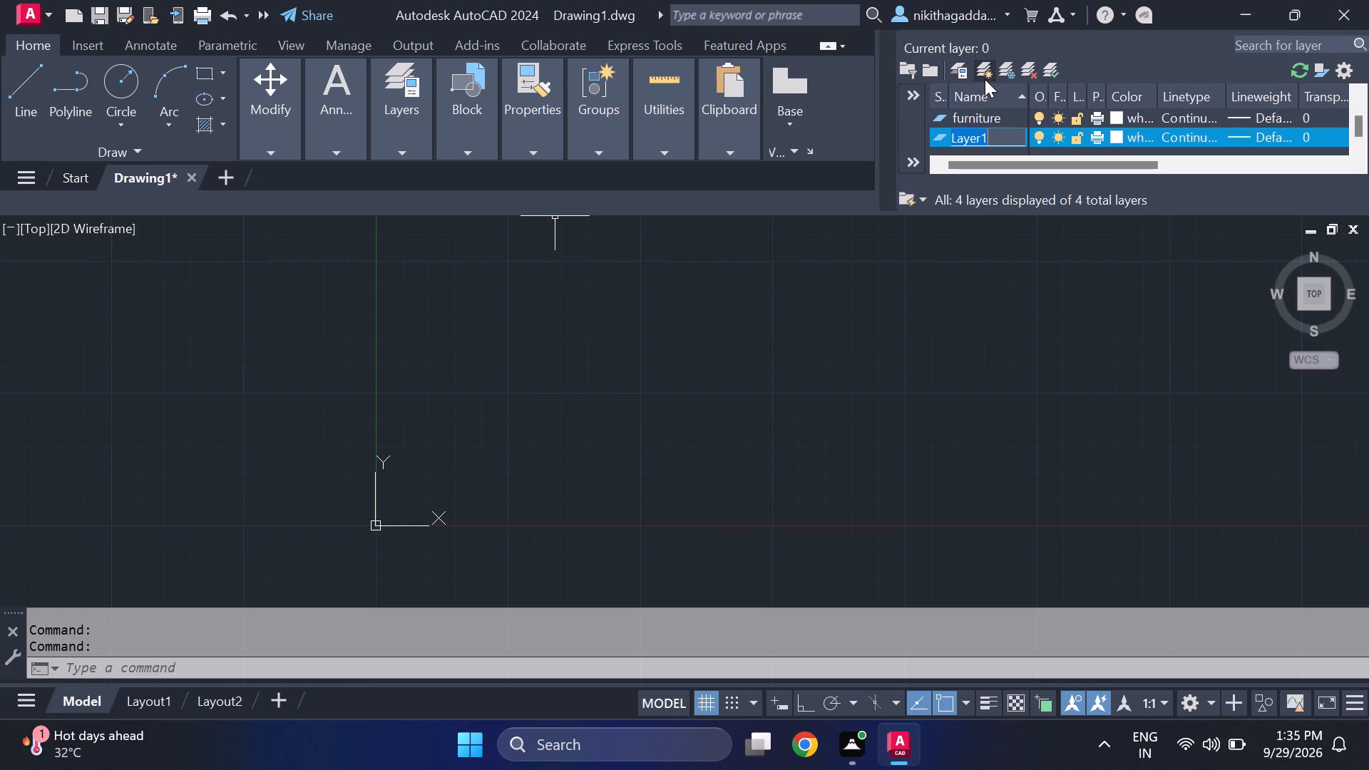
key(BackSpace)
text(windows)
key(Return)
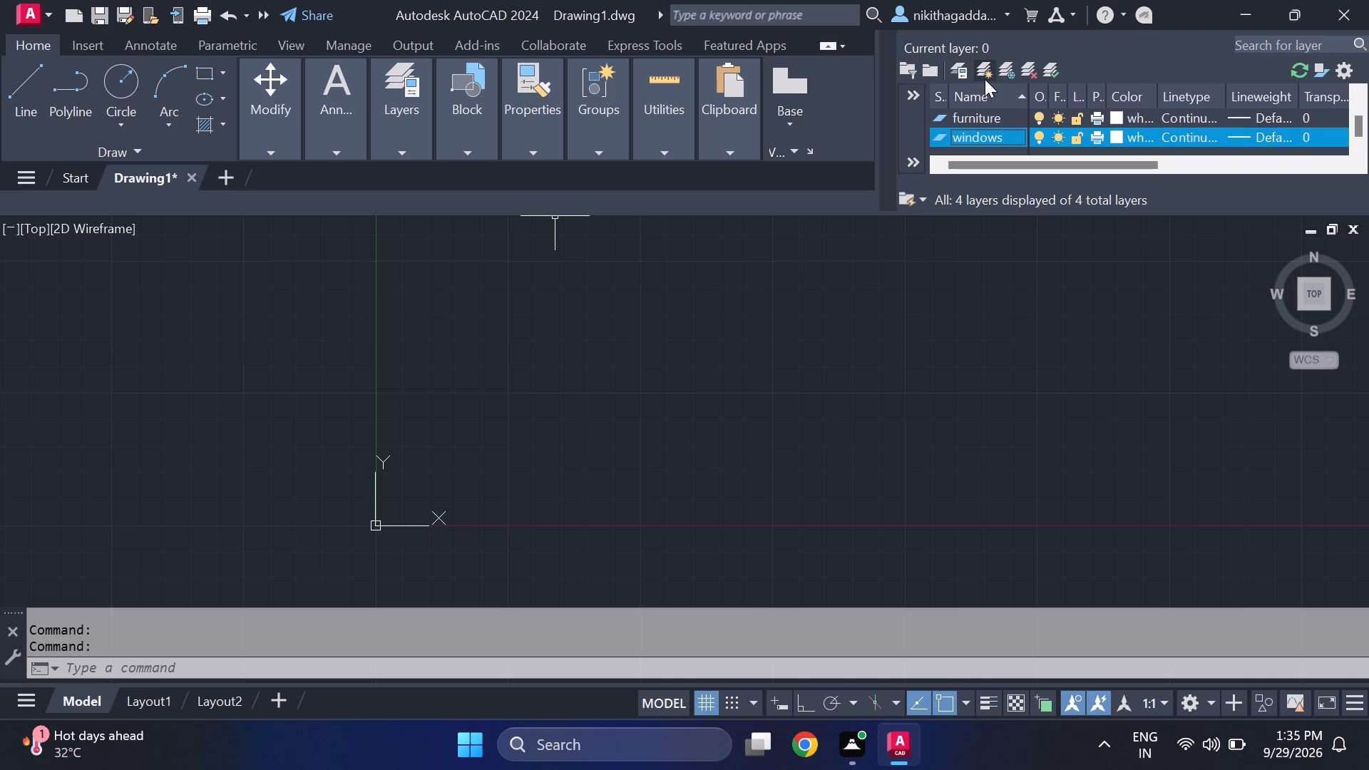
click(985, 79)
key(BackSpace)
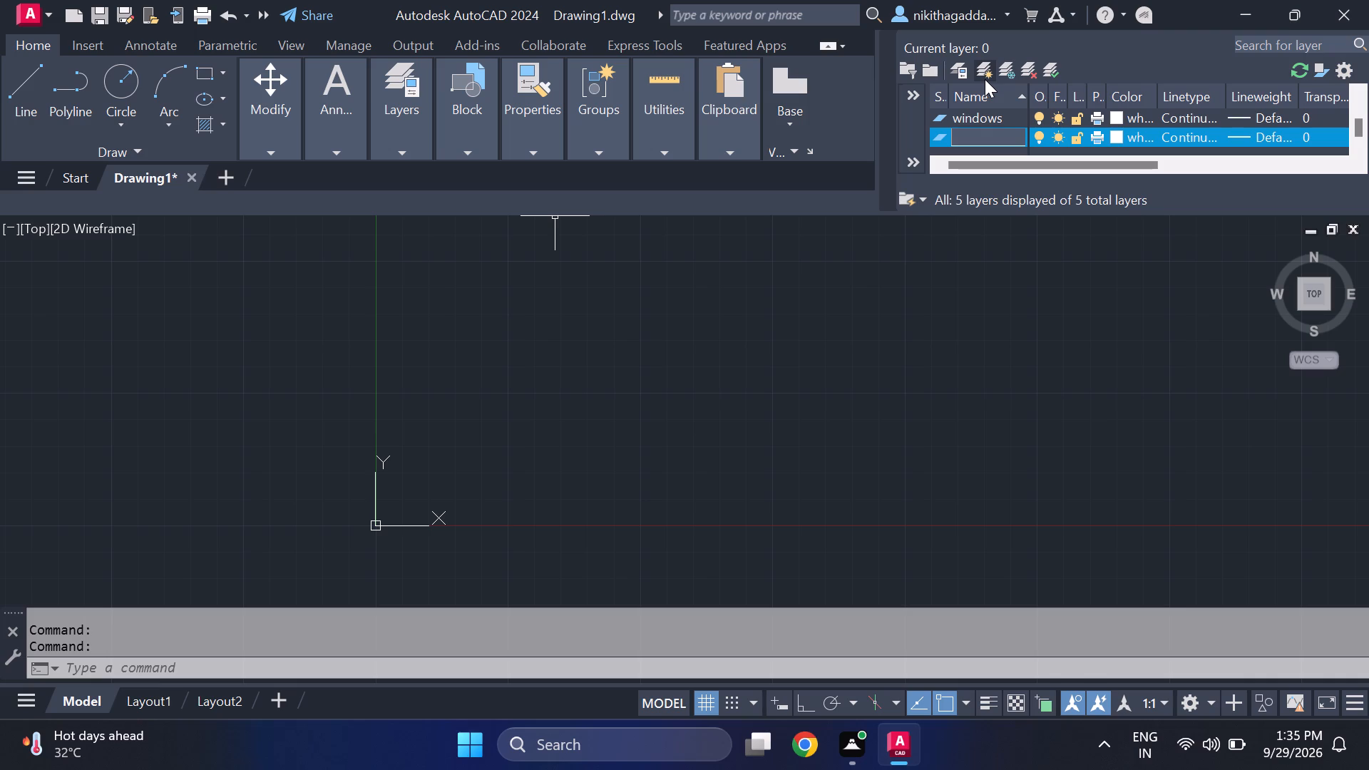
text(hatch)
key(Return)
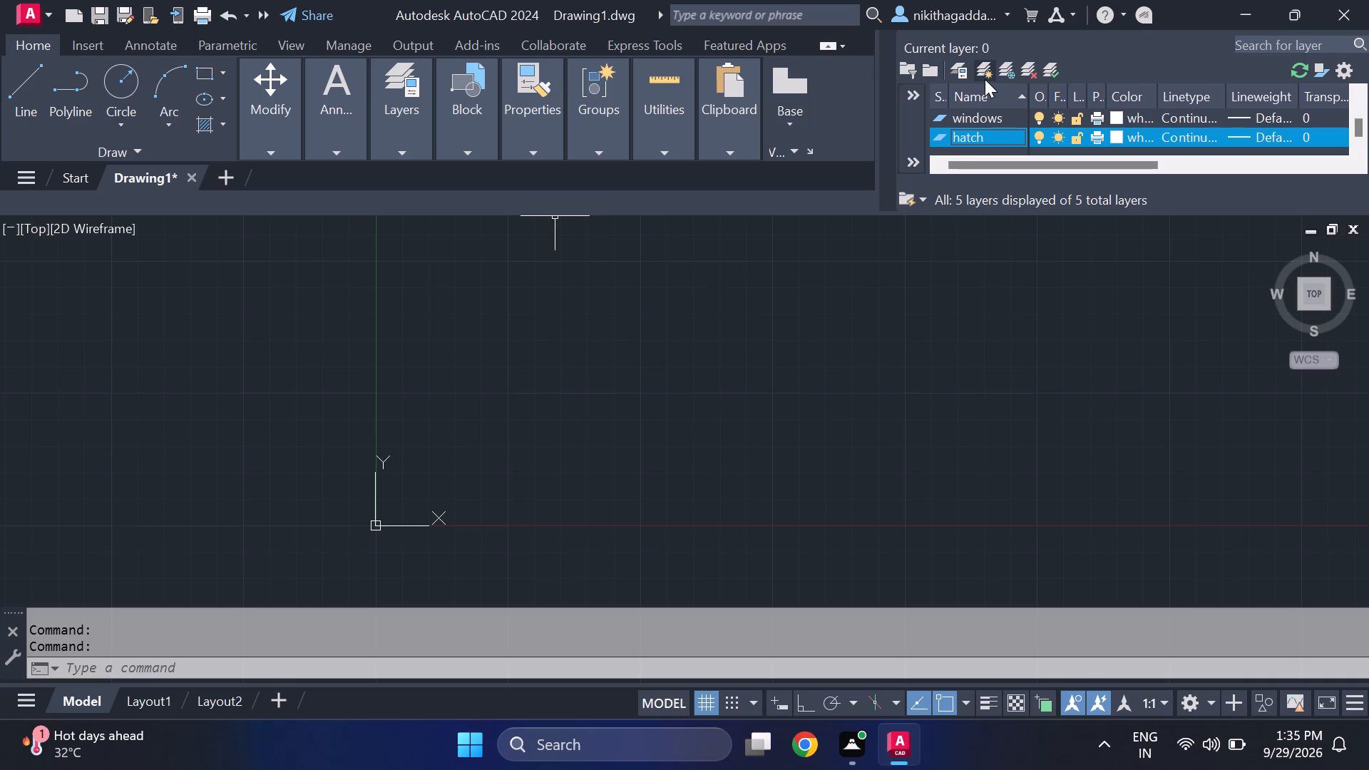
Add two more layers named text and greenary.
click(985, 79)
key(BackSpace)
text(text)
key(Return)
click(983, 79)
key(BackSpace)
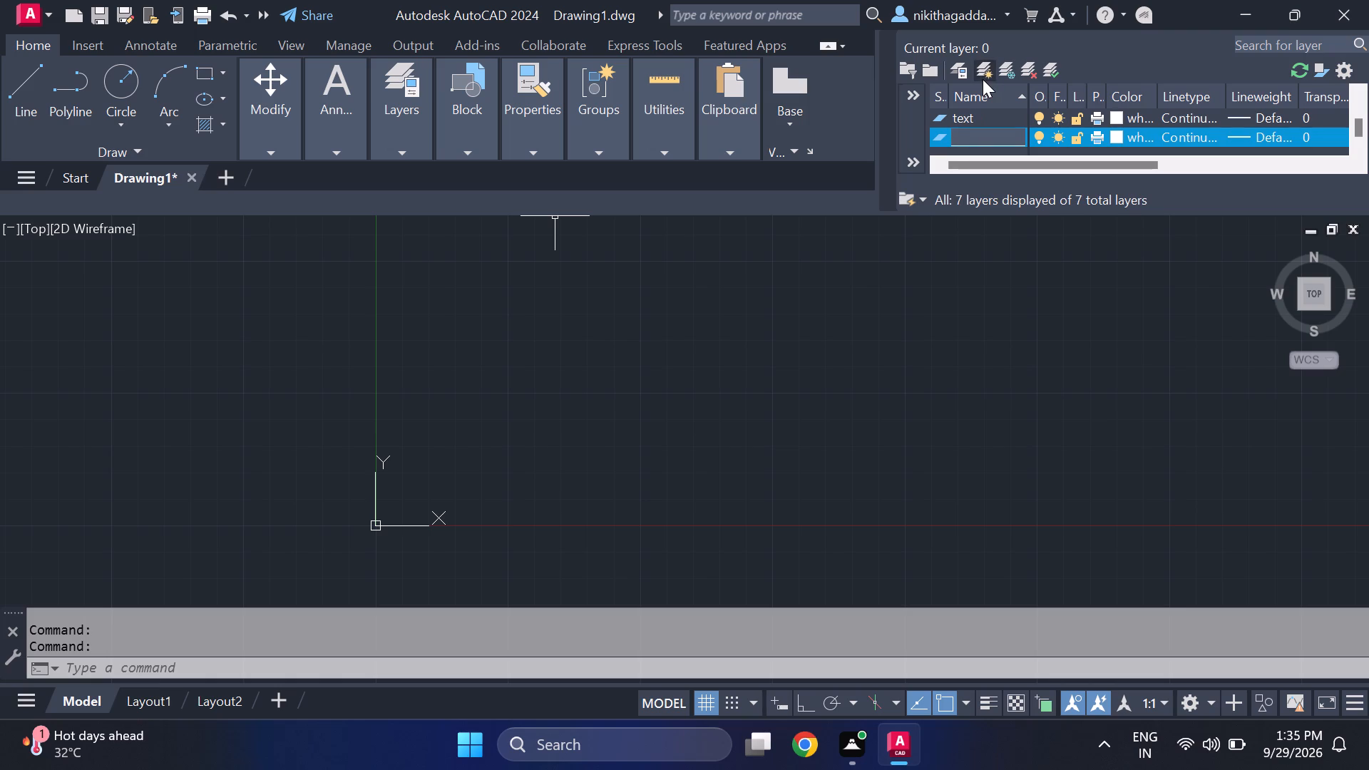
text(greenary)
key(Return)
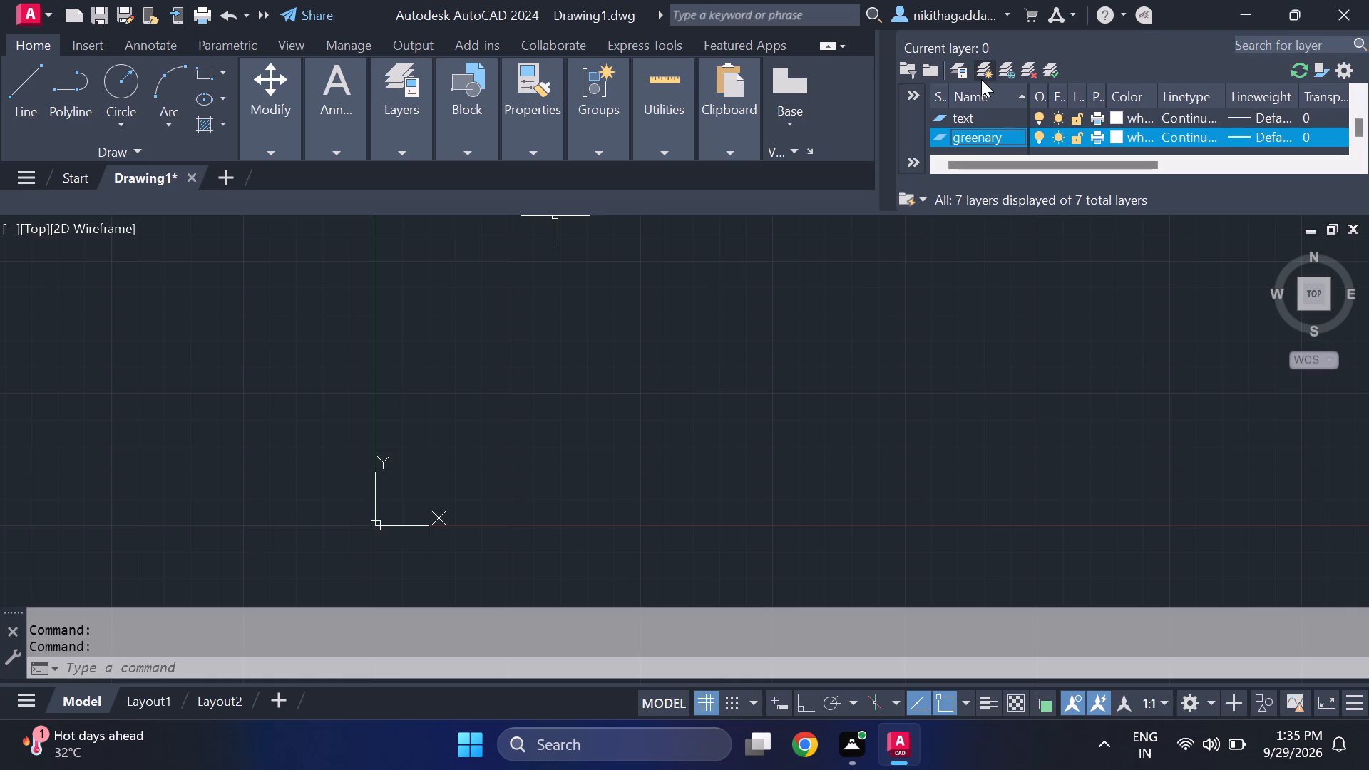
Set the walls layer's colour to index colour 253.
scroll(989, 108, up, 3)
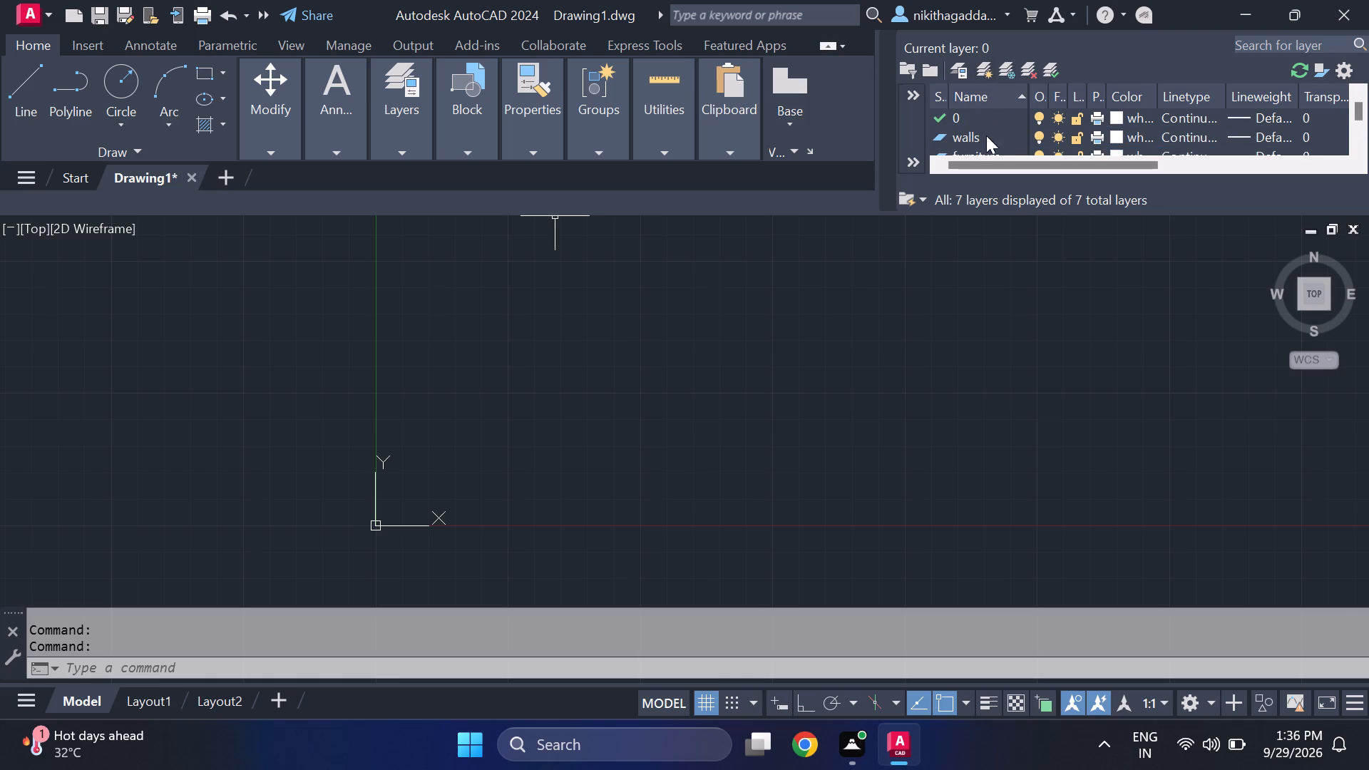
click(986, 135)
click(1115, 135)
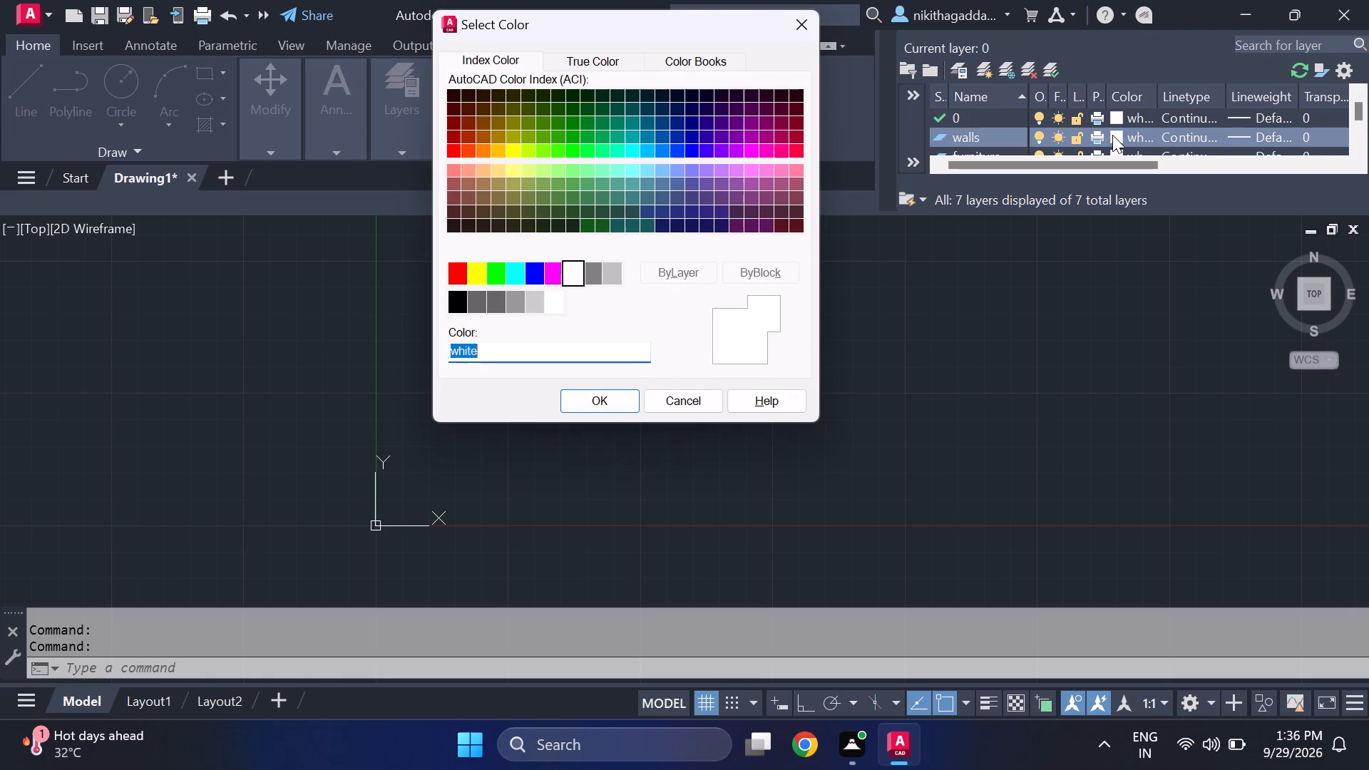
click(510, 300)
click(600, 404)
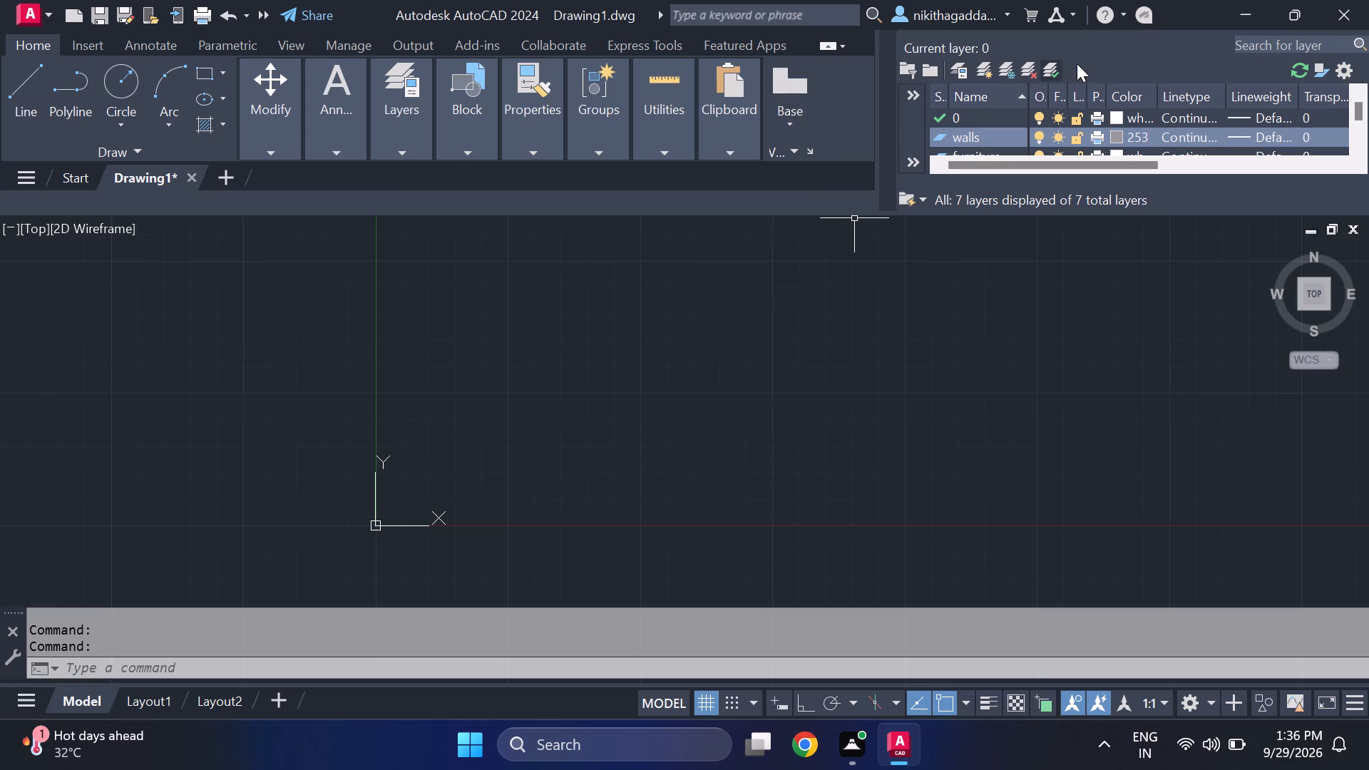
Make walls the current layer and close the layer properties manager.
click(1057, 71)
click(889, 41)
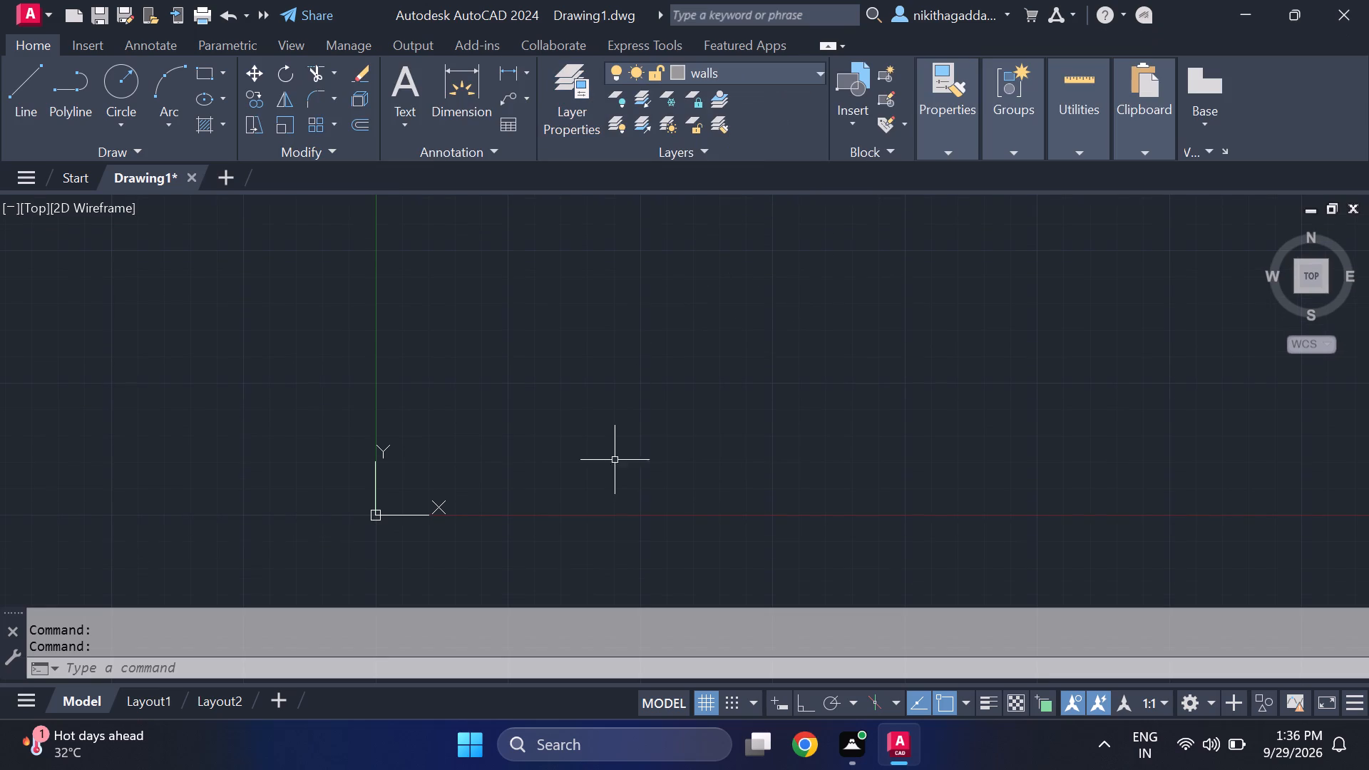
With Ortho mode turned on, draw a 30' horizontal line in the empty drawing area.
middle_drag(560, 332, 153, 507)
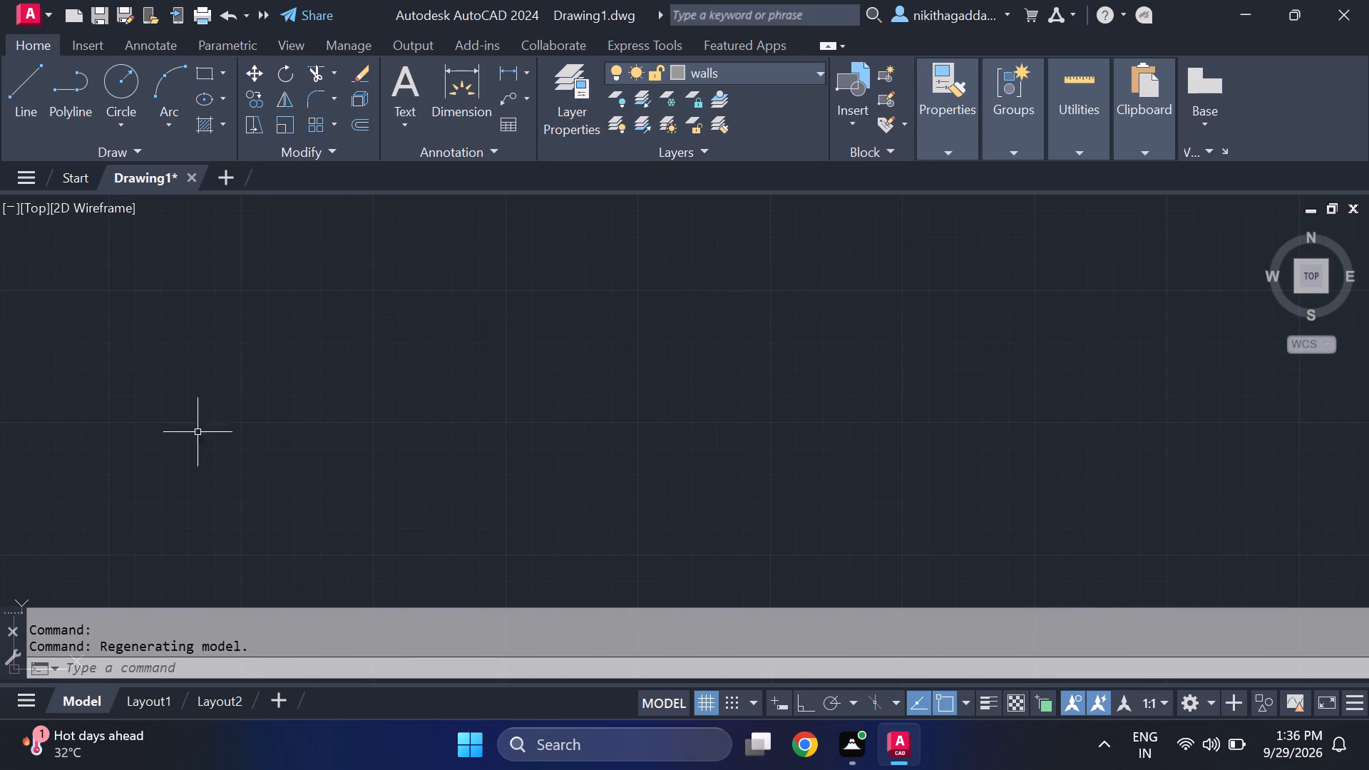
key(l)
key(Return)
click(333, 272)
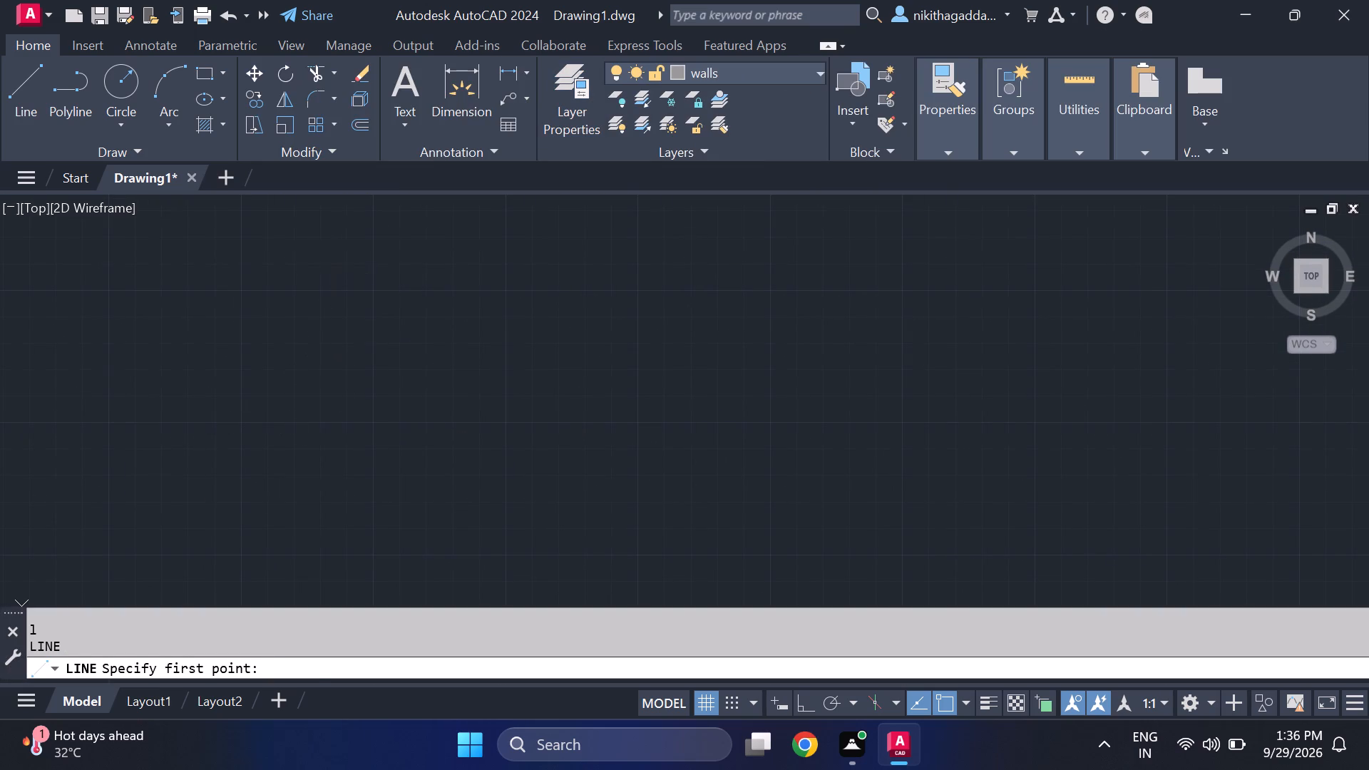
key(F8)
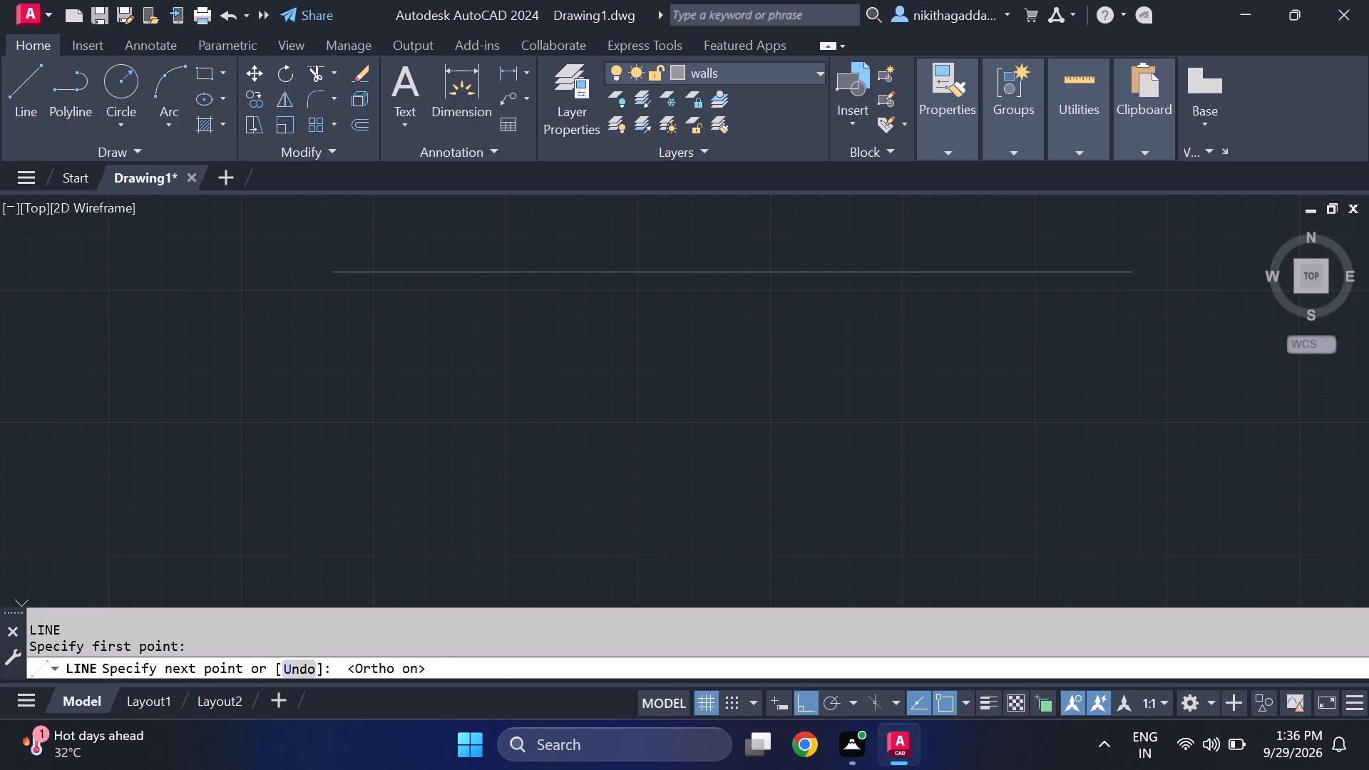
text(30')
key(Return)
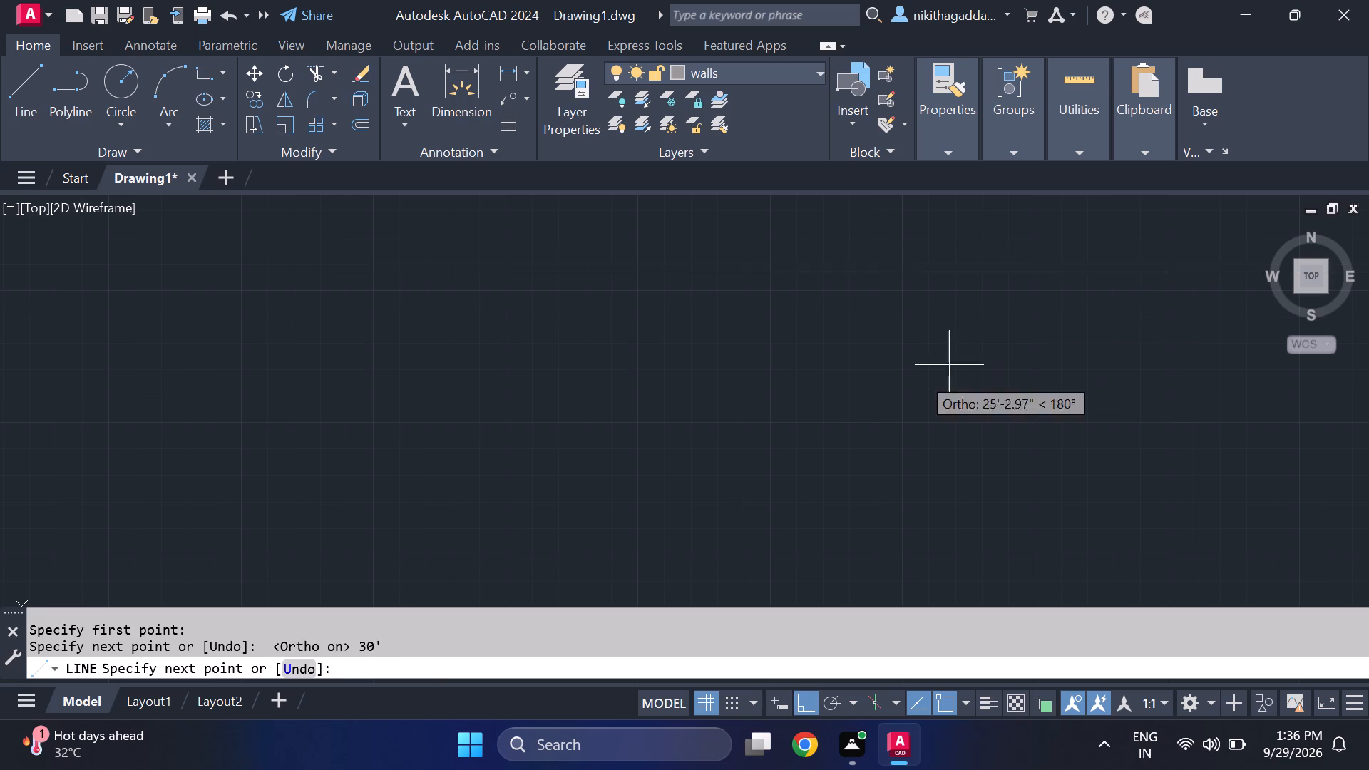
scroll(839, 404, down, 5)
scroll(1088, 449, down, 6)
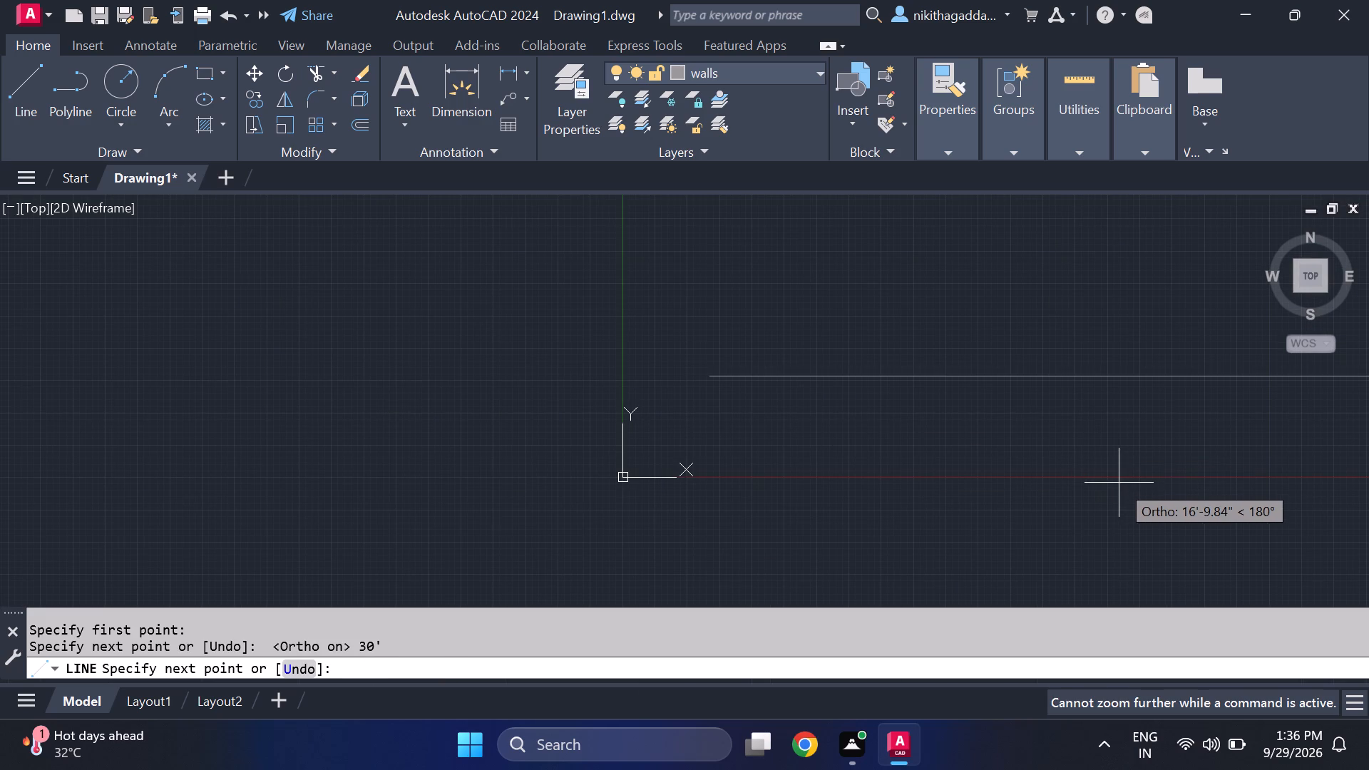
key(Escape)
scroll(1181, 512, down, 5)
middle_drag(1200, 491, 522, 476)
scroll(525, 462, up, 4)
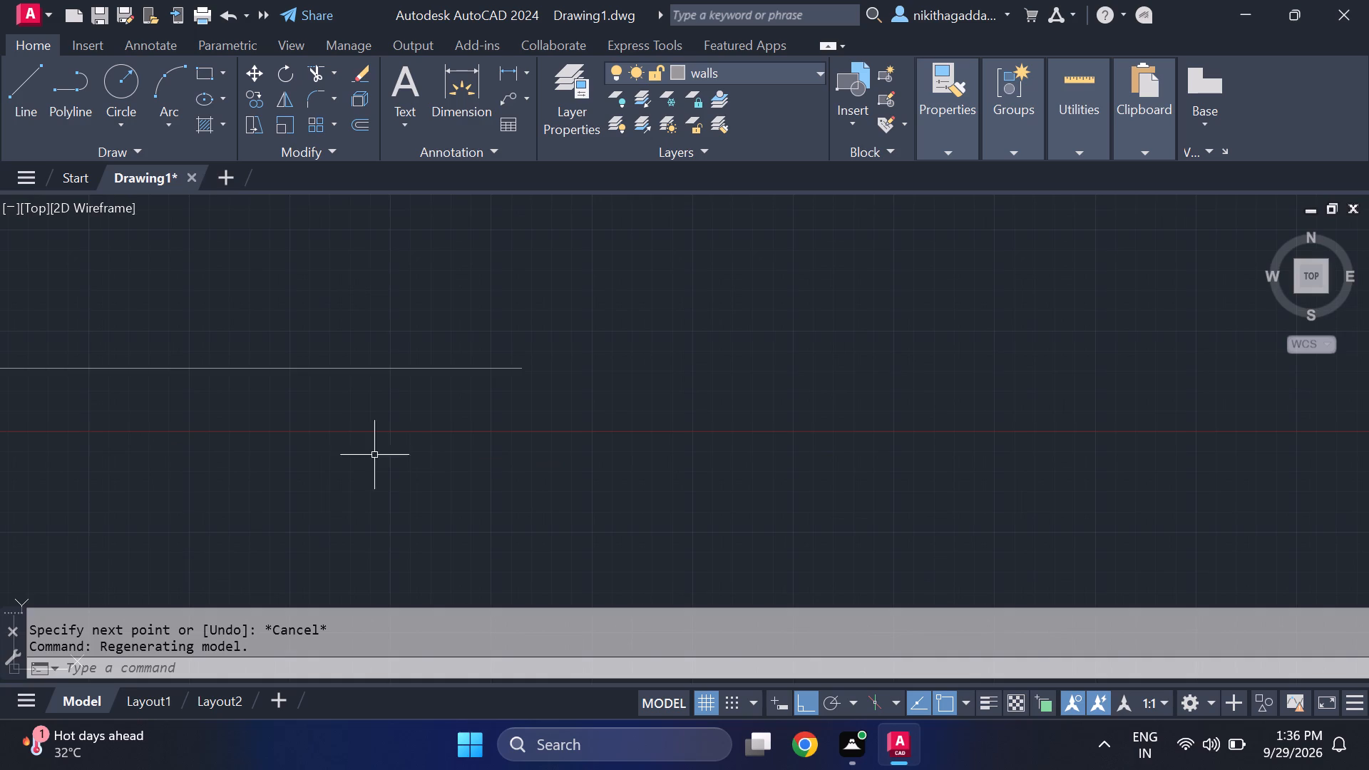
Check the horizontal line's length with a linear dimension between its endpoints, without placing the dimension.
middle_drag(349, 426, 660, 468)
click(508, 73)
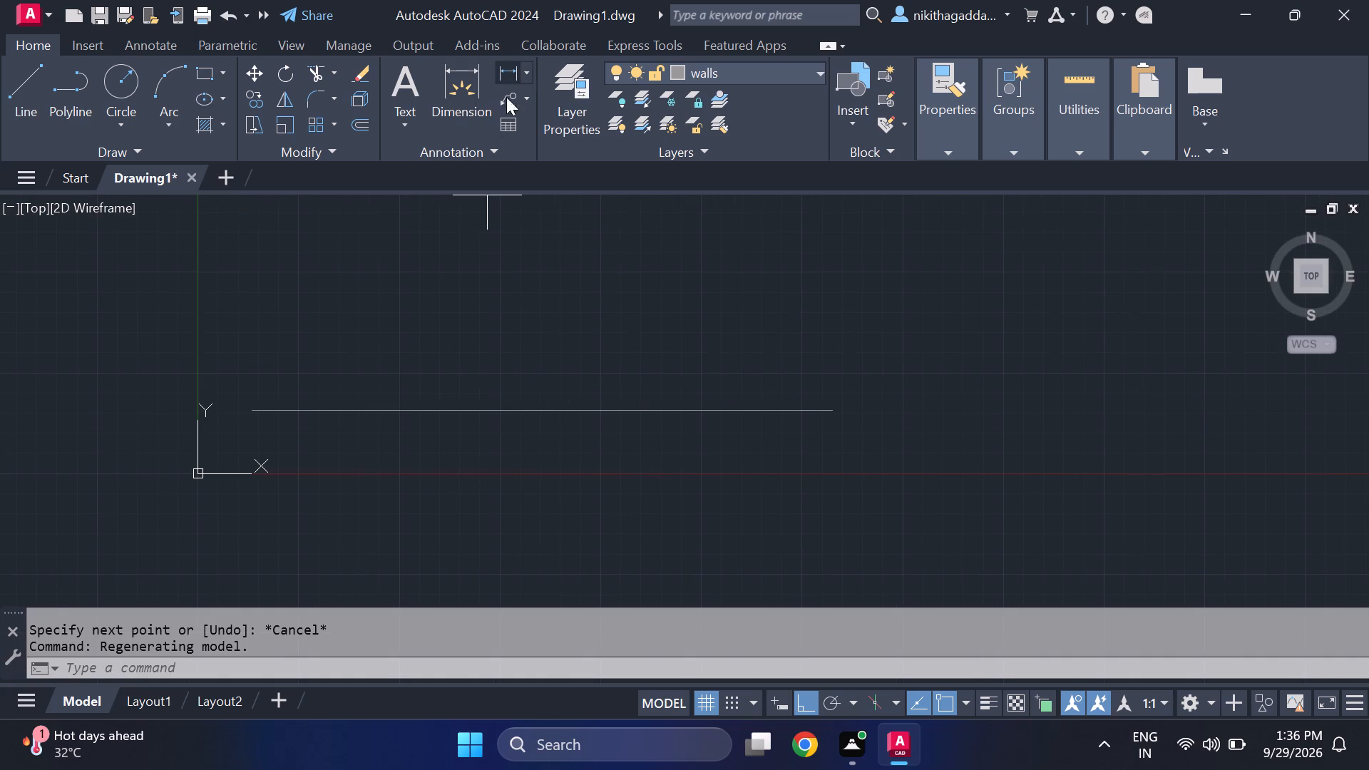
click(252, 409)
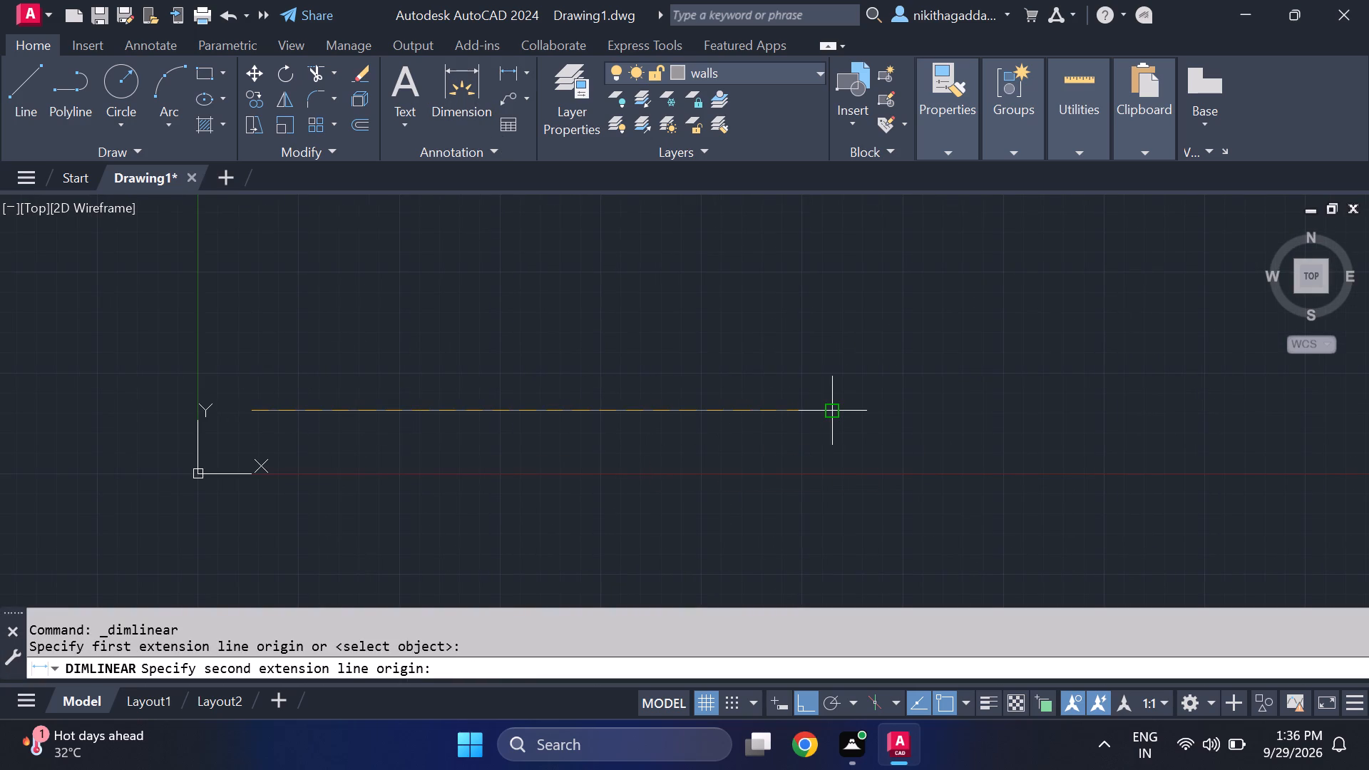
click(833, 414)
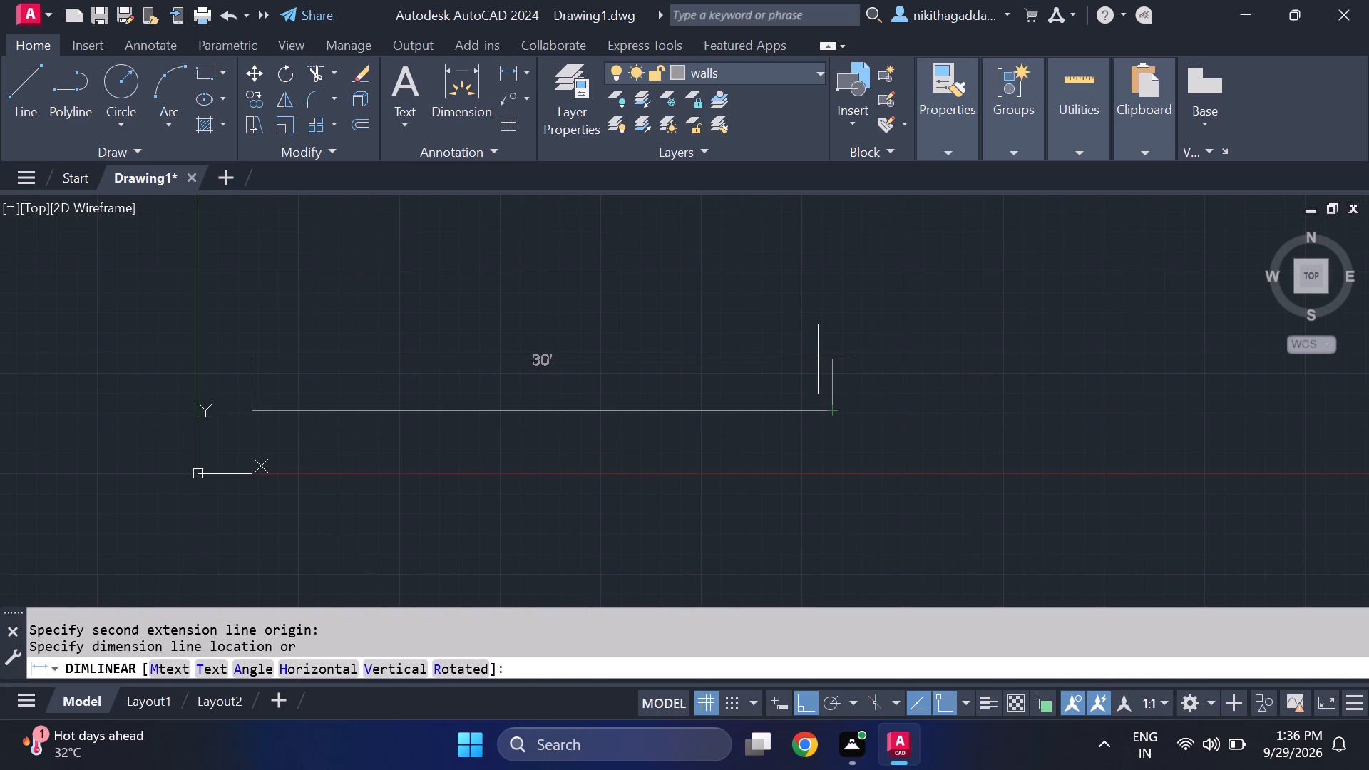
key(Escape)
Erase the 30' horizontal line.
drag(858, 381, 845, 391)
click(685, 465)
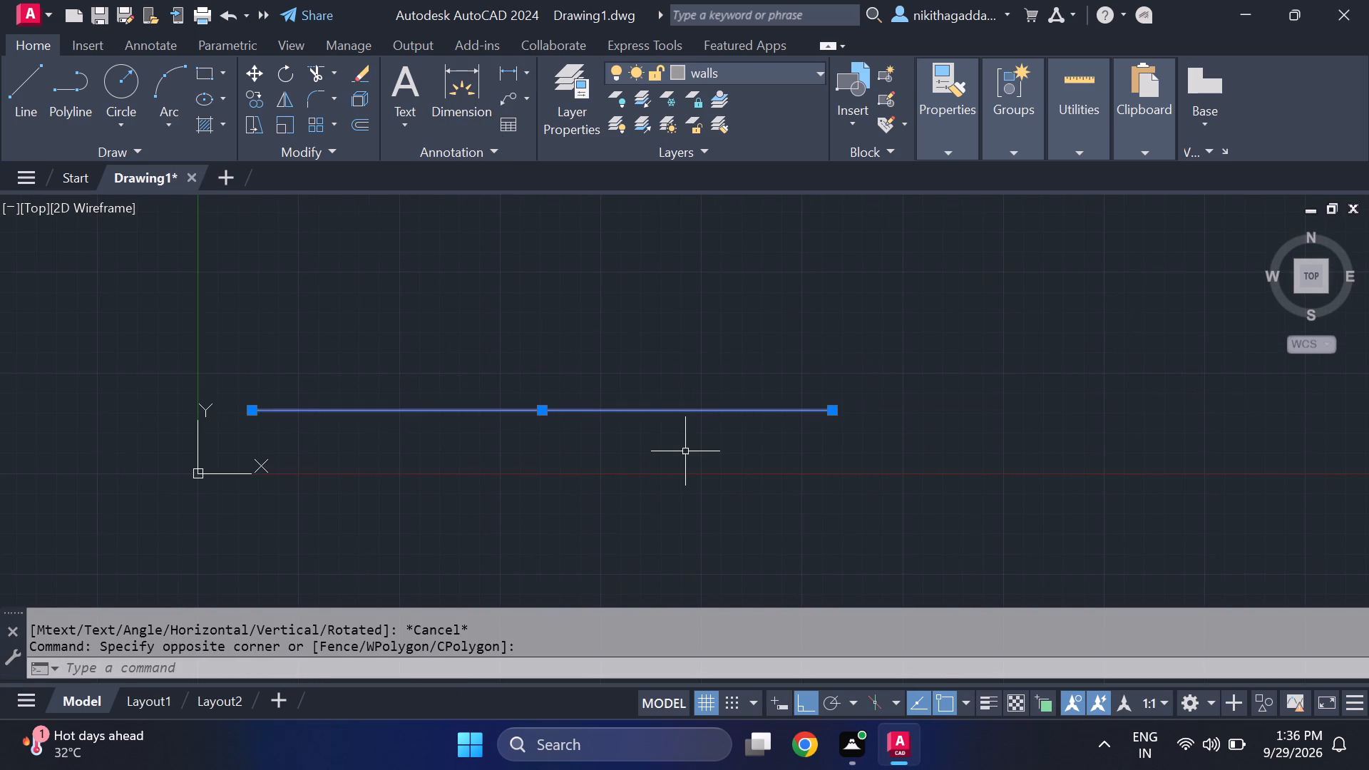
key(Delete)
Draw a closed rectangular wall outline with lines, 30' wide and 60' long, starting at its top-left corner.
middle_drag(668, 484, 407, 722)
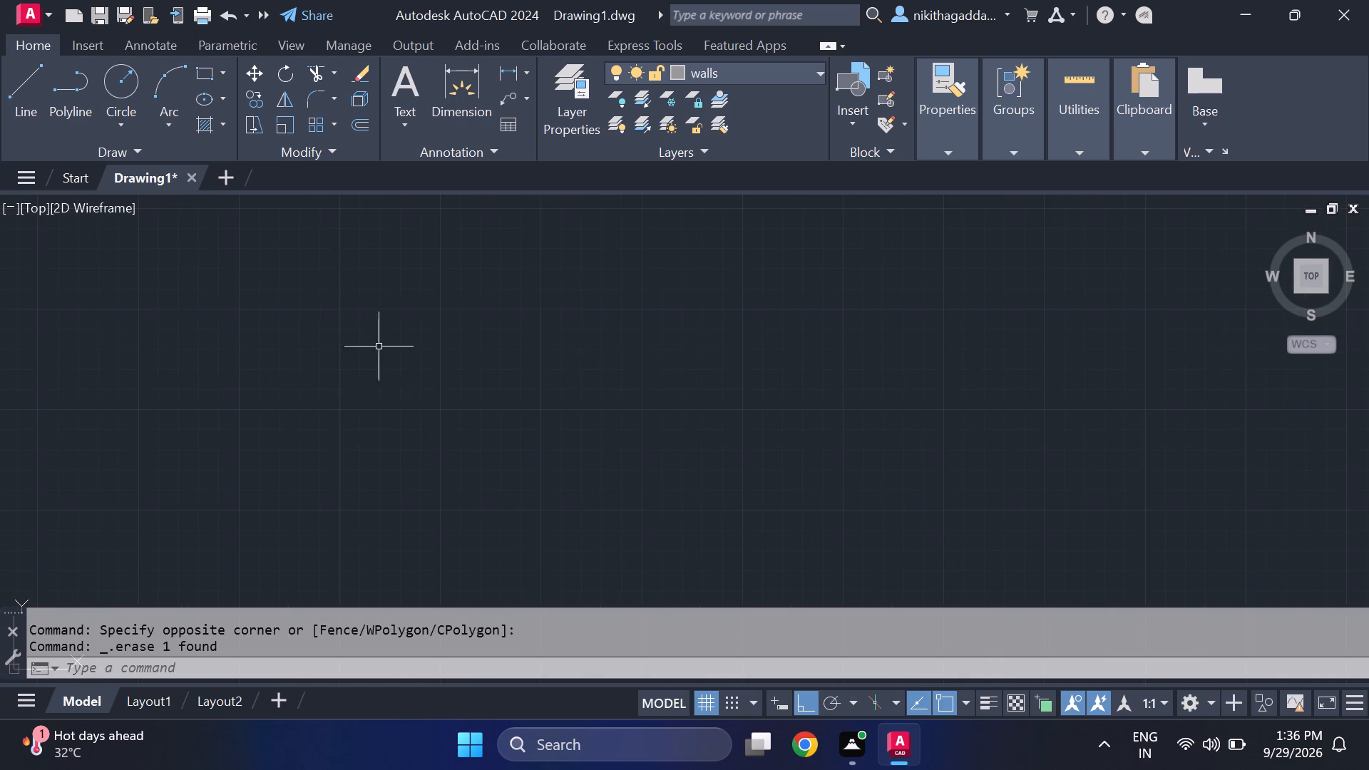
middle_drag(379, 345, 258, 570)
scroll(332, 388, down, 2)
middle_drag(350, 376, 354, 486)
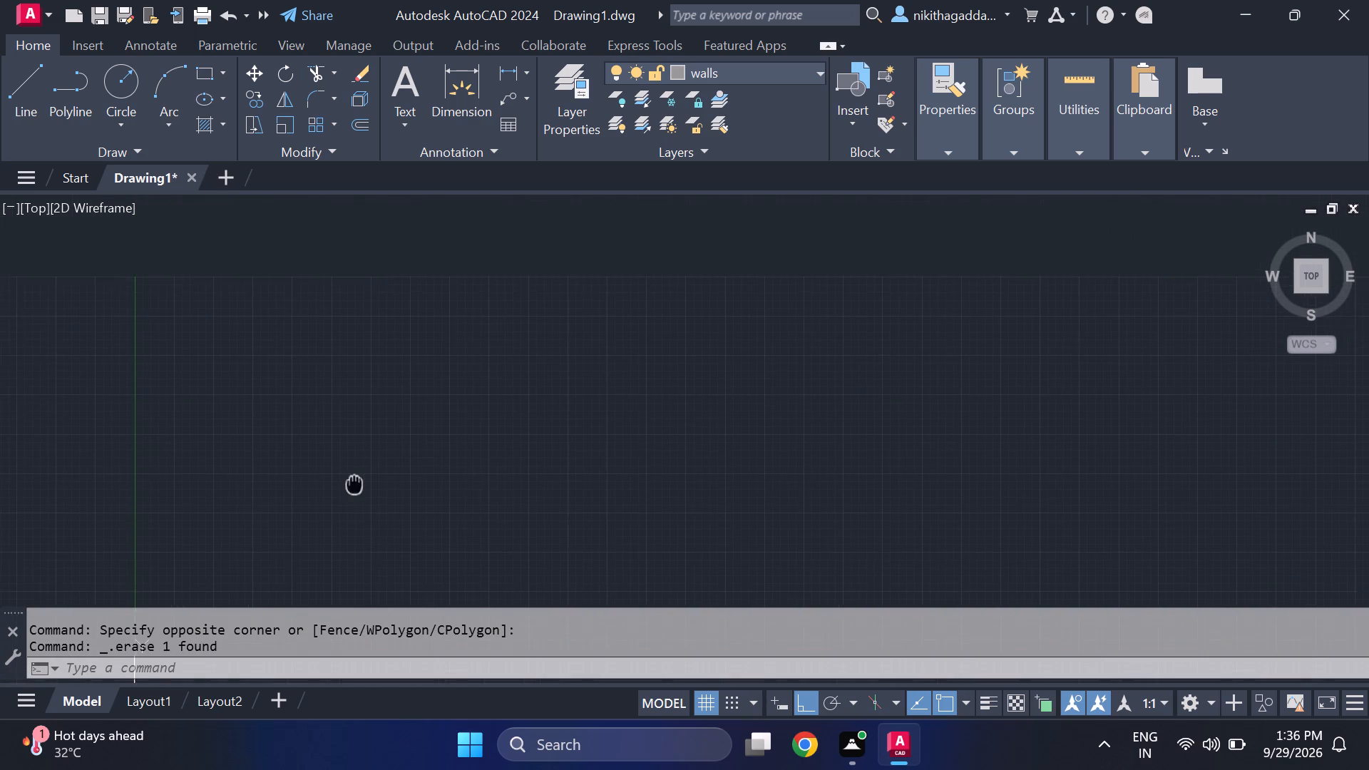
middle_drag(354, 486, 349, 483)
key(l)
key(Return)
scroll(395, 531, down, 3)
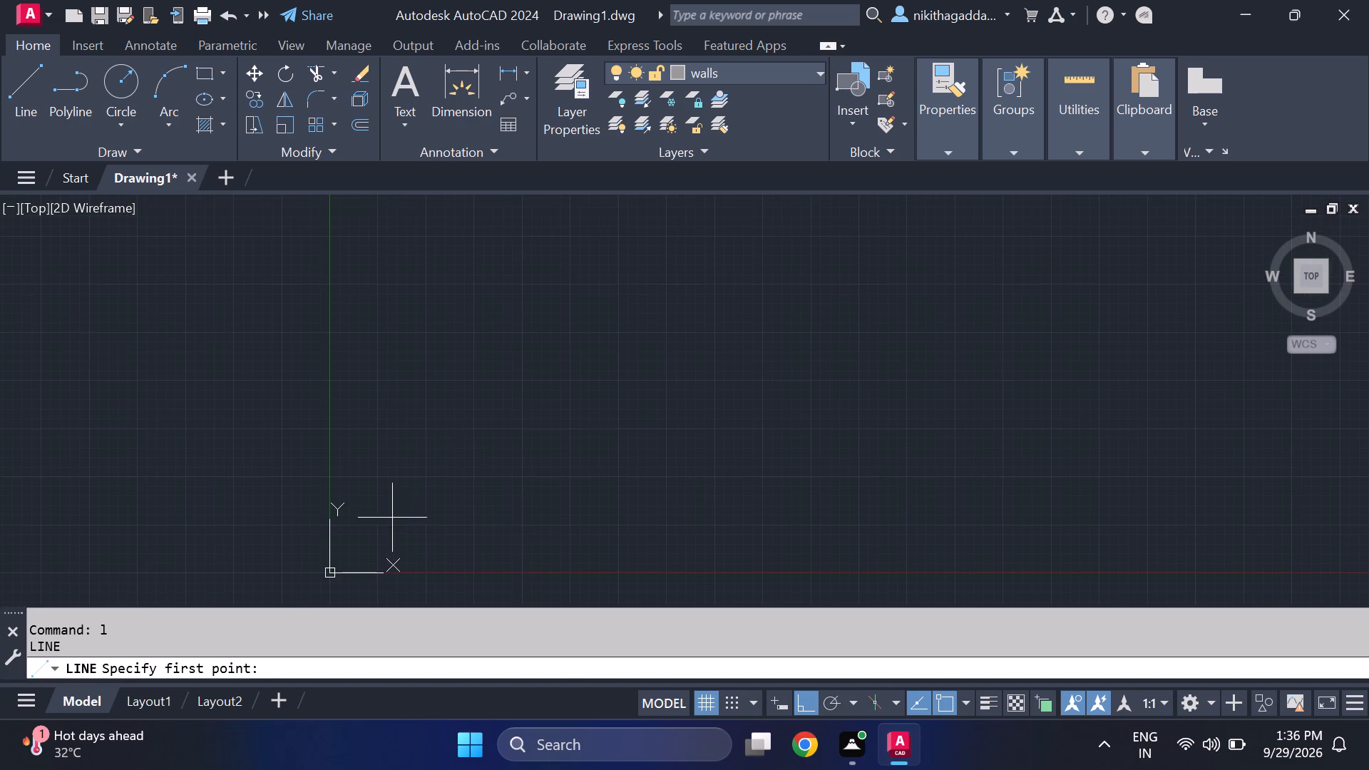
middle_drag(392, 458, 165, 521)
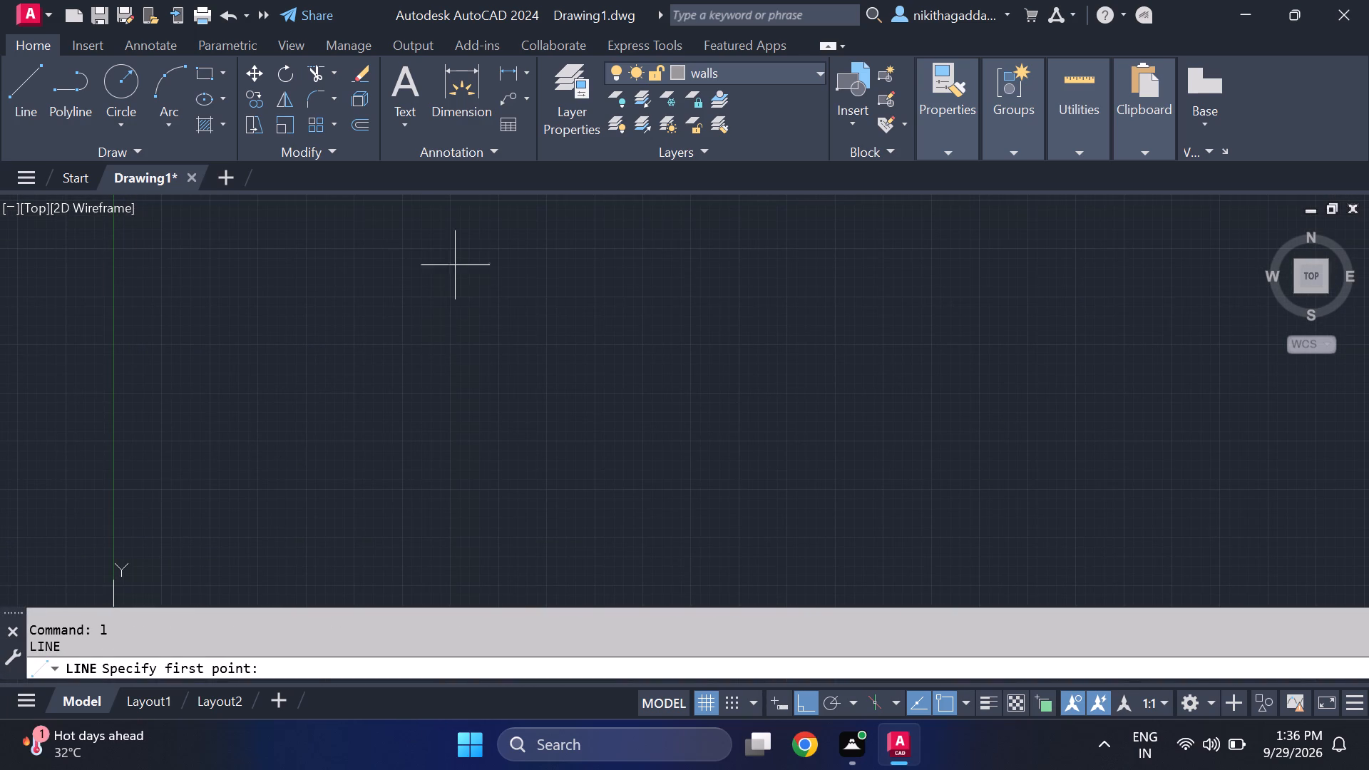
click(454, 263)
text(30')
key(Return)
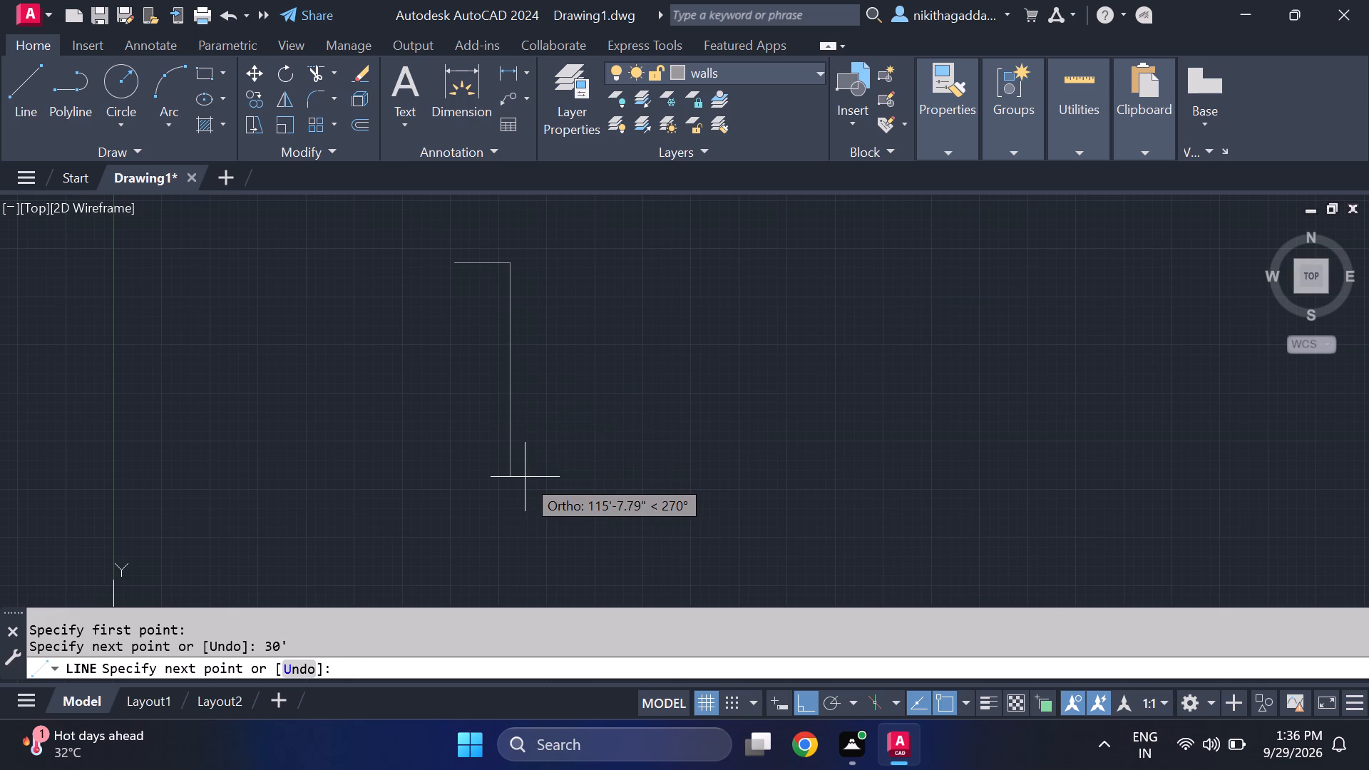
text(60')
key(Return)
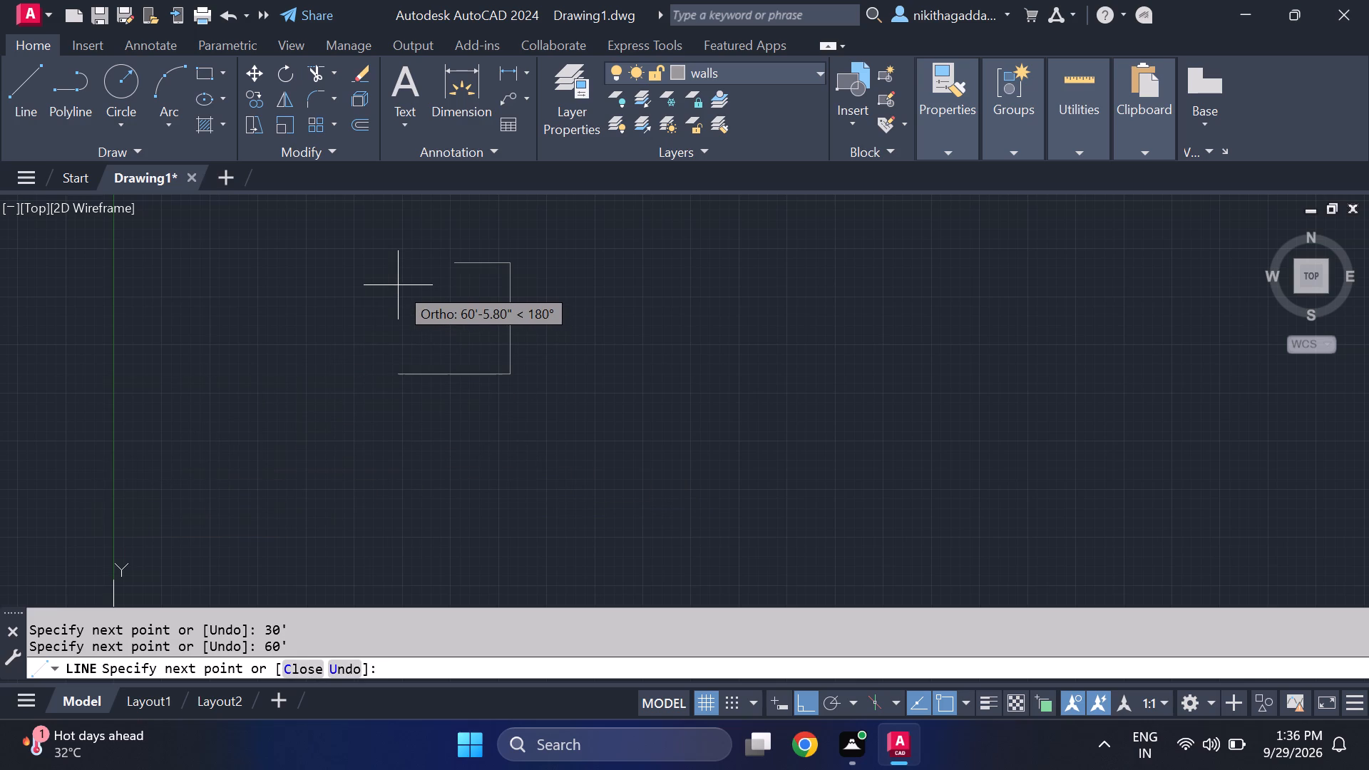
text(30')
key(Return)
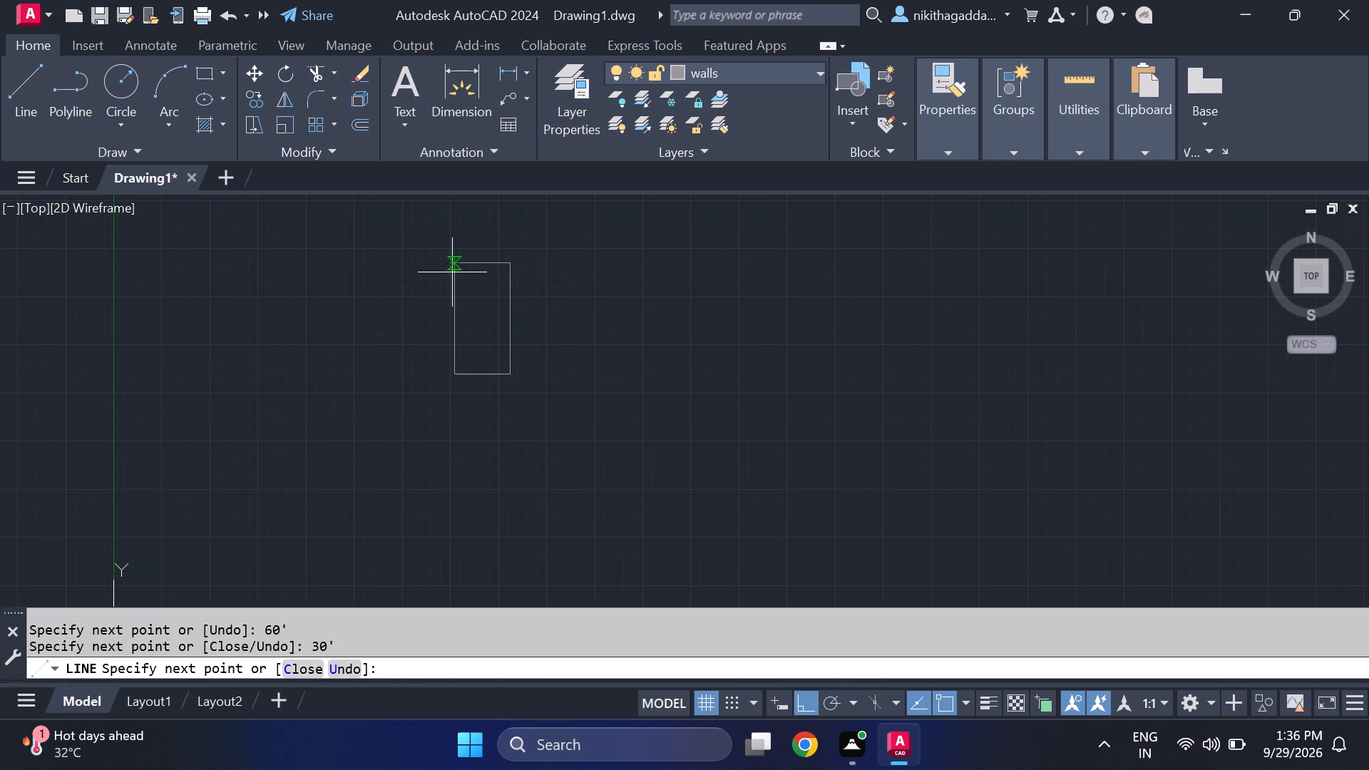
click(457, 264)
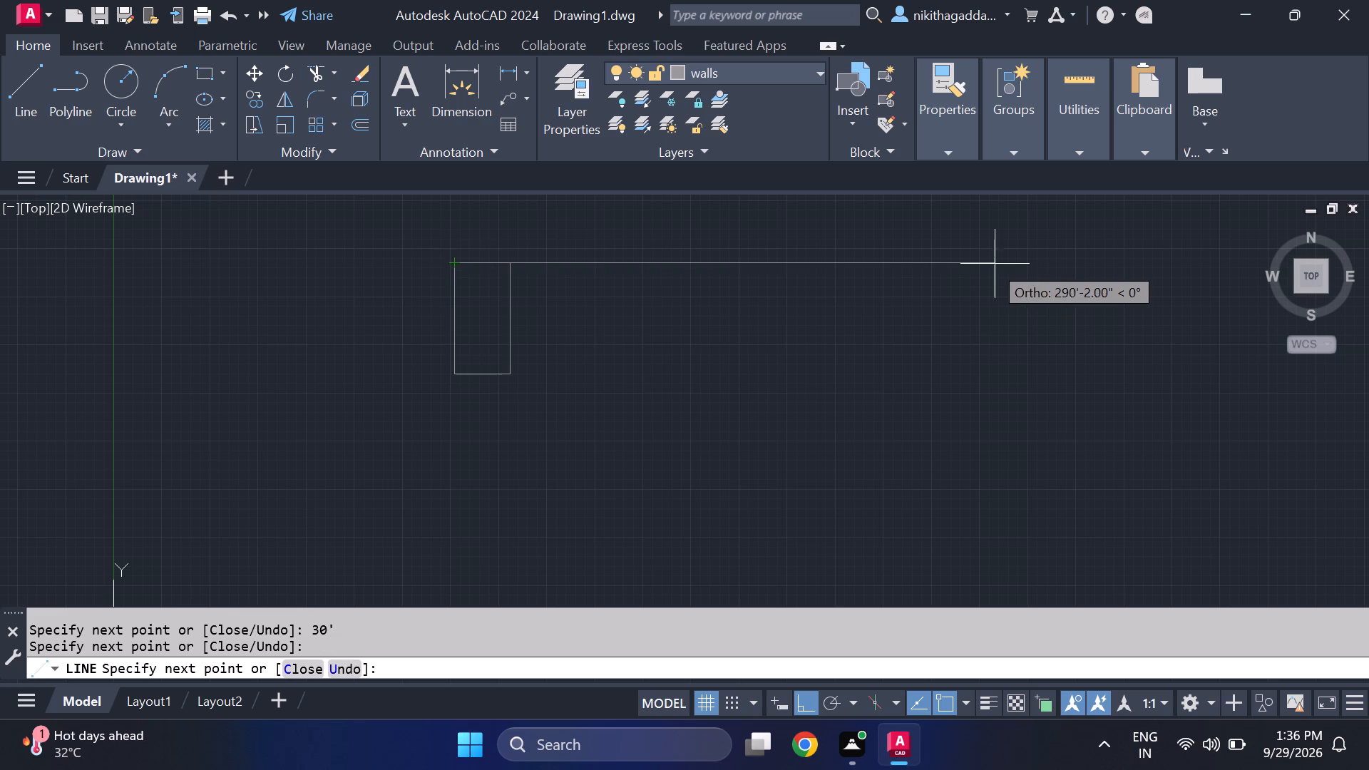
key(Escape)
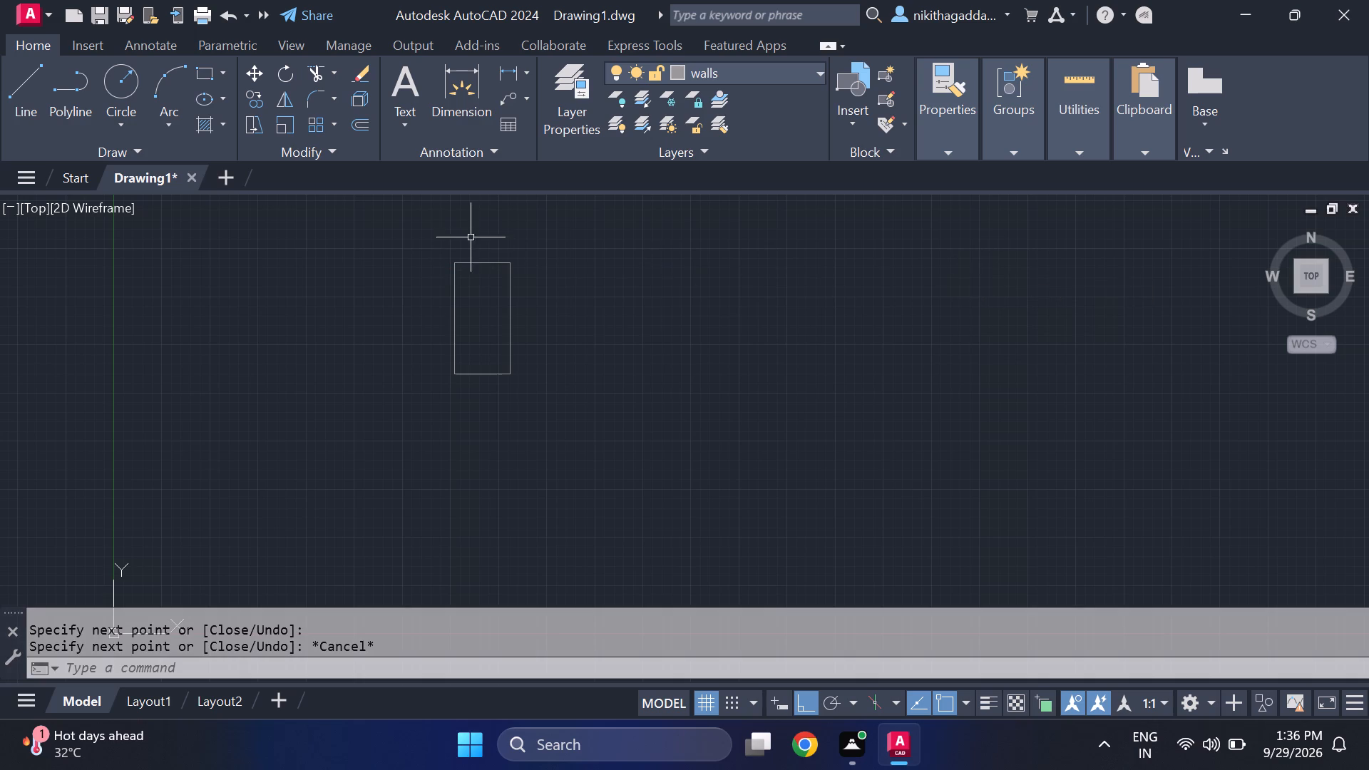
Offset the left and top lines of the wall outline 9" inward.
scroll(471, 248, up, 5)
scroll(527, 462, down, 1)
middle_drag(547, 497, 499, 224)
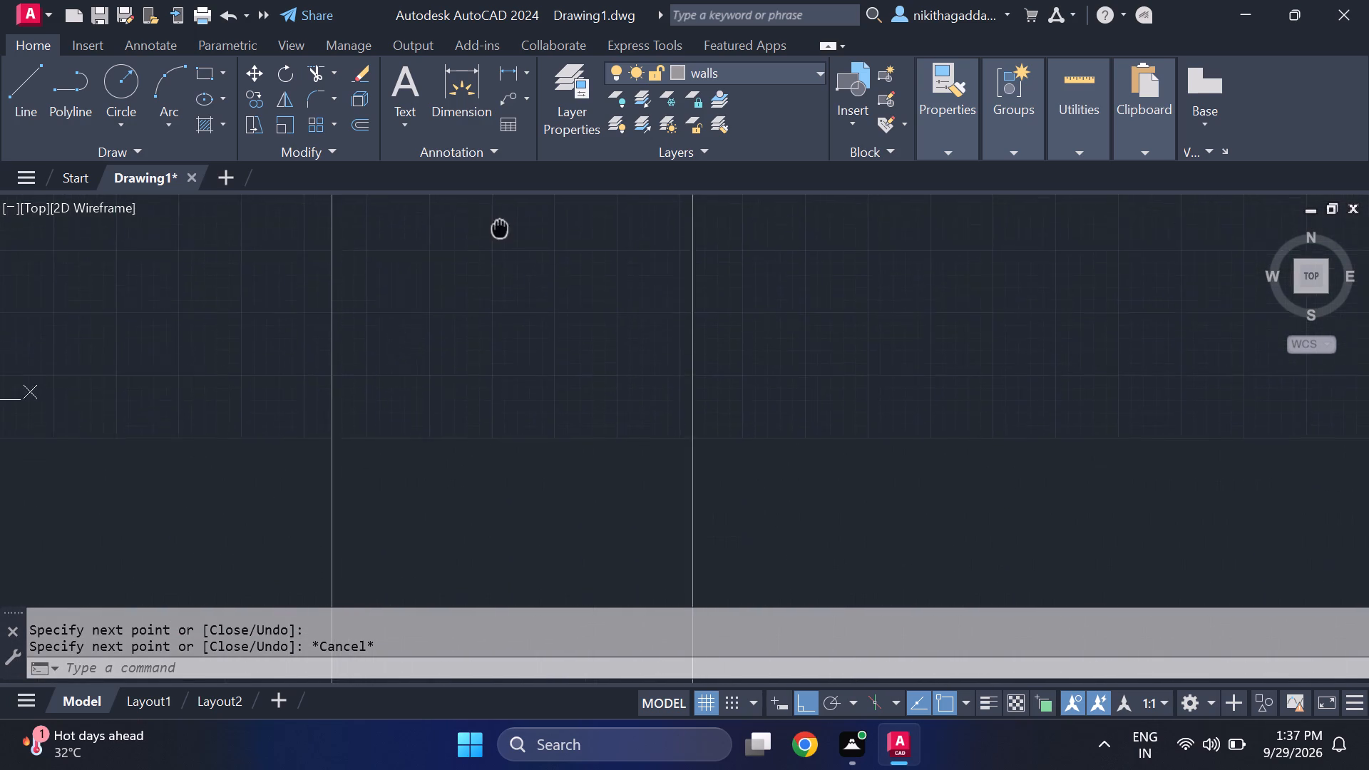
middle_drag(499, 224, 499, 212)
scroll(503, 229, down, 1)
scroll(503, 310, down, 1)
scroll(505, 313, up, 1)
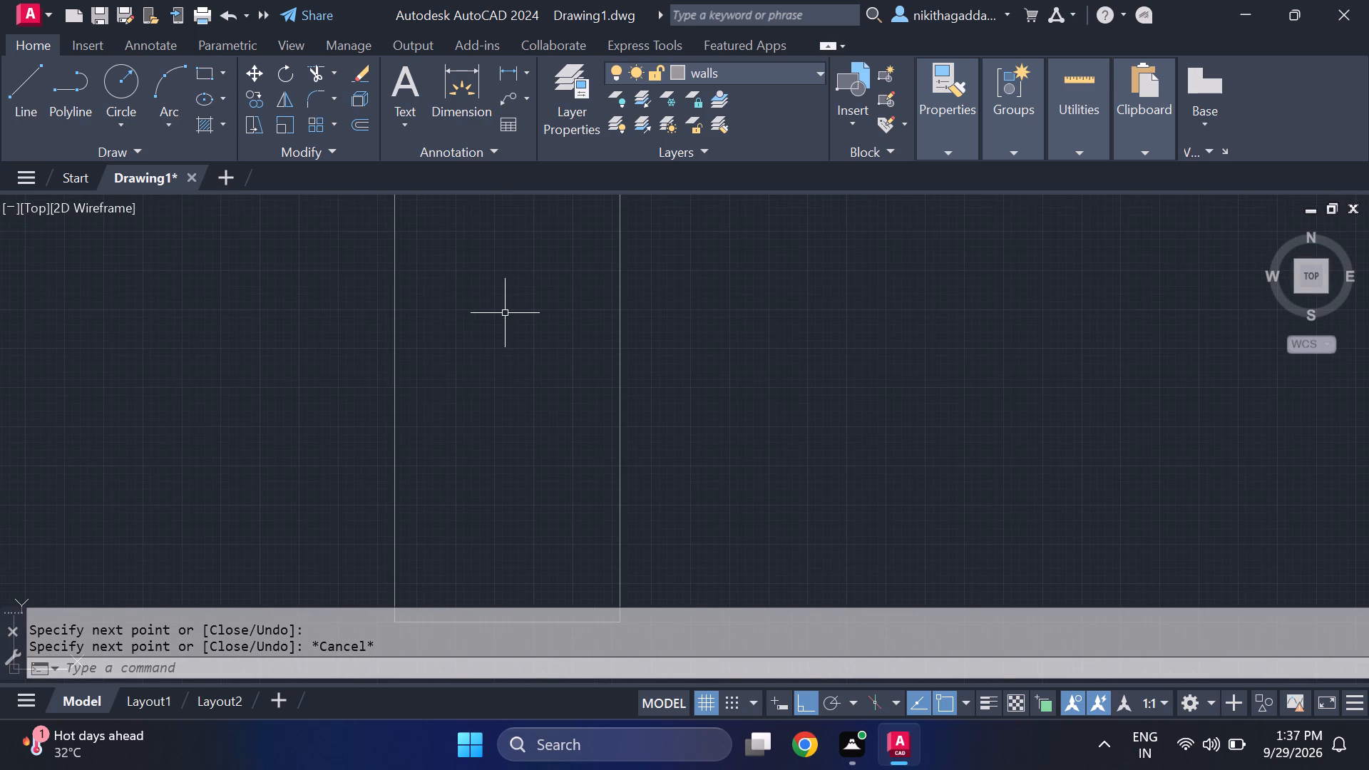
middle_drag(505, 313, 554, 443)
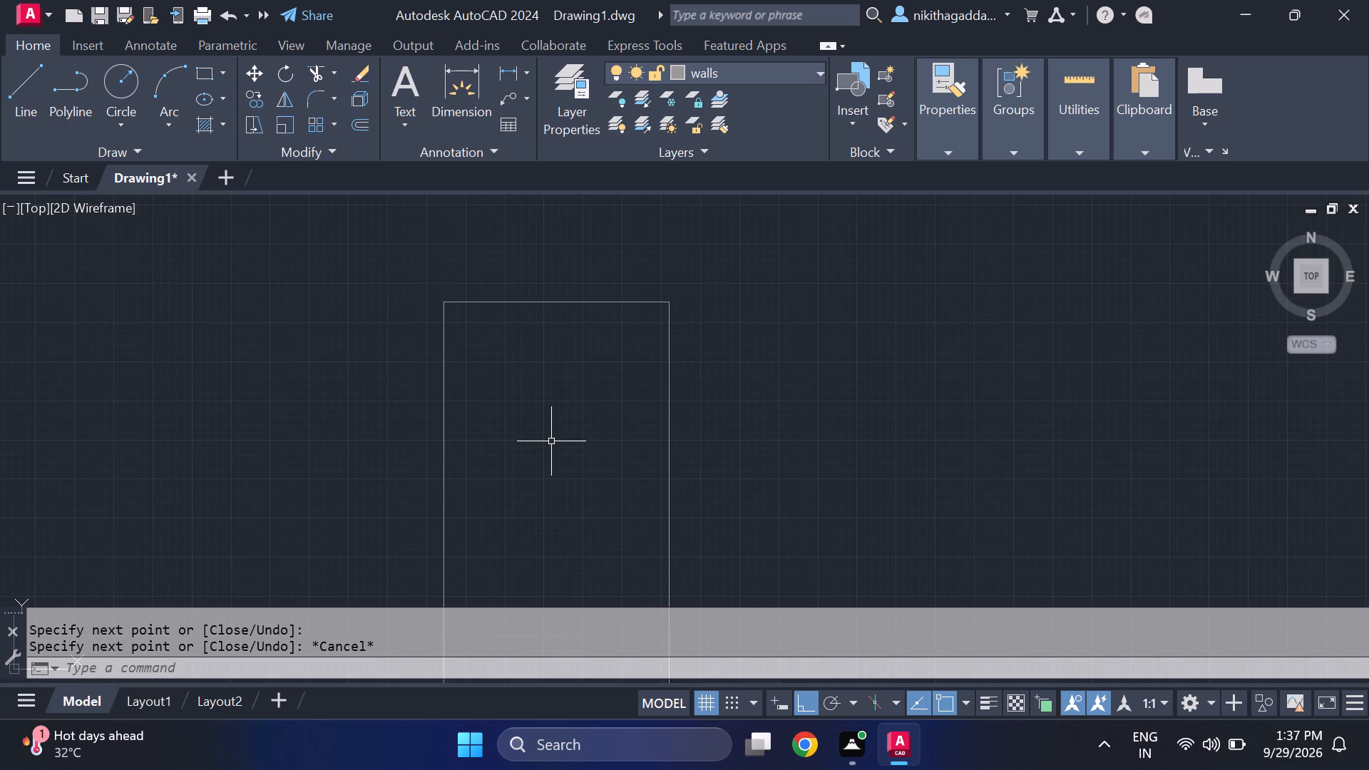
text(of)
key(Return)
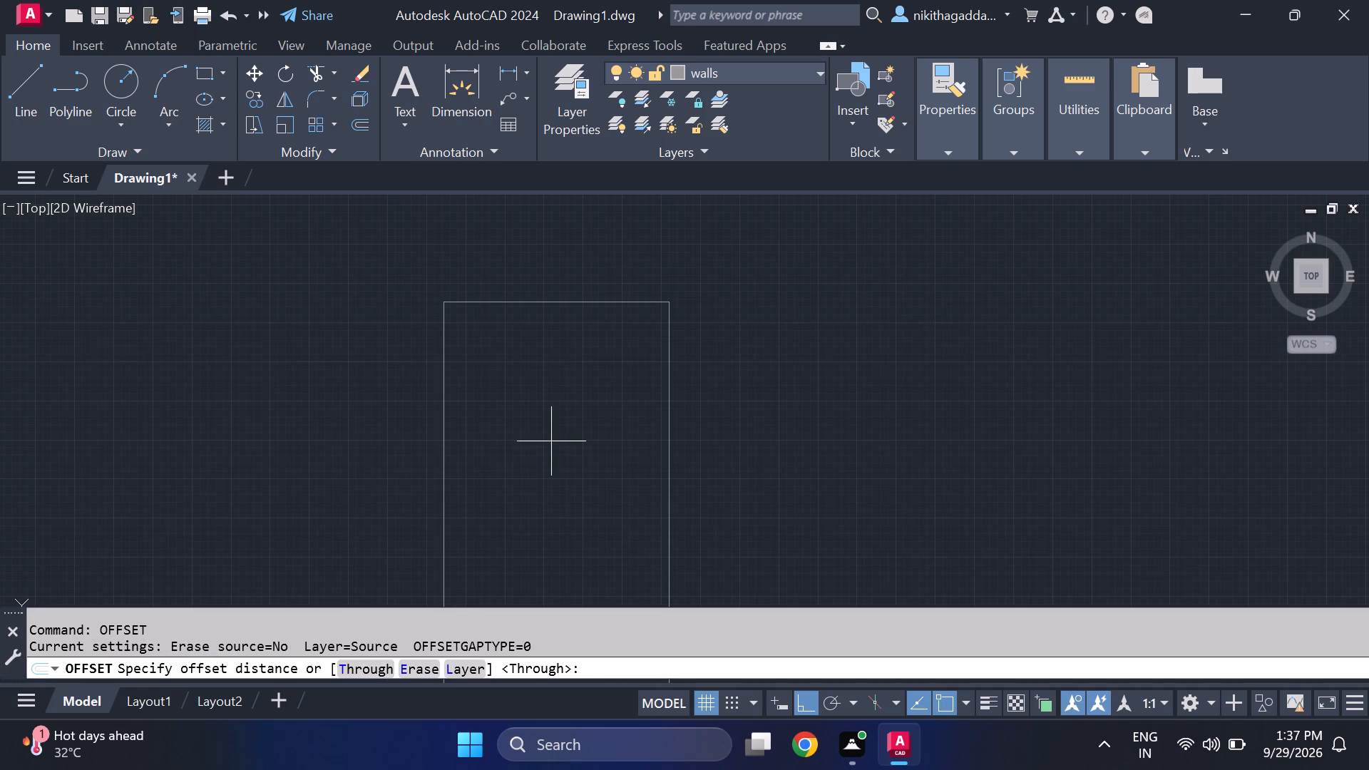
text(9")
key(Return)
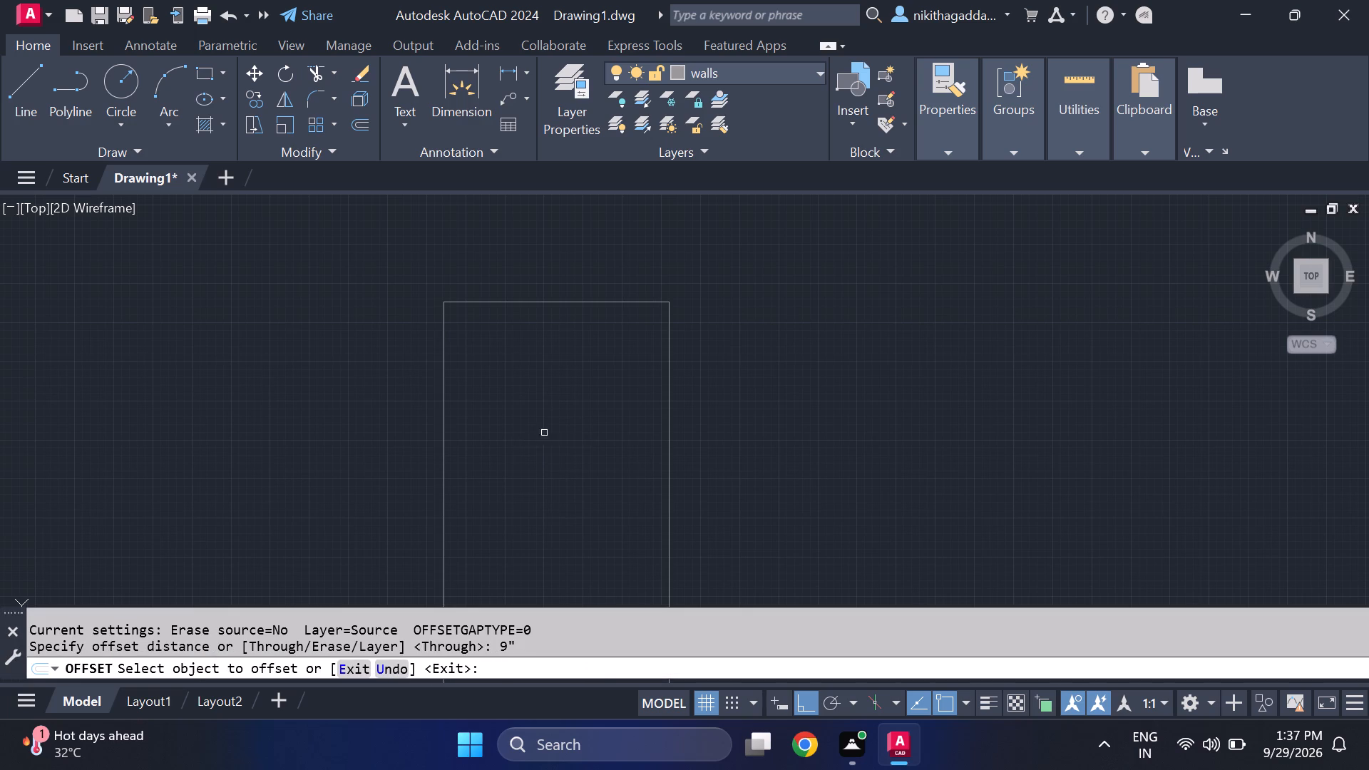
click(440, 345)
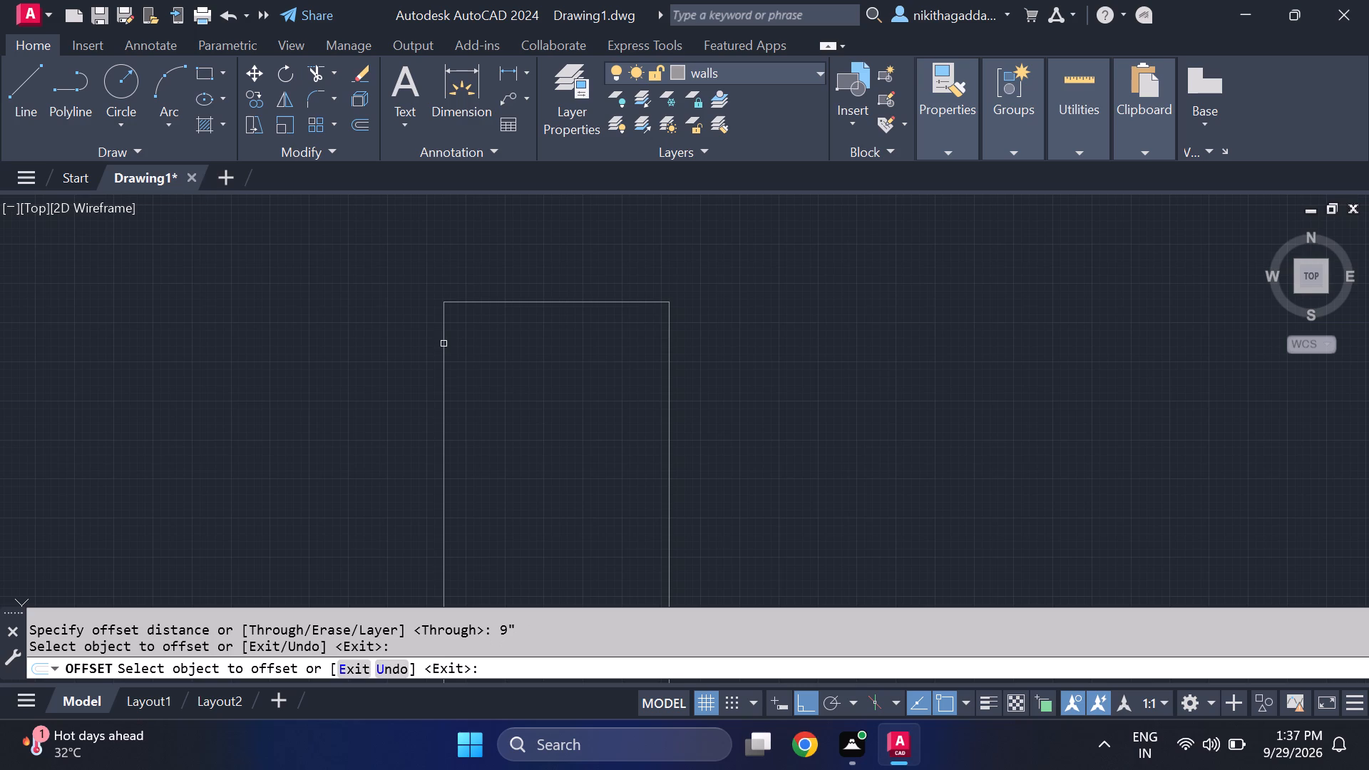
click(443, 351)
click(526, 371)
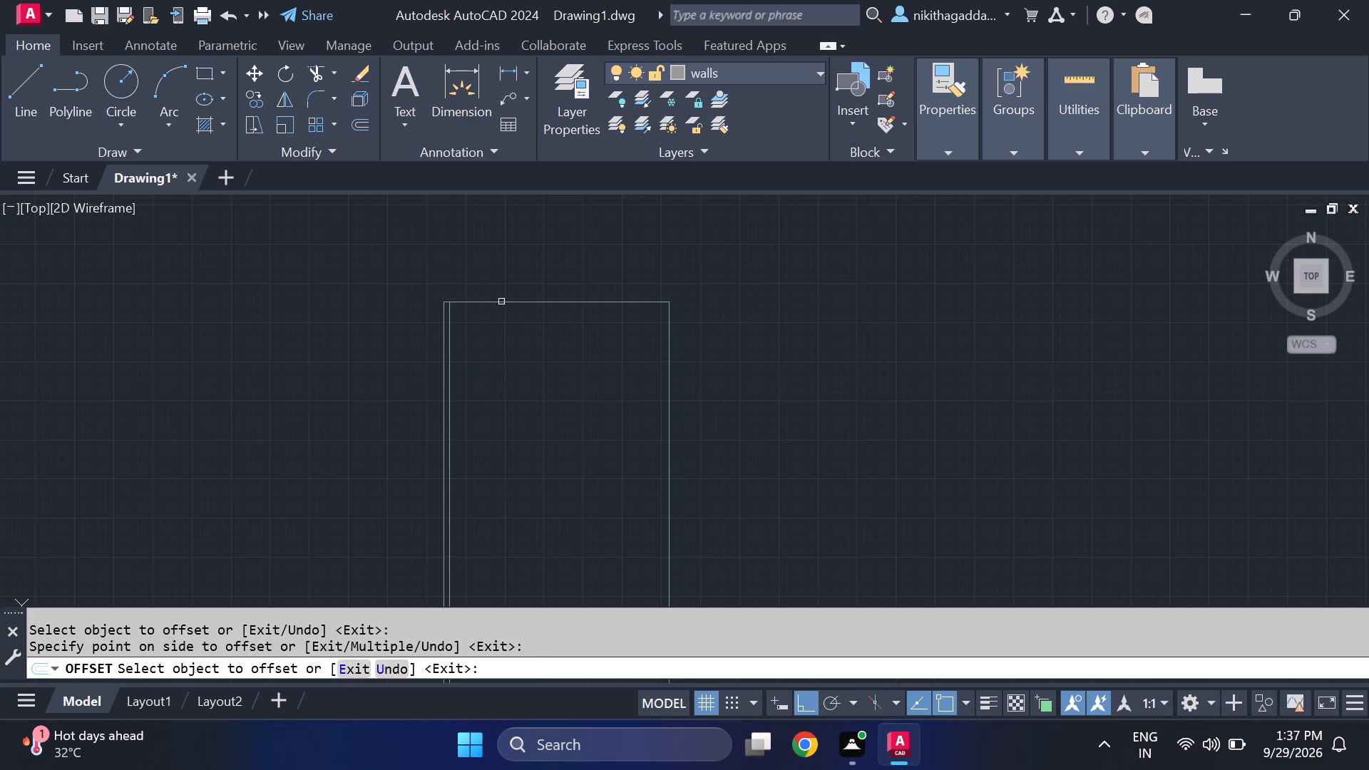
click(501, 301)
click(523, 382)
Offset the right and bottom lines of the wall outline 9" inward and finish the Offset command.
click(669, 430)
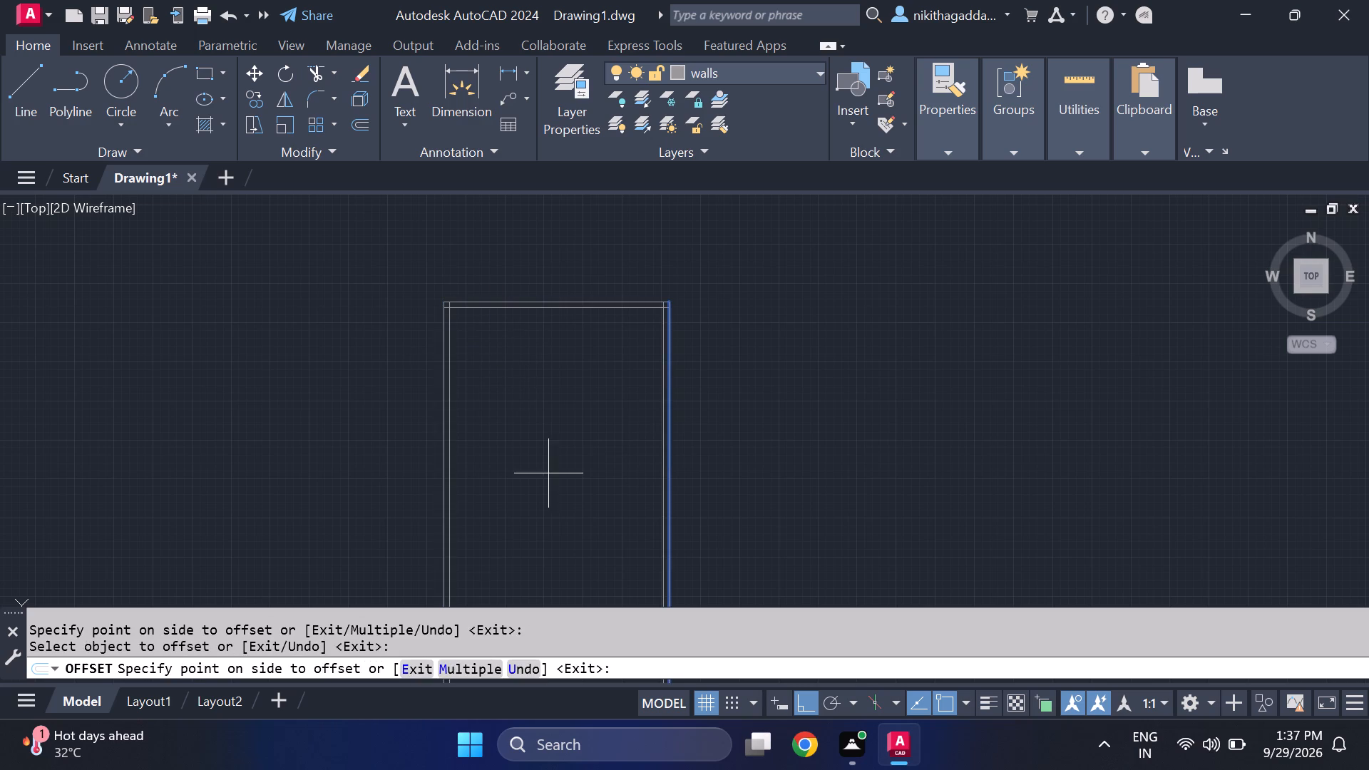
click(548, 473)
scroll(546, 474, down, 3)
scroll(565, 548, up, 3)
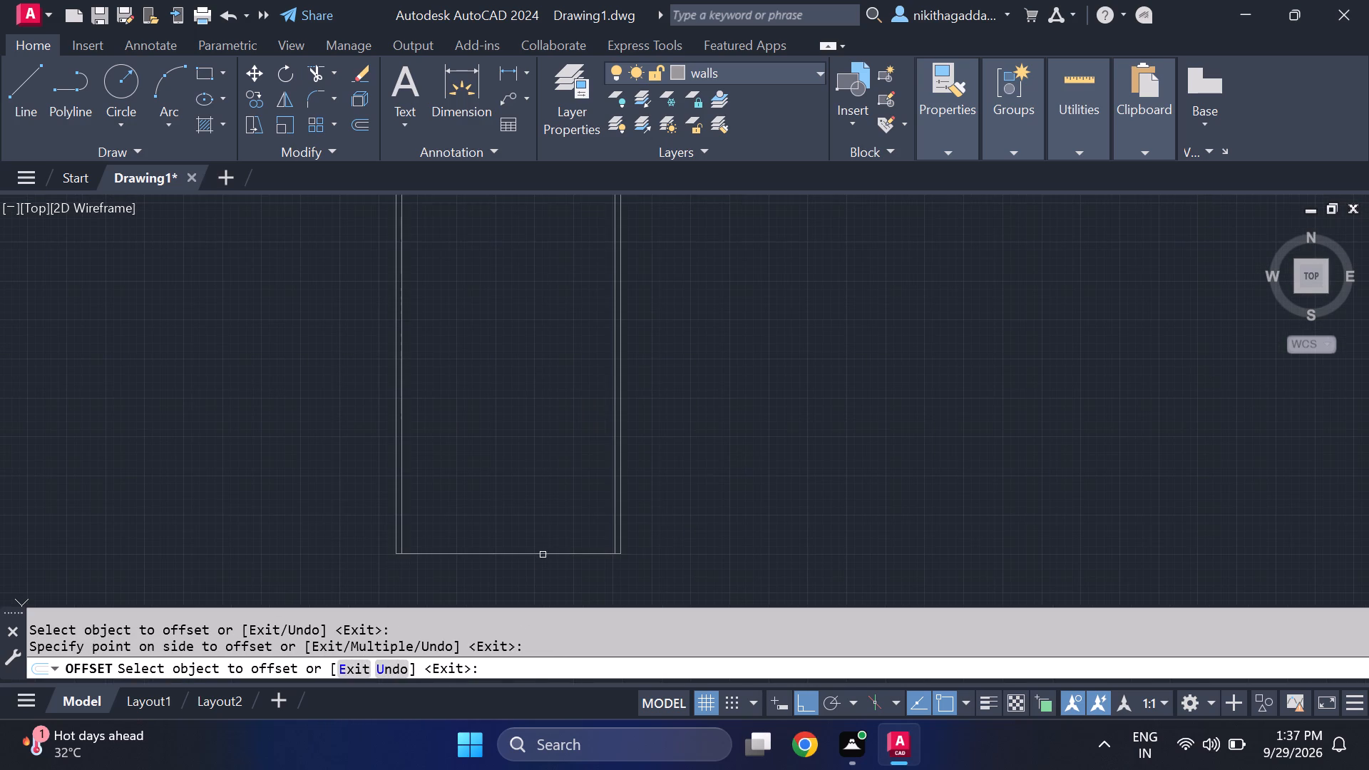
click(543, 555)
click(520, 496)
scroll(494, 409, down, 2)
middle_drag(486, 387, 481, 468)
scroll(453, 359, up, 4)
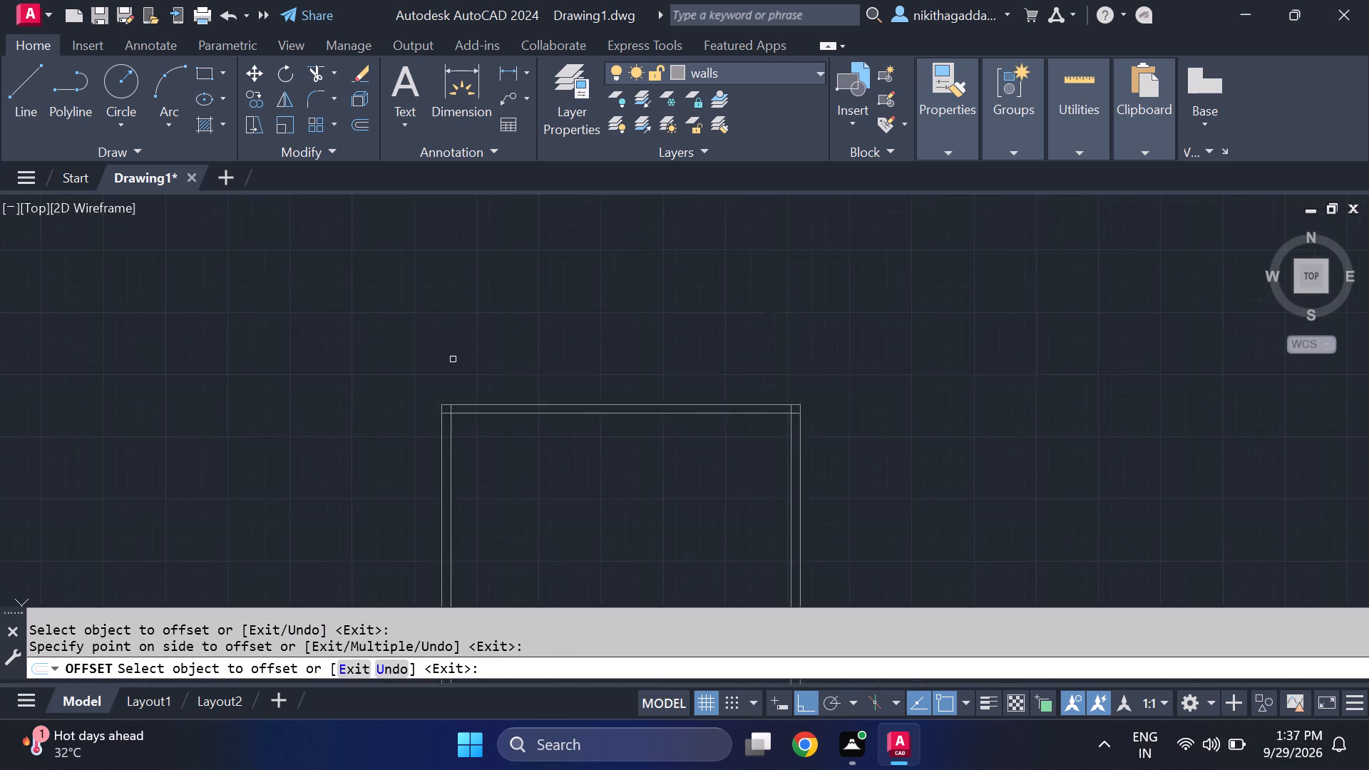
key(Escape)
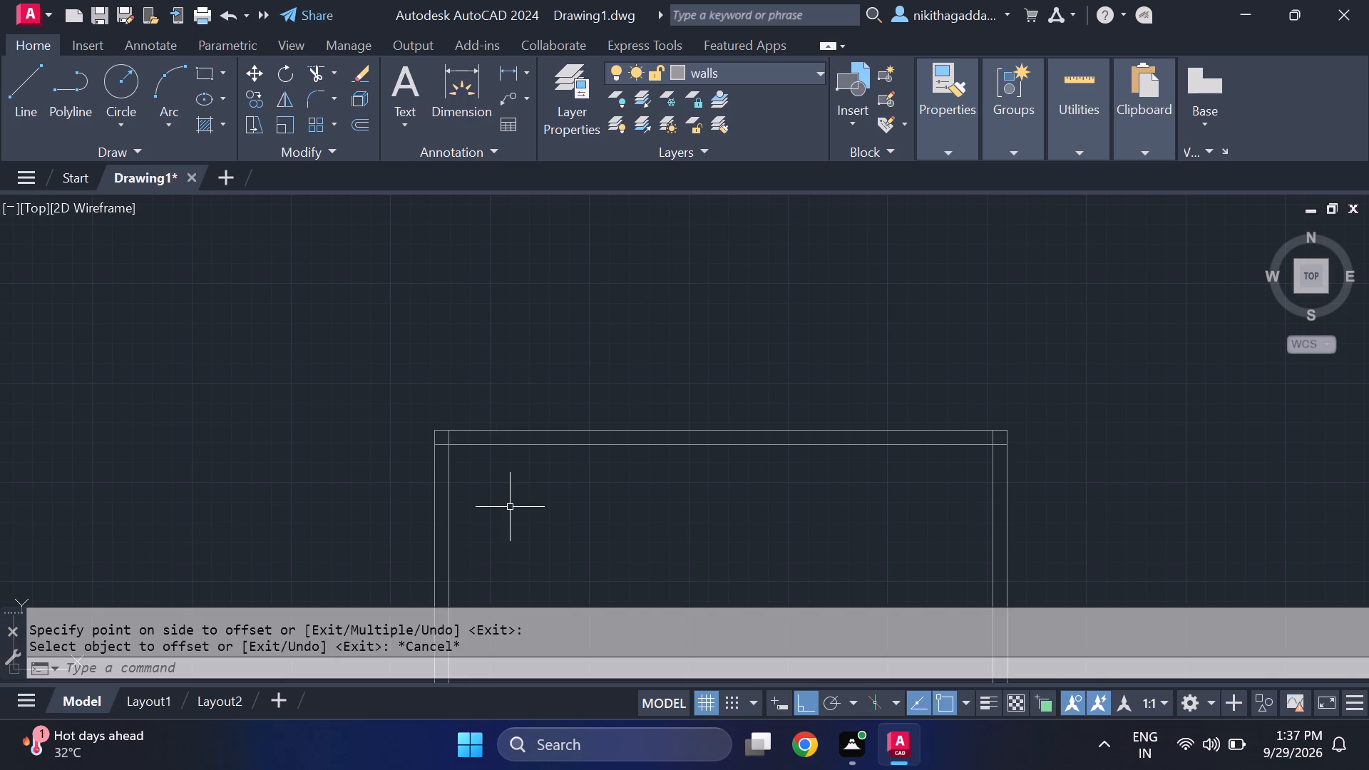
Trim the overlapping inner wall line ends at the top-left and top-right corners of the outline.
text(tr)
key(Return)
scroll(475, 483, up, 2)
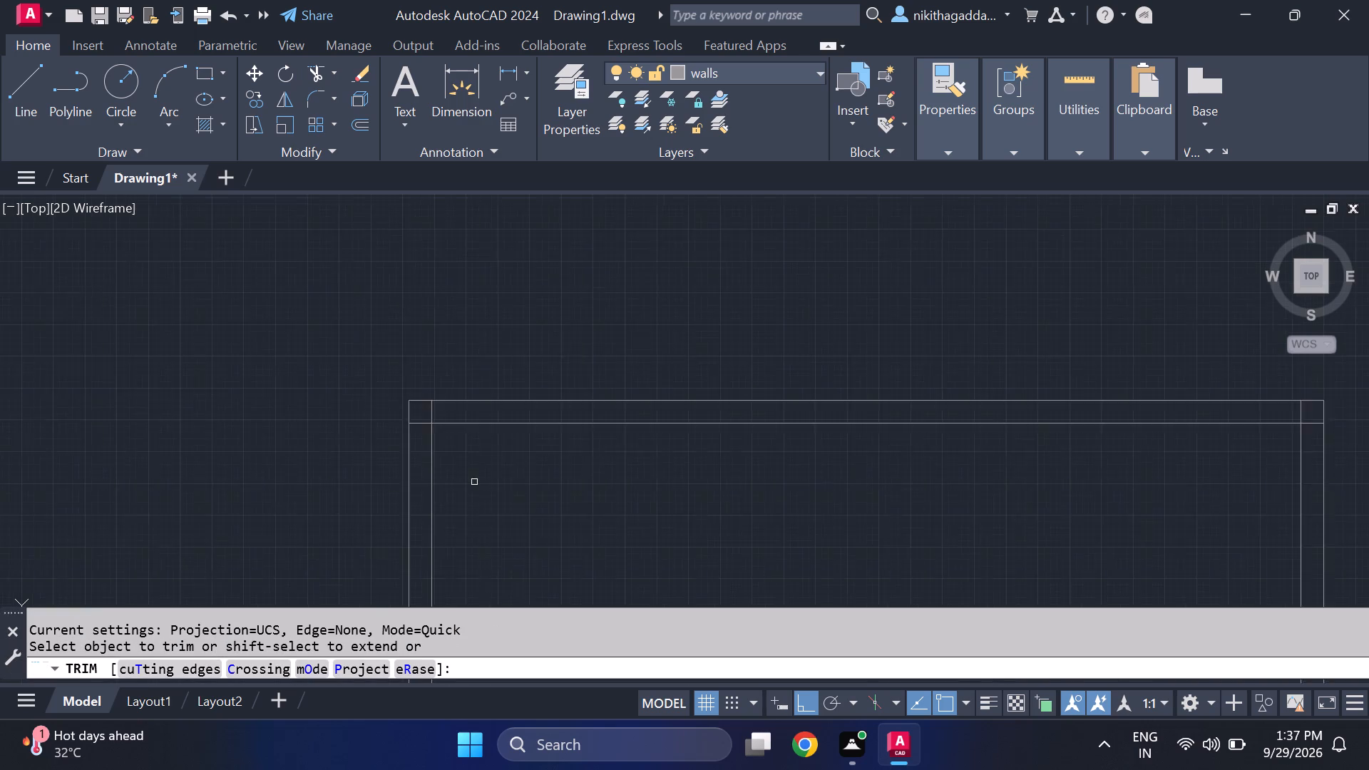
scroll(415, 392, up, 2)
drag(409, 353, 362, 390)
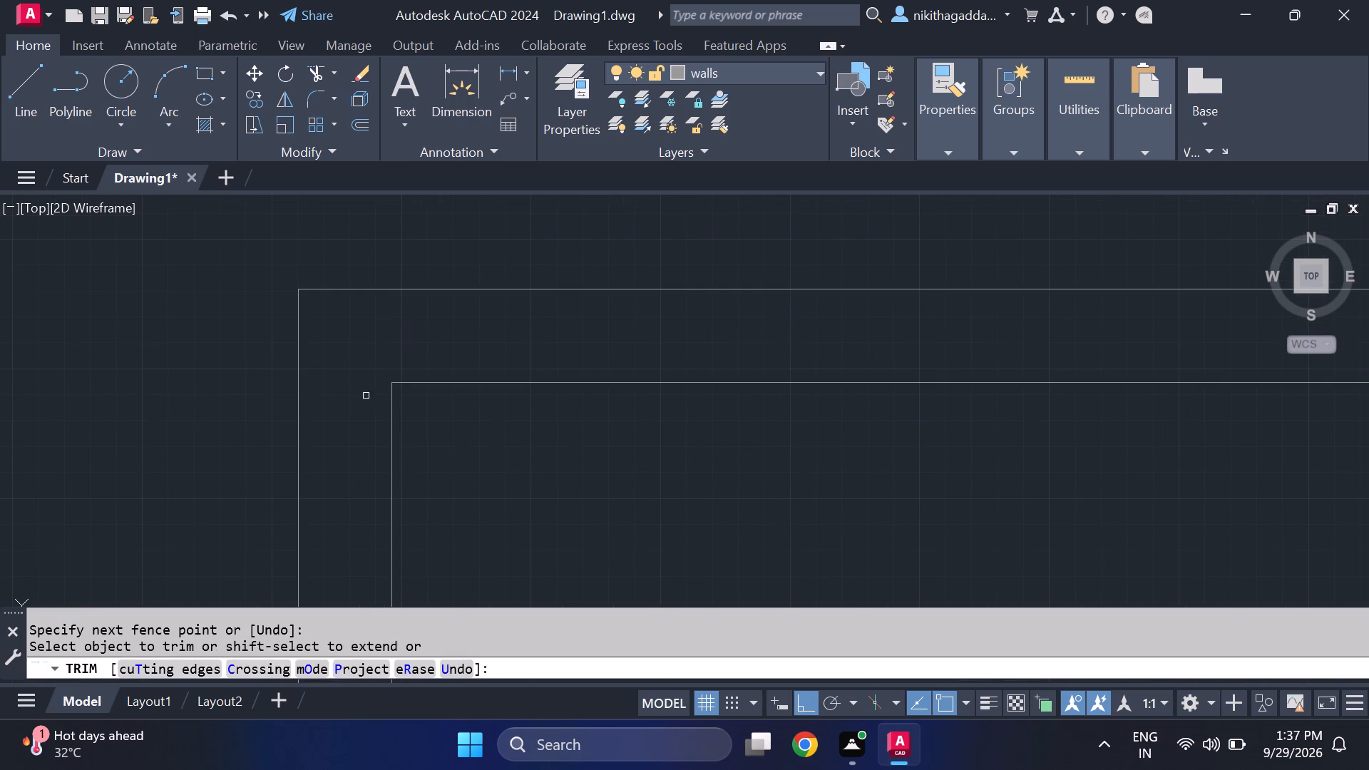
scroll(443, 415, down, 4)
scroll(994, 424, up, 4)
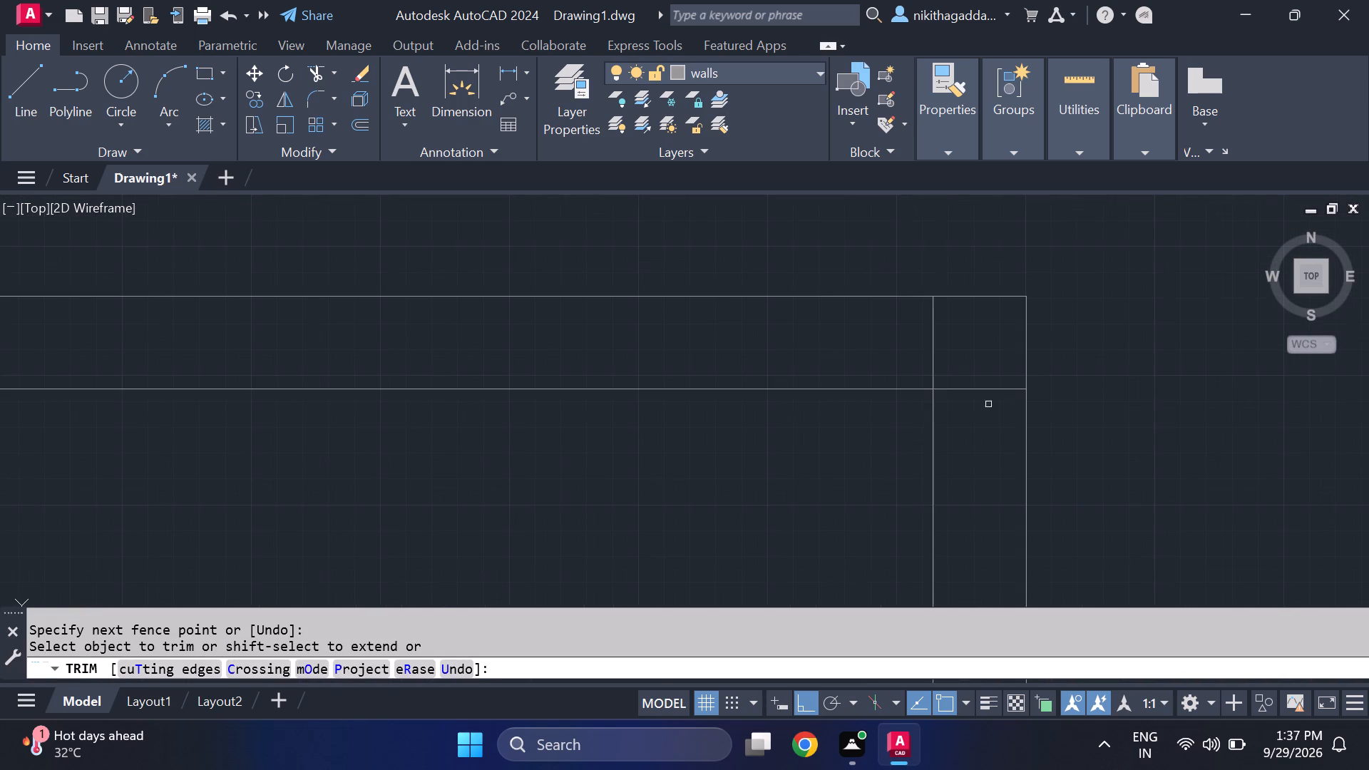
drag(915, 357, 978, 393)
scroll(979, 421, down, 5)
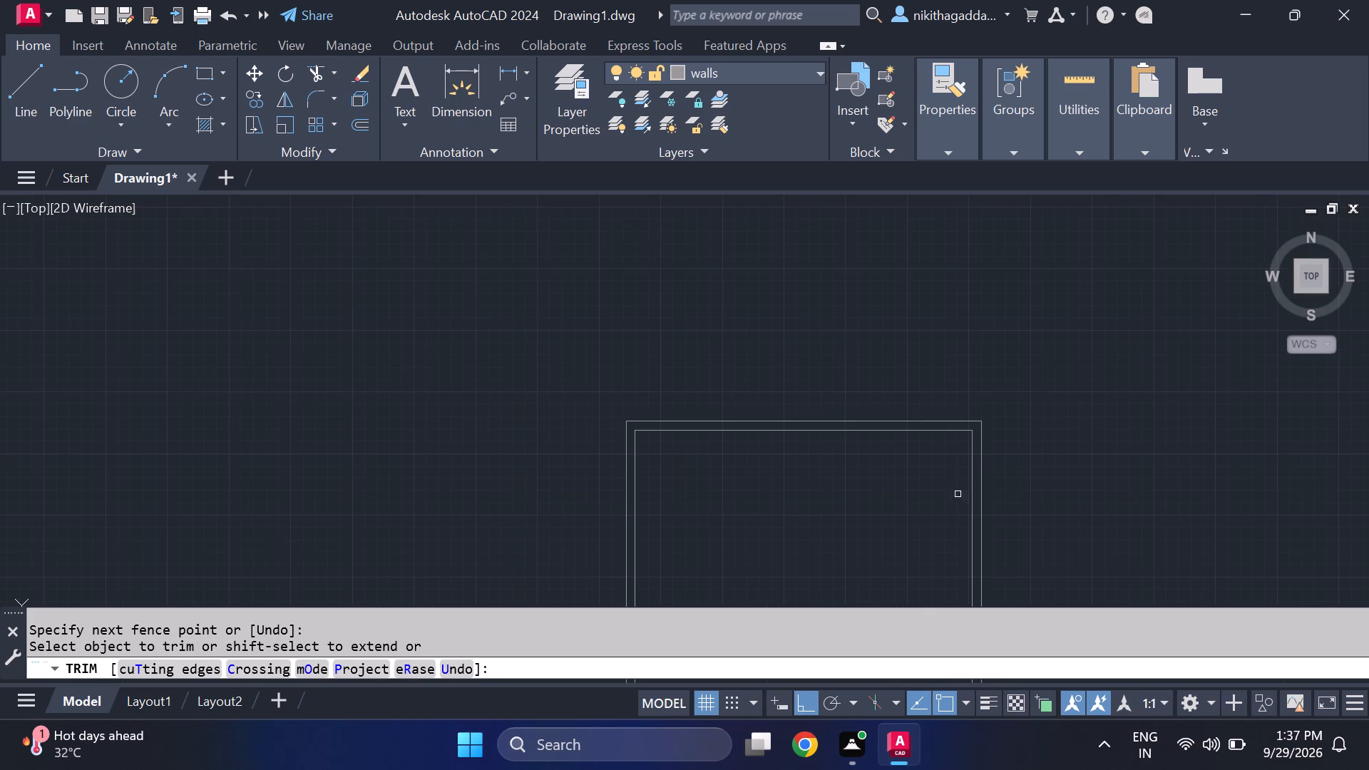
Trim the overlapping inner wall line ends at the bottom-left and bottom-right corners of the outline and finish the Trim command.
middle_drag(945, 521, 826, 309)
scroll(828, 382, down, 3)
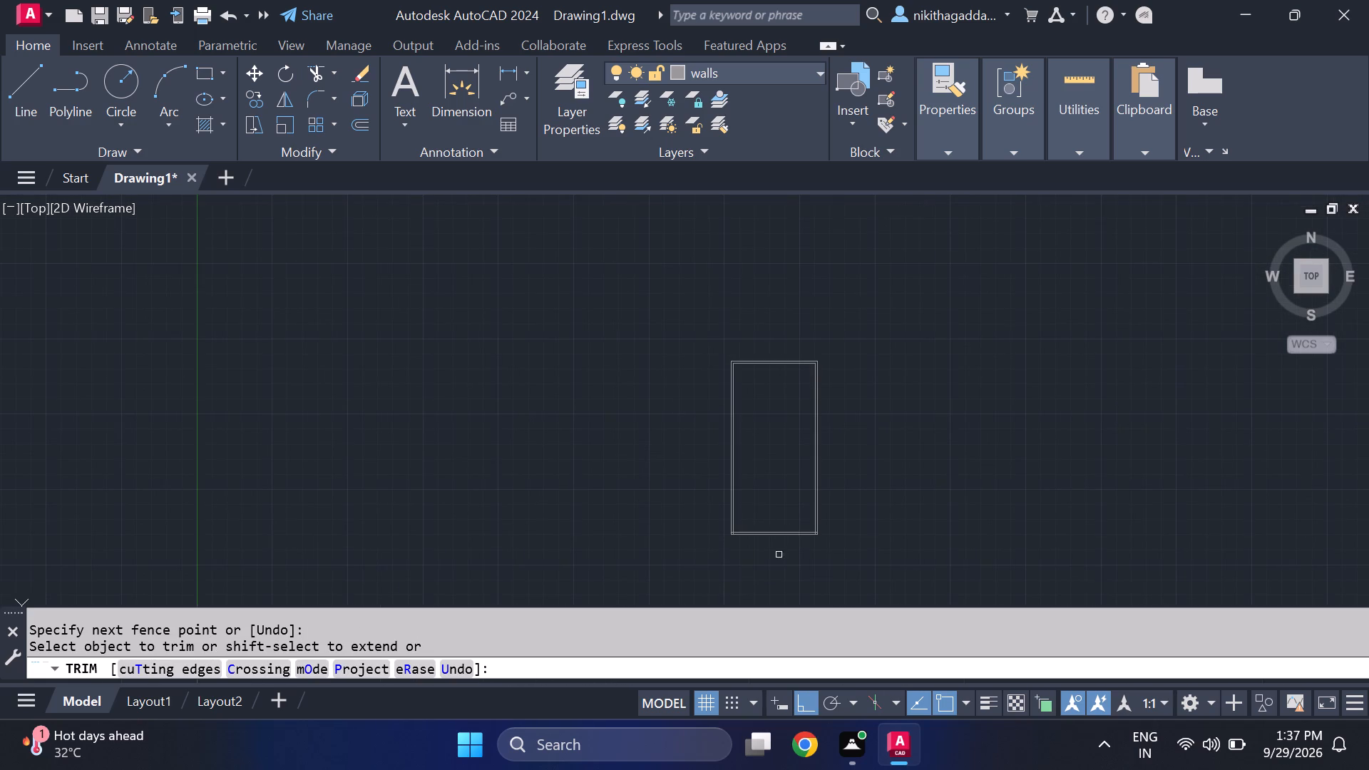
scroll(754, 536, up, 4)
scroll(611, 522, up, 4)
drag(618, 518, 722, 588)
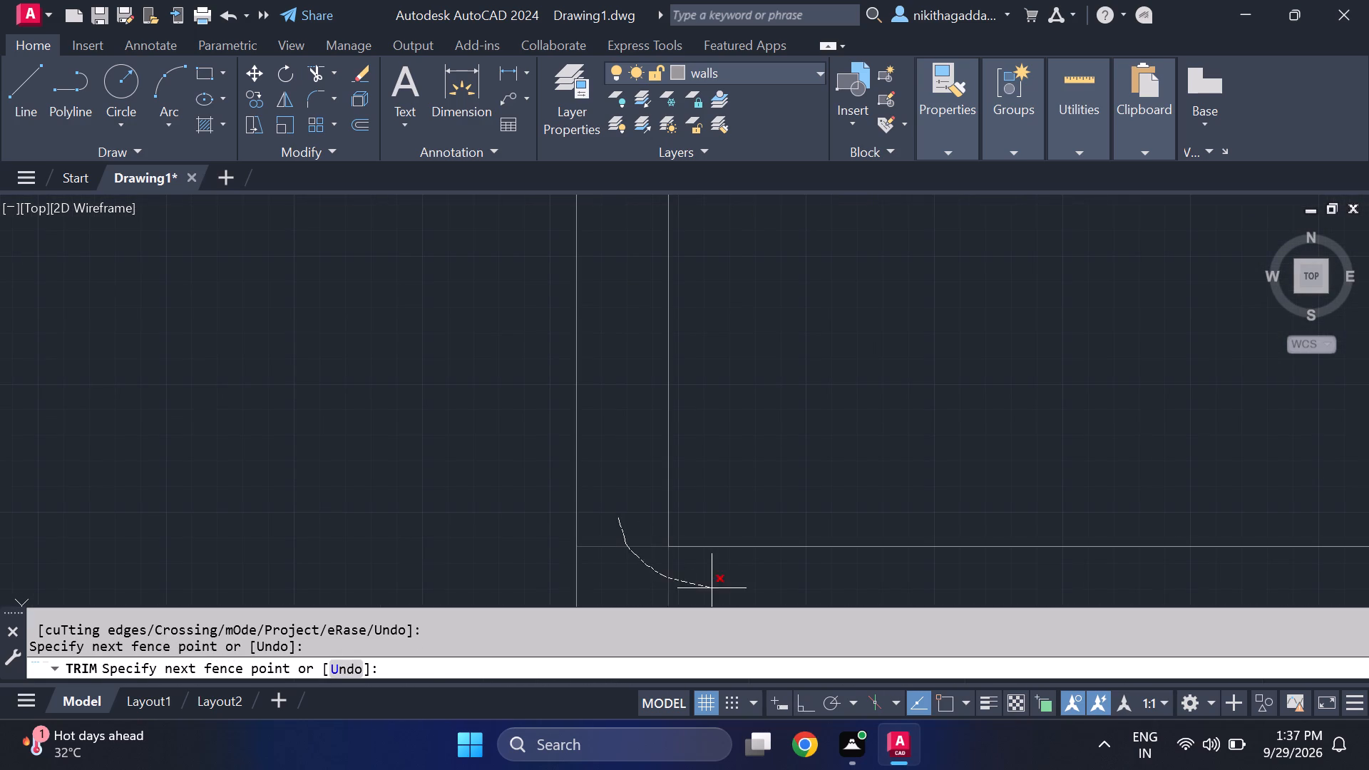
drag(722, 588, 742, 585)
scroll(805, 559, down, 6)
scroll(1013, 574, up, 6)
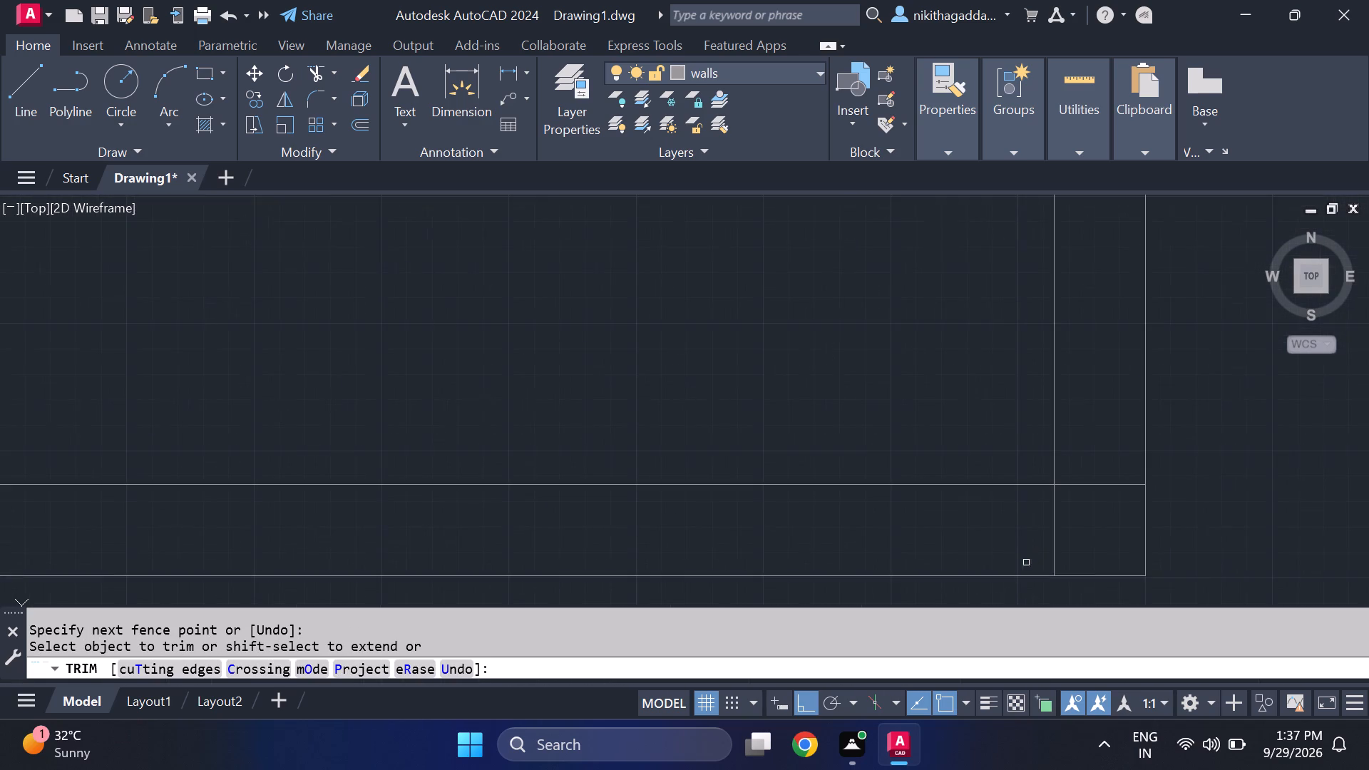
scroll(1027, 553, up, 3)
drag(1042, 533, 1193, 249)
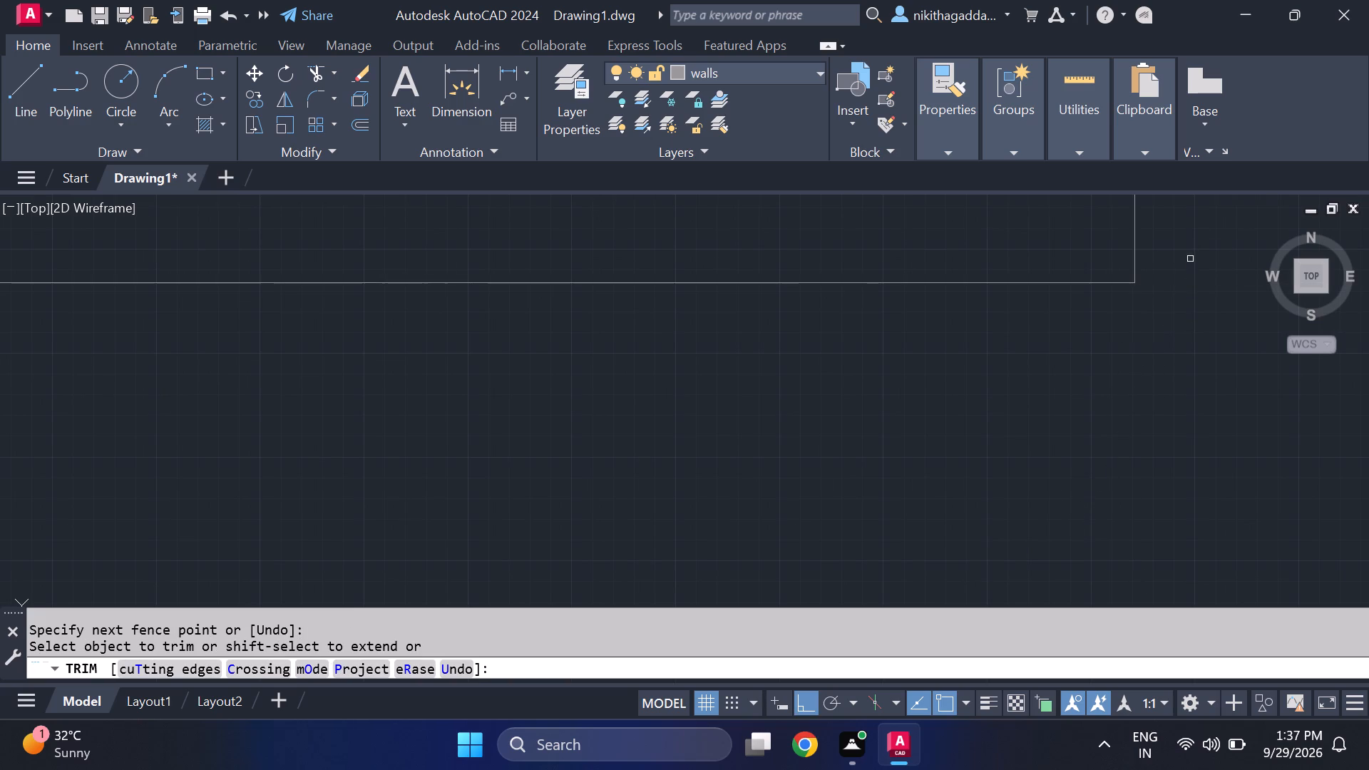
scroll(1188, 282, down, 7)
scroll(1196, 345, down, 3)
middle_drag(1107, 276, 446, 454)
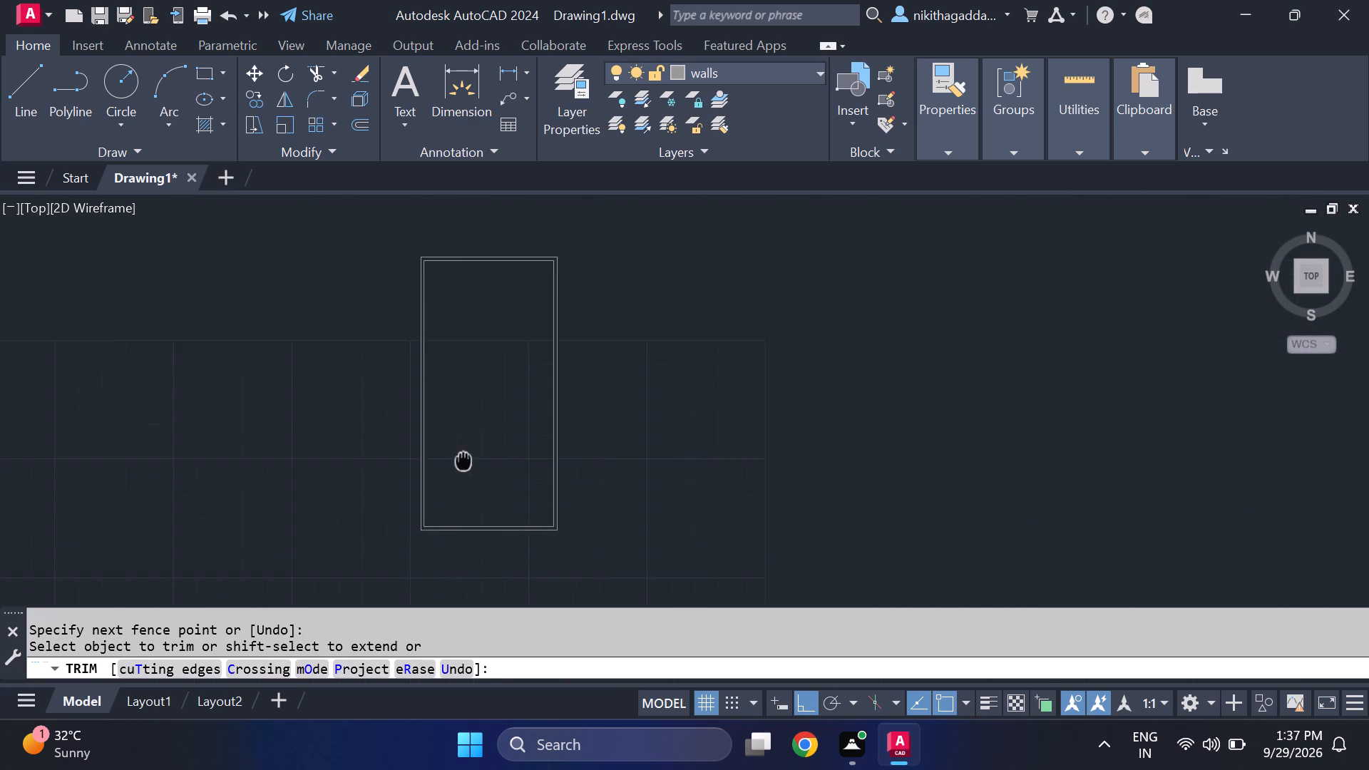
middle_drag(446, 454, 434, 456)
scroll(417, 380, up, 3)
scroll(434, 385, down, 3)
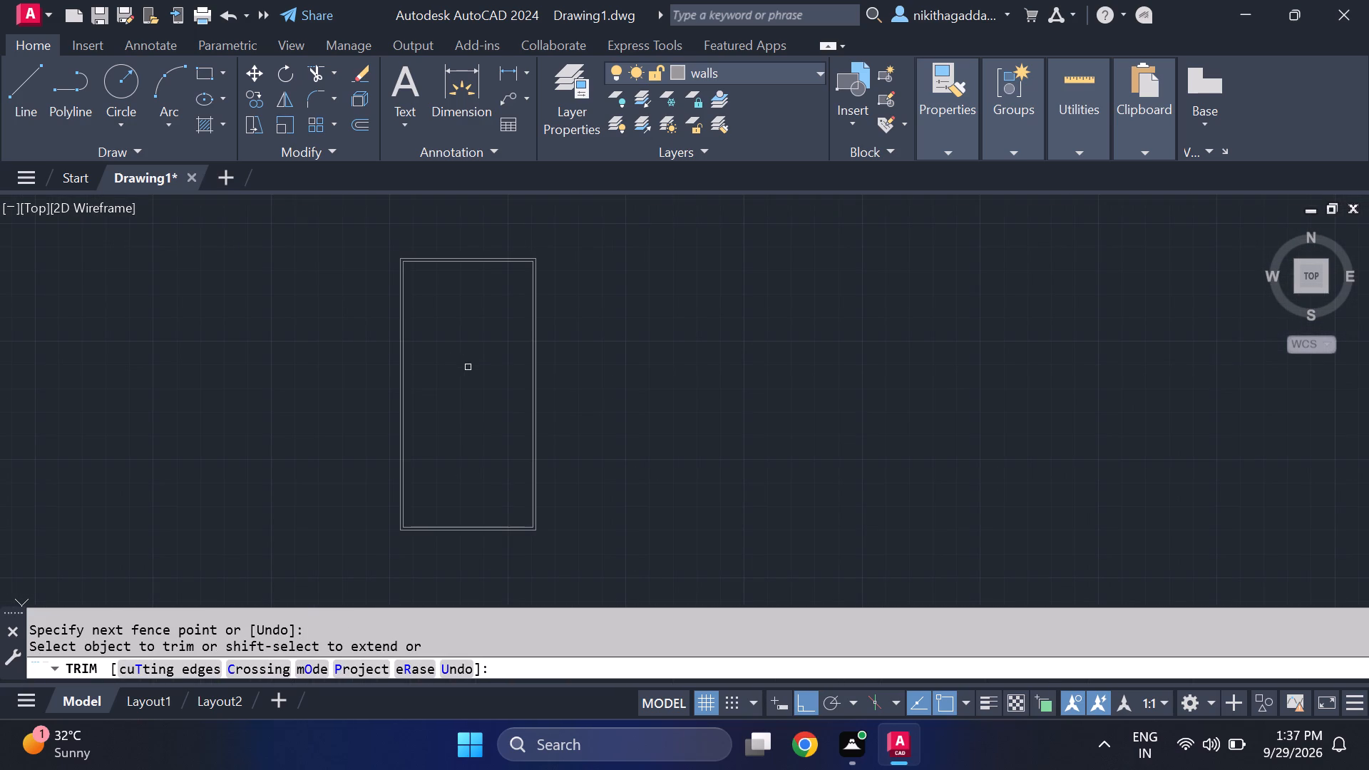
key(Escape)
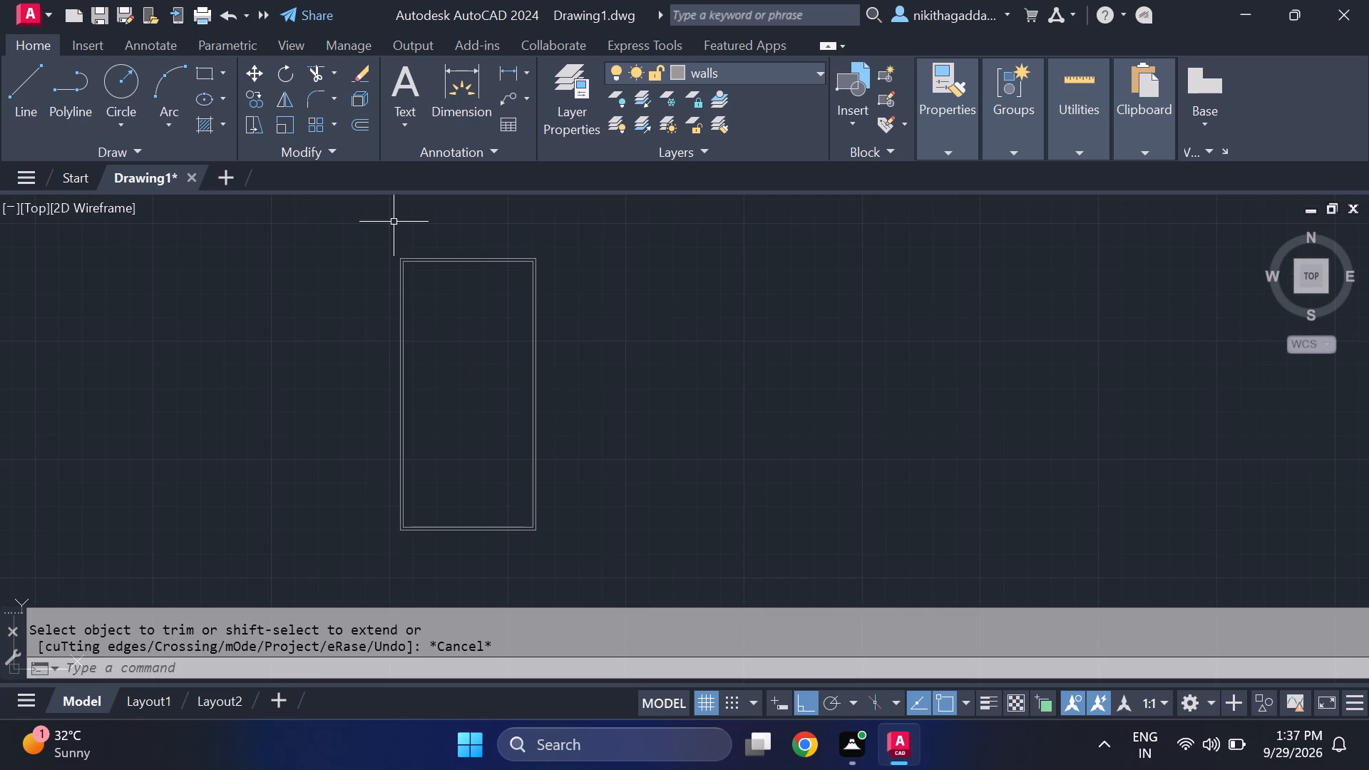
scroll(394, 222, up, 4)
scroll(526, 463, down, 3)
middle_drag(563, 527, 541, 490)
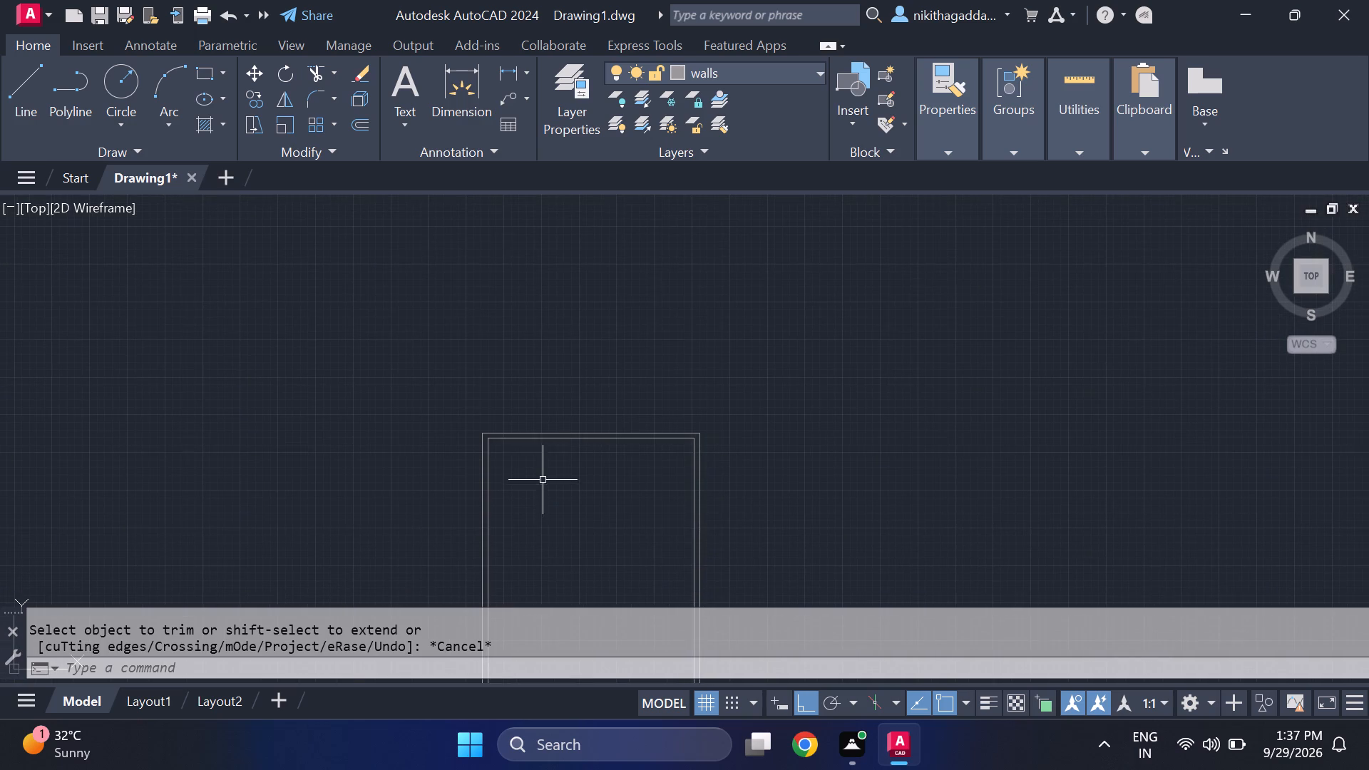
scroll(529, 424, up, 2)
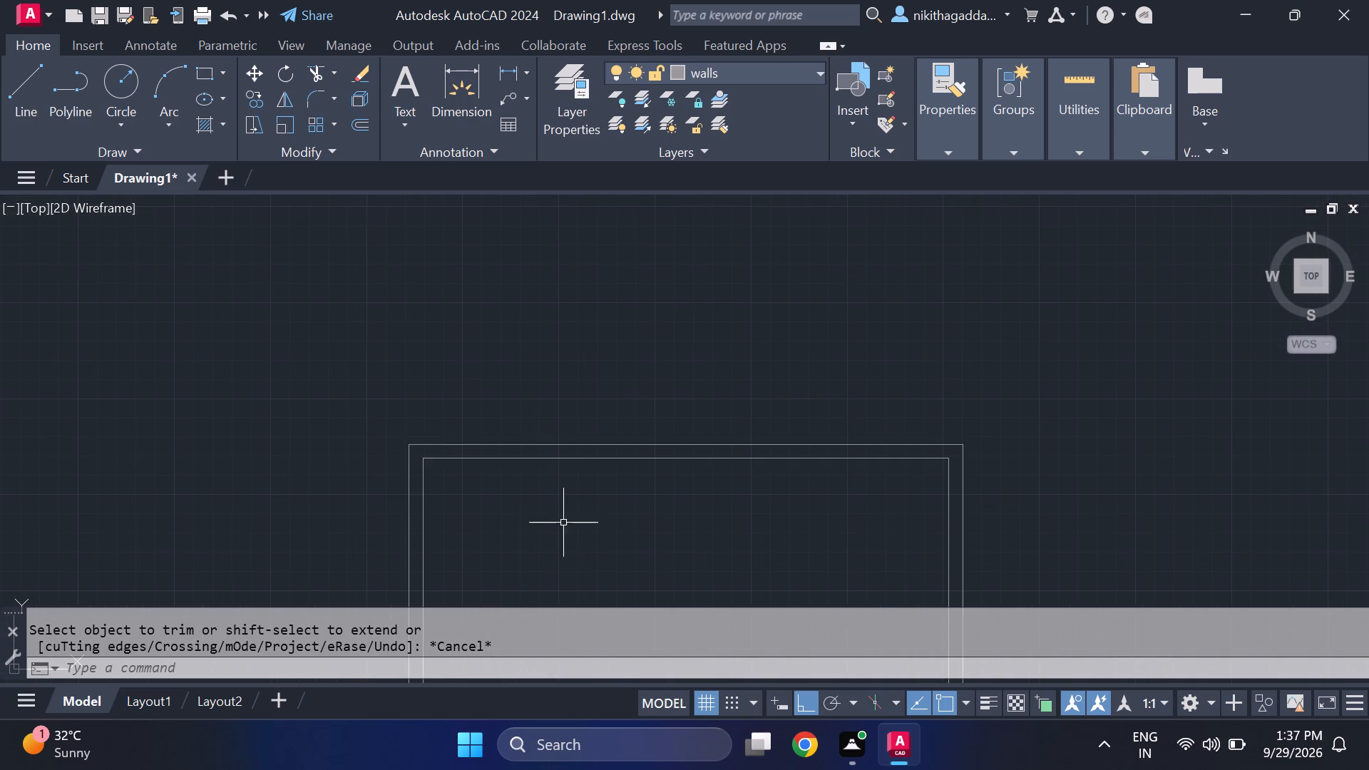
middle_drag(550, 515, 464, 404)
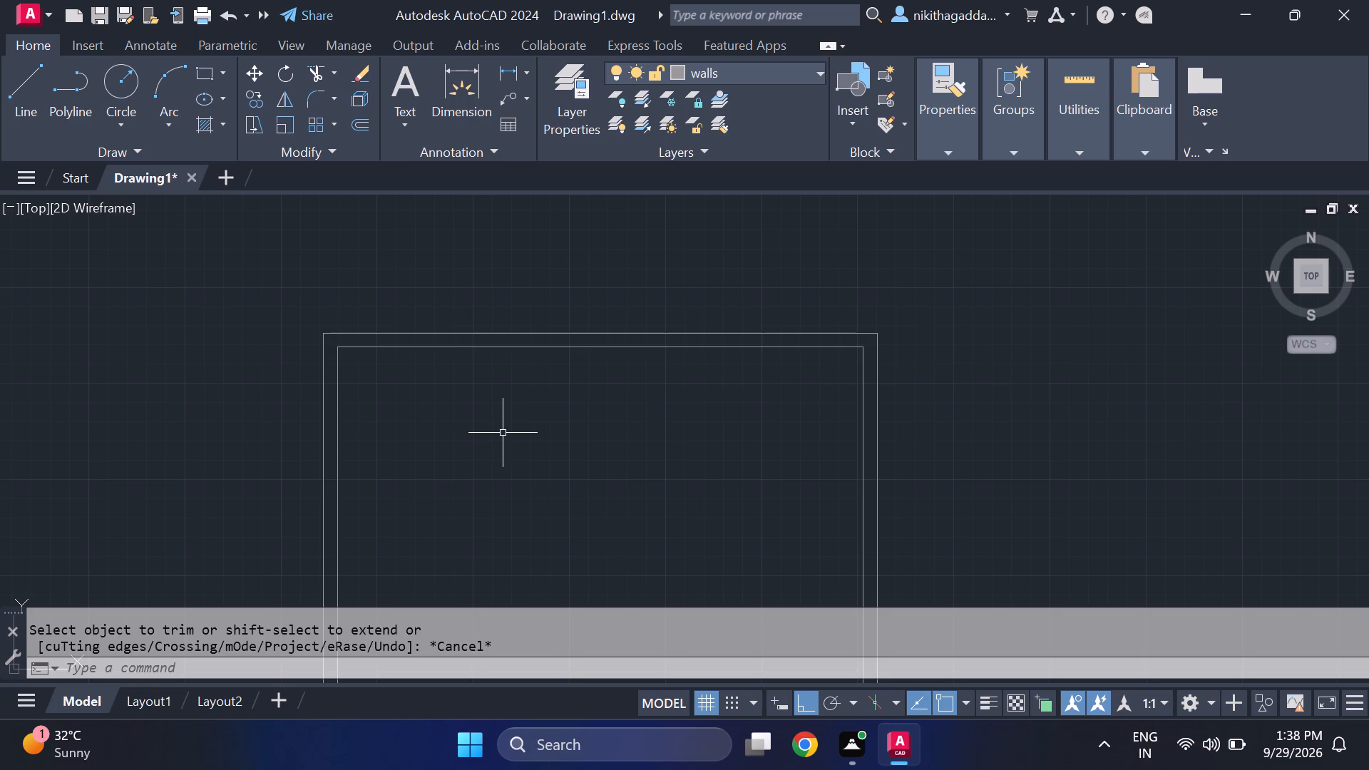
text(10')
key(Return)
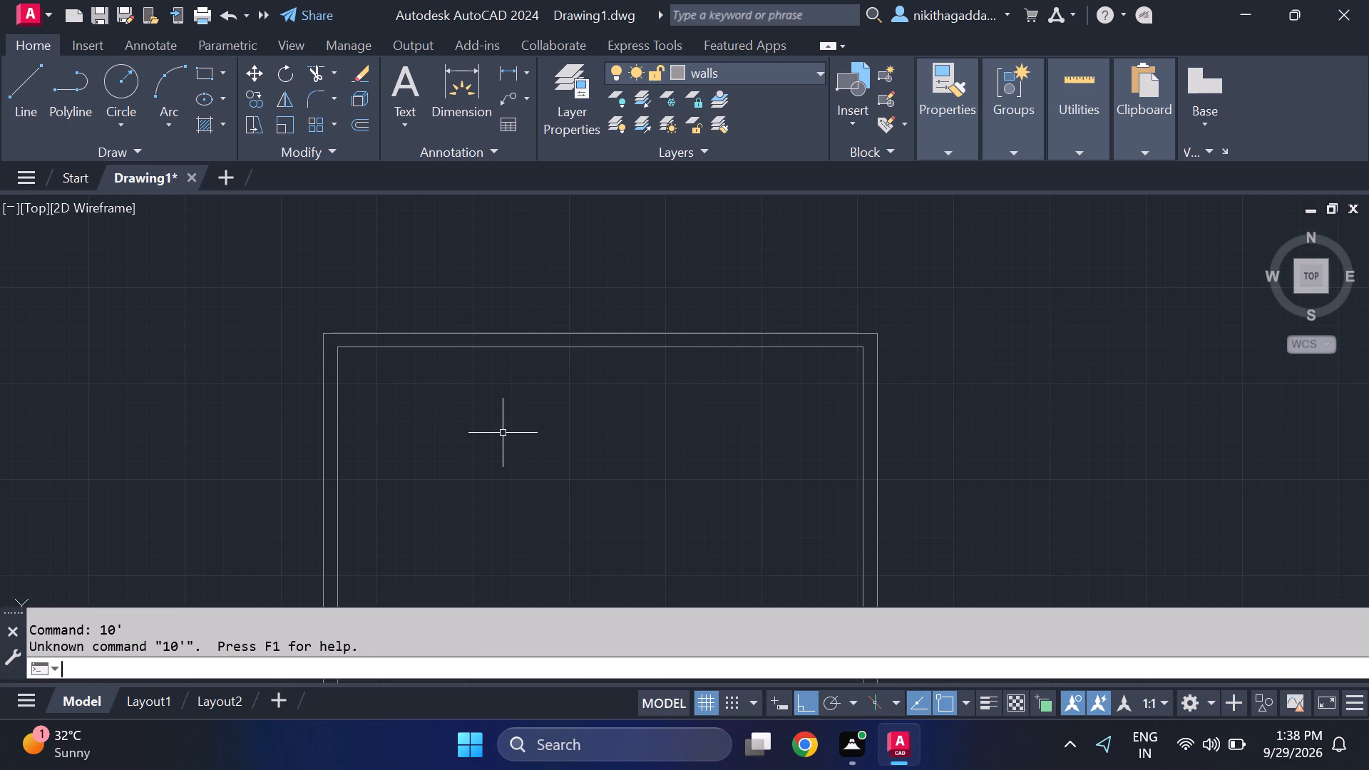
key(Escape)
Offset the left inner wall line 10' toward the inside of the plan.
text(of)
key(Return)
text(10')
key(Return)
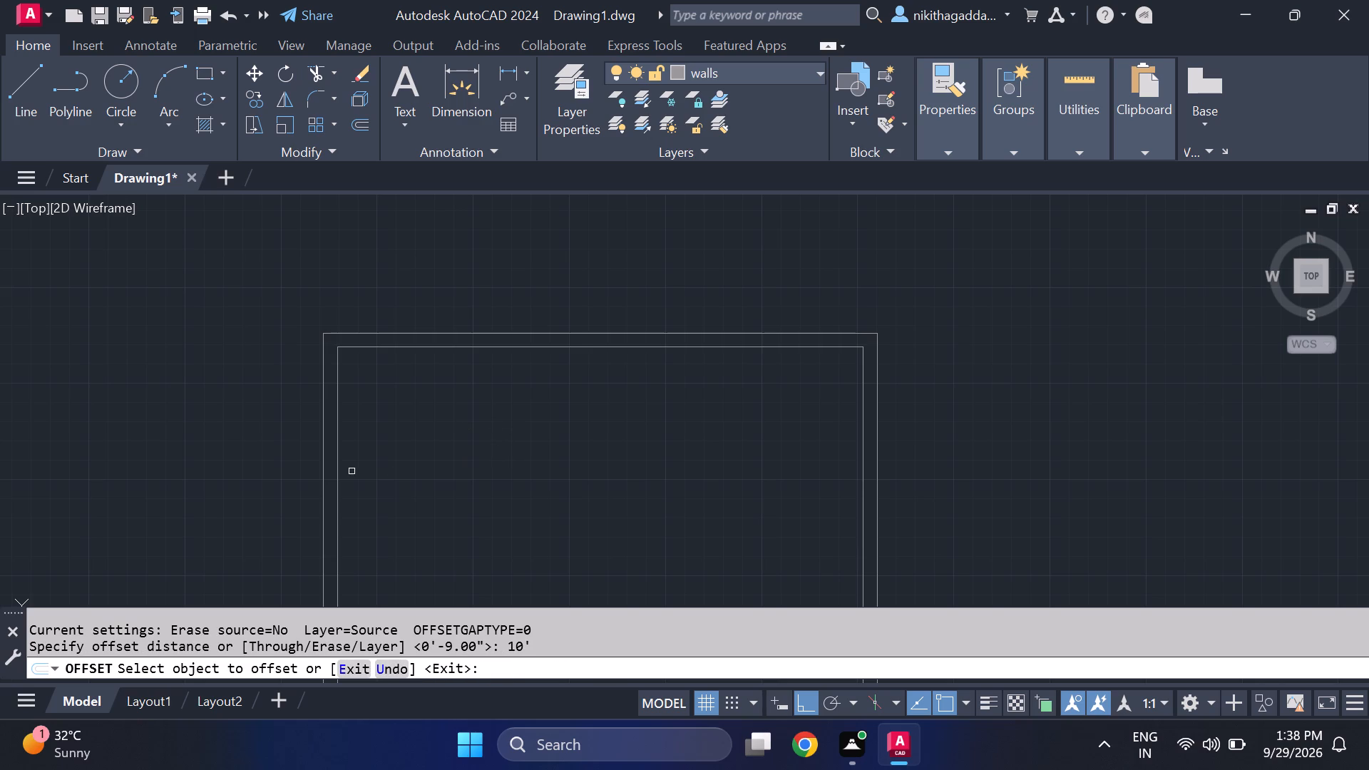
click(336, 474)
click(621, 444)
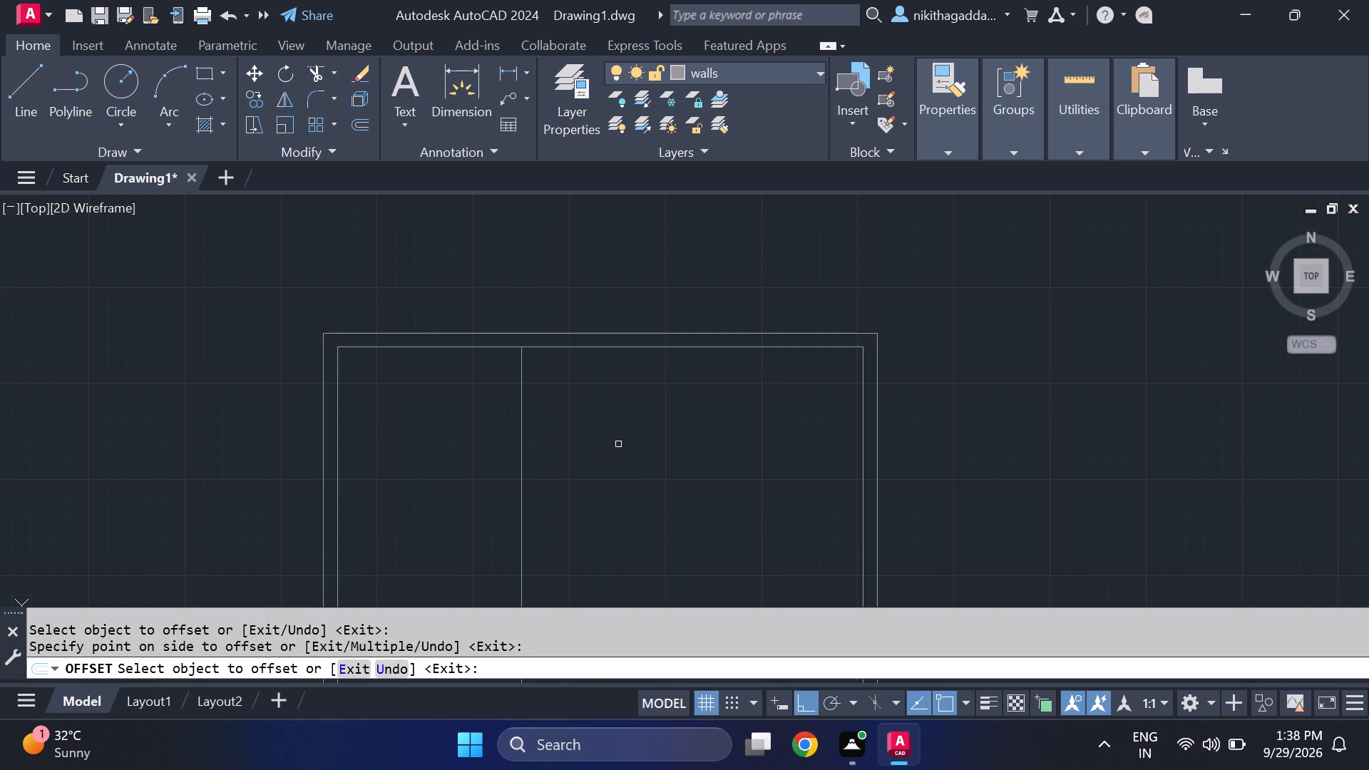
key(Escape)
Offset the new vertical partition line 4.5" to its right to give the partition its thickness.
text(of)
key(Return)
text(4.5")
key(Return)
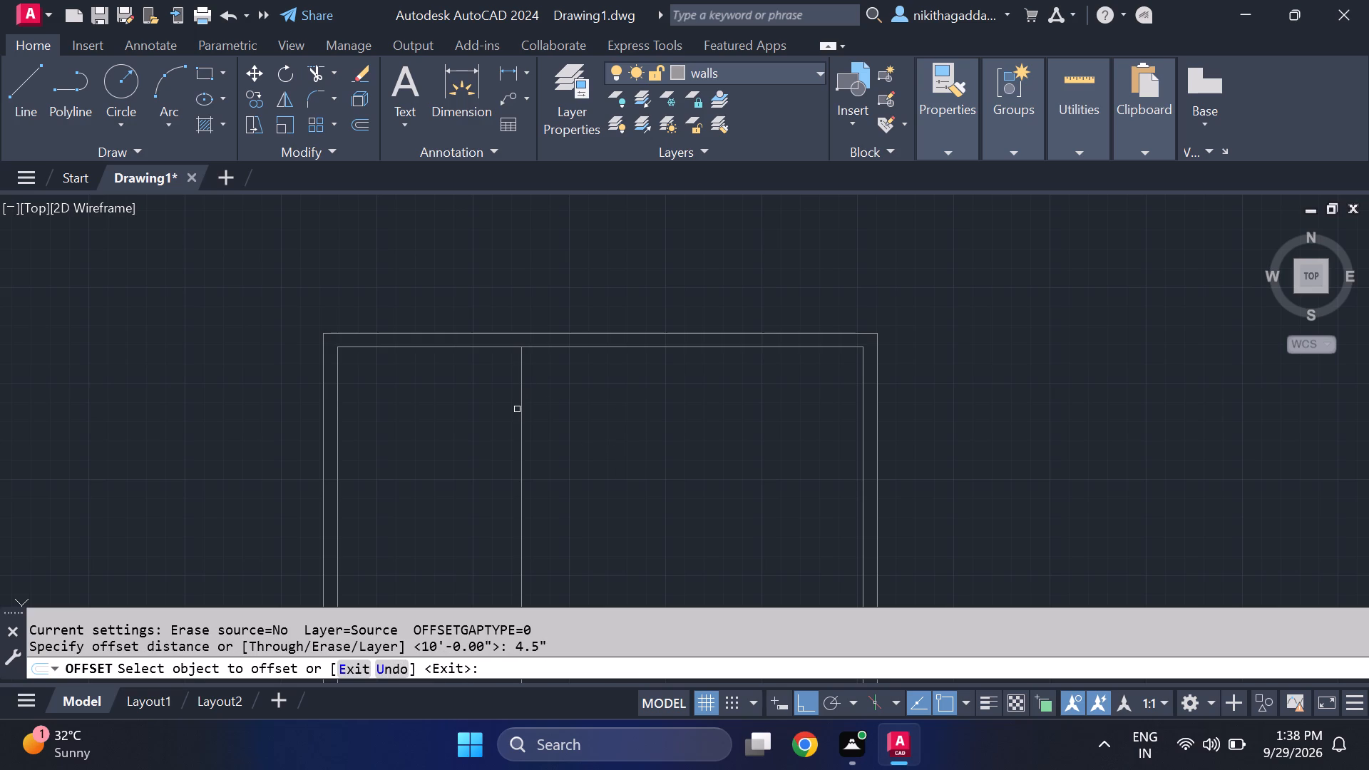
click(521, 361)
click(560, 359)
key(Escape)
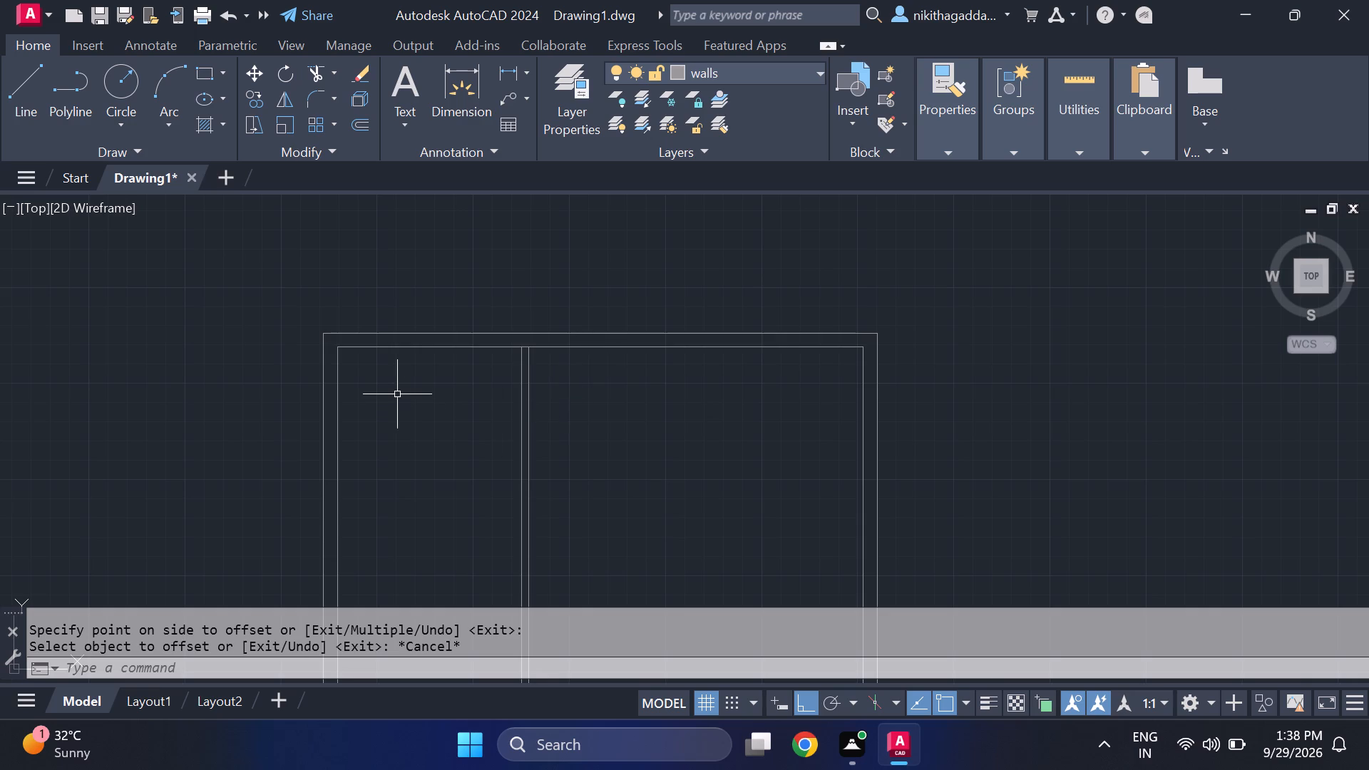
Offset the top inner wall line 4' downward into the plan.
text(of)
key(Return)
text(4')
key(Return)
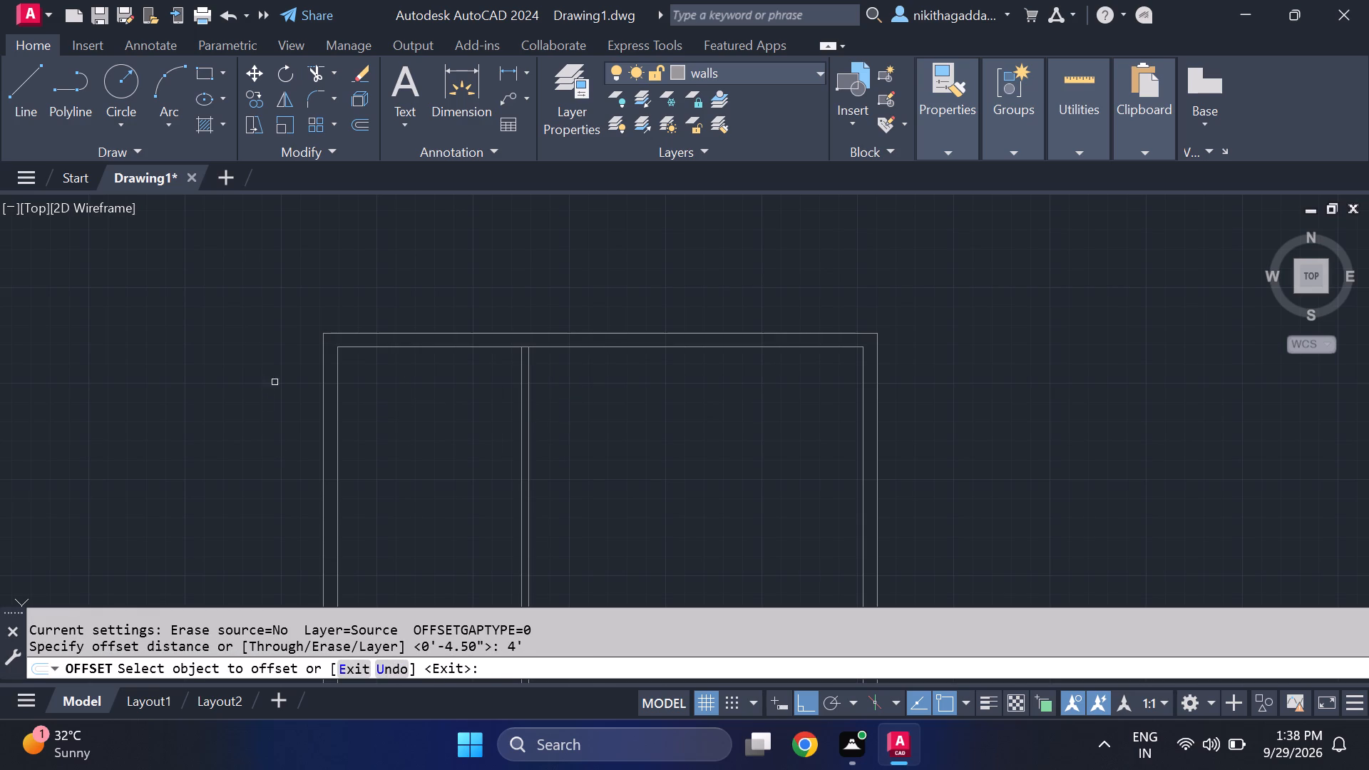
click(362, 348)
click(418, 461)
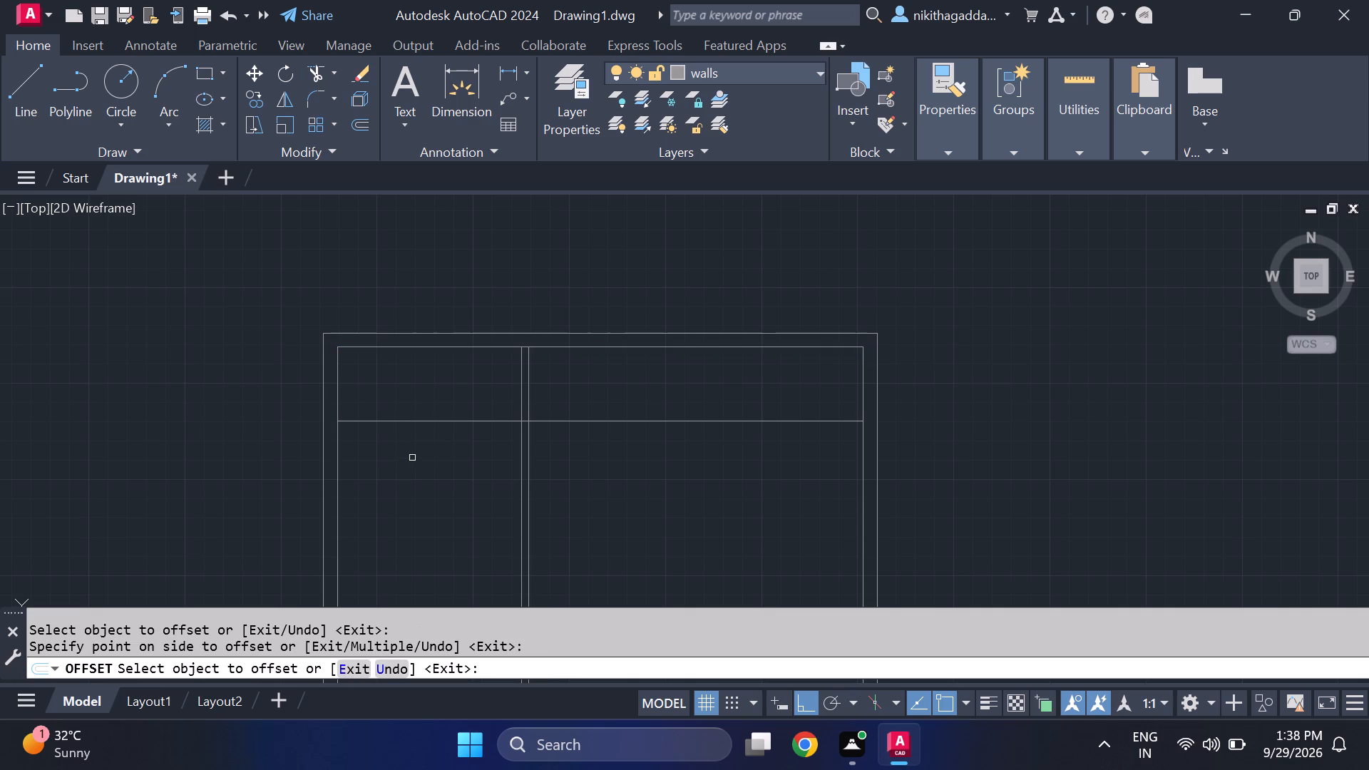
key(Escape)
Offset the new horizontal partition line 4.5" downward to give the partition its thickness.
text(of)
key(Return)
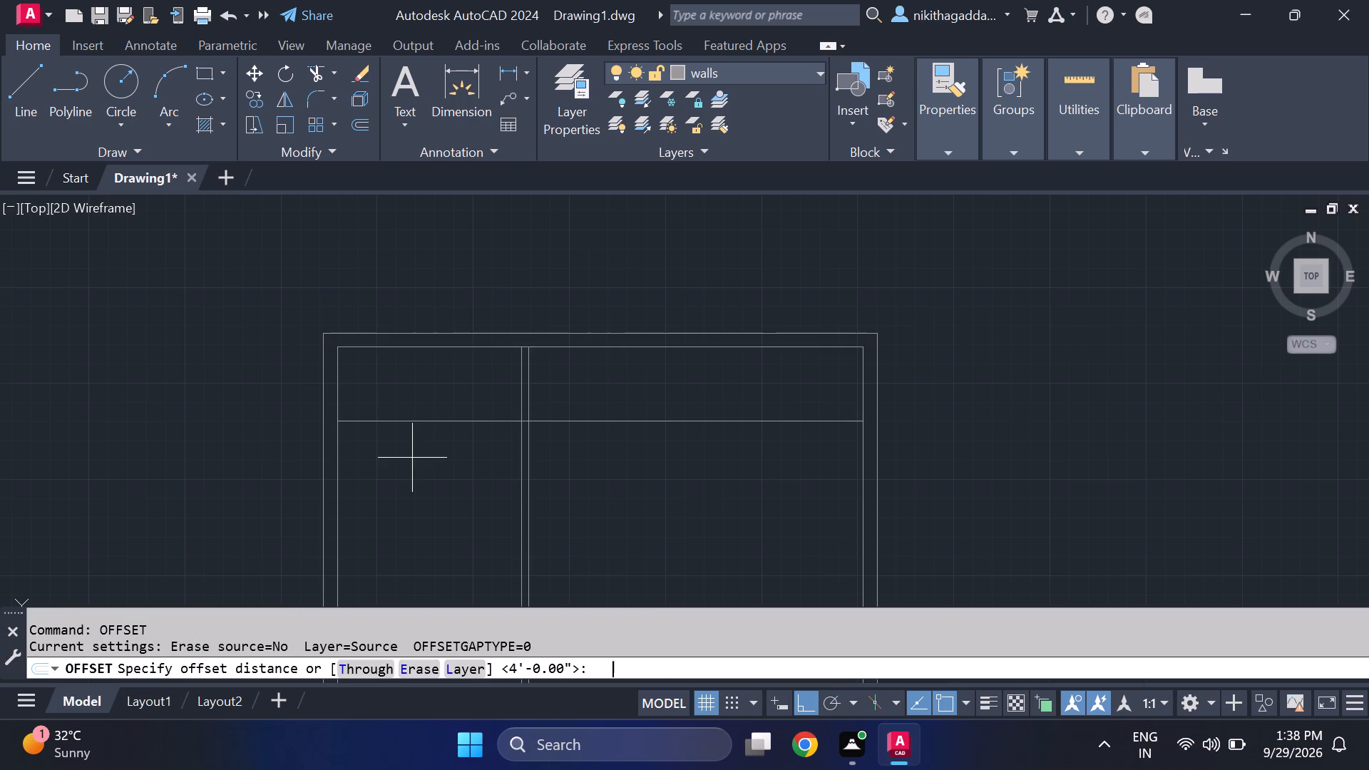
text(4.5")
key(Return)
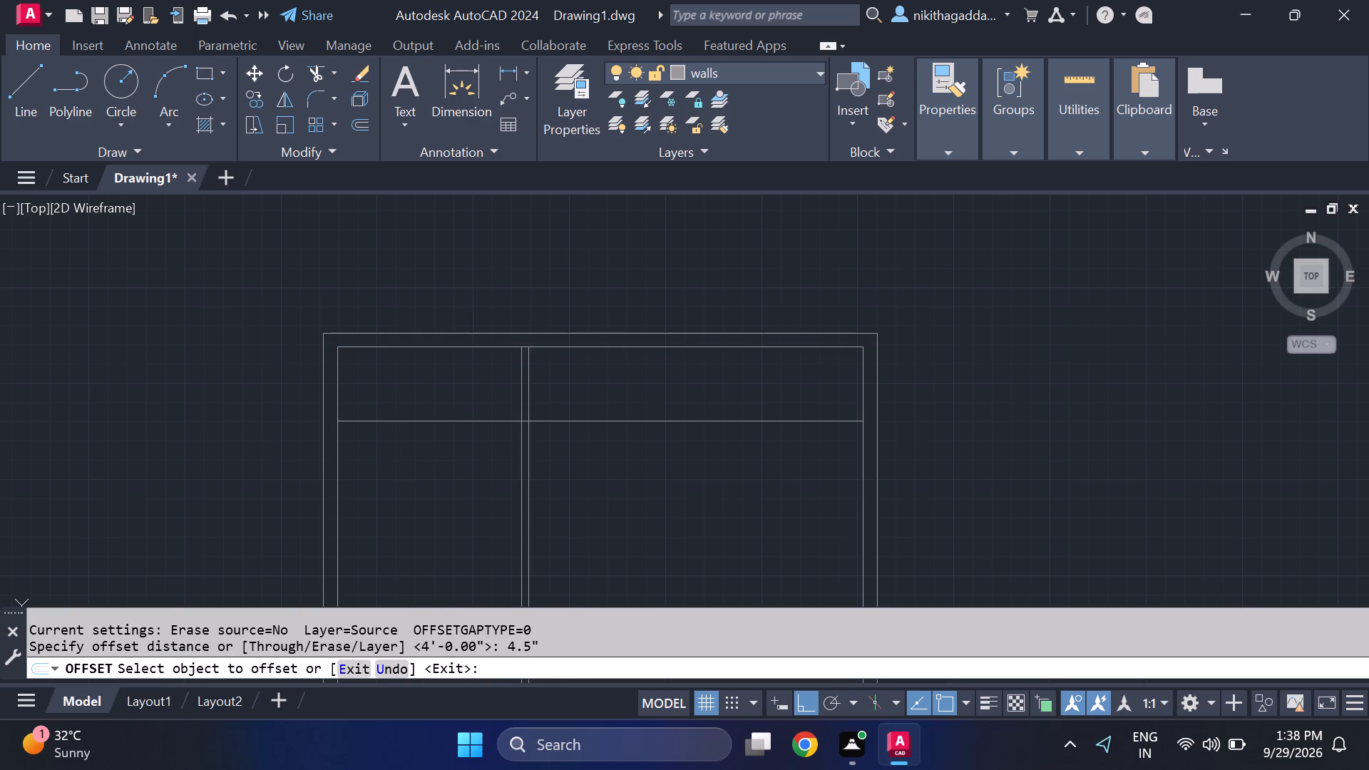
click(450, 424)
click(451, 468)
key(Escape)
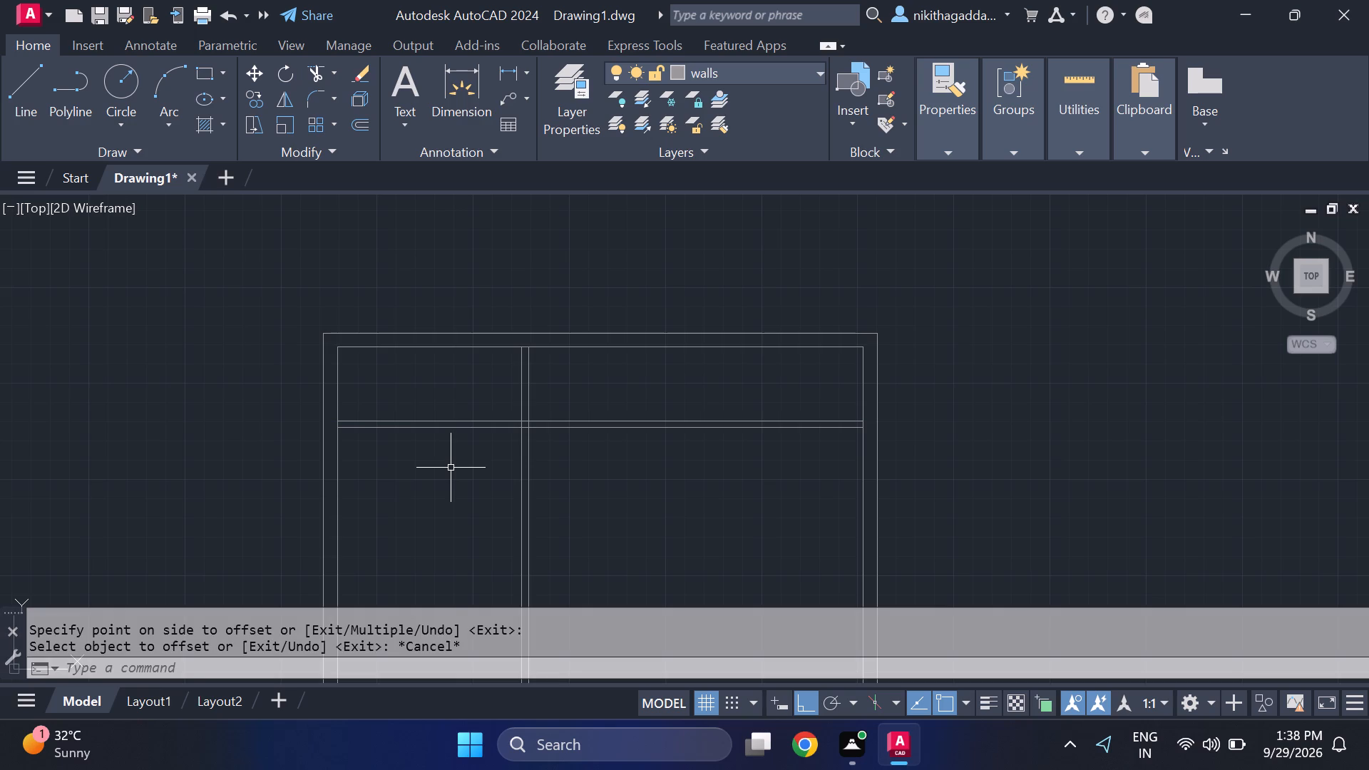
Trim away the parts of both horizontal partition lines lying between the vertical partition and the right outer wall.
scroll(411, 468, down, 2)
scroll(493, 467, up, 2)
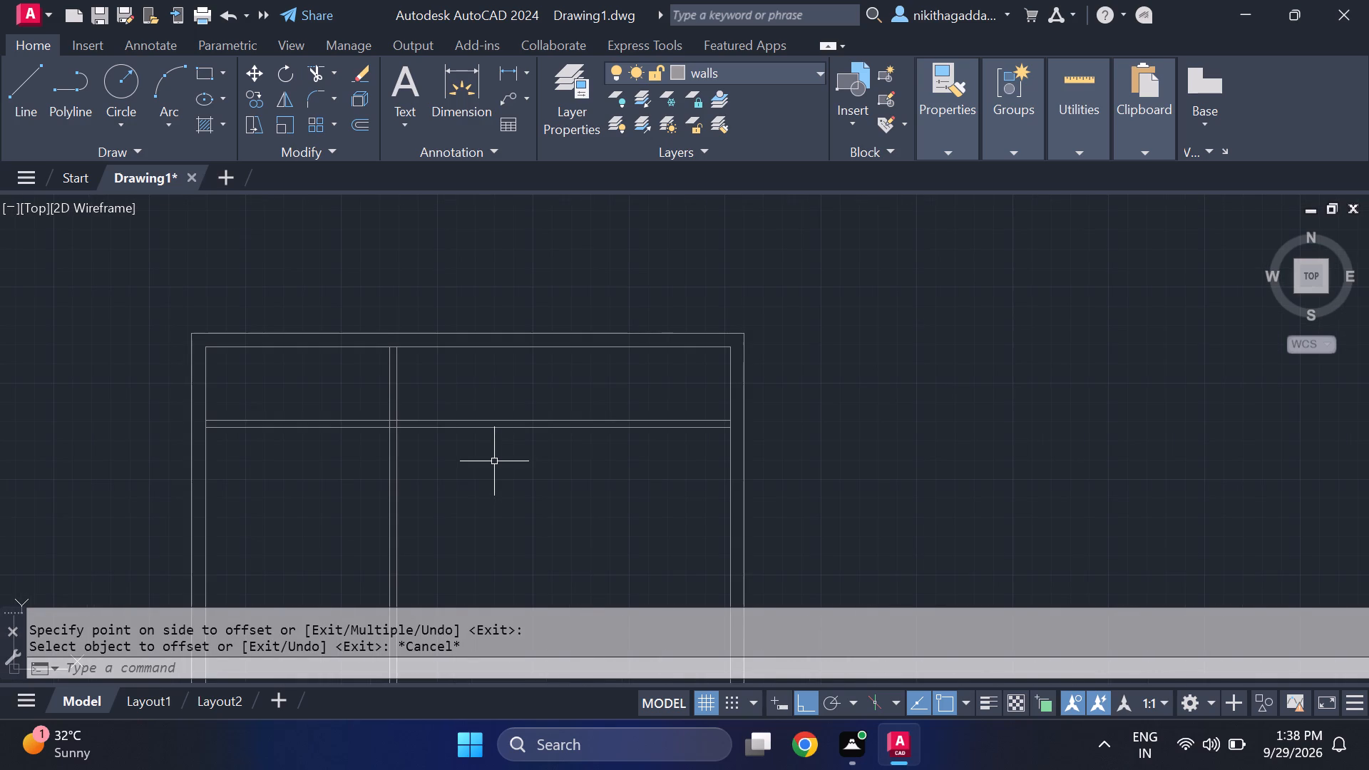
text(tr)
key(Return)
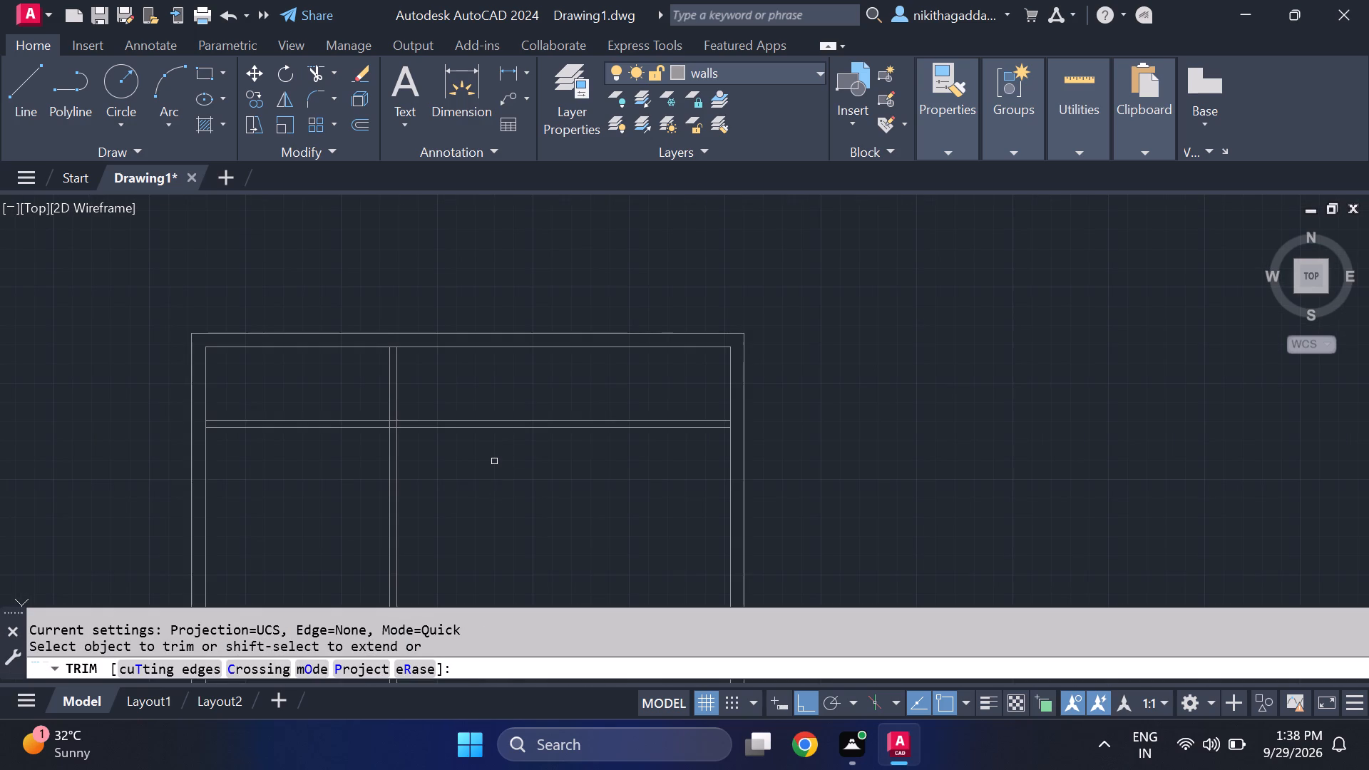
drag(517, 396, 568, 587)
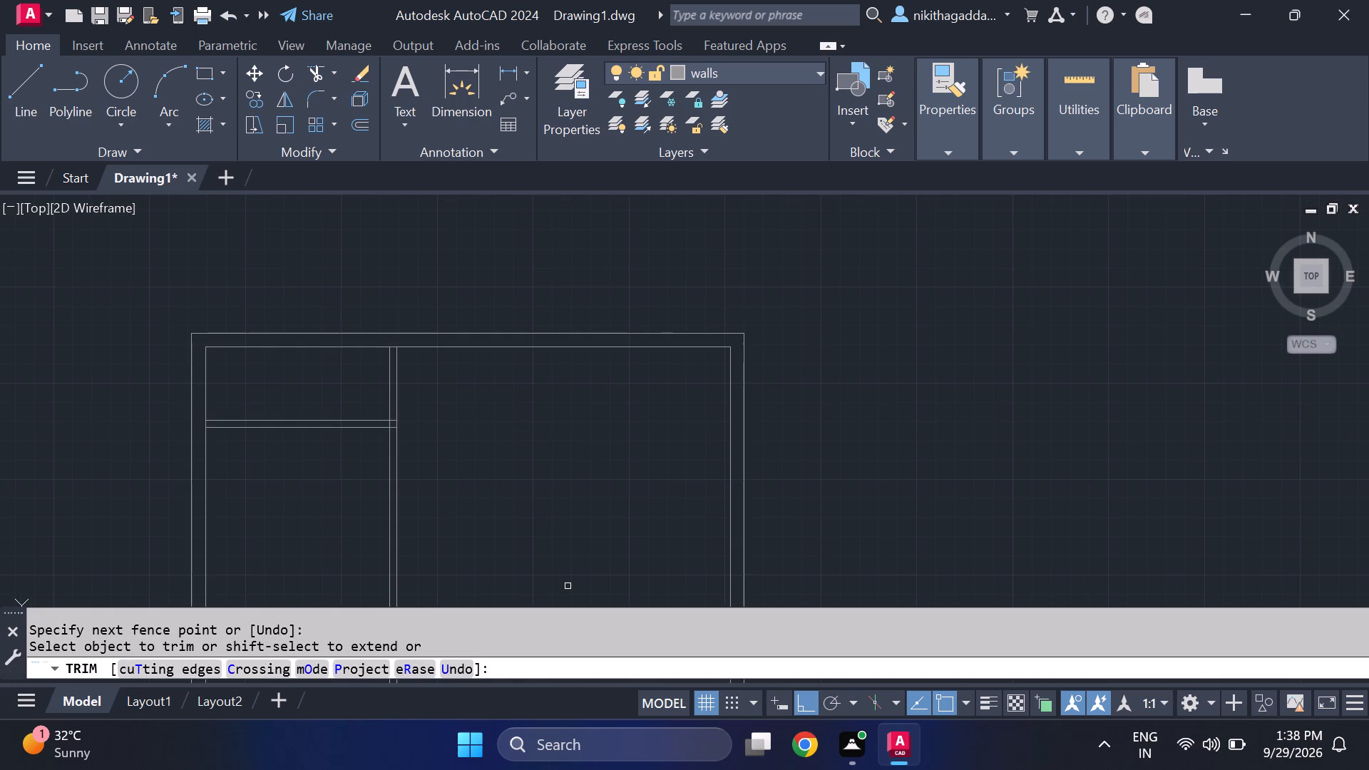
key(Escape)
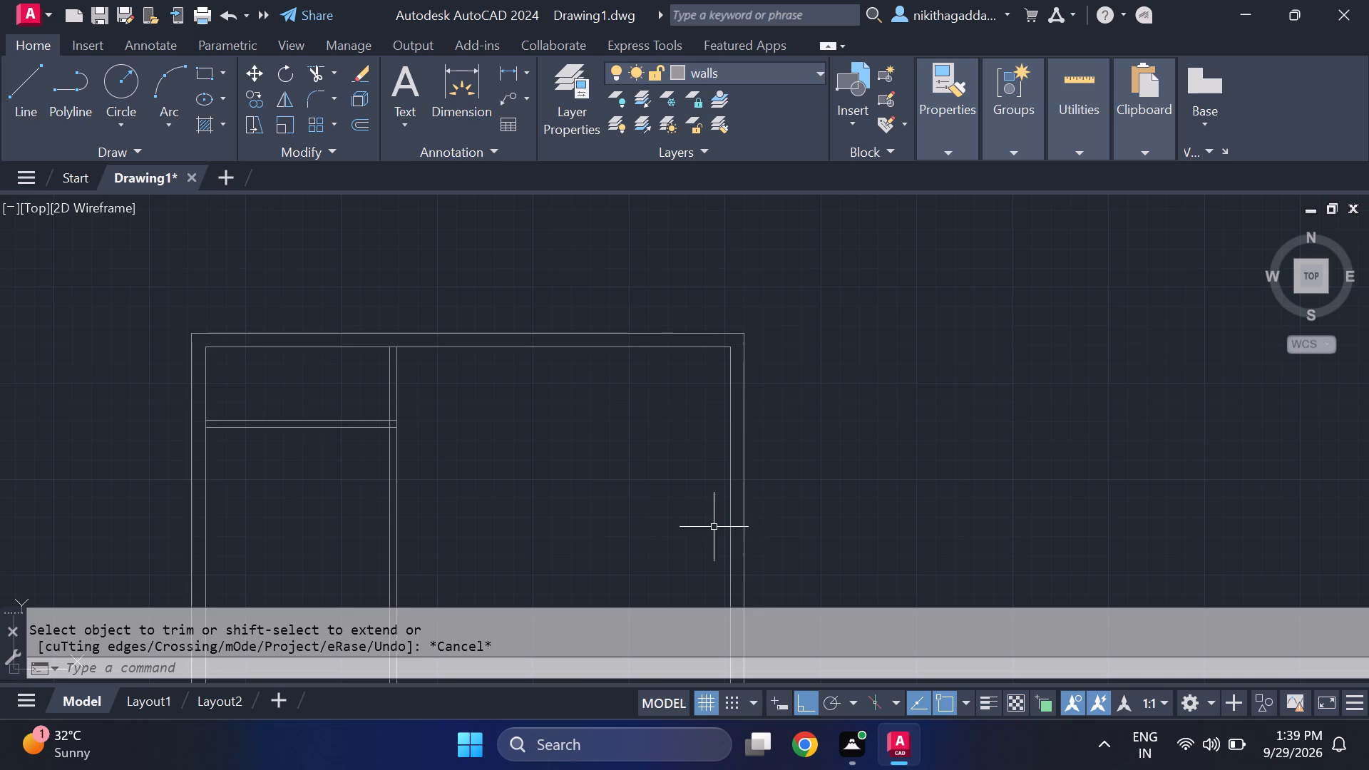
Offset the right-hand line of the vertical partition 6' to the right.
middle_drag(590, 469, 800, 439)
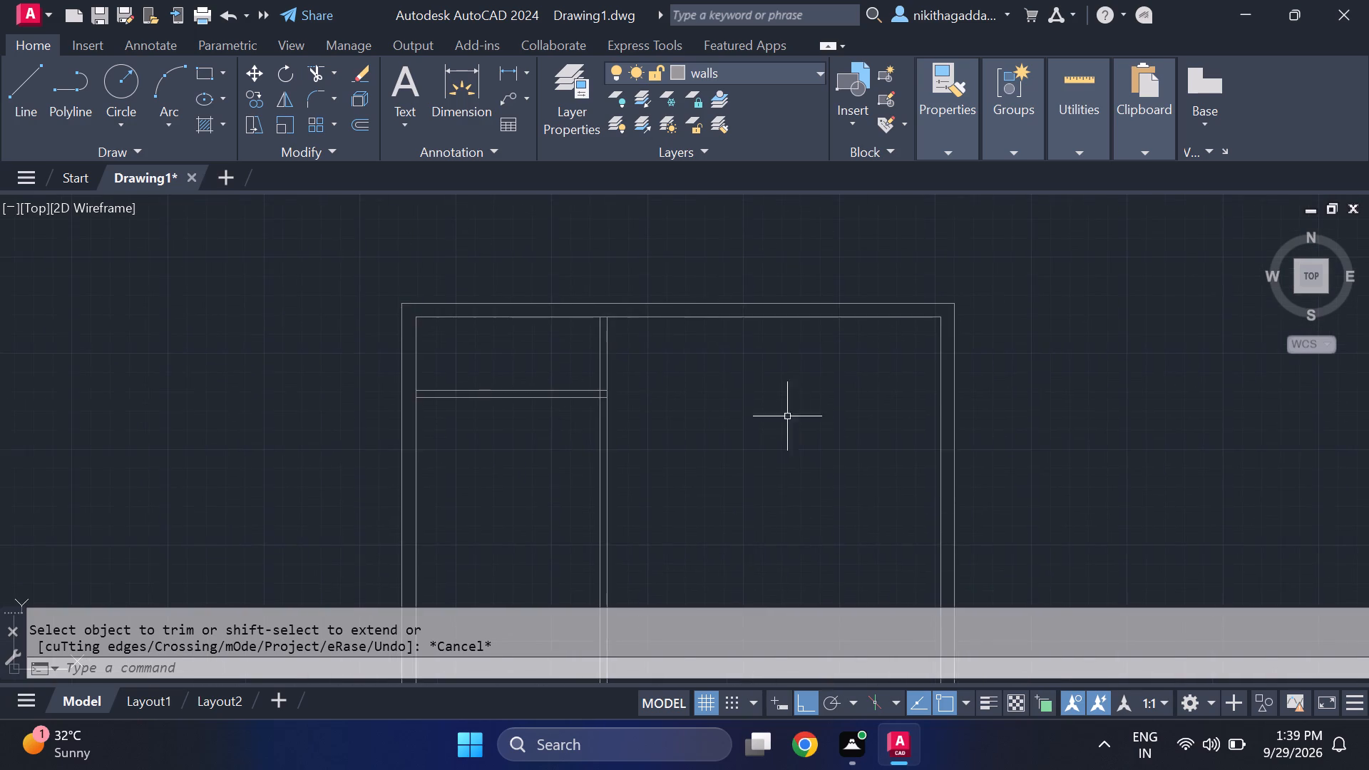
scroll(742, 385, up, 1)
scroll(710, 385, down, 1)
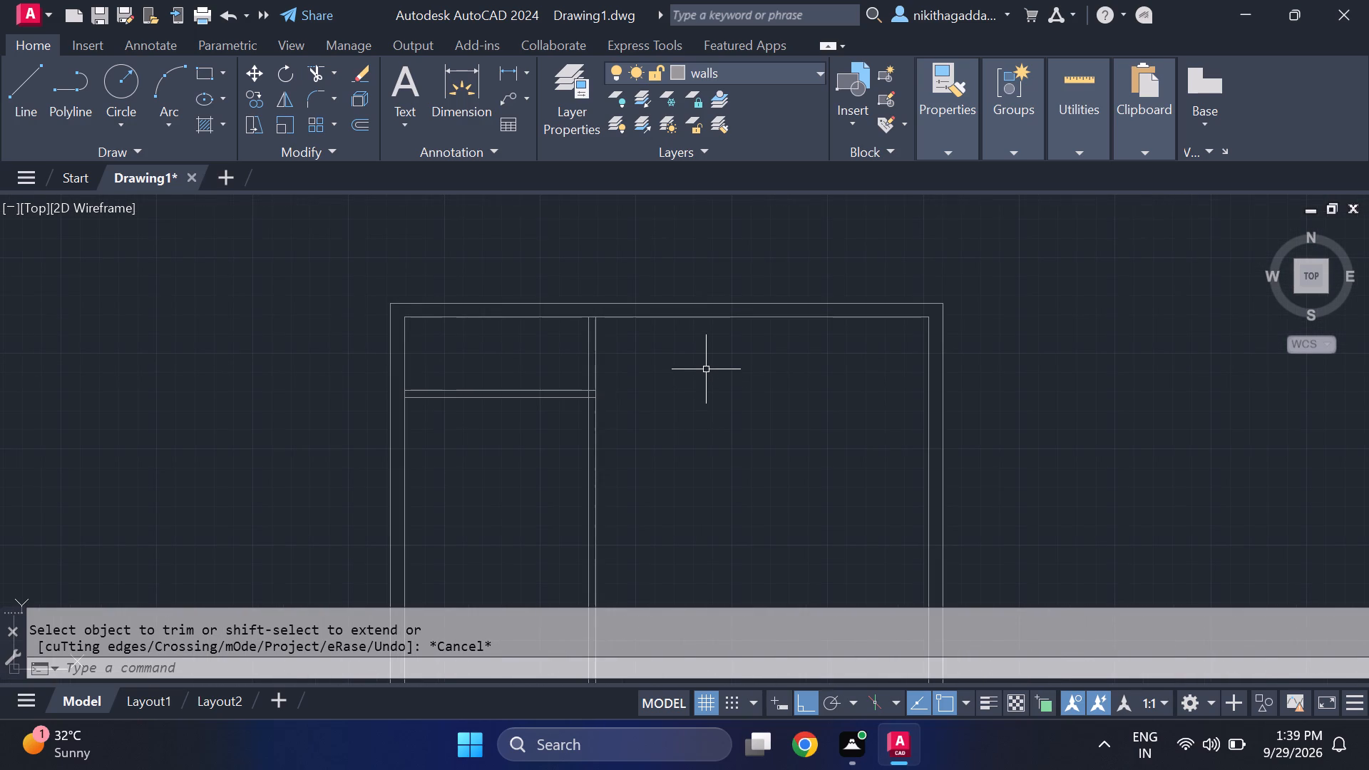
scroll(657, 390, up, 1)
scroll(657, 391, down, 1)
middle_drag(657, 391, 560, 414)
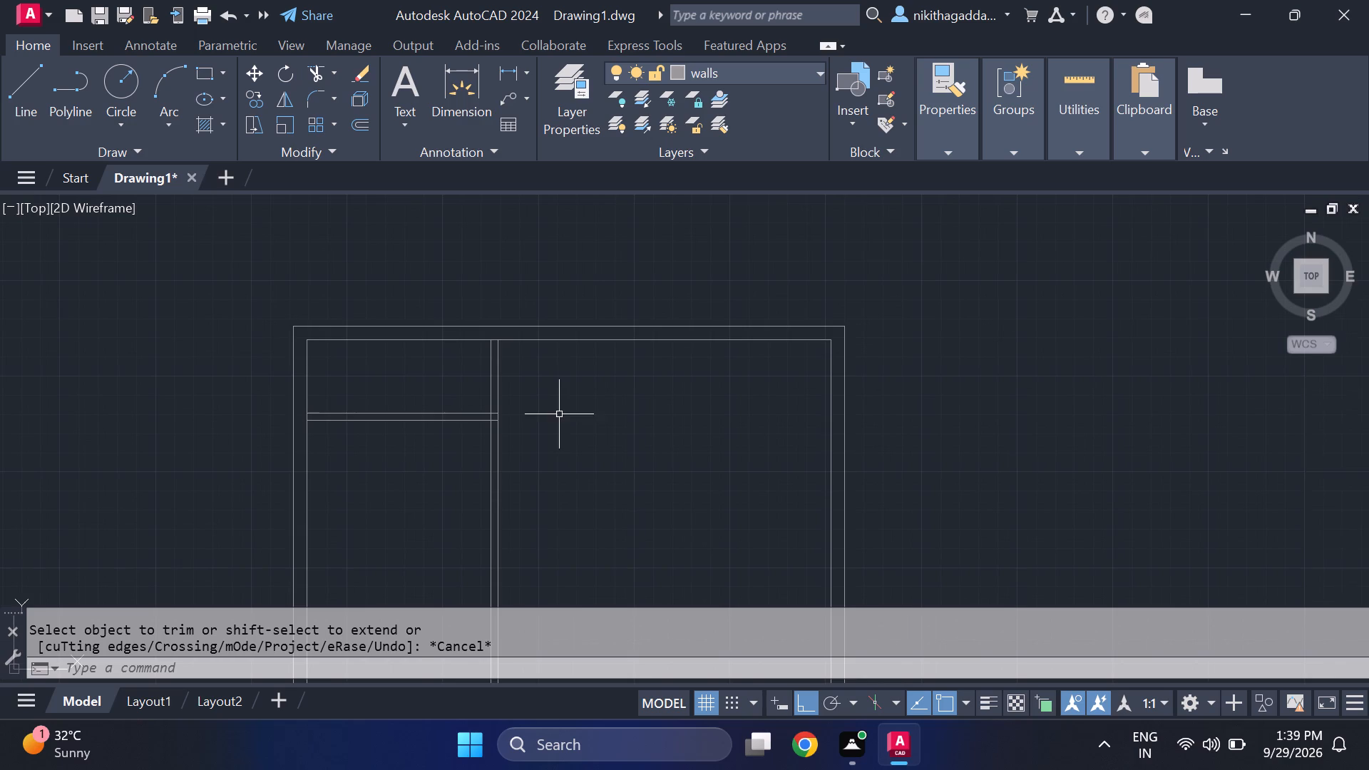
scroll(560, 414, up, 1)
middle_drag(563, 416, 595, 393)
middle_drag(602, 387, 611, 381)
text(of)
key(Return)
text(6')
key(Return)
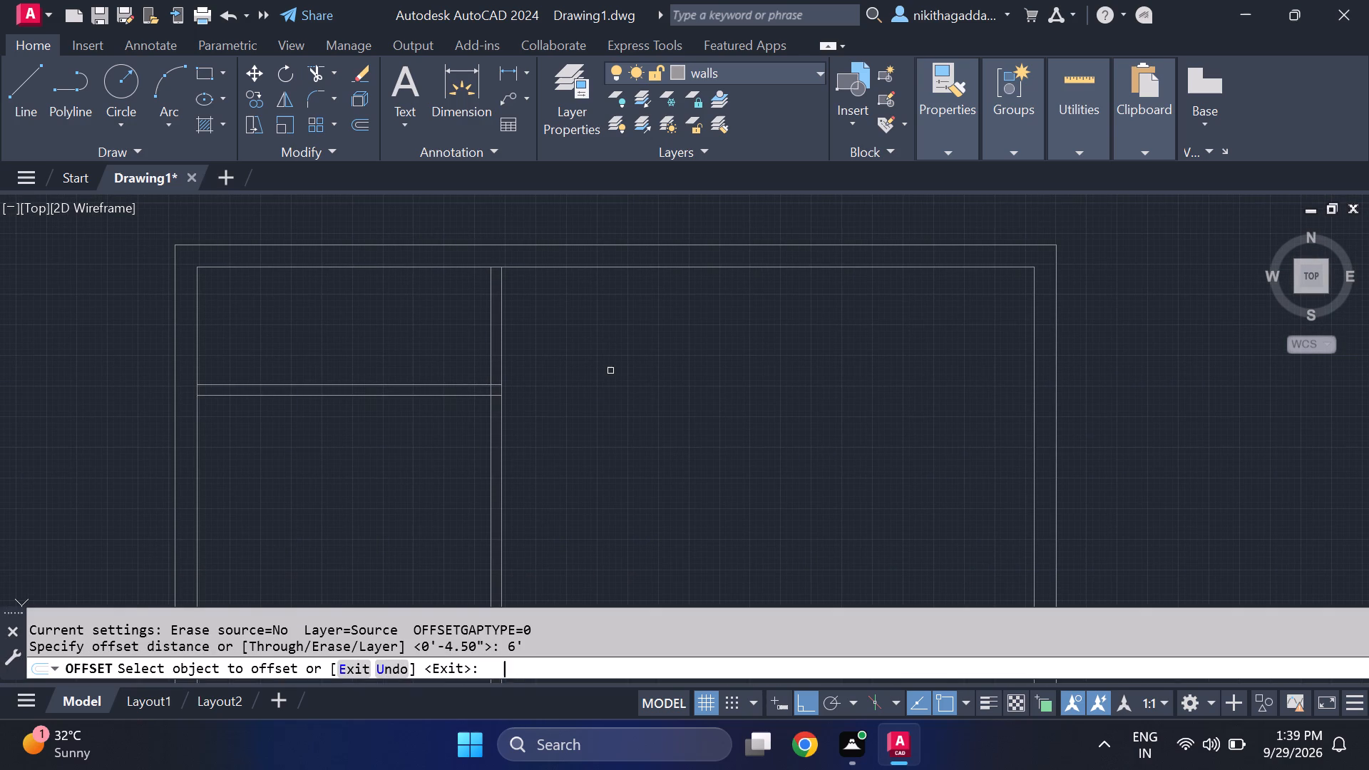
click(502, 327)
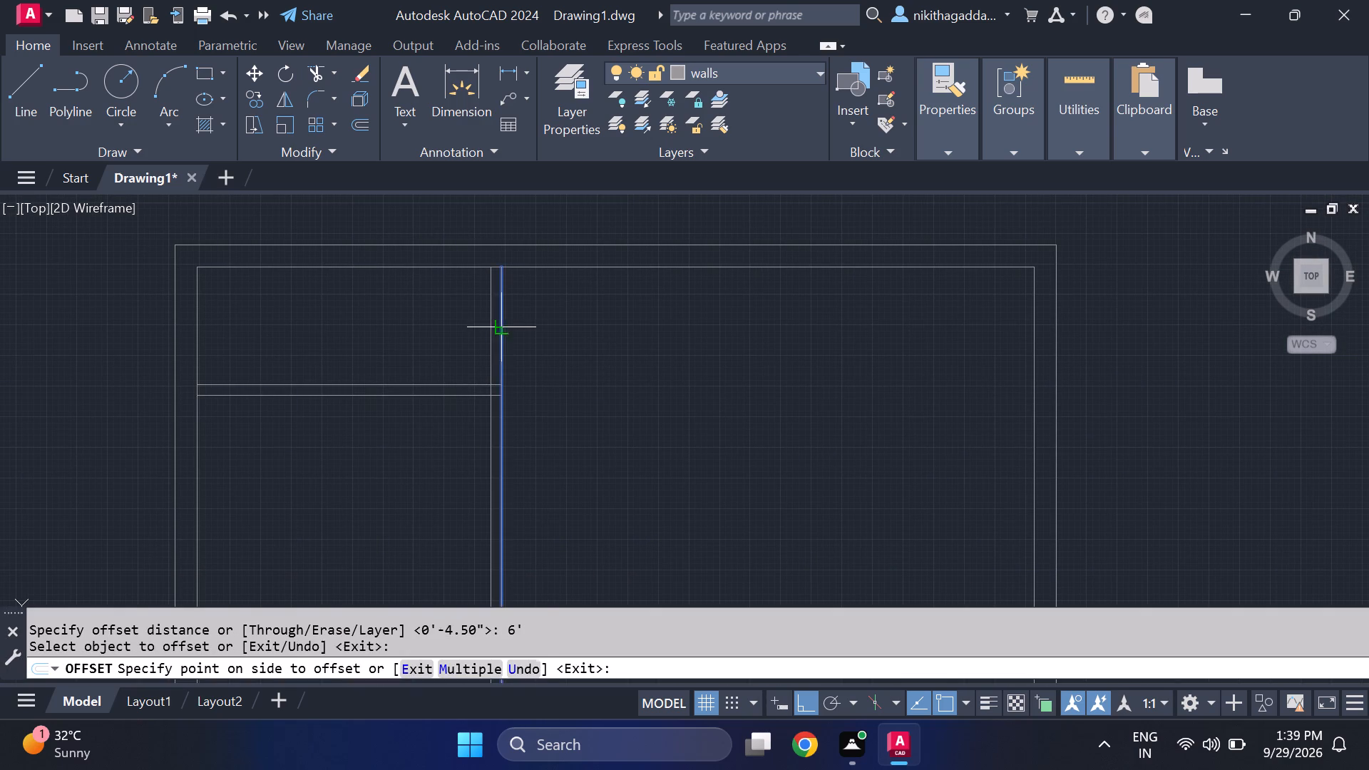
click(809, 368)
key(Escape)
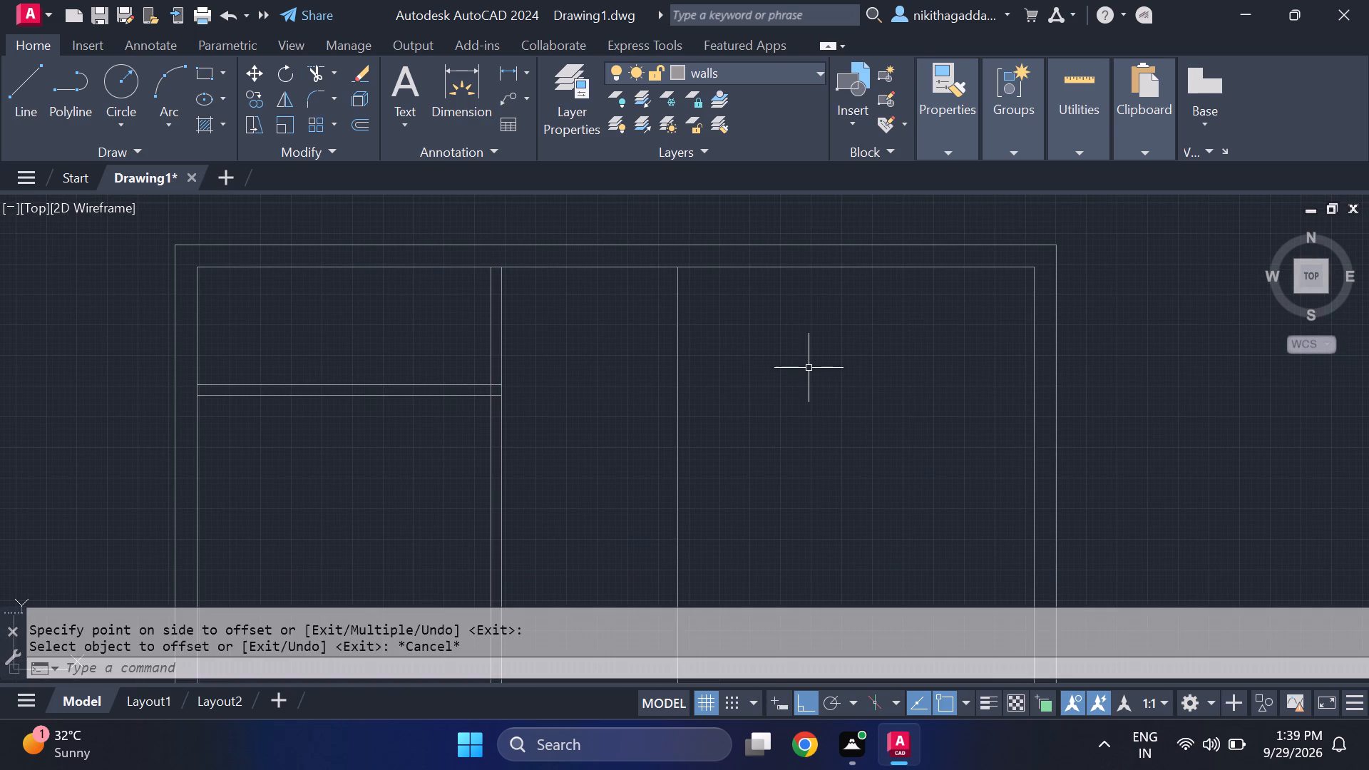
Offset the new vertical line 4.5" to its right to form the second vertical partition.
text(of)
key(Return)
text(4.5")
key(Return)
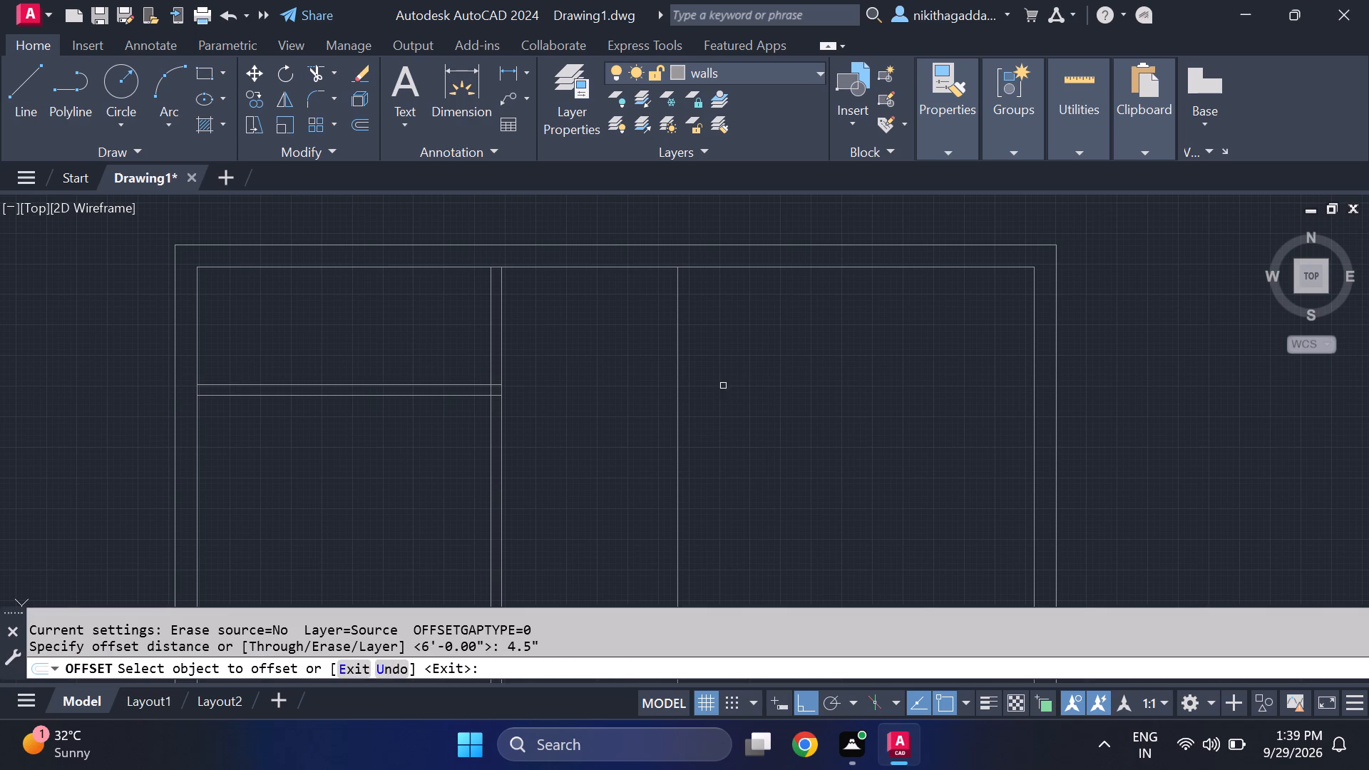
click(676, 361)
click(779, 377)
key(Escape)
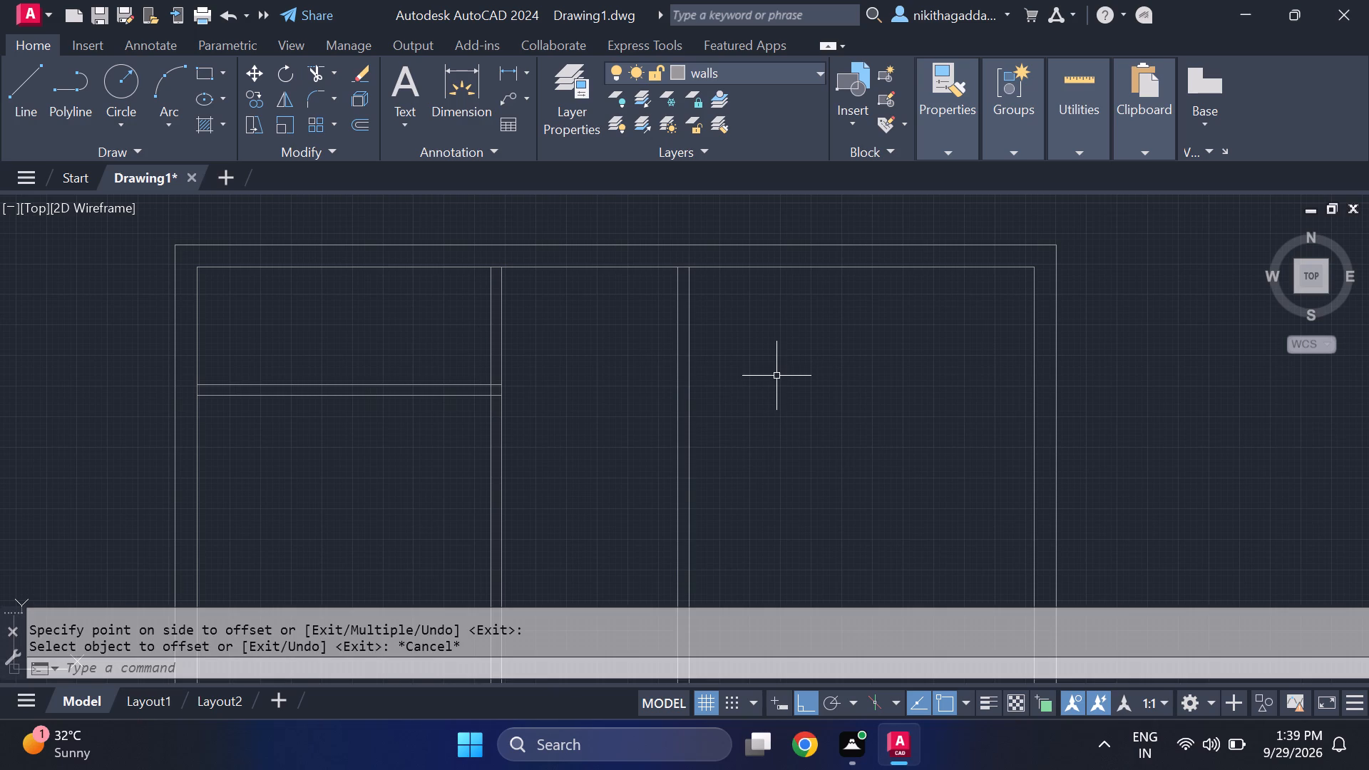
Offset the inner line of the top outer wall 7' downward to start another horizontal partition.
key(o)
key(f)
key(Return)
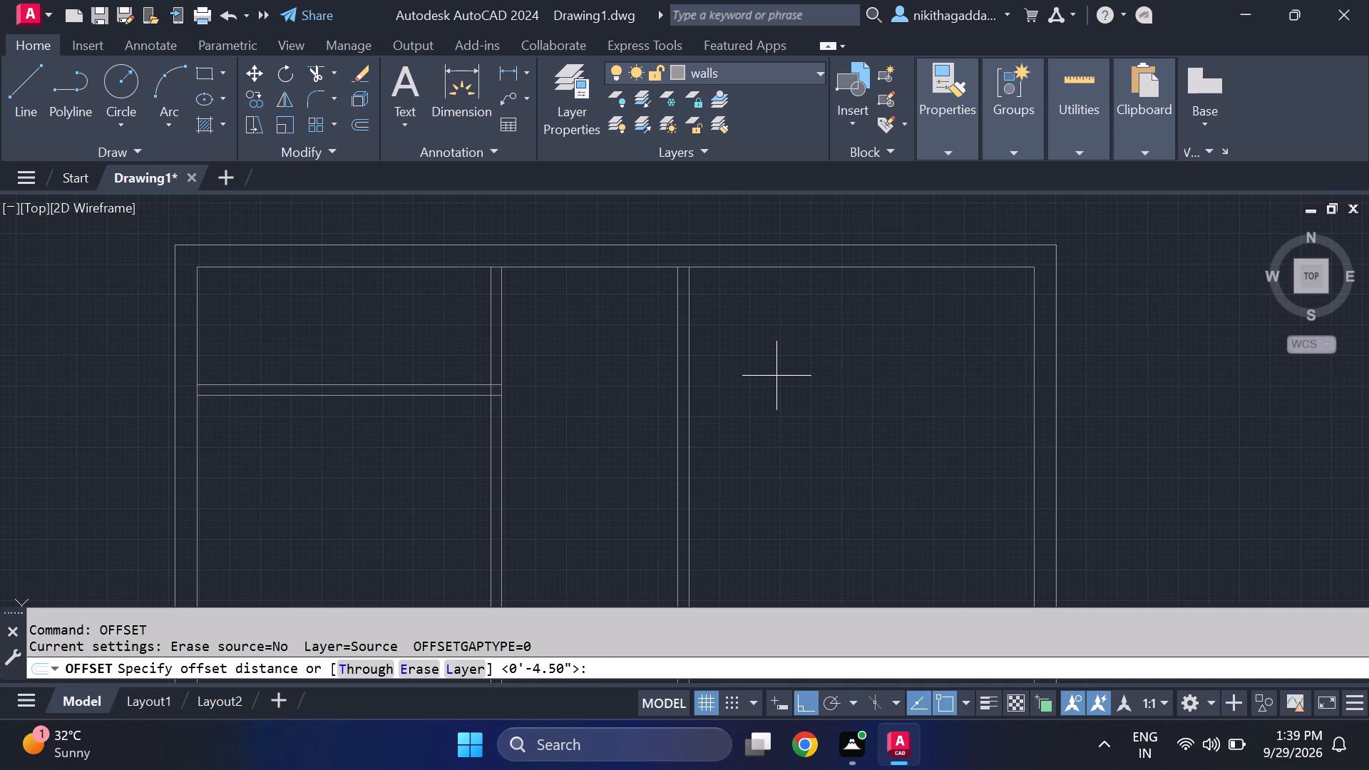
text(7')
key(Return)
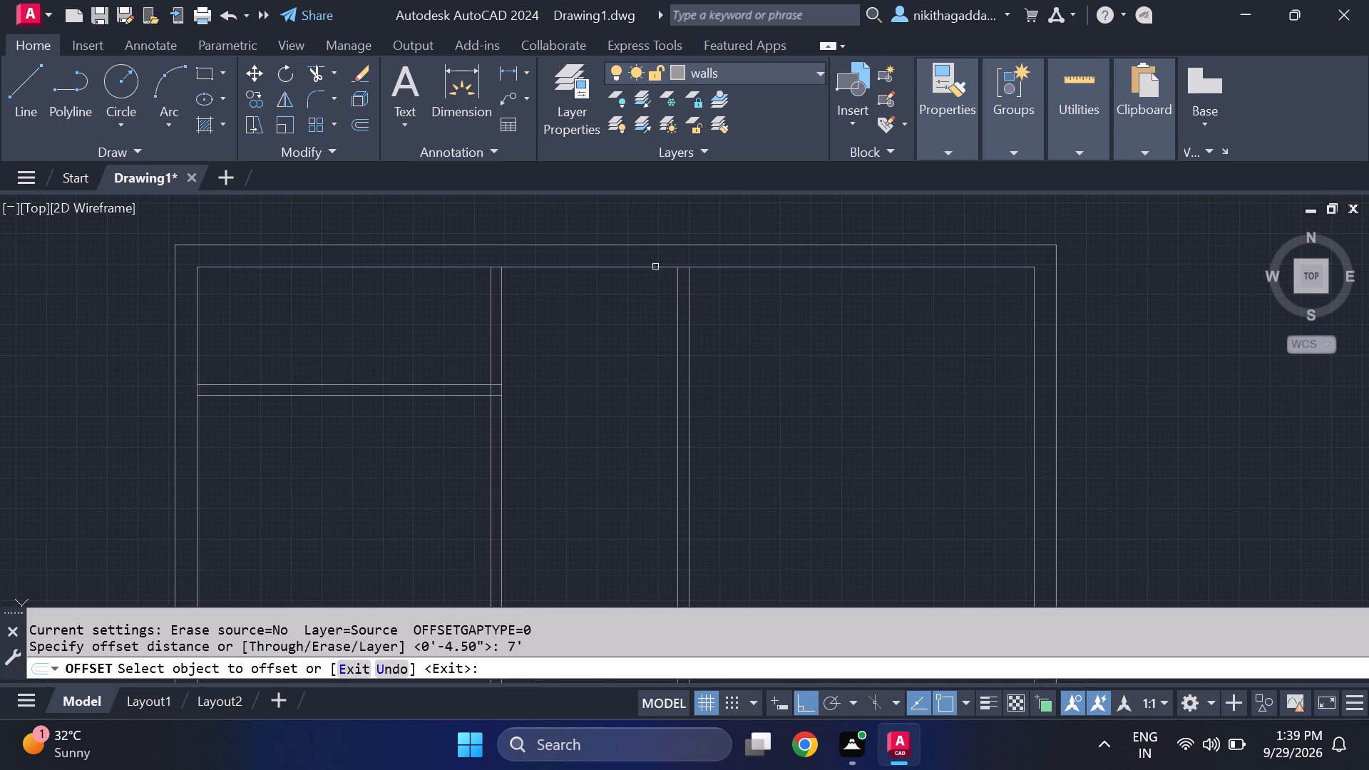
click(604, 266)
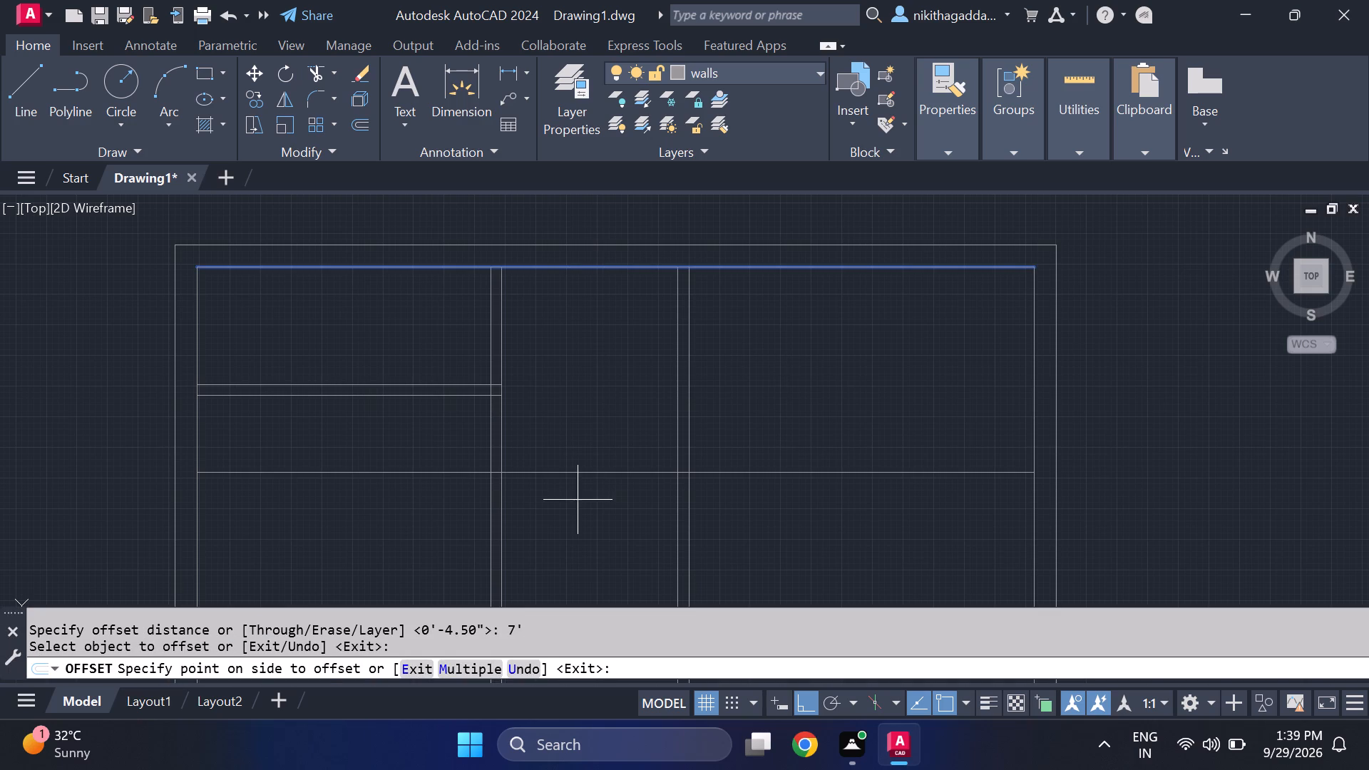
click(578, 500)
key(Escape)
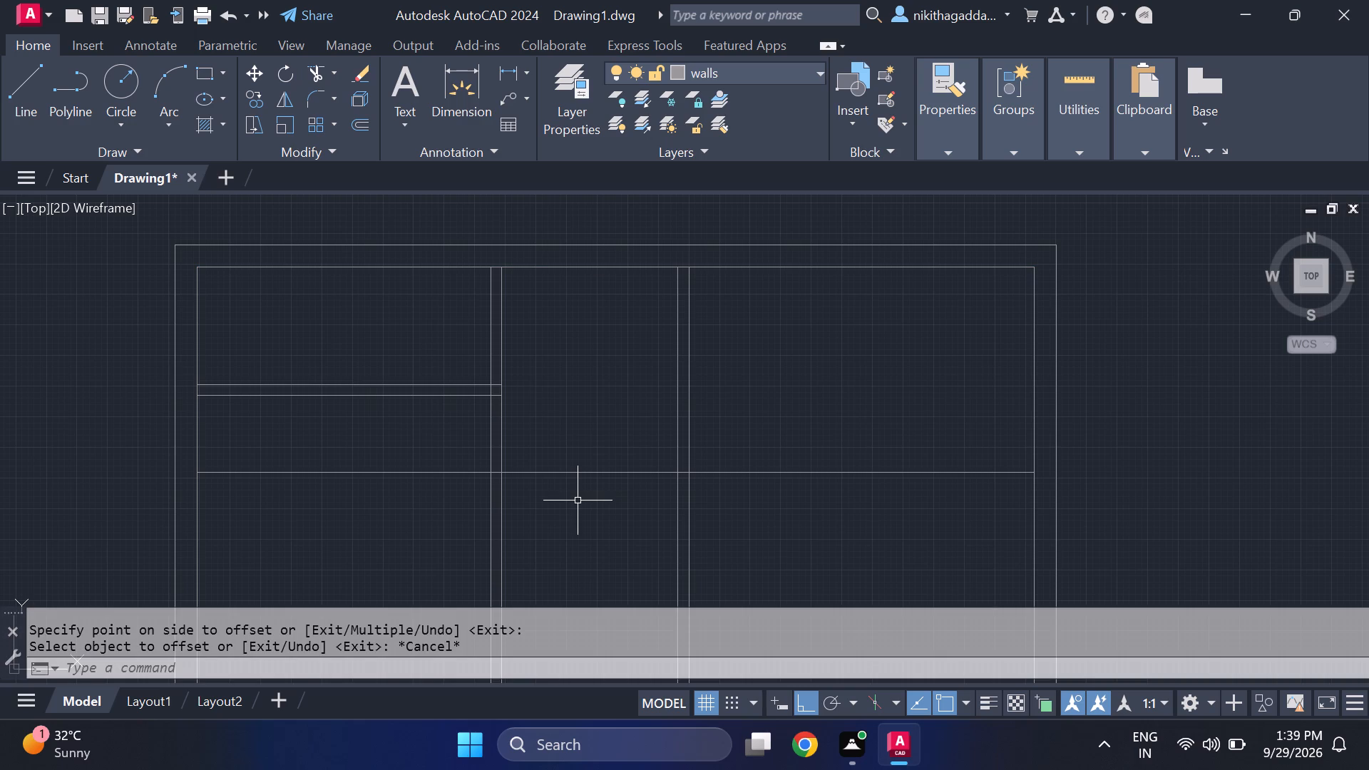
Offset the new horizontal partition line 4.5" downward to give the partition its thickness.
text(of)
key(Return)
text(4.5")
key(Return)
click(585, 471)
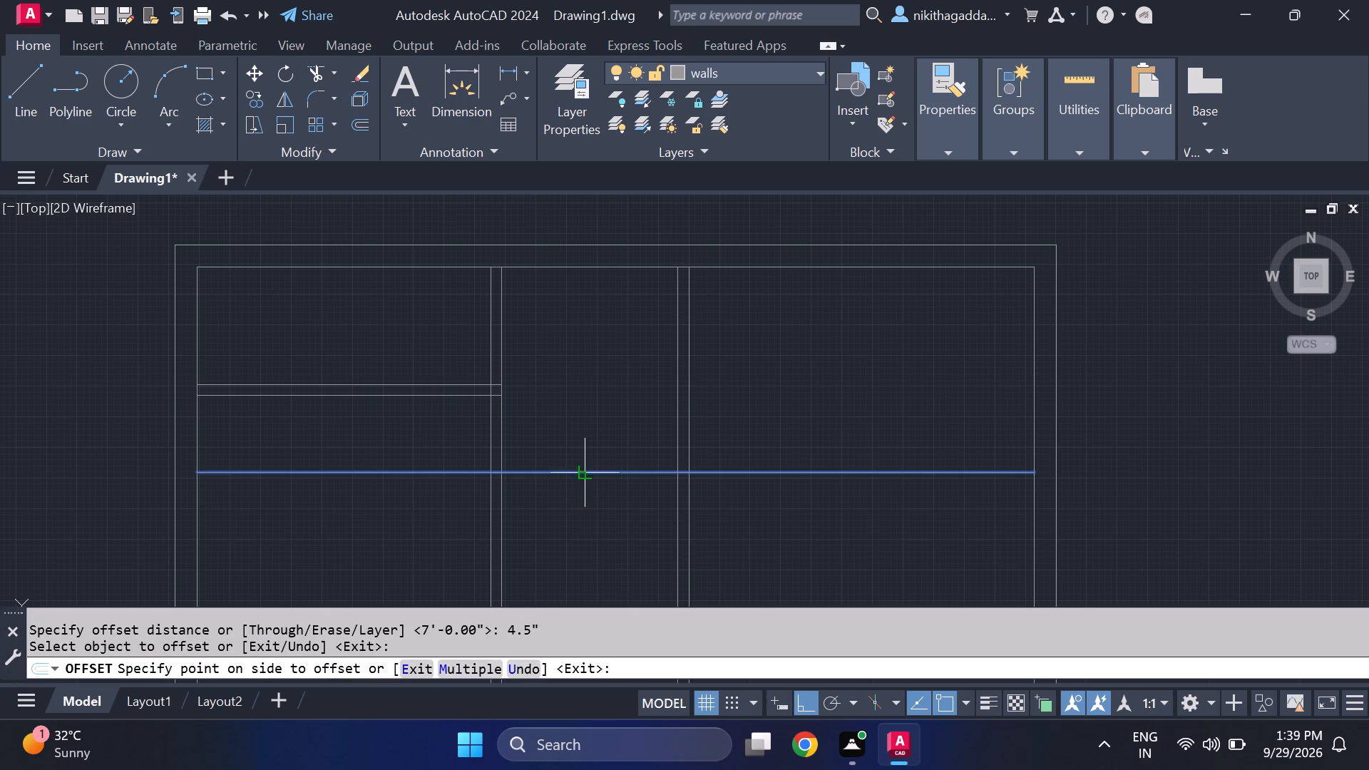
click(587, 560)
key(Escape)
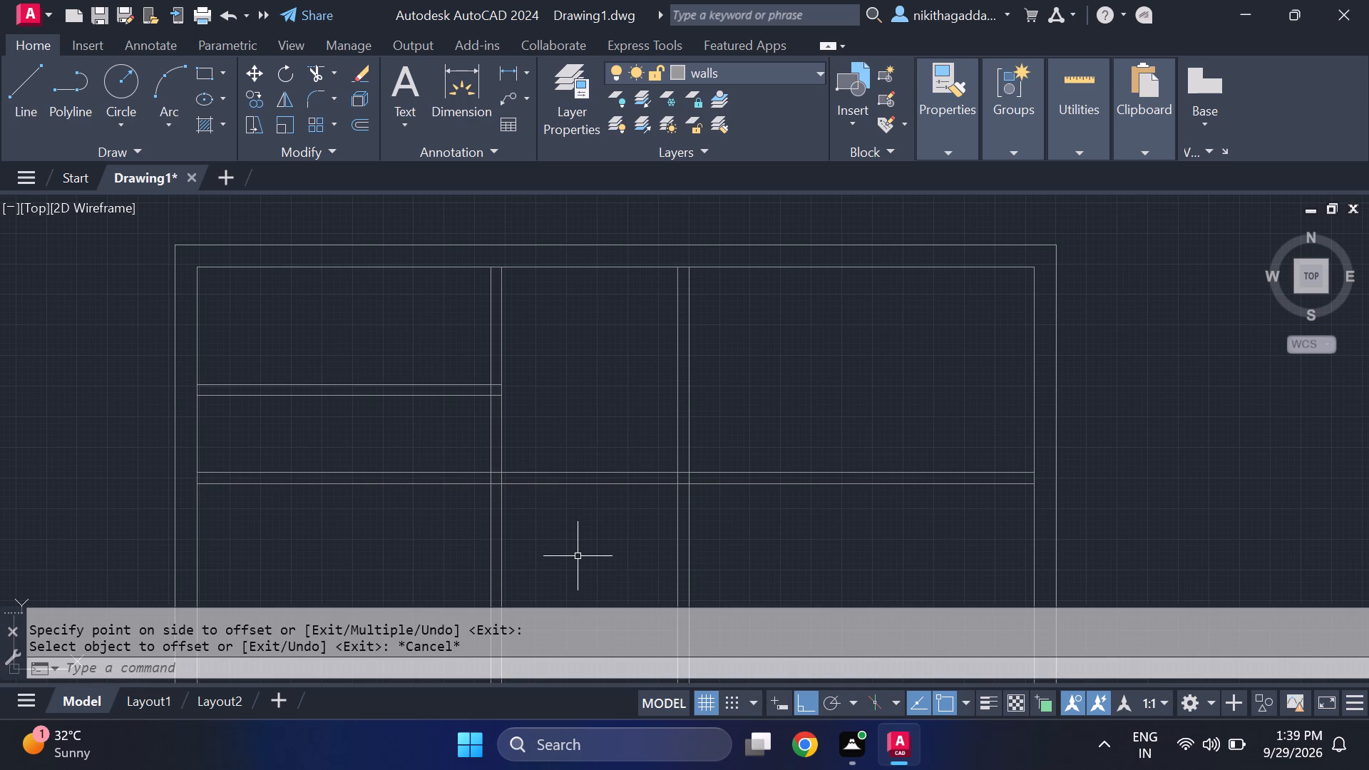
Trim both new horizontal partition lines outside the two vertical partitions, leaving only the stretch between them.
scroll(609, 530, down, 2)
text(tr)
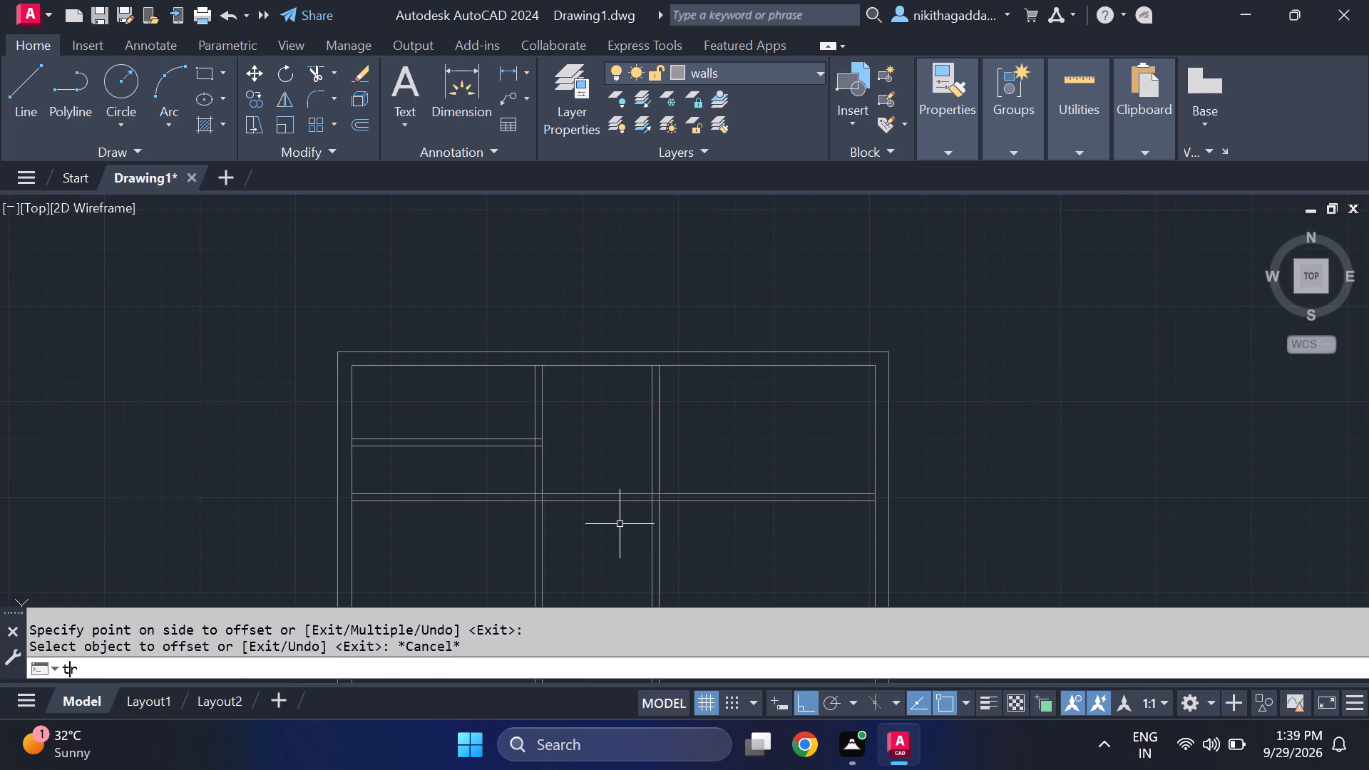
key(Return)
drag(478, 488, 463, 544)
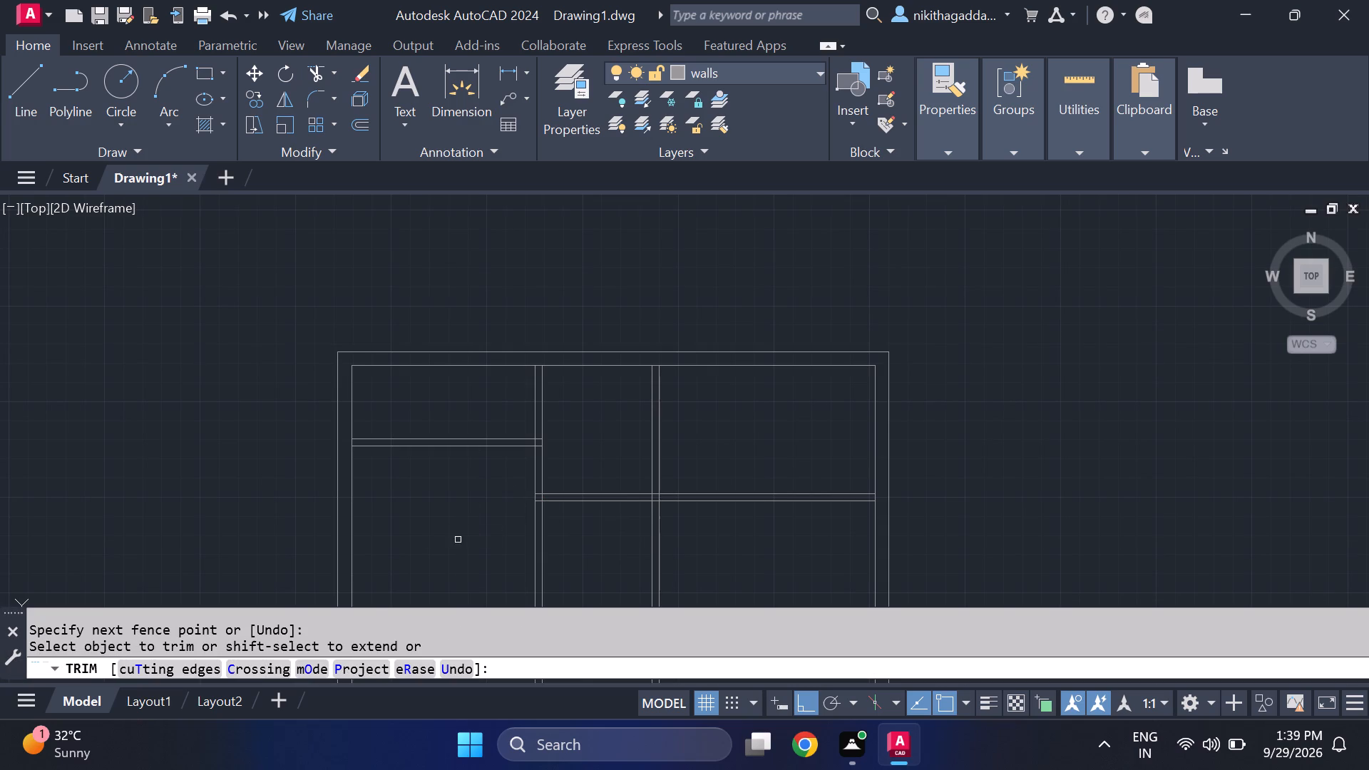
scroll(430, 523, down, 1)
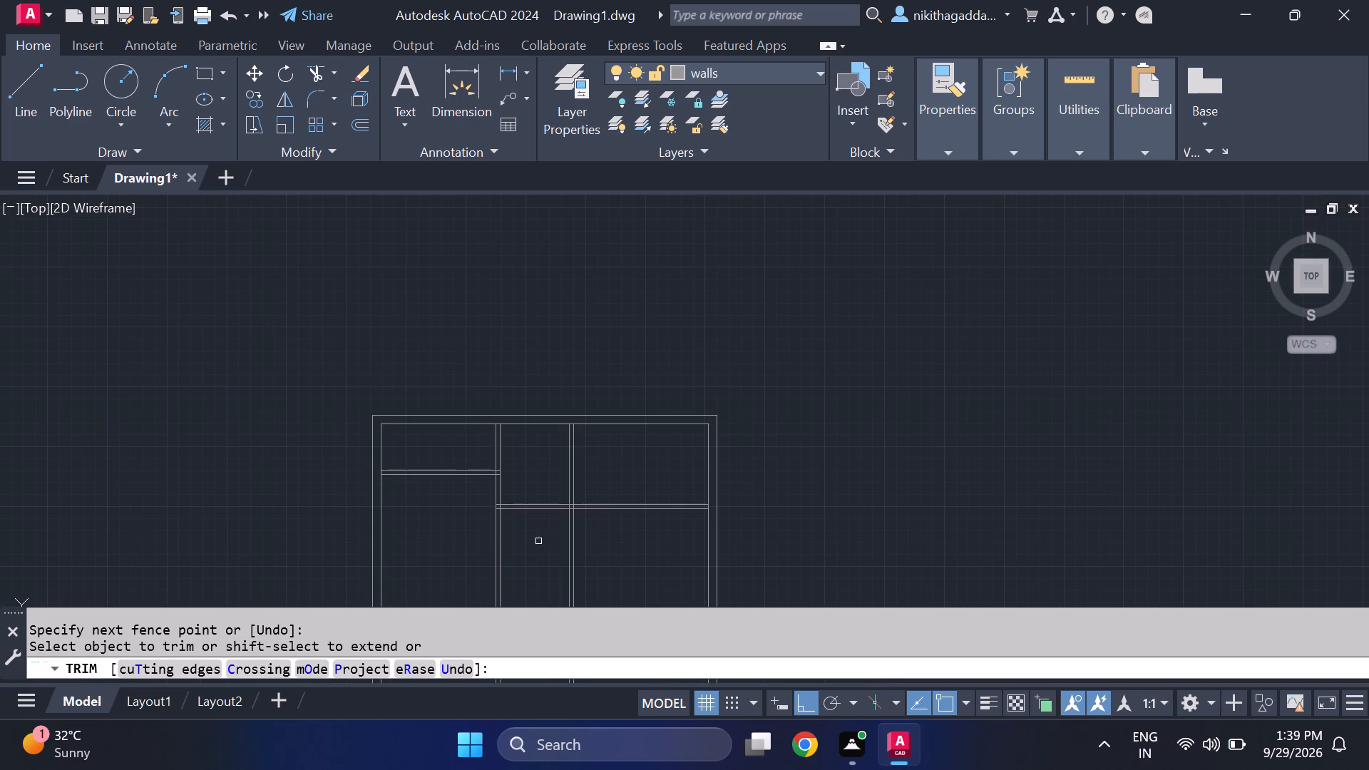
drag(660, 484, 664, 543)
scroll(610, 508, up, 2)
scroll(501, 499, up, 1)
scroll(518, 510, down, 3)
middle_drag(549, 528, 528, 495)
key(Escape)
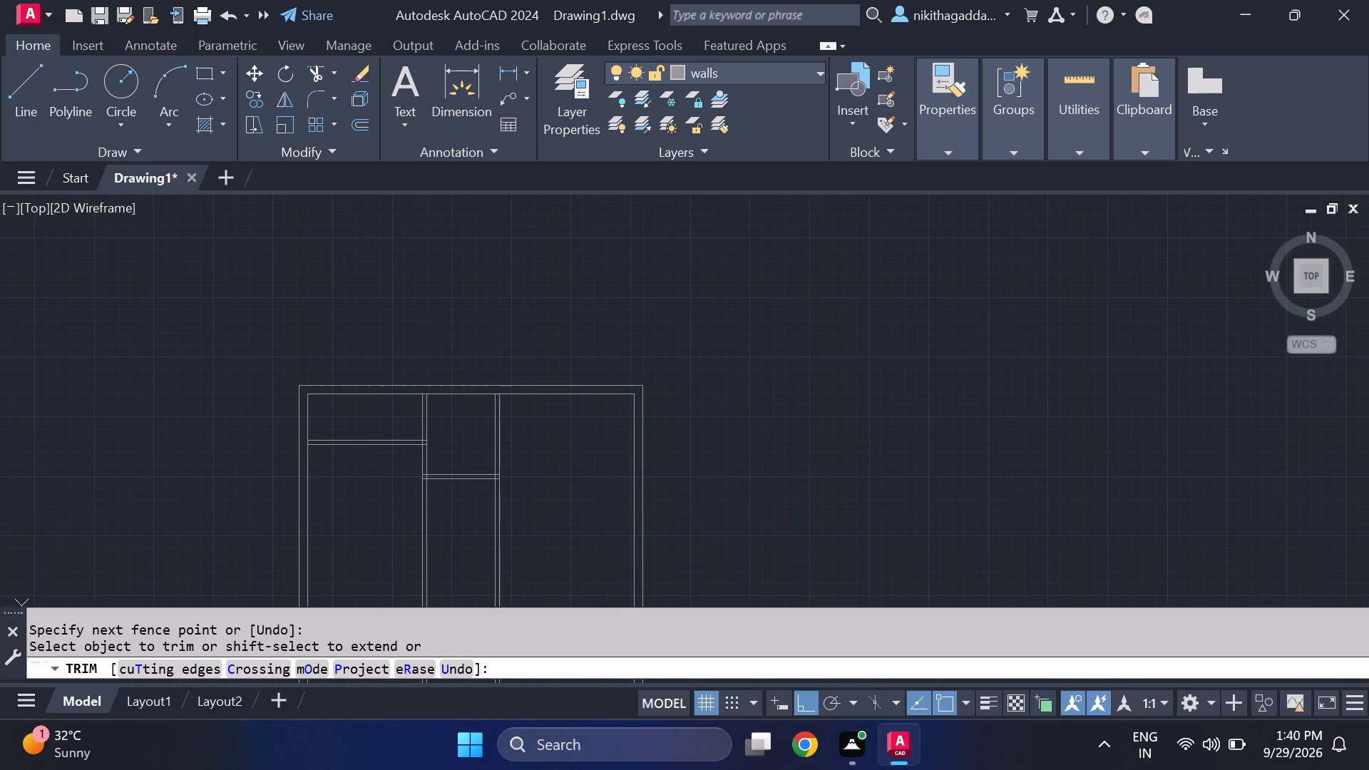
Offset the lower line of the short partition between the two vertical partitions 5' downward.
text(of)
key(Return)
text(5')
key(Return)
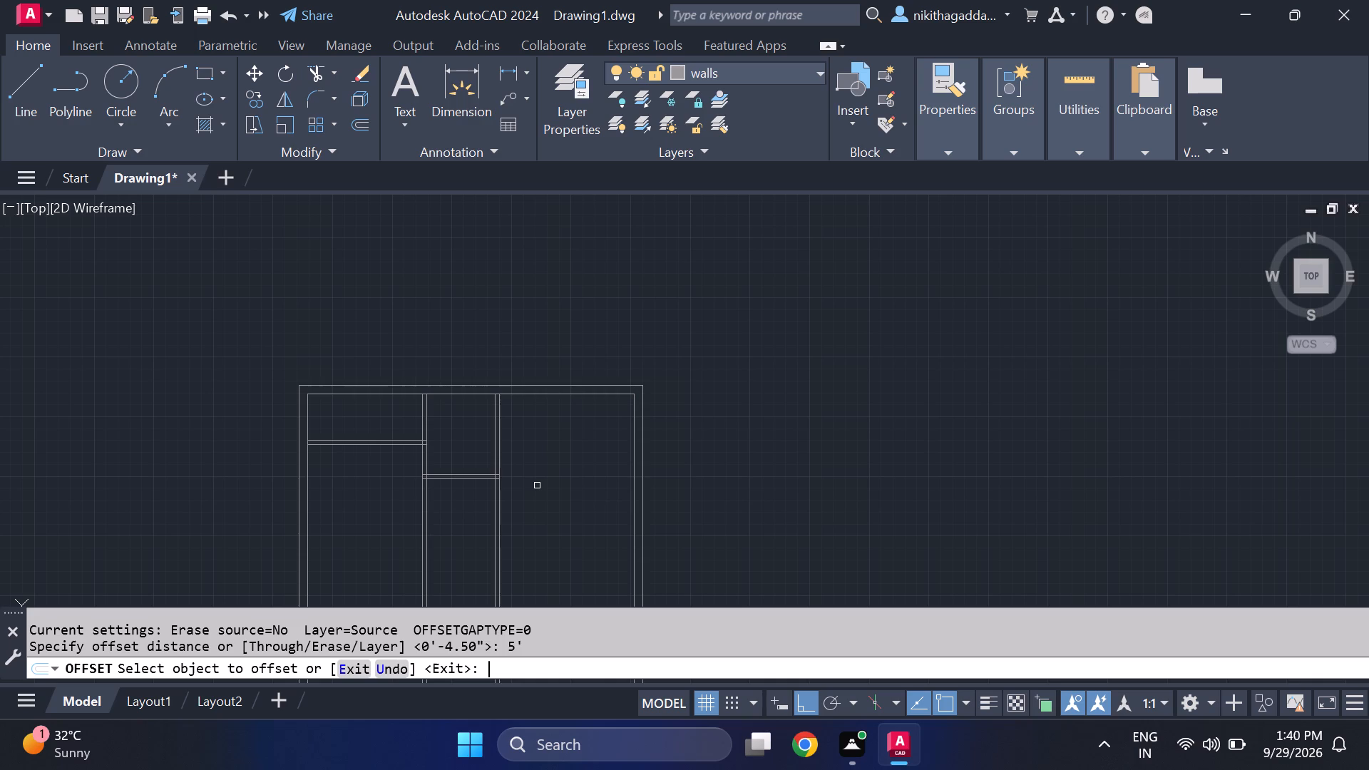
scroll(454, 491, up, 2)
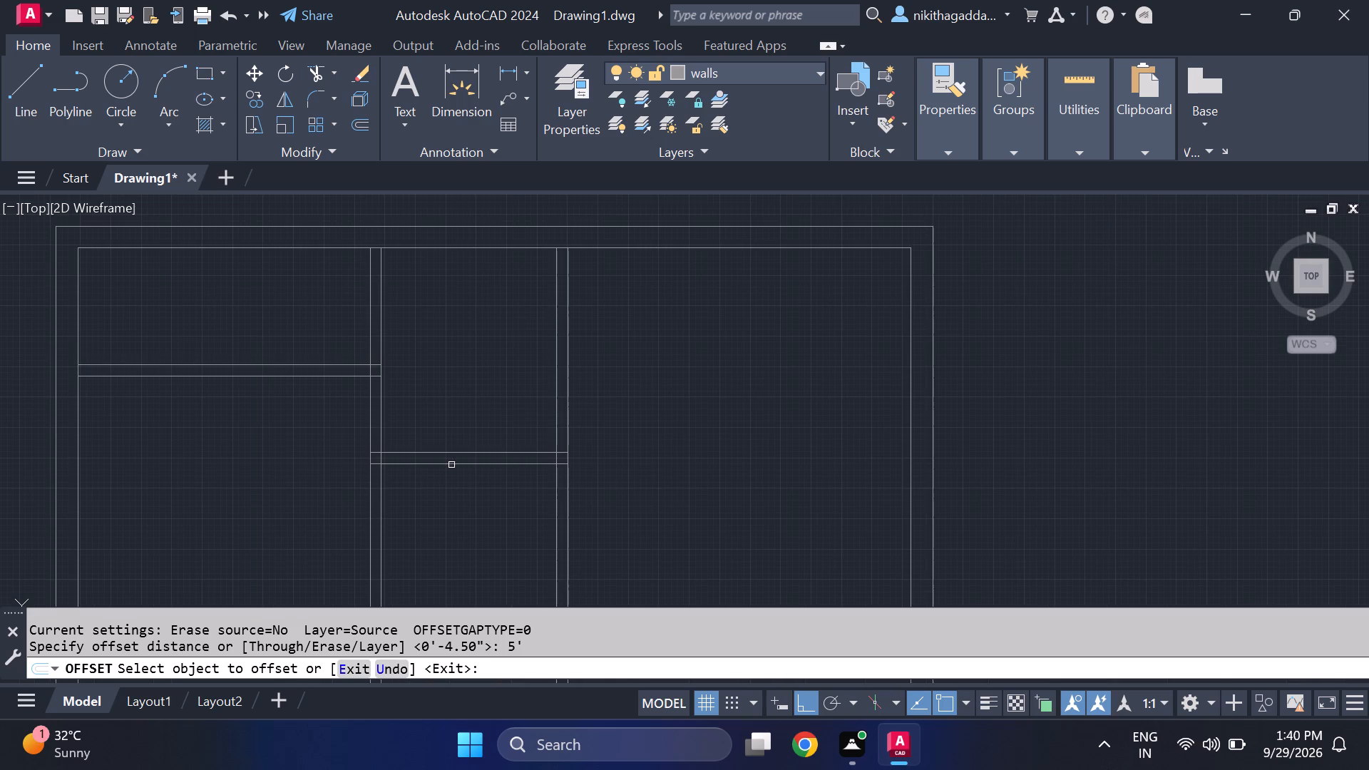
click(451, 465)
scroll(462, 558, down, 3)
middle_drag(459, 565, 444, 494)
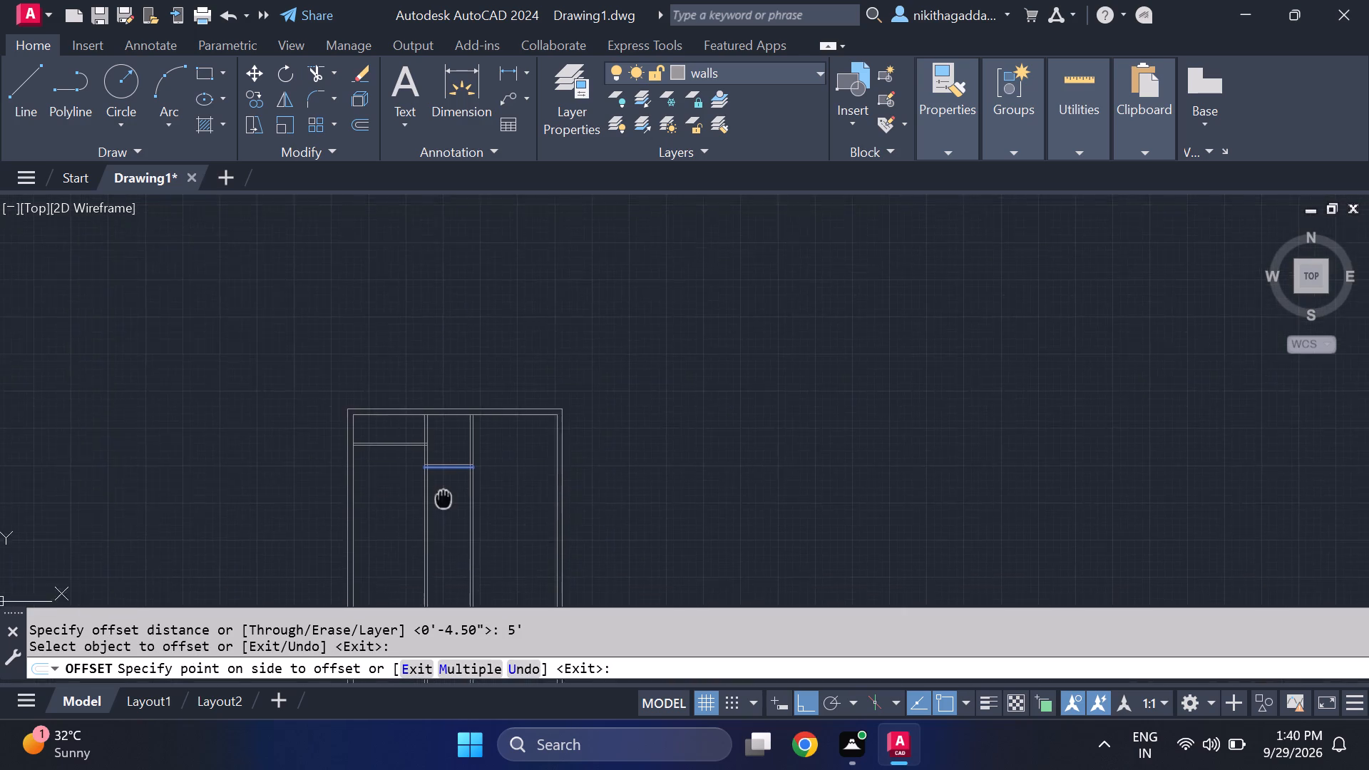
middle_drag(444, 494, 446, 485)
scroll(449, 482, up, 2)
click(450, 490)
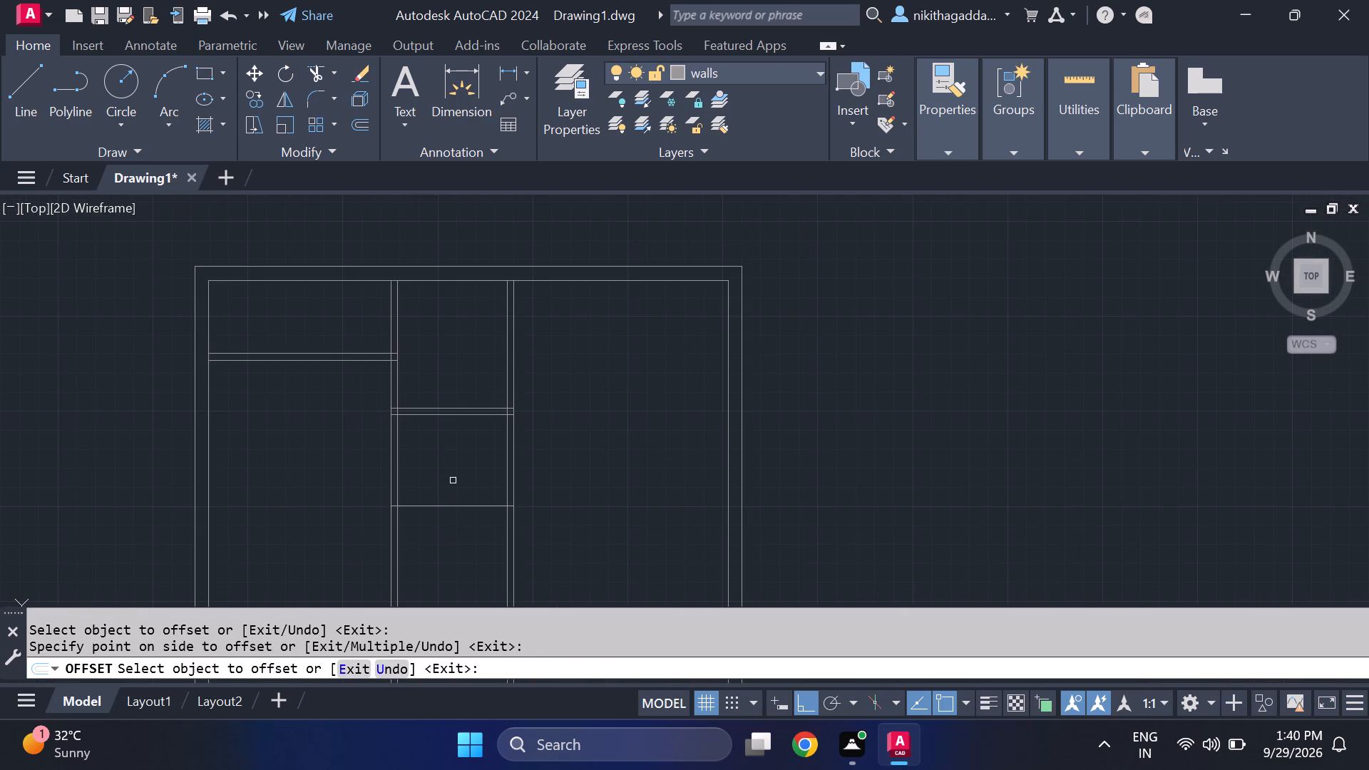
key(Escape)
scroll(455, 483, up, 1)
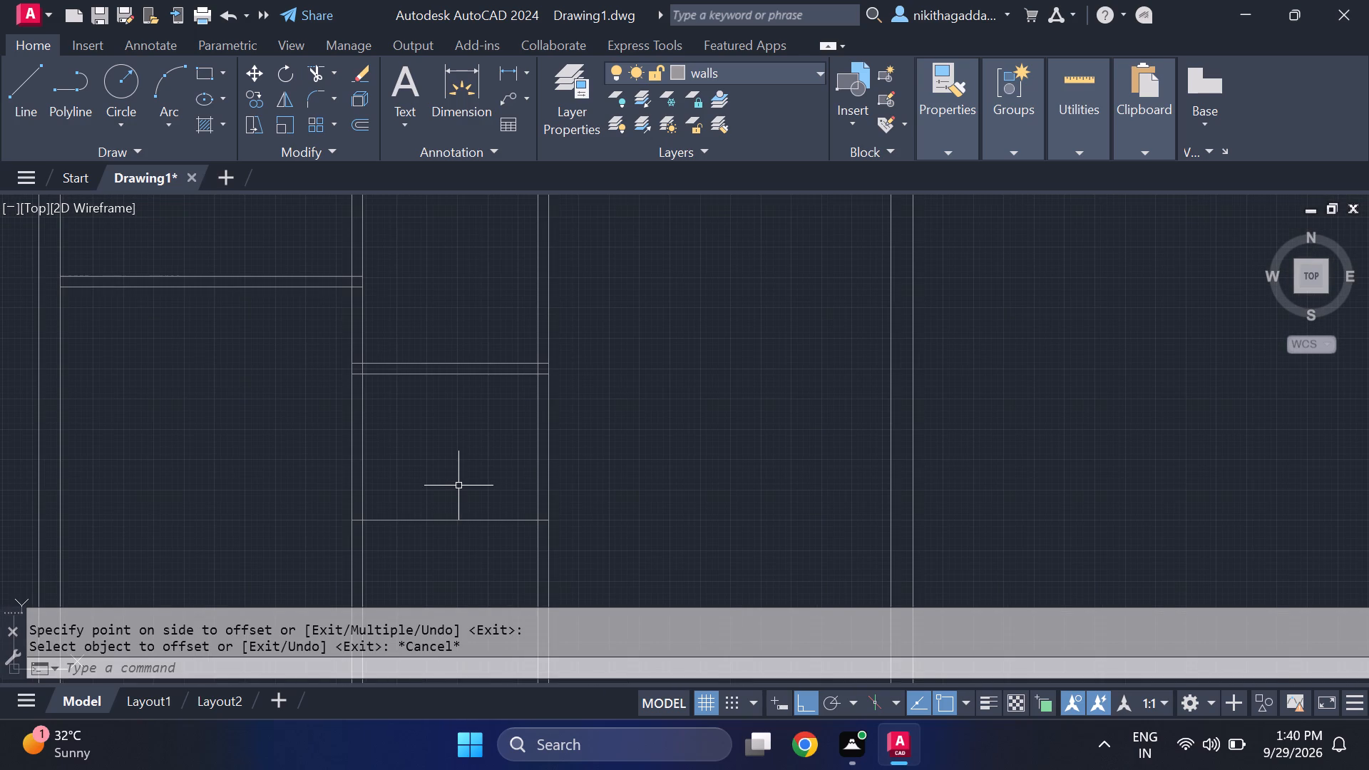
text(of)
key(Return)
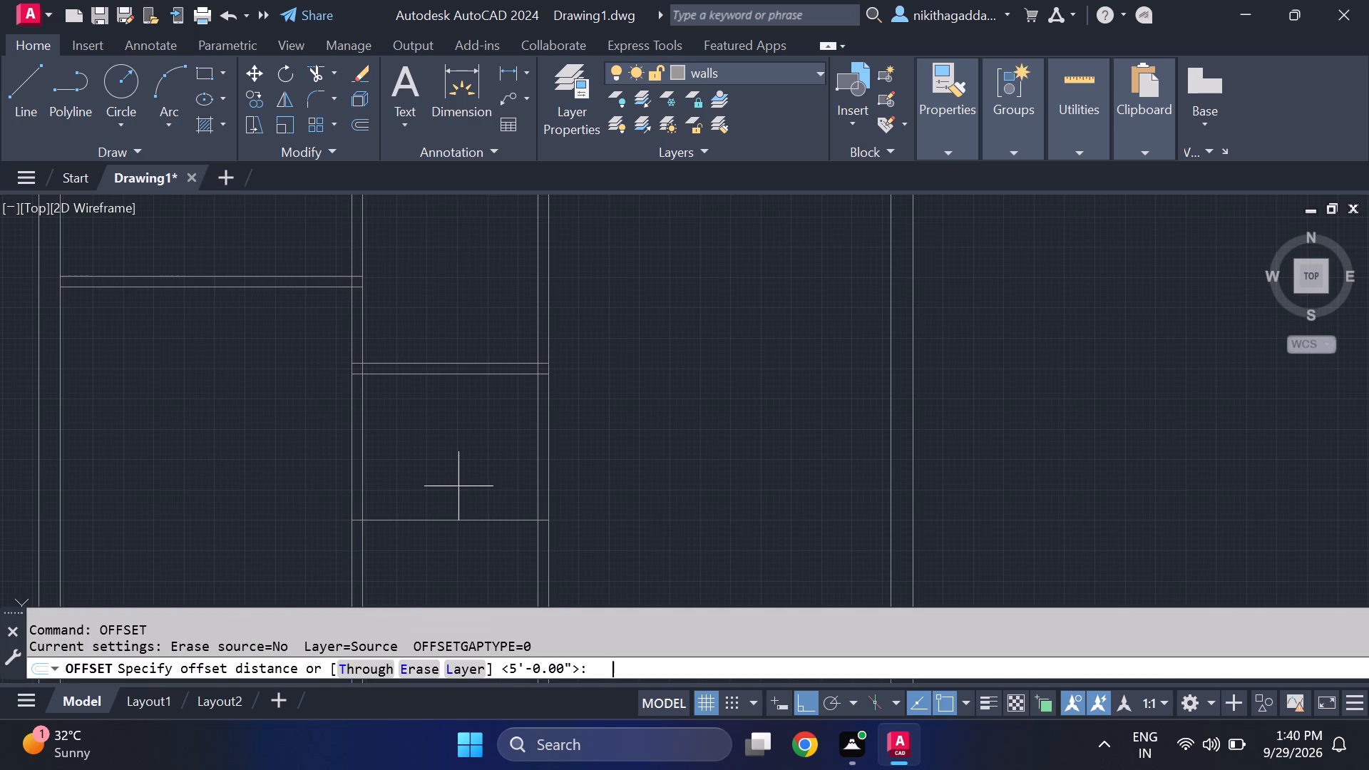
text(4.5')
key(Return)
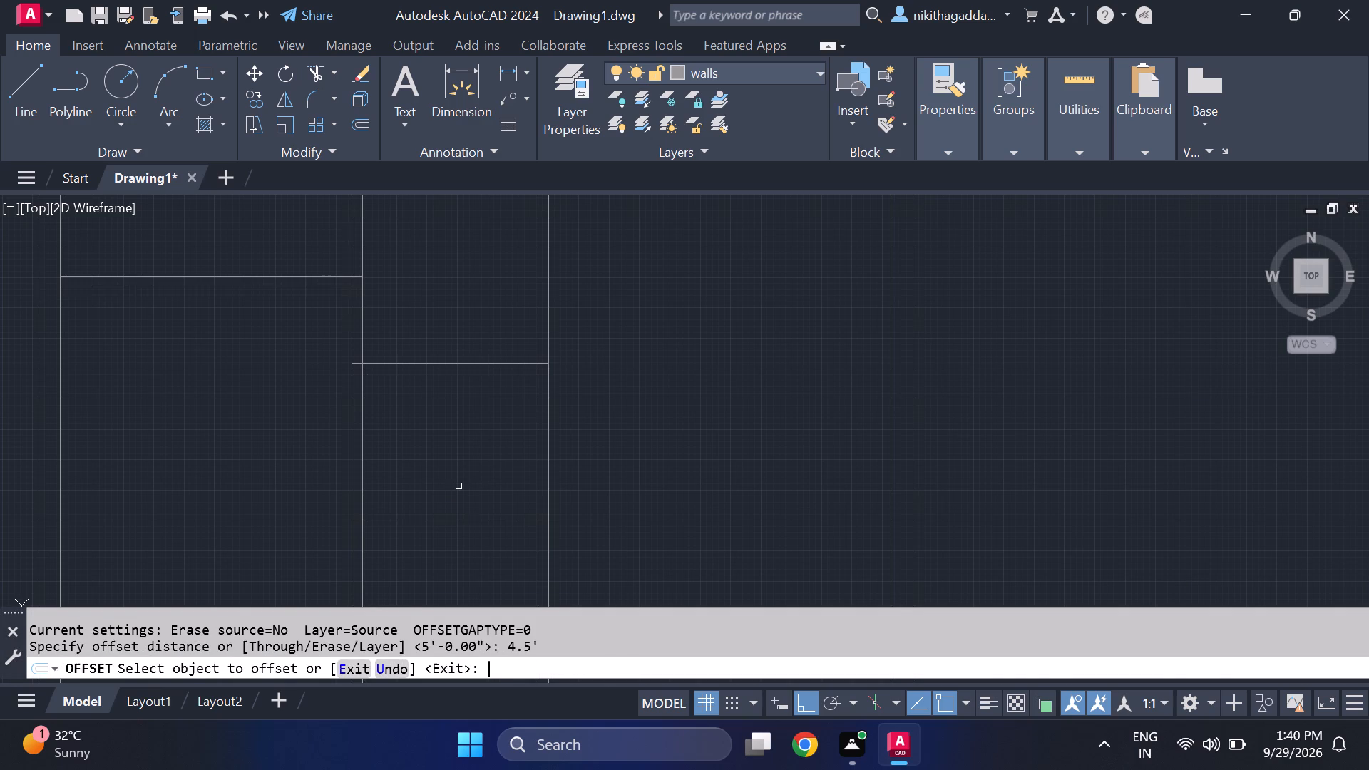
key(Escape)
Offset the new short horizontal line 4.5" downward to form the second partition between the vertical partitions.
text(of)
key(Return)
text(4.5")
key(Return)
click(462, 523)
click(462, 553)
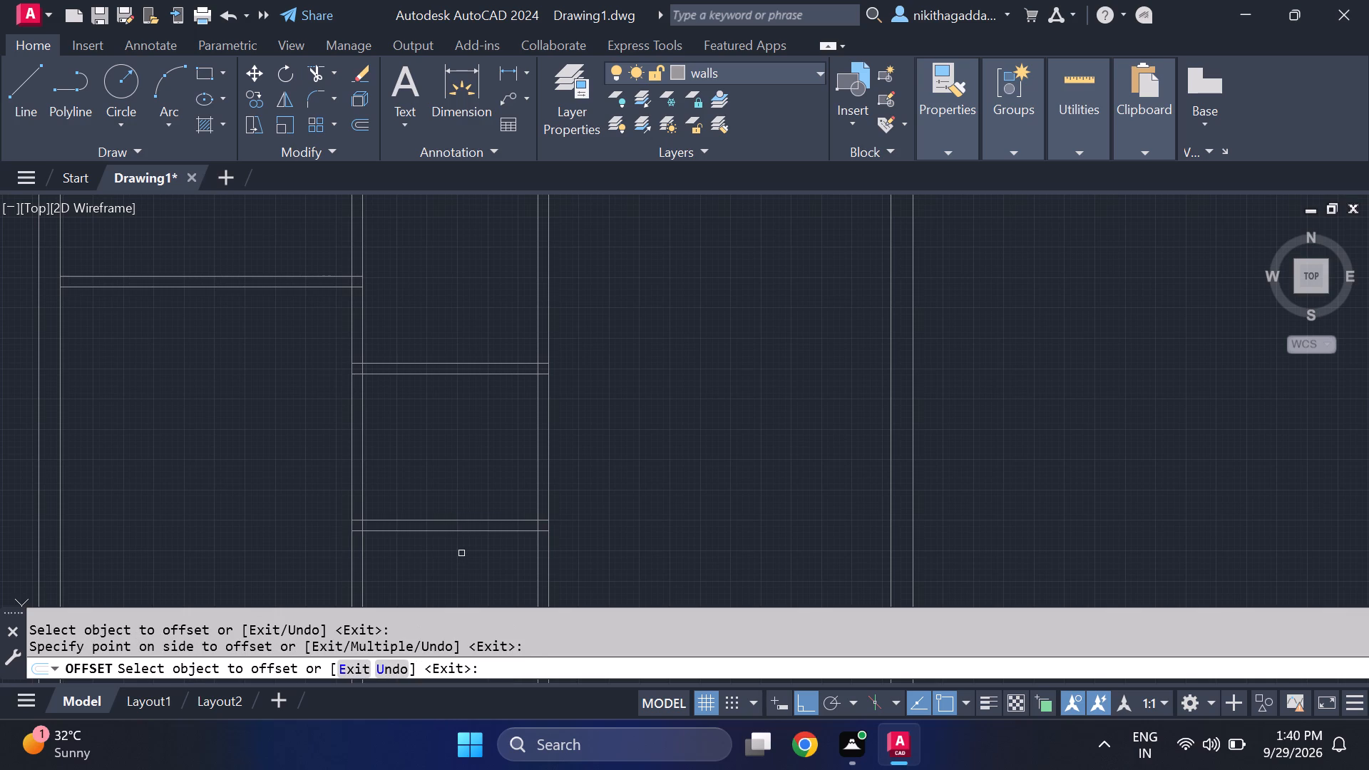
key(Escape)
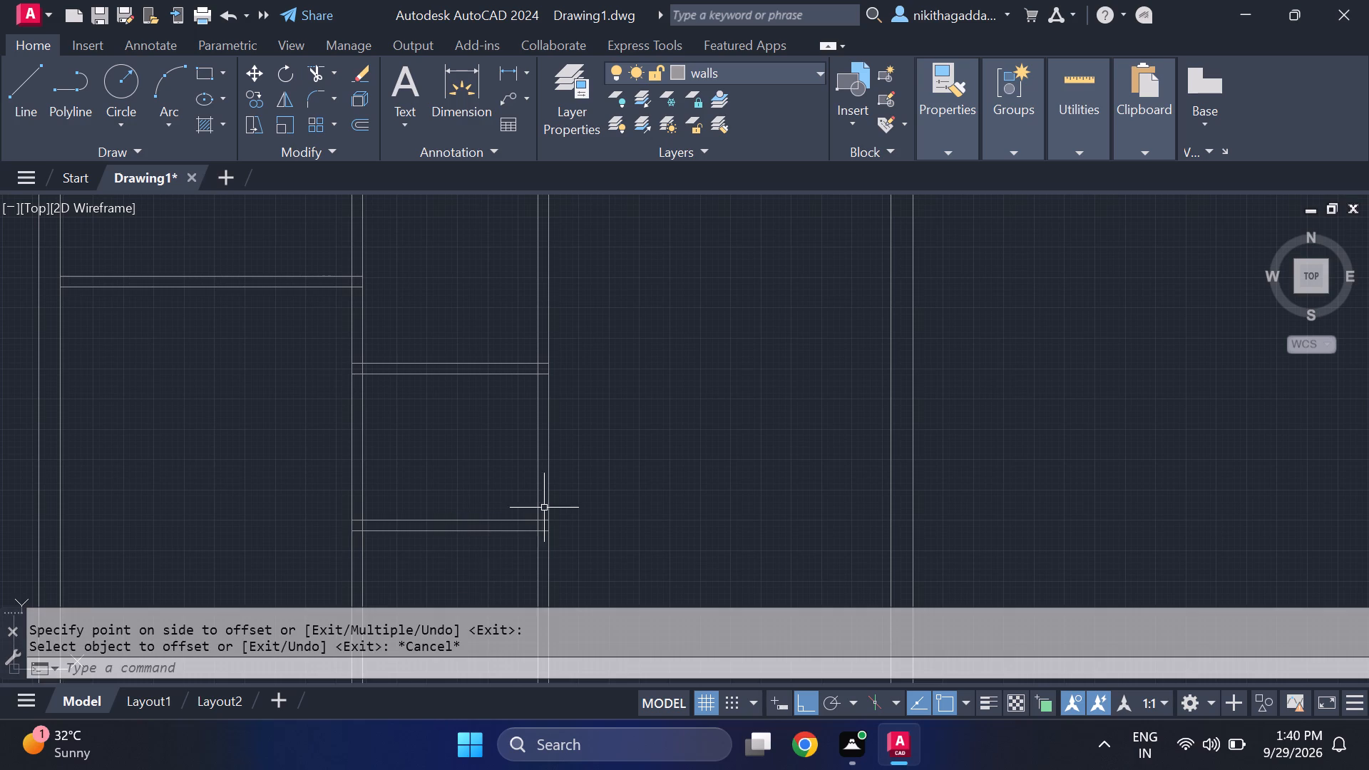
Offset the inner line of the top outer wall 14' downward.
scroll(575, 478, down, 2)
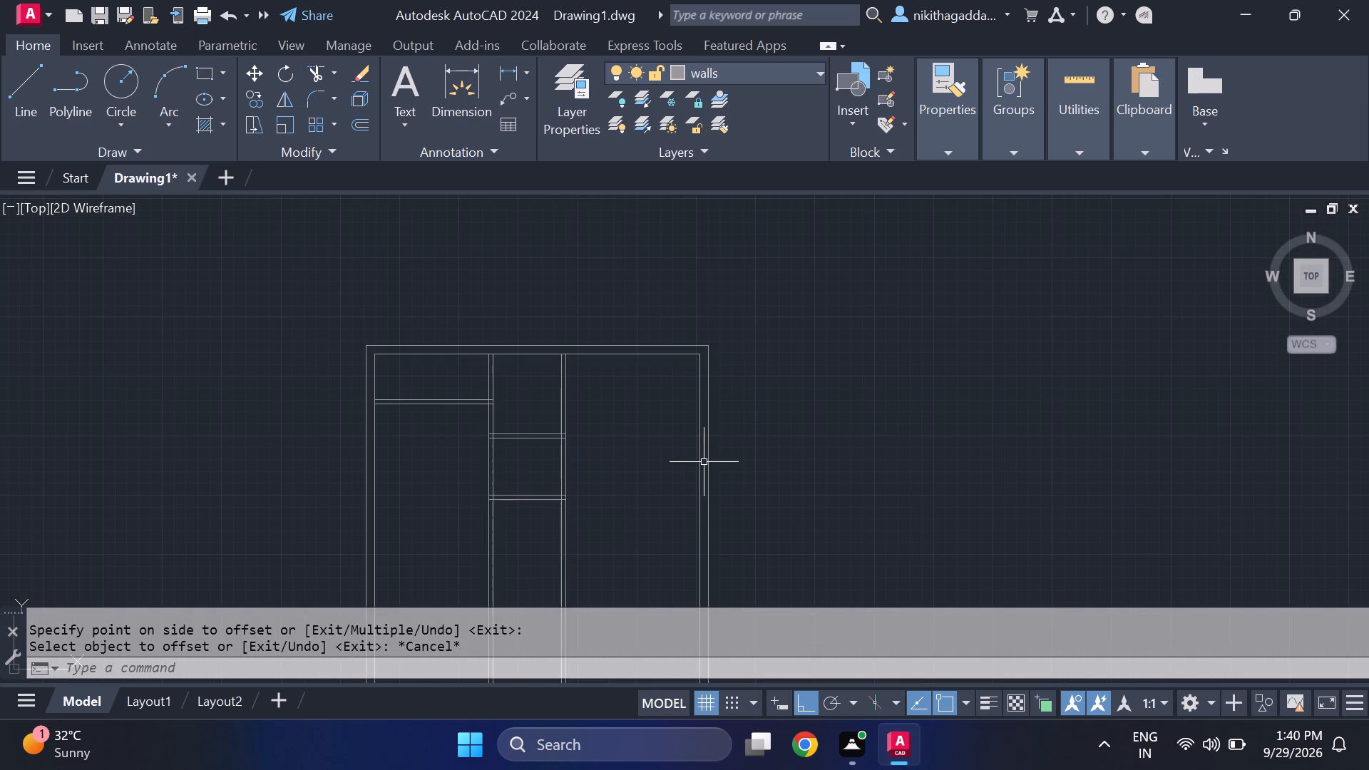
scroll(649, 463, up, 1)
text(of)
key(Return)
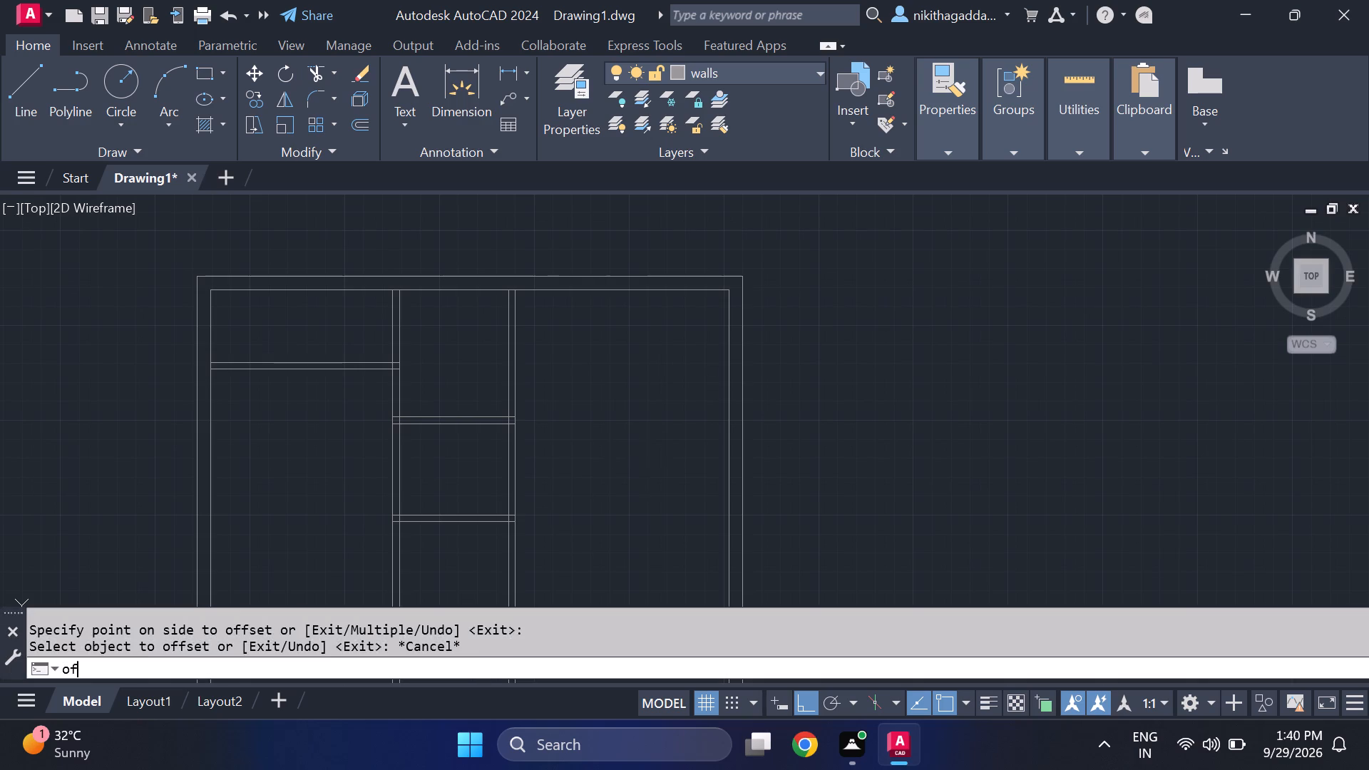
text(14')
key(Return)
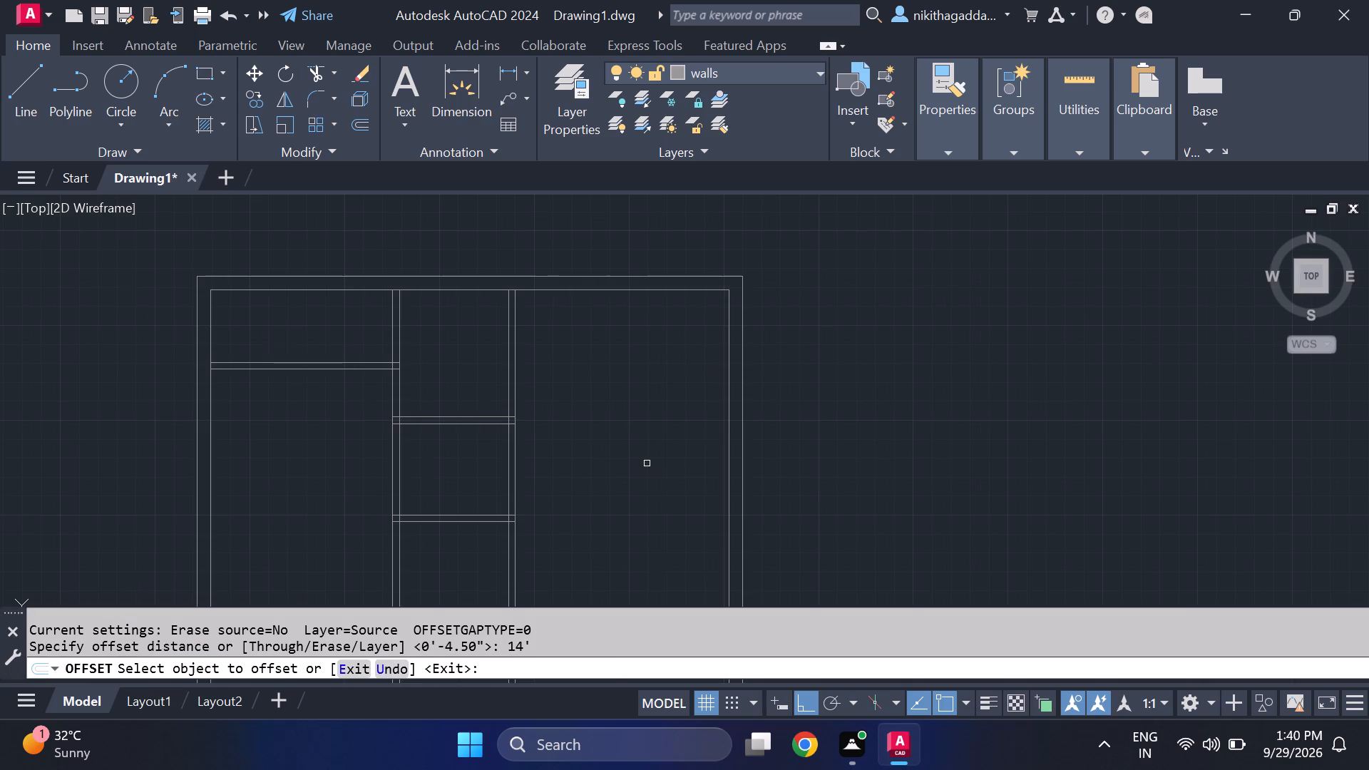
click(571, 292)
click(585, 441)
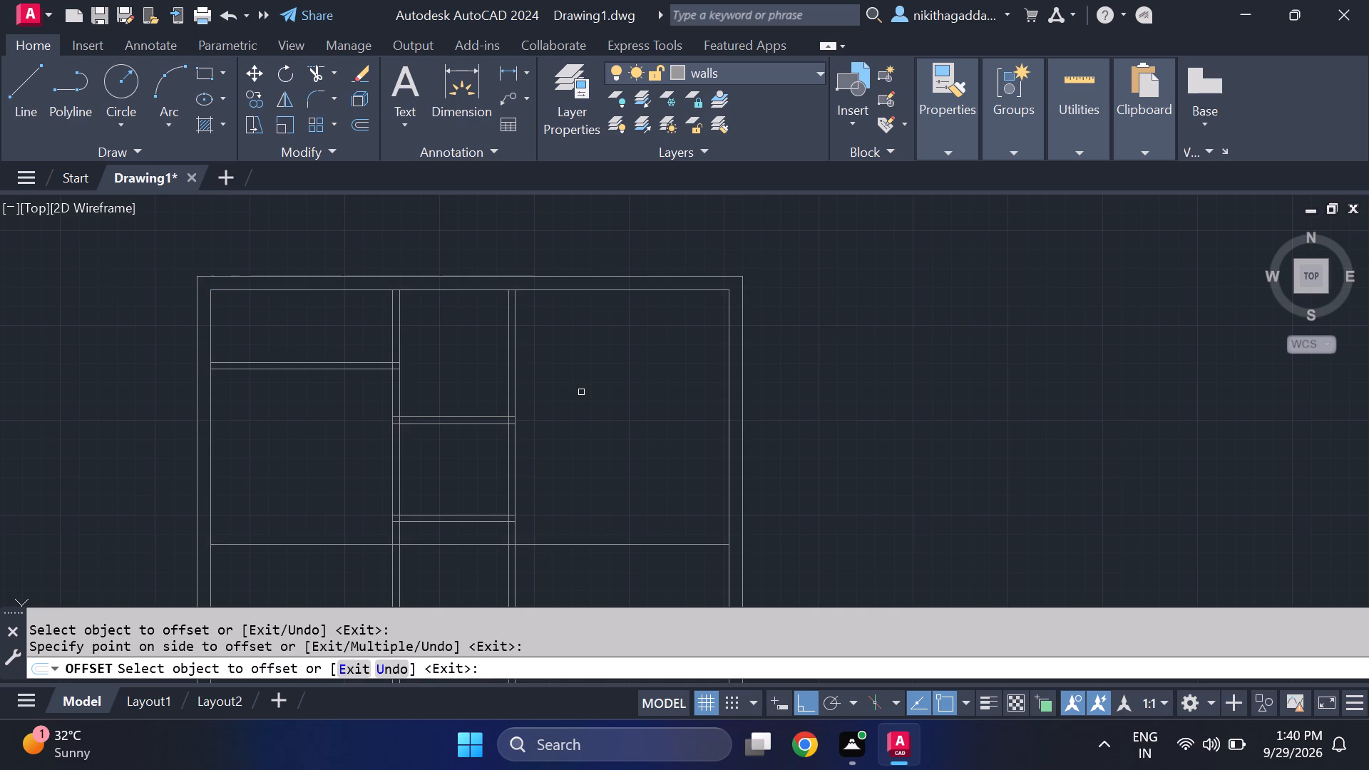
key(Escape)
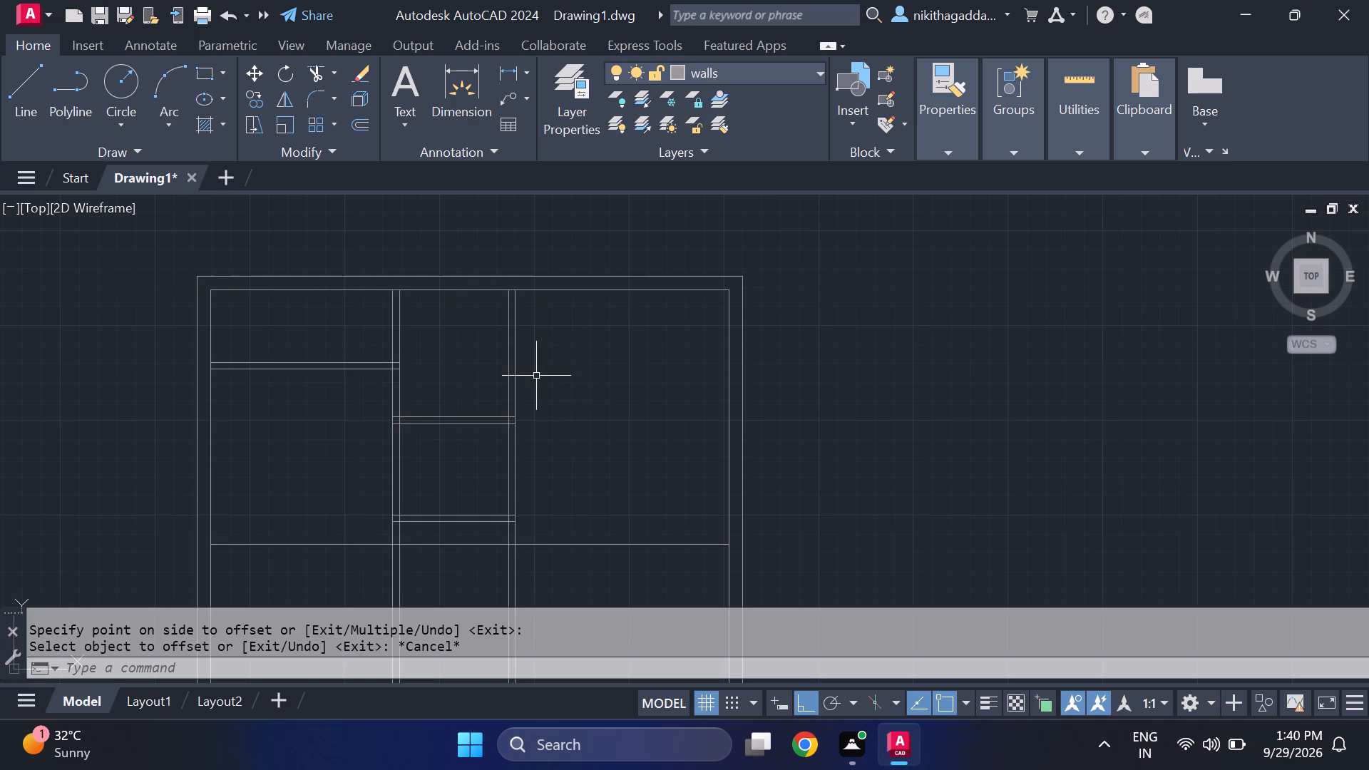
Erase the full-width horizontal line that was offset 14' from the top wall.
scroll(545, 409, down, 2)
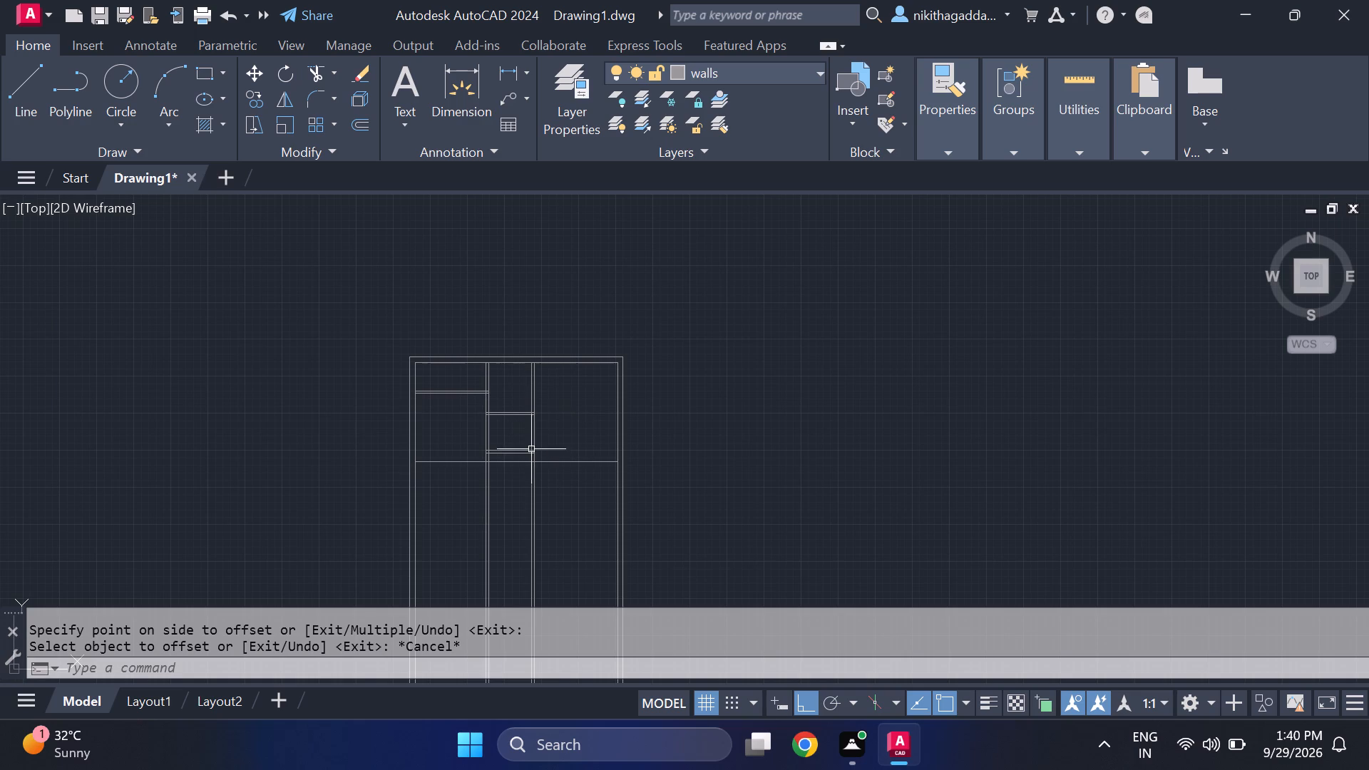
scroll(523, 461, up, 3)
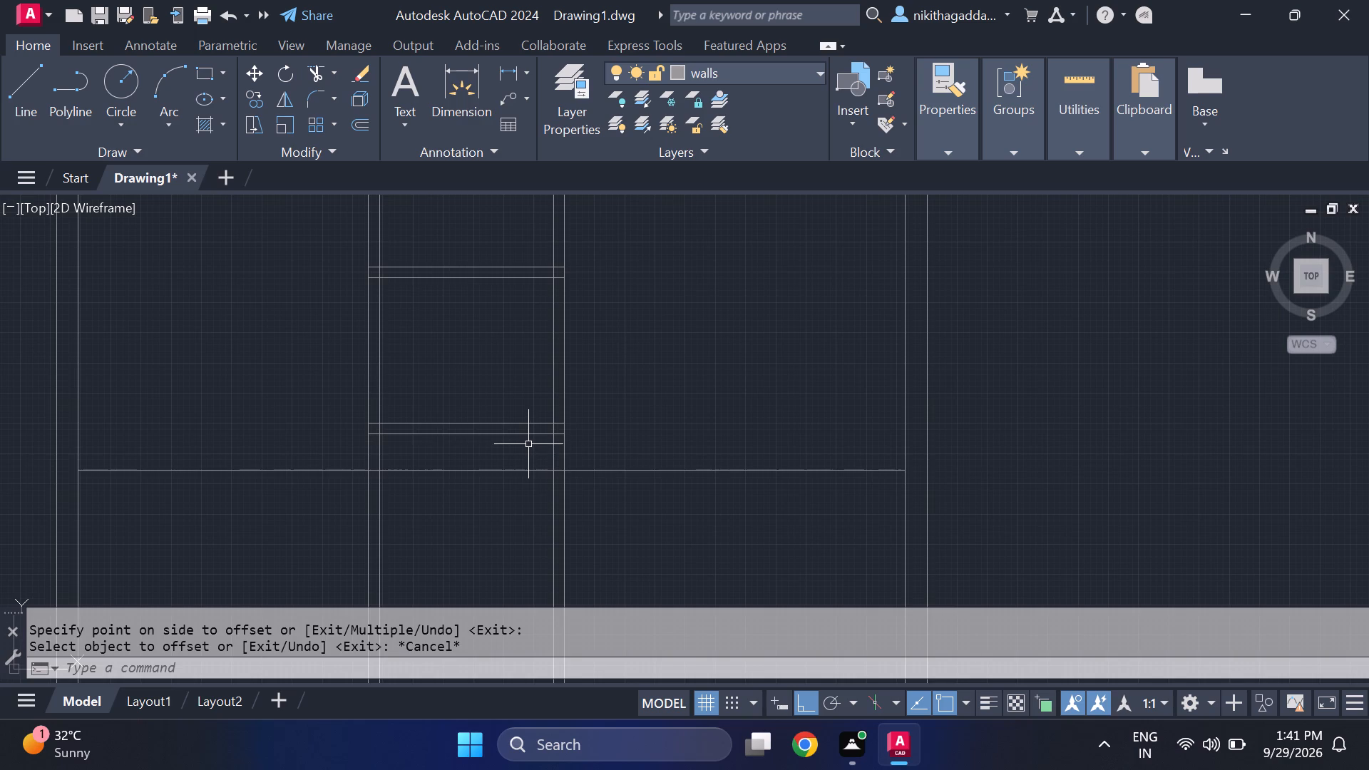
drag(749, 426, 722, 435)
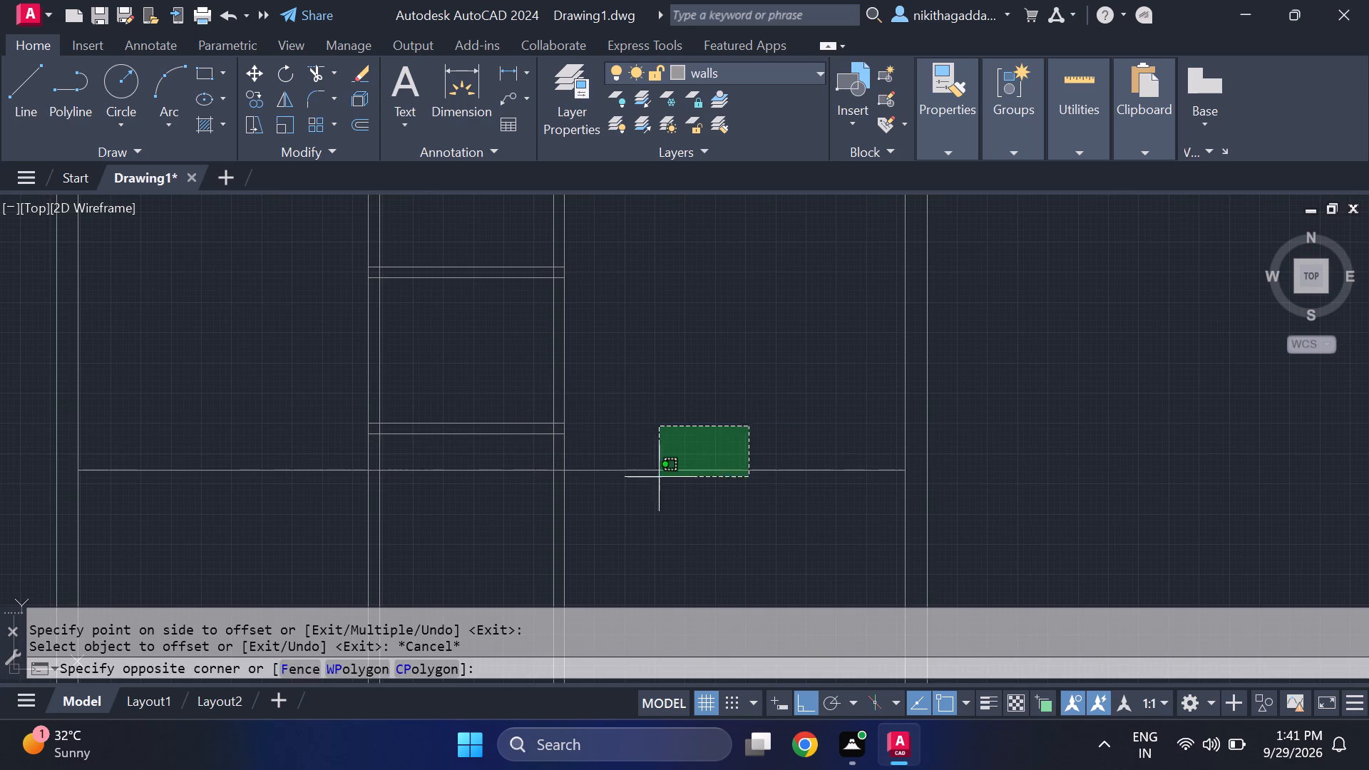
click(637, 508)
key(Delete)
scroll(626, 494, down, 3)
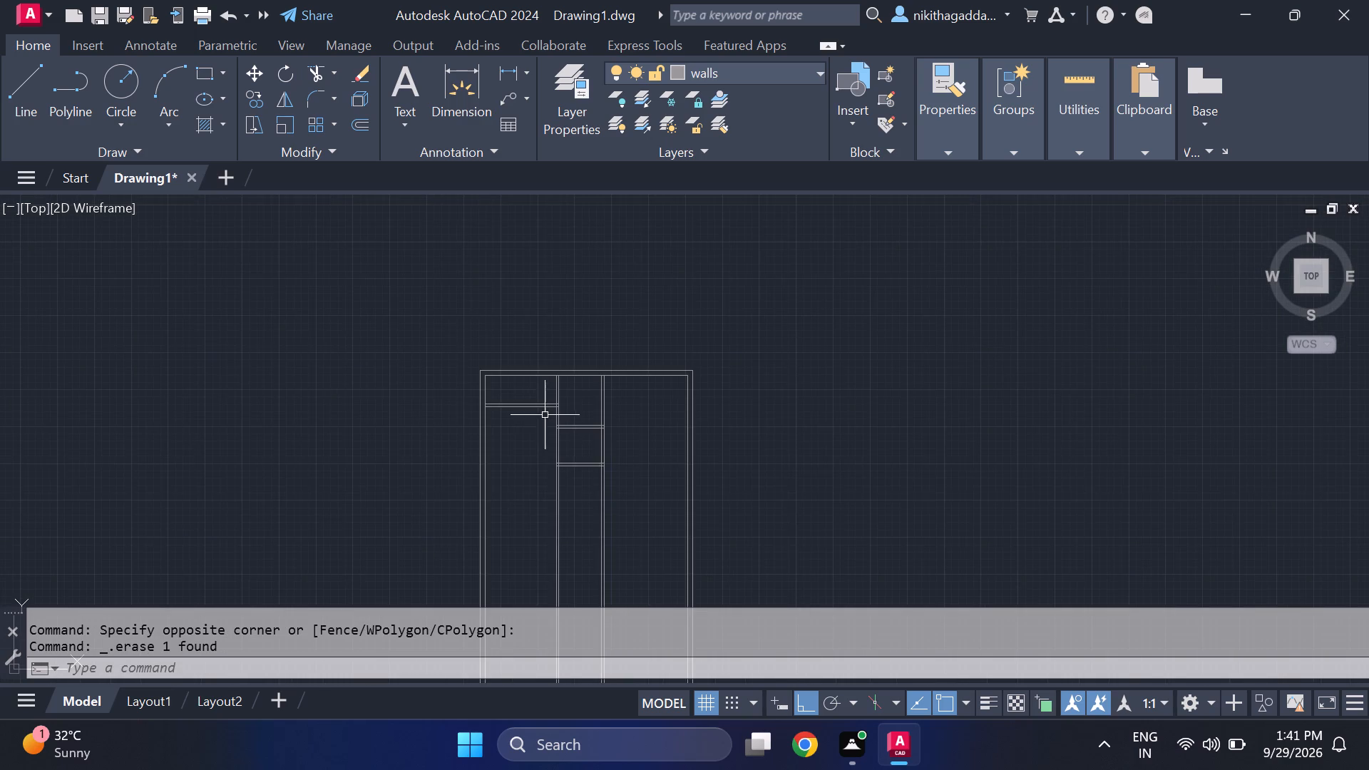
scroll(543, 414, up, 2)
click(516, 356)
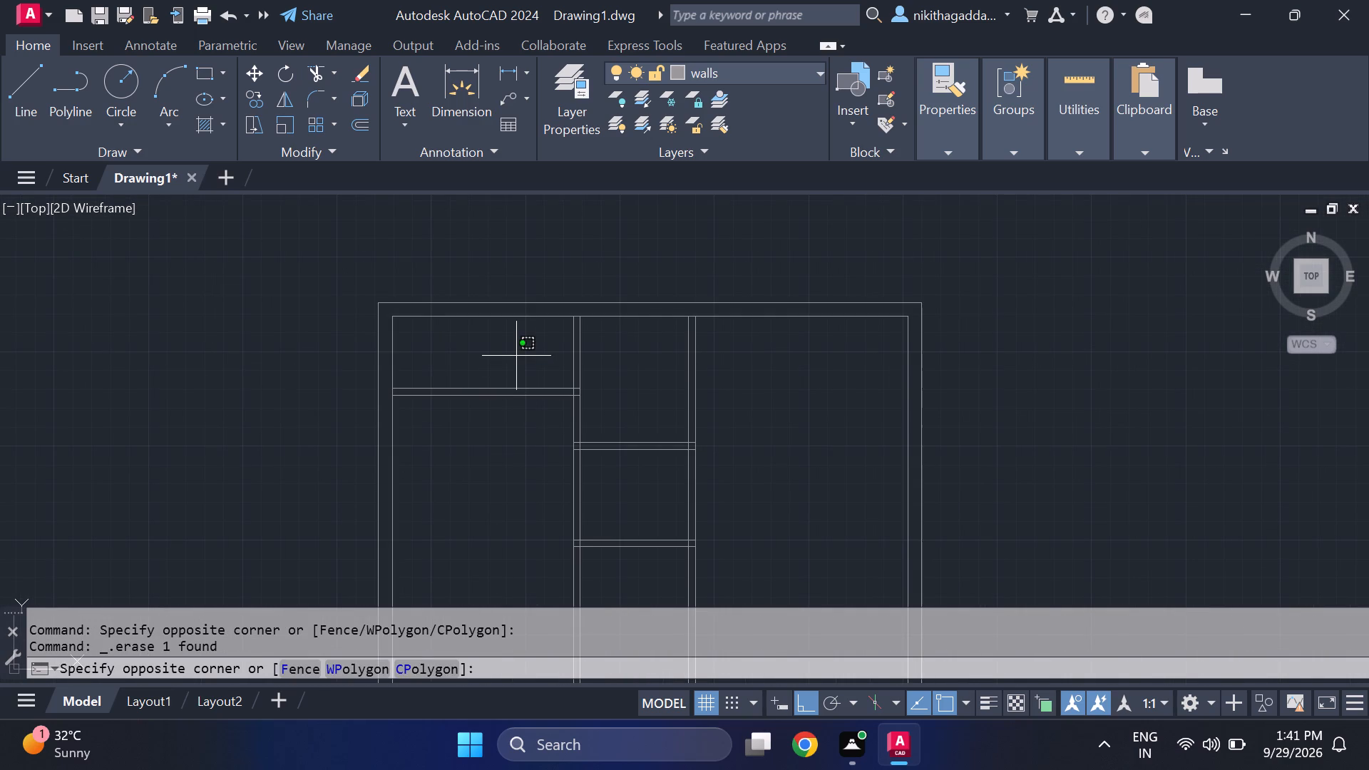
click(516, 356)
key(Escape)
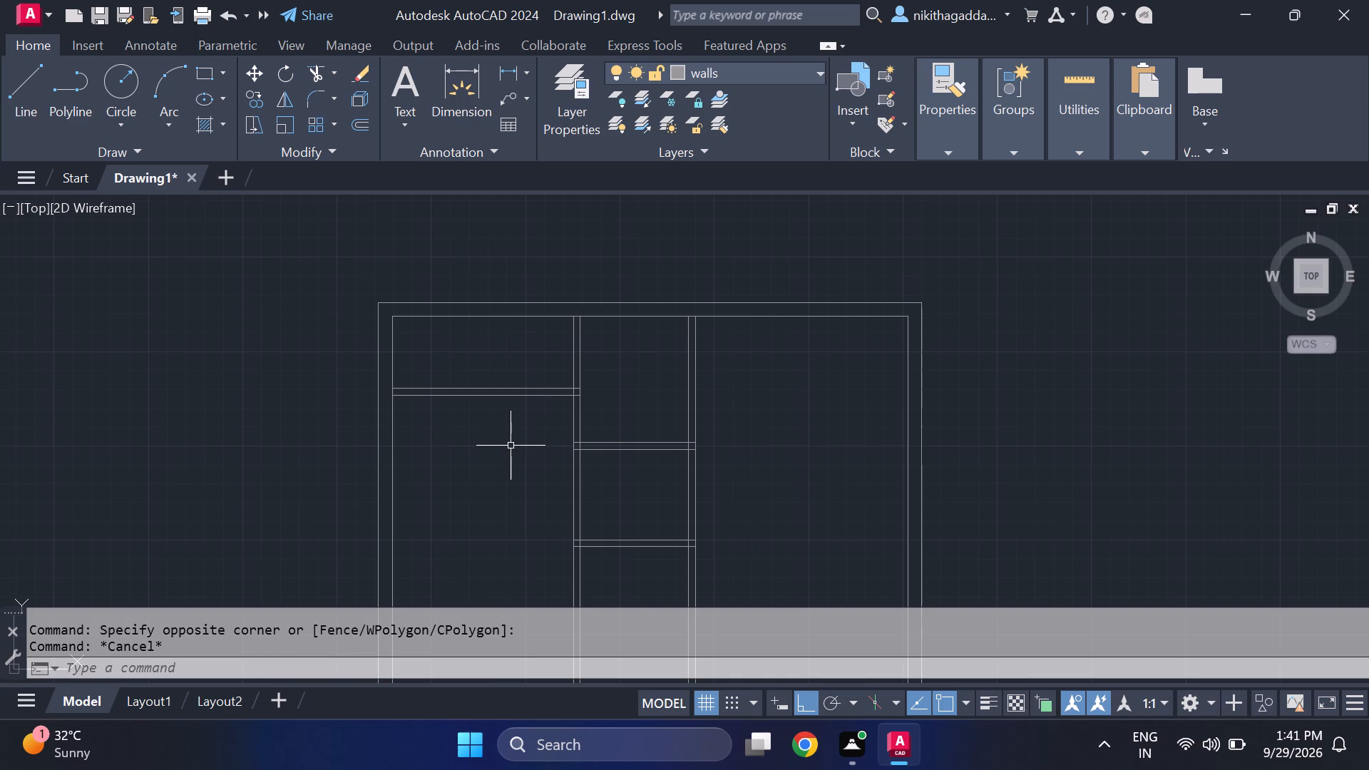
Offset the lower line of the horizontal partition in the left bay 11' downward.
text(of)
key(Return)
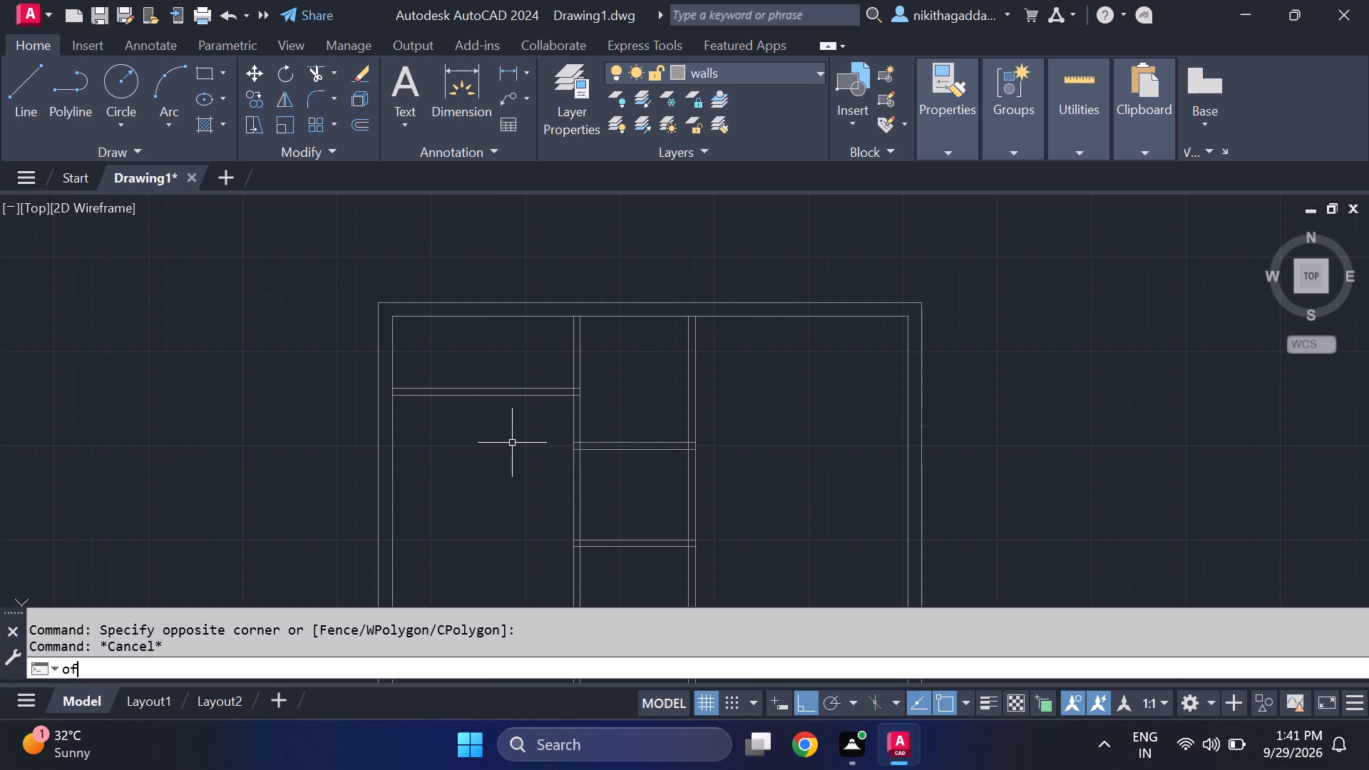
text(11')
key(Return)
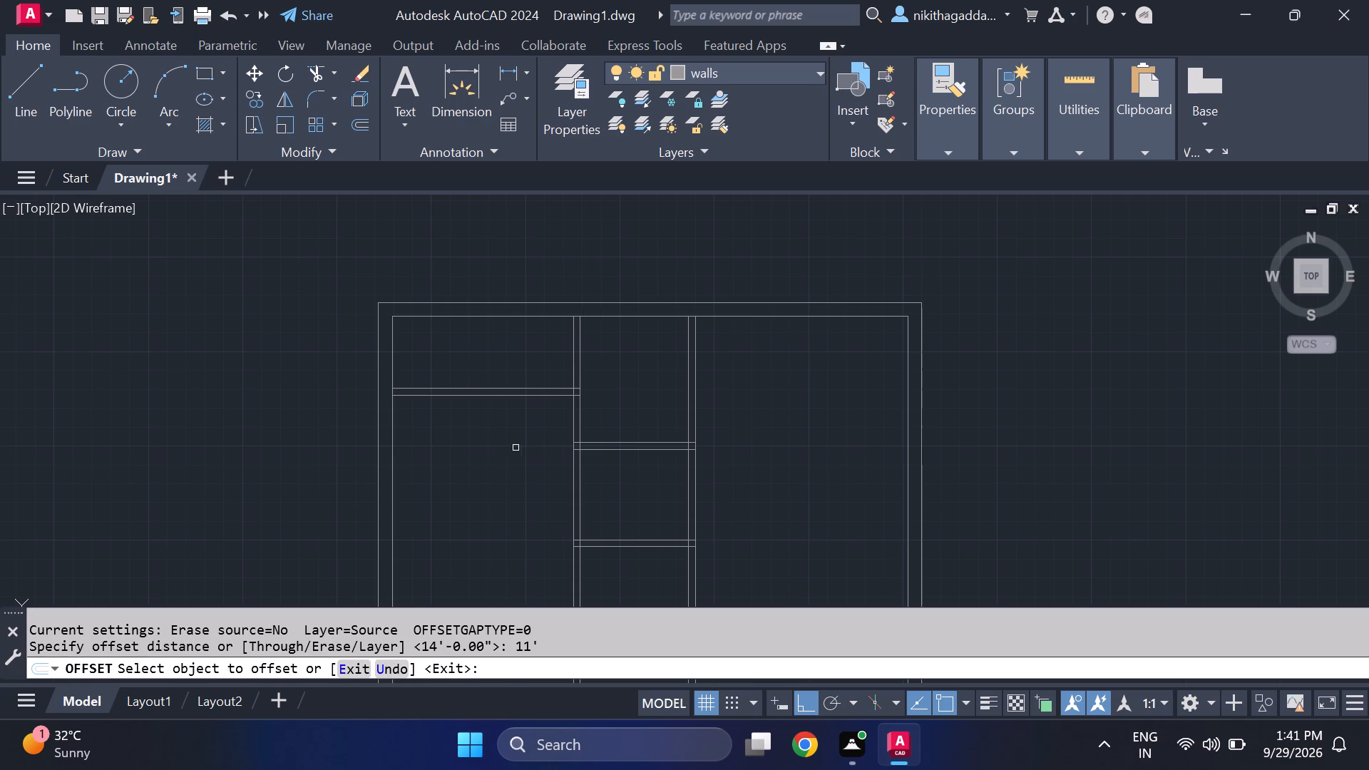
click(492, 394)
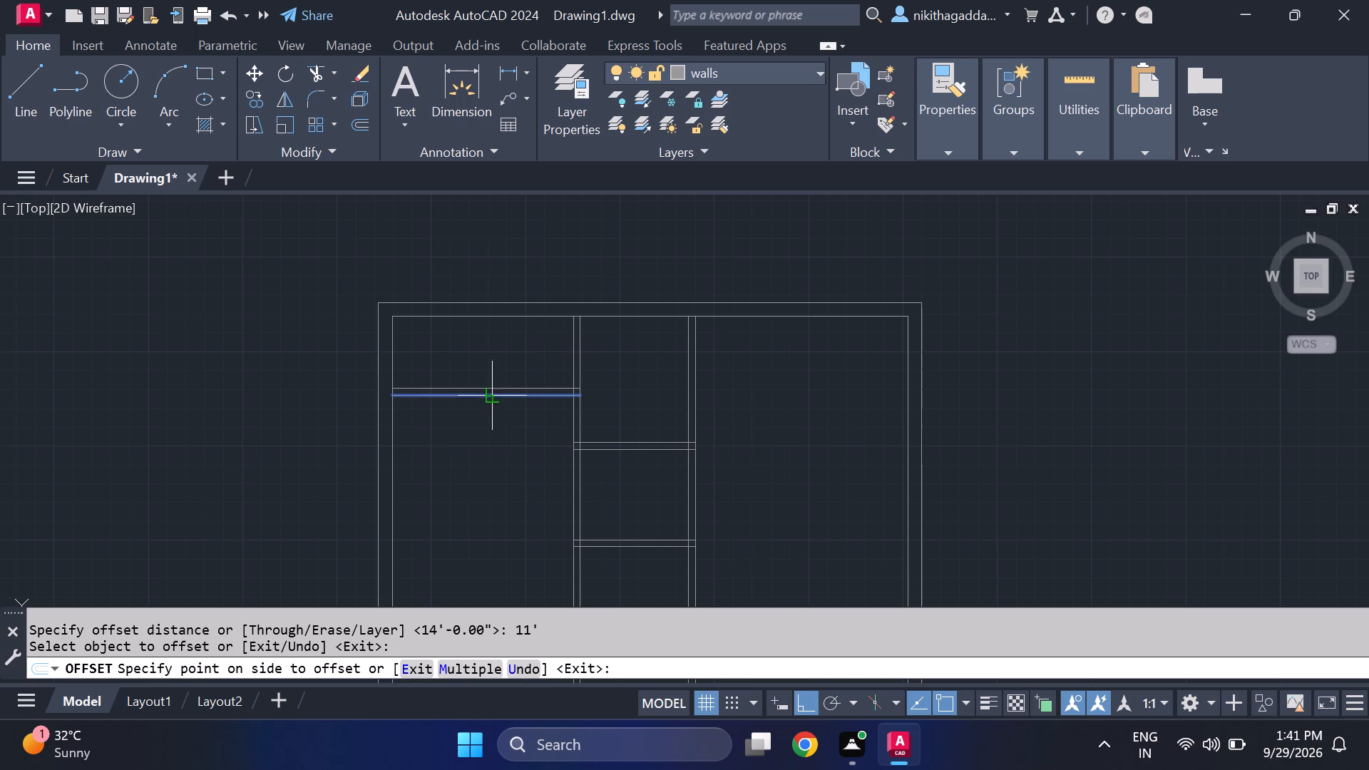
scroll(485, 542, down, 1)
middle_drag(481, 553, 475, 549)
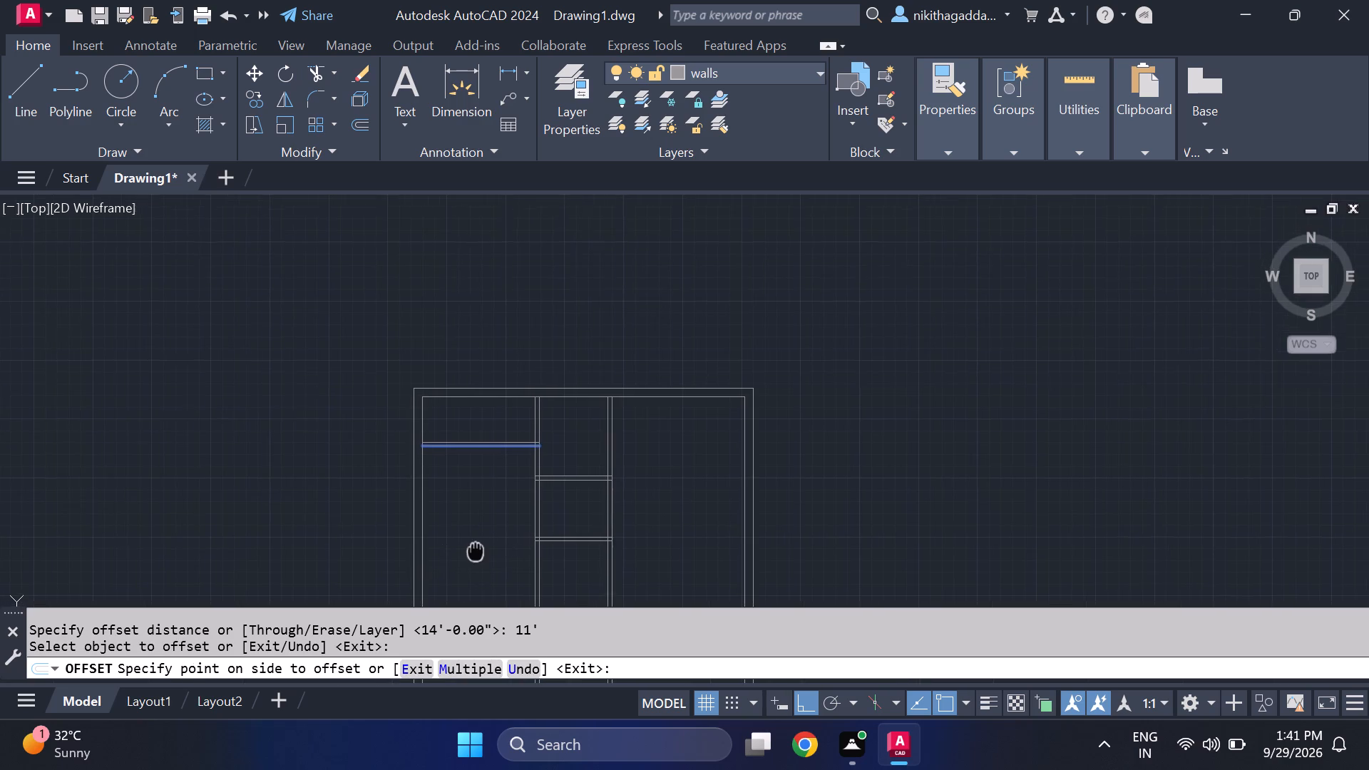
middle_drag(475, 549, 473, 507)
scroll(478, 504, up, 1)
click(494, 491)
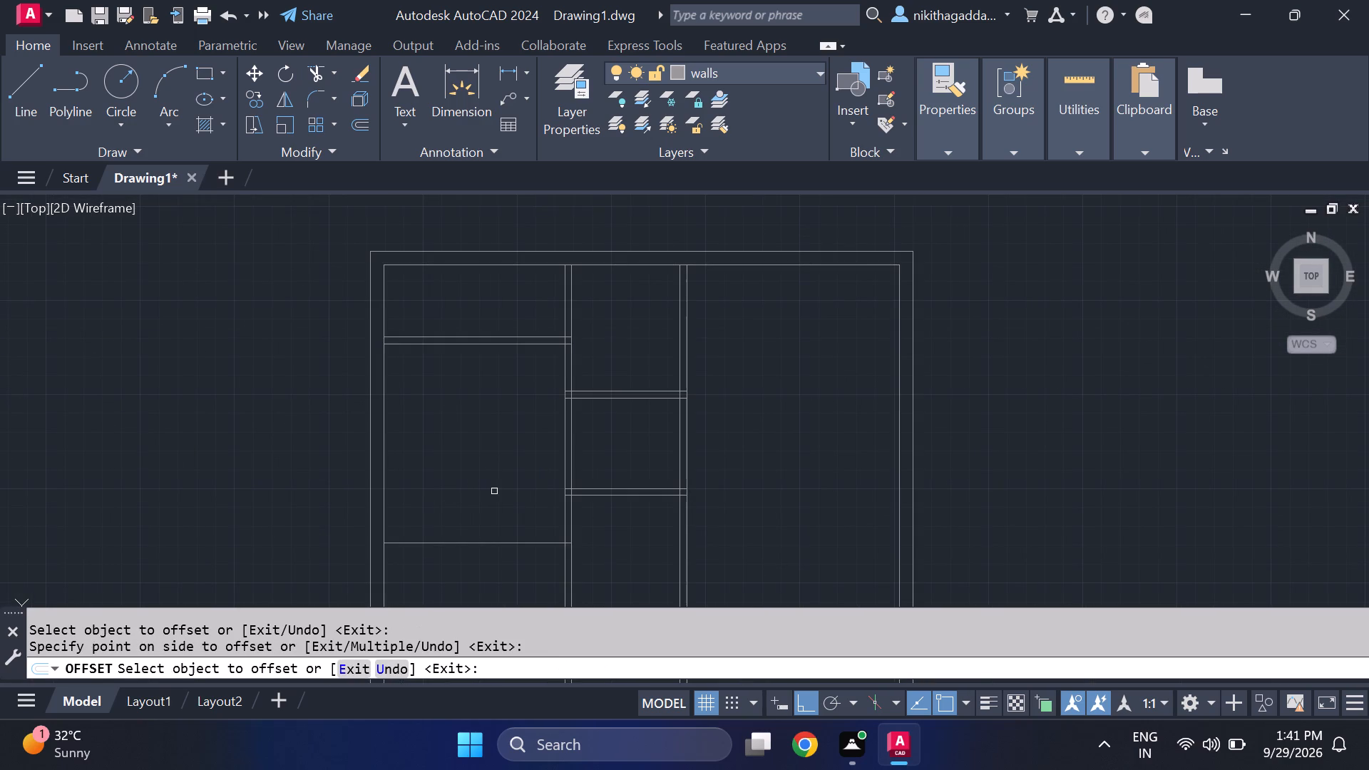
key(Escape)
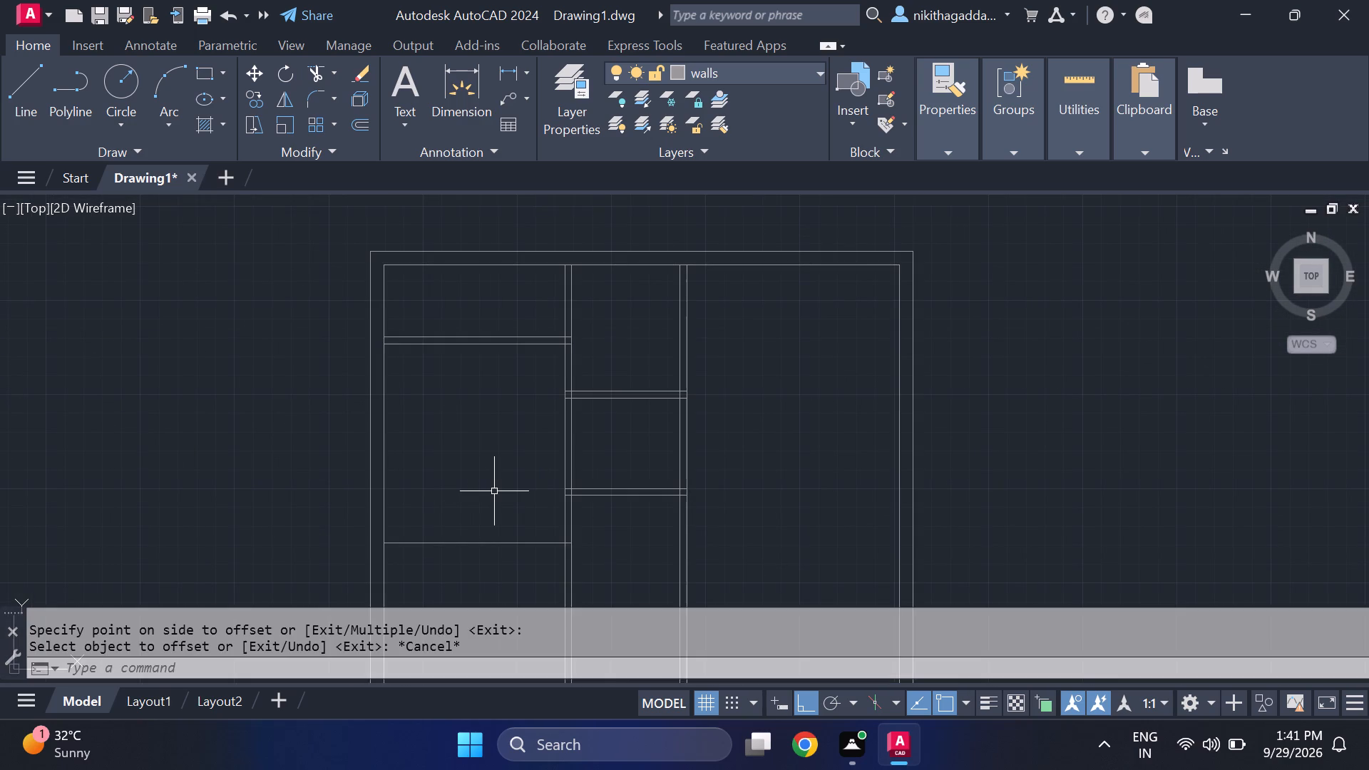
Offset the new horizontal line in the left bay 4.5" downward to form the second partition there.
text(of)
key(Return)
text(4,)
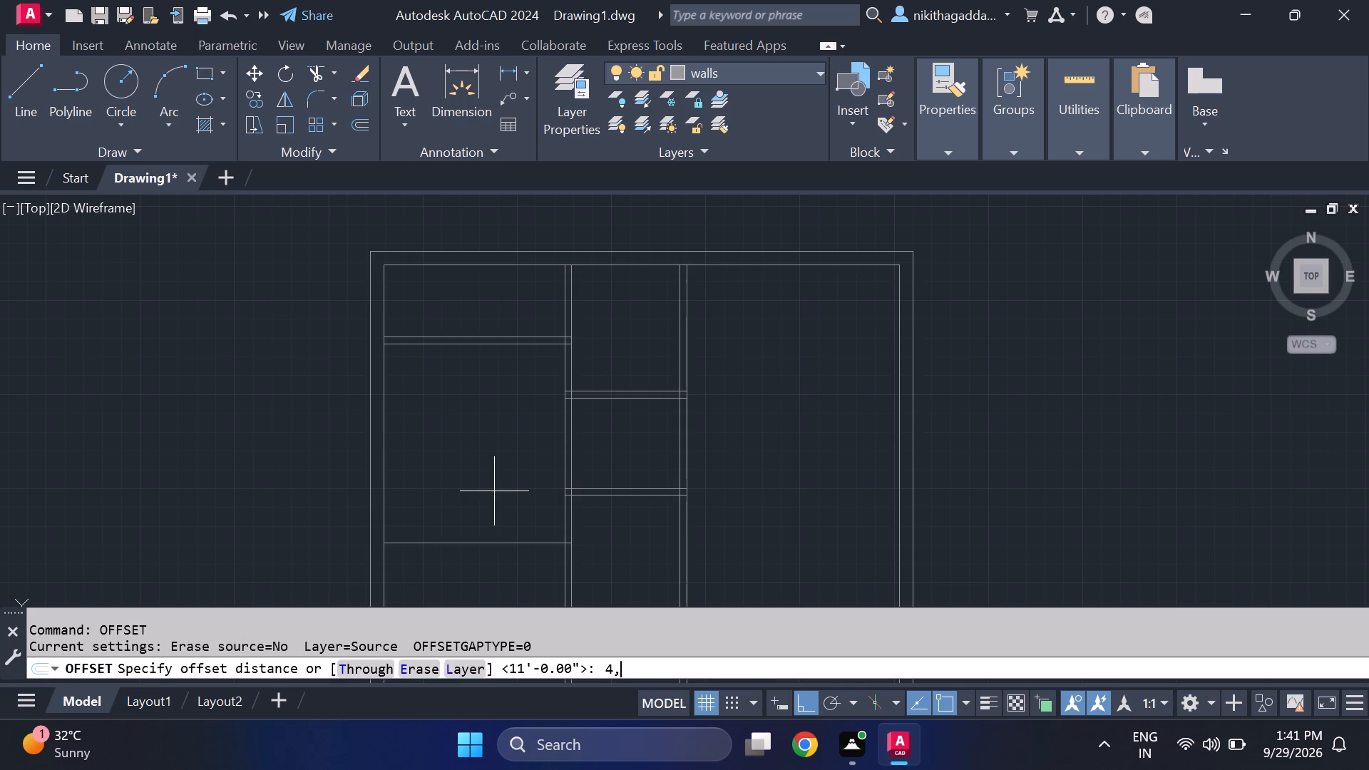
key(BackSpace)
text(.5)
key(shift+quotedbl)
key(Return)
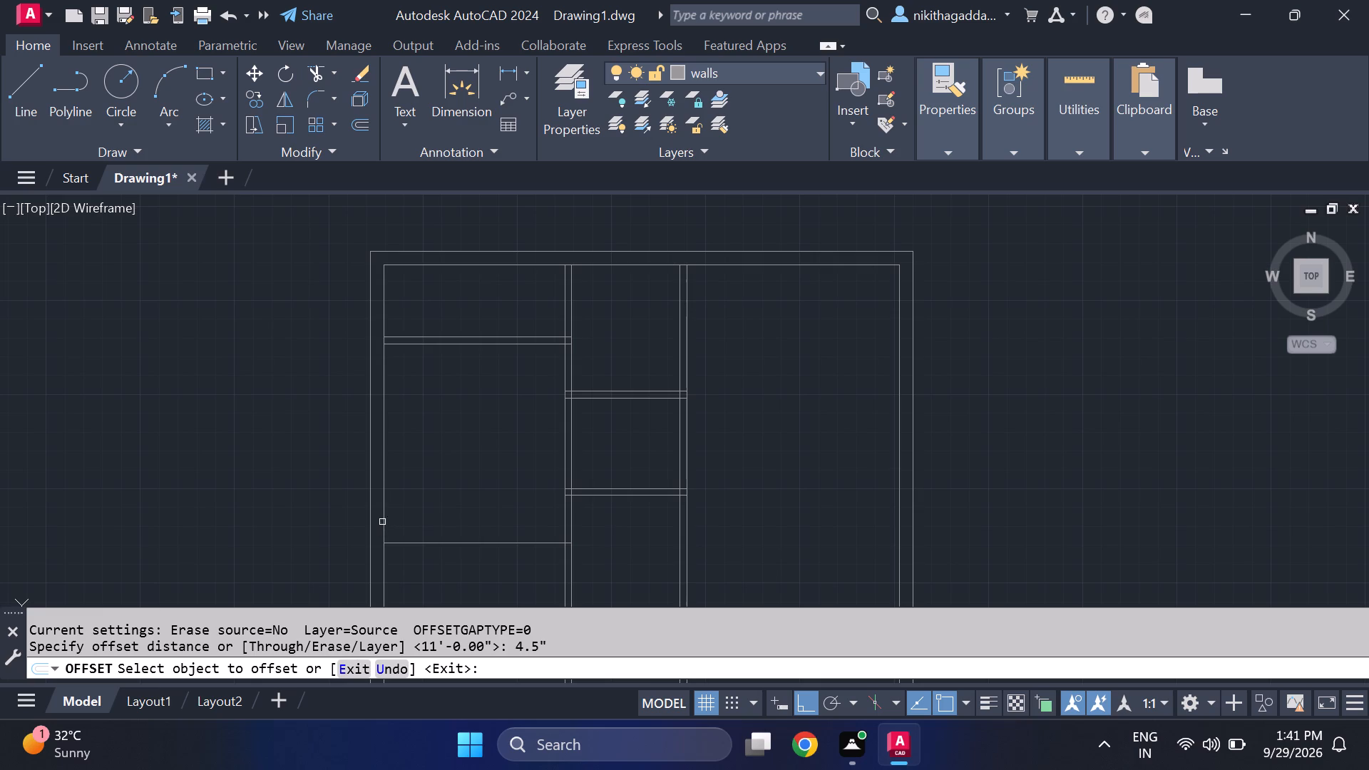
click(507, 544)
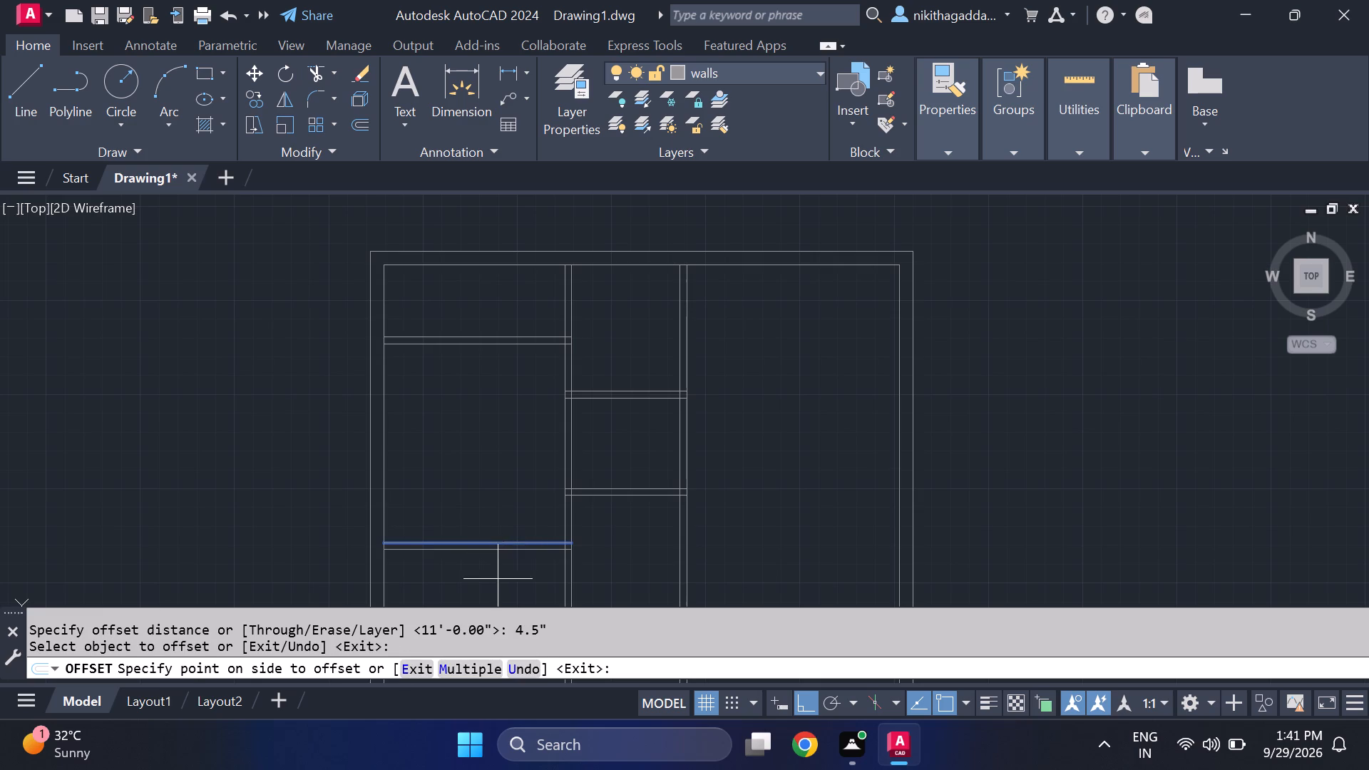
click(498, 580)
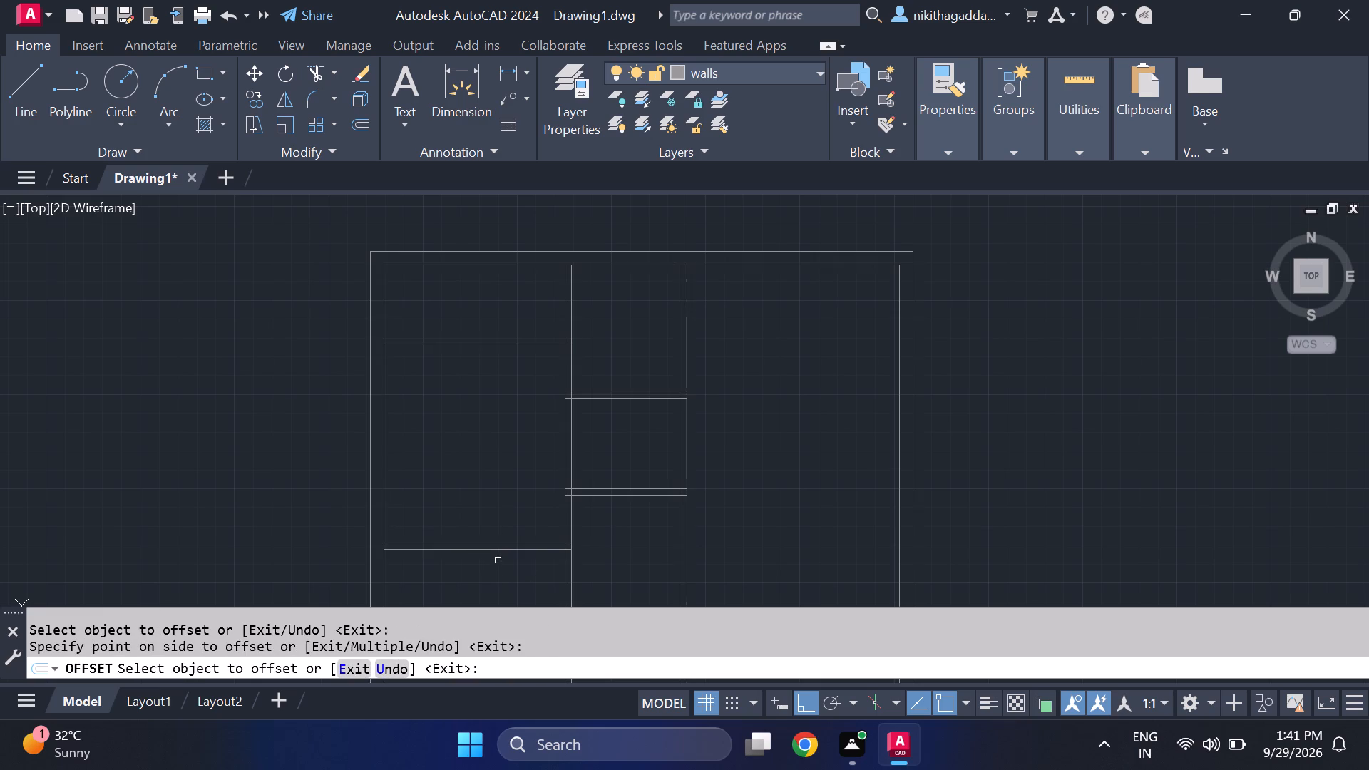
key(Escape)
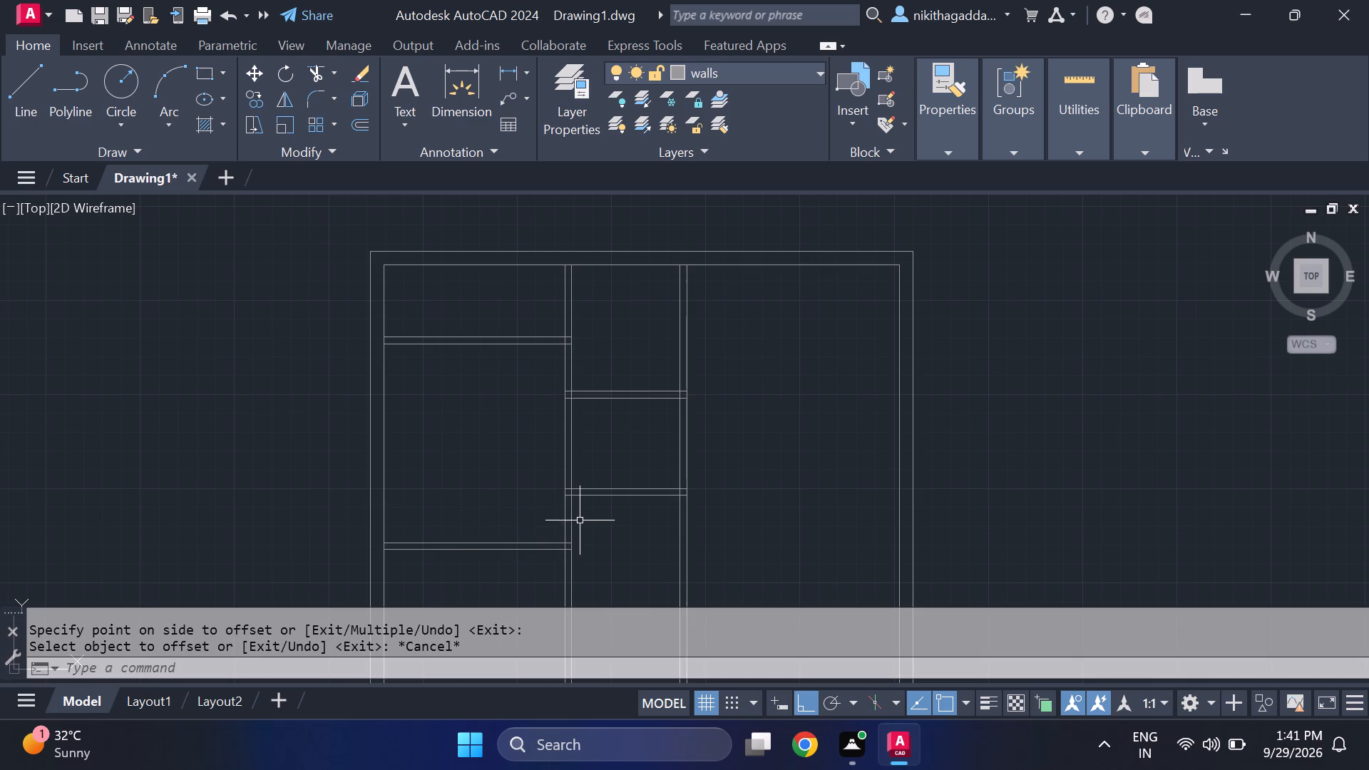
Offset the inner line of the top outer wall 14' downward.
scroll(579, 519, down, 3)
scroll(581, 523, up, 3)
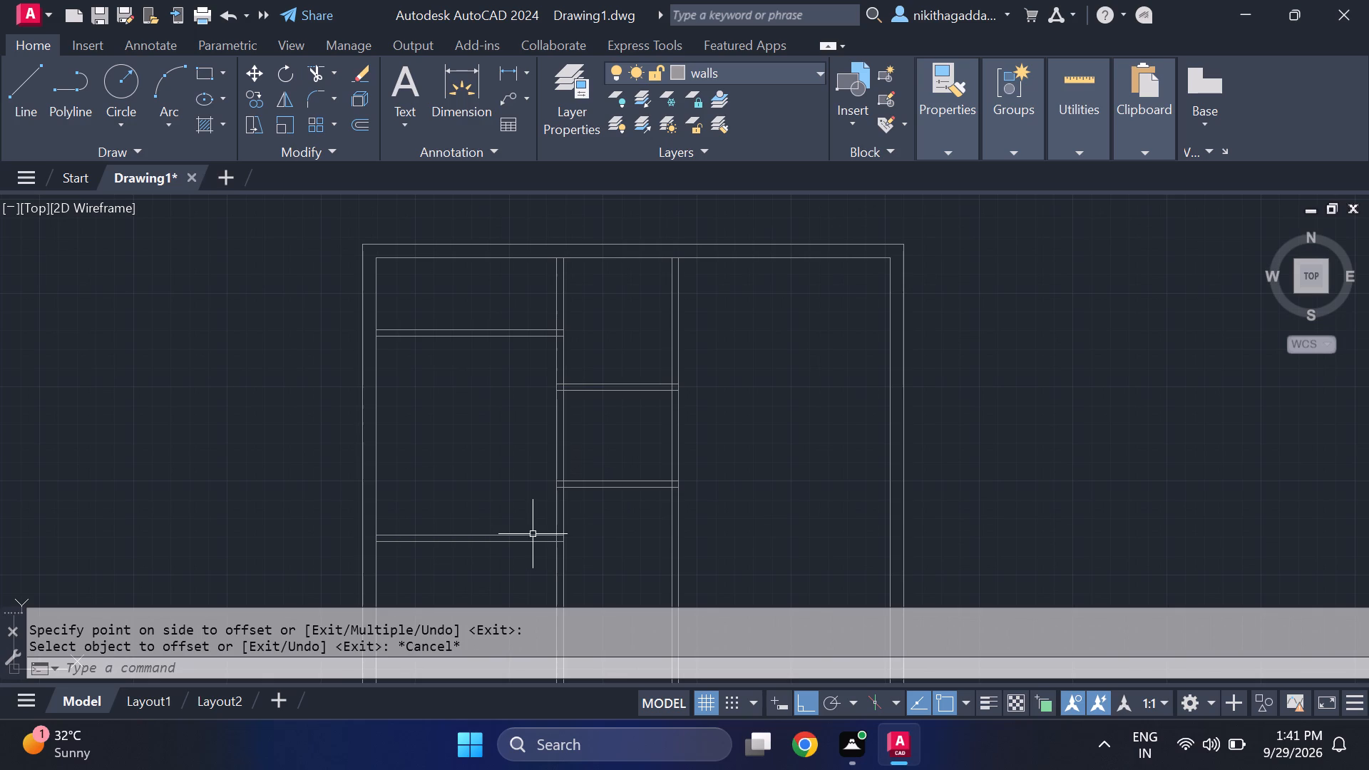
middle_drag(531, 533, 543, 468)
middle_click(543, 470)
middle_click(545, 477)
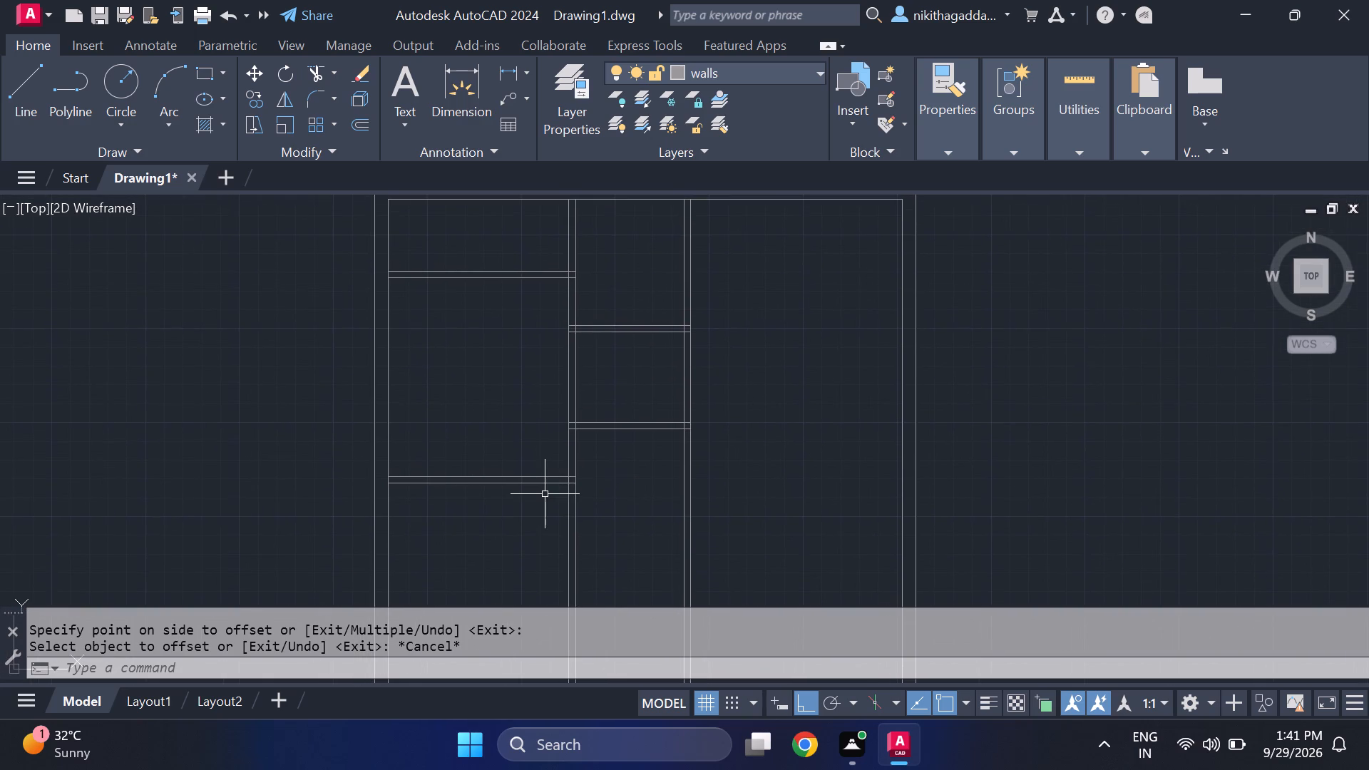
scroll(543, 496, down, 2)
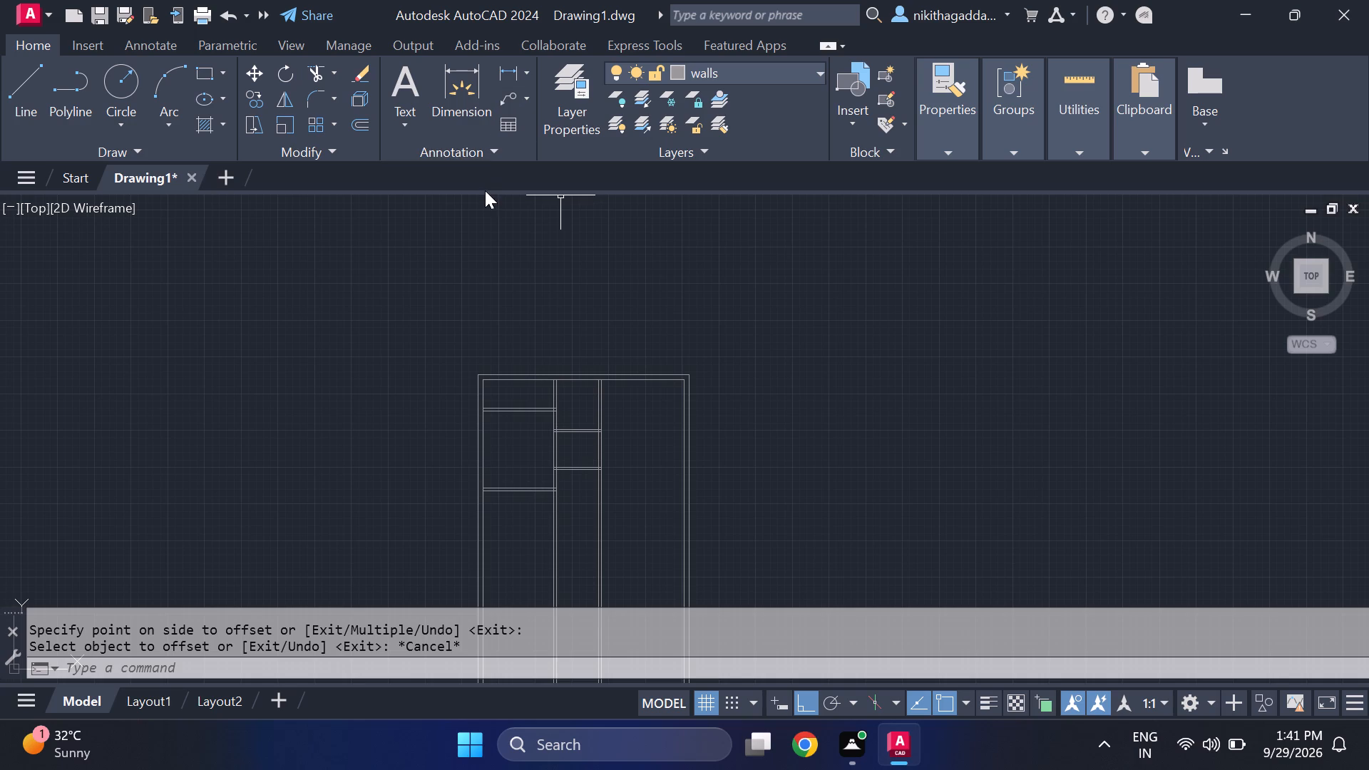
scroll(622, 438, up, 2)
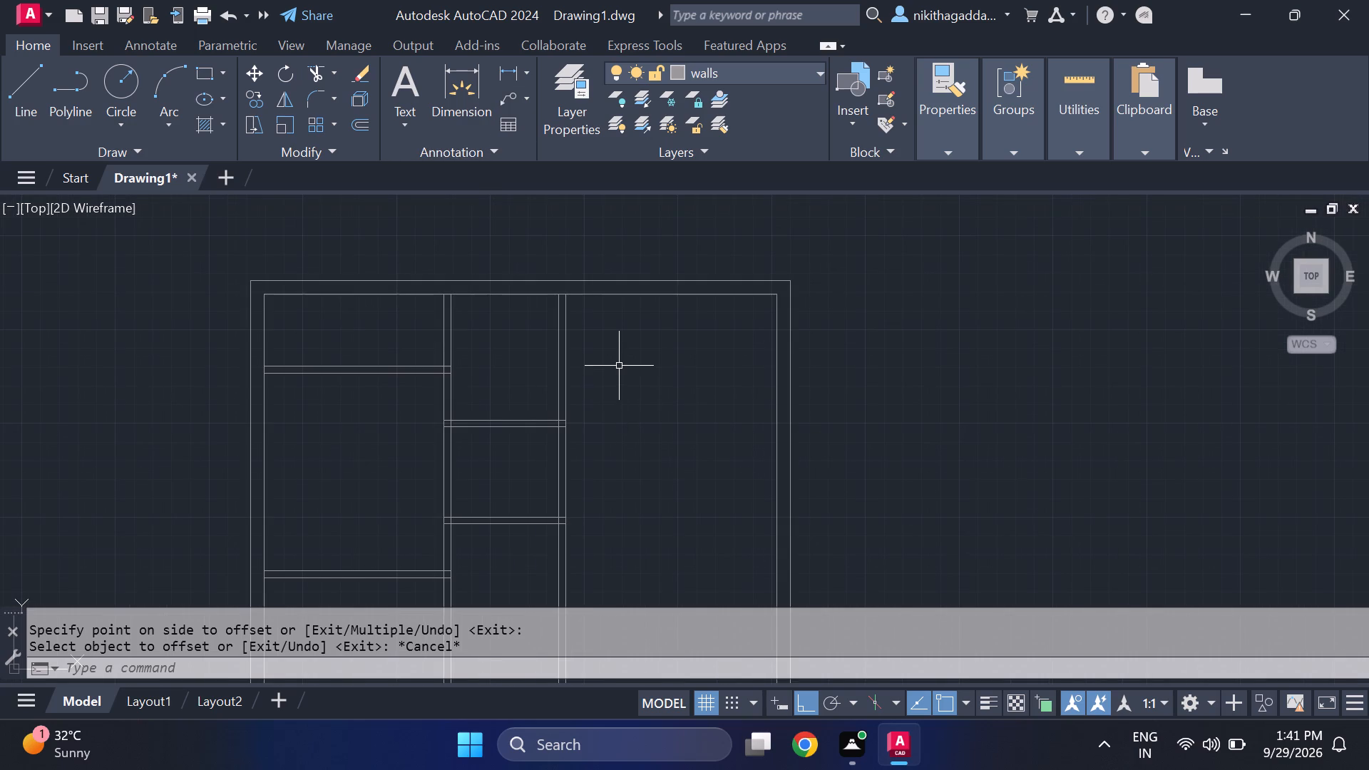
text(of)
key(Return)
text(14')
key(Return)
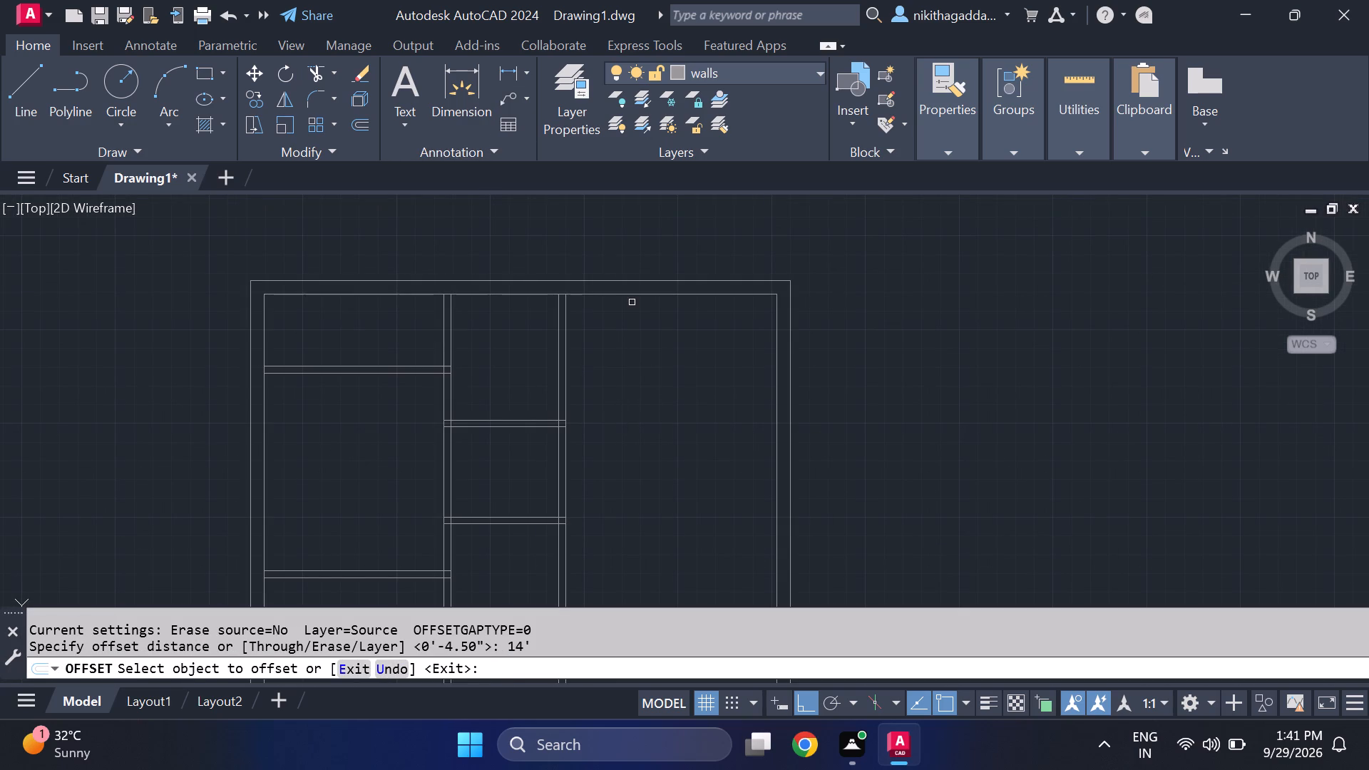
click(631, 295)
scroll(627, 409, down, 3)
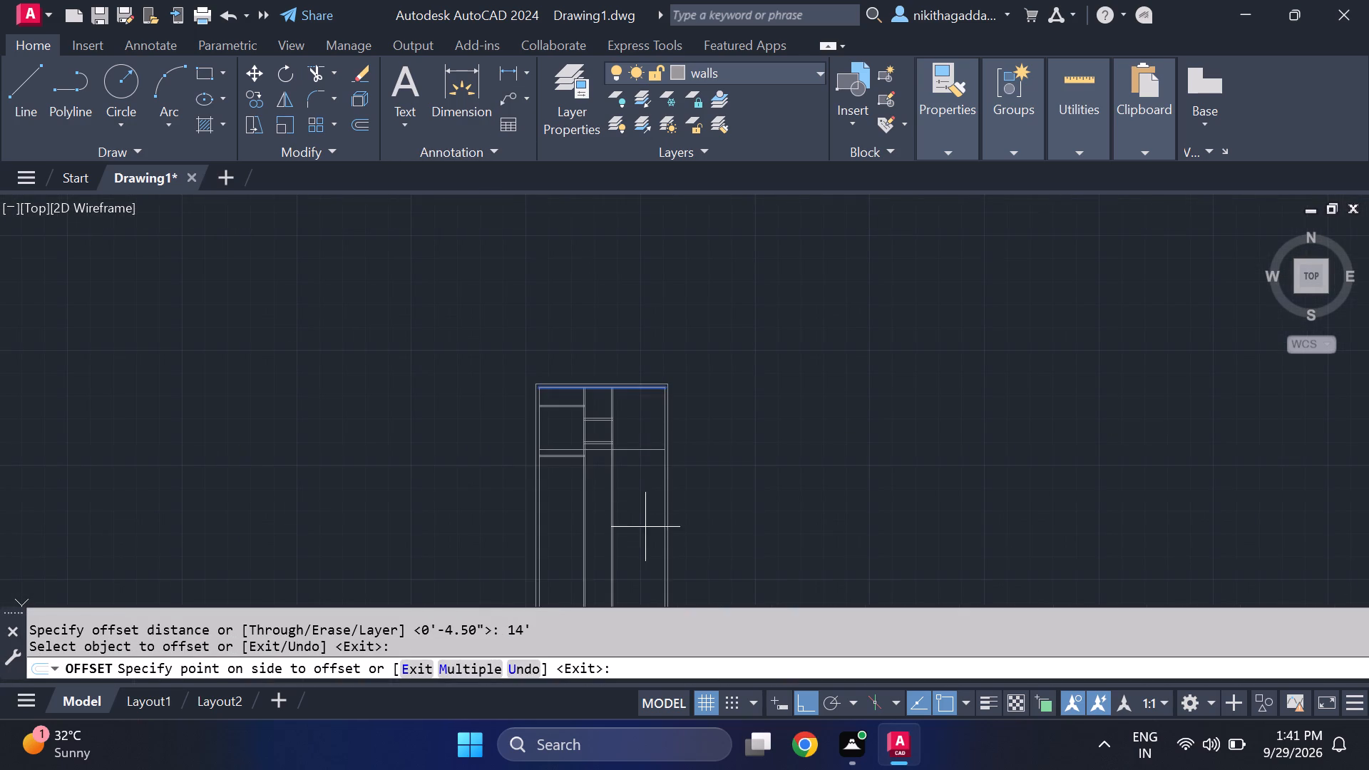
scroll(647, 525, up, 3)
middle_drag(617, 411, 647, 441)
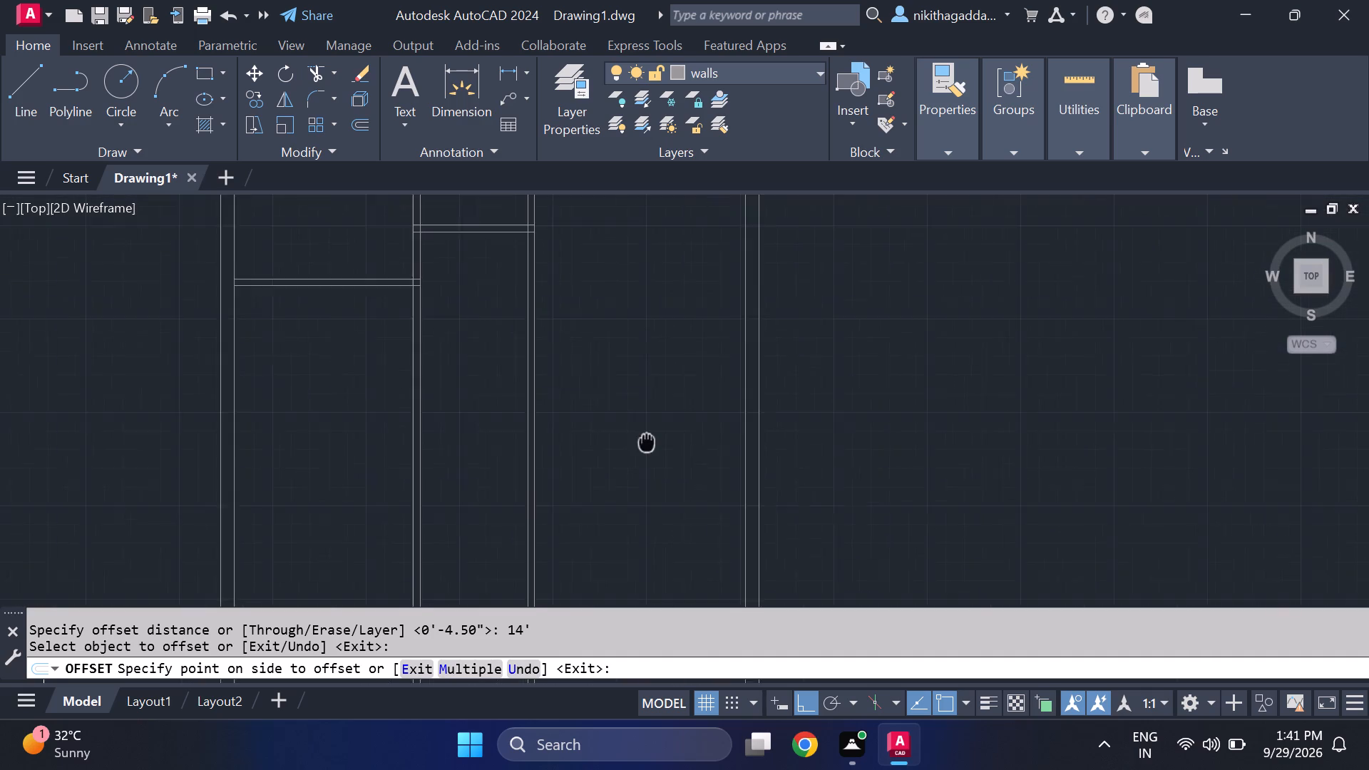
middle_drag(647, 441, 655, 469)
click(638, 380)
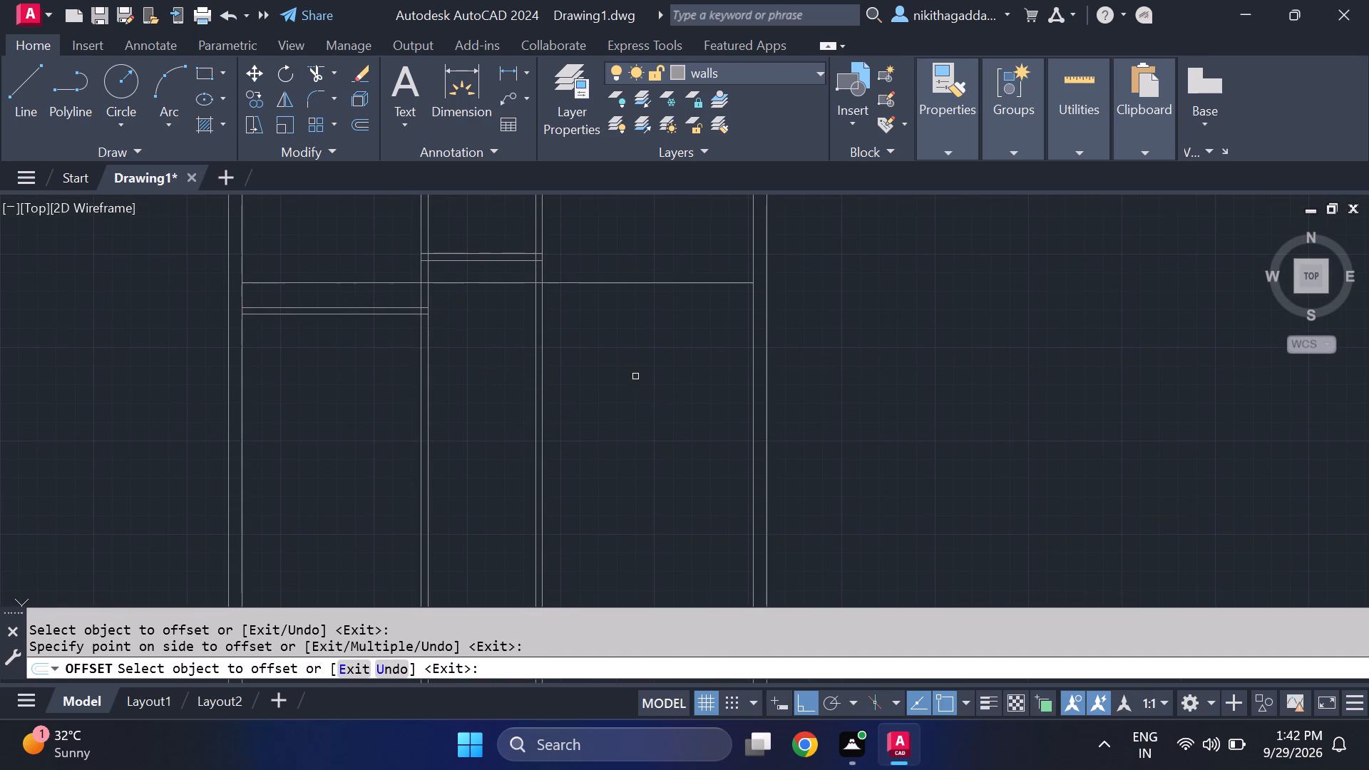
key(Escape)
Offset the new full-width horizontal line 4.5" downward to form a partition pair.
text(of)
key(Return)
text(4.5)
key(shift+quotedbl)
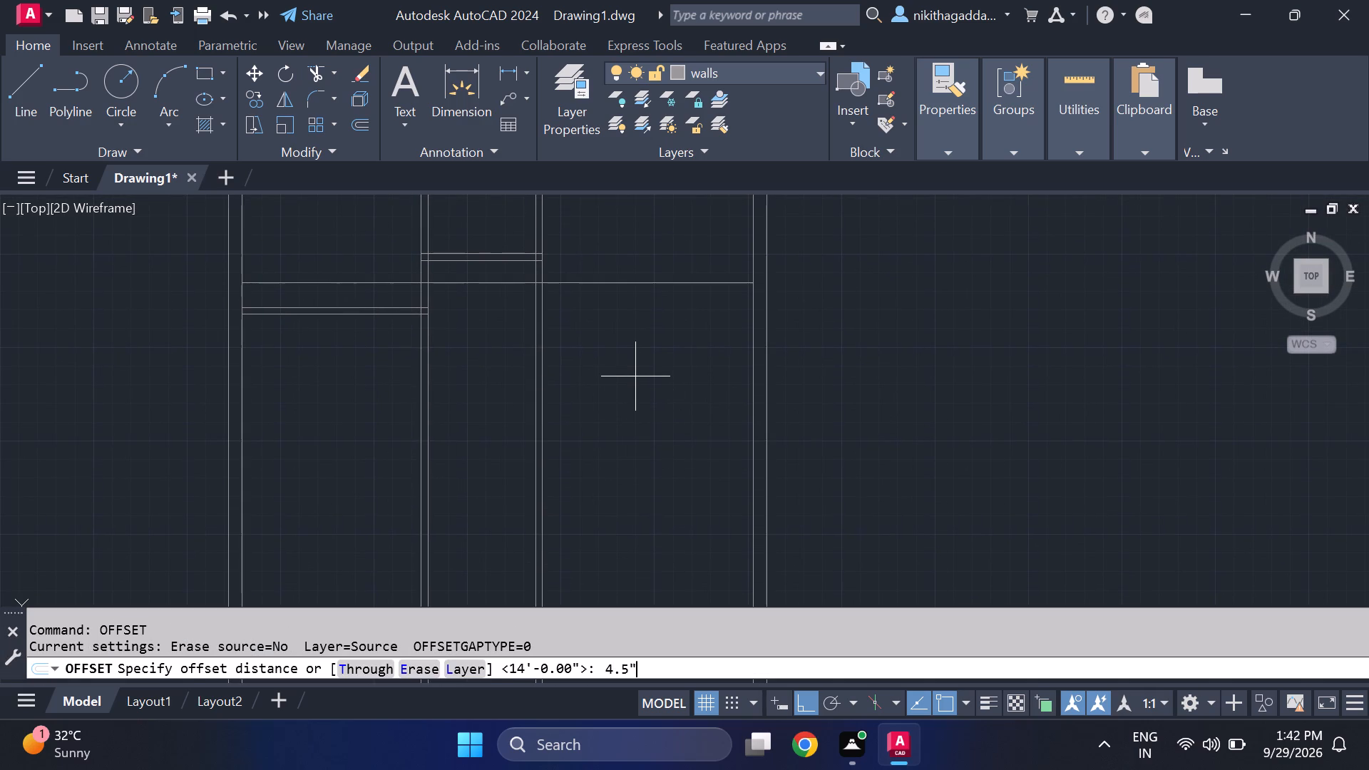
key(Return)
click(647, 283)
click(647, 344)
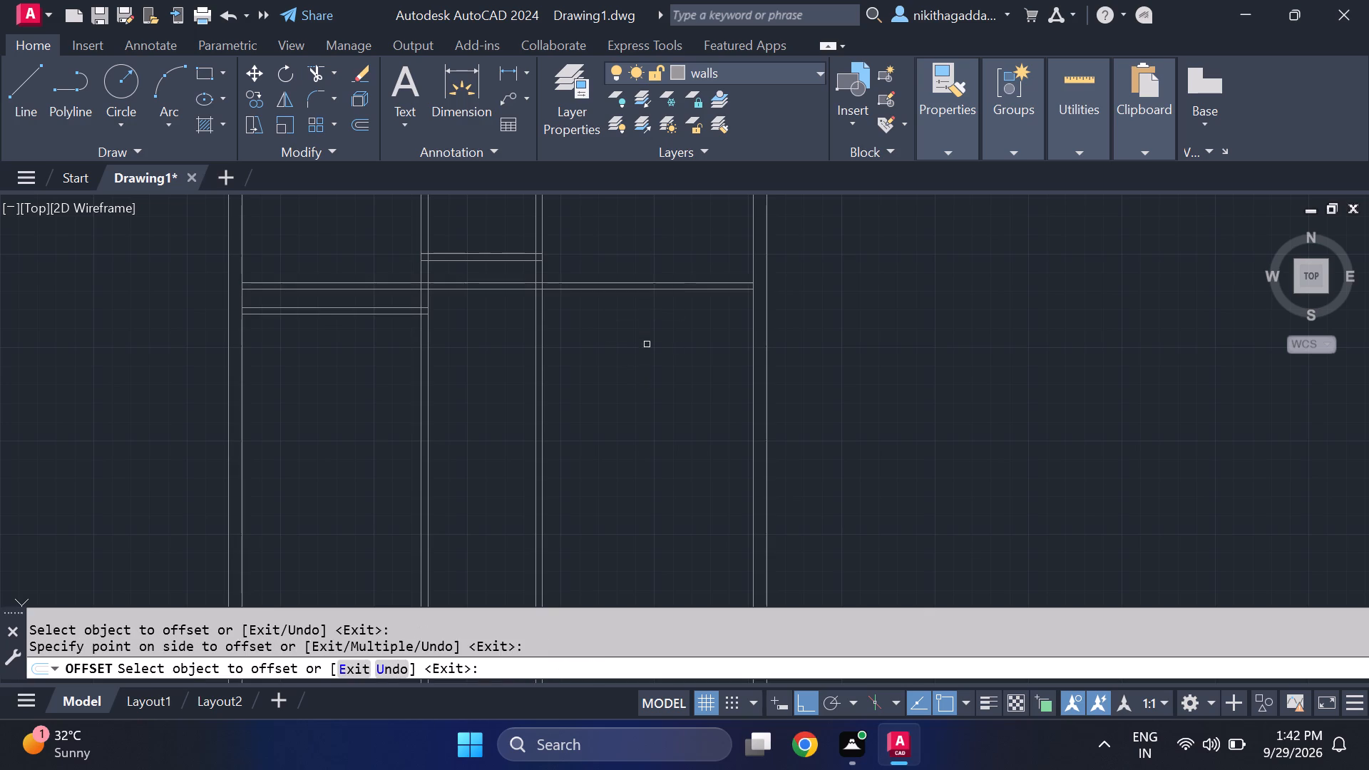
key(Escape)
Trim the full-width partition pair out of the middle bay and from inside the right vertical partition.
text(tr)
key(Return)
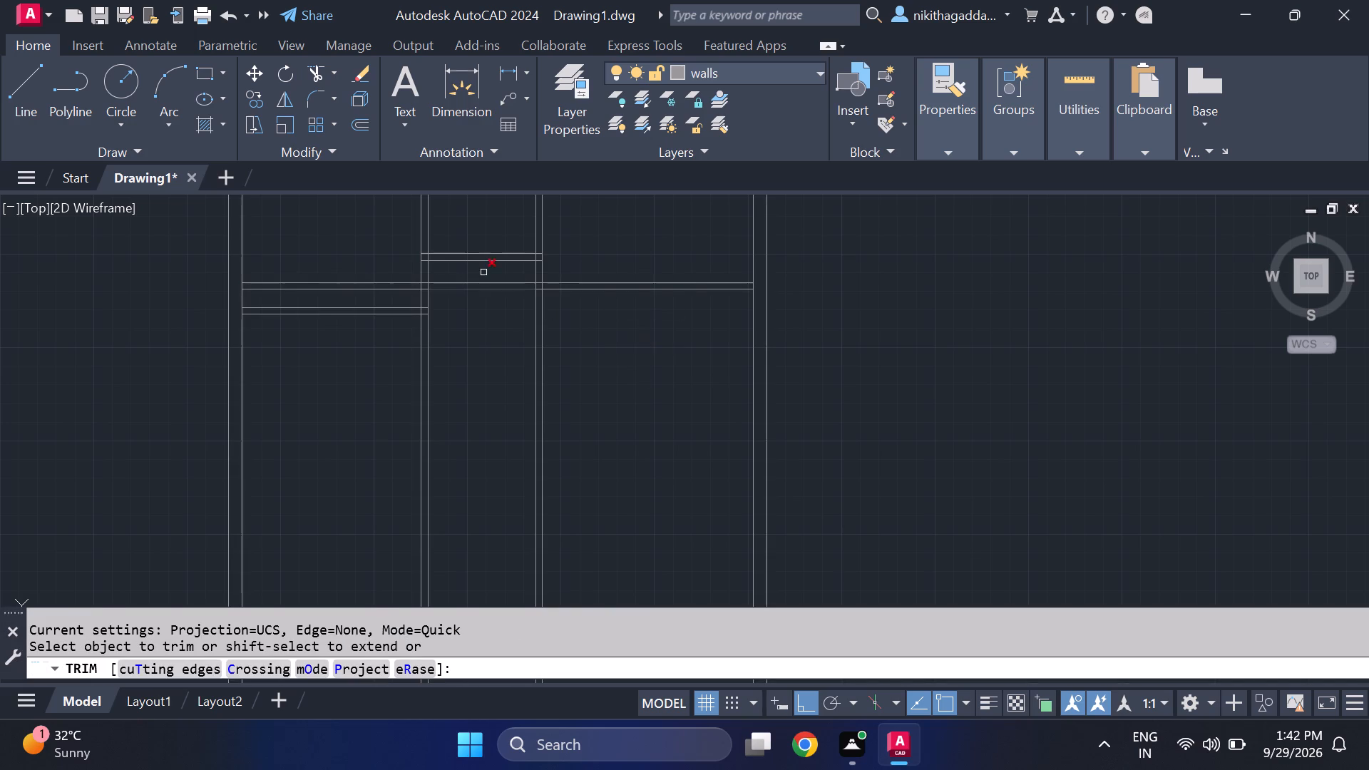
drag(488, 278, 498, 371)
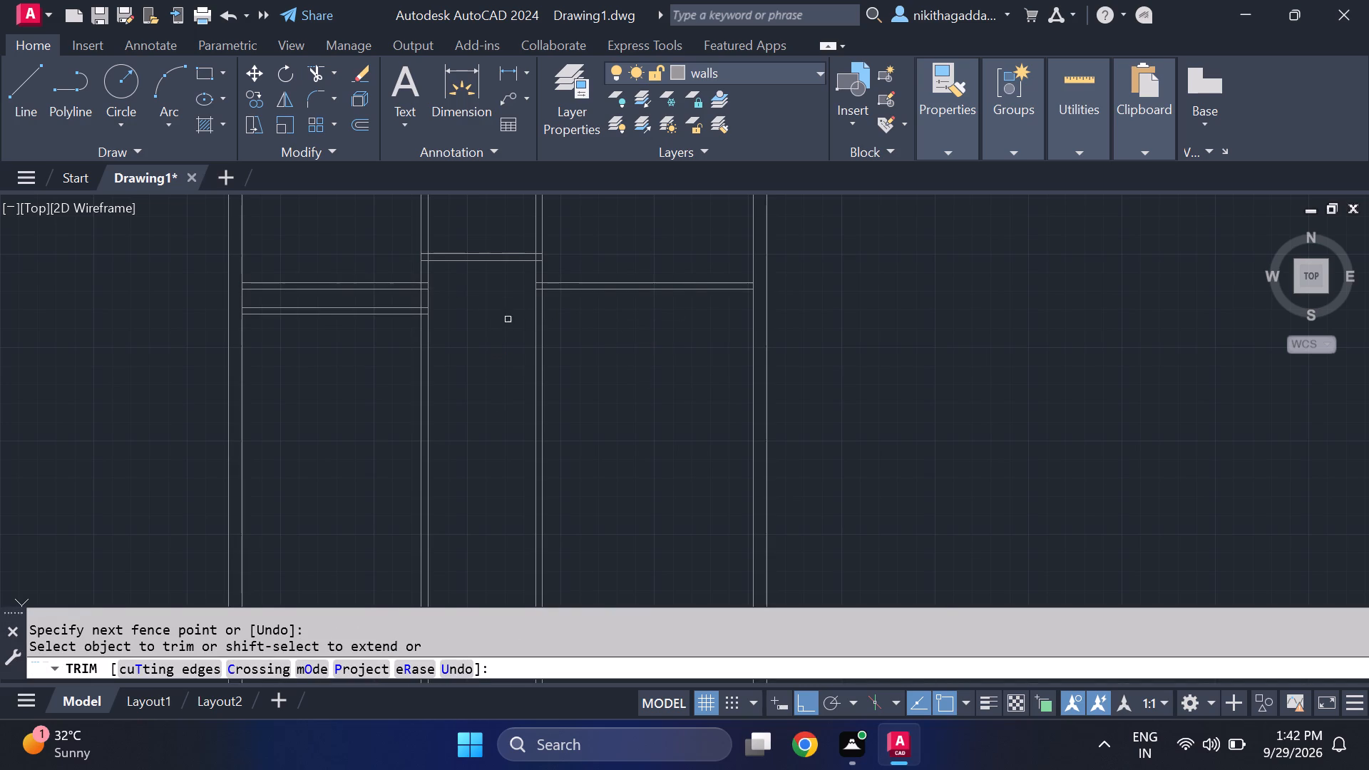
scroll(539, 282, up, 3)
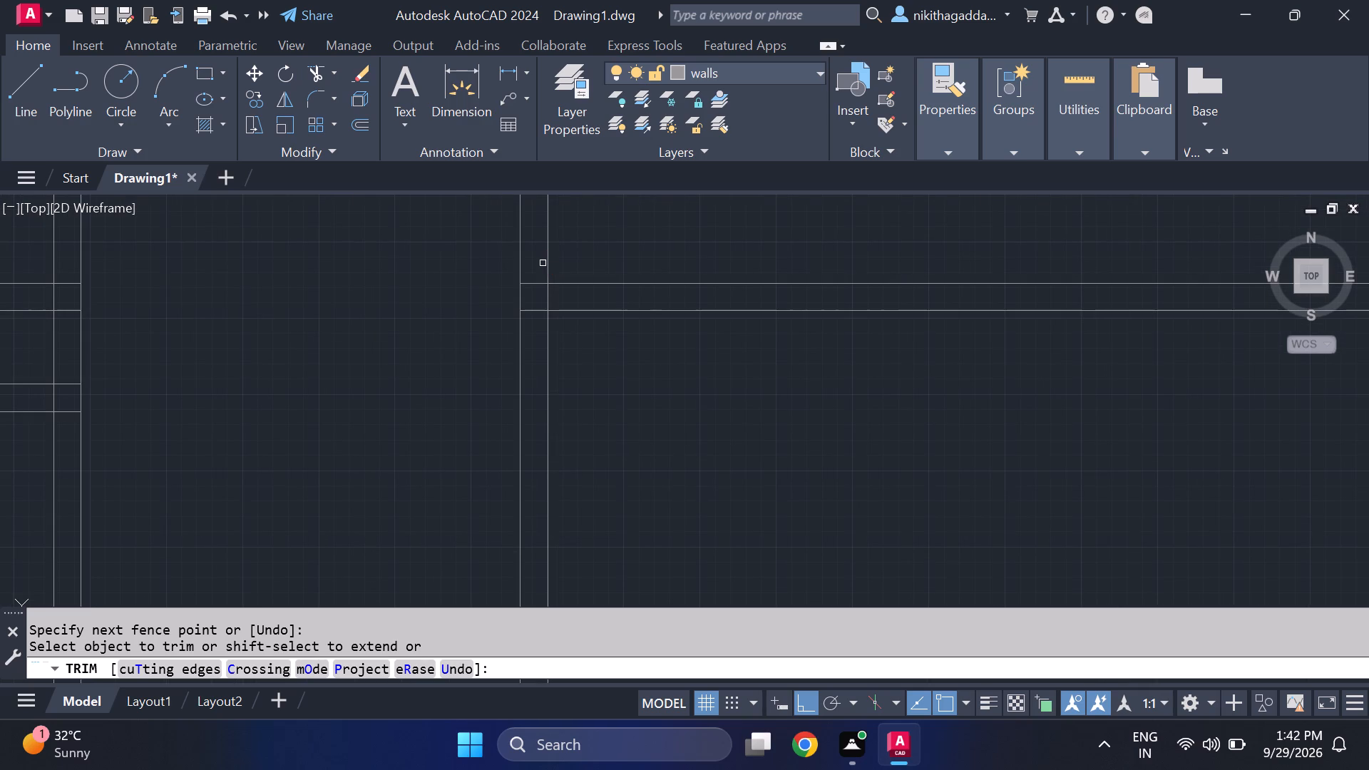
scroll(543, 263, up, 1)
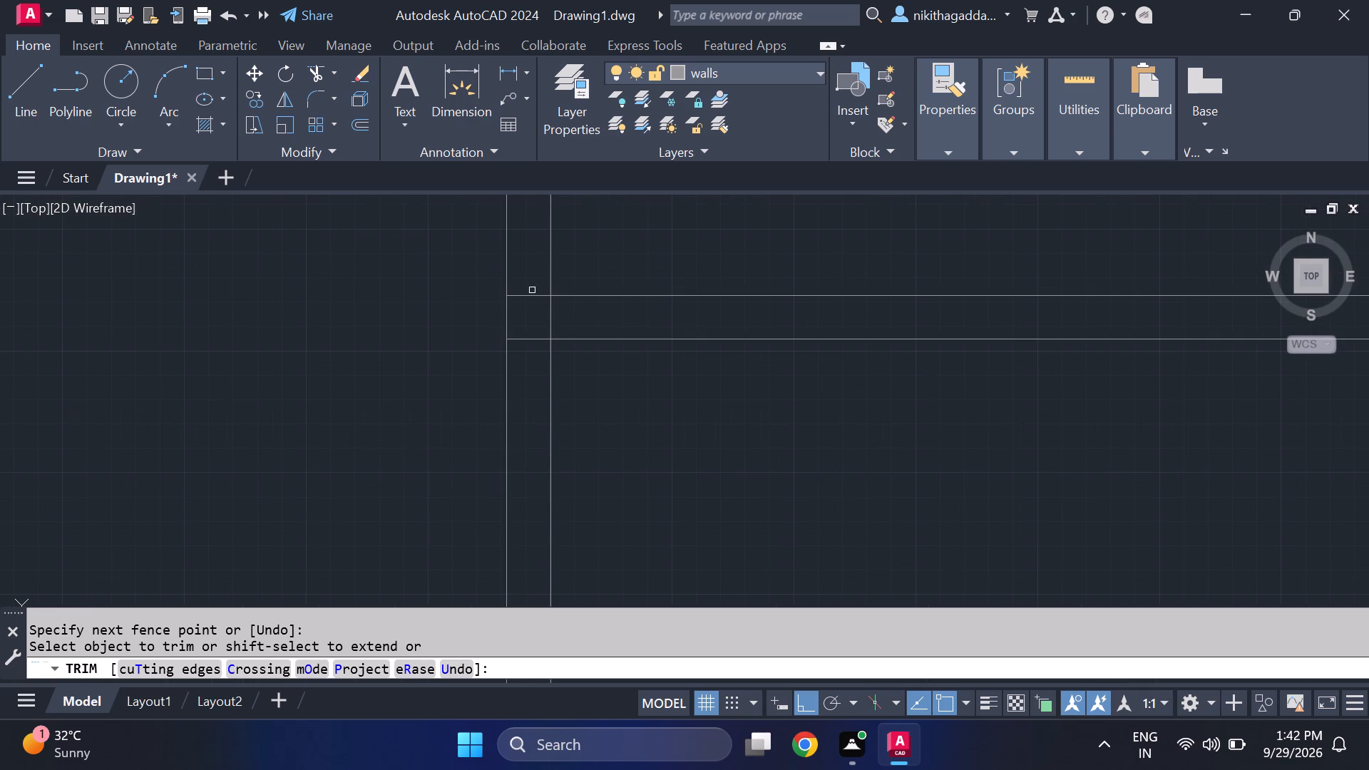
drag(532, 296, 531, 307)
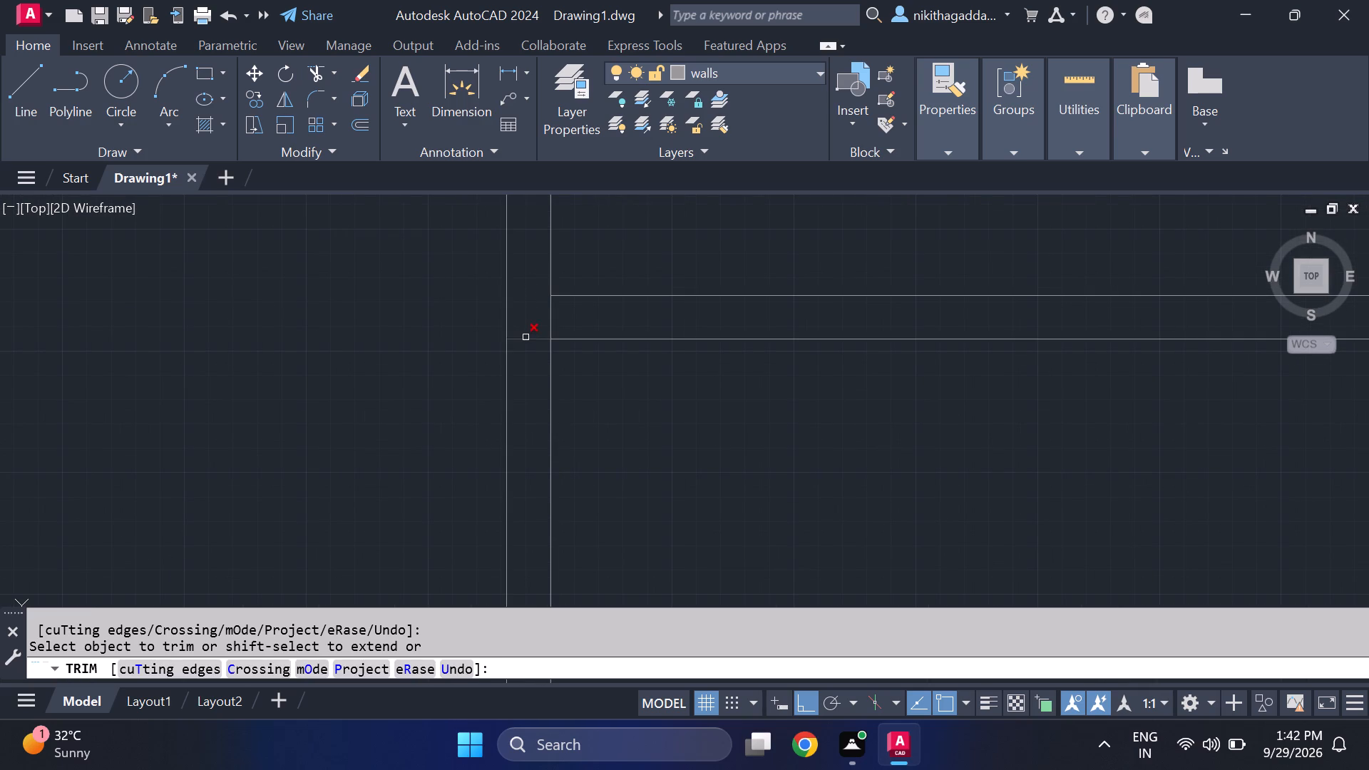
click(525, 337)
Trim the remaining pieces of that partition pair from the left bay and inside the left vertical partition.
scroll(524, 319, down, 4)
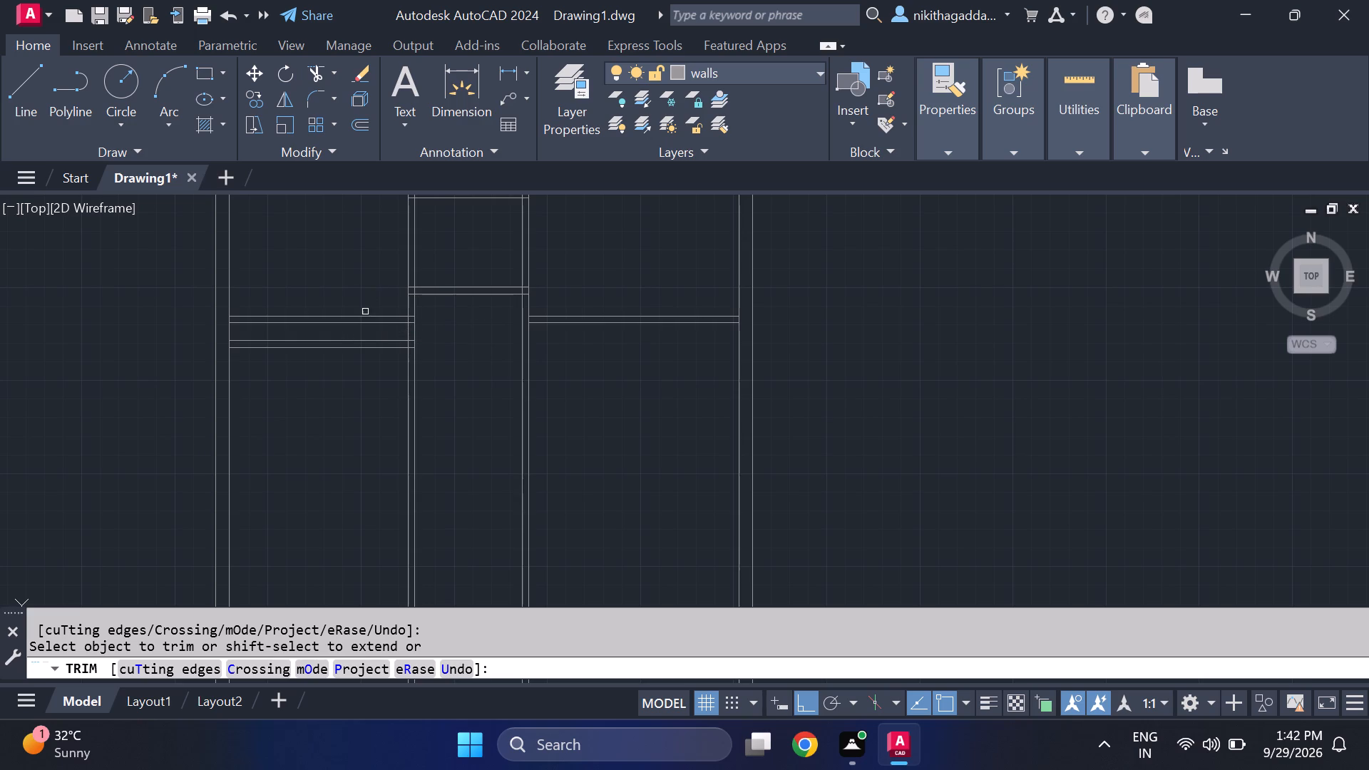
drag(367, 311, 269, 327)
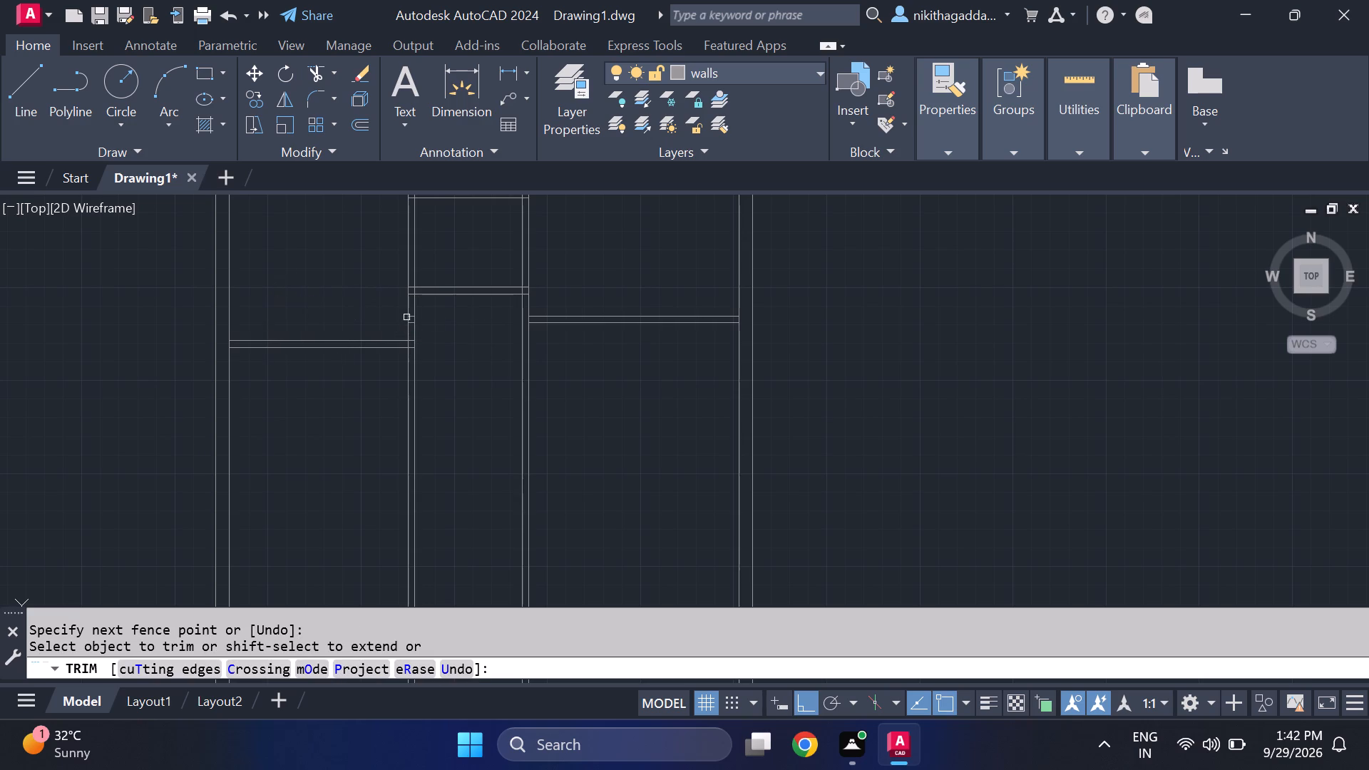
scroll(411, 324, up, 4)
drag(414, 331, 399, 252)
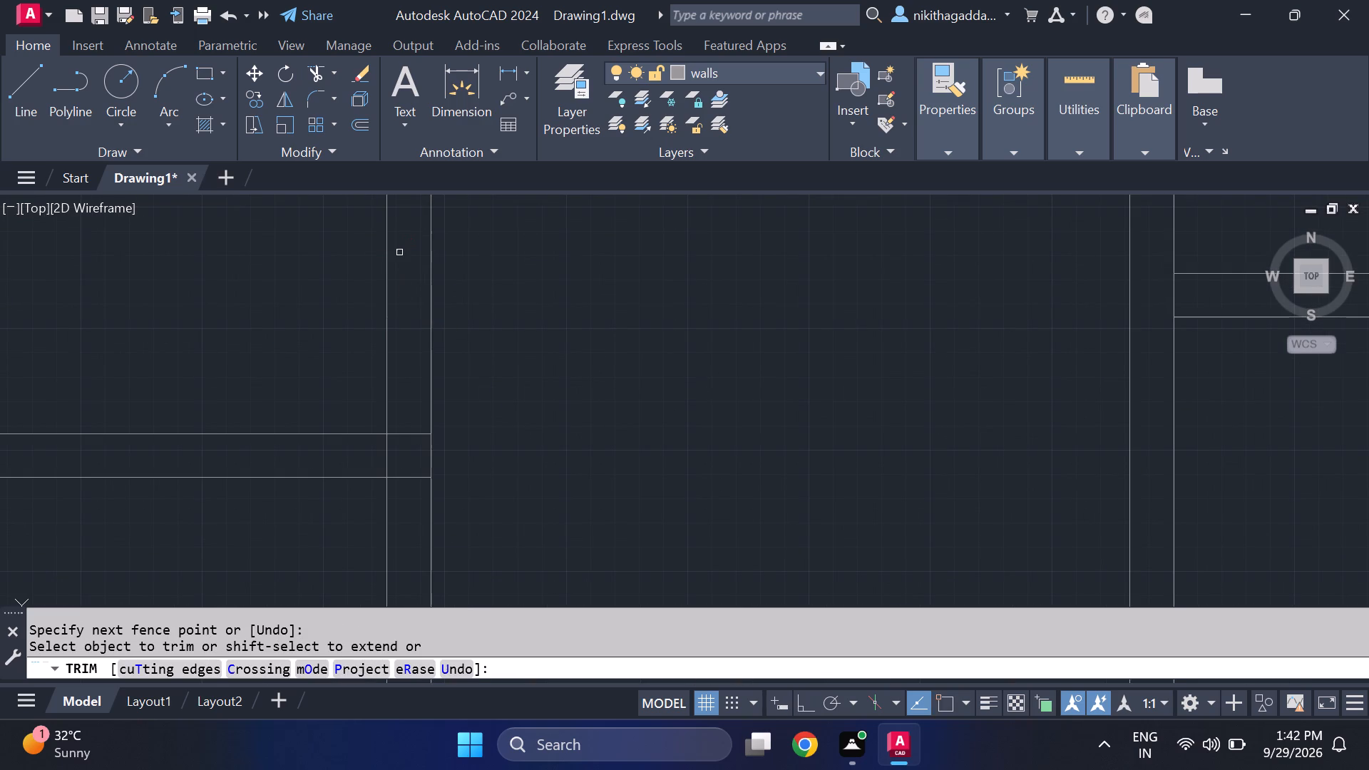
Trim the ends of the left bay's lower partition lines from inside the left vertical partition.
scroll(404, 270, down, 4)
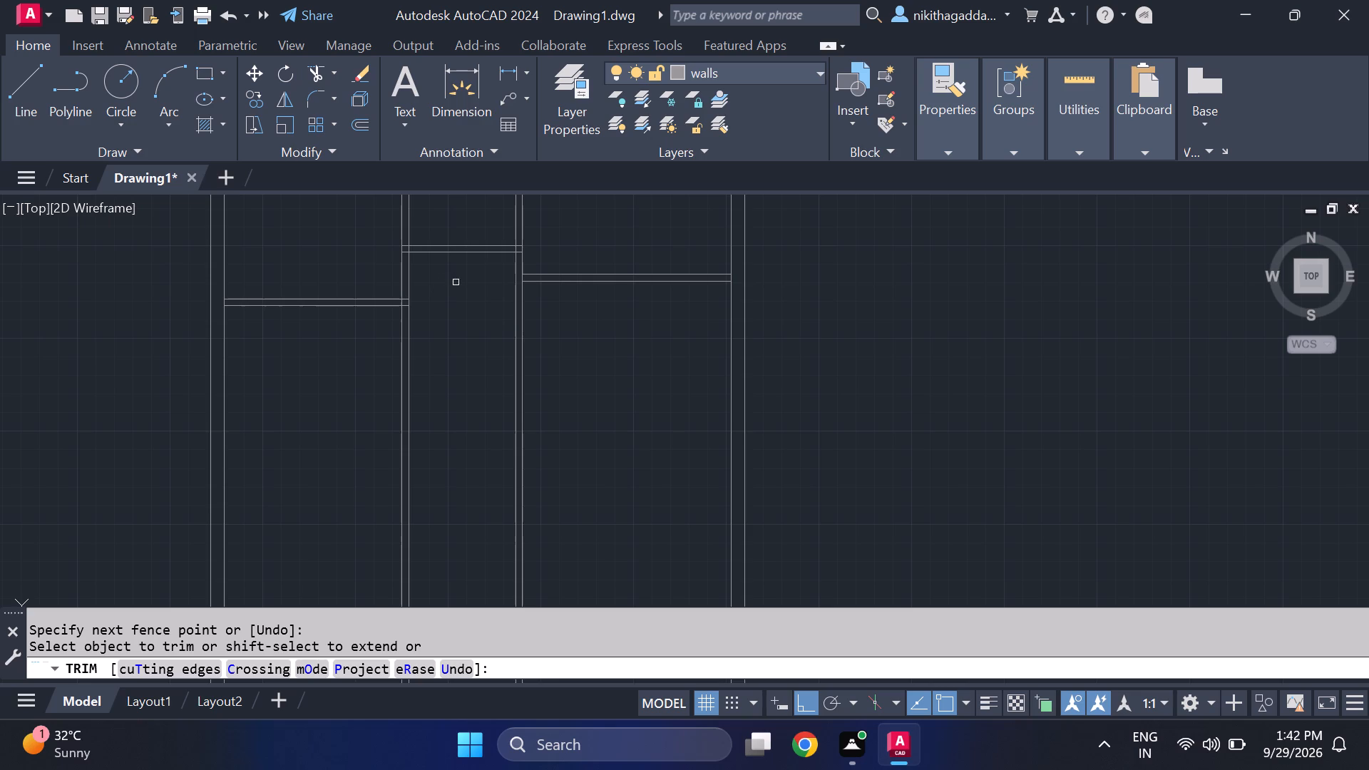
middle_drag(483, 324, 488, 396)
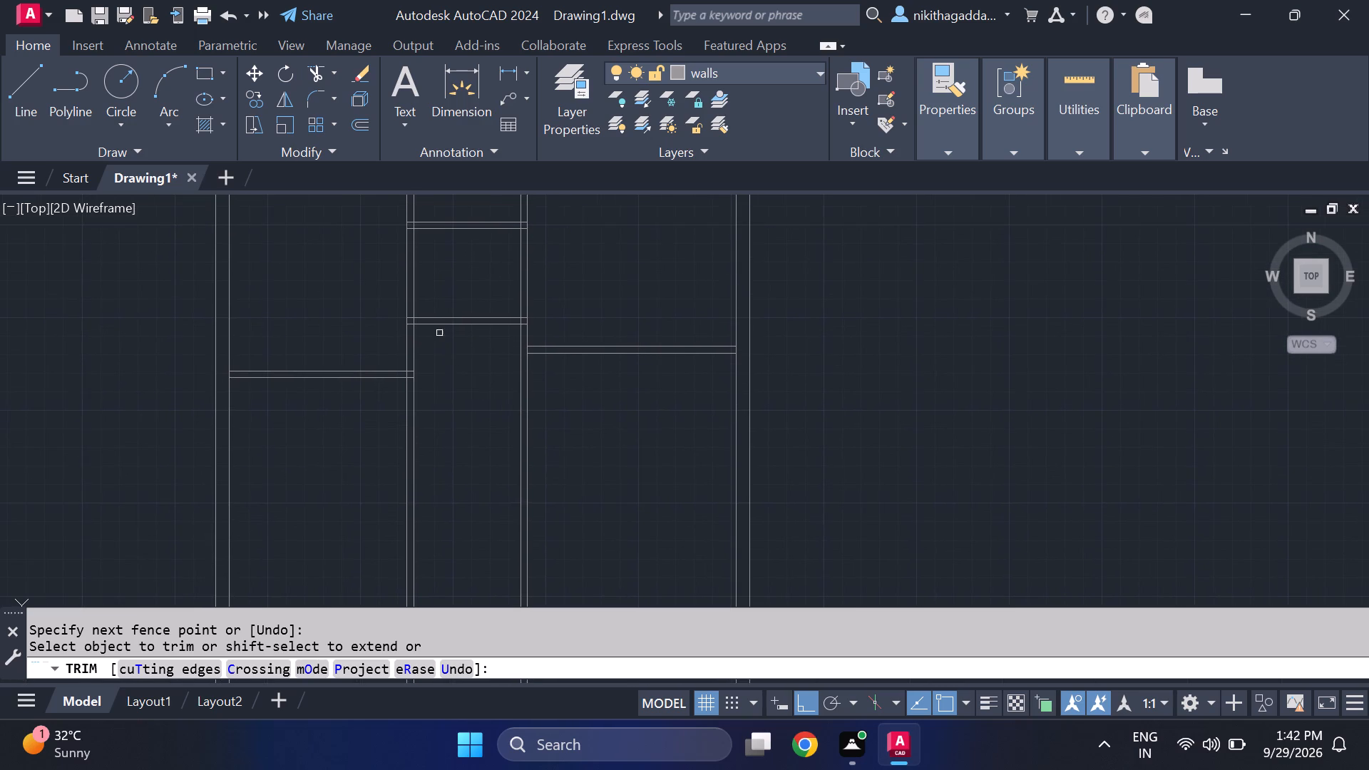
scroll(409, 314, up, 1)
scroll(430, 455, up, 2)
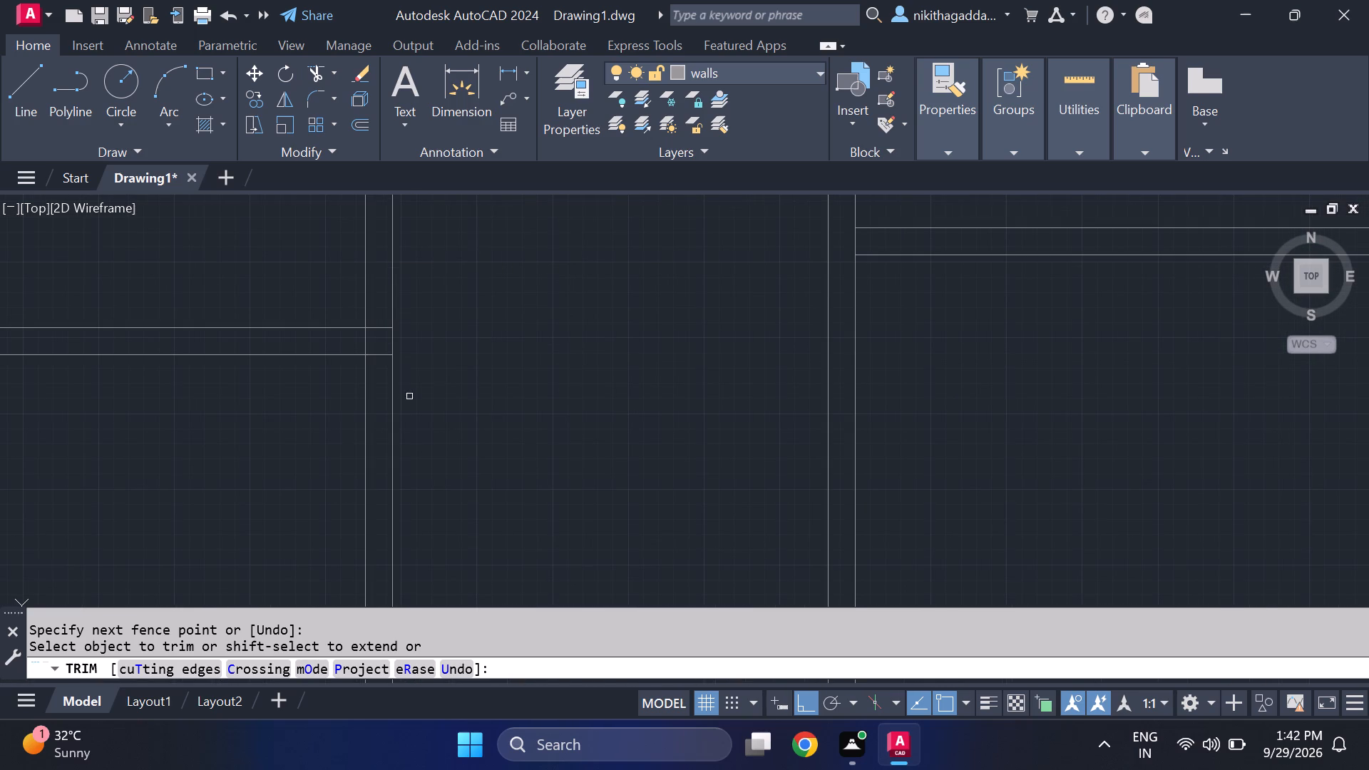
drag(381, 370, 390, 327)
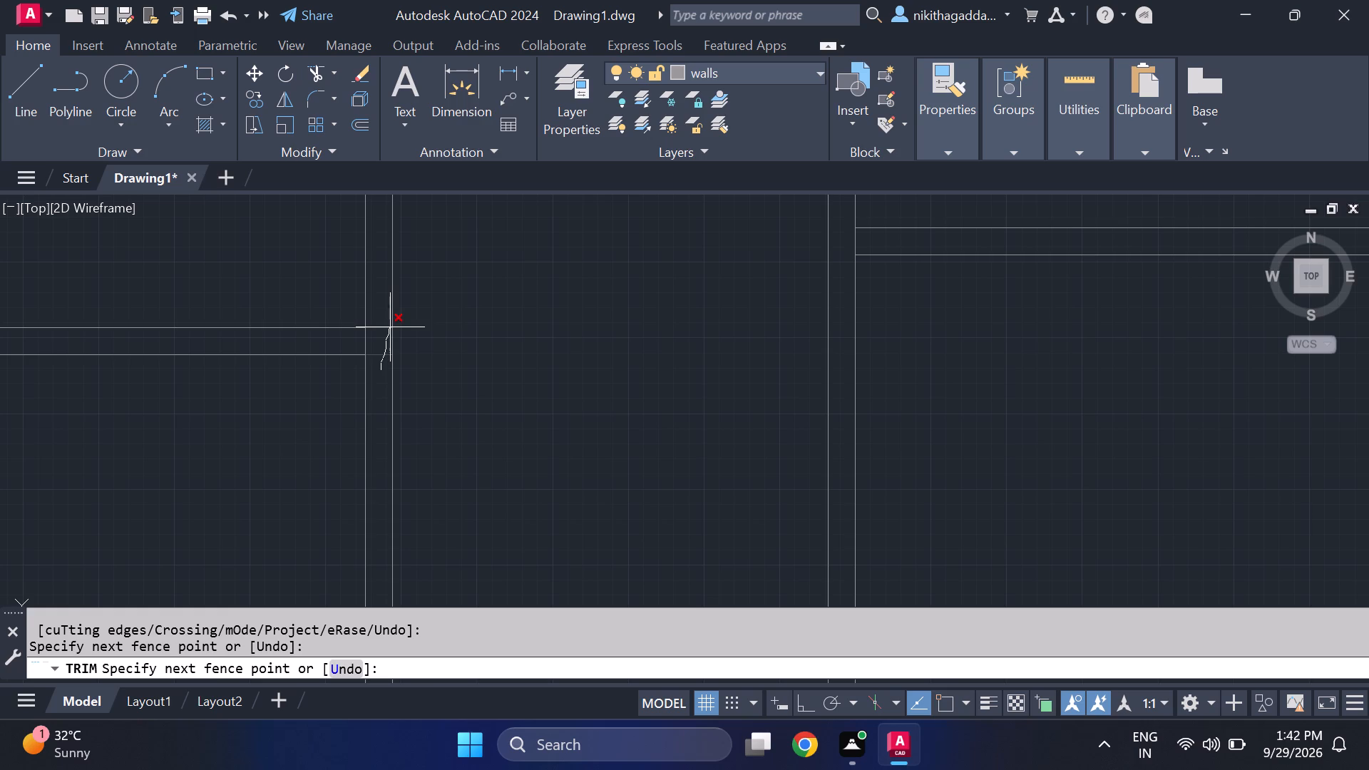
drag(390, 327, 389, 327)
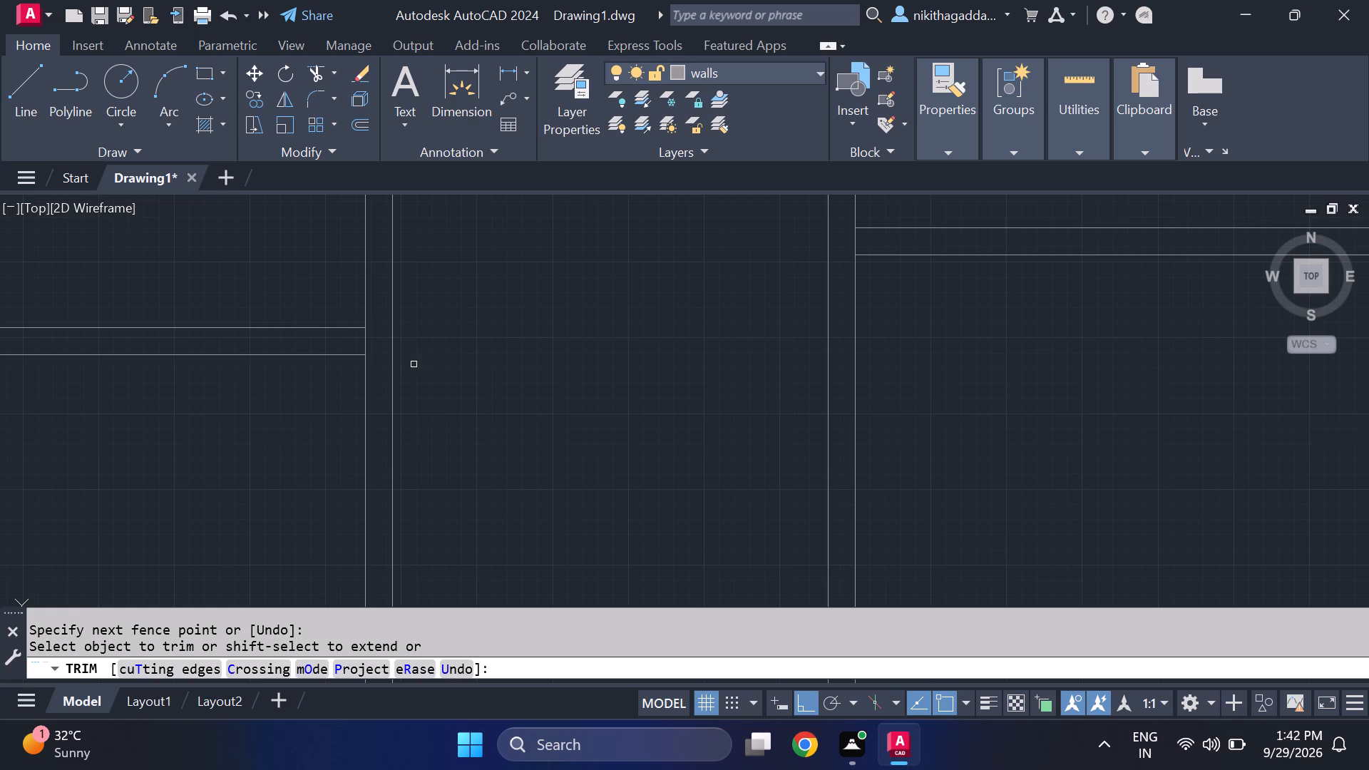
key(Escape)
Extend the bottom line of the left bay's lower partition to the far line of the left vertical partition.
text(ex)
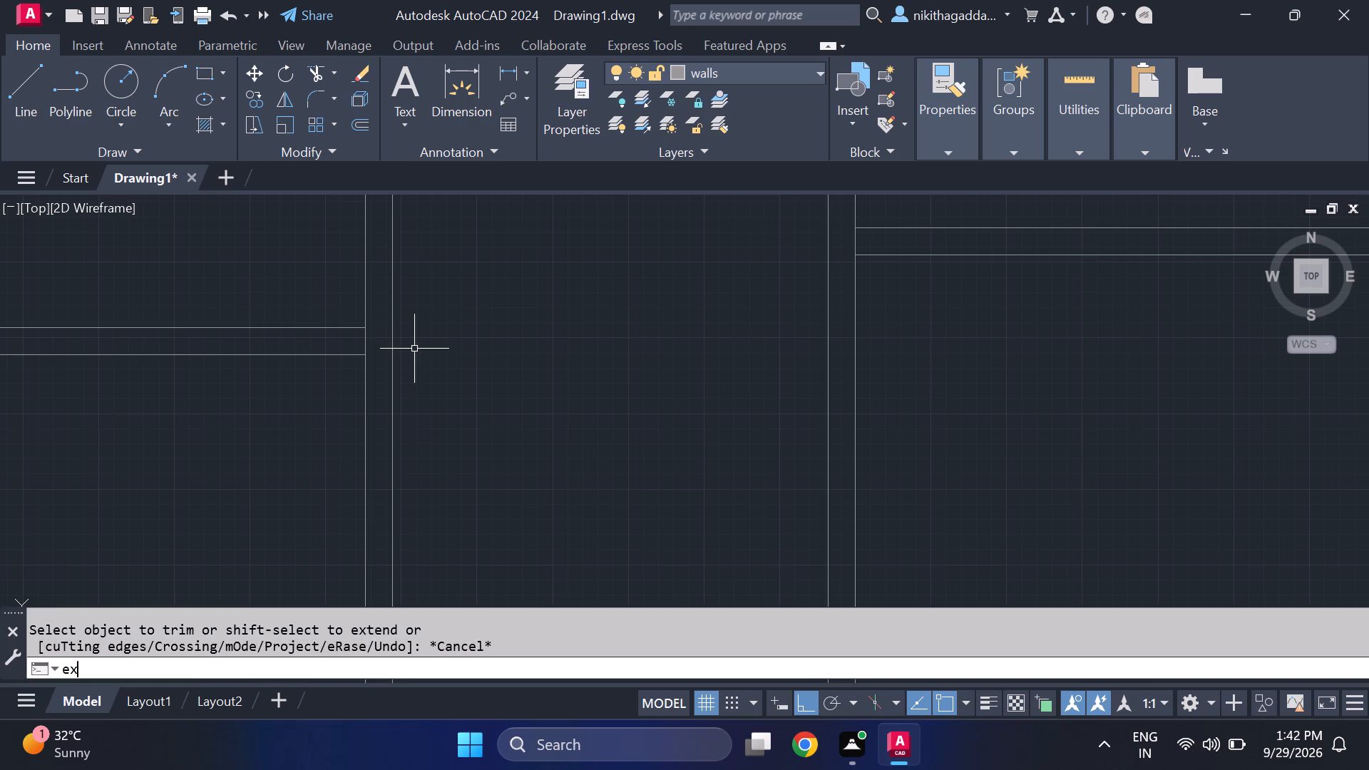
key(Return)
click(347, 352)
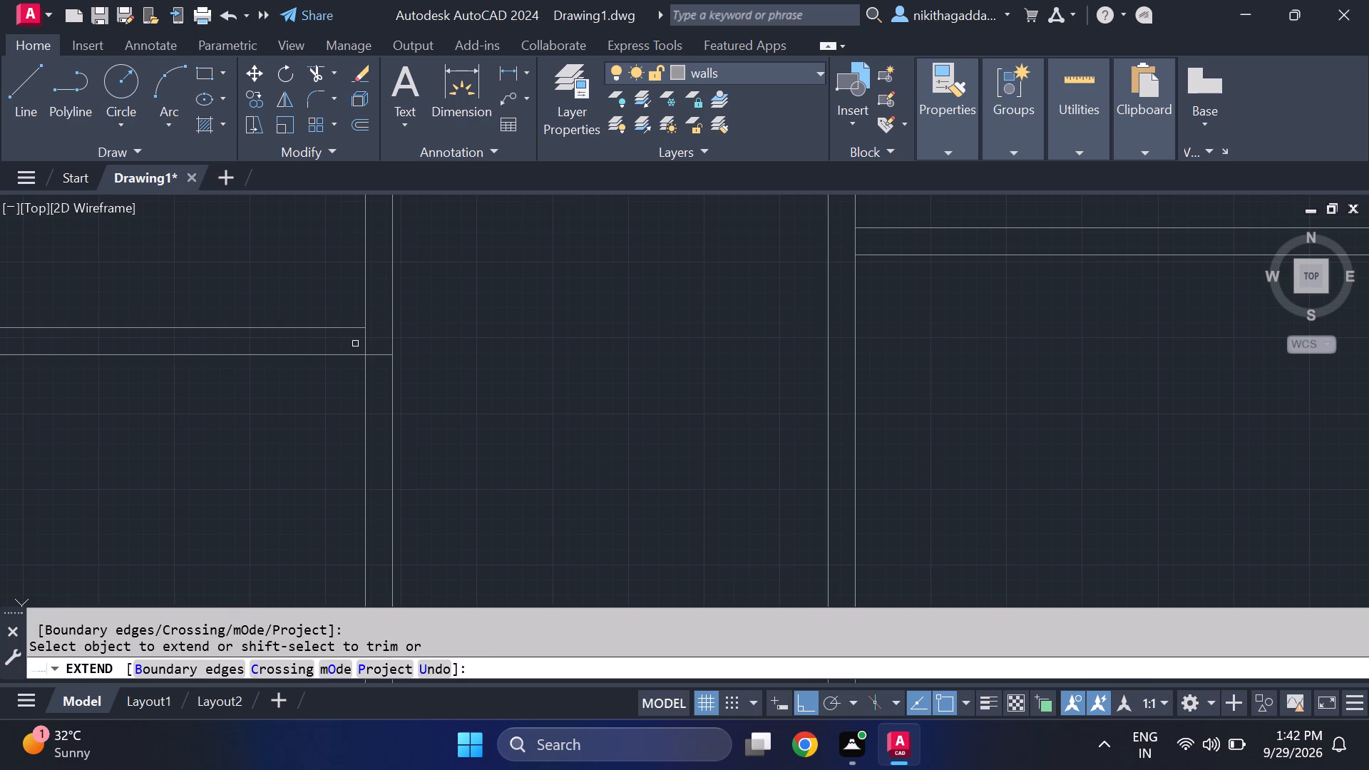
key(Escape)
Trim away the left vertical partition below the left bay's lower partition, including the stub inside the corner.
text(tr)
key(Return)
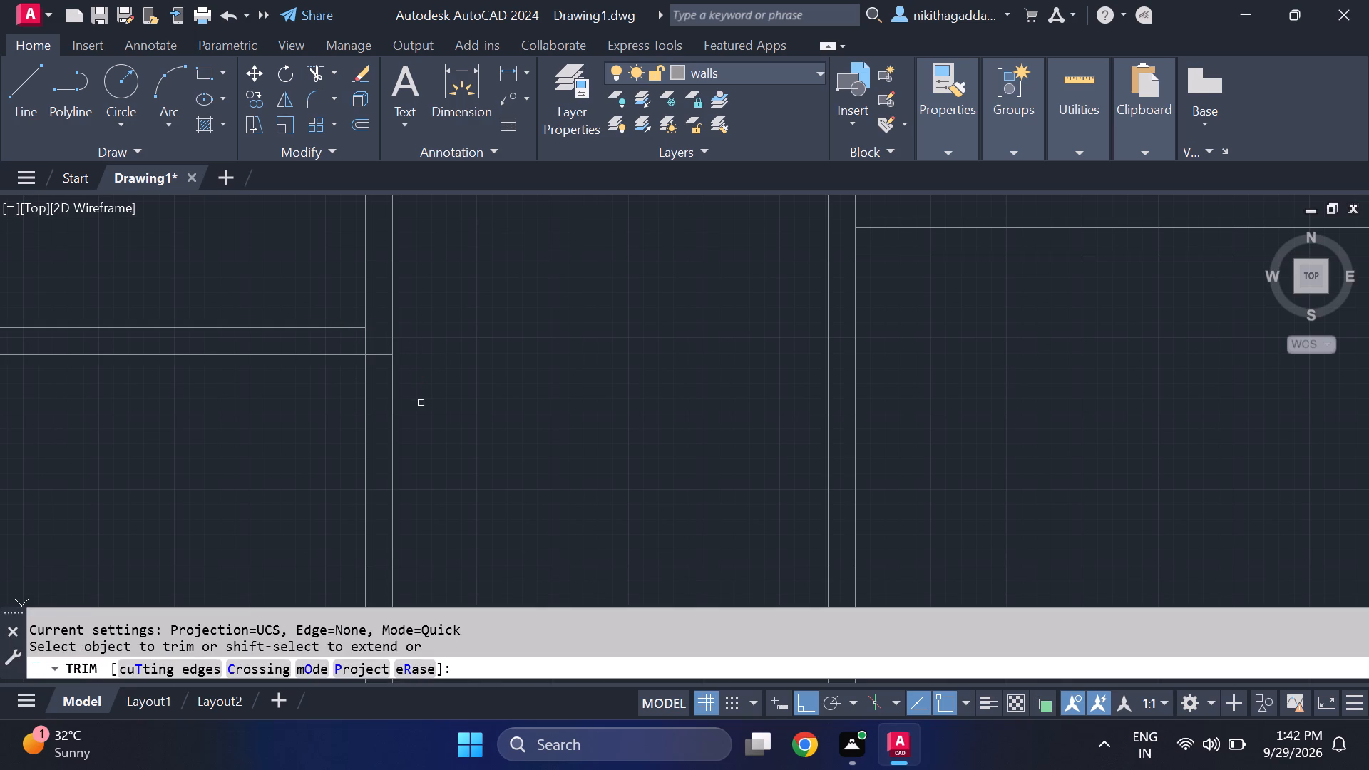
scroll(420, 404, down, 2)
middle_drag(409, 433, 416, 336)
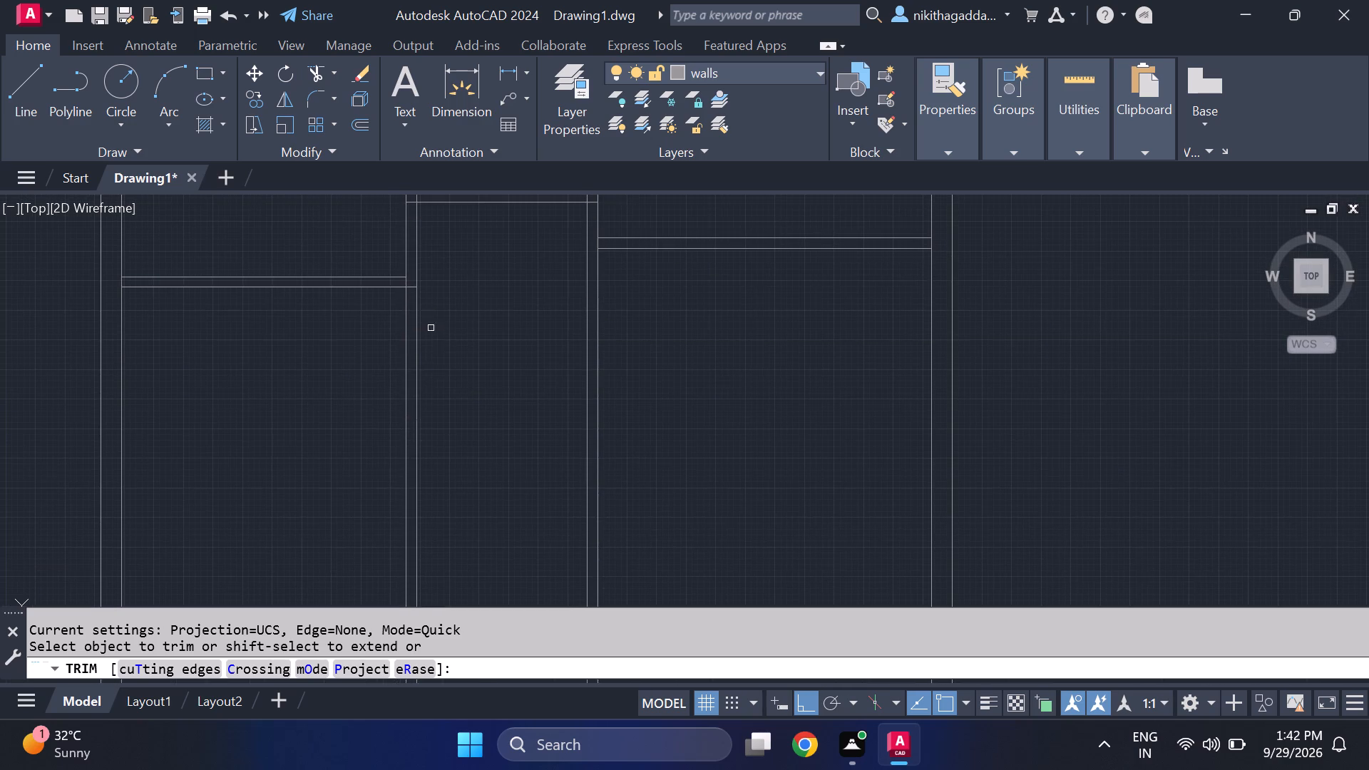
drag(438, 342, 289, 444)
middle_drag(379, 420, 369, 490)
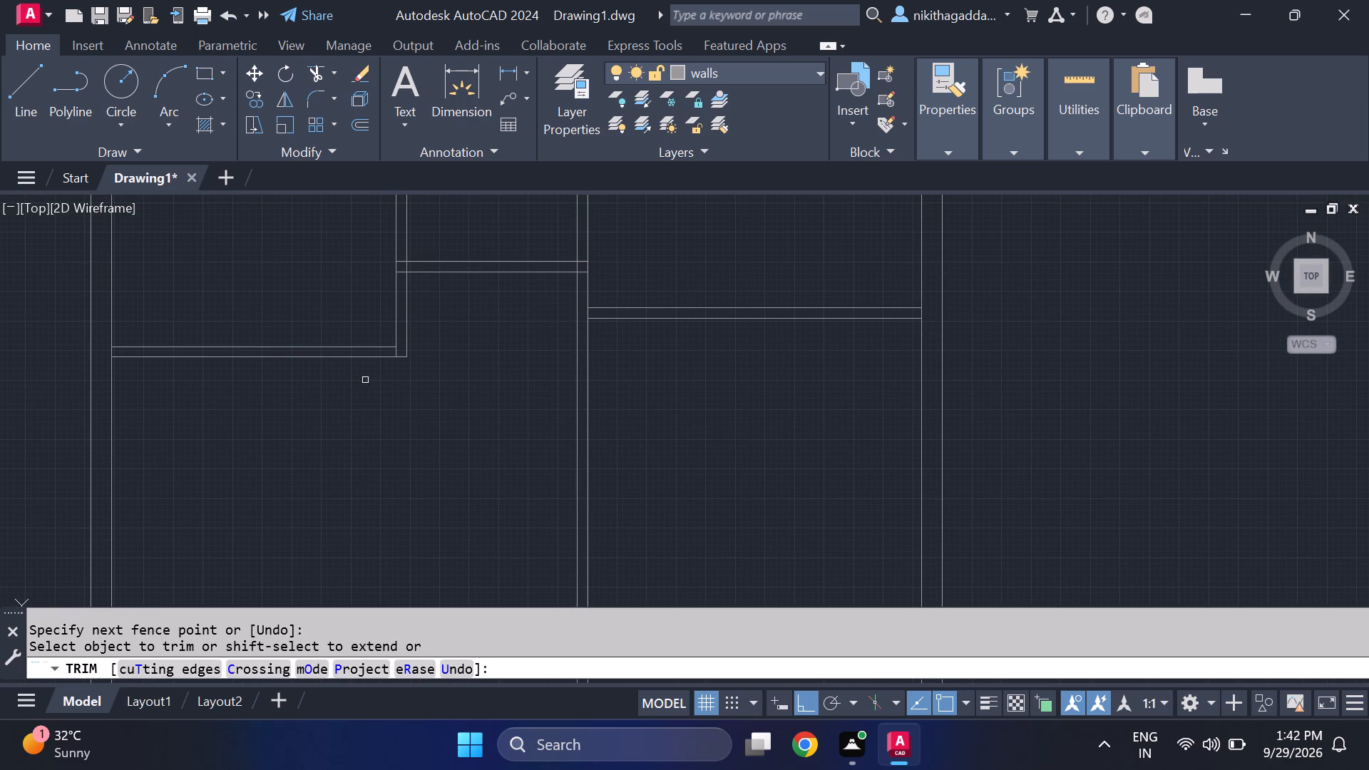
scroll(366, 349, up, 2)
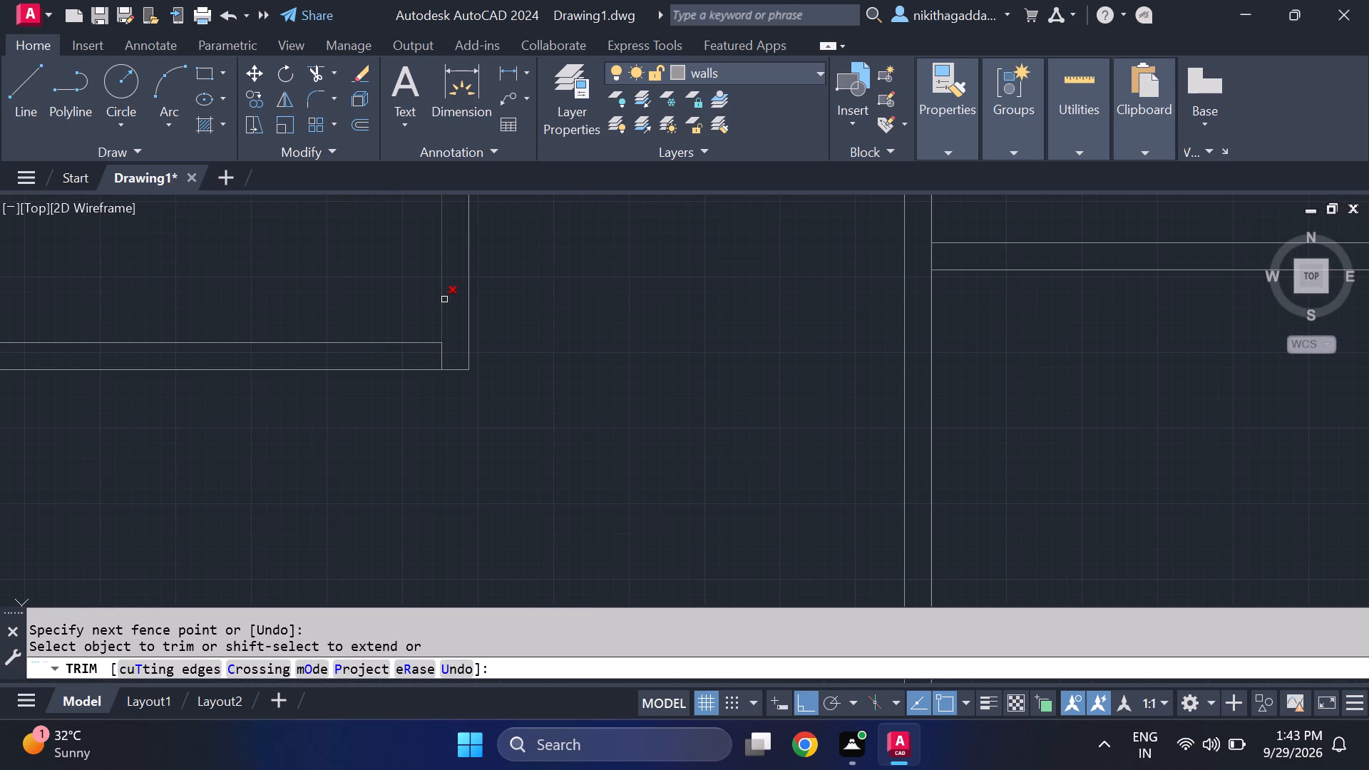
scroll(461, 314, down, 3)
scroll(455, 295, up, 2)
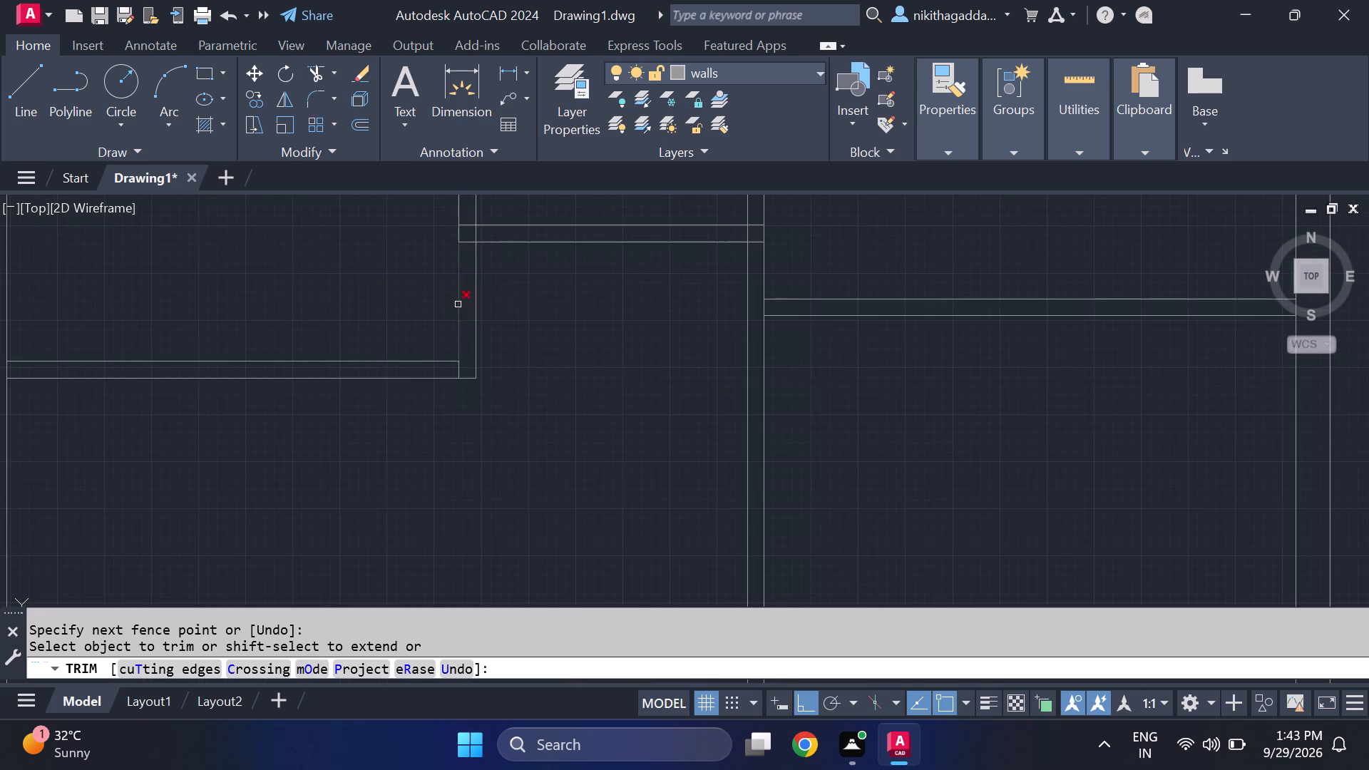
scroll(476, 357, up, 4)
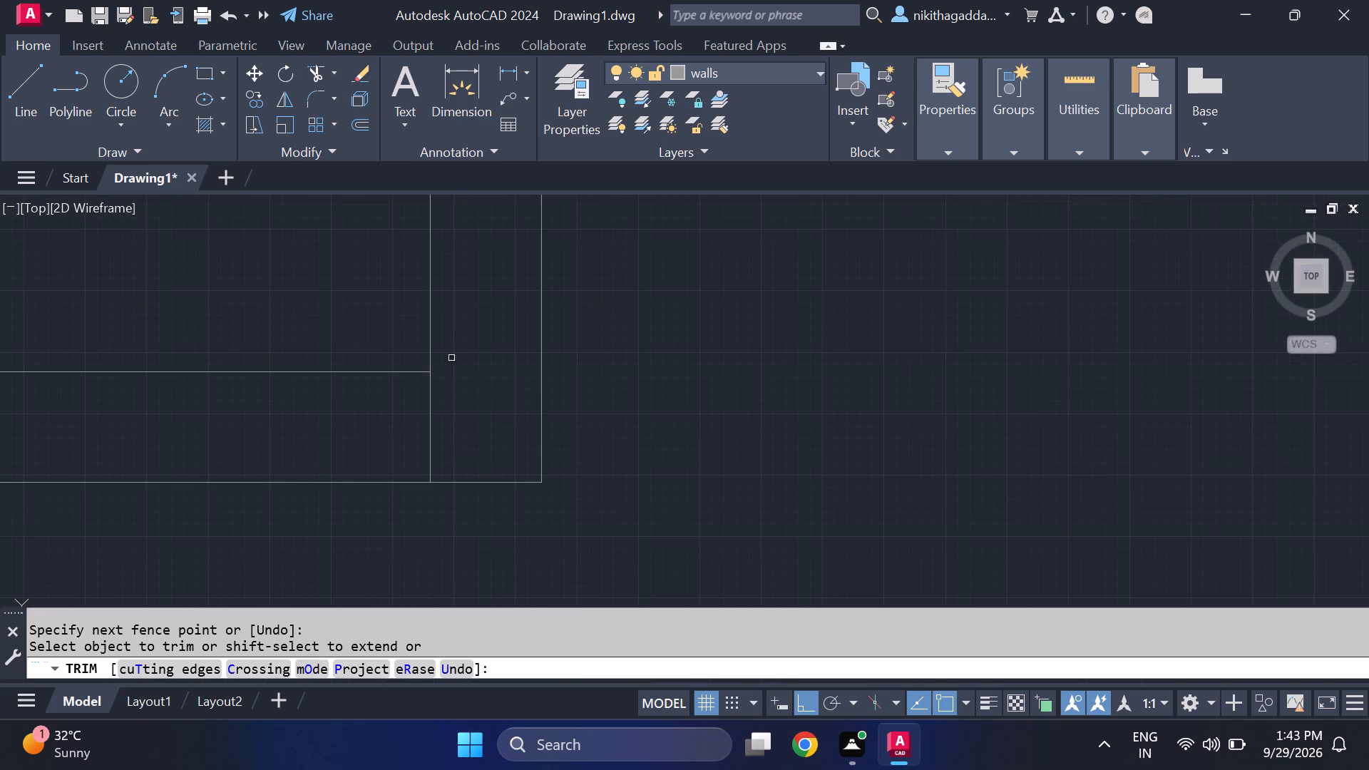
click(431, 423)
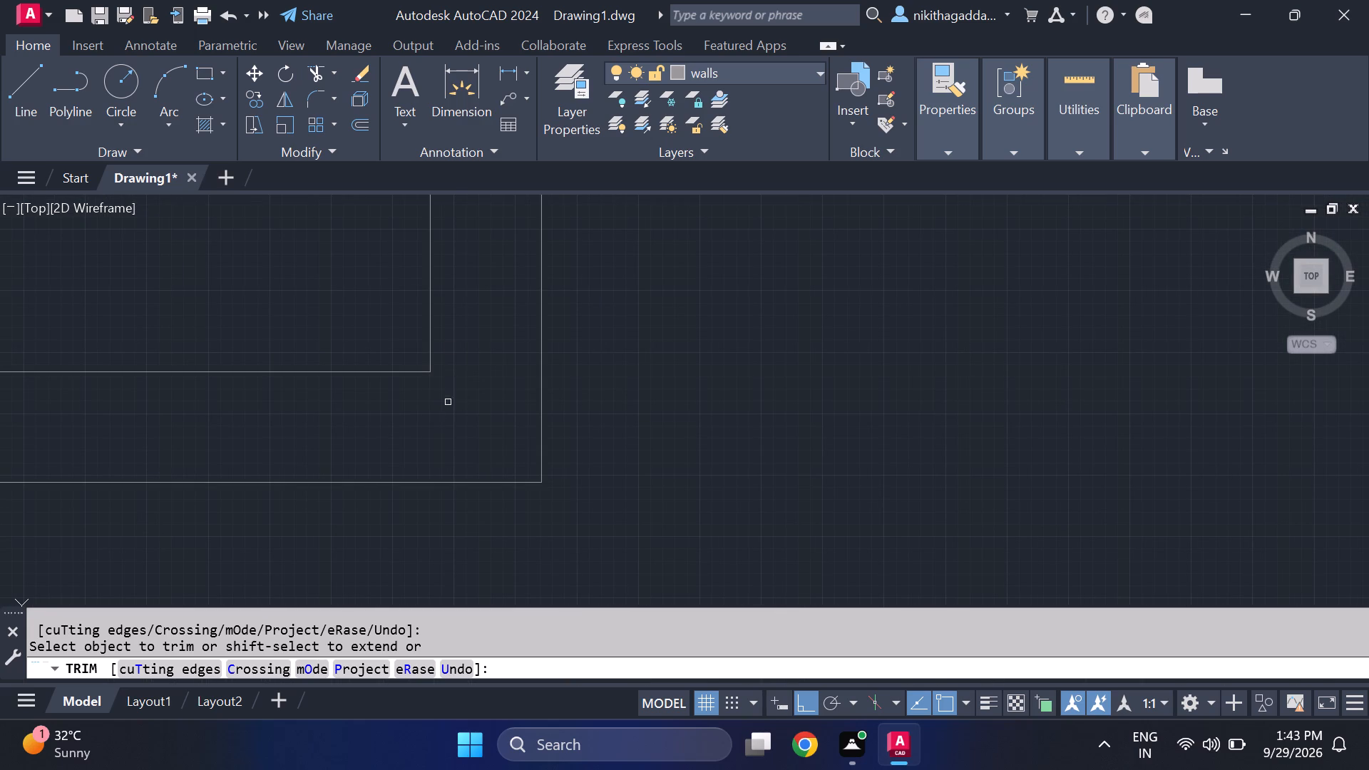
Trim the middle bay's lower partition where it meets the left vertical partition, removing the line ends and the piece between them.
scroll(534, 361, down, 5)
middle_drag(550, 324, 565, 391)
scroll(536, 343, up, 1)
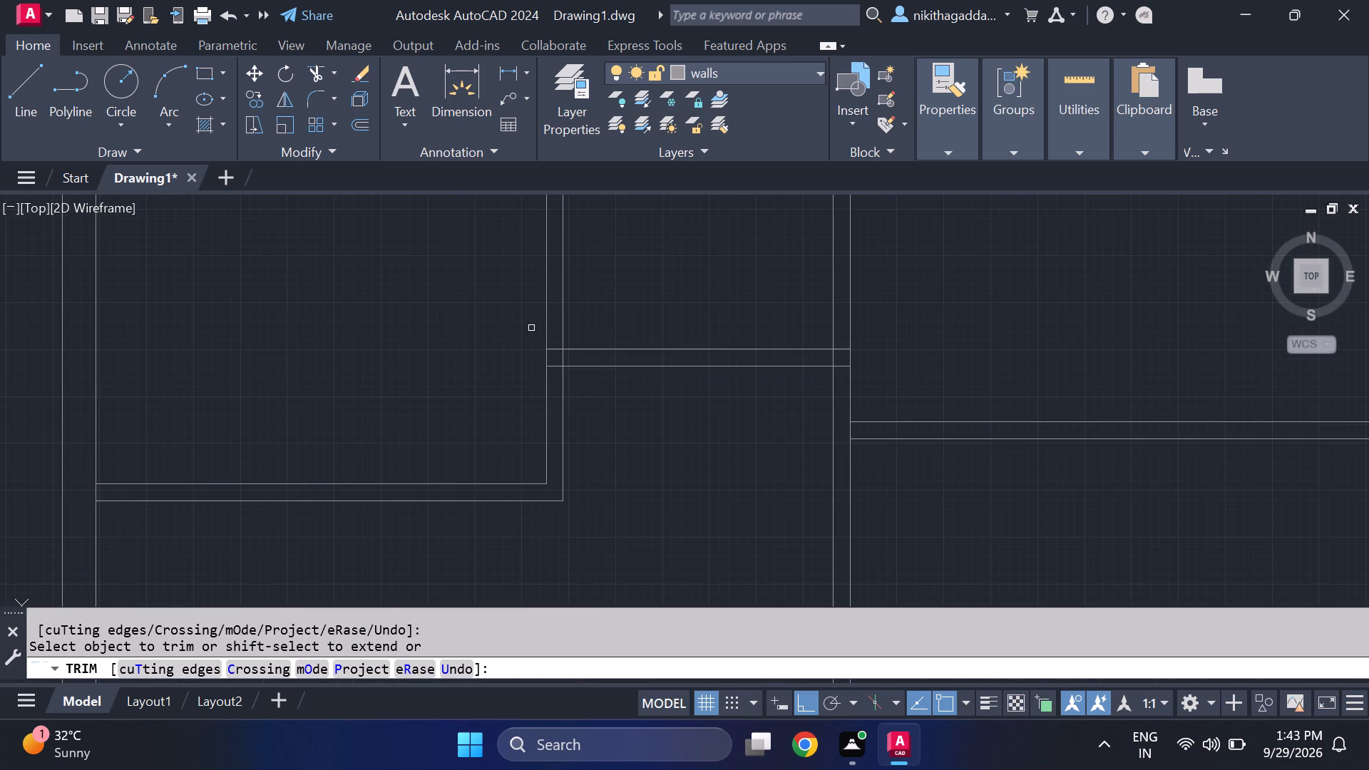
scroll(528, 309, up, 2)
drag(596, 396, 585, 480)
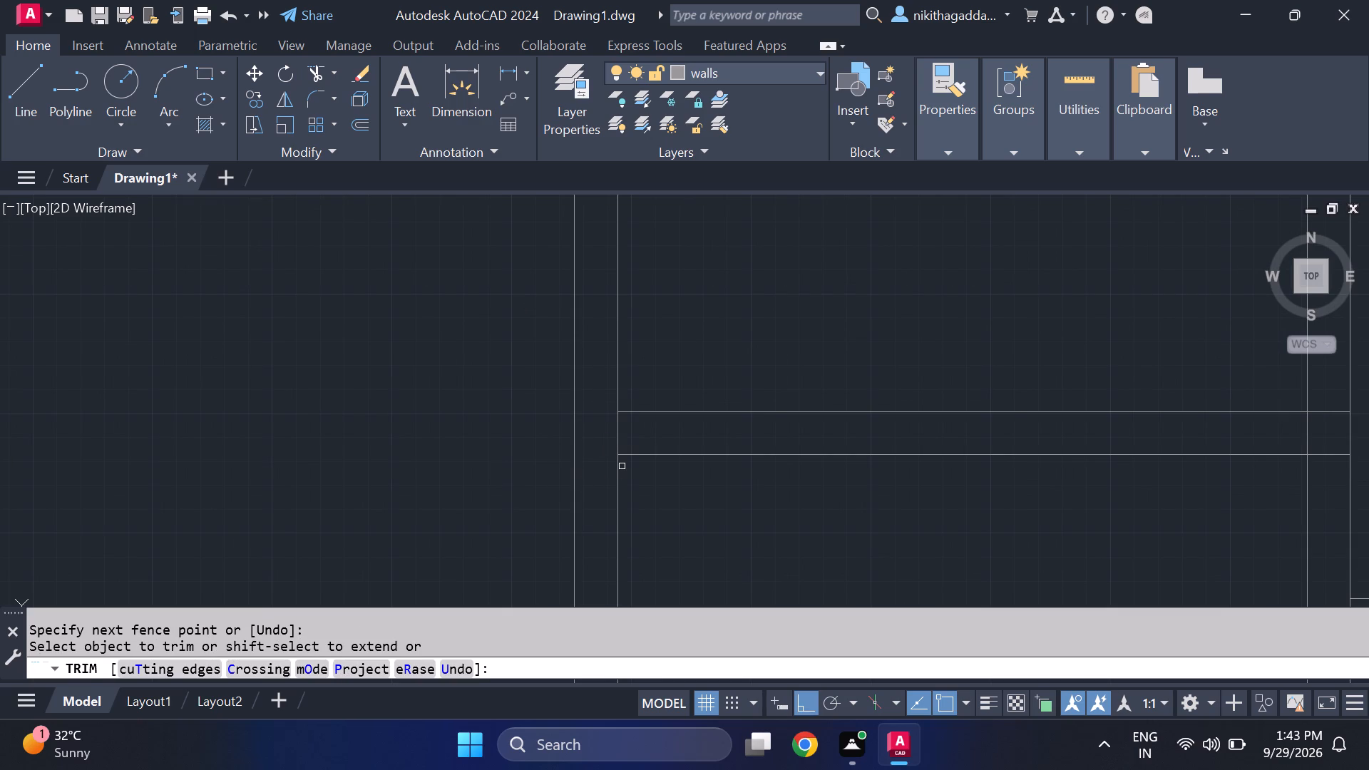
click(622, 428)
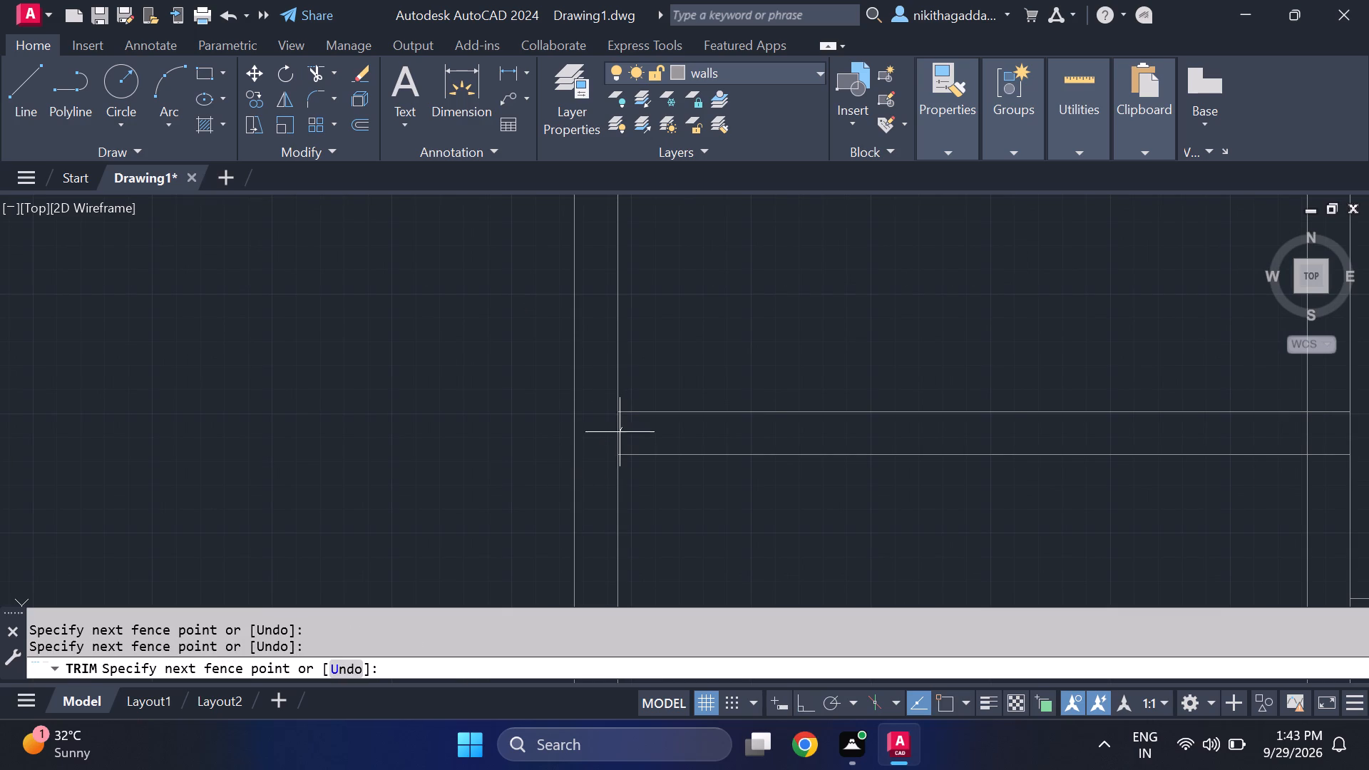
click(613, 433)
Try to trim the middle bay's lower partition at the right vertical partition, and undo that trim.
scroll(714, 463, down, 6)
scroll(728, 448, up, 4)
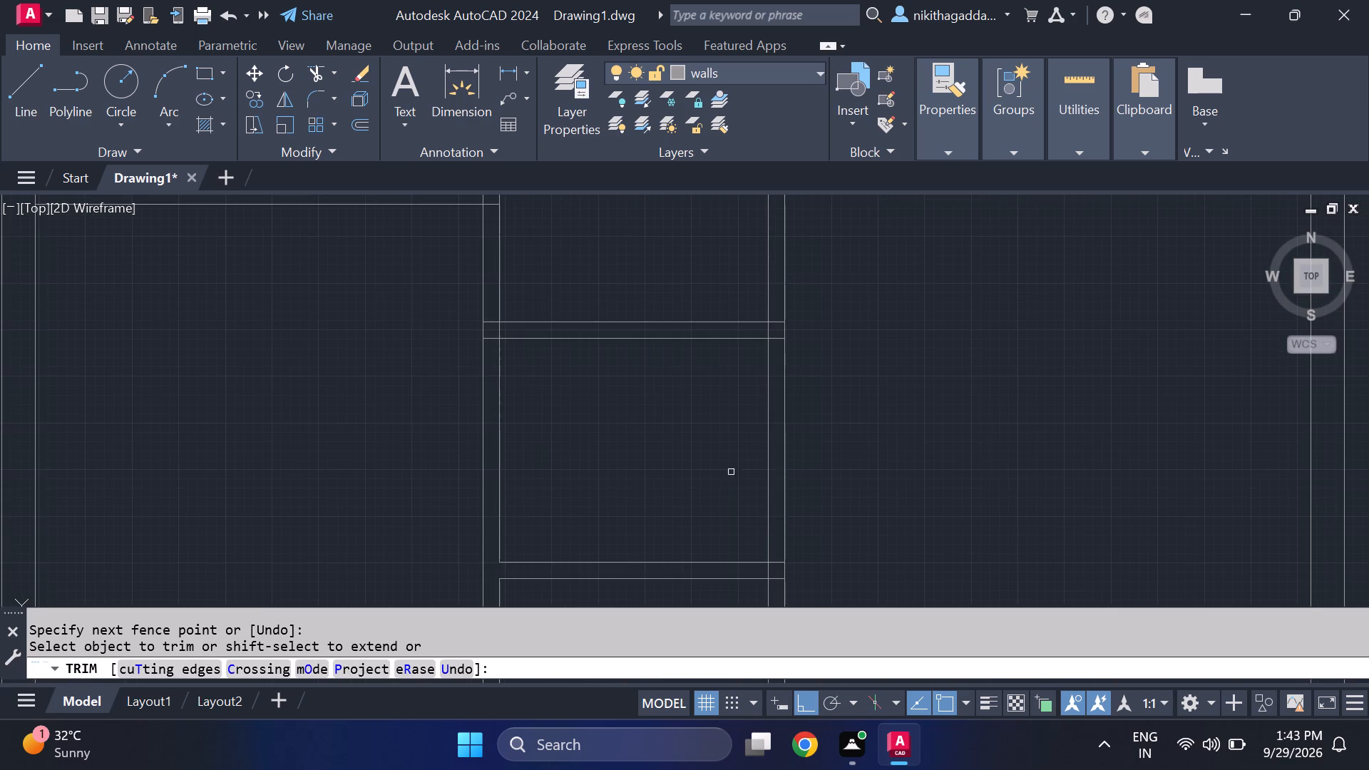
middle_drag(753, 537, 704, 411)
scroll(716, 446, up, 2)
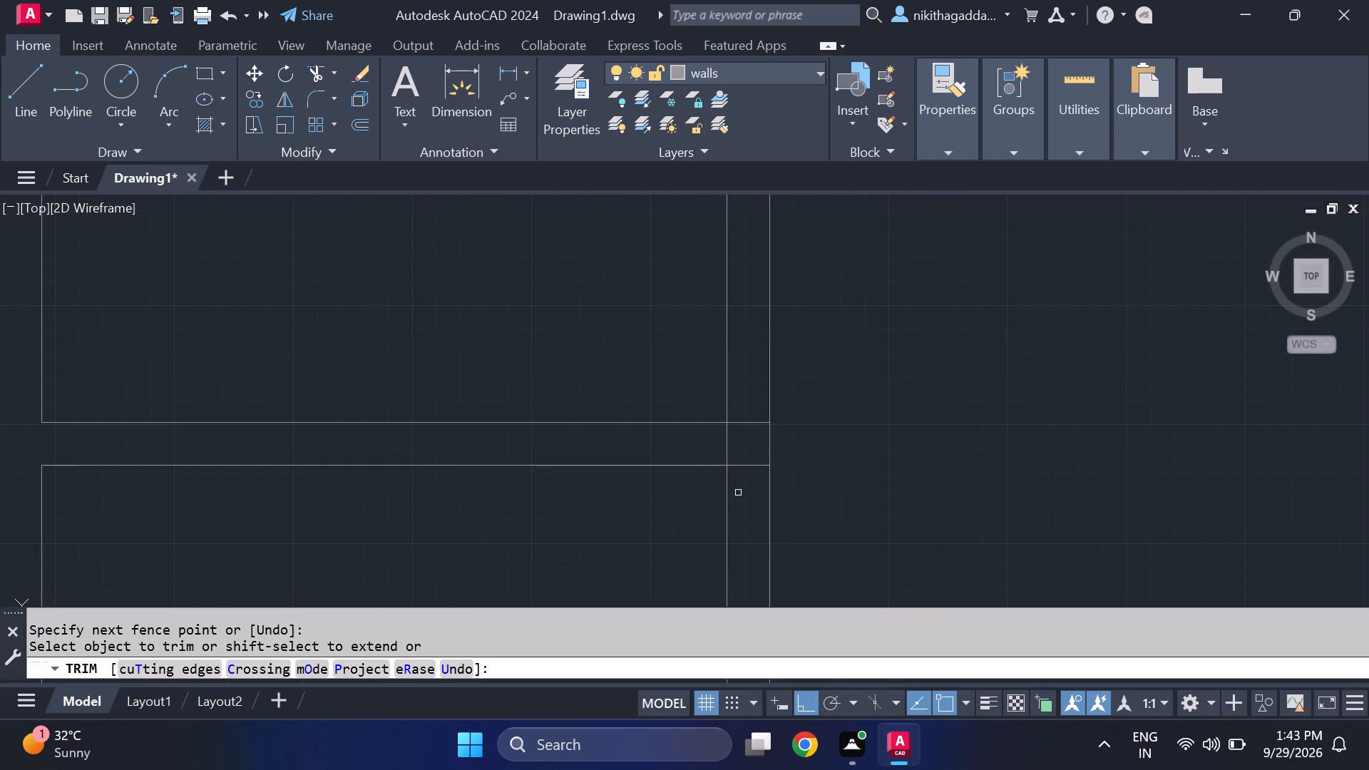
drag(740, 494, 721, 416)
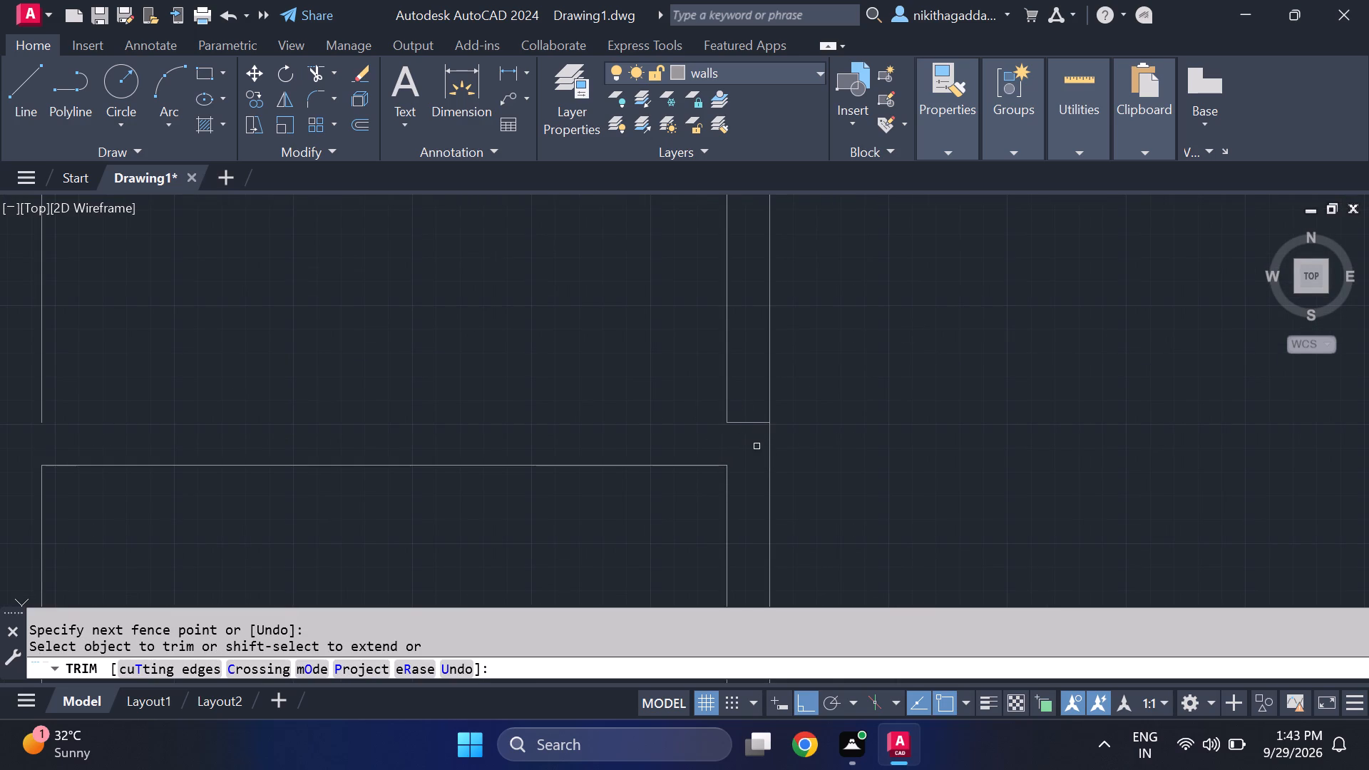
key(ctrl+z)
Trim the middle bay's lower partition junction with the right vertical partition, removing the top line's end and the vertical piece between the pair.
scroll(754, 441, down, 4)
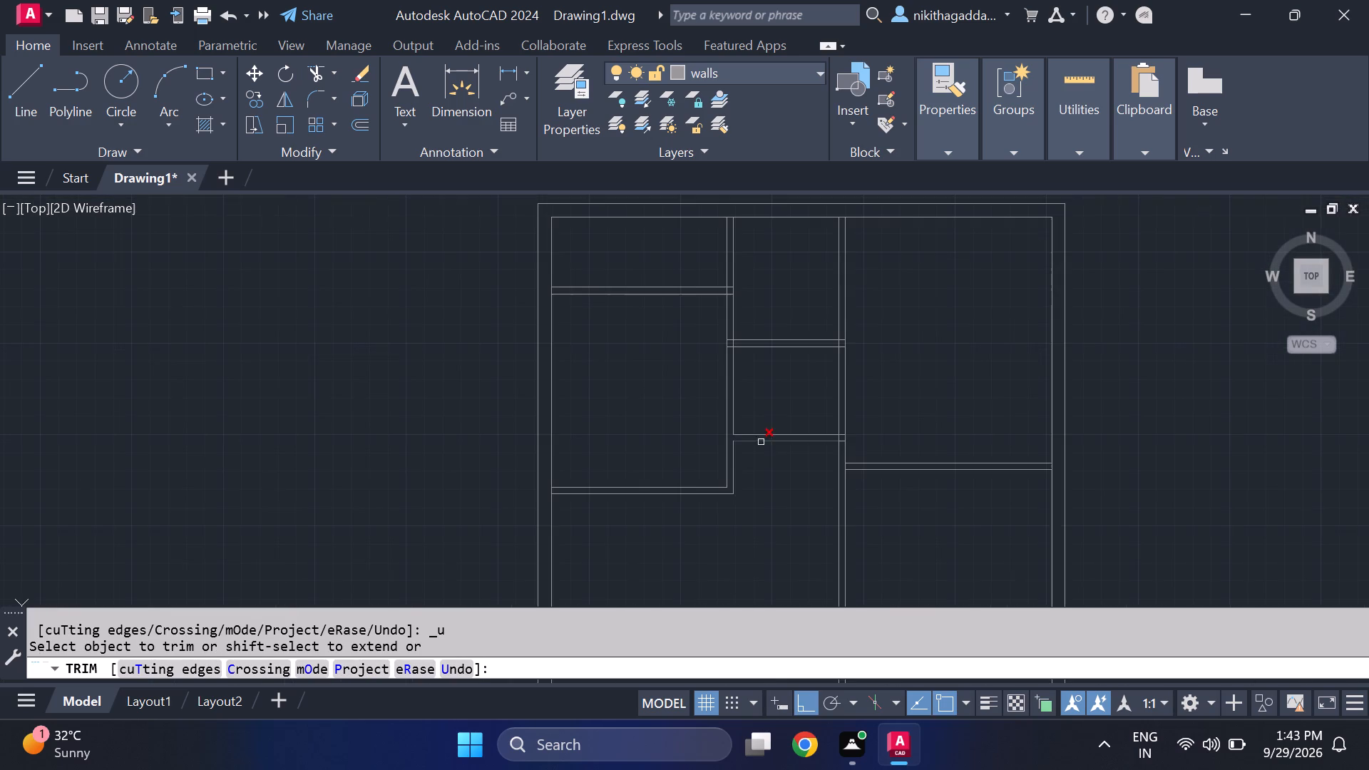
scroll(843, 441, up, 5)
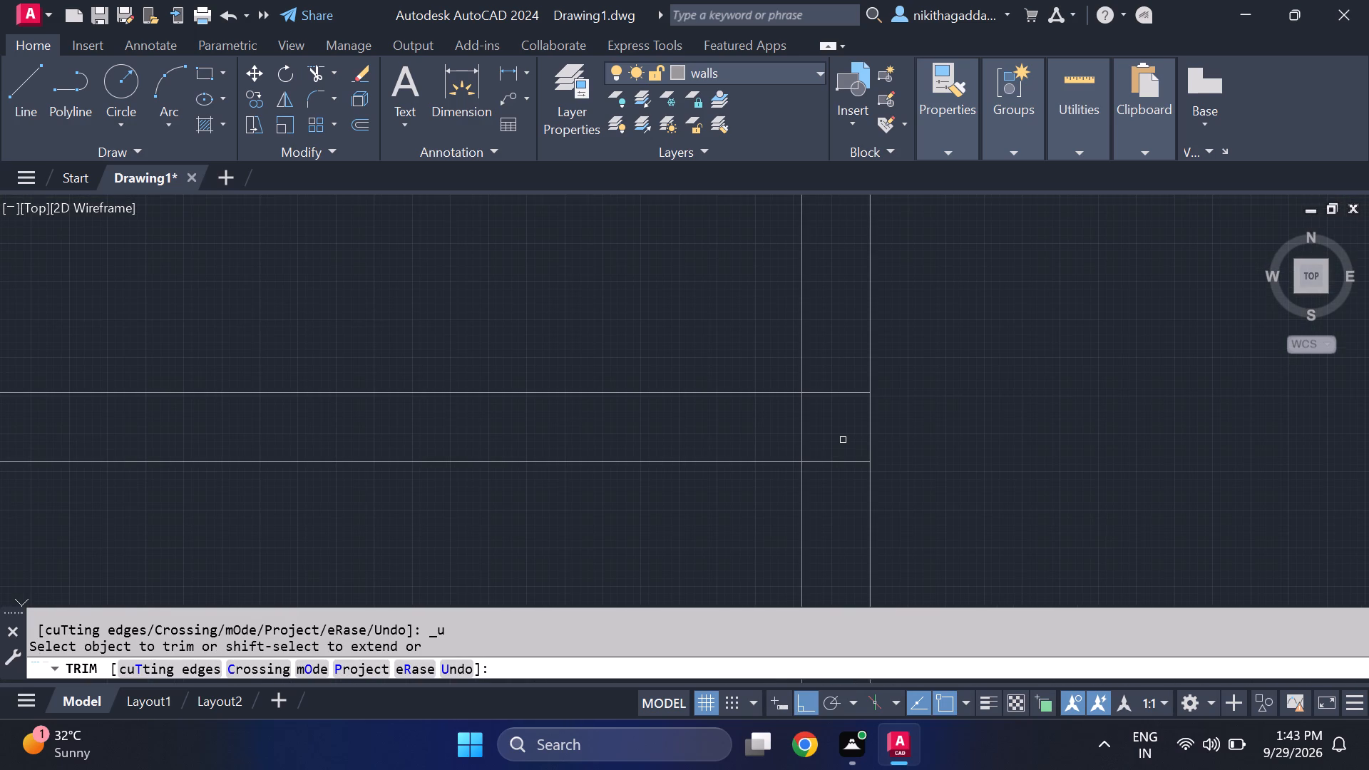
scroll(843, 440, up, 1)
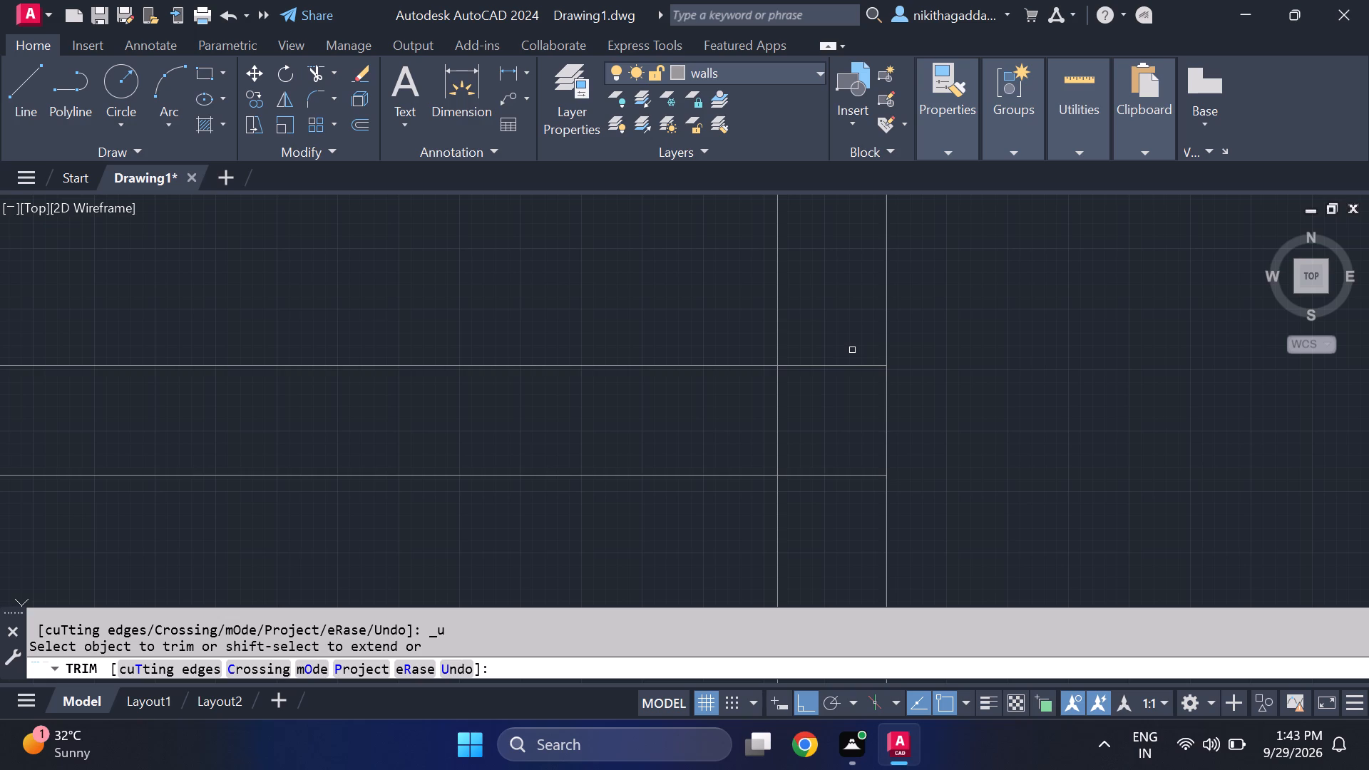
drag(844, 351, 741, 427)
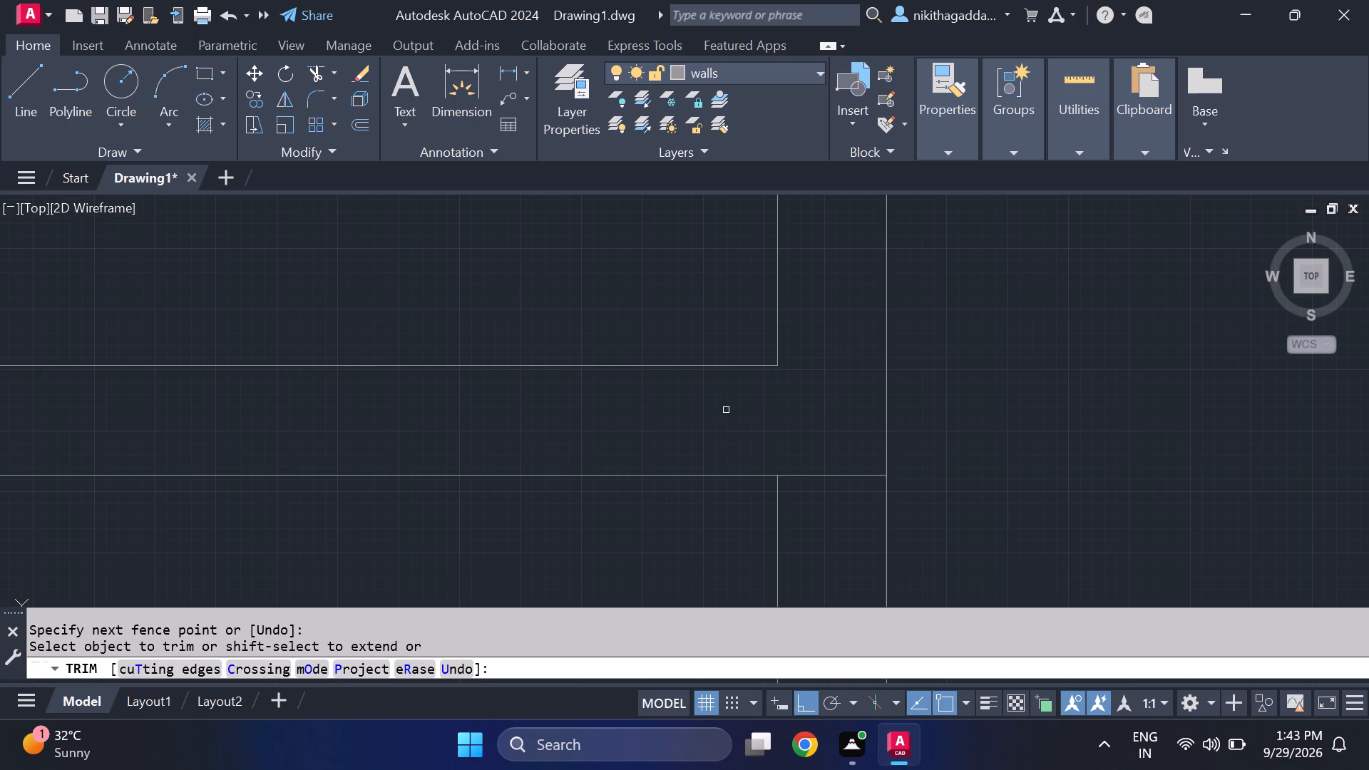
Trim the piece of the right vertical partition's line between the right bay's partition pair, and finish trimming.
scroll(727, 408, down, 6)
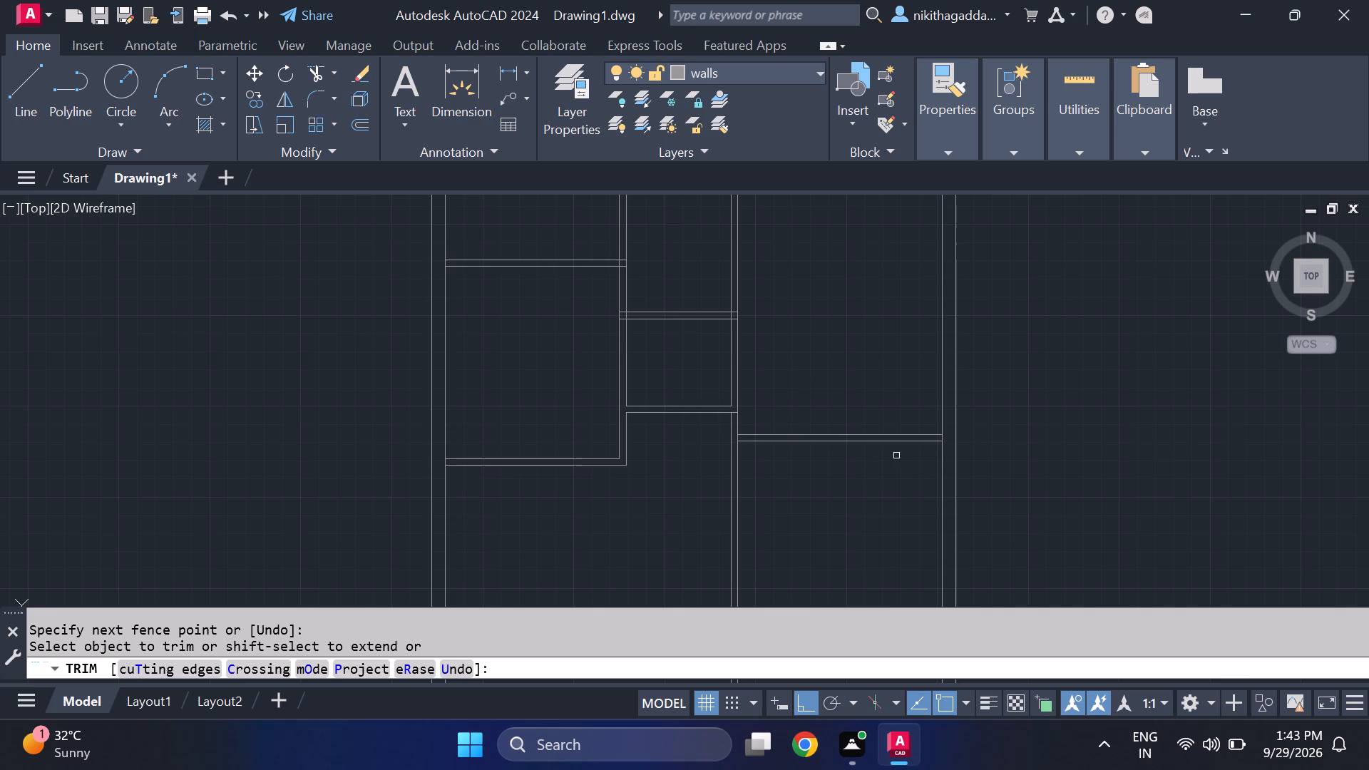
scroll(741, 440, up, 2)
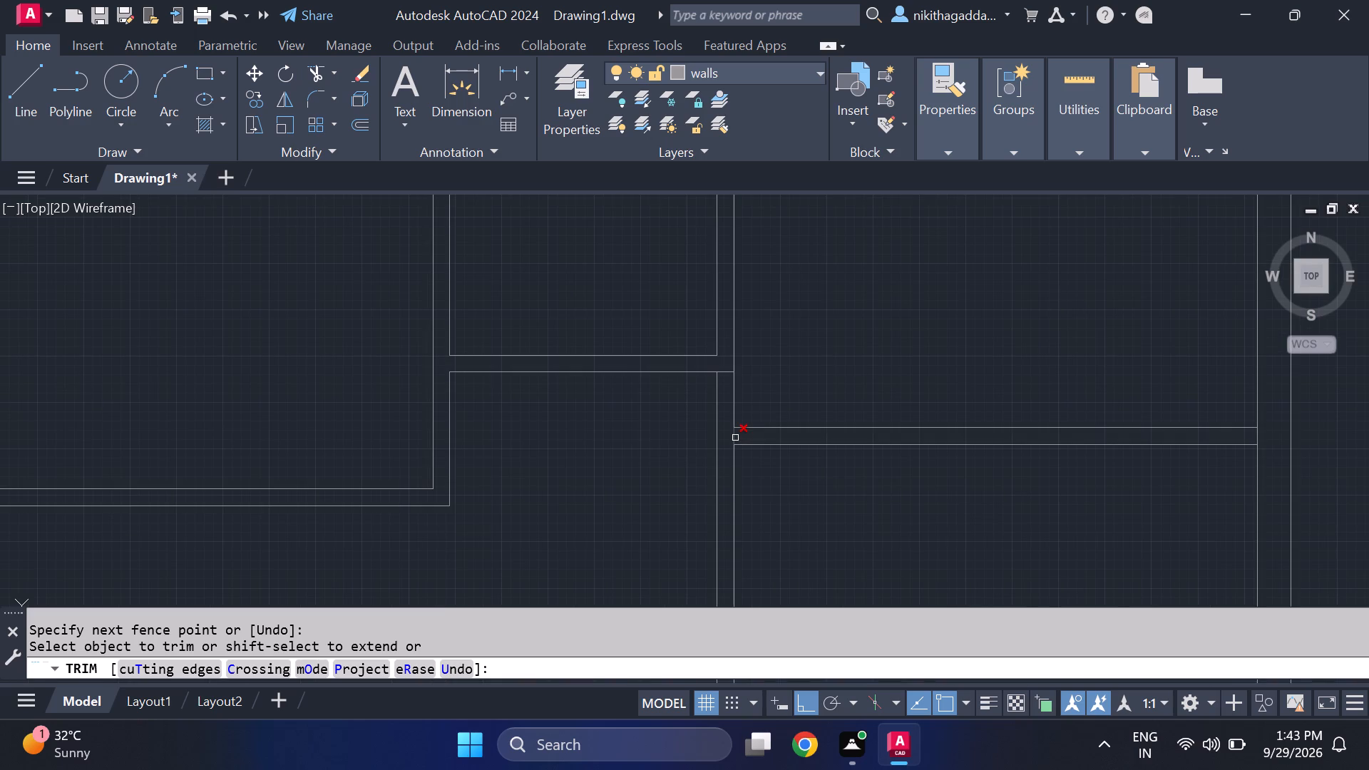
click(735, 438)
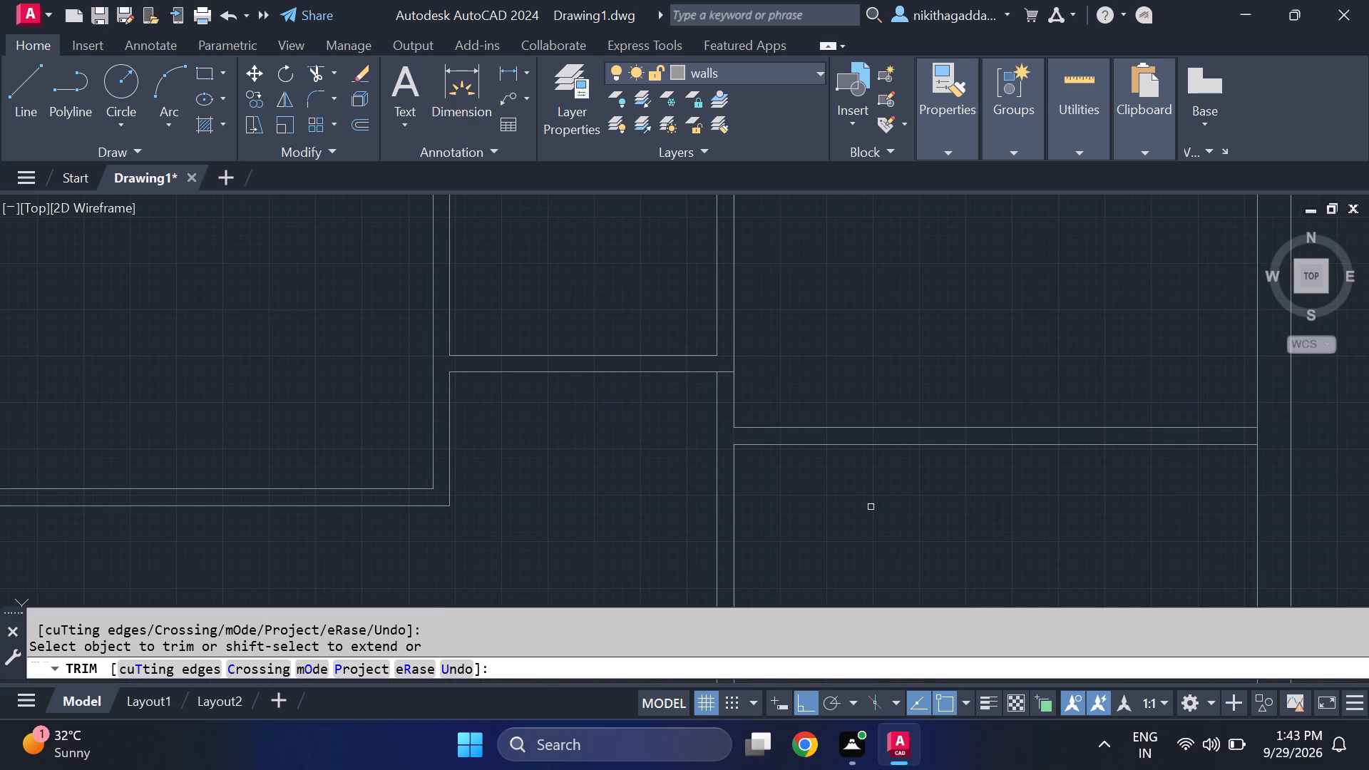
scroll(868, 505, down, 4)
middle_drag(874, 526, 833, 489)
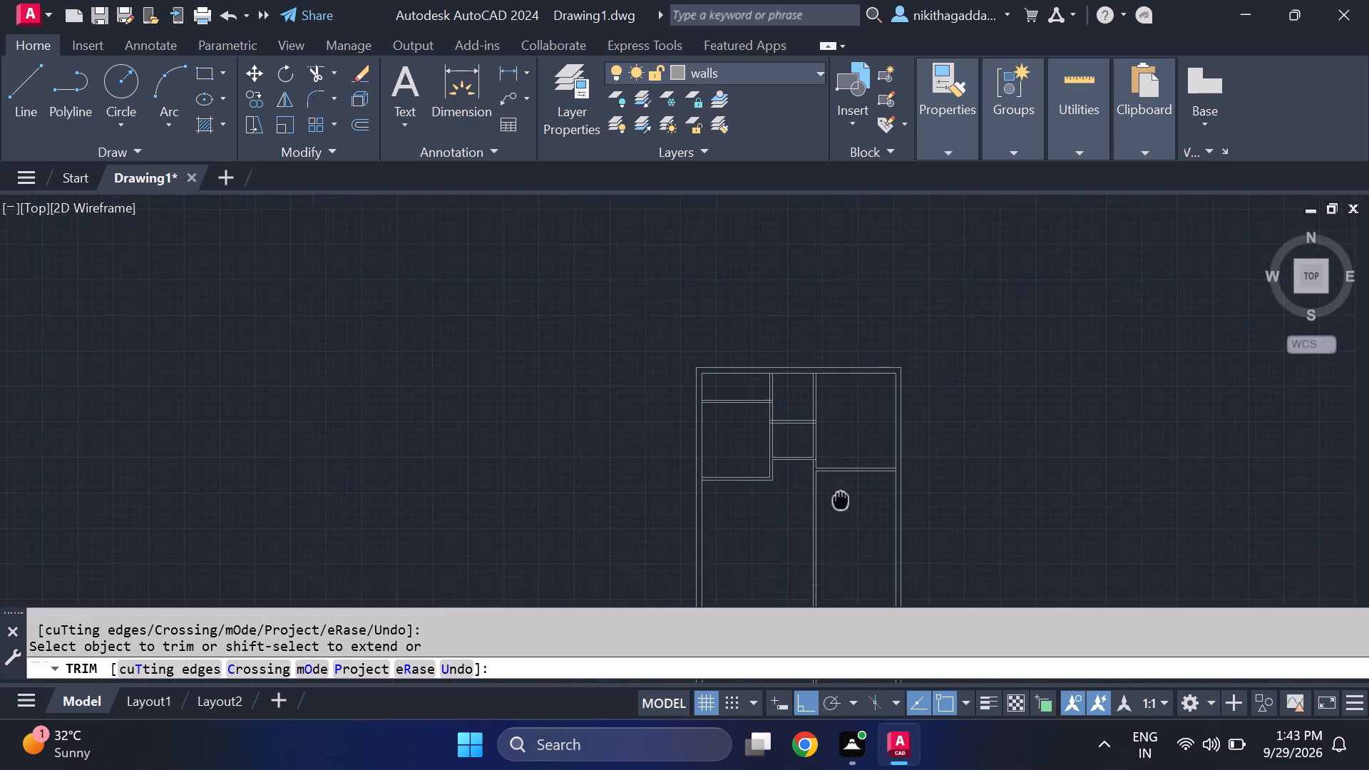
middle_drag(833, 489, 781, 440)
key(Escape)
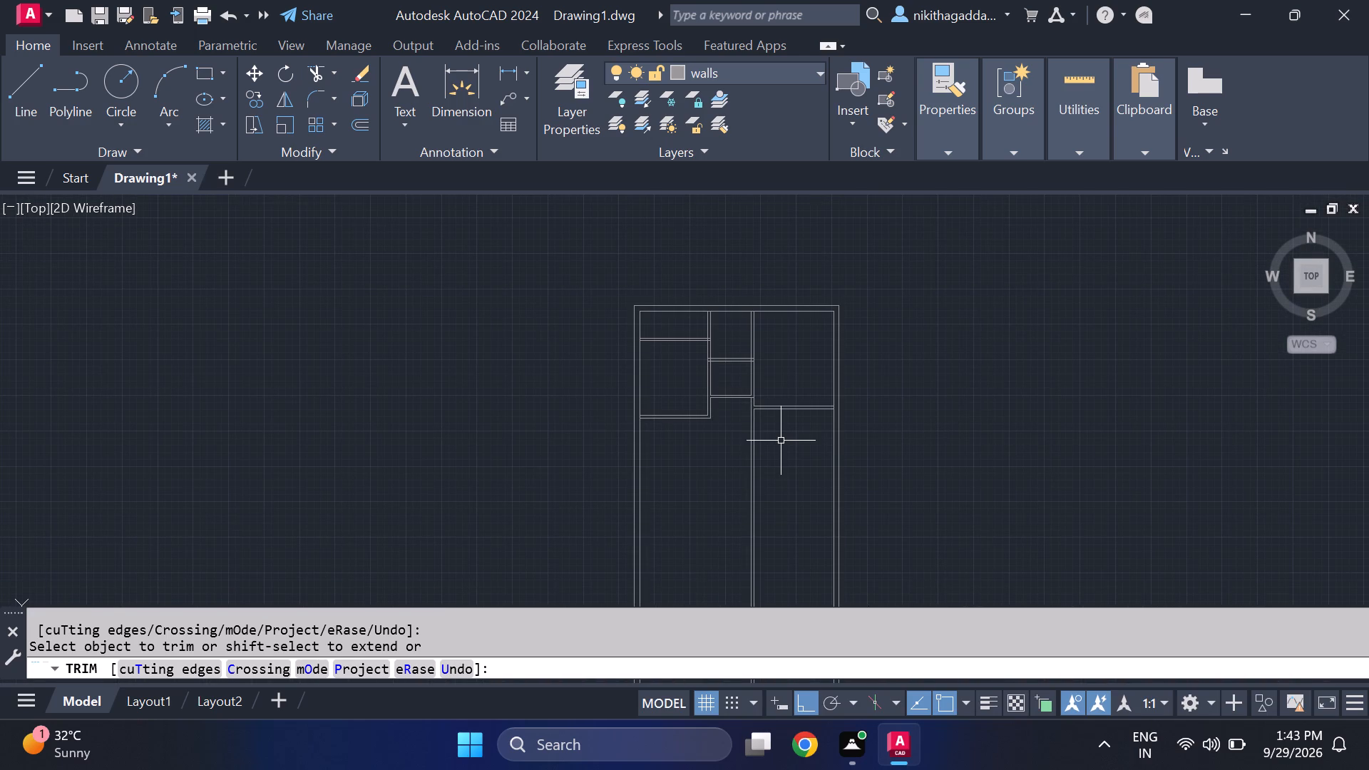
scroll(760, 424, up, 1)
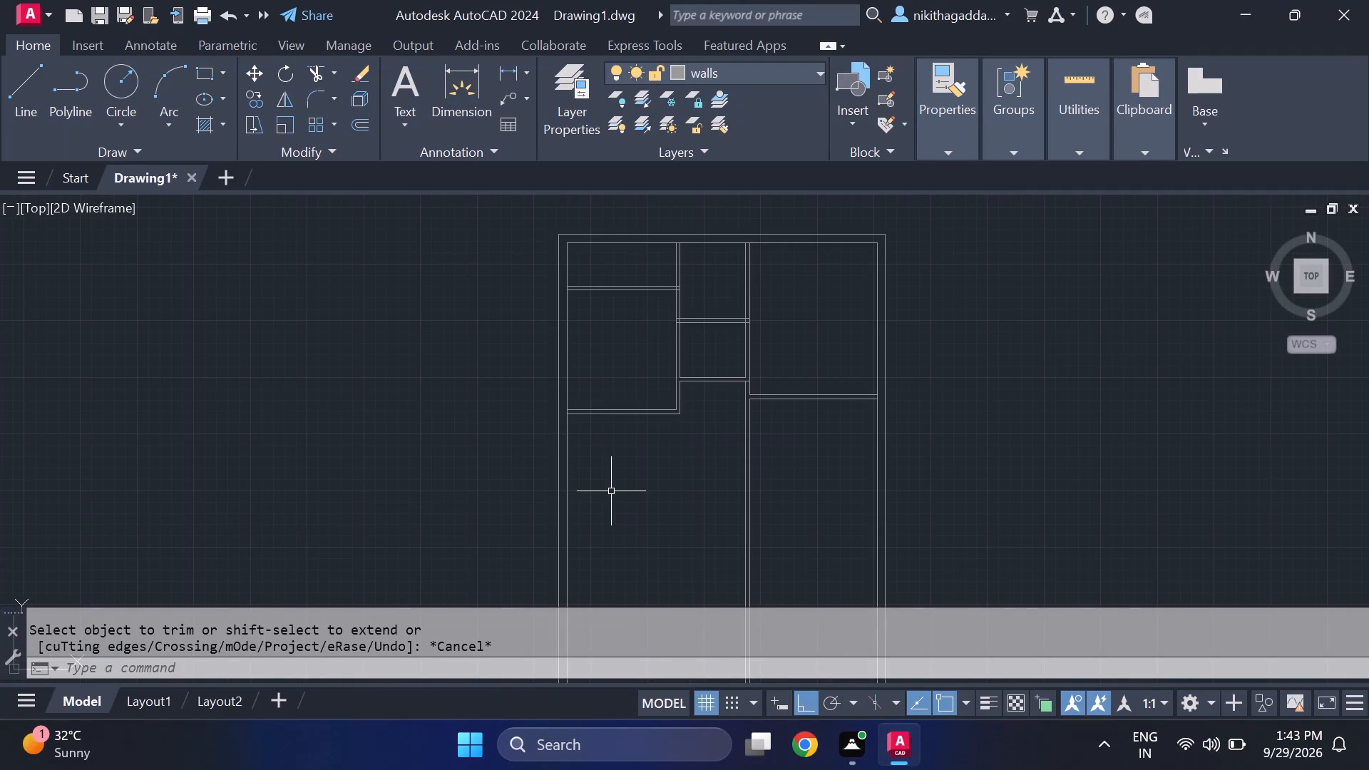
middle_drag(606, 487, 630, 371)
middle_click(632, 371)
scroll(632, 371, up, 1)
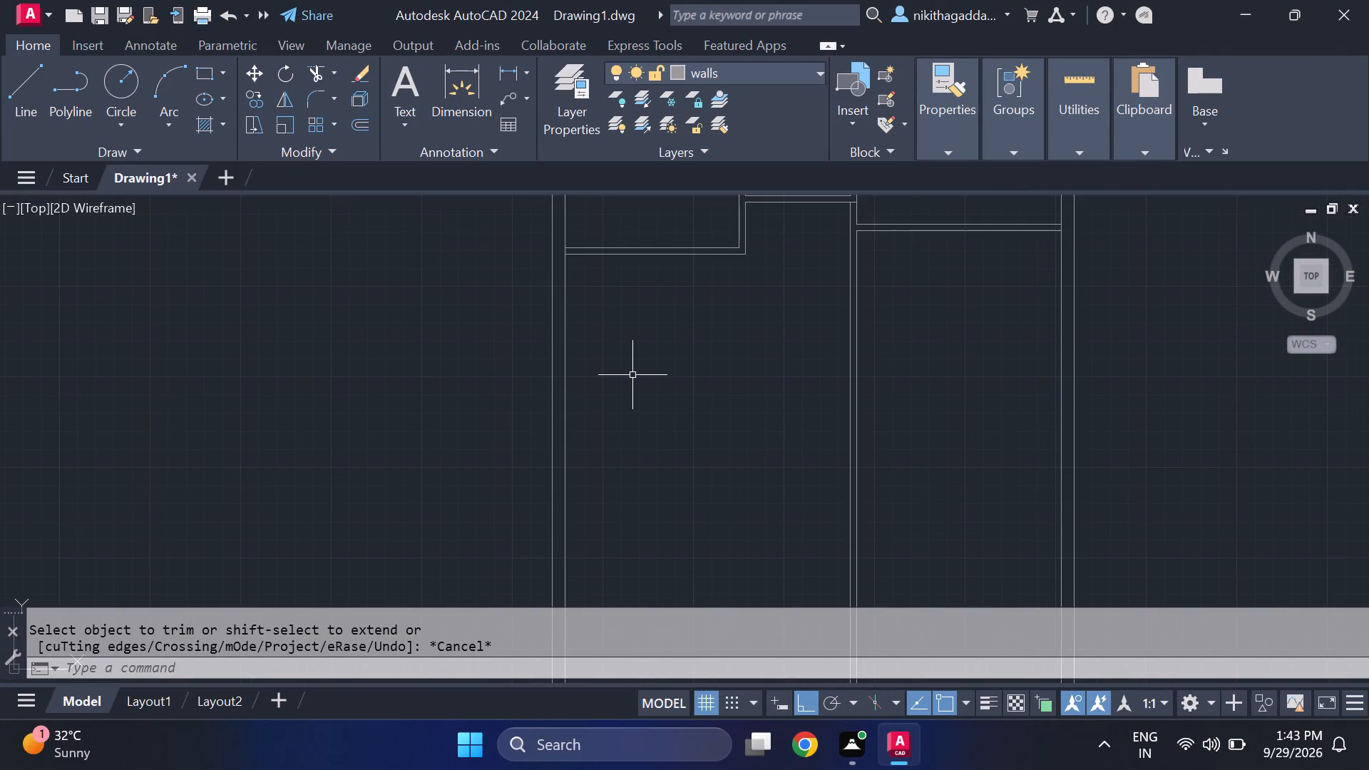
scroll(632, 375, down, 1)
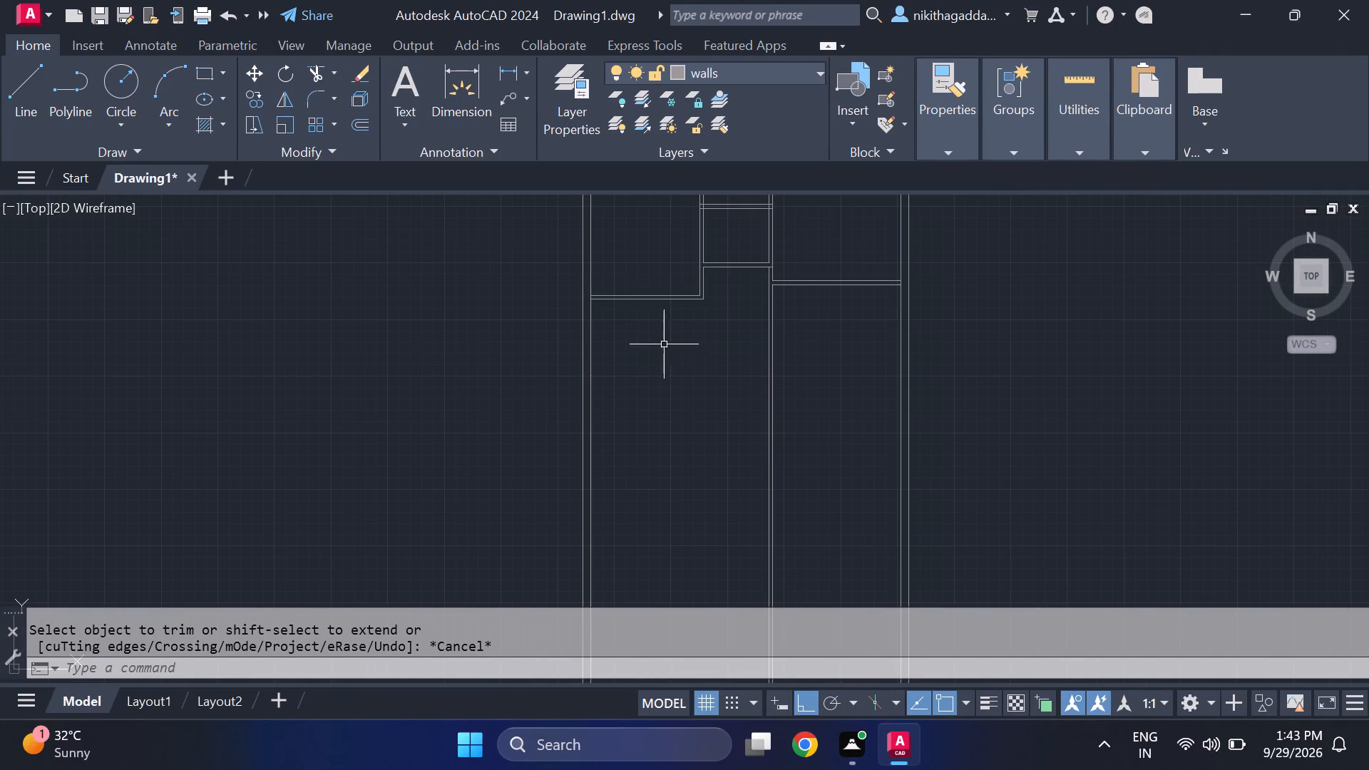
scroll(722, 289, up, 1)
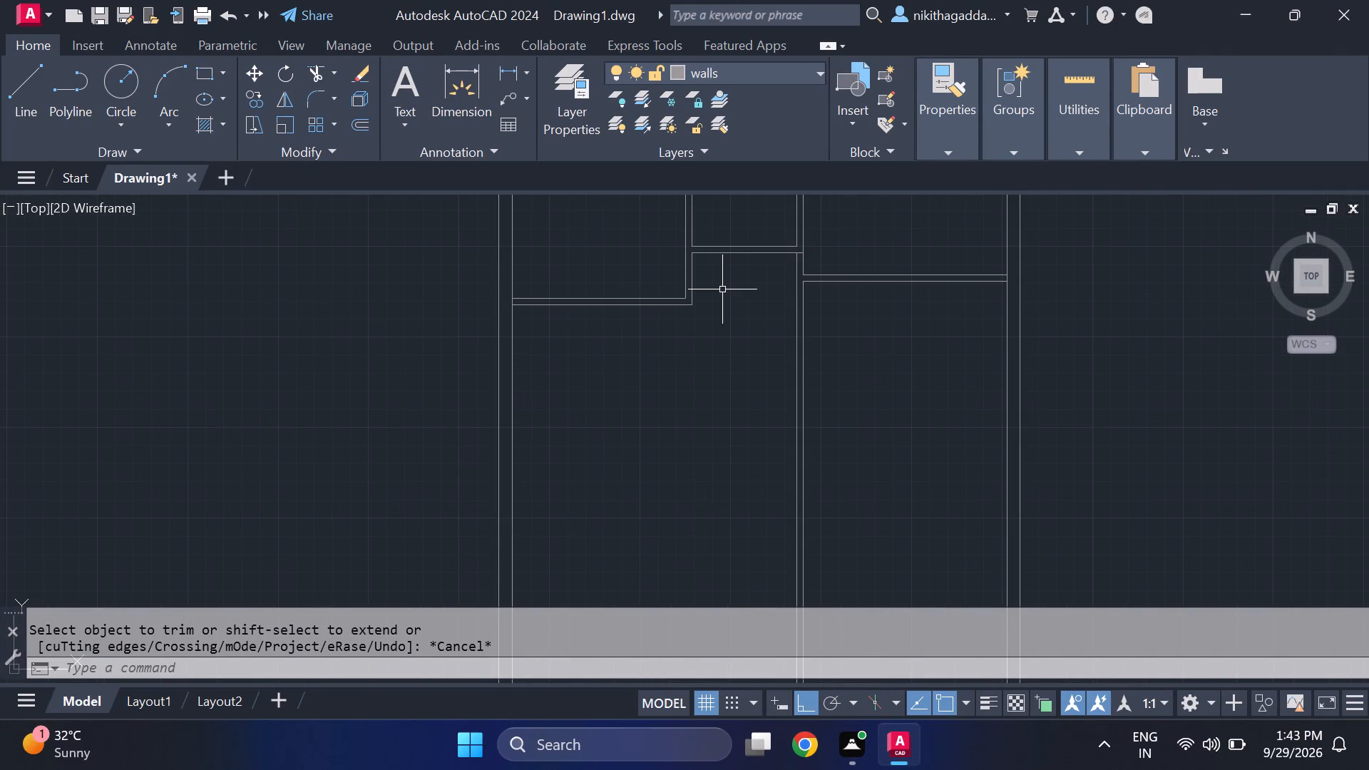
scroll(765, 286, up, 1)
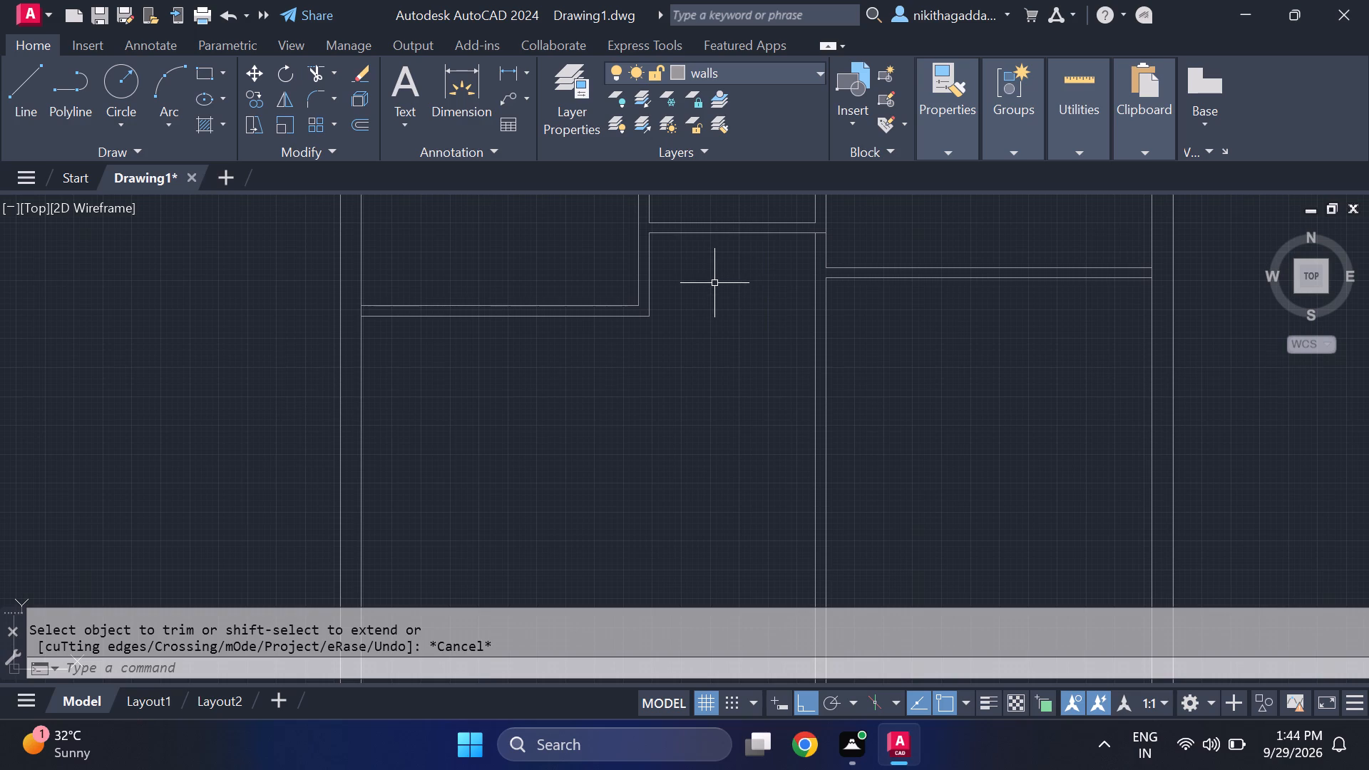
Extend both lines of the right bay's horizontal partition to the far line of the right vertical partition.
text(ex)
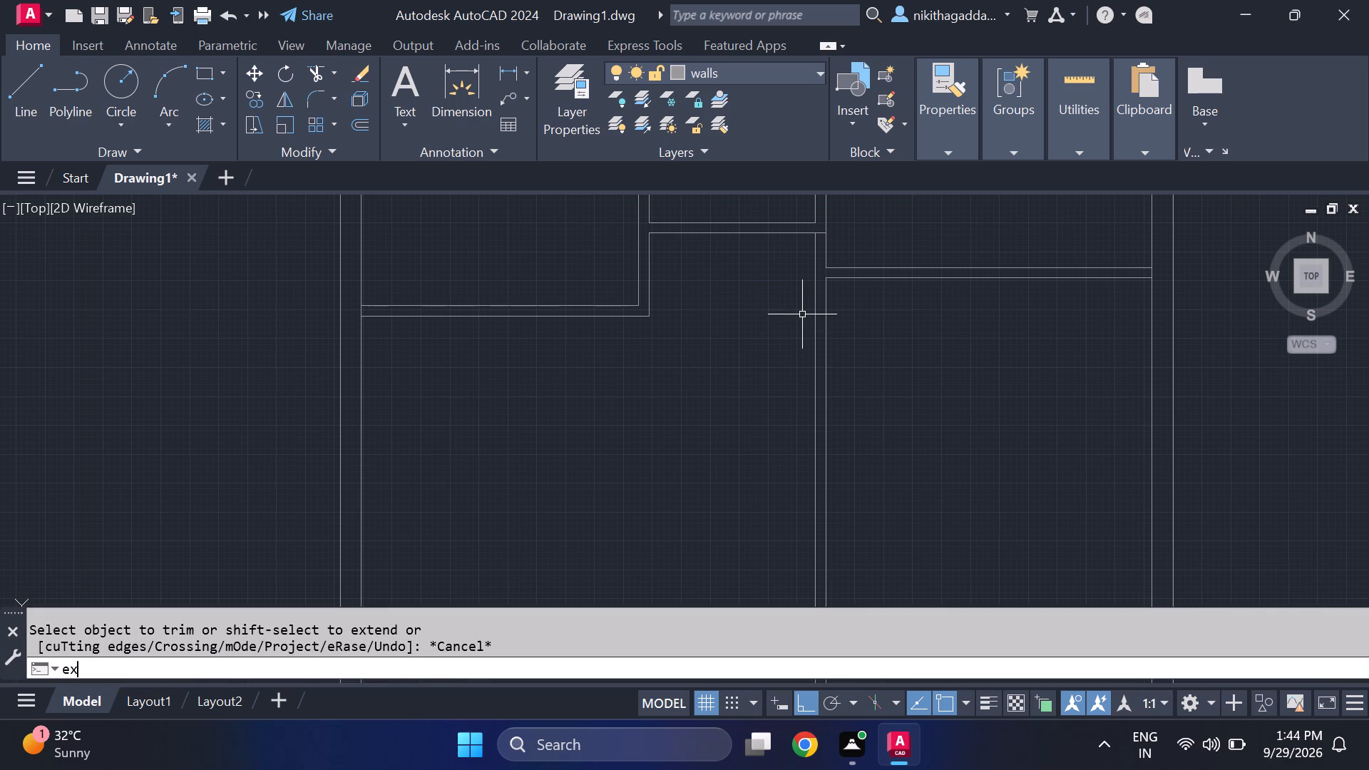
key(Return)
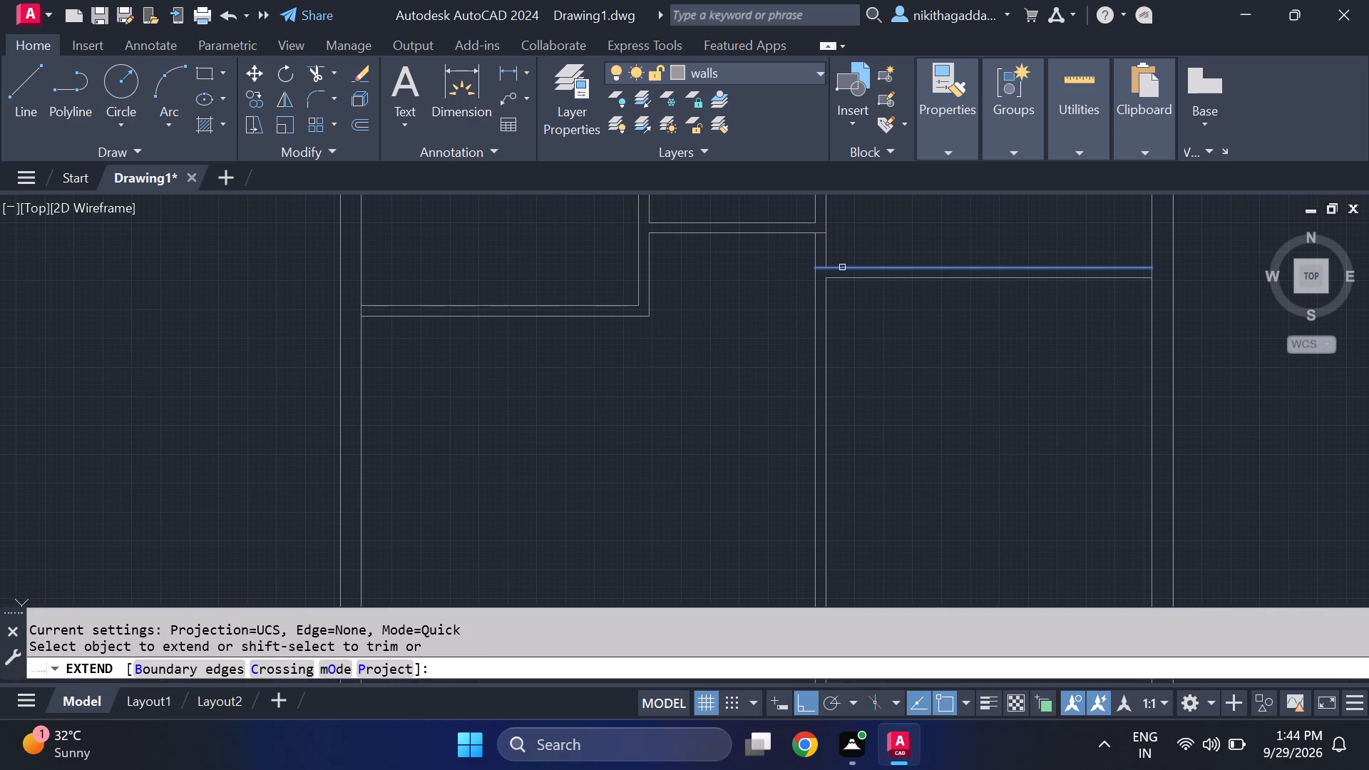
click(842, 267)
click(847, 279)
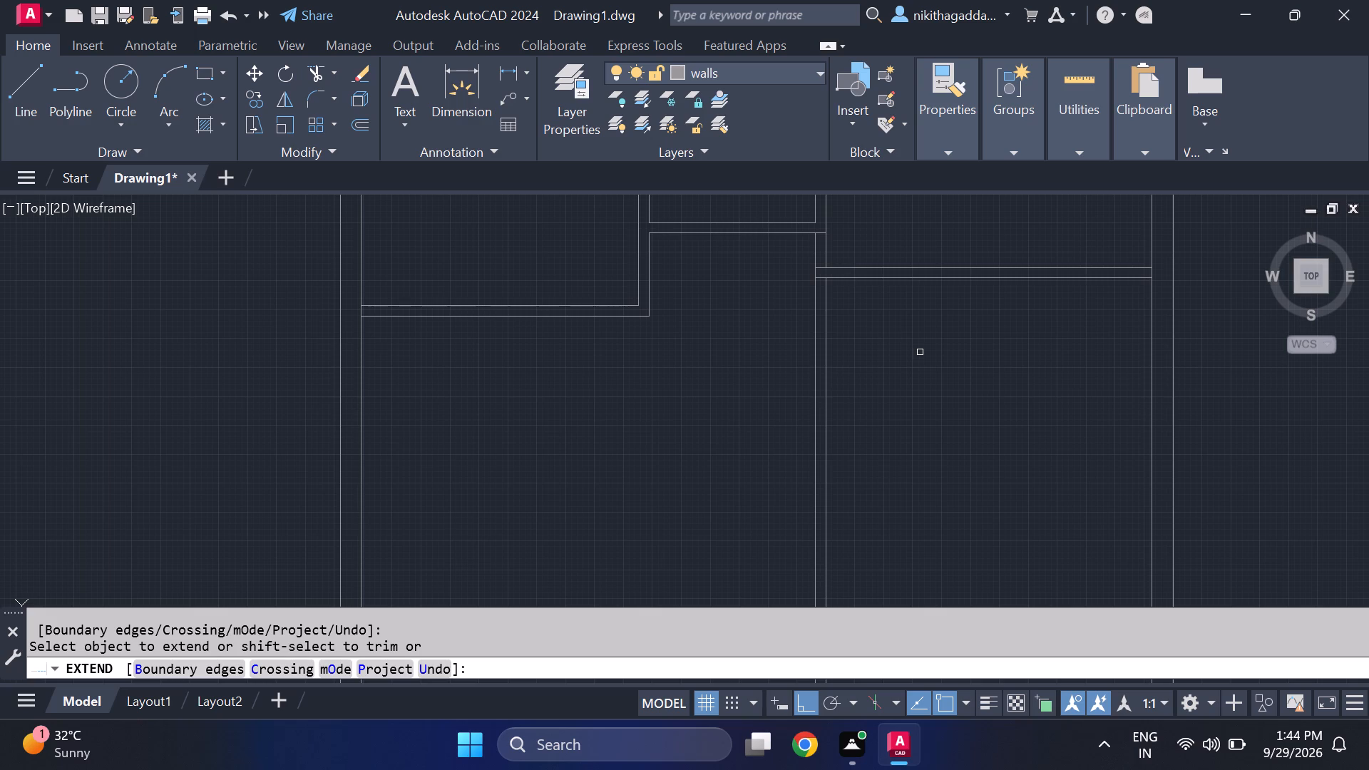
key(Escape)
Trim away both lines of the right vertical partition below the right bay's horizontal partition with a fence, and finish trimming.
text(tr)
key(Return)
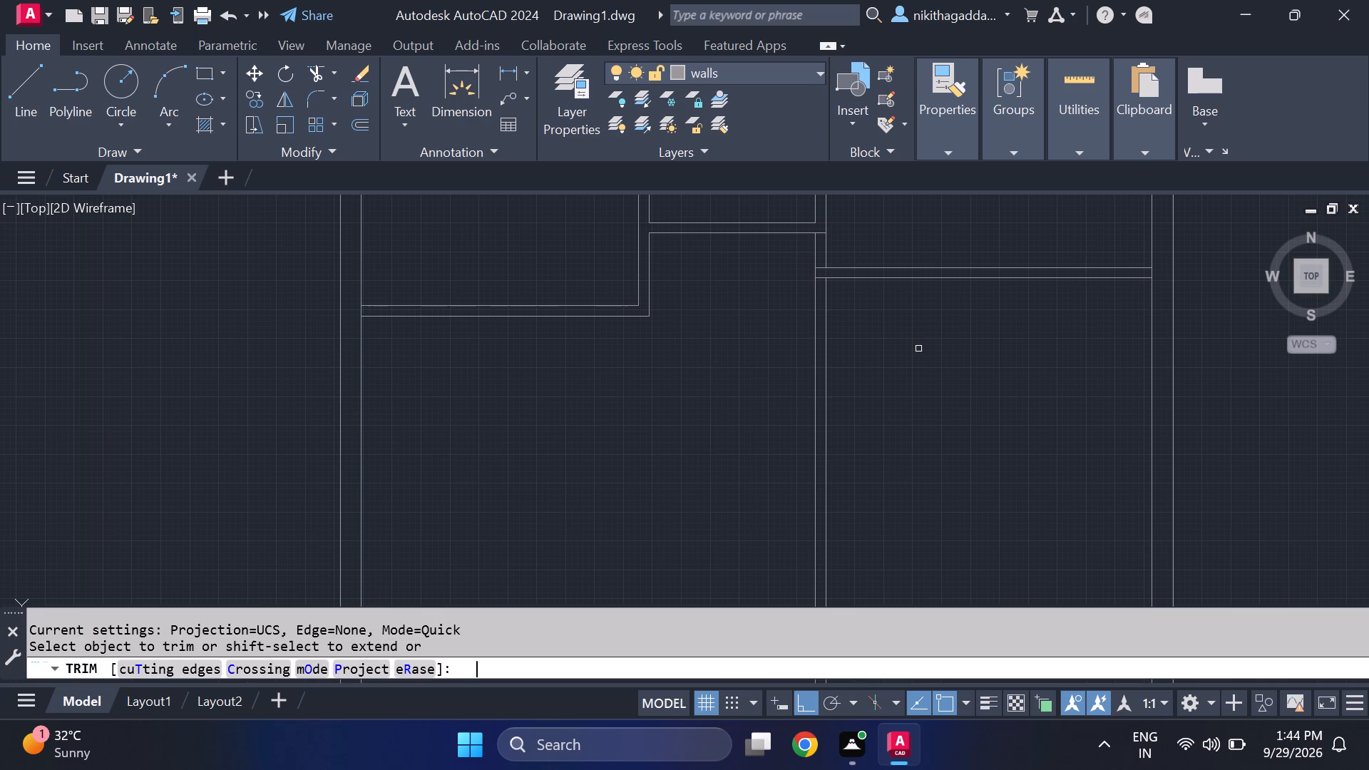
drag(880, 343, 879, 343)
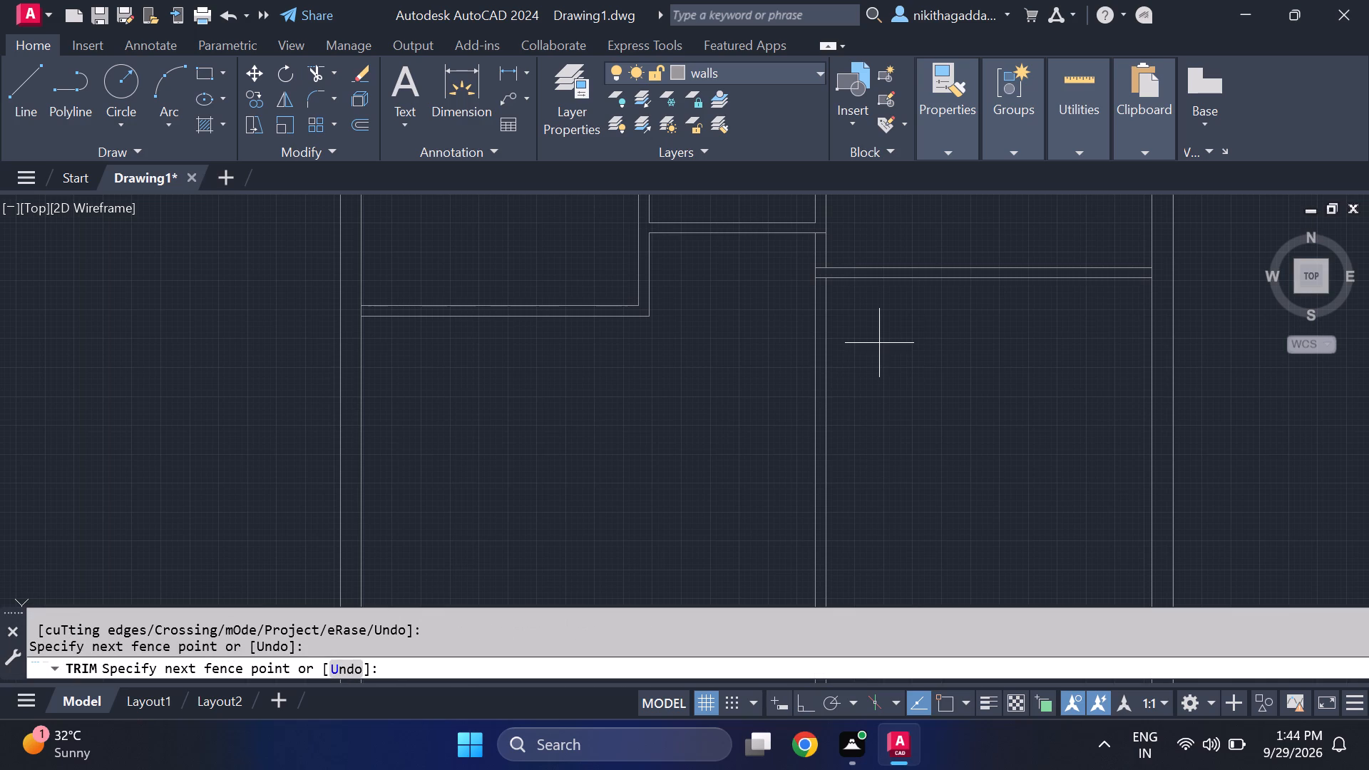
drag(879, 343, 878, 343)
drag(878, 343, 611, 411)
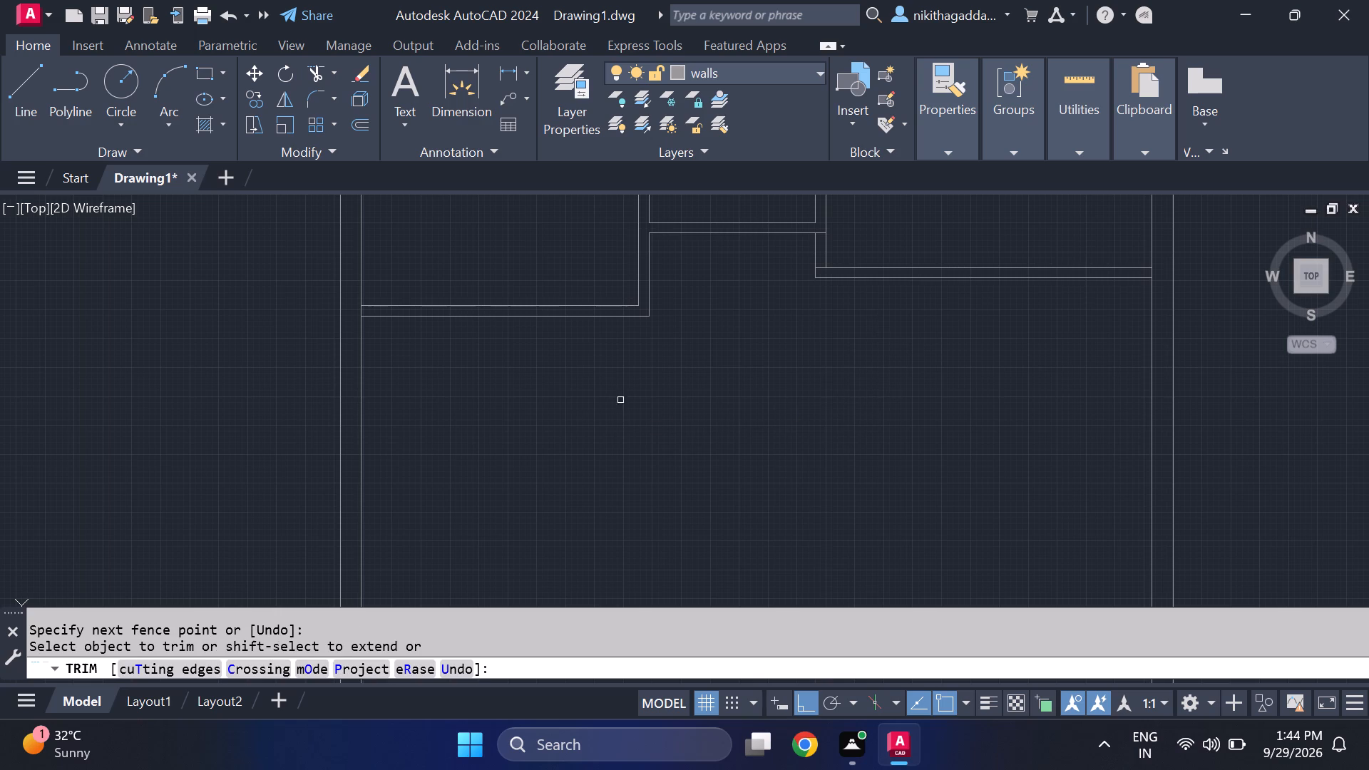
scroll(825, 331, down, 4)
scroll(828, 321, up, 2)
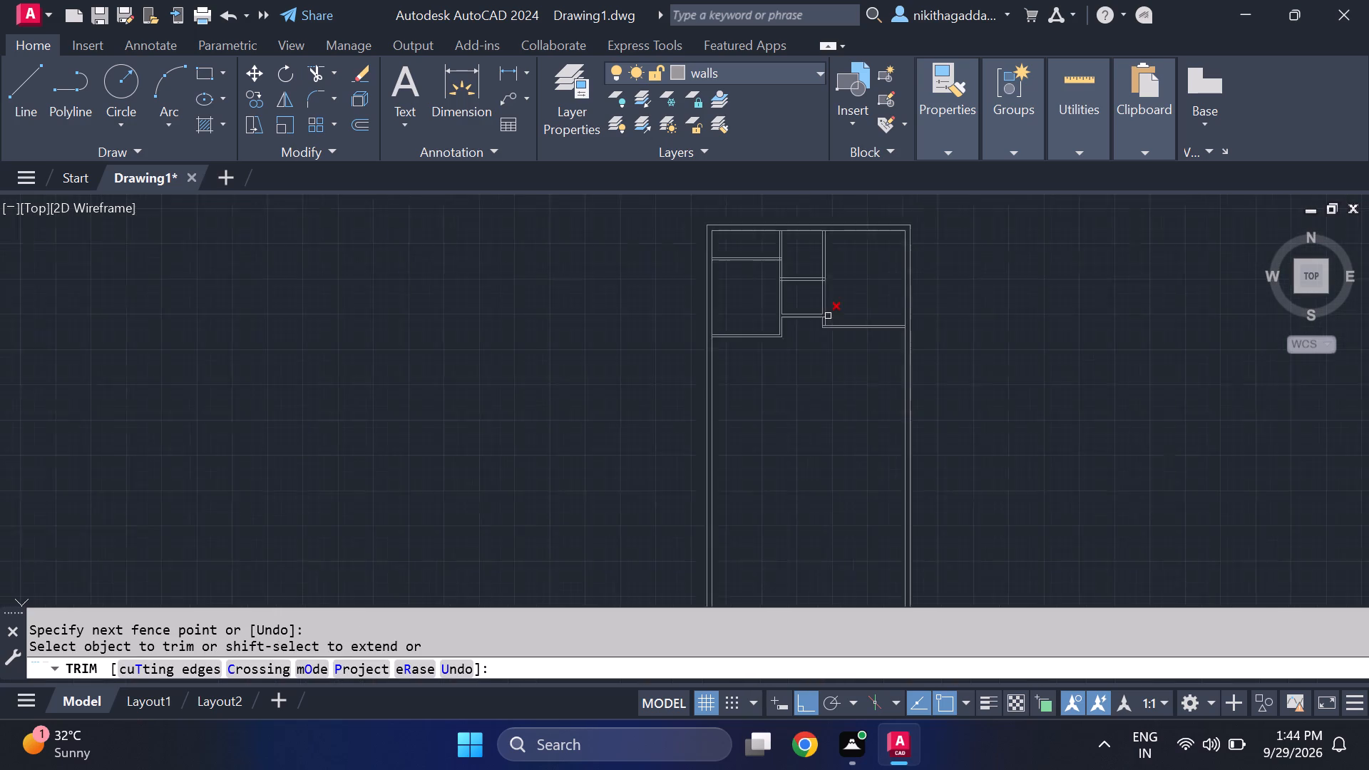
scroll(828, 316, up, 5)
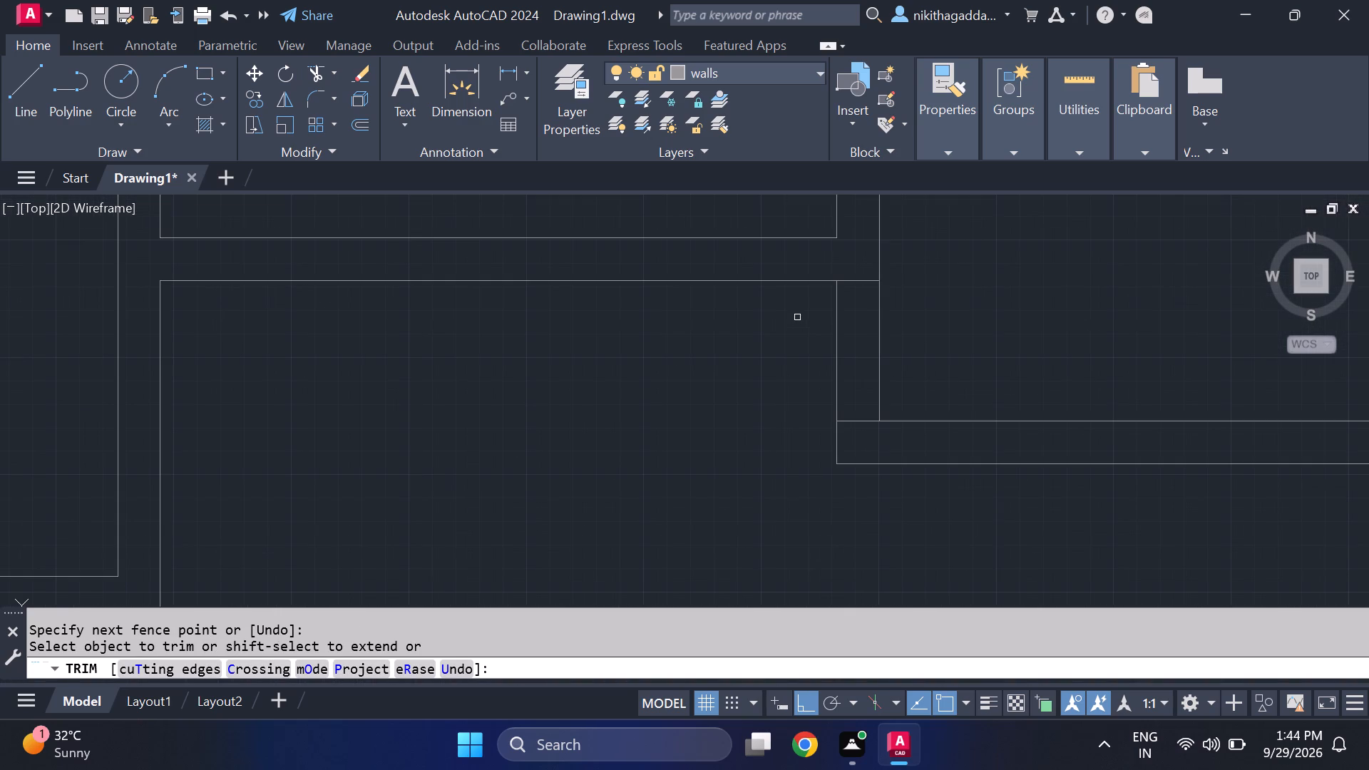
scroll(800, 306, down, 5)
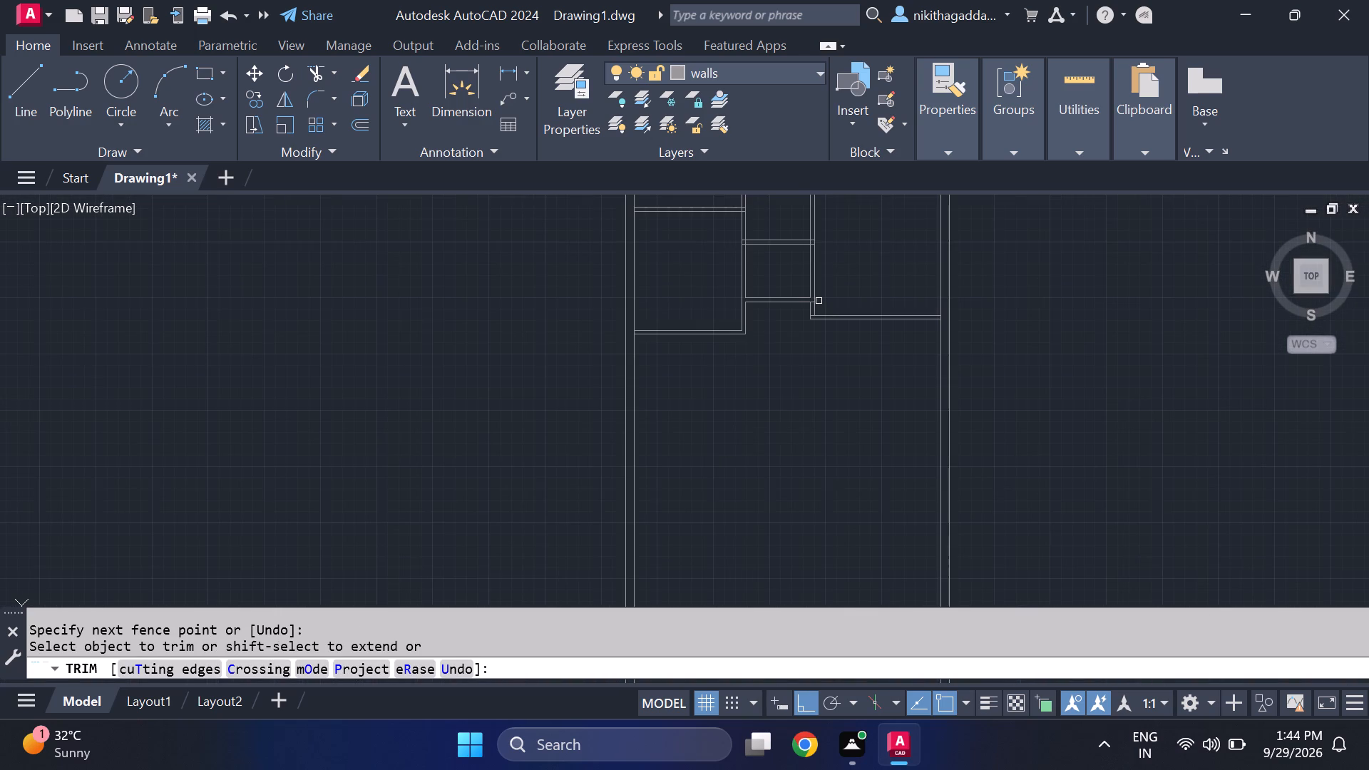
middle_drag(856, 262, 826, 324)
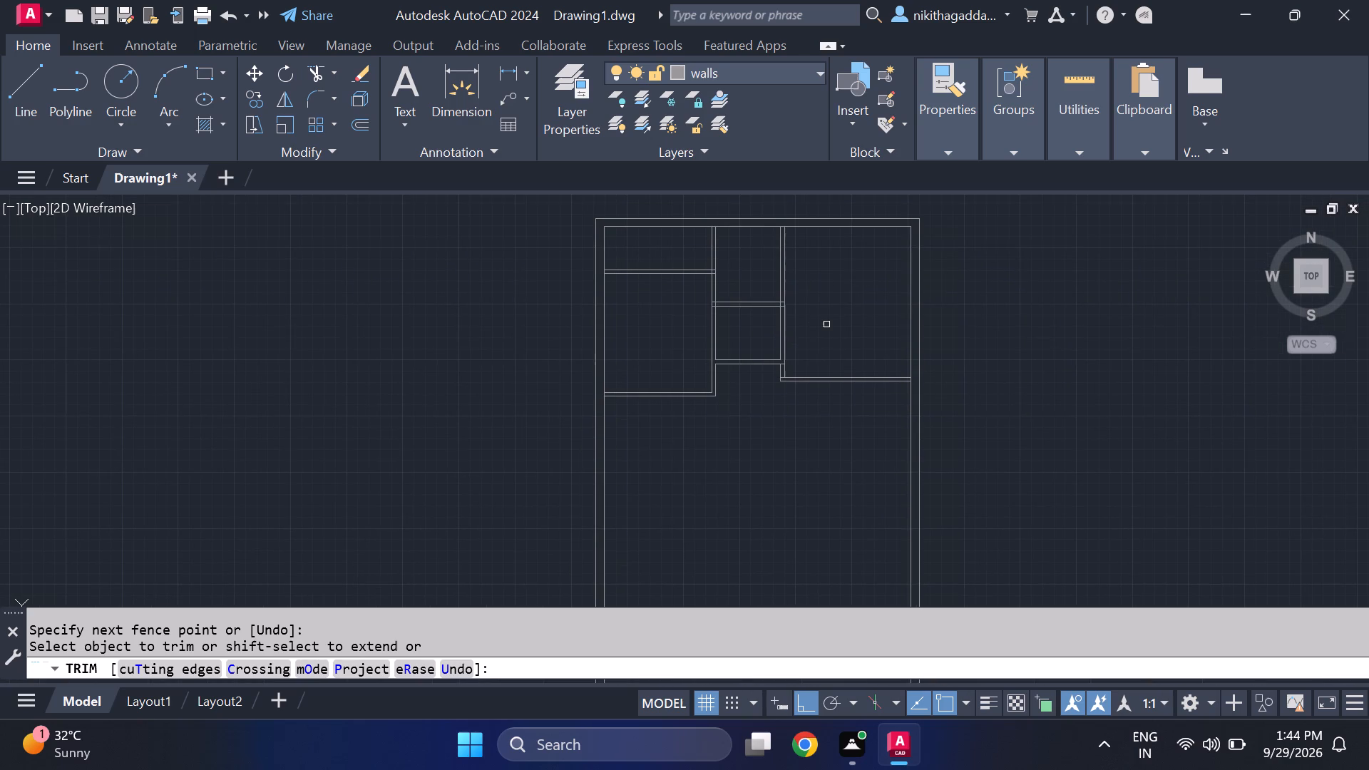
key(Escape)
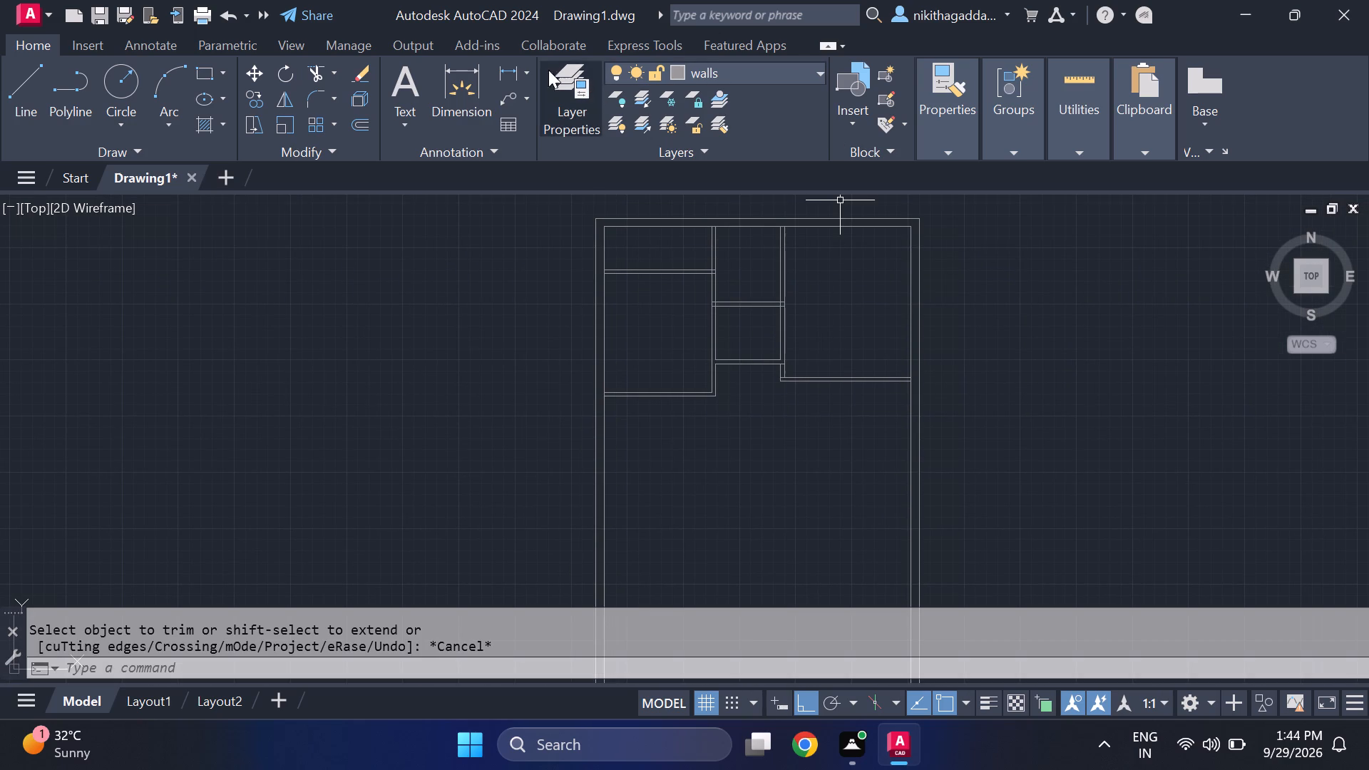
Add a vertical linear dimension inside the left bay's lower room, between the inner faces of its two horizontal partitions.
click(508, 68)
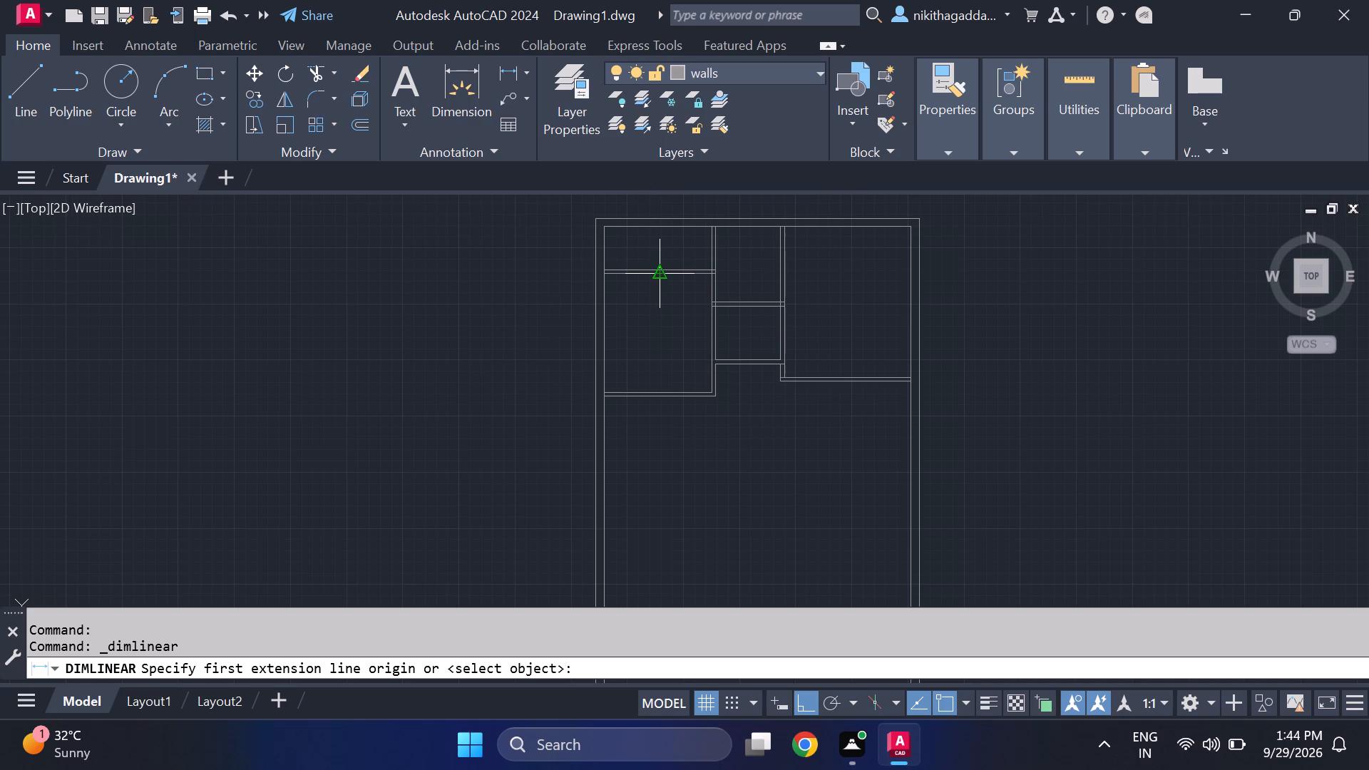
scroll(655, 277, up, 4)
click(655, 247)
scroll(652, 426, down, 3)
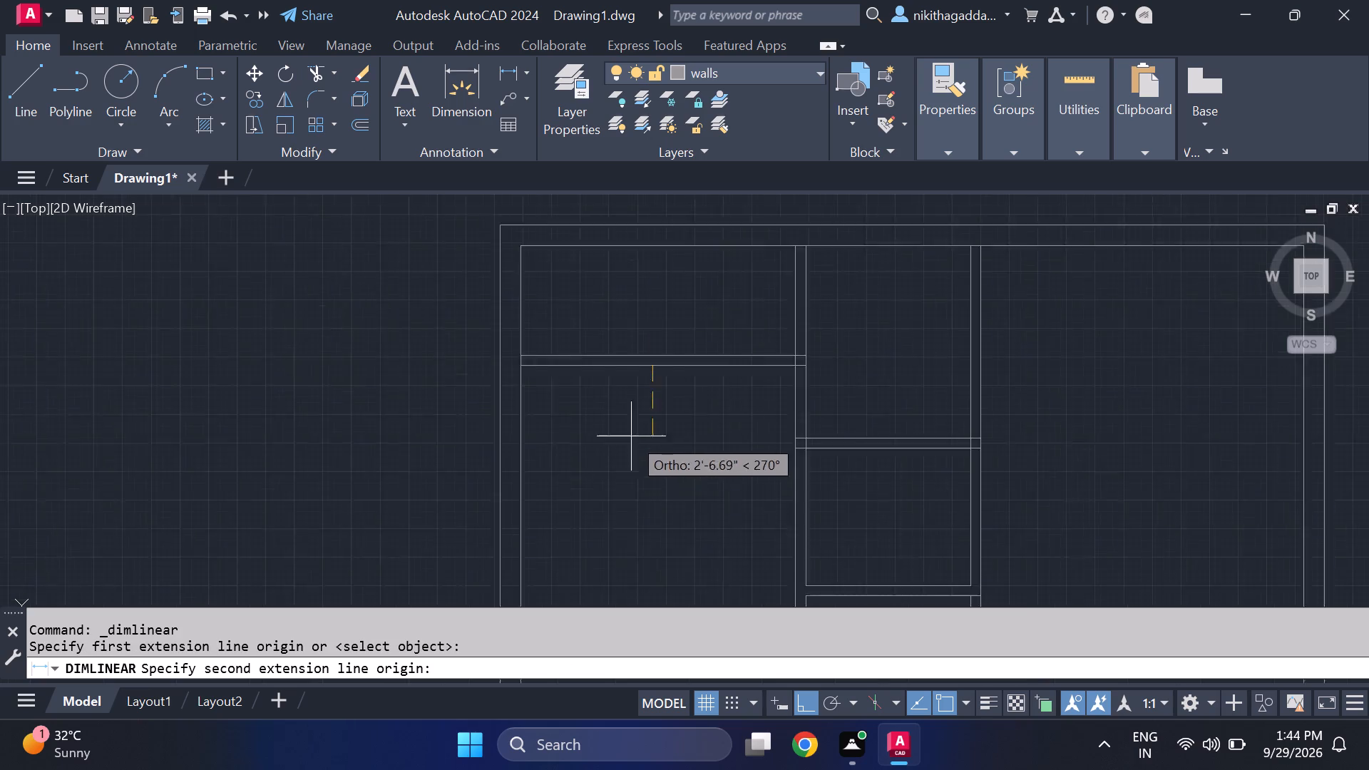
scroll(631, 443, down, 3)
scroll(632, 483, up, 6)
middle_drag(635, 523, 656, 364)
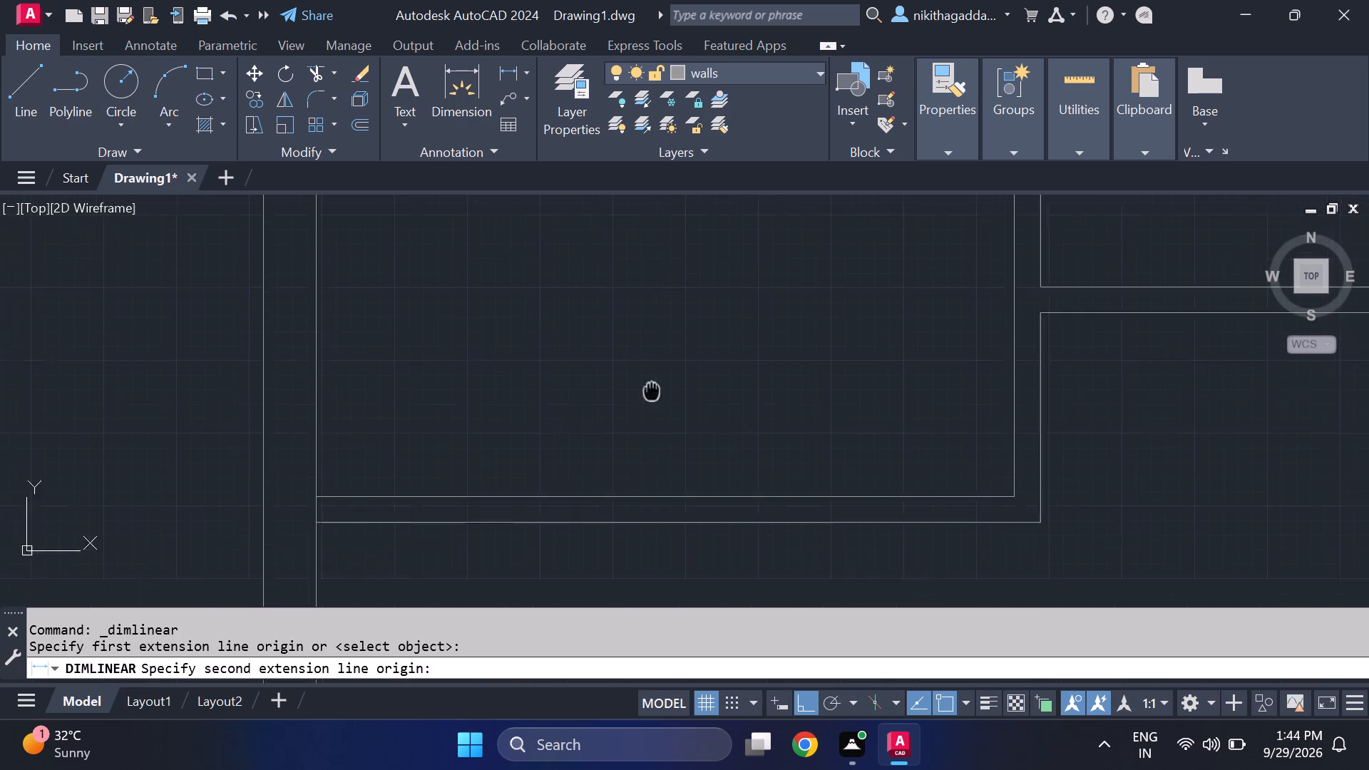
middle_drag(656, 364, 676, 280)
click(684, 369)
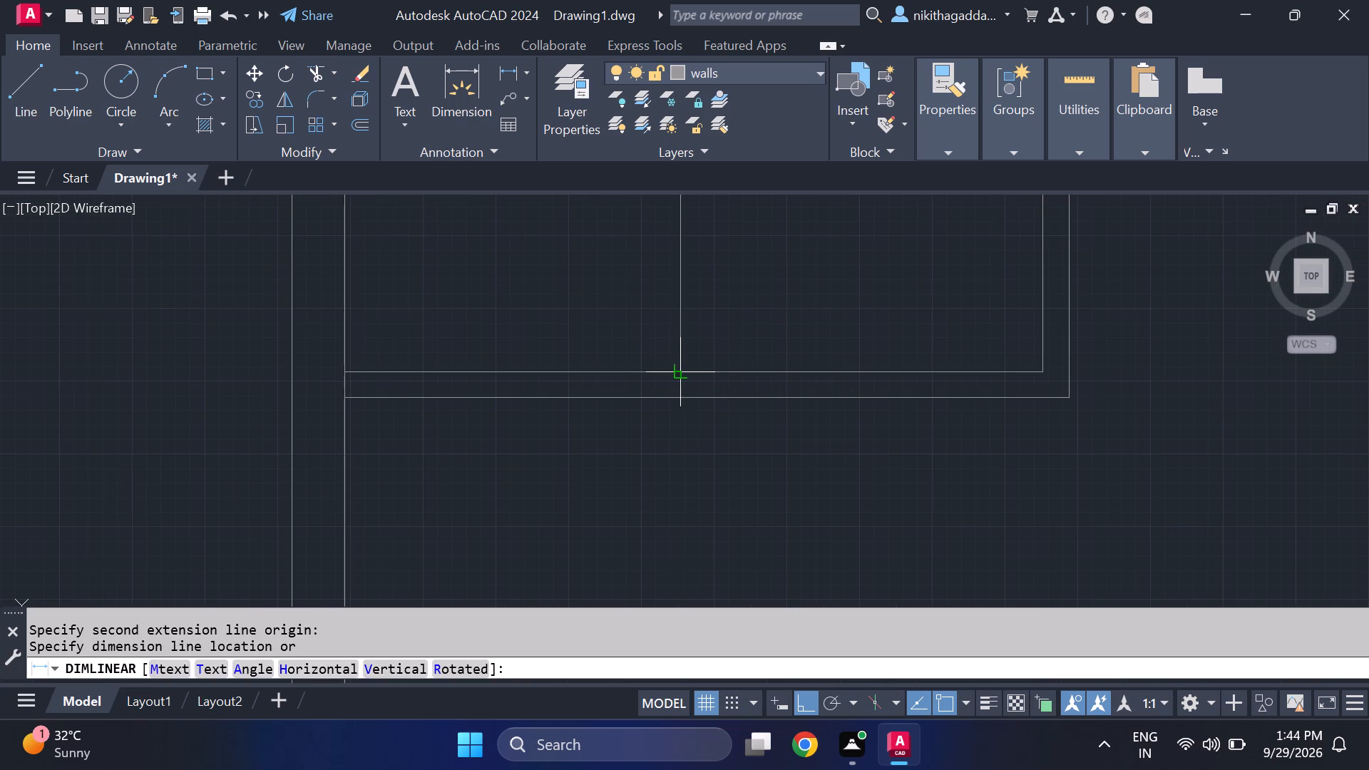
click(684, 364)
scroll(695, 265, down, 4)
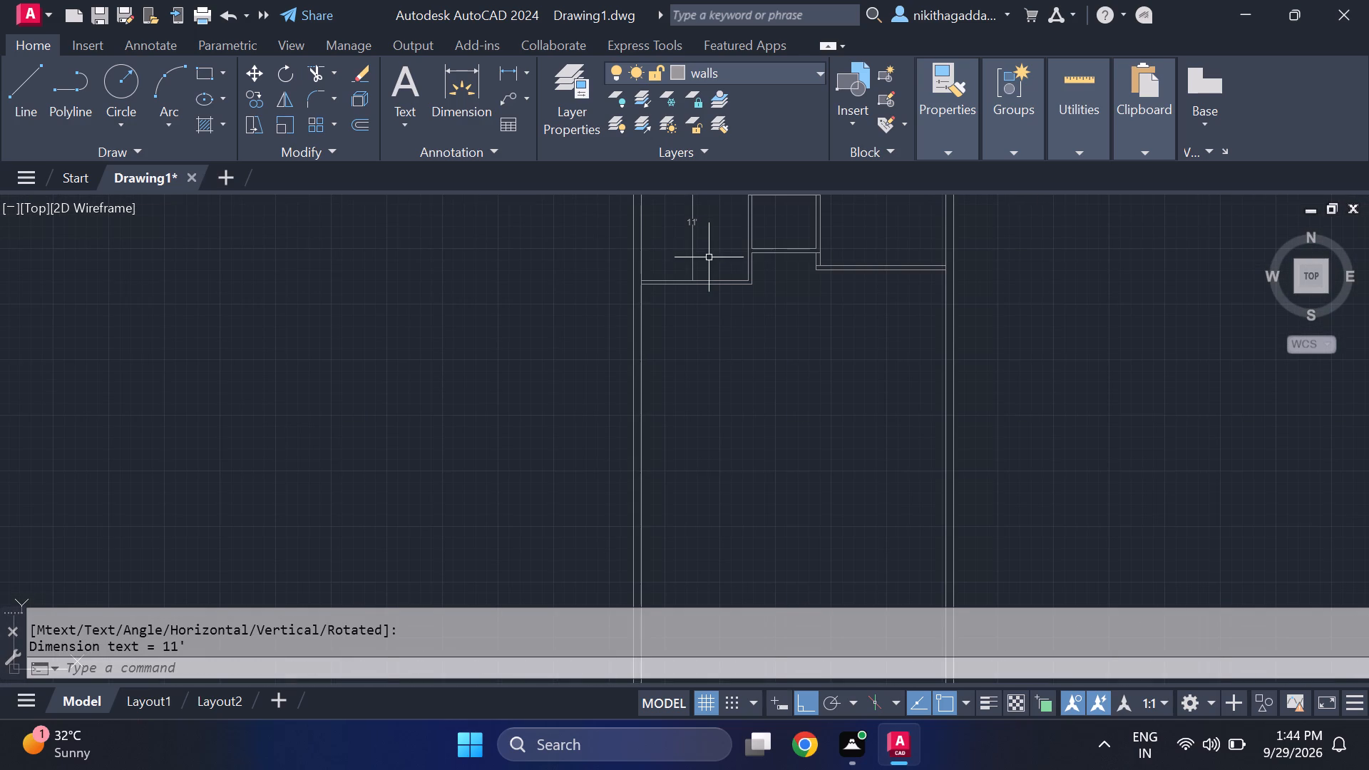
middle_drag(714, 266, 709, 314)
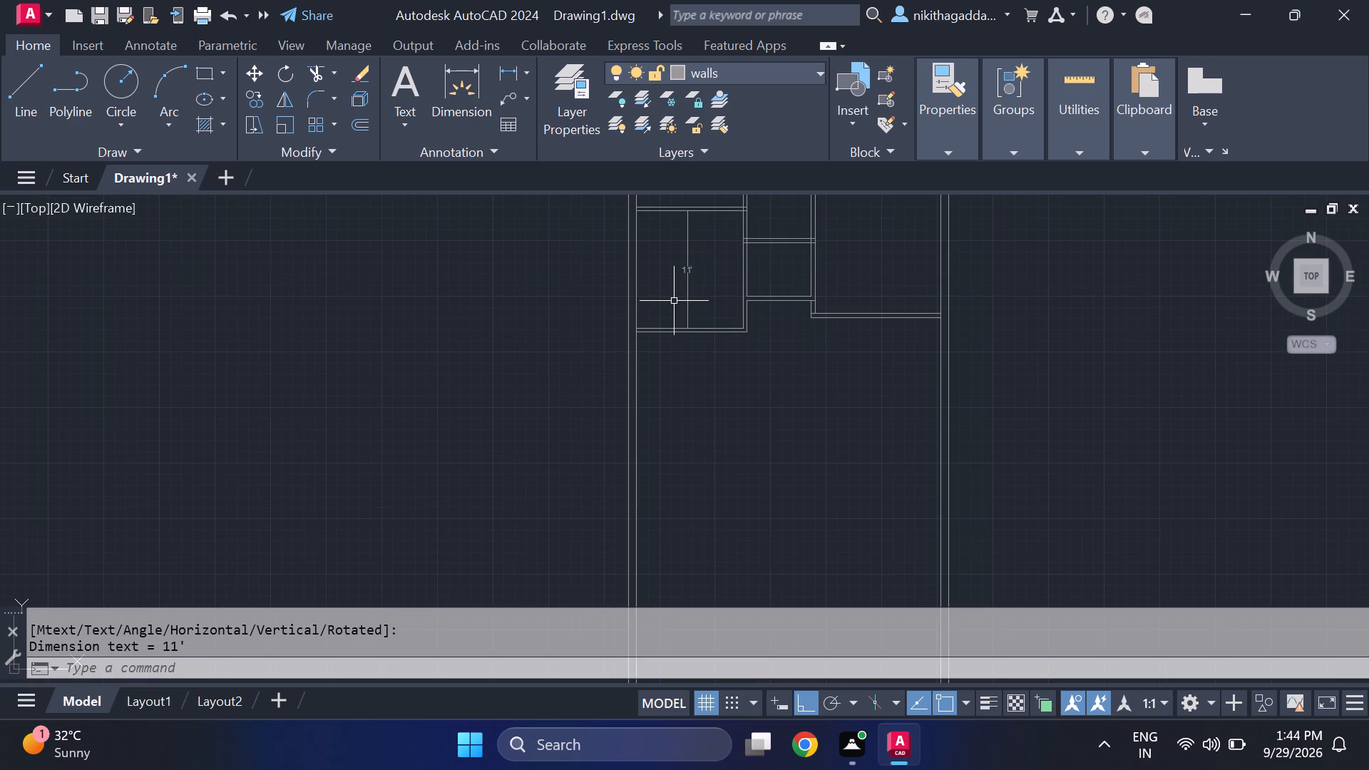
key(Escape)
Measure the left bay's upper room from its partition to the top outer wall's inner face, without placing a dimension.
key(space)
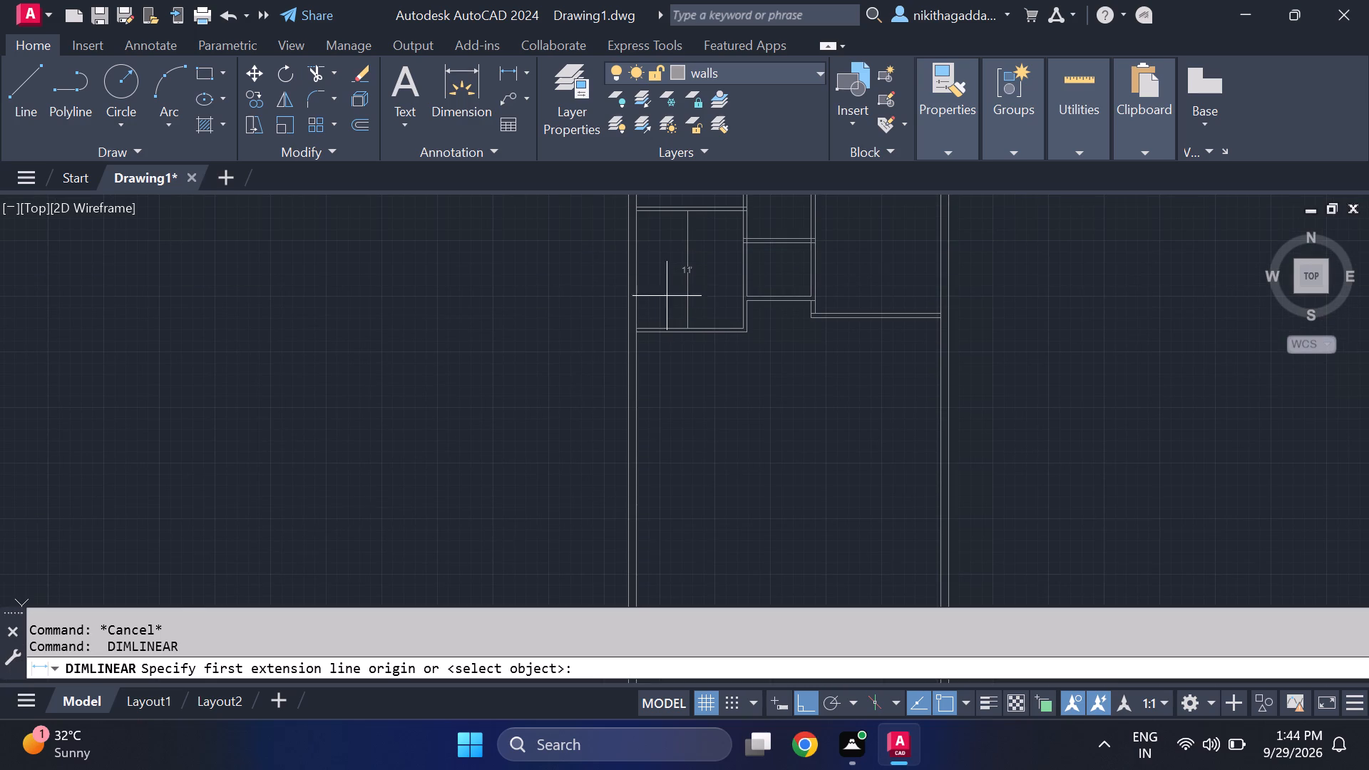
middle_drag(678, 284, 689, 365)
scroll(714, 279, up, 2)
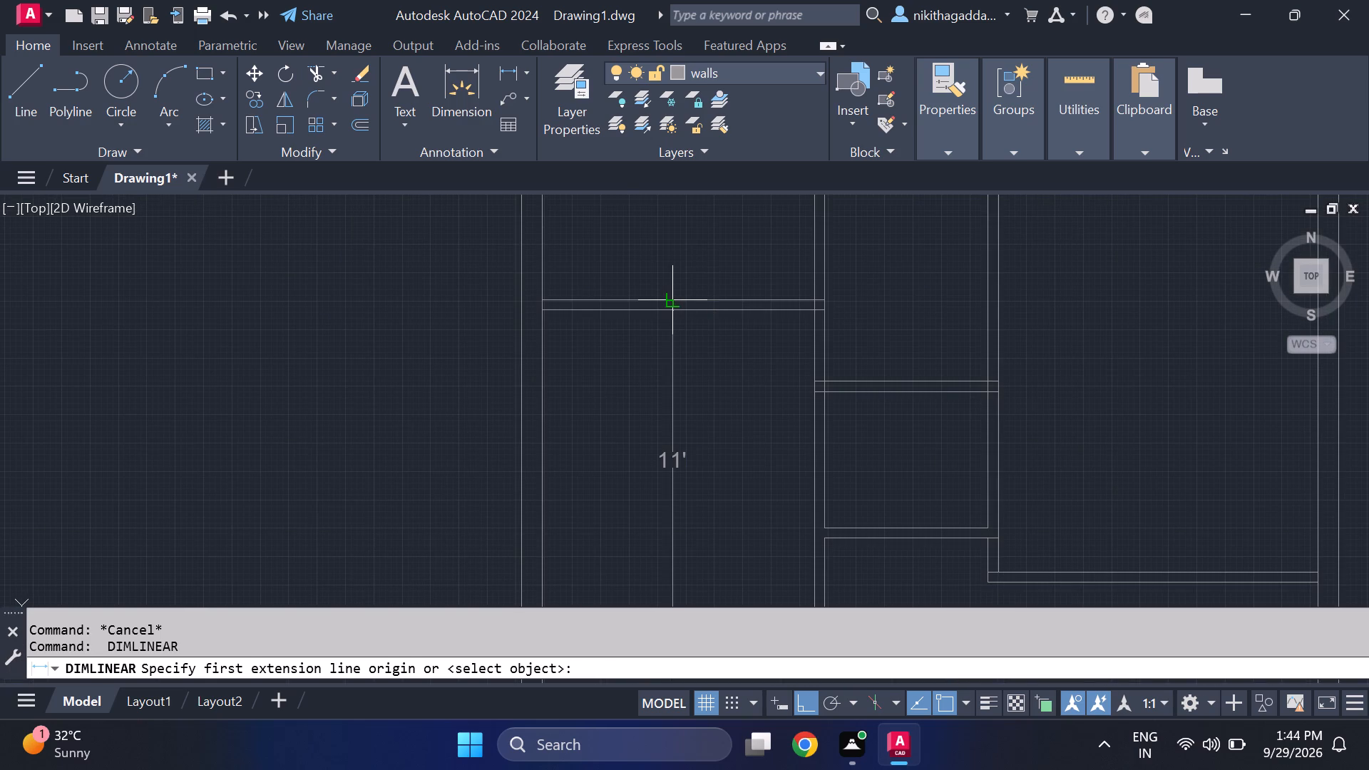
click(672, 303)
middle_drag(687, 217, 671, 355)
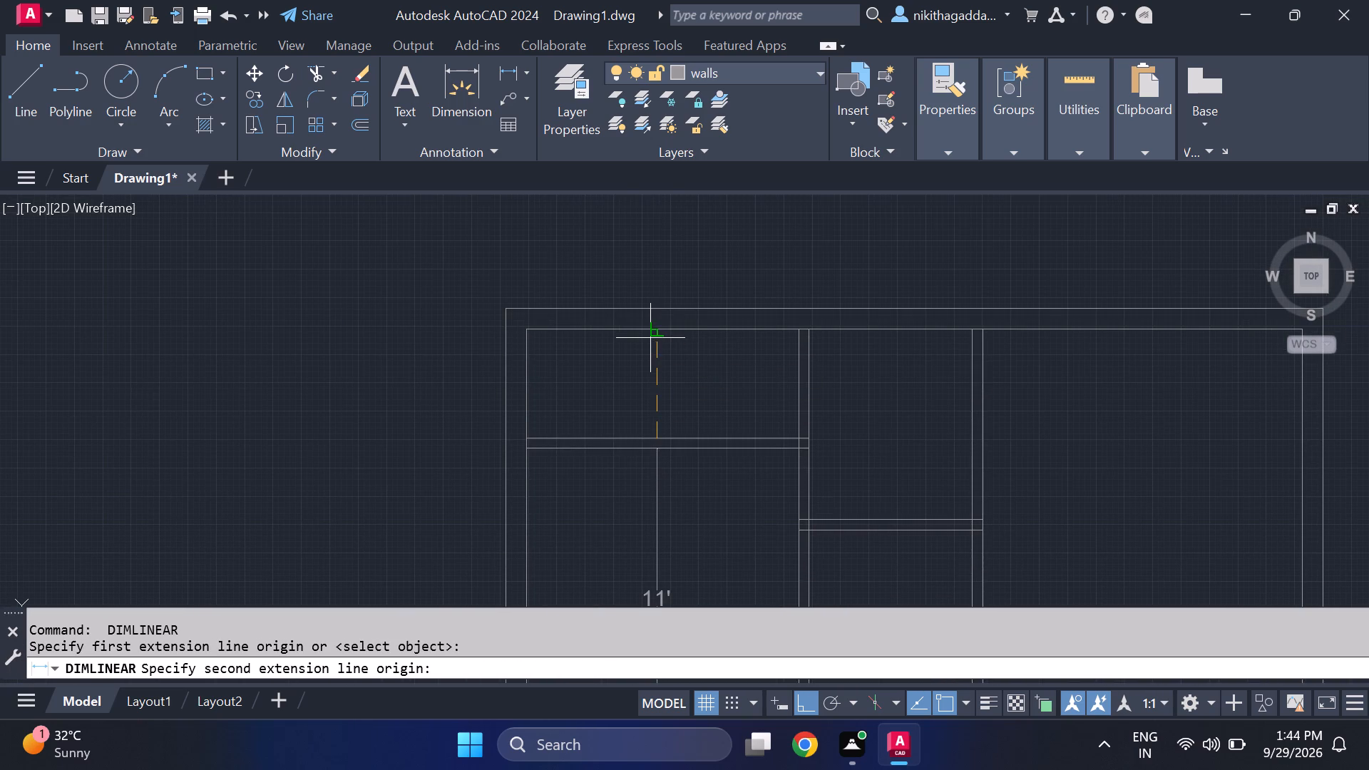
click(652, 338)
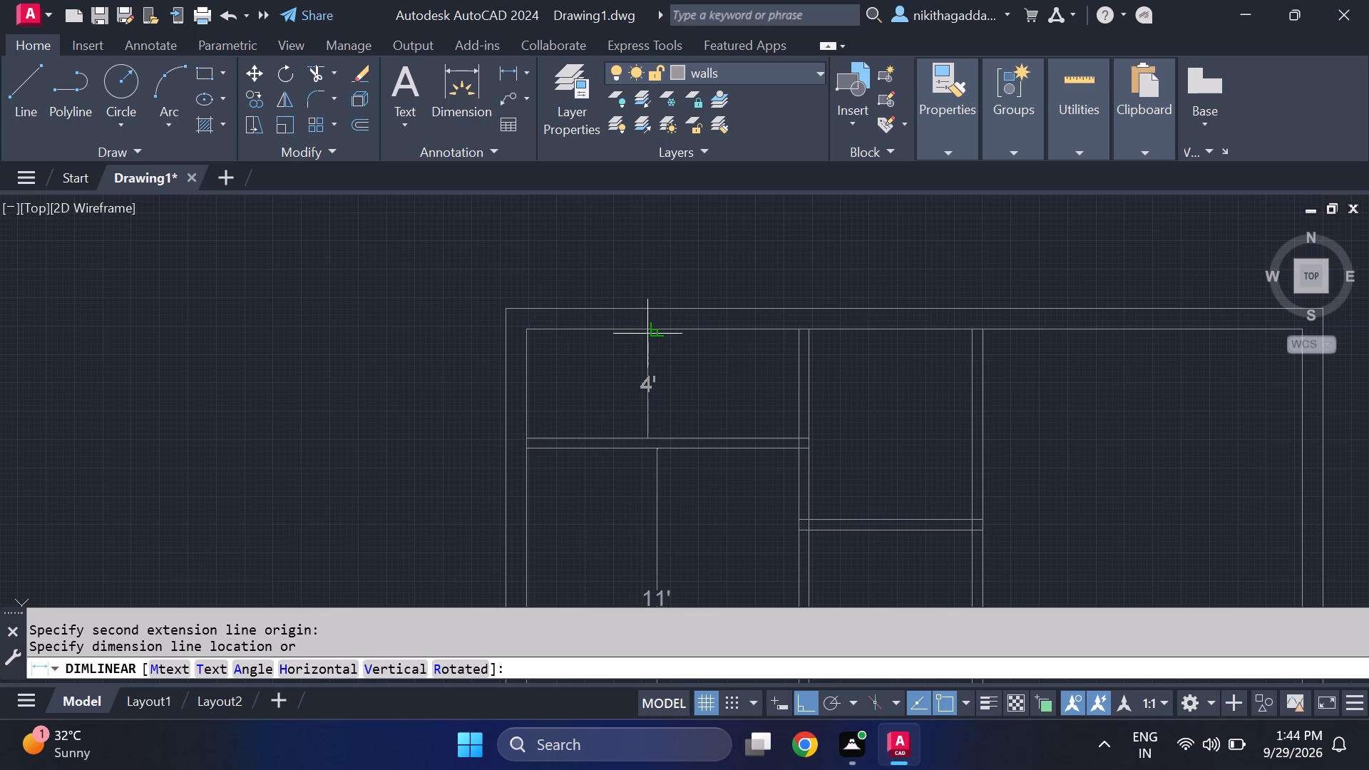
key(Escape)
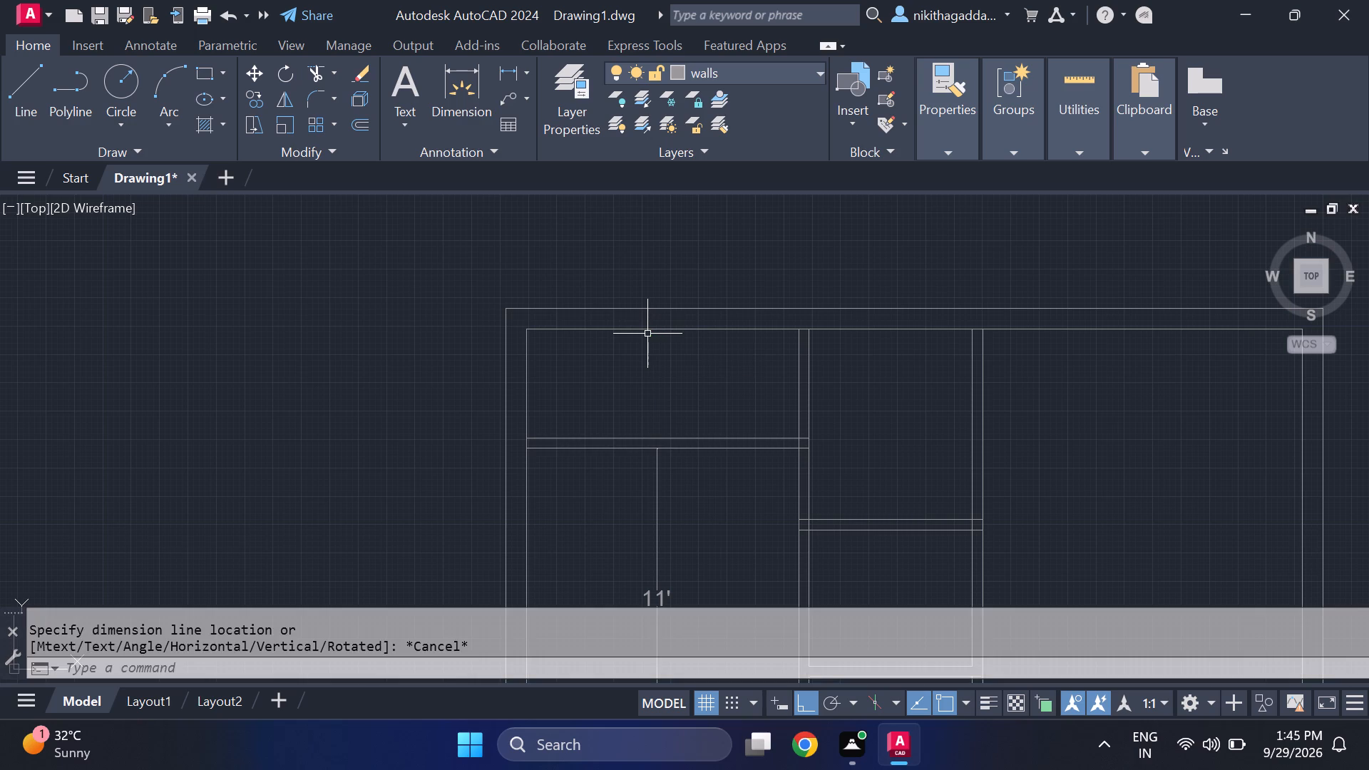
Measure the right room's vertical depth from its partition to the top outer wall's inner face, without placing a dimension.
key(space)
scroll(786, 453, down, 3)
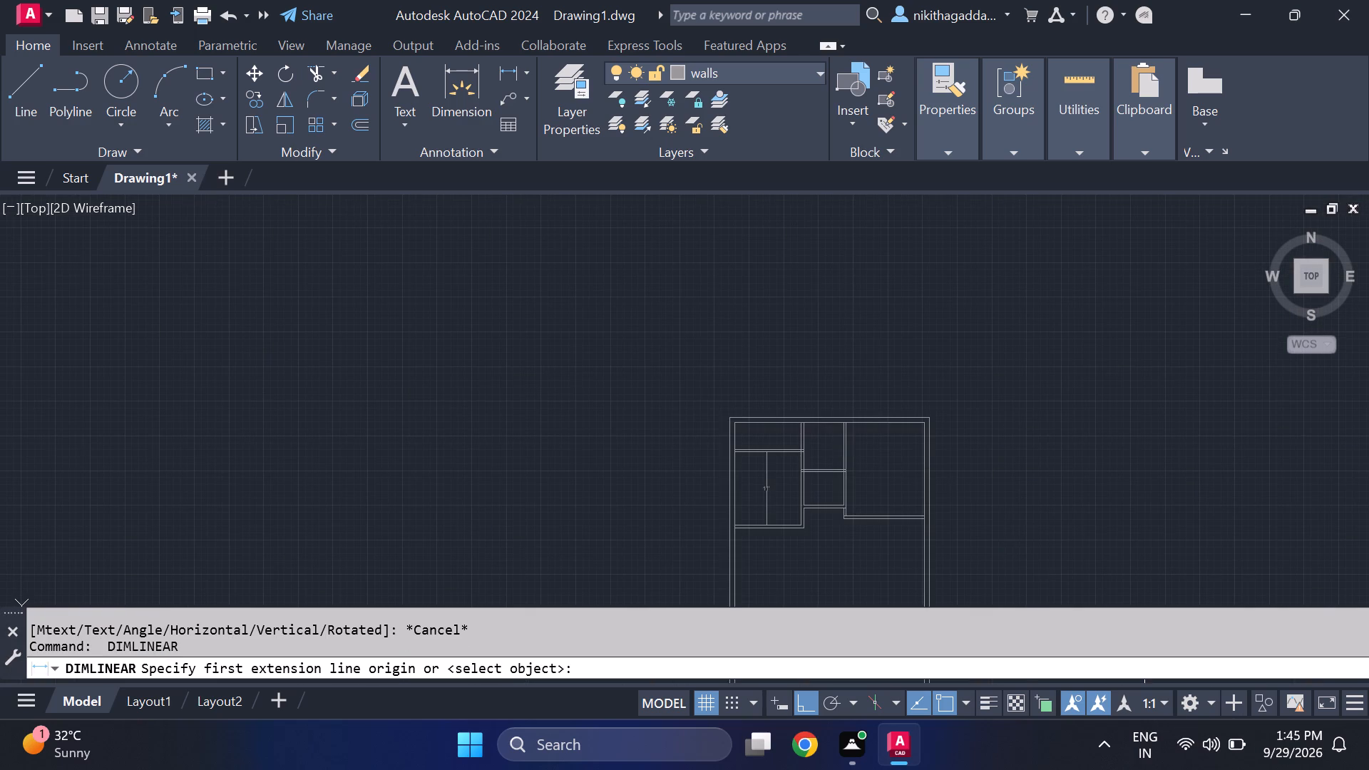
scroll(890, 508, up, 2)
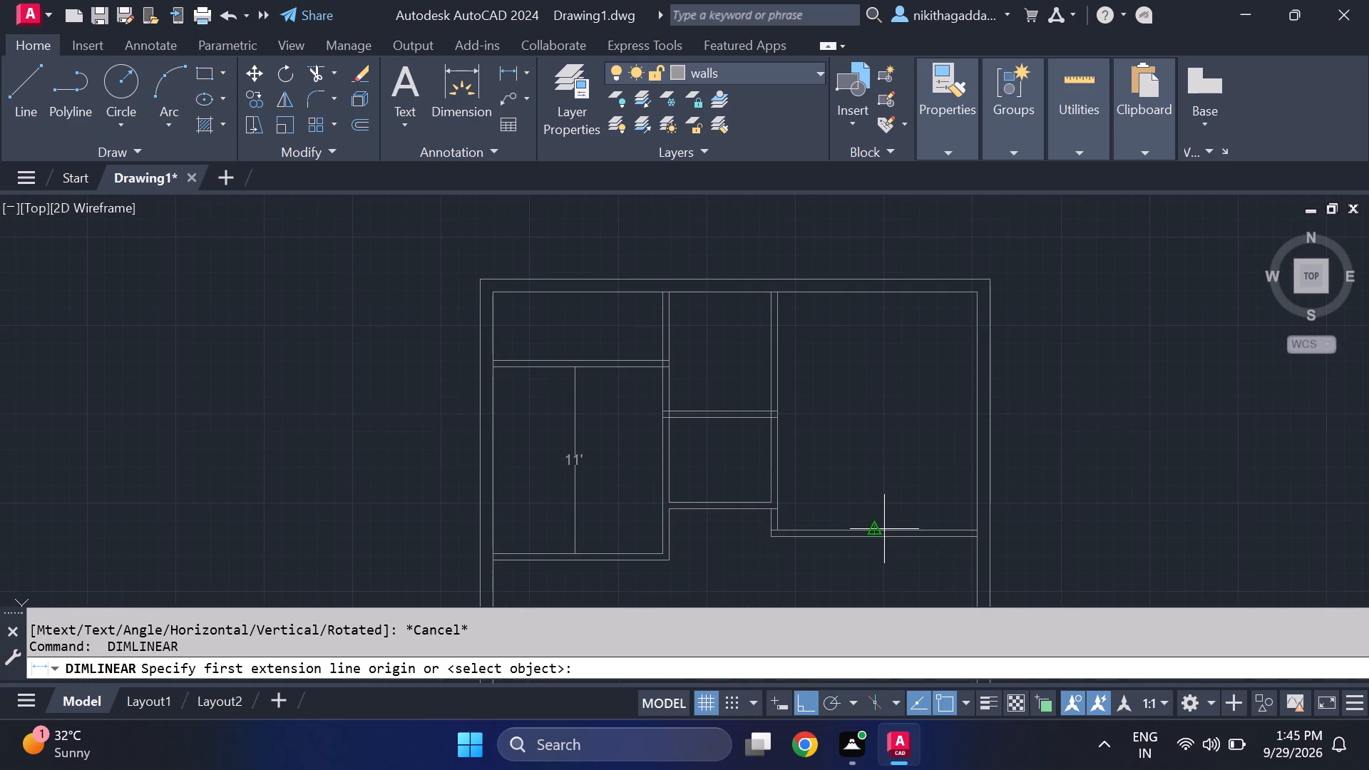
click(884, 529)
click(873, 290)
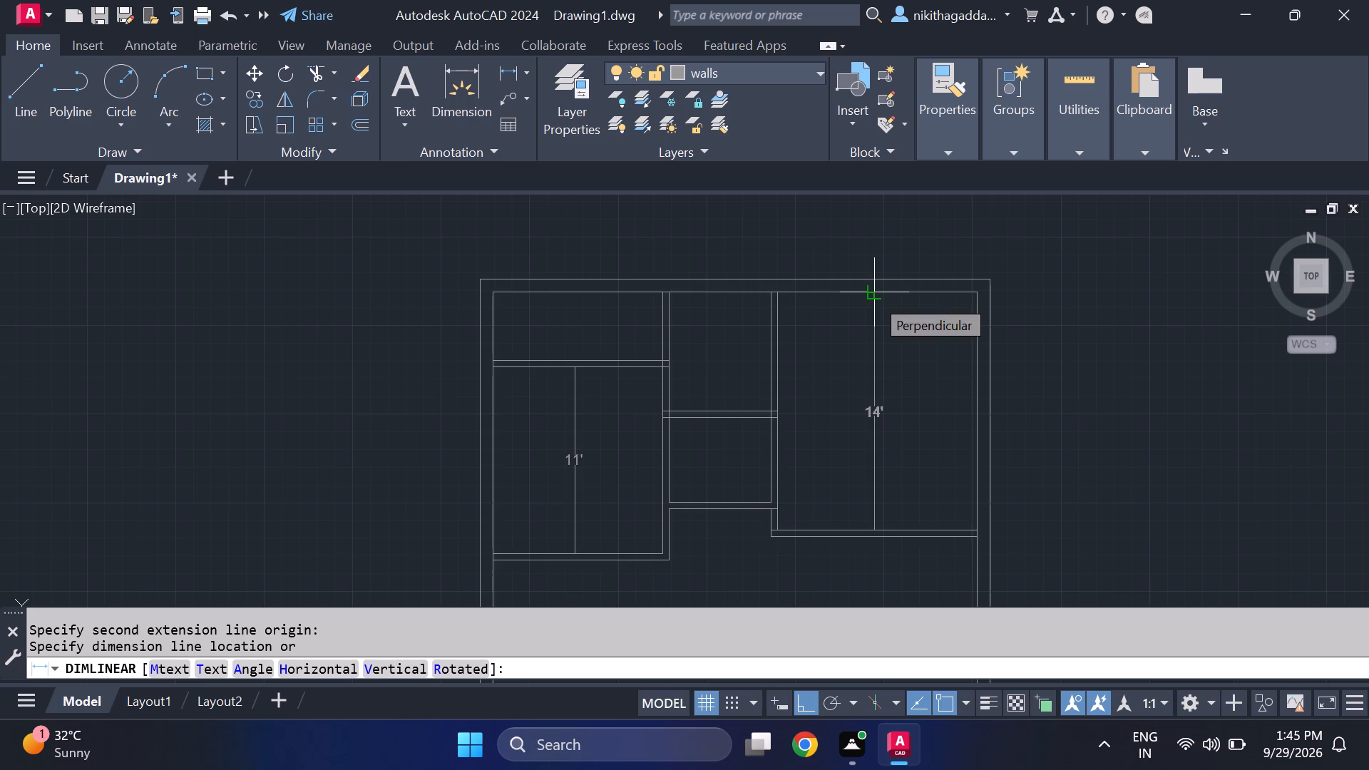
key(Escape)
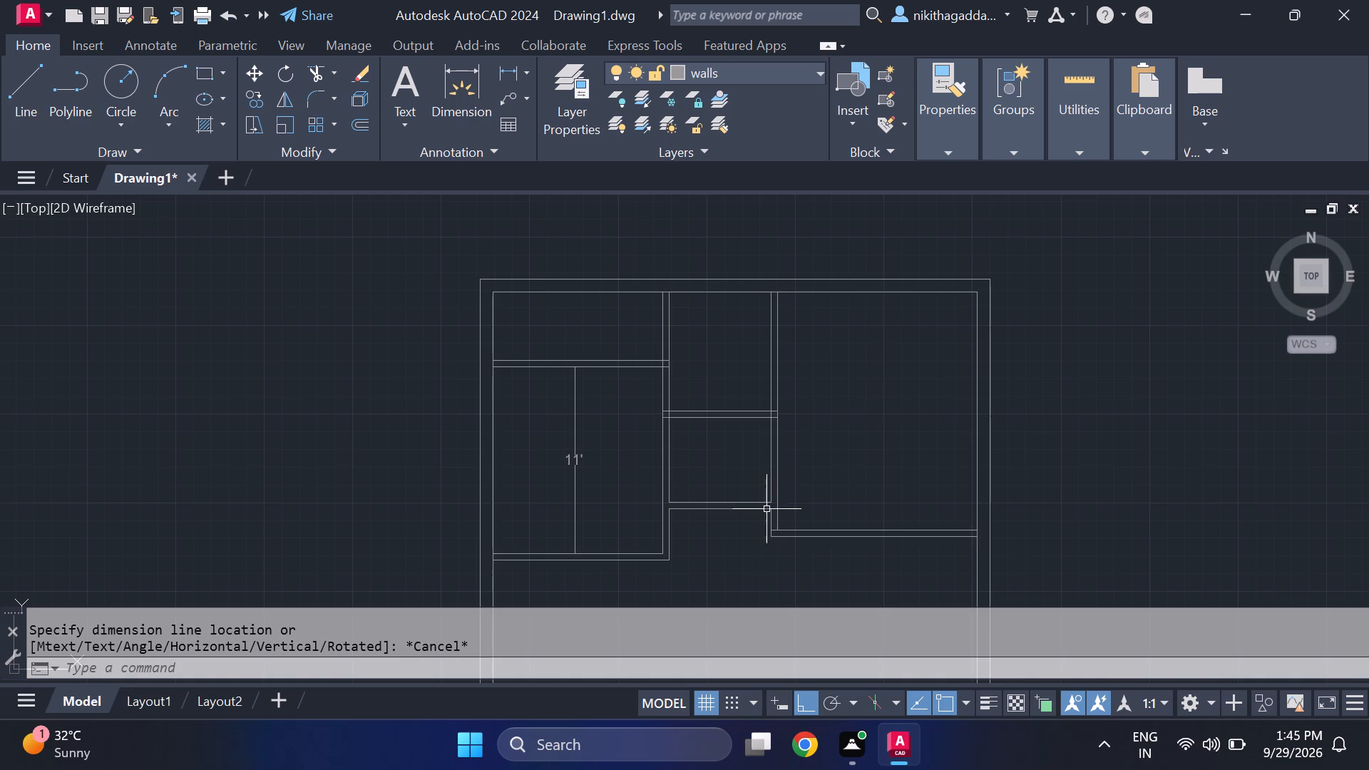
Measure the vertical depth of the middle bay's lower room between its two partitions, without placing a dimension.
click(503, 61)
click(504, 73)
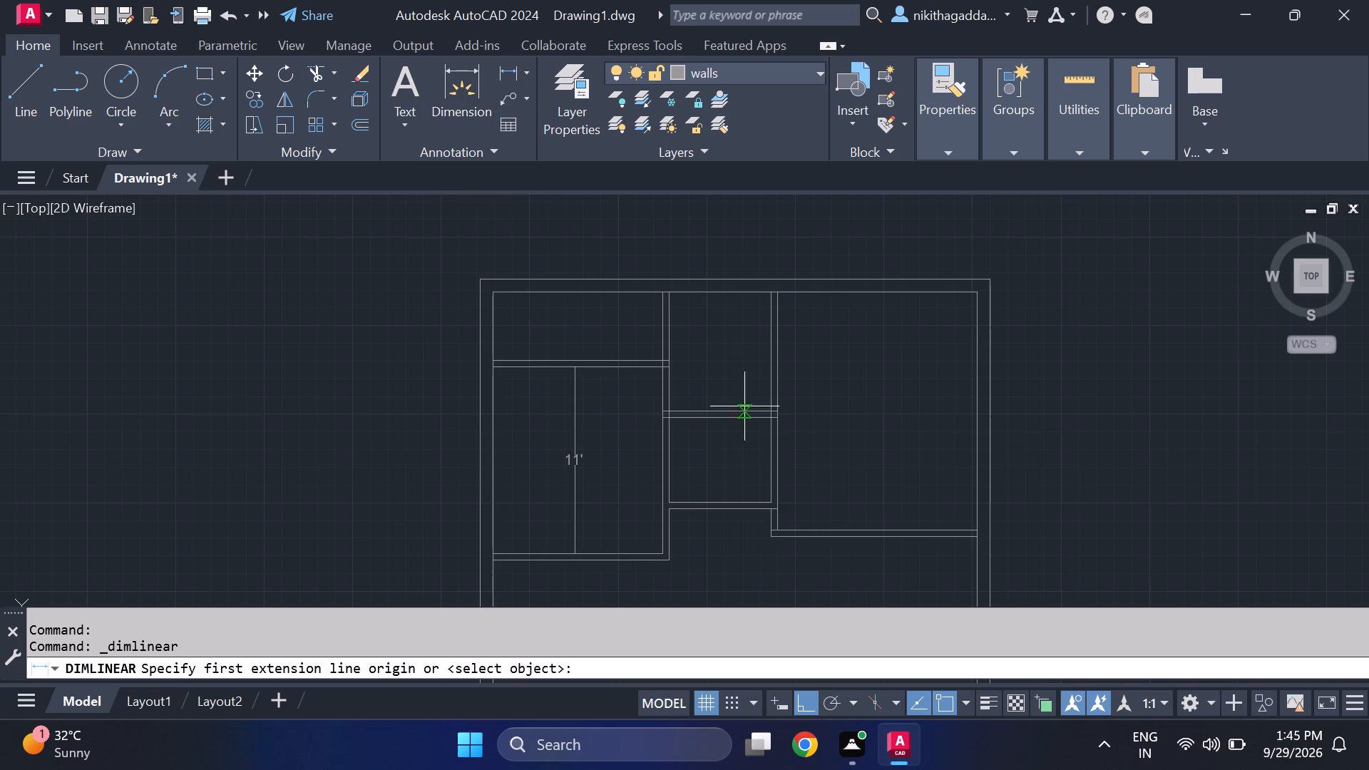
click(718, 422)
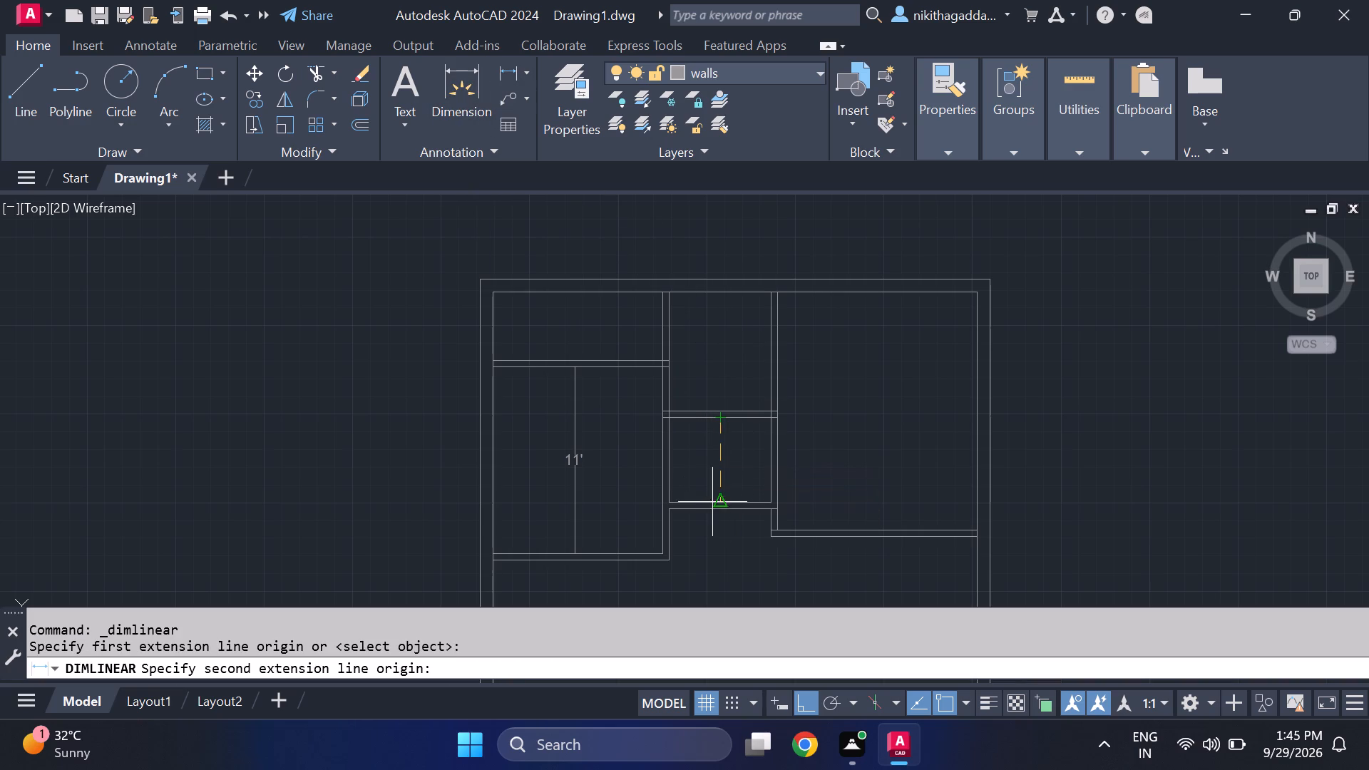
click(720, 503)
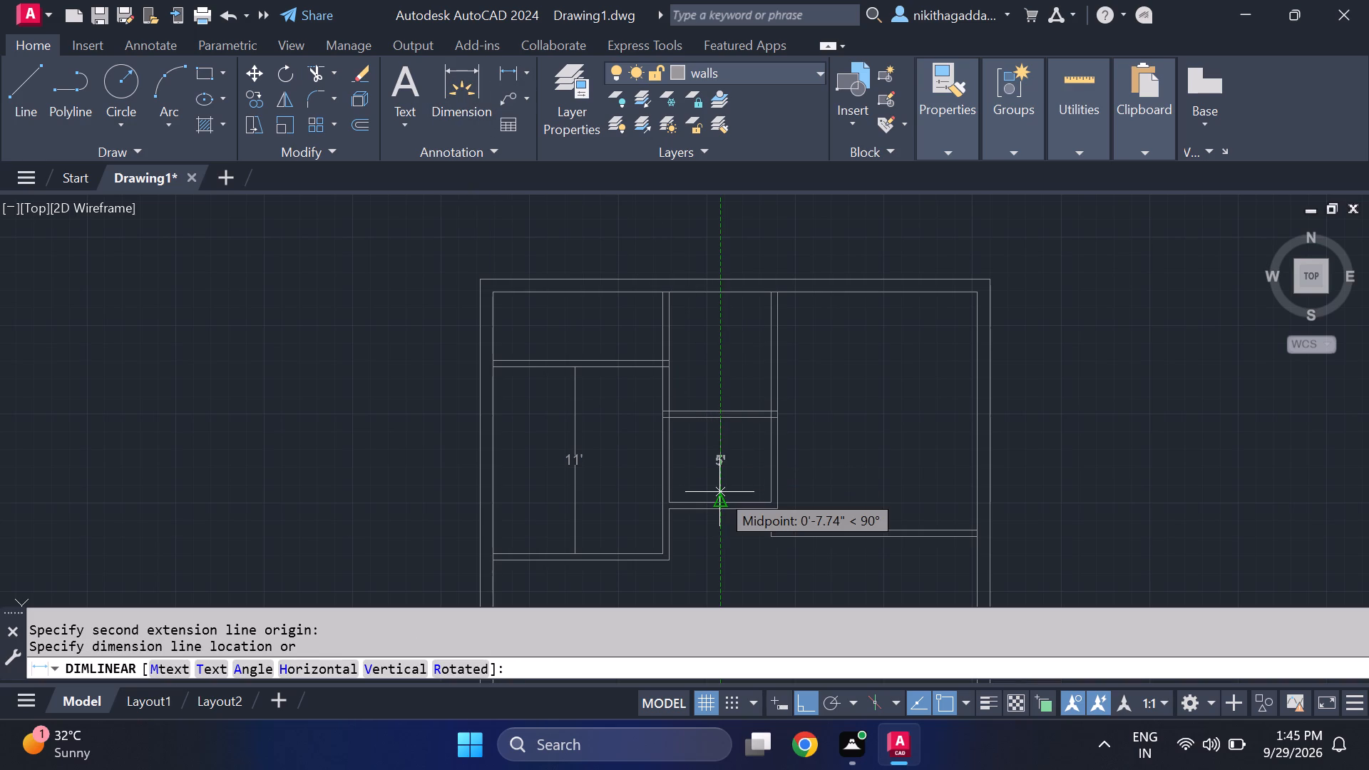
key(Escape)
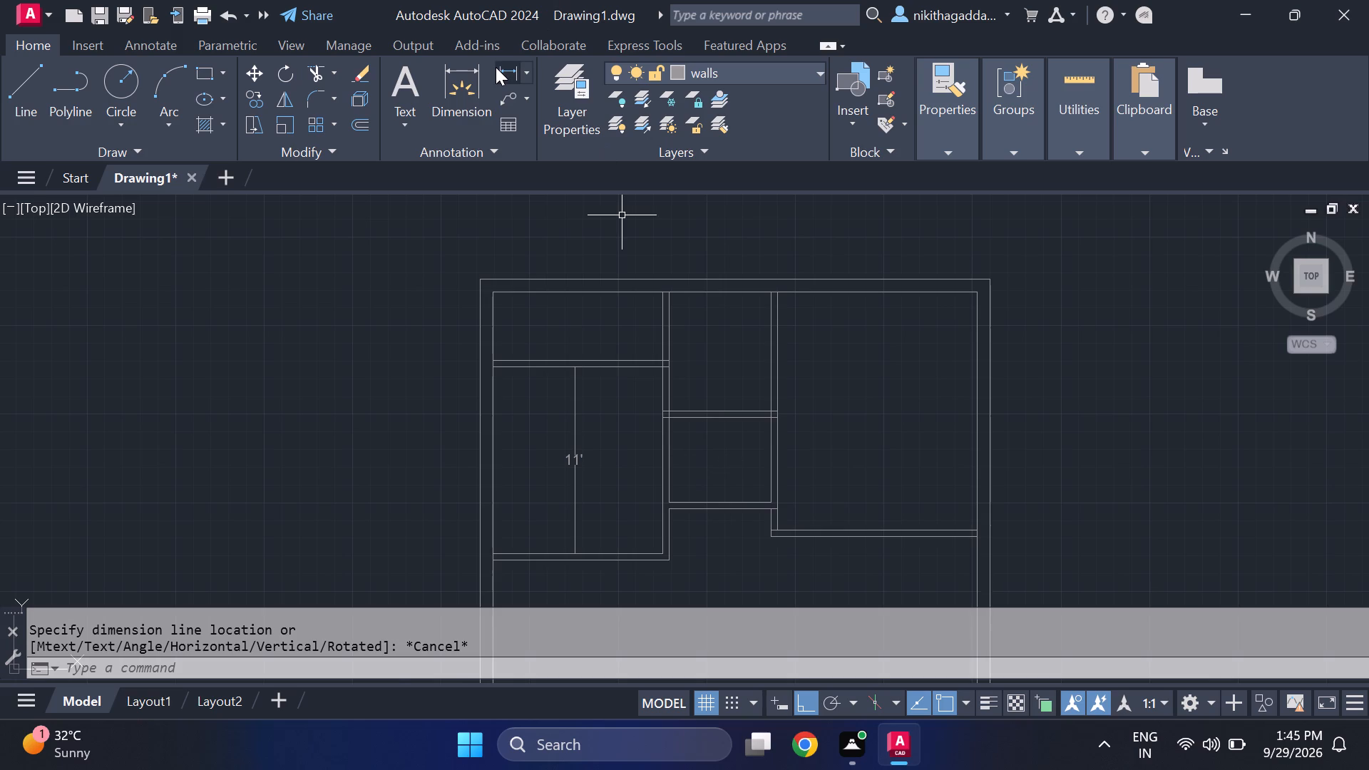
Measure the width of the middle bay's lower room between the vertical partitions, without placing a dimension.
click(500, 67)
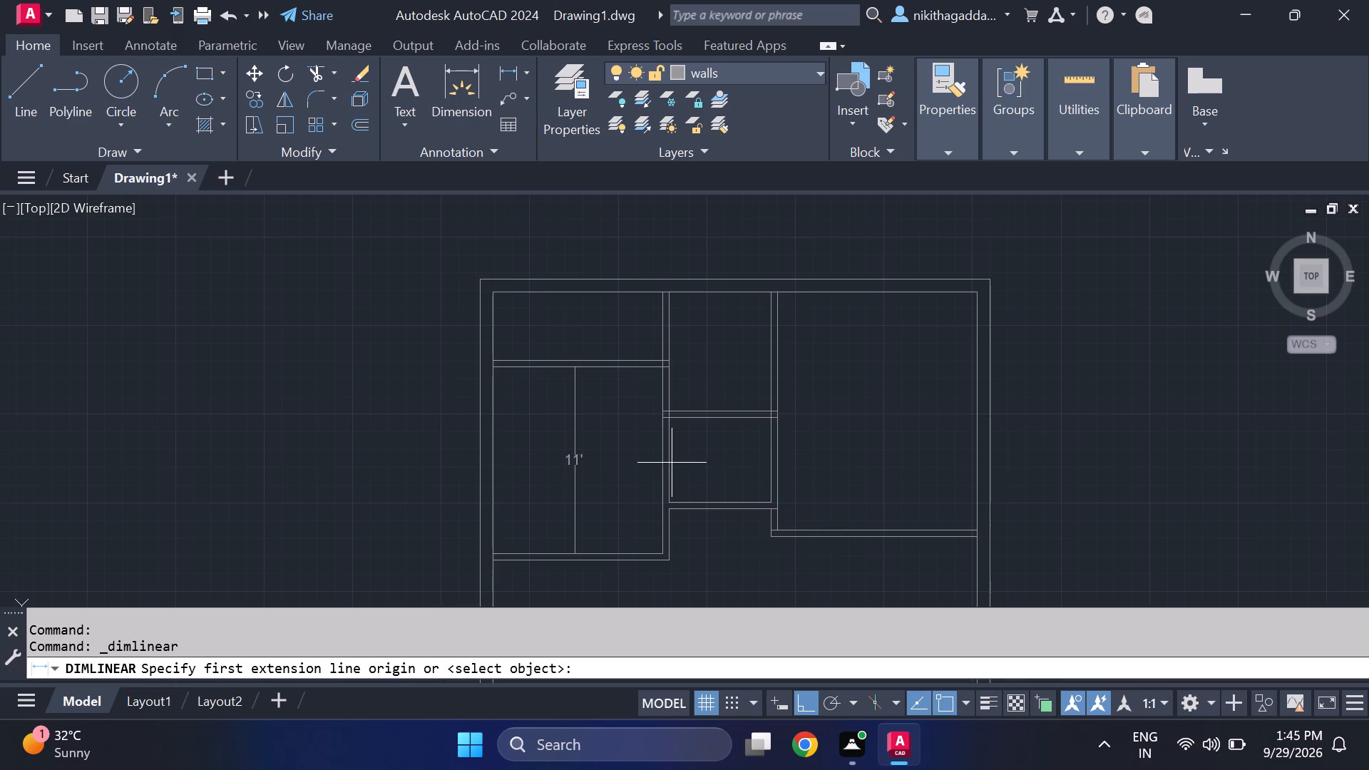
click(672, 463)
click(766, 467)
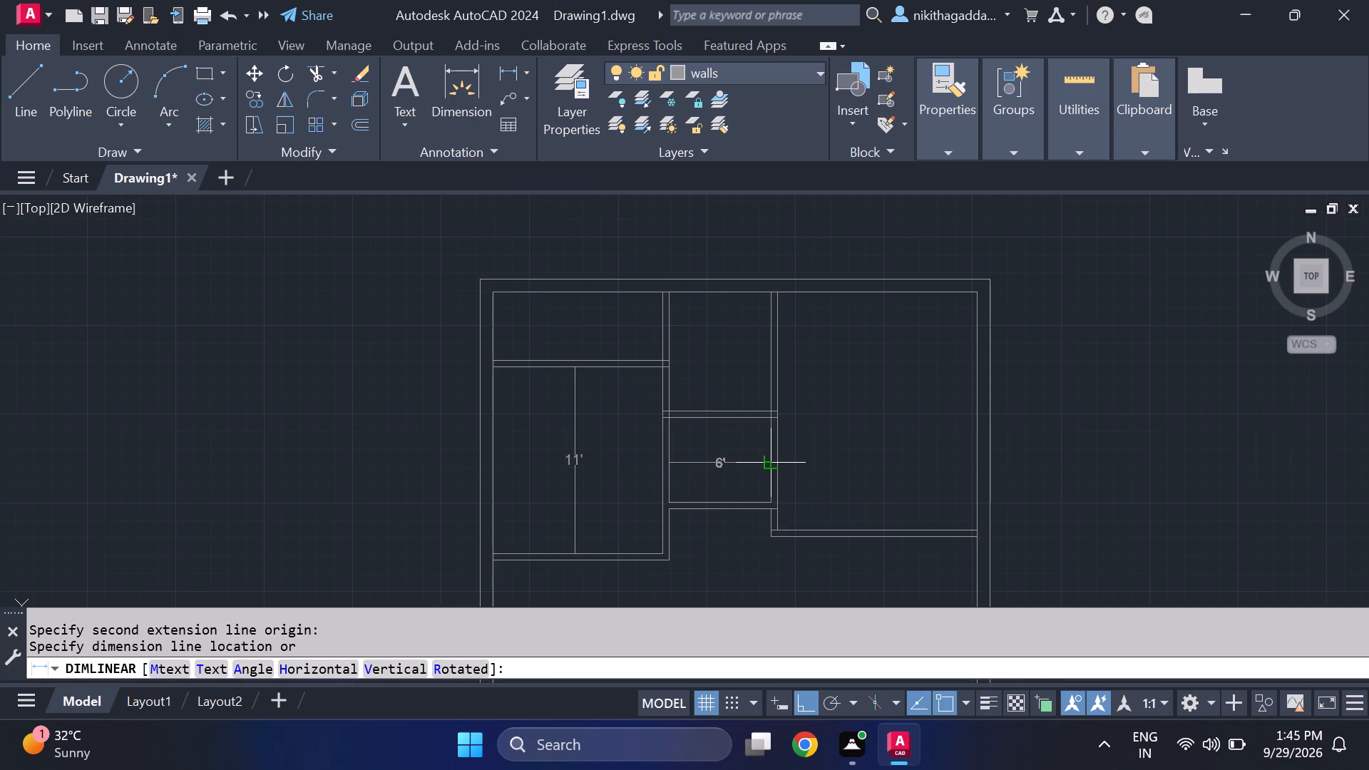
key(Escape)
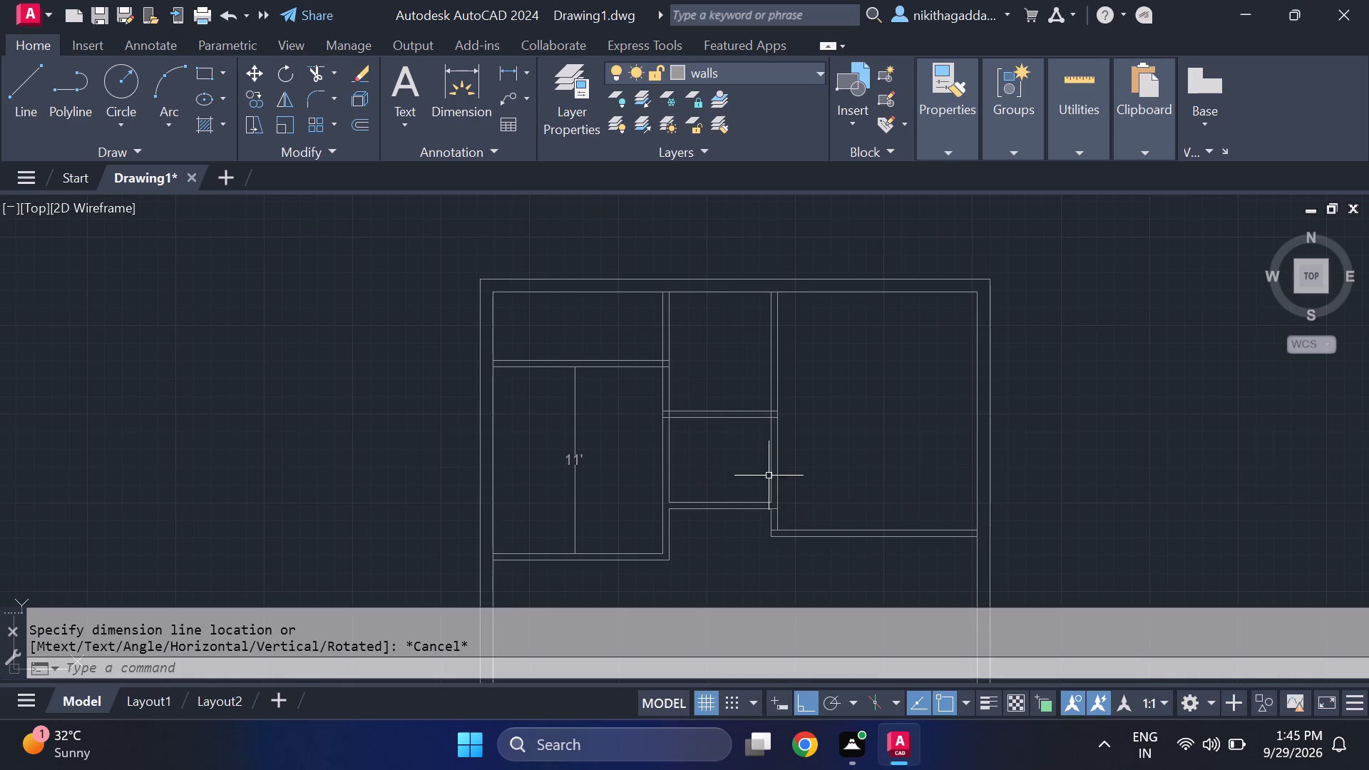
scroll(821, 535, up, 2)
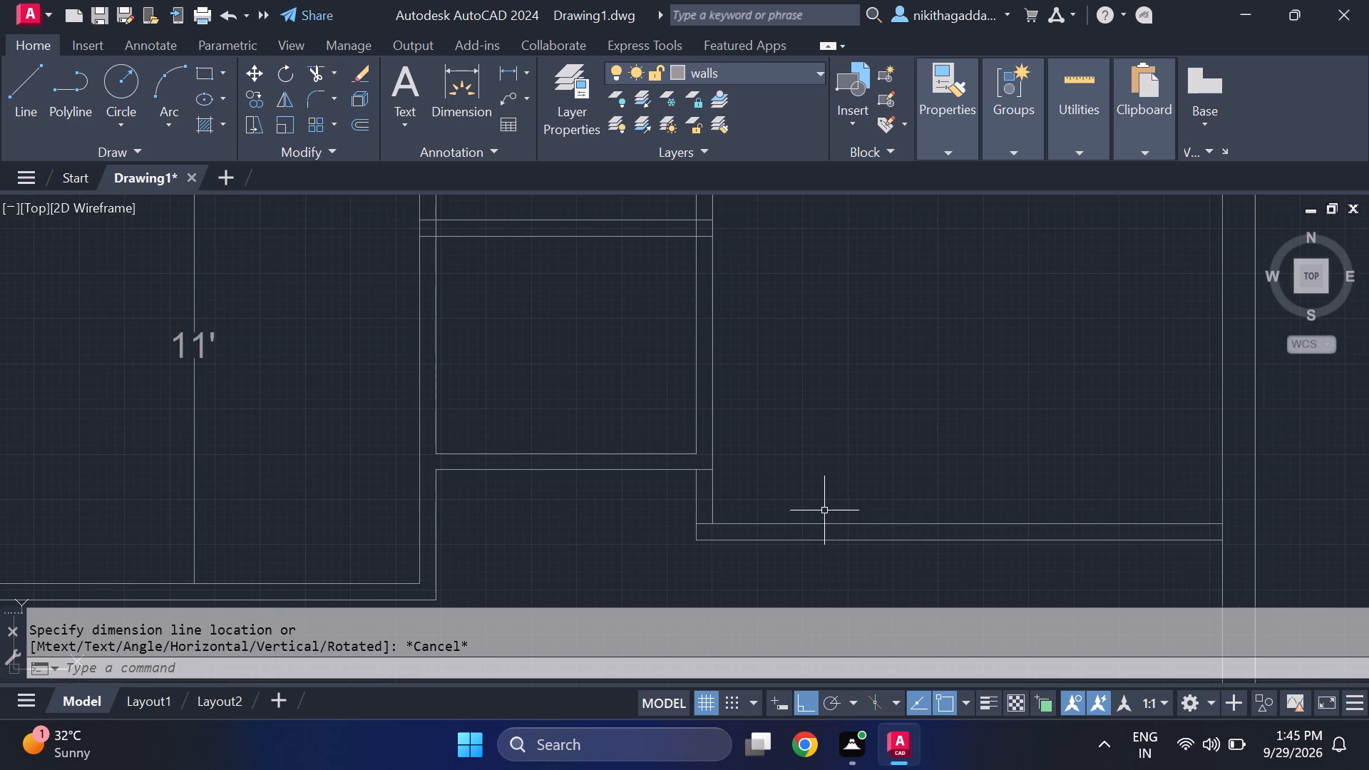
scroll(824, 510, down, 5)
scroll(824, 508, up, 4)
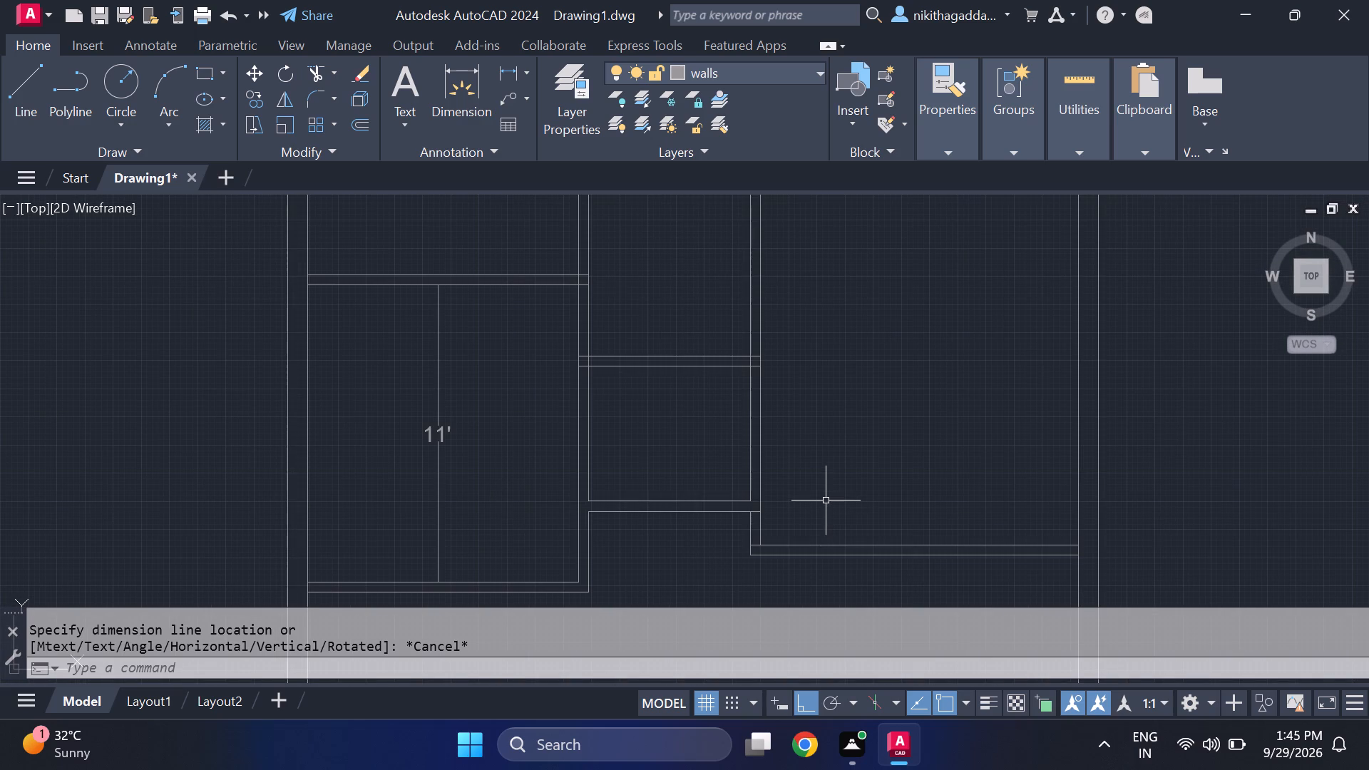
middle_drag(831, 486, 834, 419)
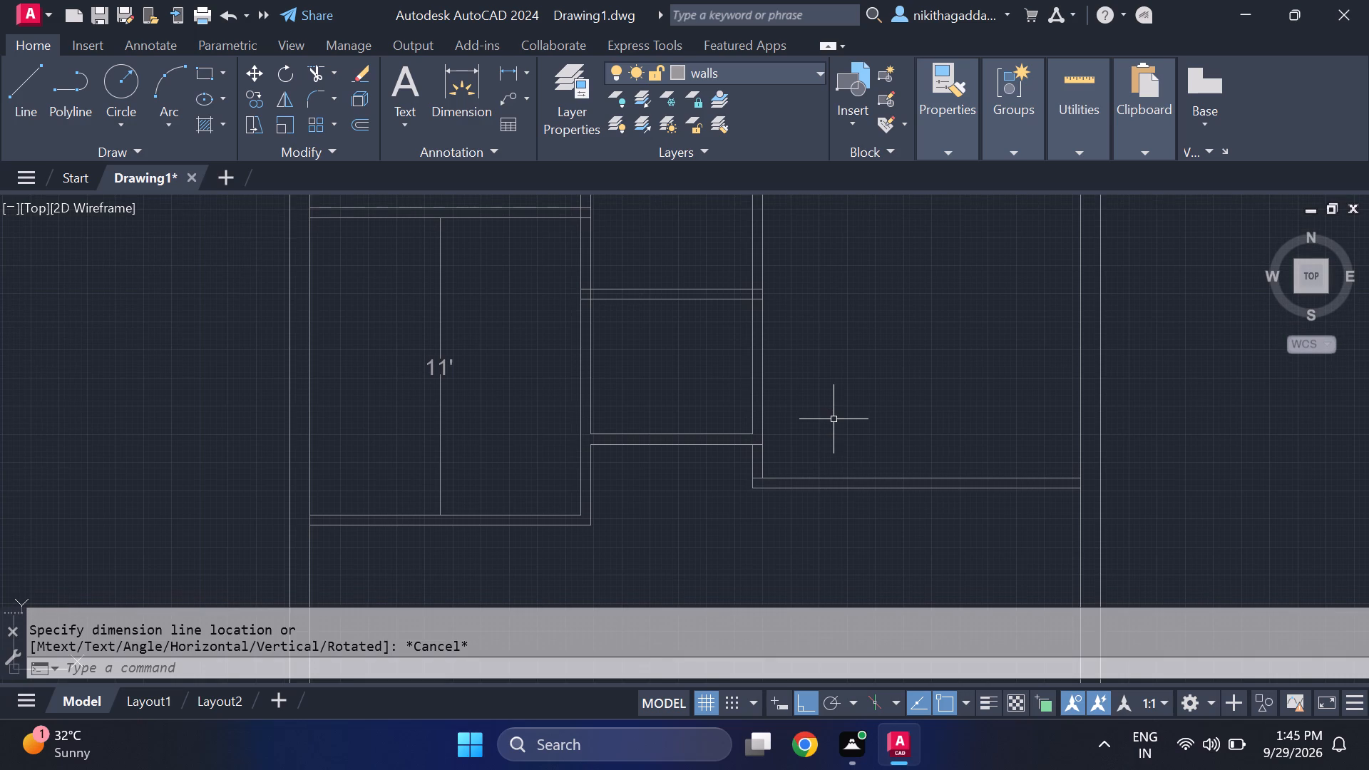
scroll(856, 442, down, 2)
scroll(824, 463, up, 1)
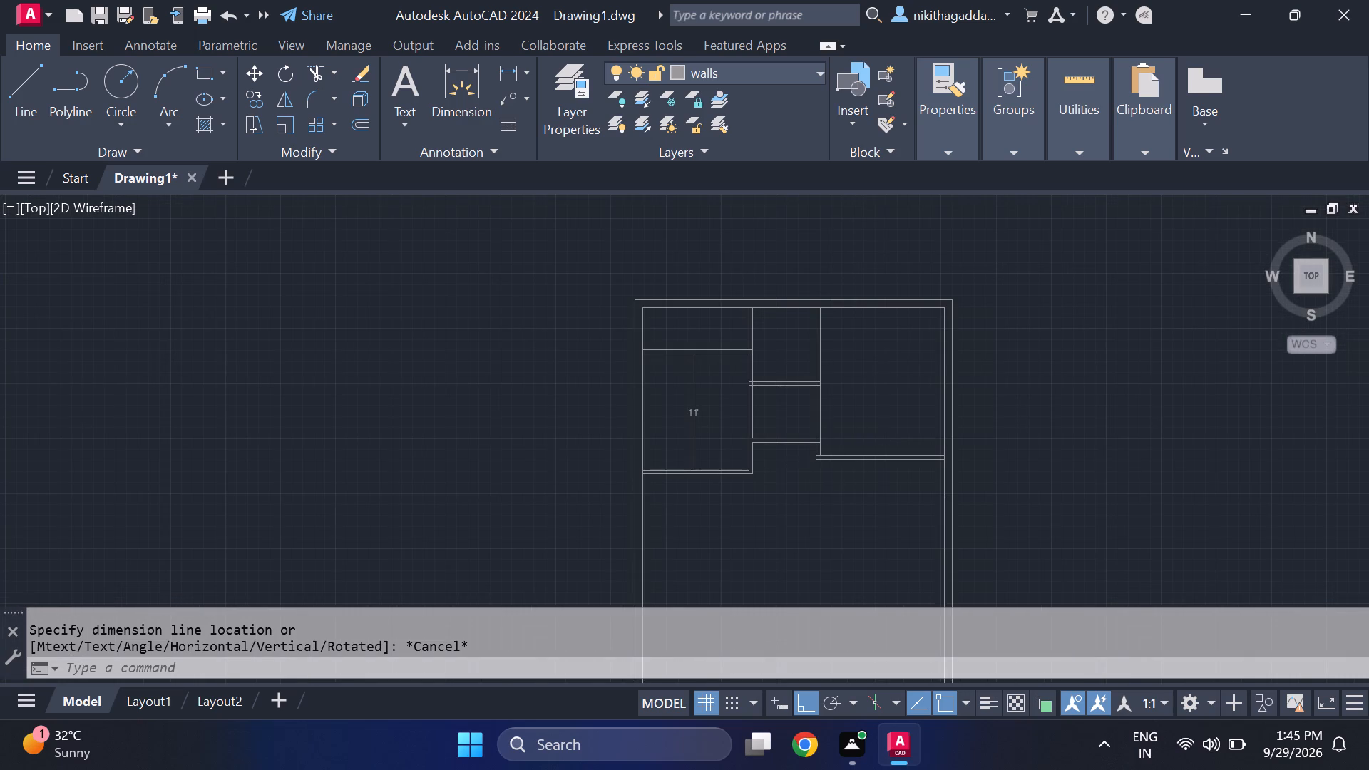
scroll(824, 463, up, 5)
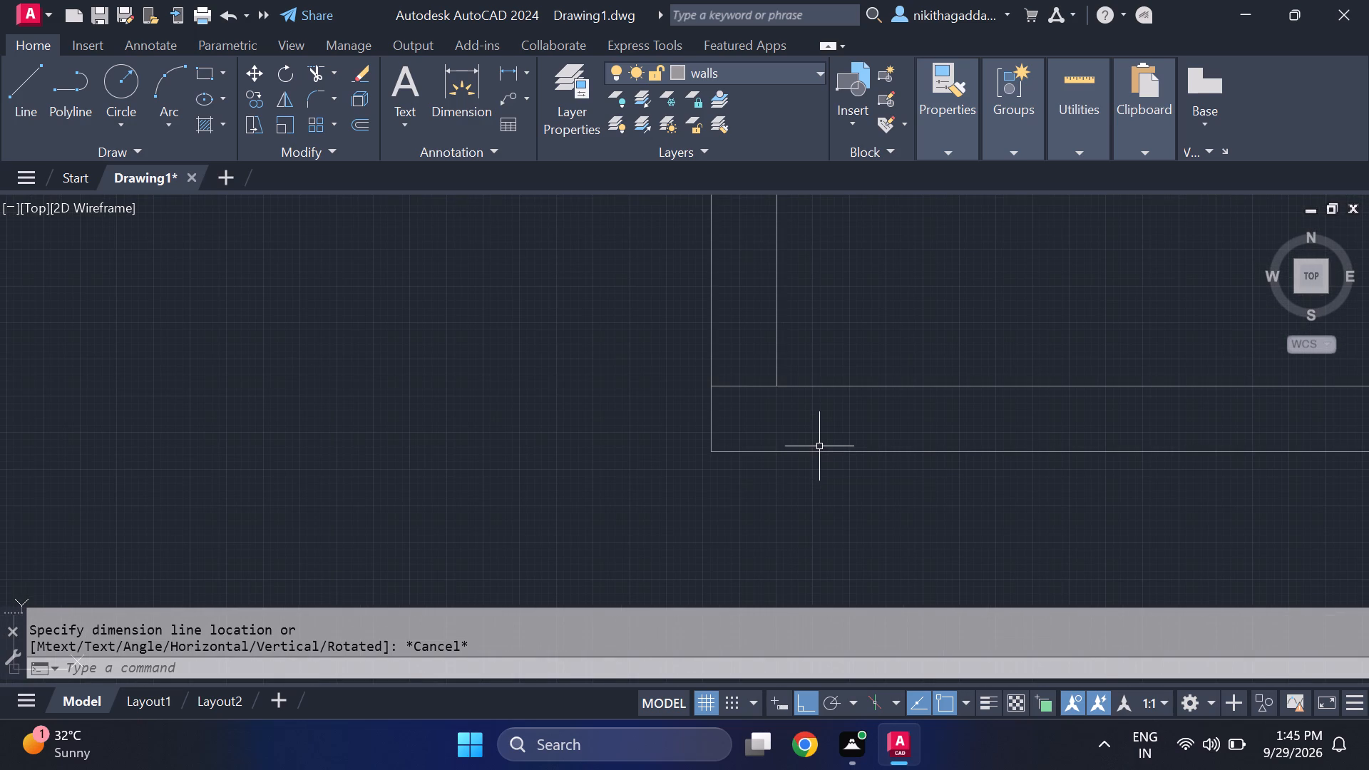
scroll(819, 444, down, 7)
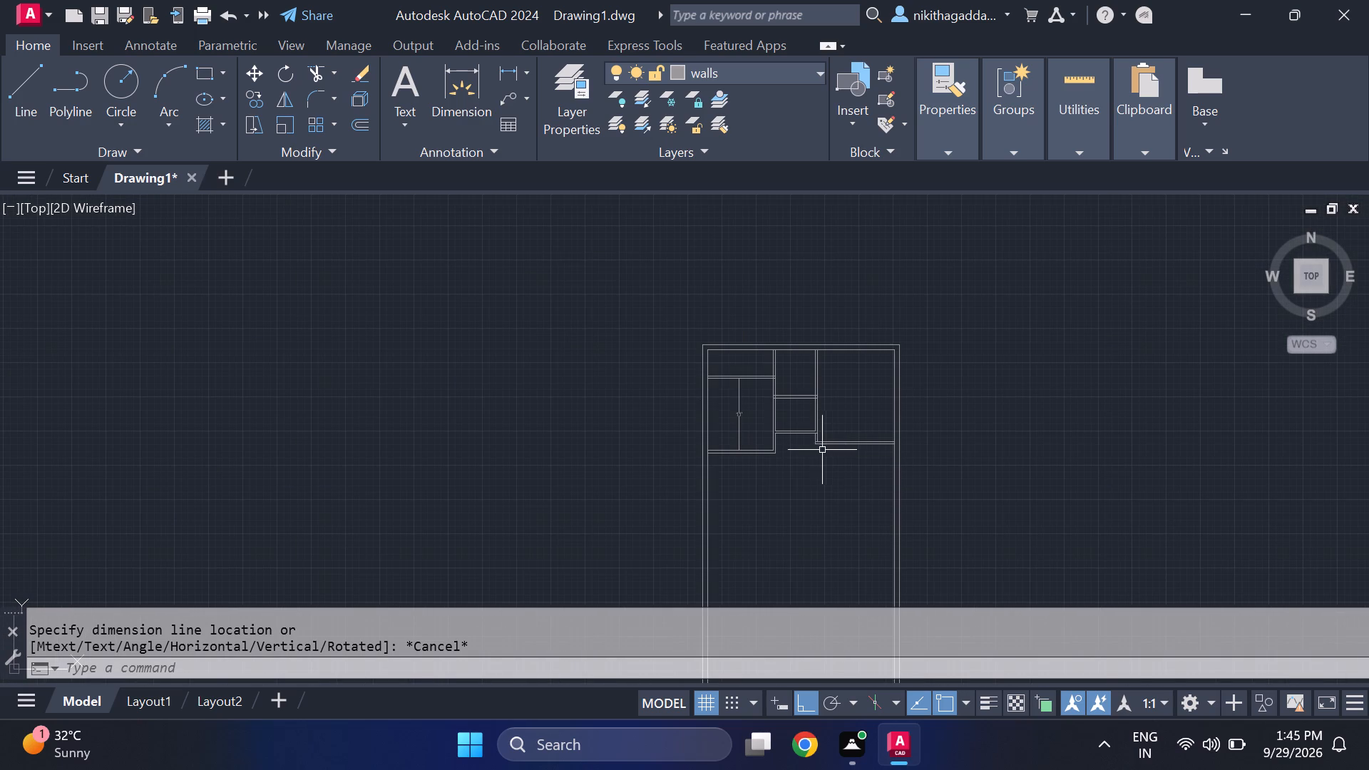
Offset the right outer wall's inner face 8' inward to start a vertical partition below the right room.
middle_drag(857, 482, 831, 427)
scroll(816, 399, up, 3)
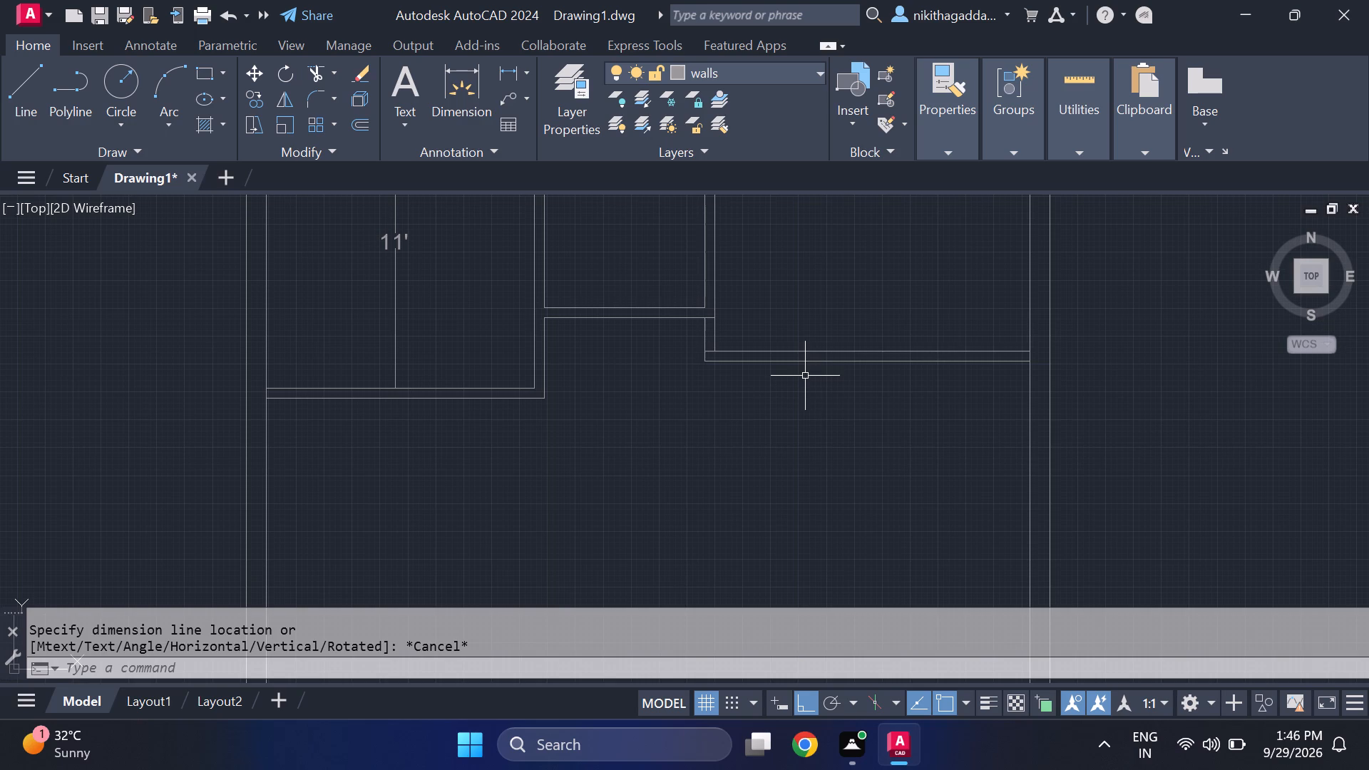
text(of)
key(Return)
text(8')
key(Return)
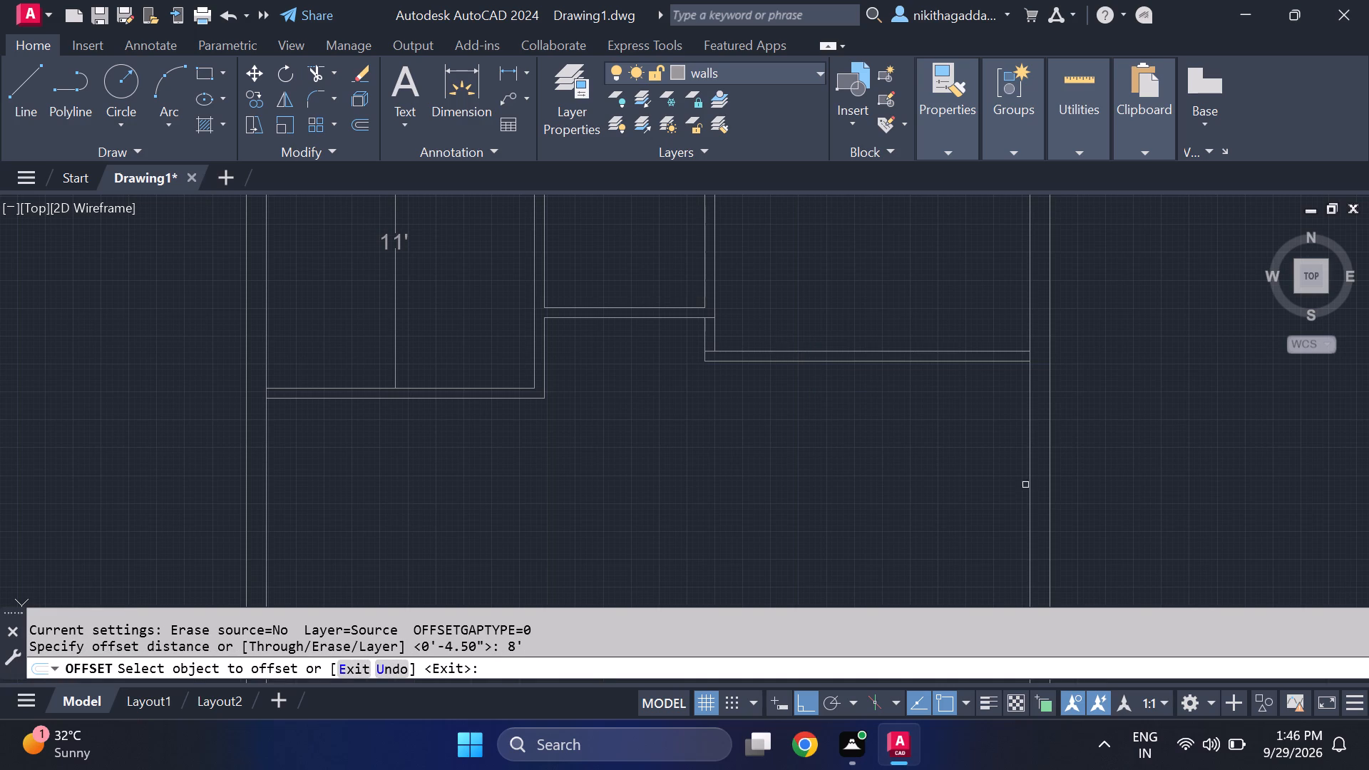
click(1028, 444)
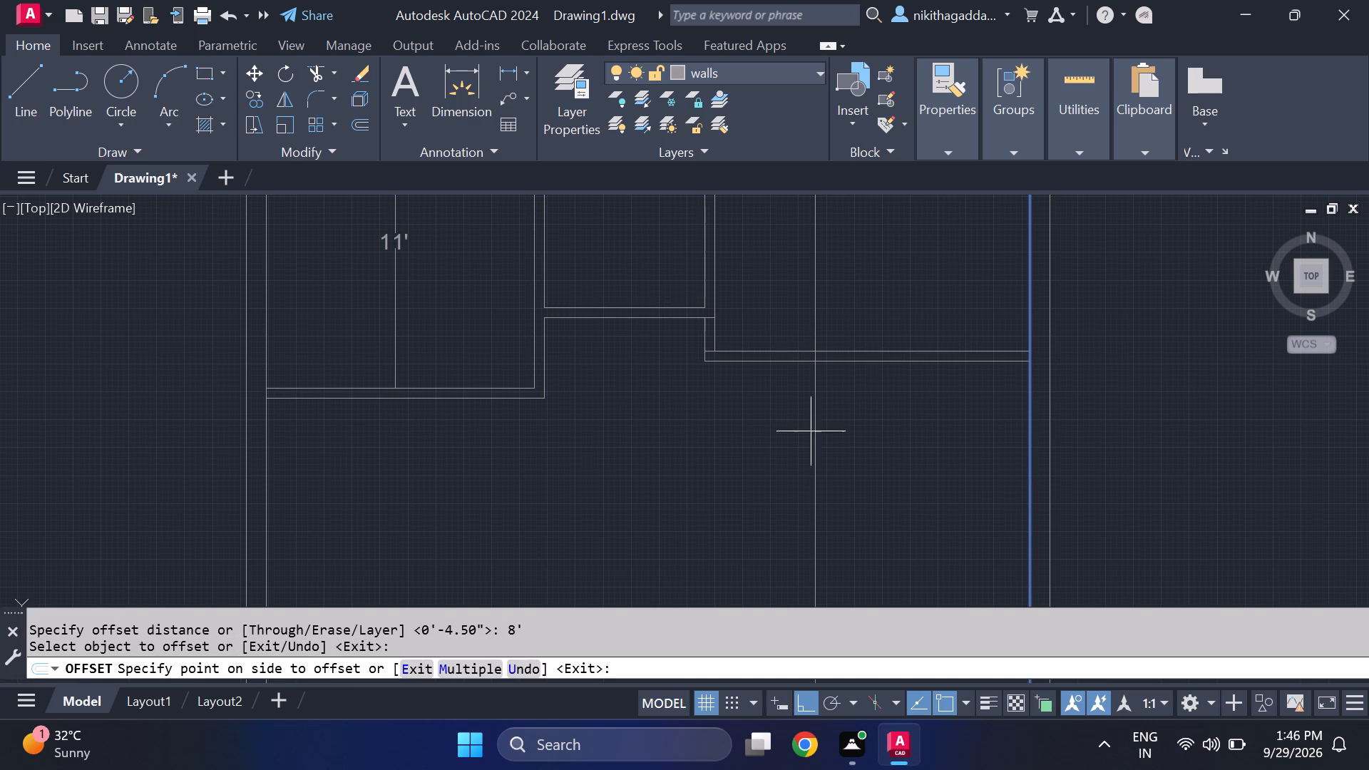
click(760, 434)
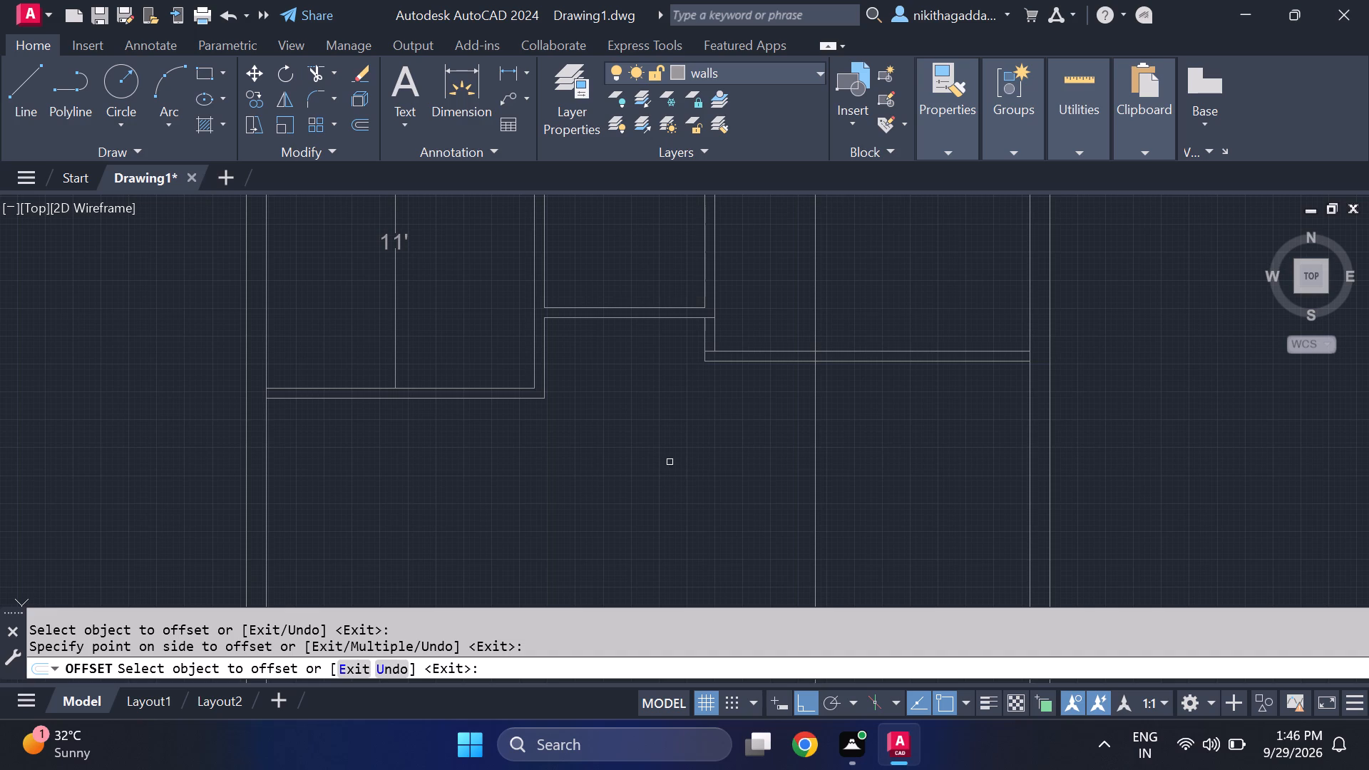
key(Escape)
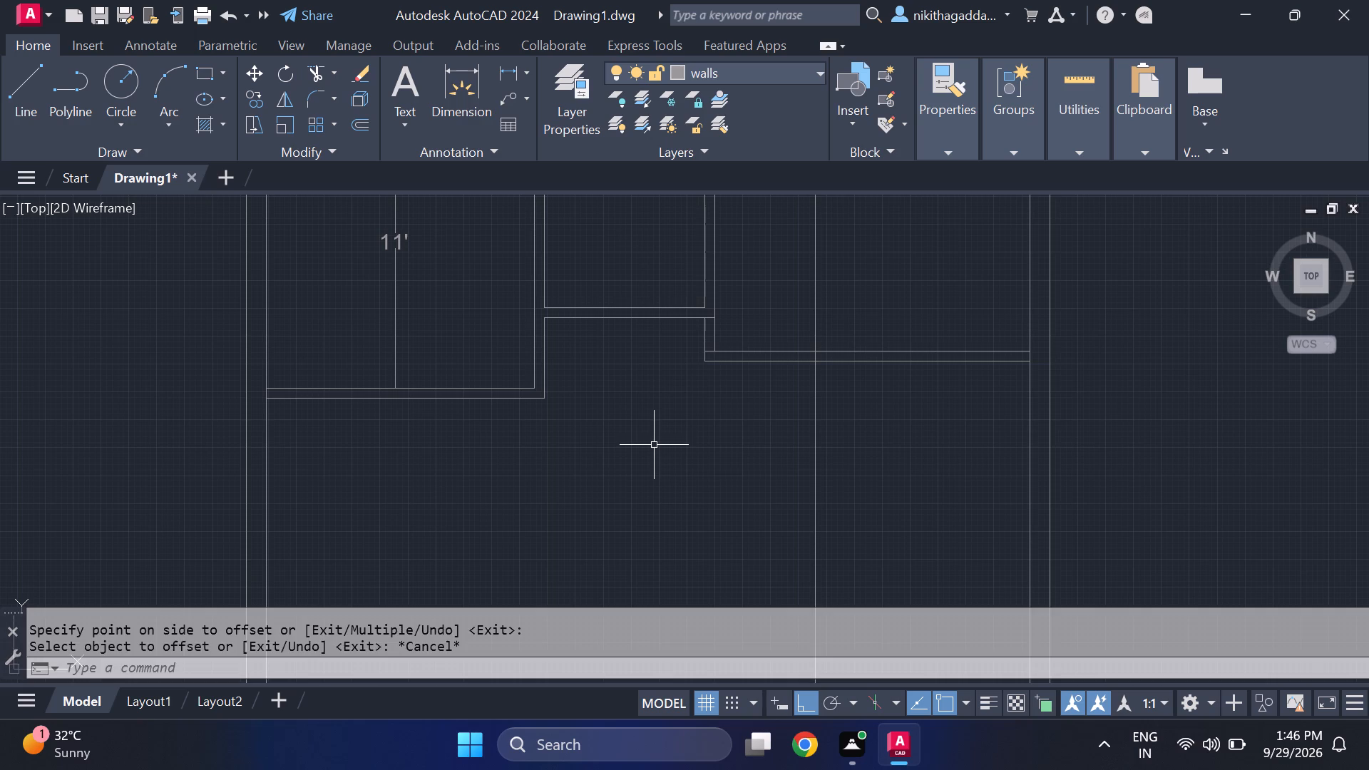
Offset the new vertical line 4.5" away from the right outer wall to give the partition its thickness.
text(of)
key(Return)
text(4.5")
key(Return)
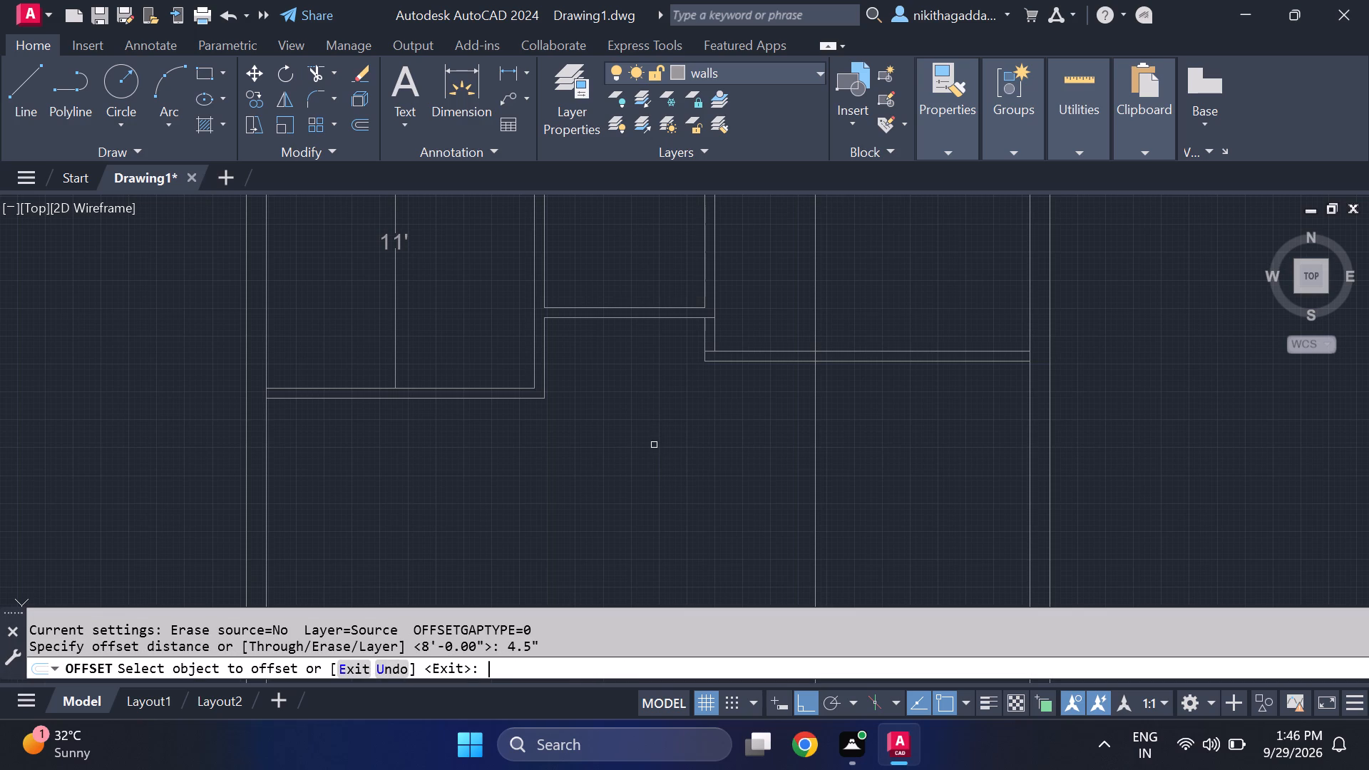
click(814, 386)
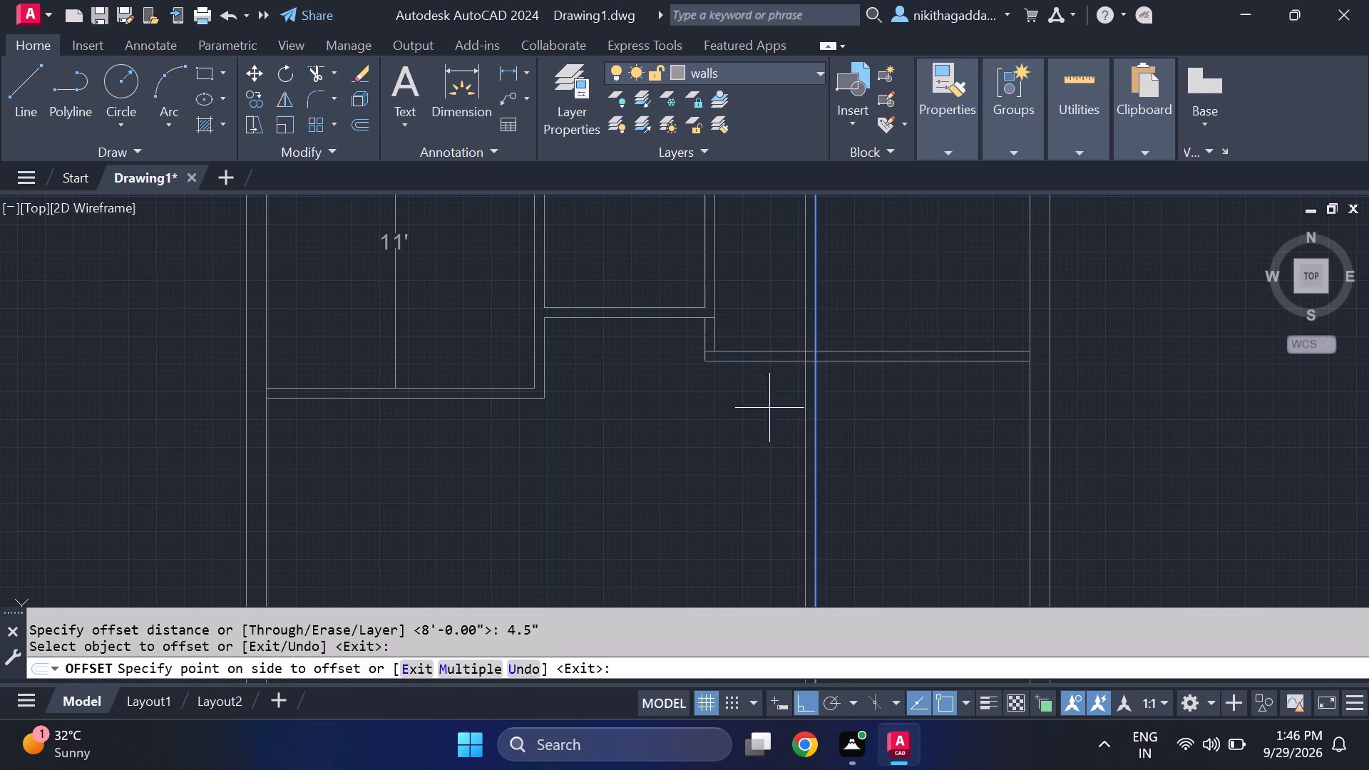
click(768, 409)
key(Escape)
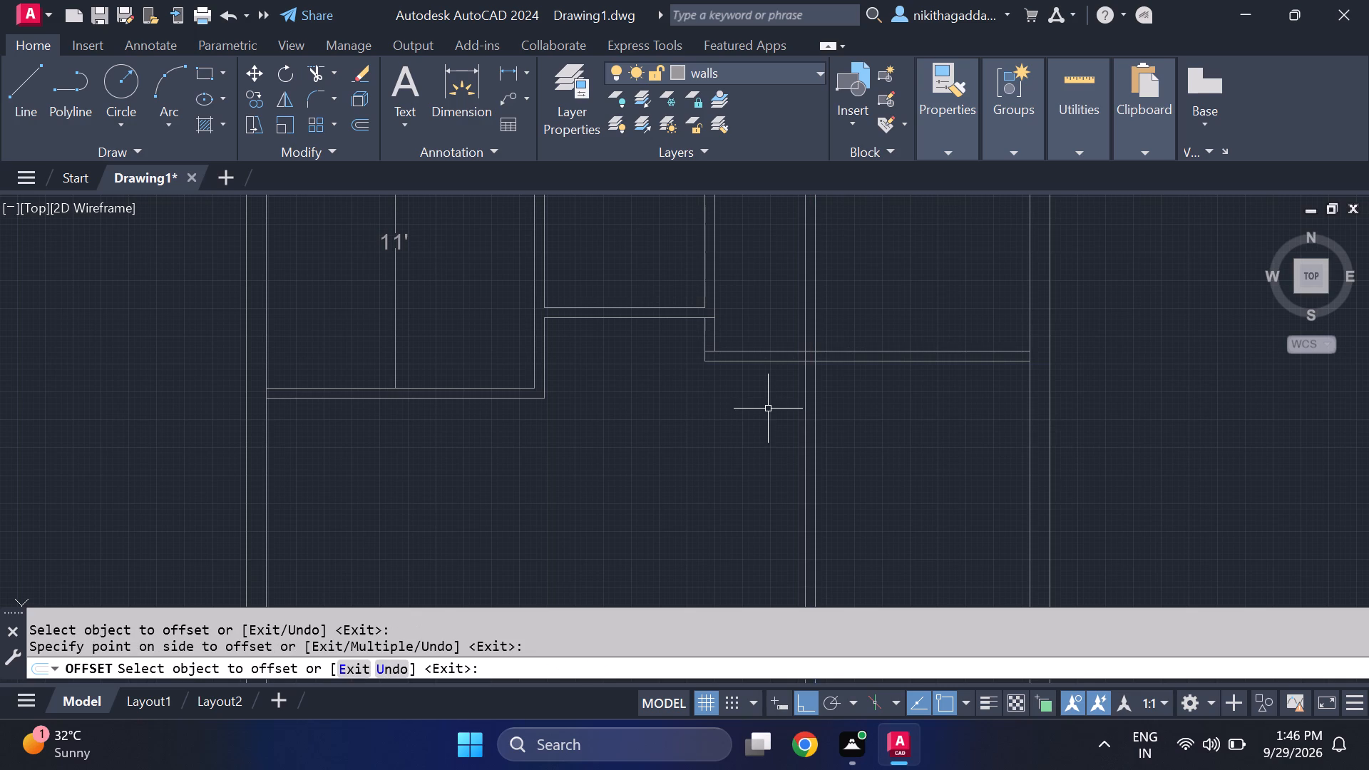
Offset the lower face of the right room's bottom partition 5' downward.
text(of)
key(Return)
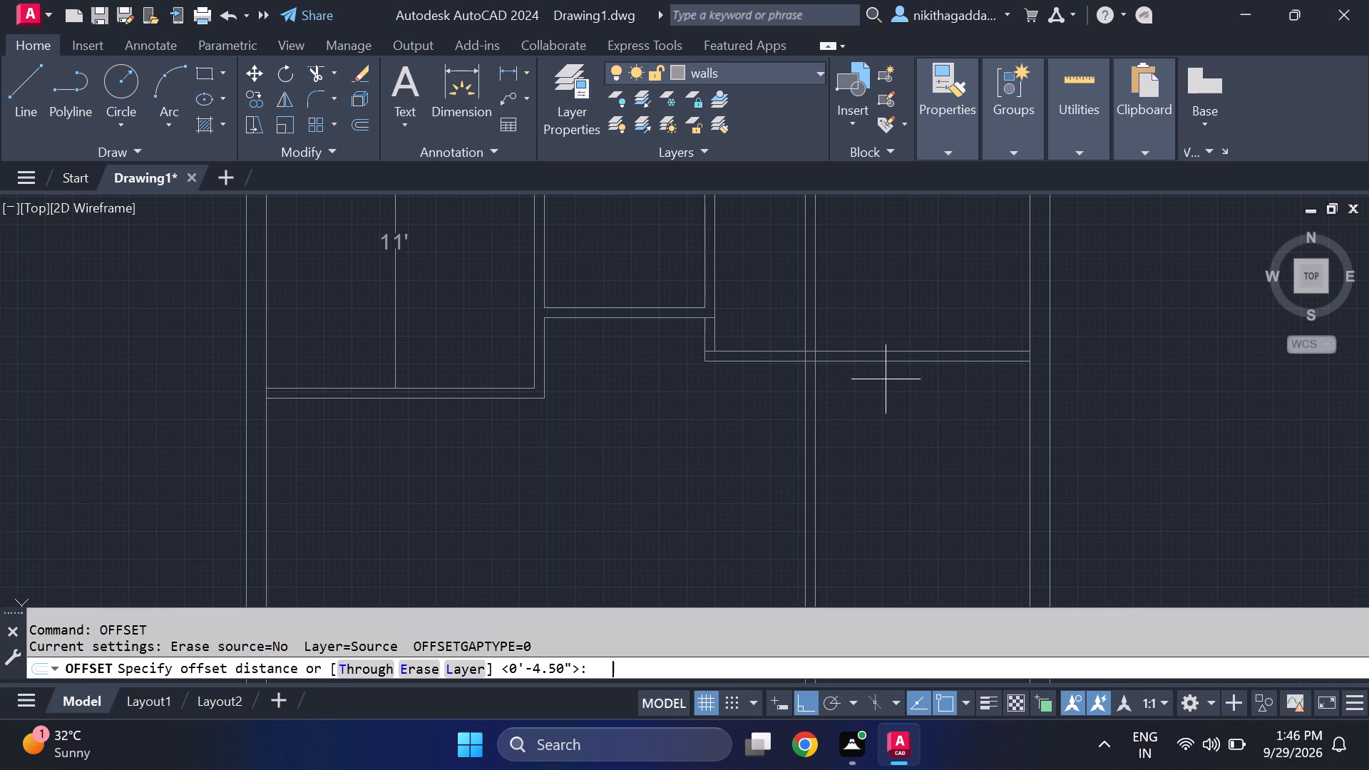
text(5')
key(Return)
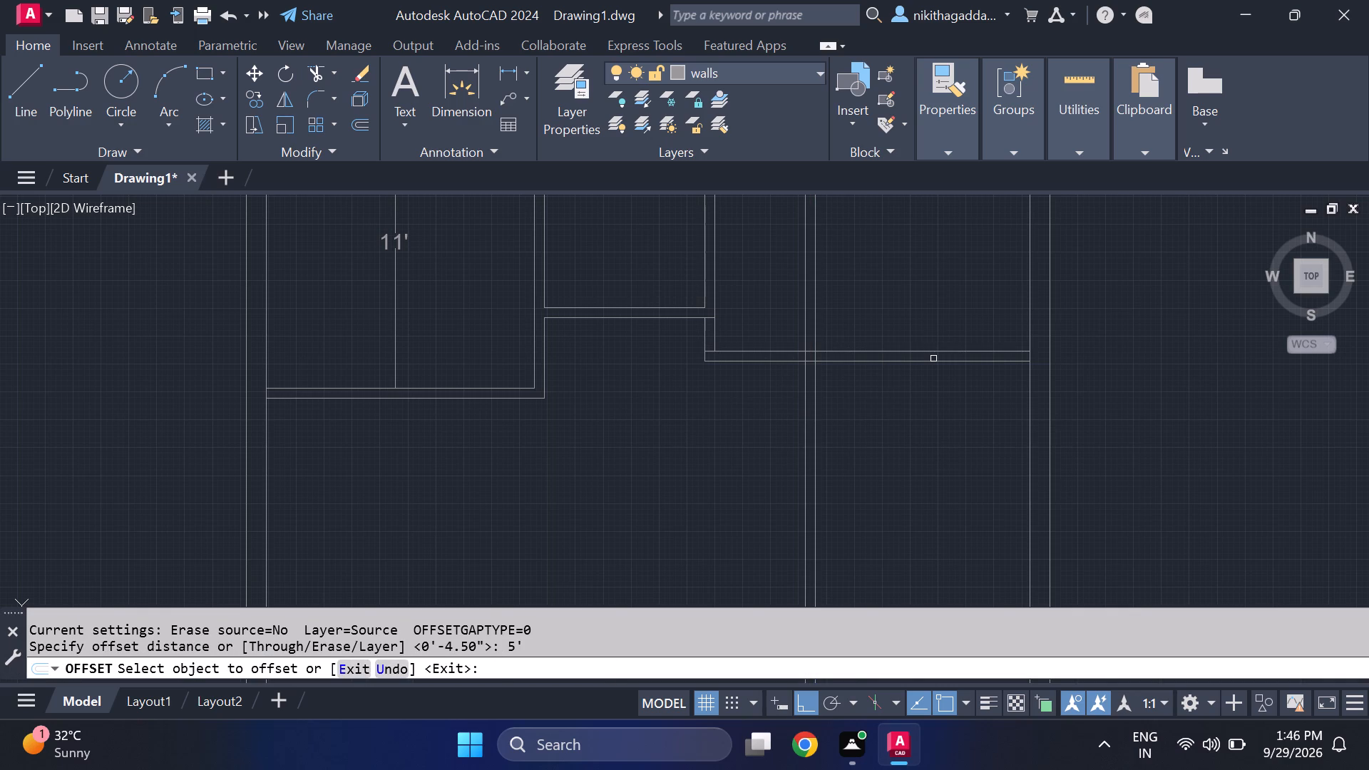
click(933, 362)
click(930, 488)
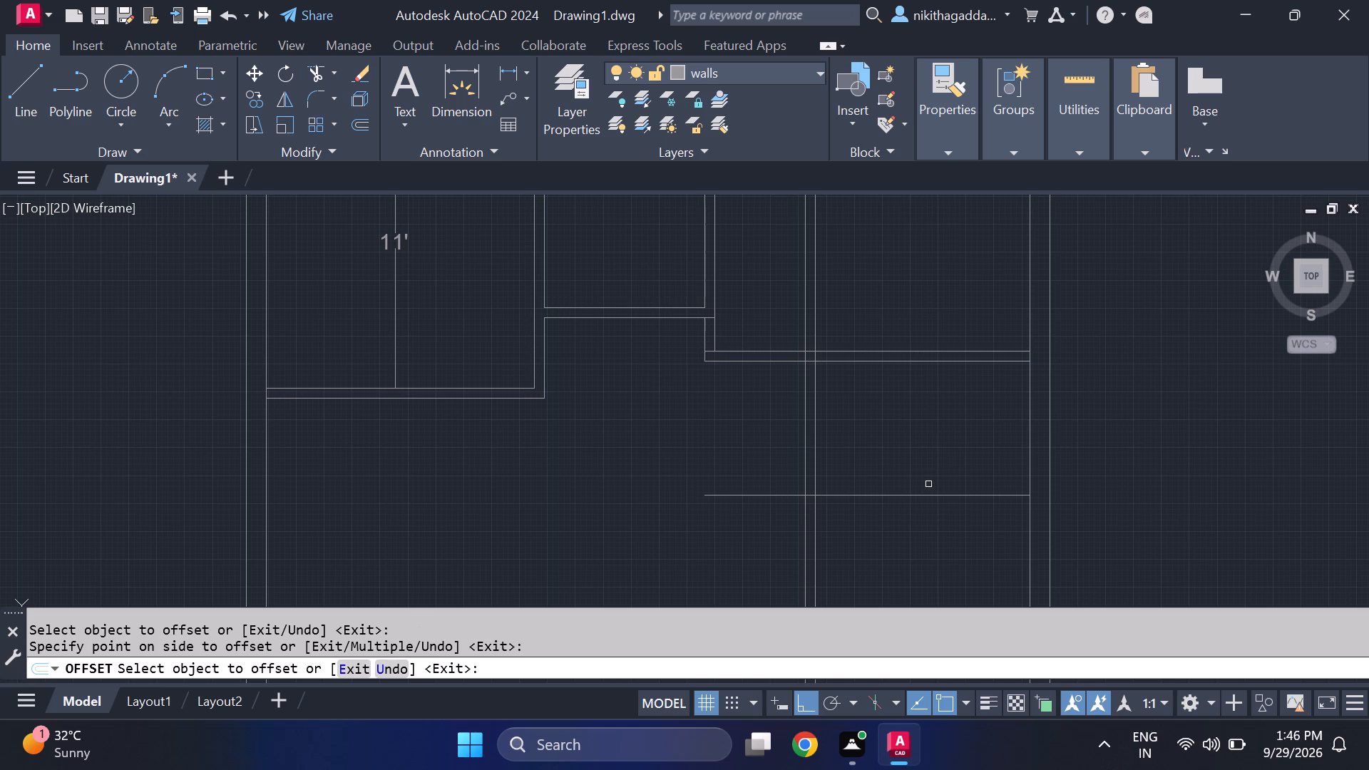
key(Escape)
Offset the new horizontal line 4.5" downward to form the second face of the lower partition.
text(of)
key(Return)
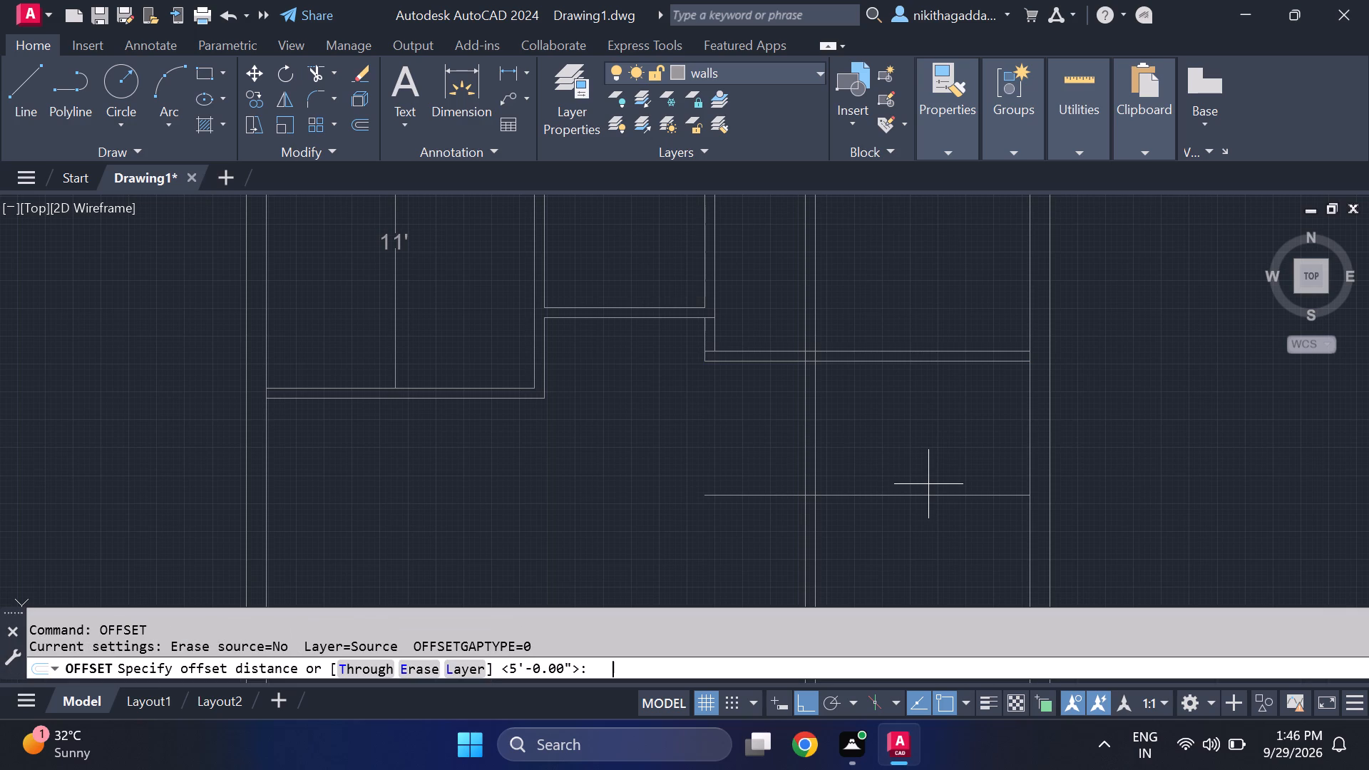
text(4.)
text(5")
key(Return)
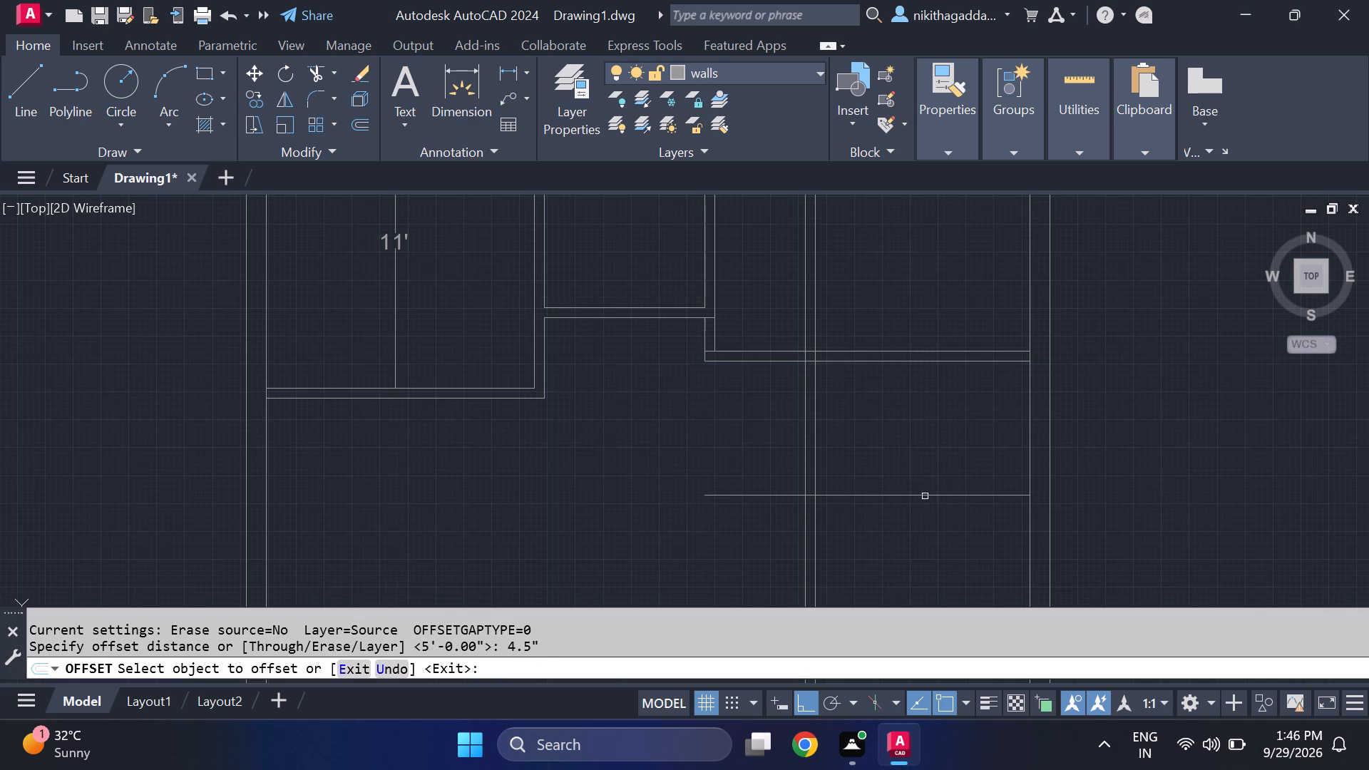
click(925, 496)
click(908, 551)
key(Escape)
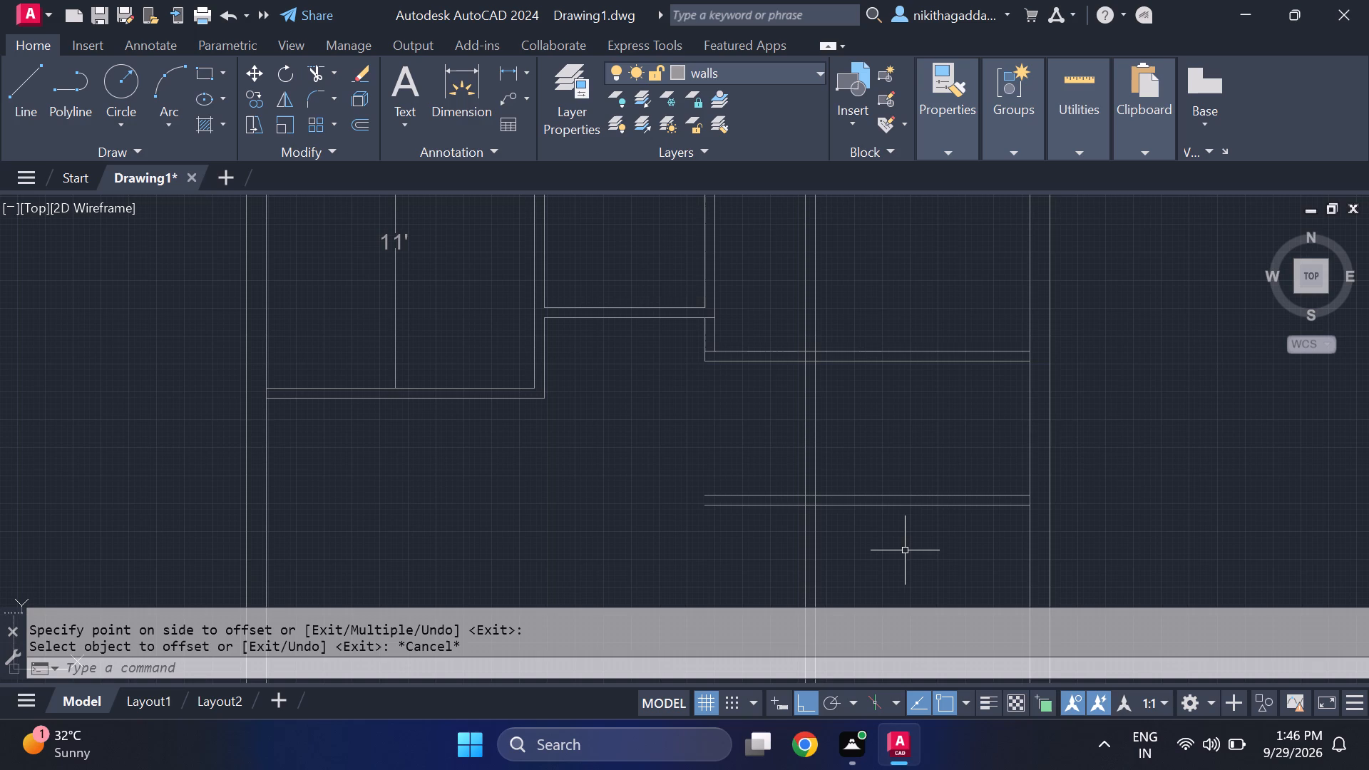
Trim the new vertical partition lines below the lower partition and inside the right room above its bottom partition.
text(tr)
key(Return)
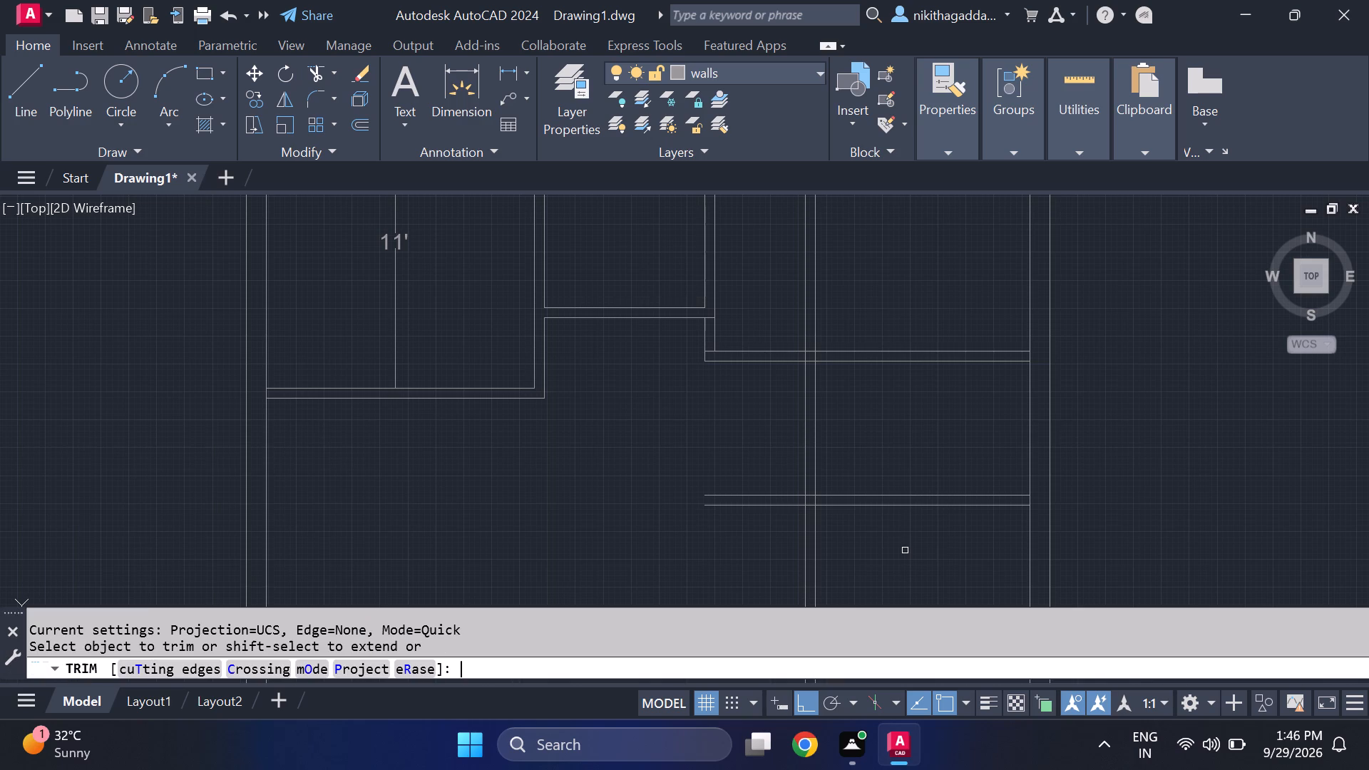
scroll(782, 549, down, 2)
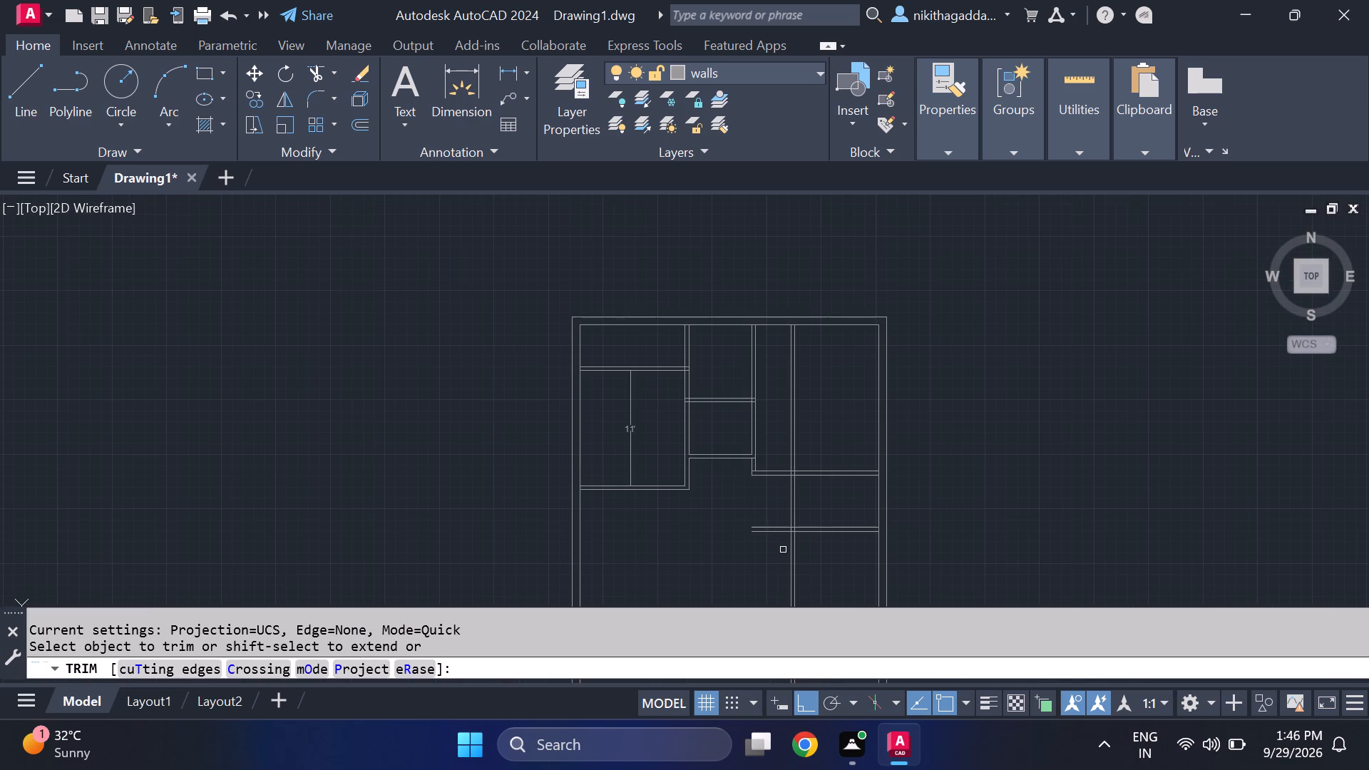
middle_drag(801, 565, 788, 514)
middle_click(788, 514)
drag(788, 516, 755, 548)
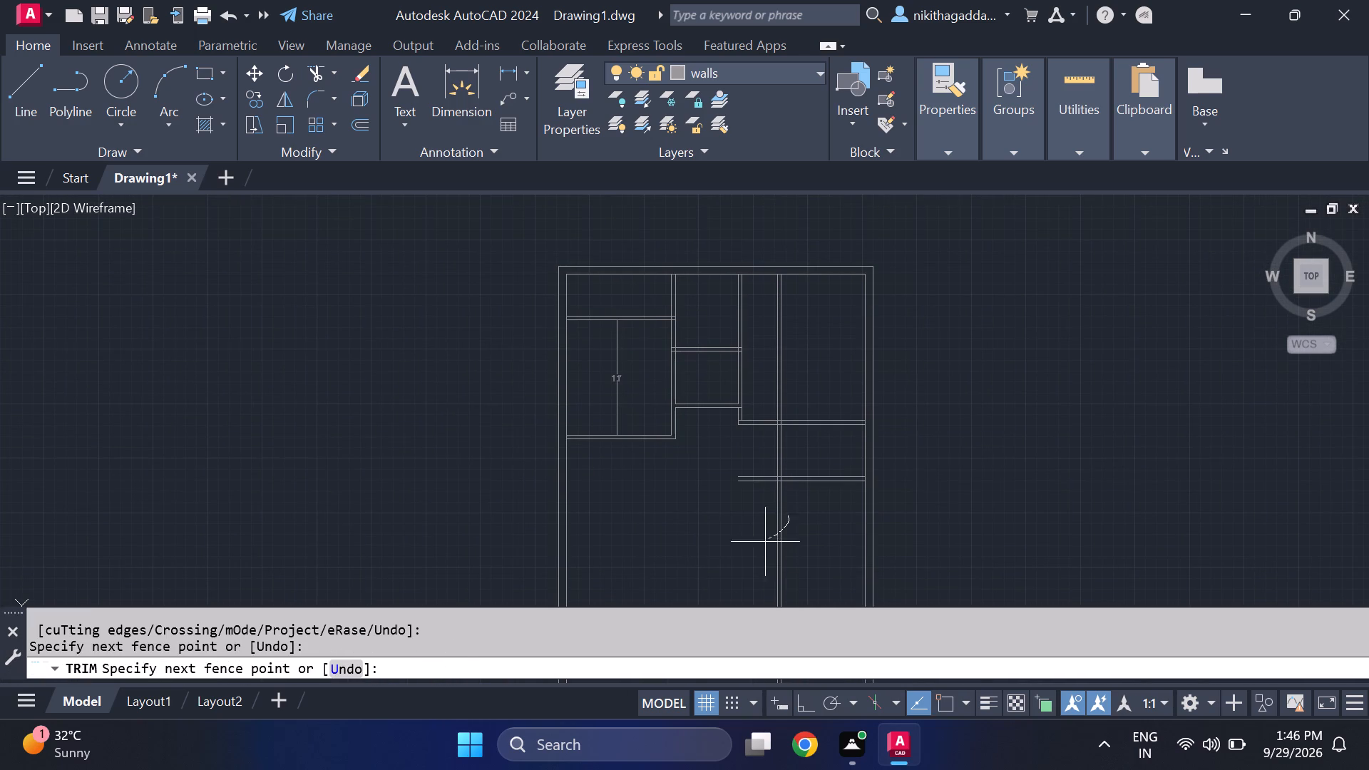
drag(755, 548, 748, 552)
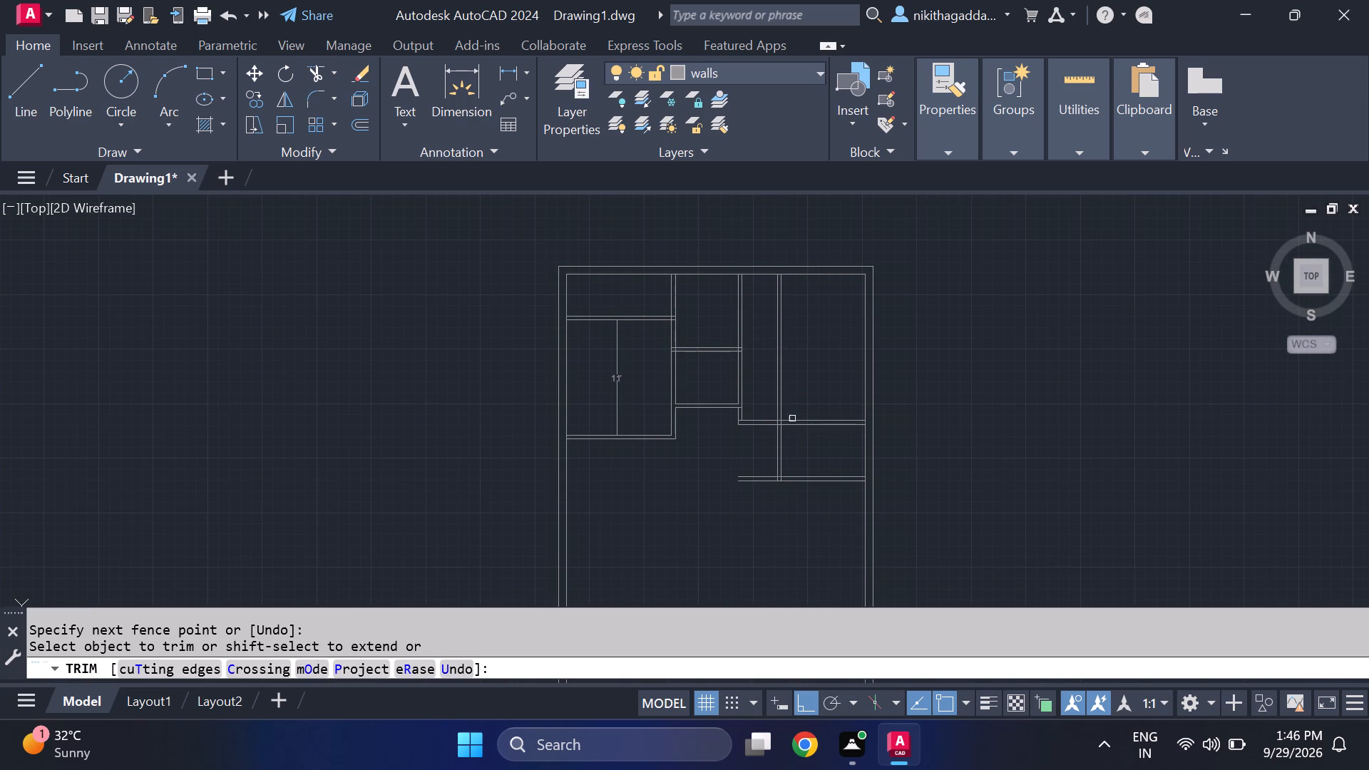
drag(794, 372, 794, 419)
Trim the vertical partition's ends within both horizontal partitions and open its junction with the lower partition's upper face.
scroll(777, 422, up, 3)
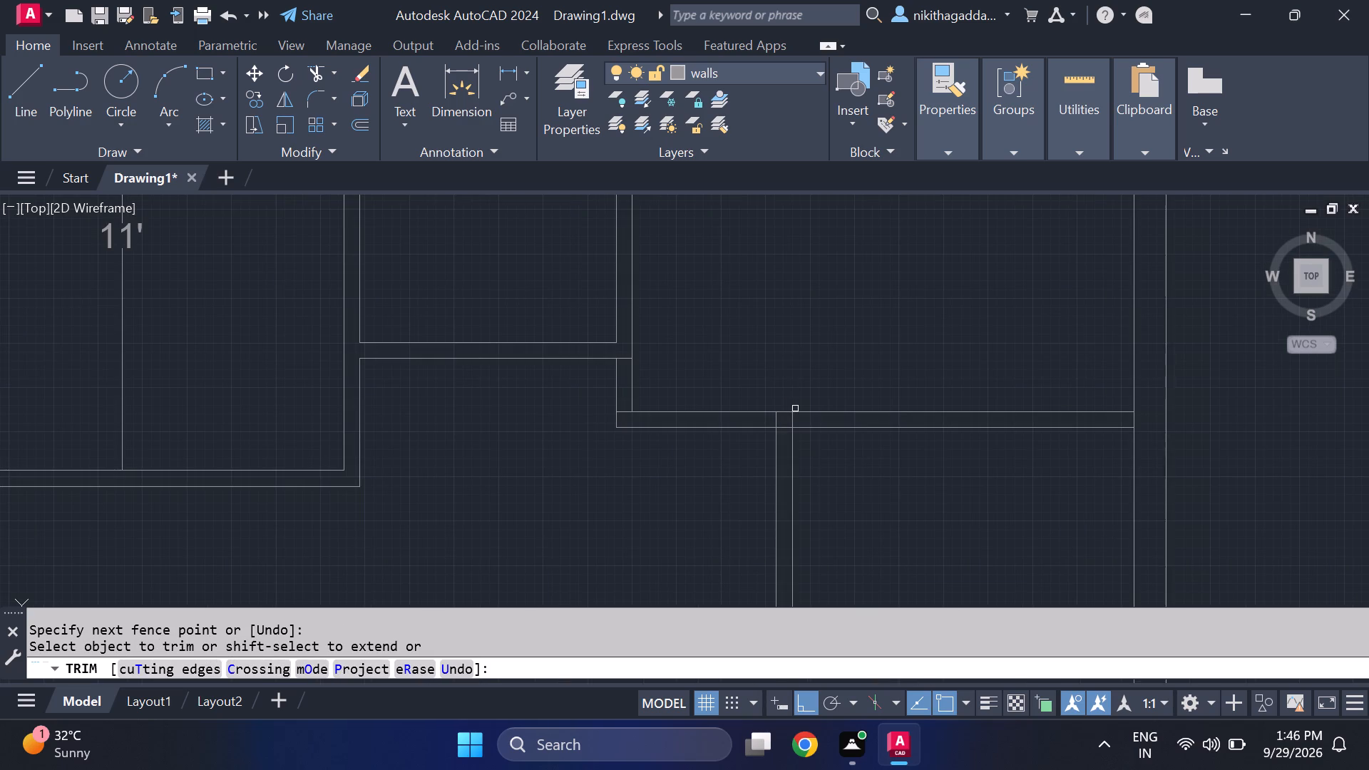
scroll(797, 409, up, 2)
drag(831, 433, 694, 435)
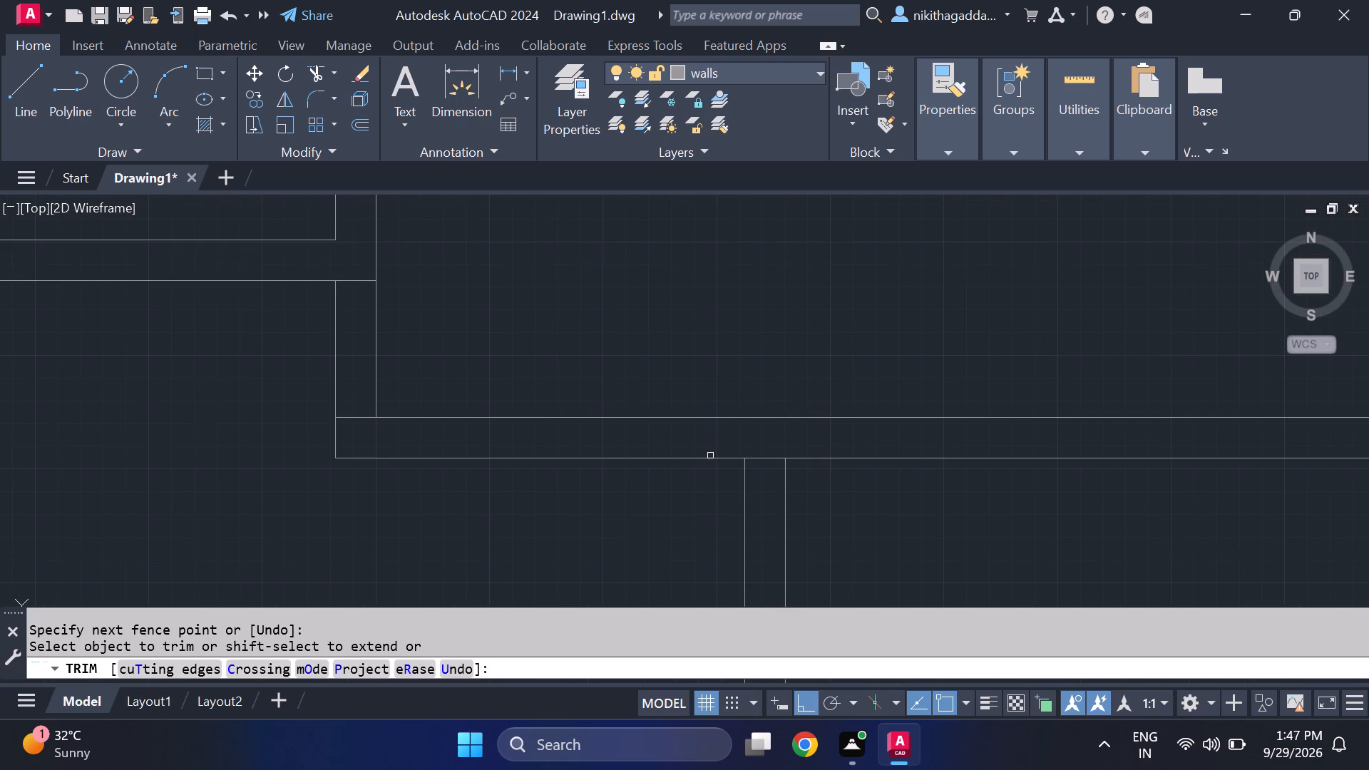
scroll(758, 489, down, 4)
middle_drag(794, 547, 749, 438)
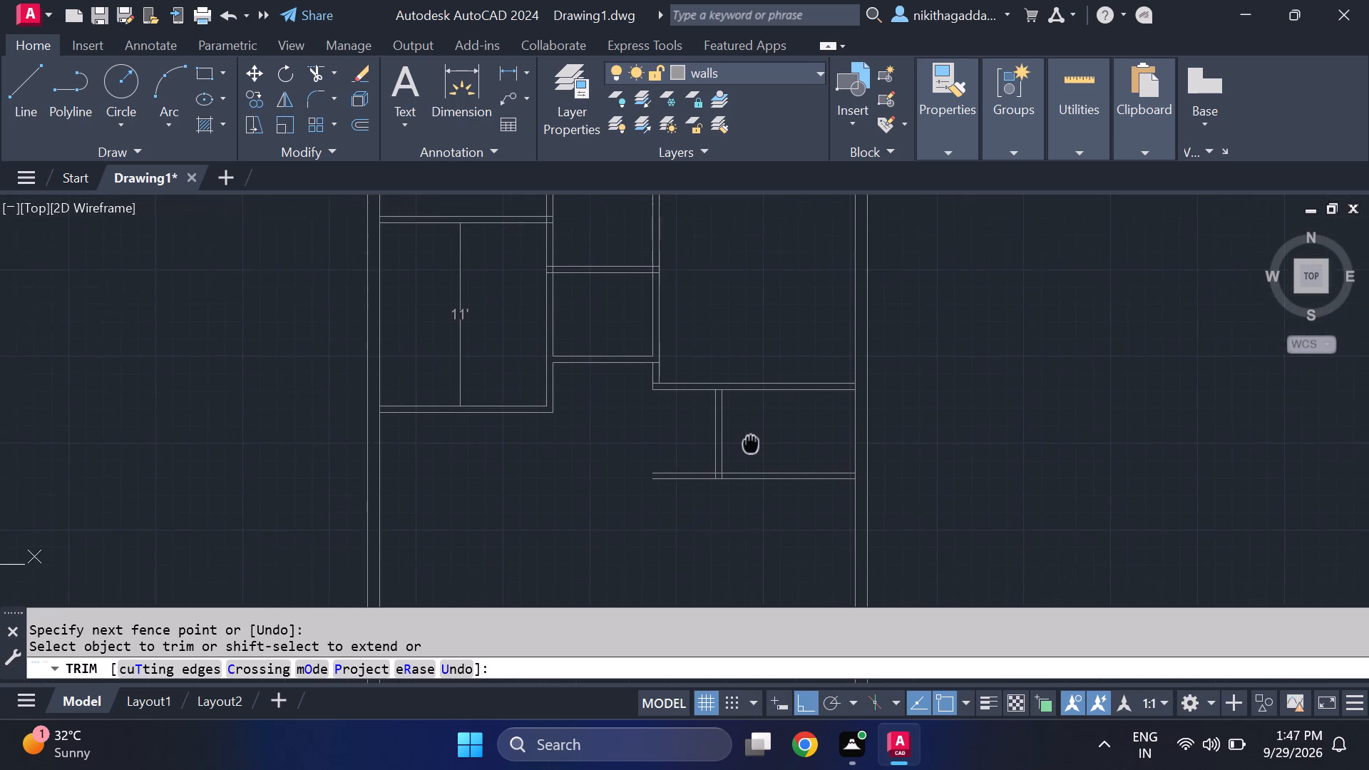
middle_drag(749, 438, 736, 417)
scroll(717, 458, up, 4)
drag(677, 419, 545, 416)
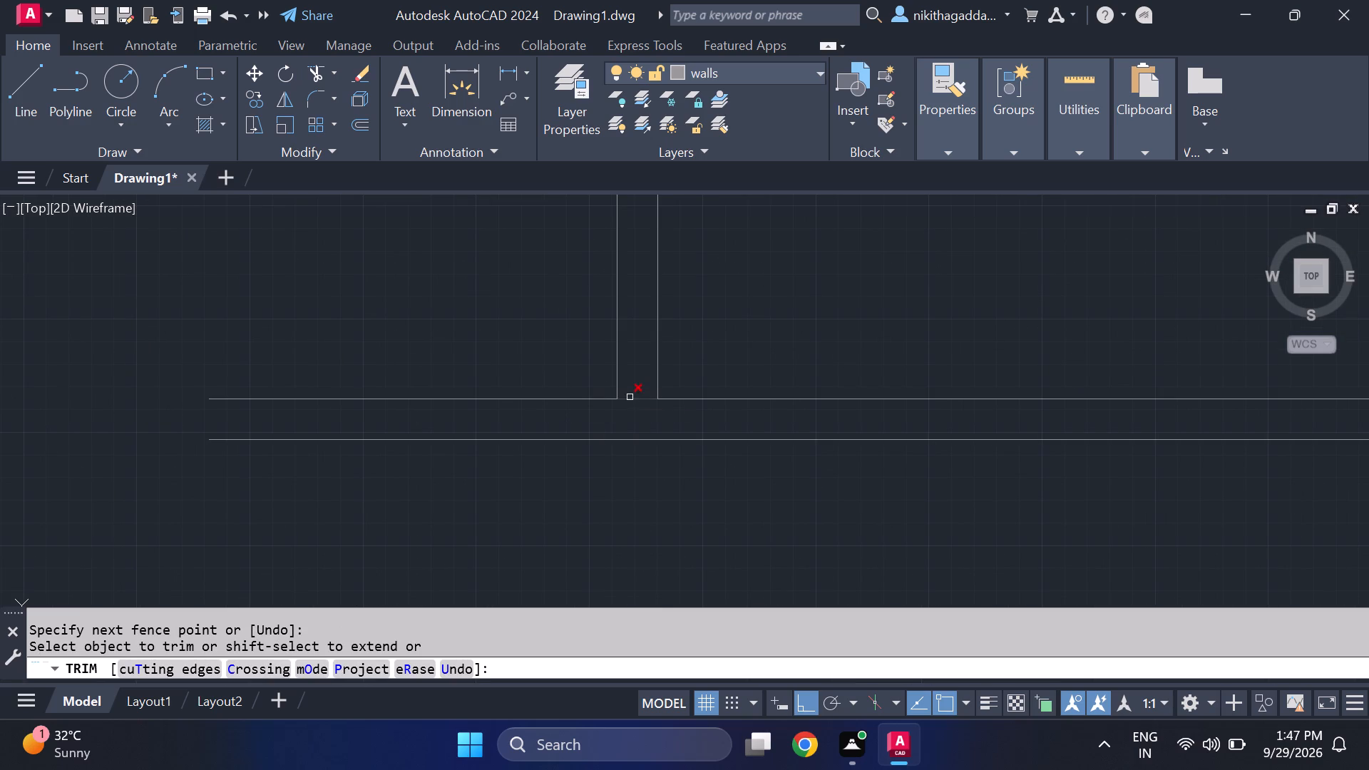
click(636, 396)
scroll(677, 499, down, 5)
middle_drag(699, 539, 685, 474)
key(Escape)
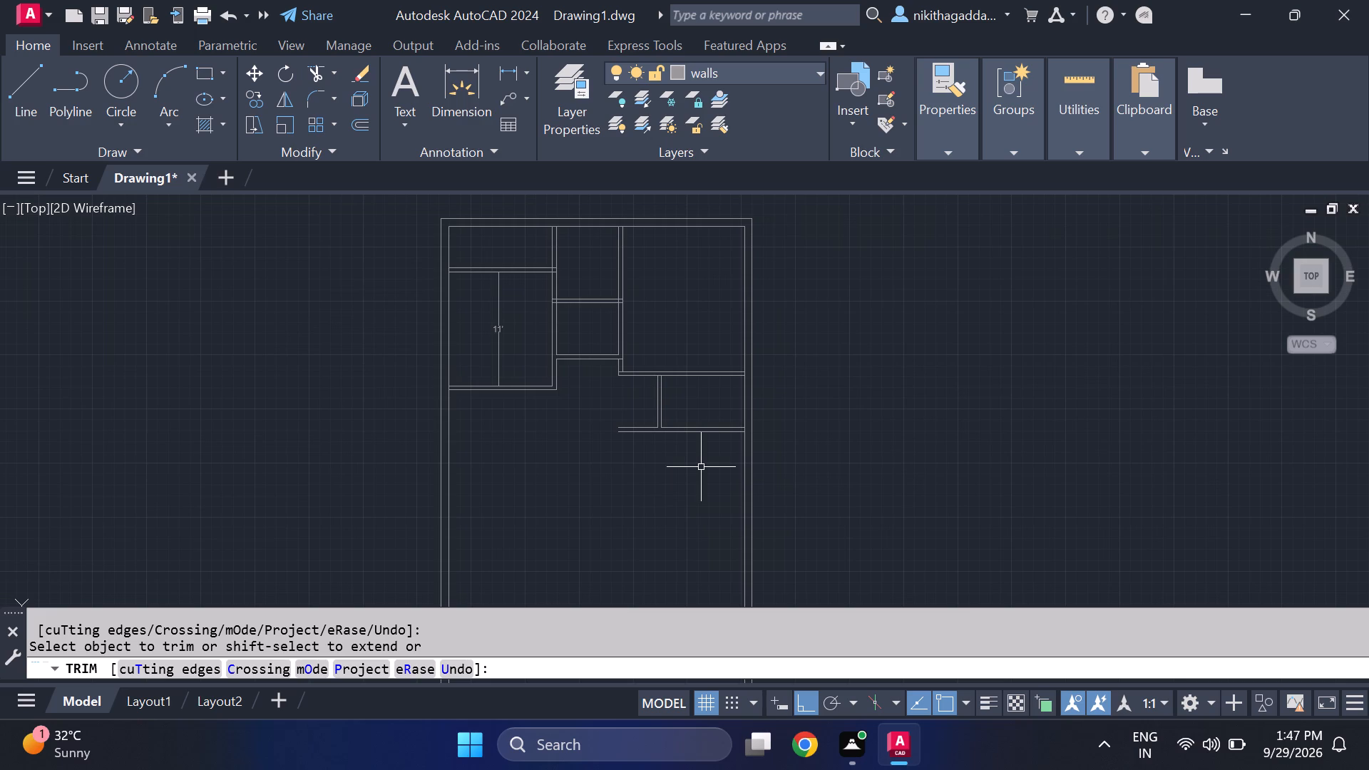
Offset the right outer wall's inner face 12' inward to add another vertical line.
text(of)
key(Return)
text(12')
key(Return)
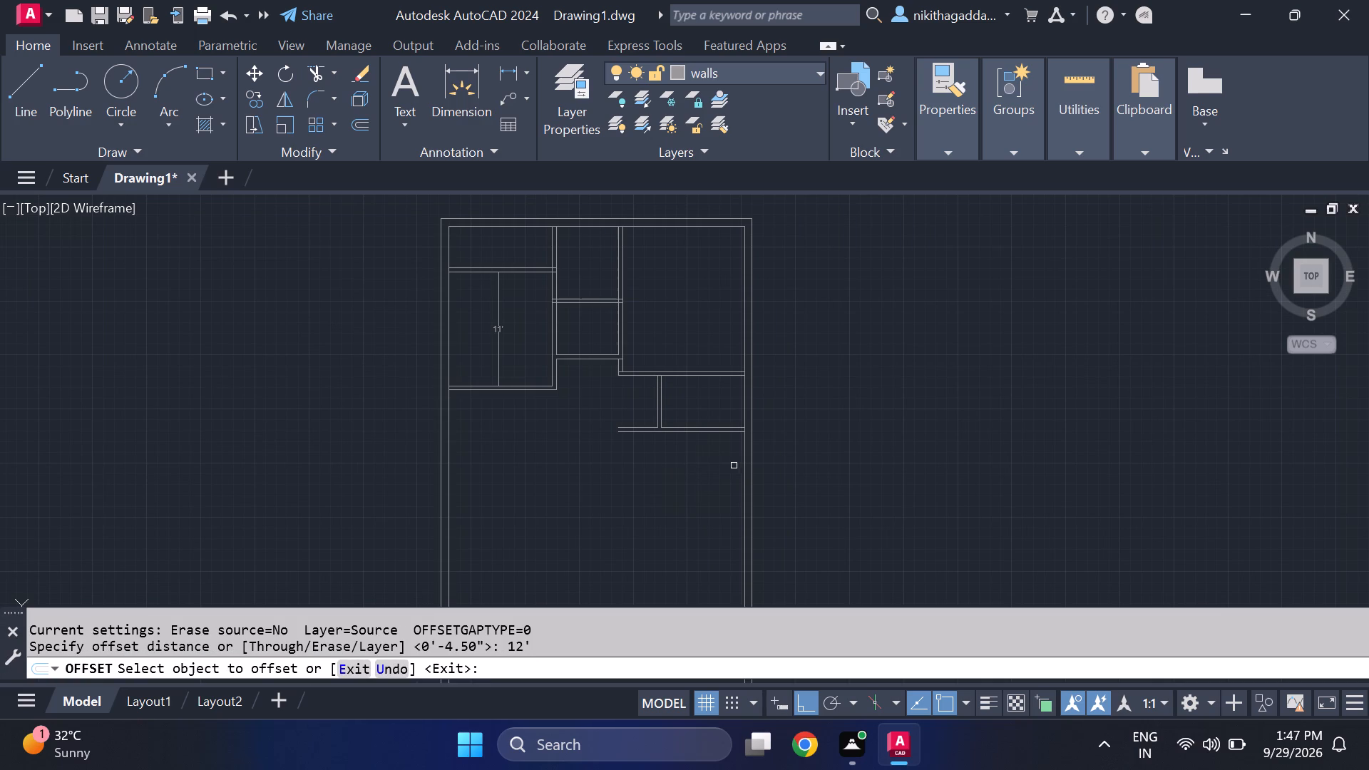
click(746, 458)
click(632, 461)
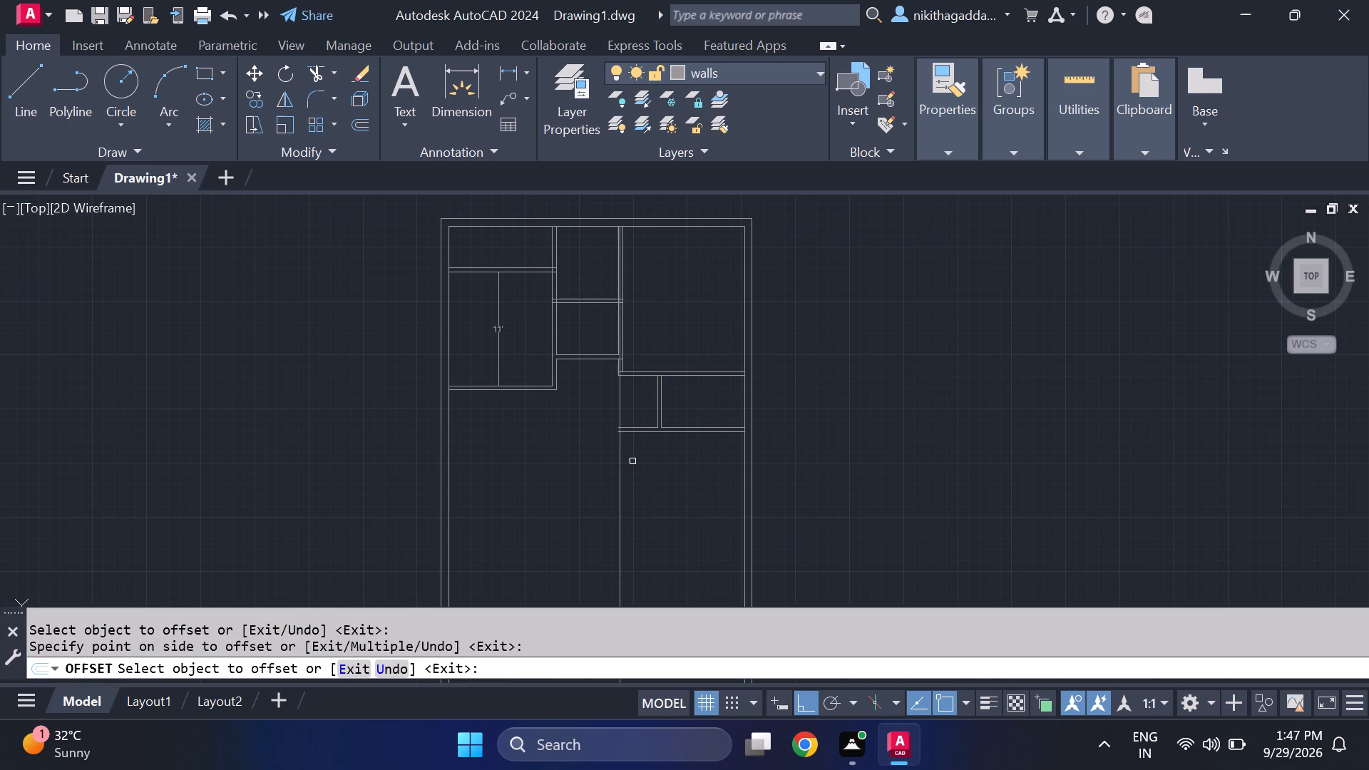
key(Escape)
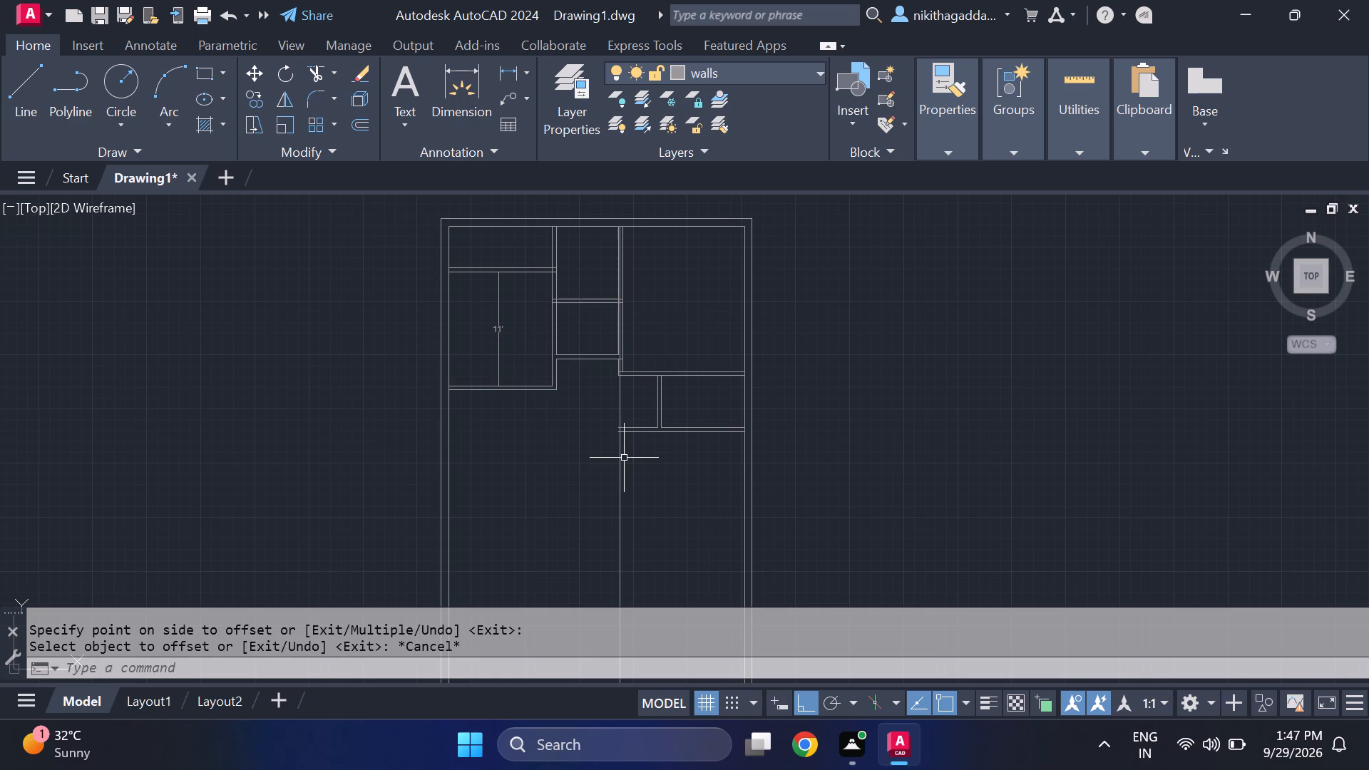
Offset the new vertical line 4.5" to the left to form the second face of the lower vertical wall.
scroll(620, 396, up, 2)
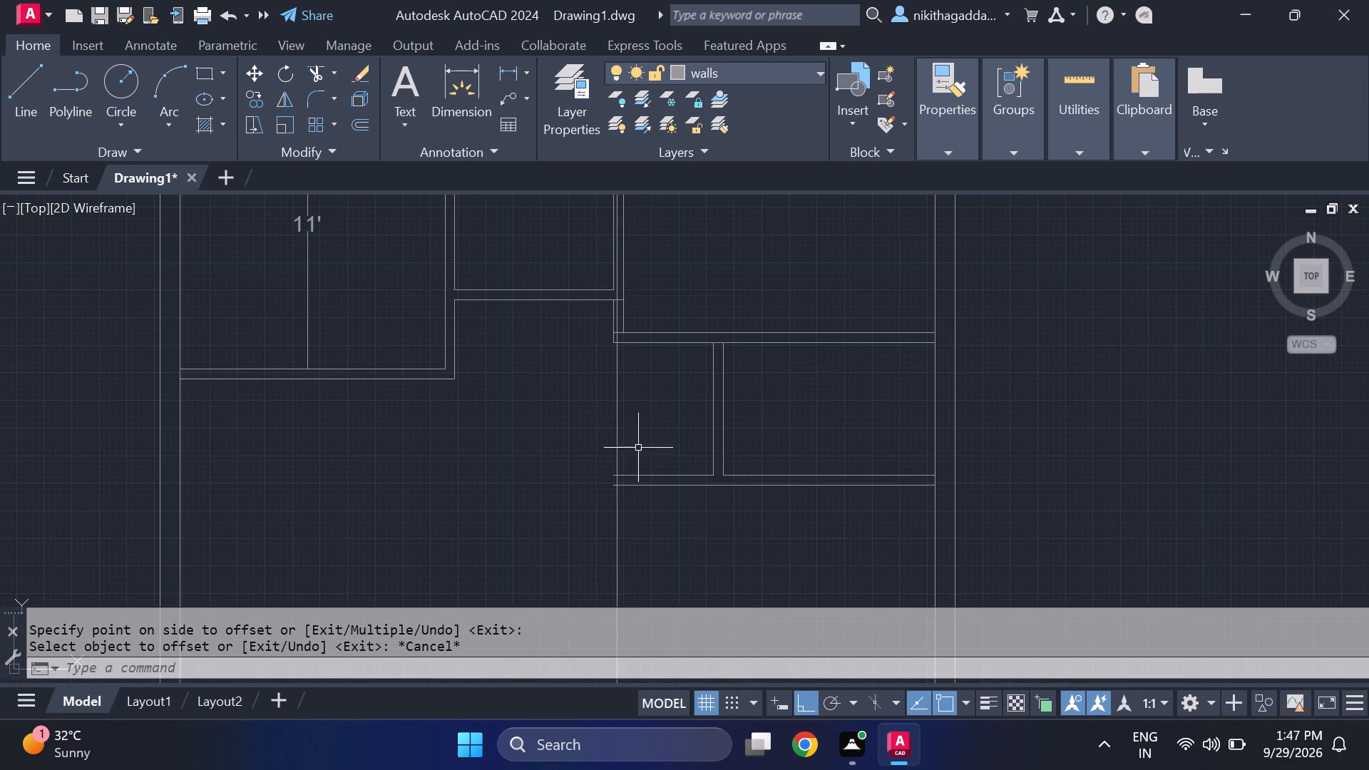
middle_drag(687, 525, 665, 468)
text(of)
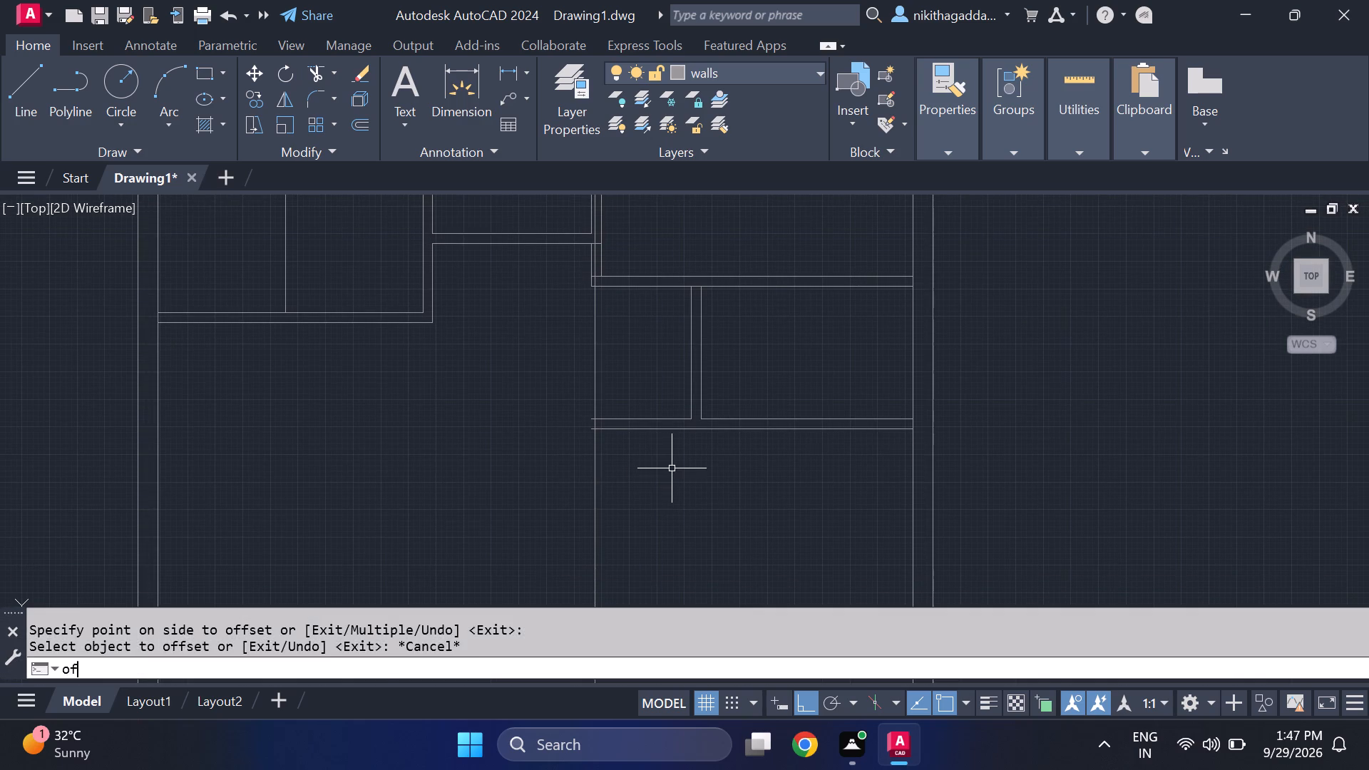
key(Return)
text(4.5)
key(shift+quotedbl)
key(Return)
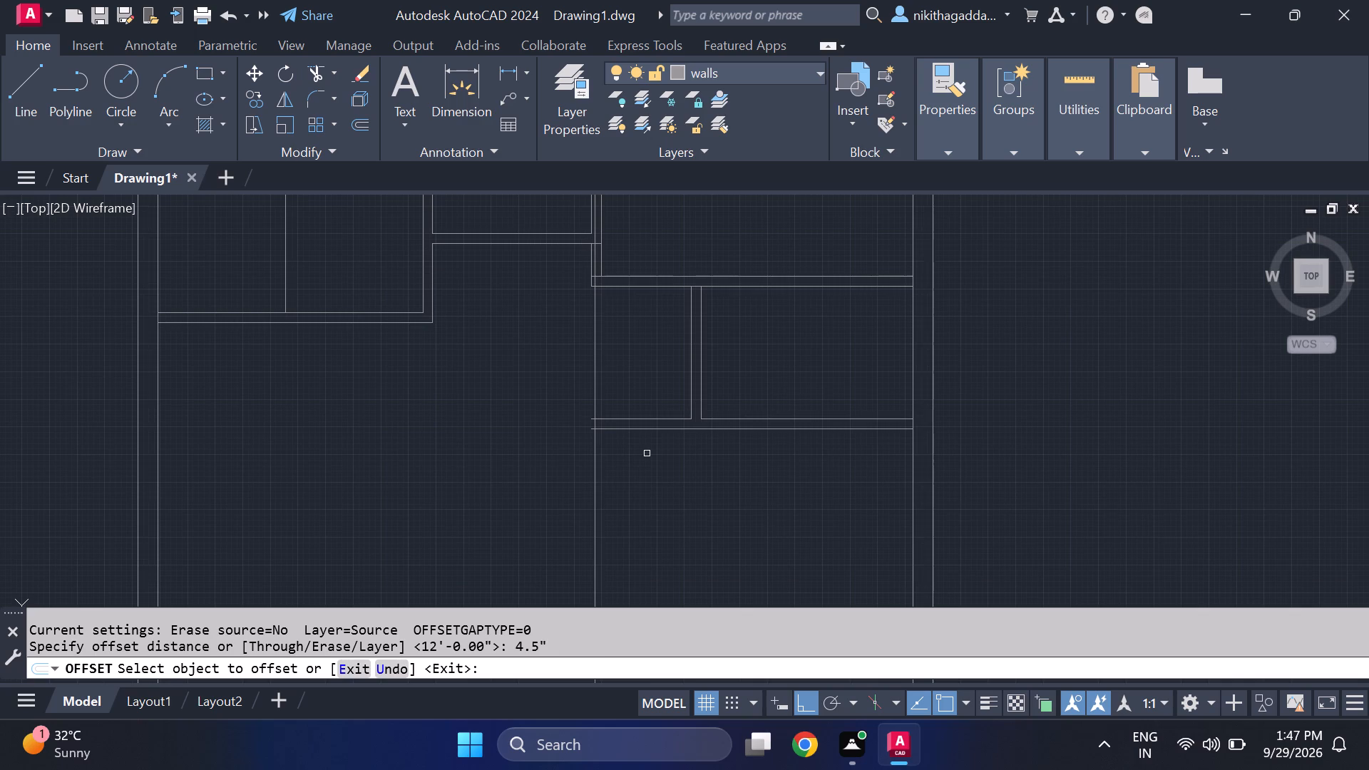
click(596, 496)
click(543, 506)
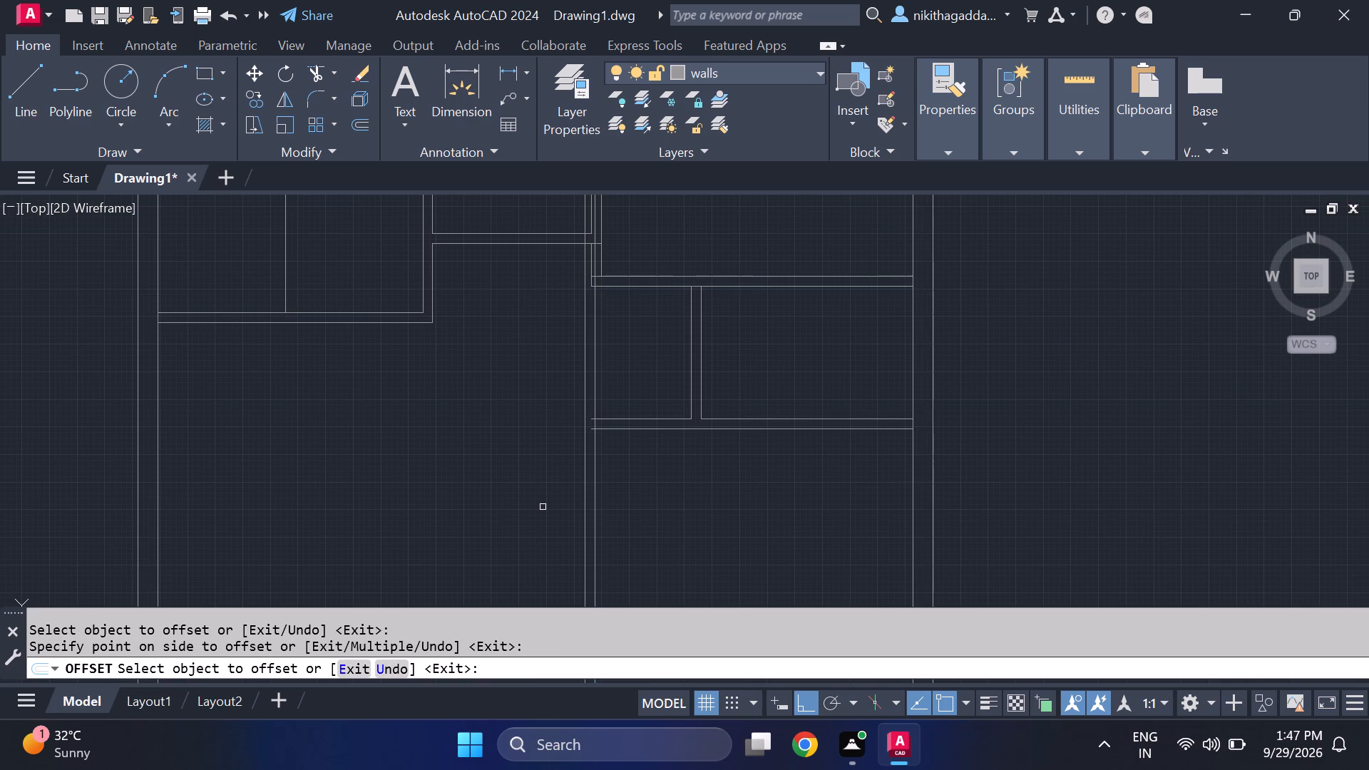
key(Escape)
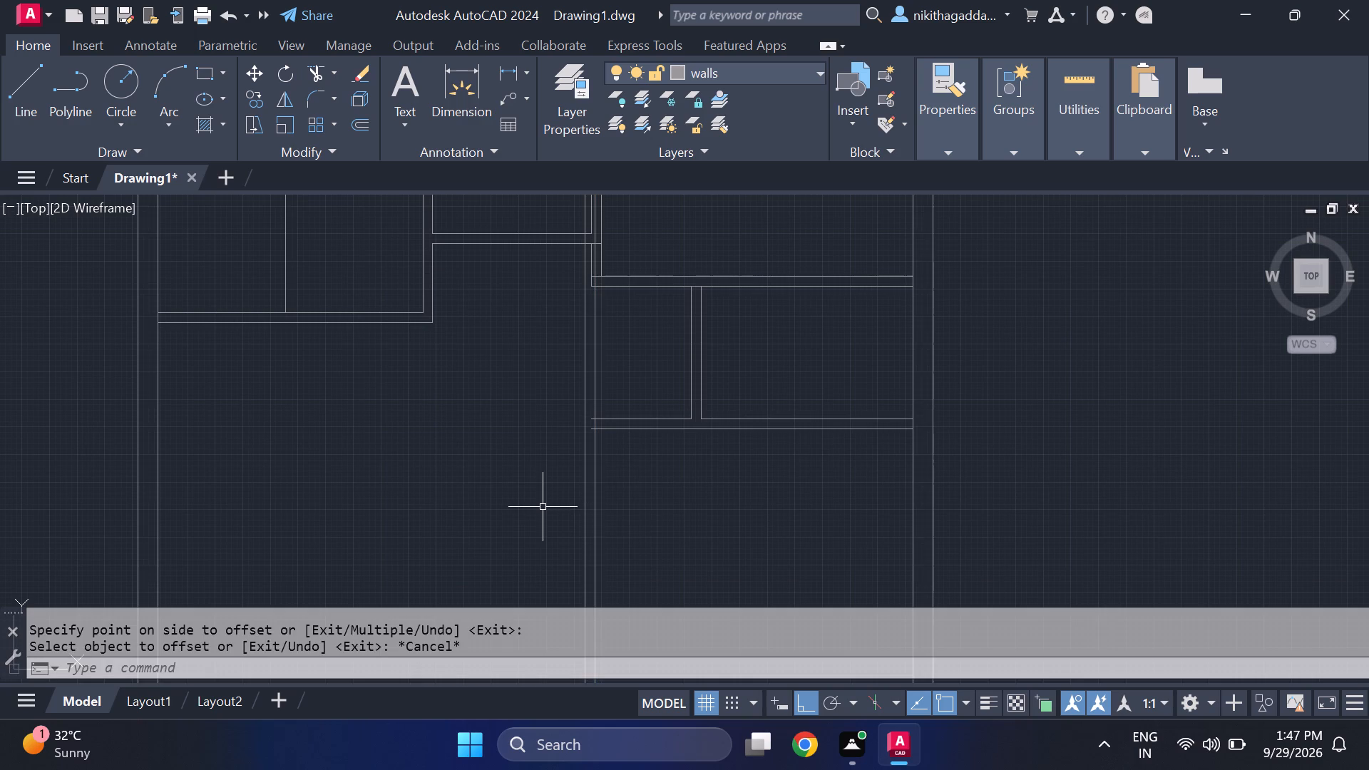
Extend both faces of the lower horizontal partition to meet the outer face of the new vertical wall.
text(ex)
key(Return)
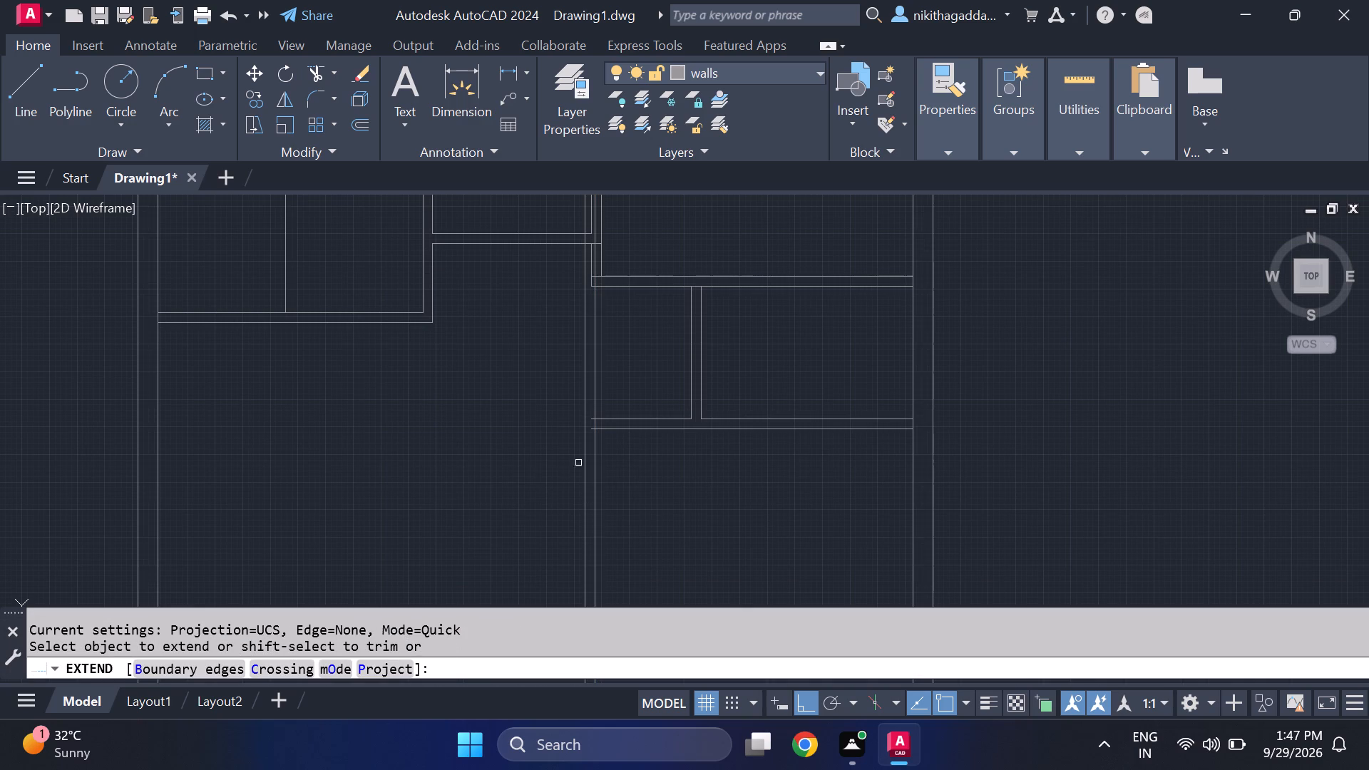
click(616, 416)
click(618, 428)
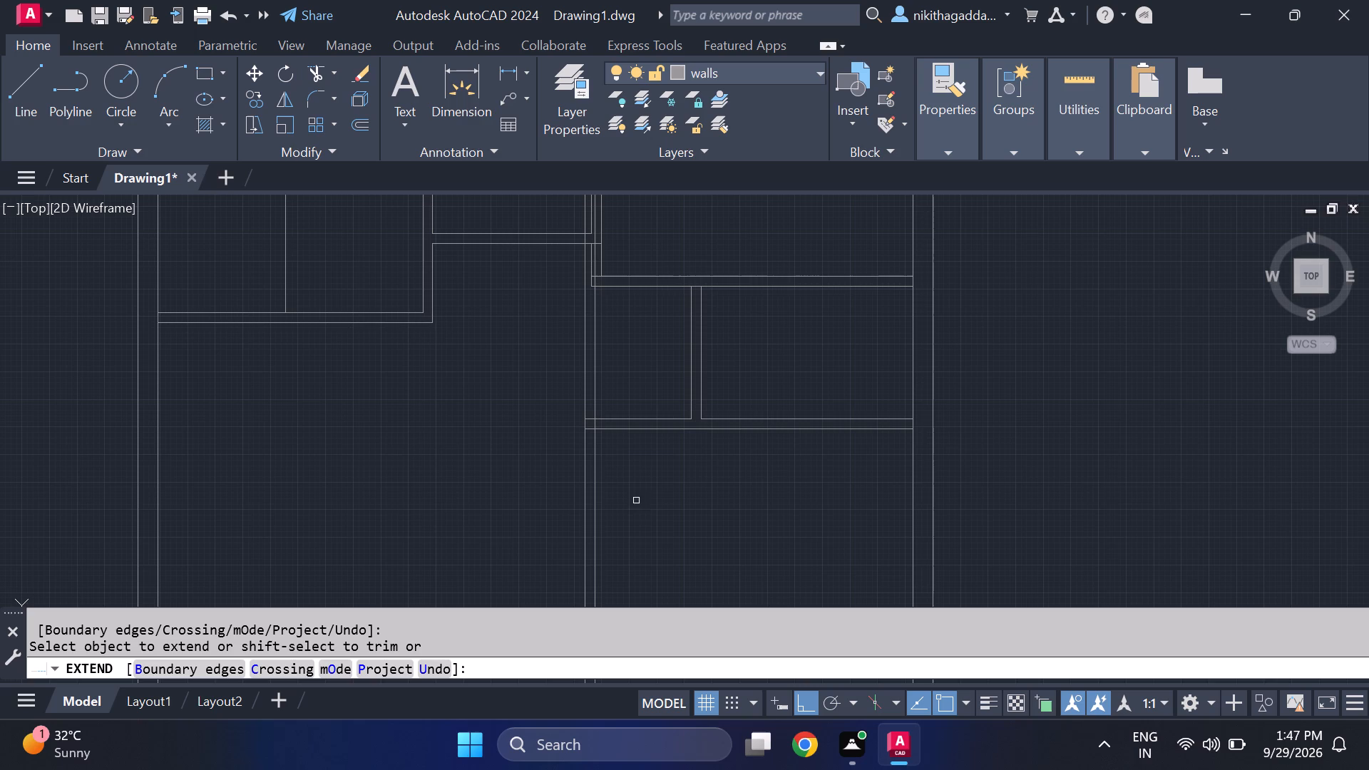
key(Escape)
Trim both new vertical lines above the lower partition and remove the 12' offset line's leftovers around the upper wall junction.
text(tr)
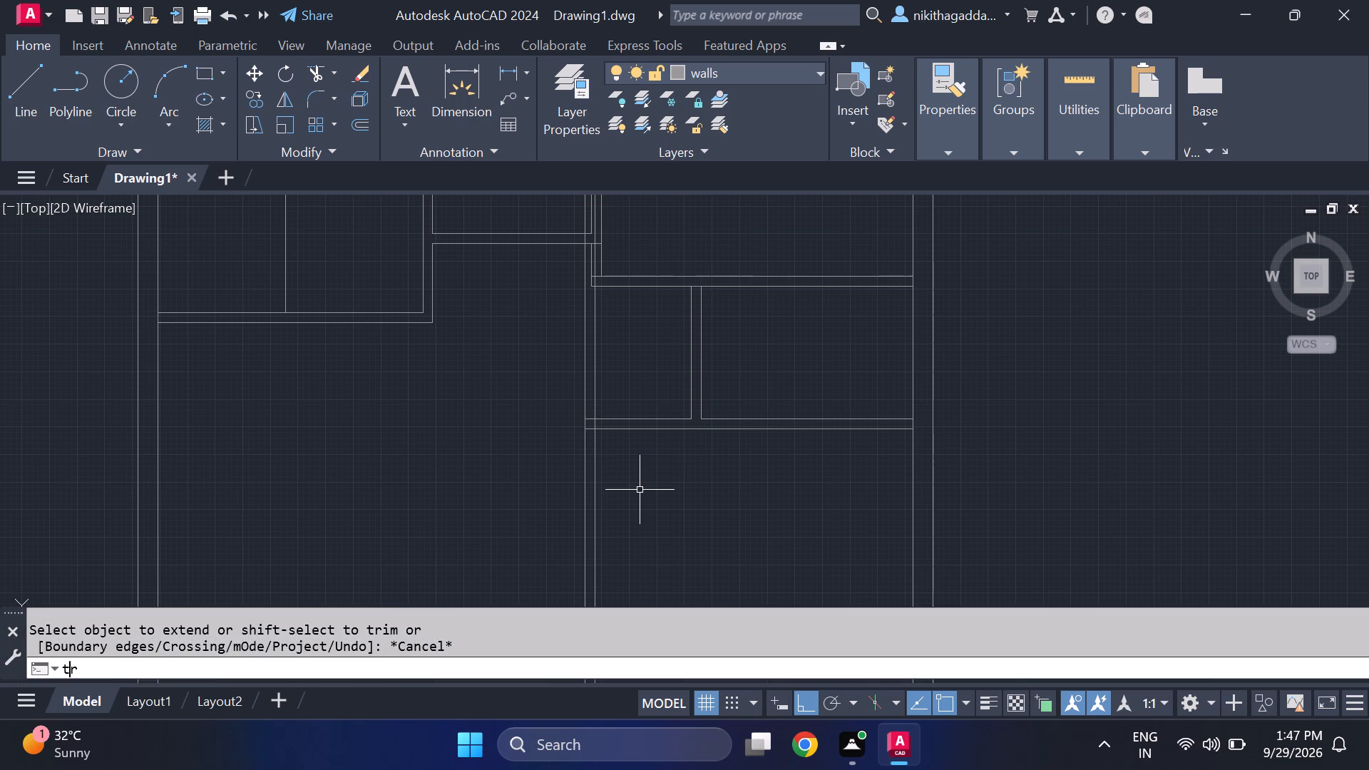
key(Return)
drag(625, 369, 516, 371)
scroll(555, 349, up, 1)
middle_drag(555, 349, 549, 432)
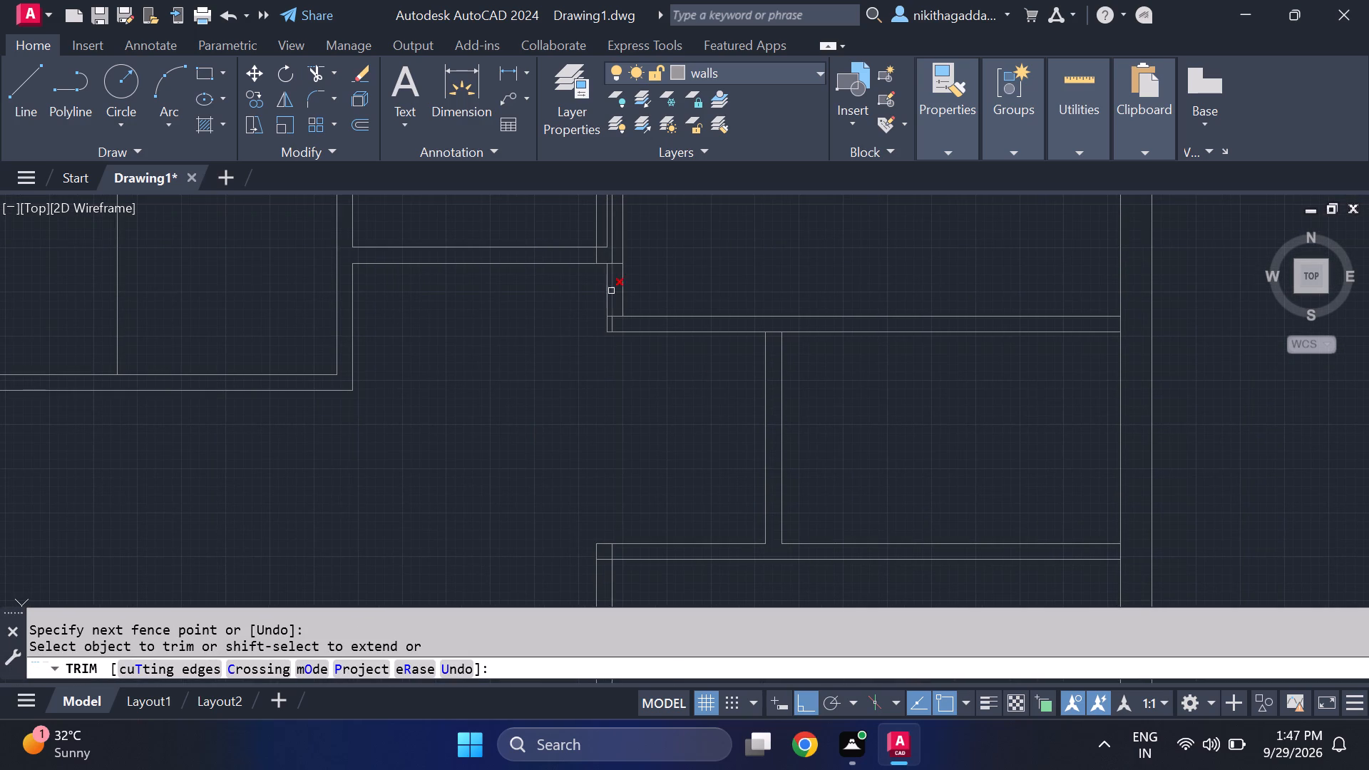
scroll(609, 290, up, 1)
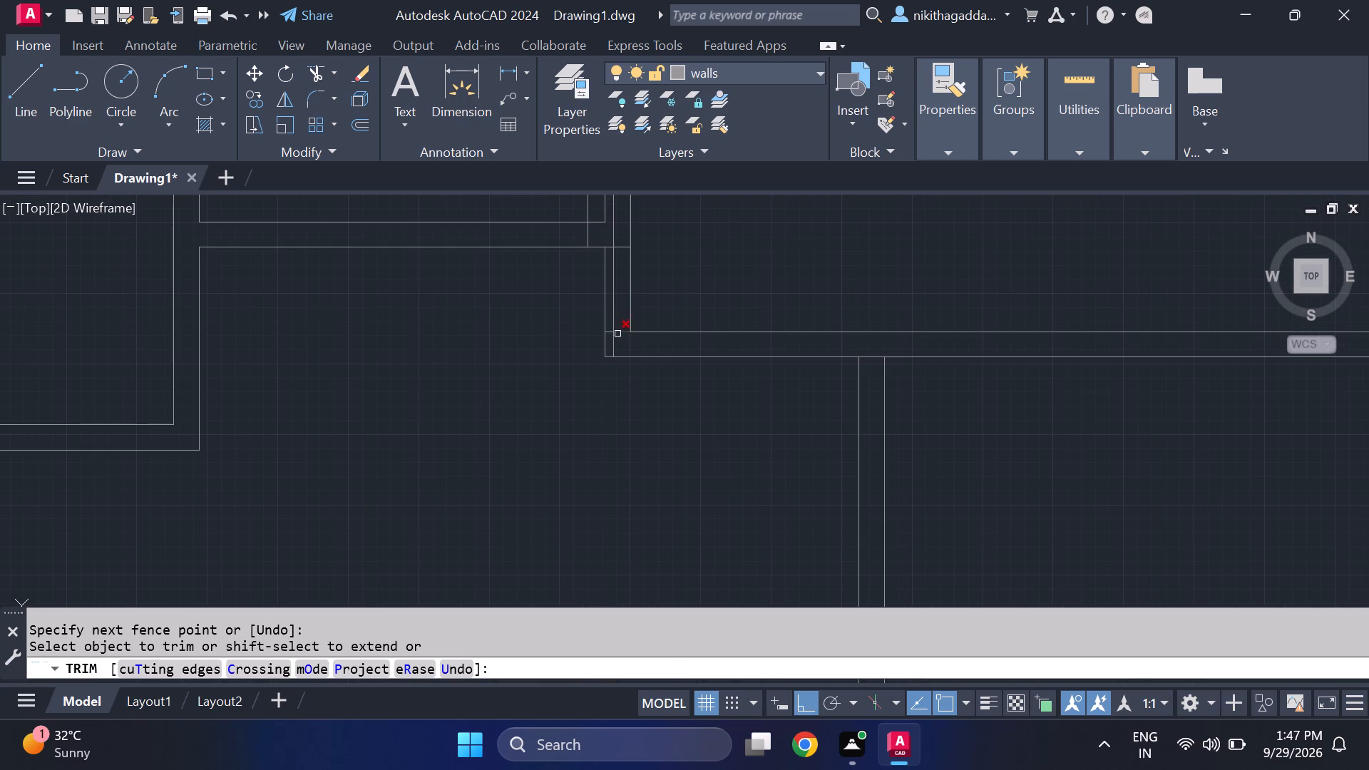
click(615, 340)
click(613, 300)
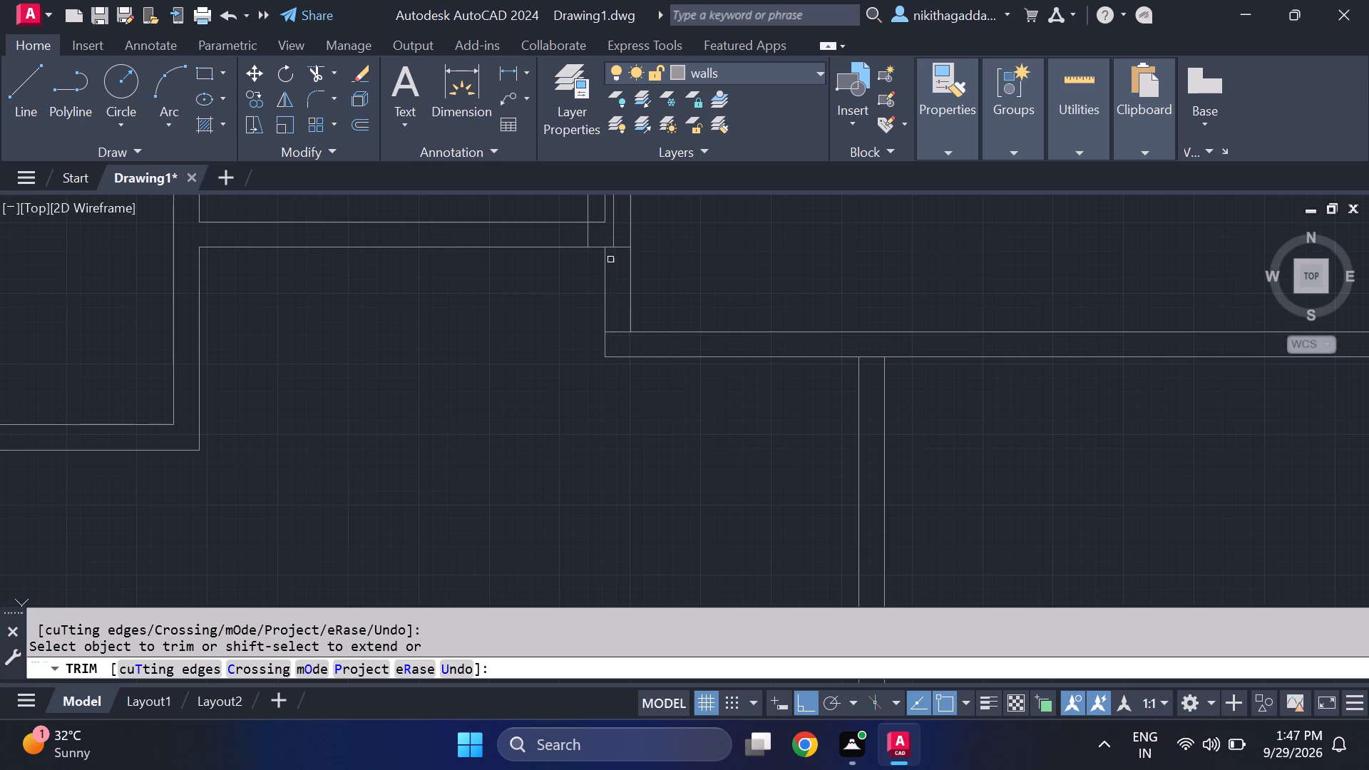
click(613, 232)
Trim the remaining pieces of the offset vertical line inside the two small middle rooms and their horizontal partitions.
scroll(650, 303, down, 1)
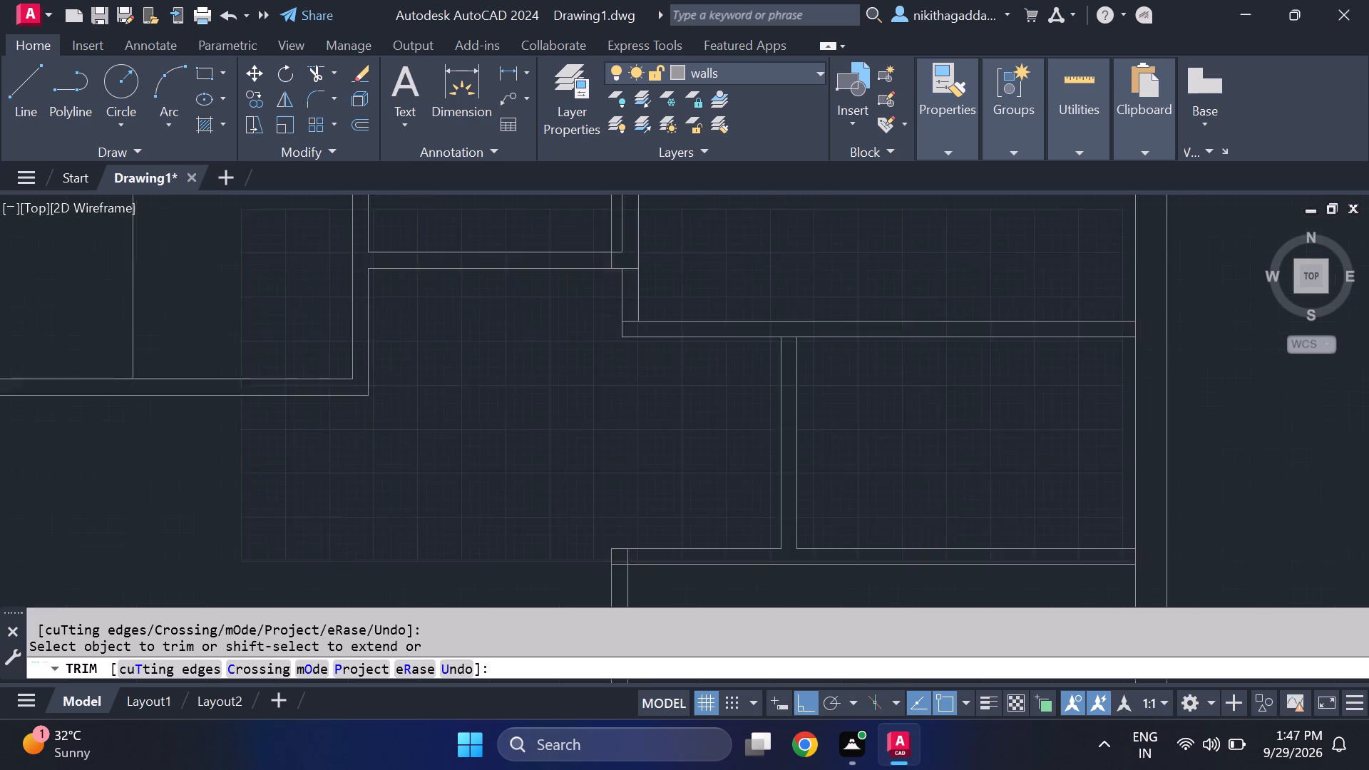
scroll(652, 308, down, 3)
scroll(576, 232, up, 4)
middle_drag(838, 360, 622, 269)
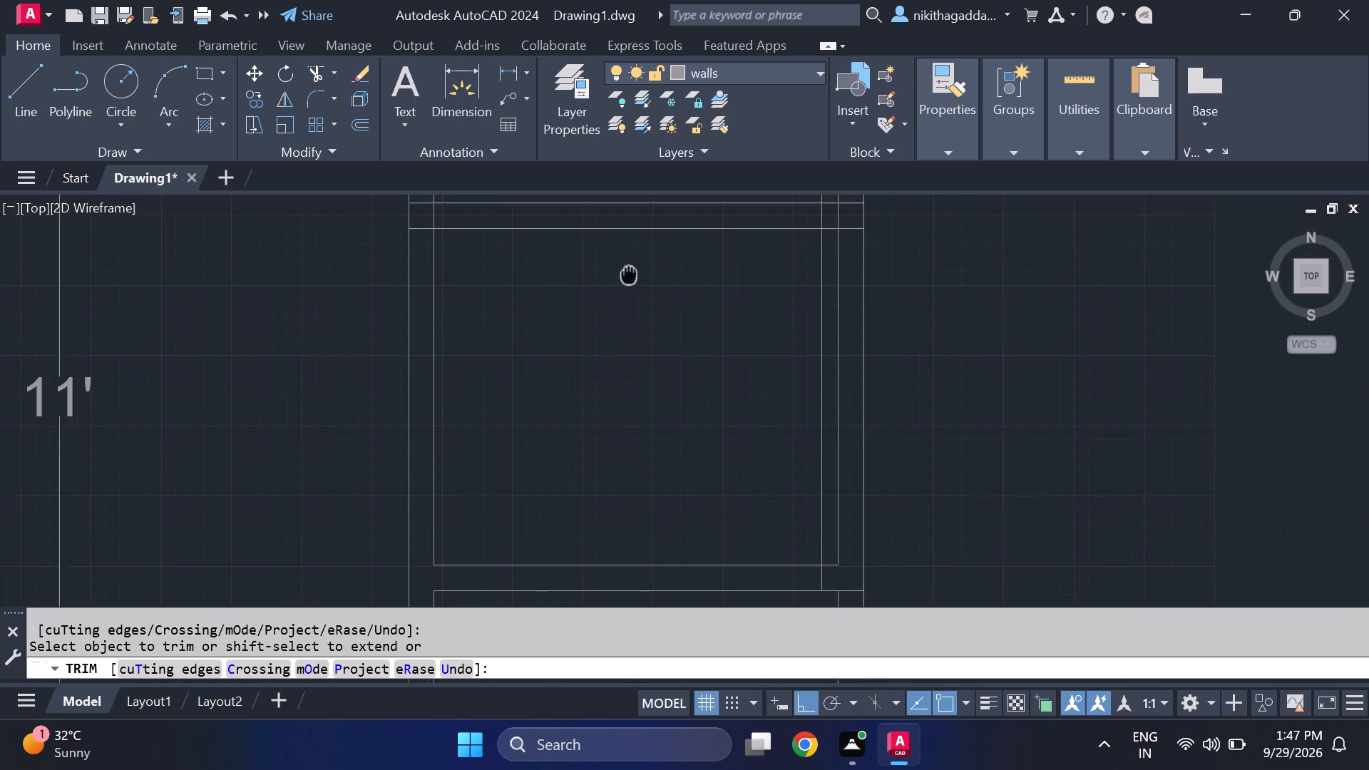
middle_drag(622, 269, 621, 269)
click(815, 474)
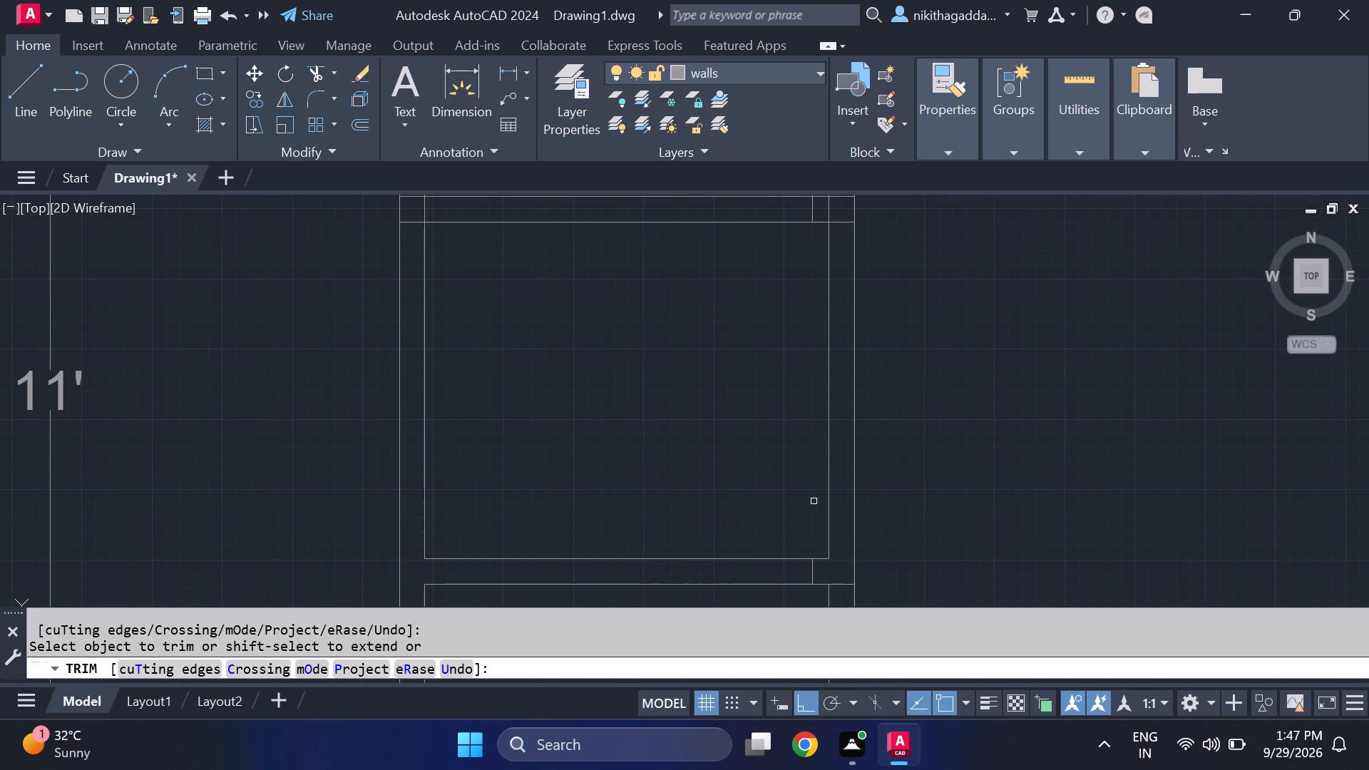
click(814, 573)
middle_drag(792, 402, 785, 495)
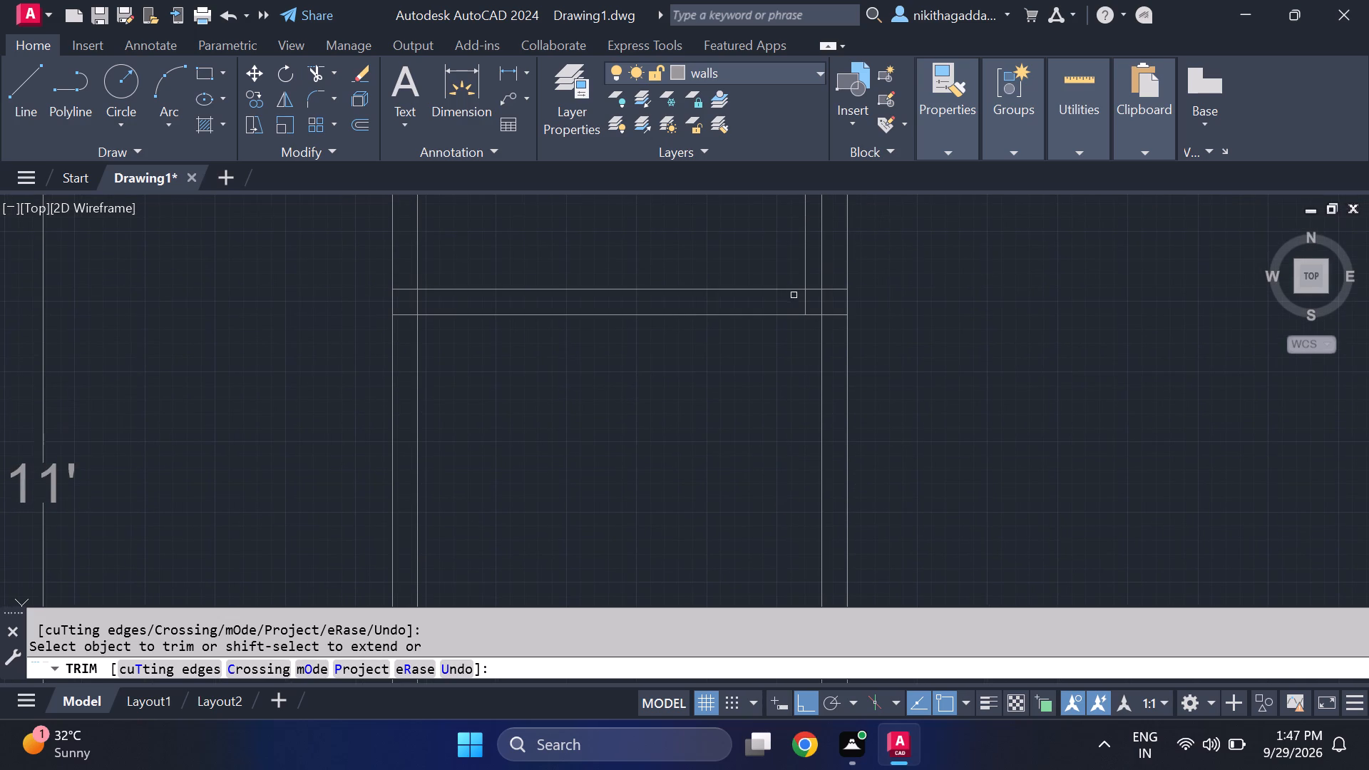
click(804, 307)
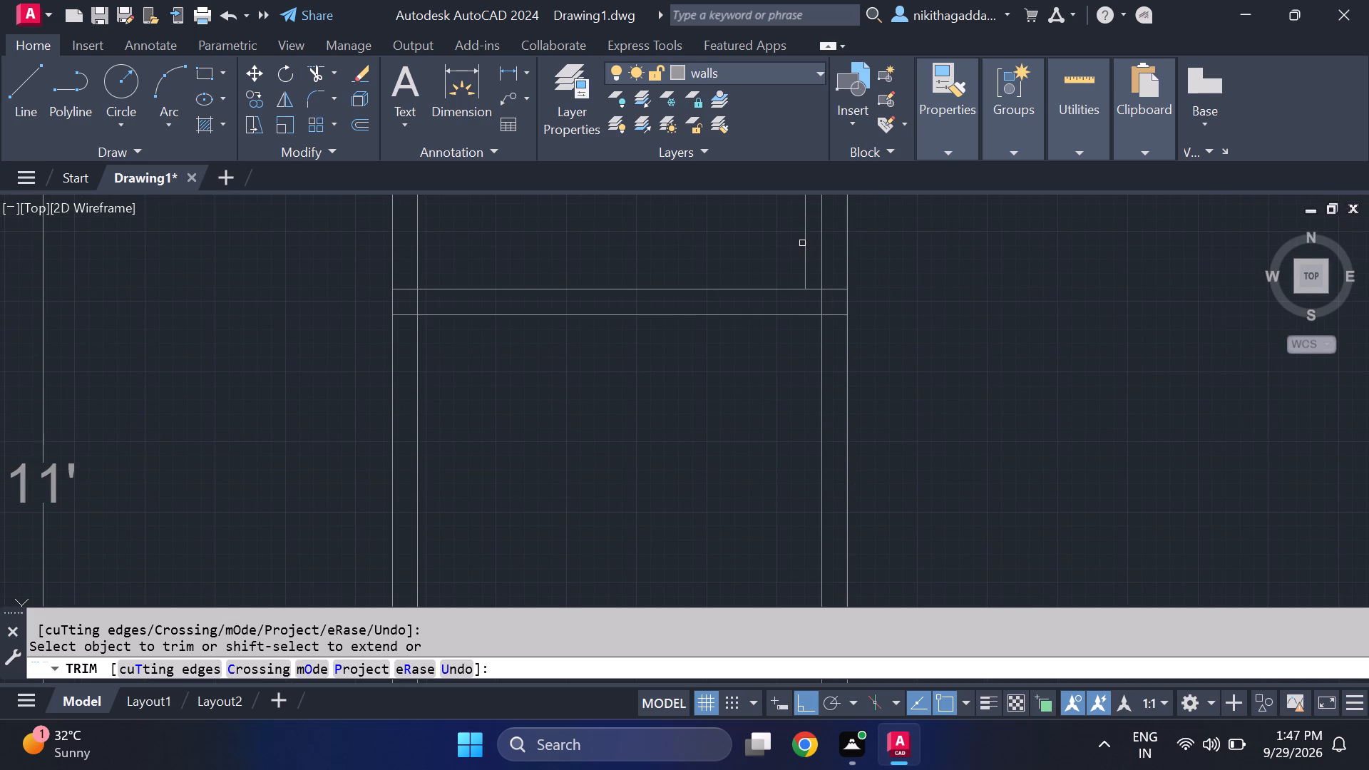
click(802, 240)
Trim the overlapping inner line ends where the new vertical wall meets the lower partition to form a clean corner.
scroll(786, 291, down, 5)
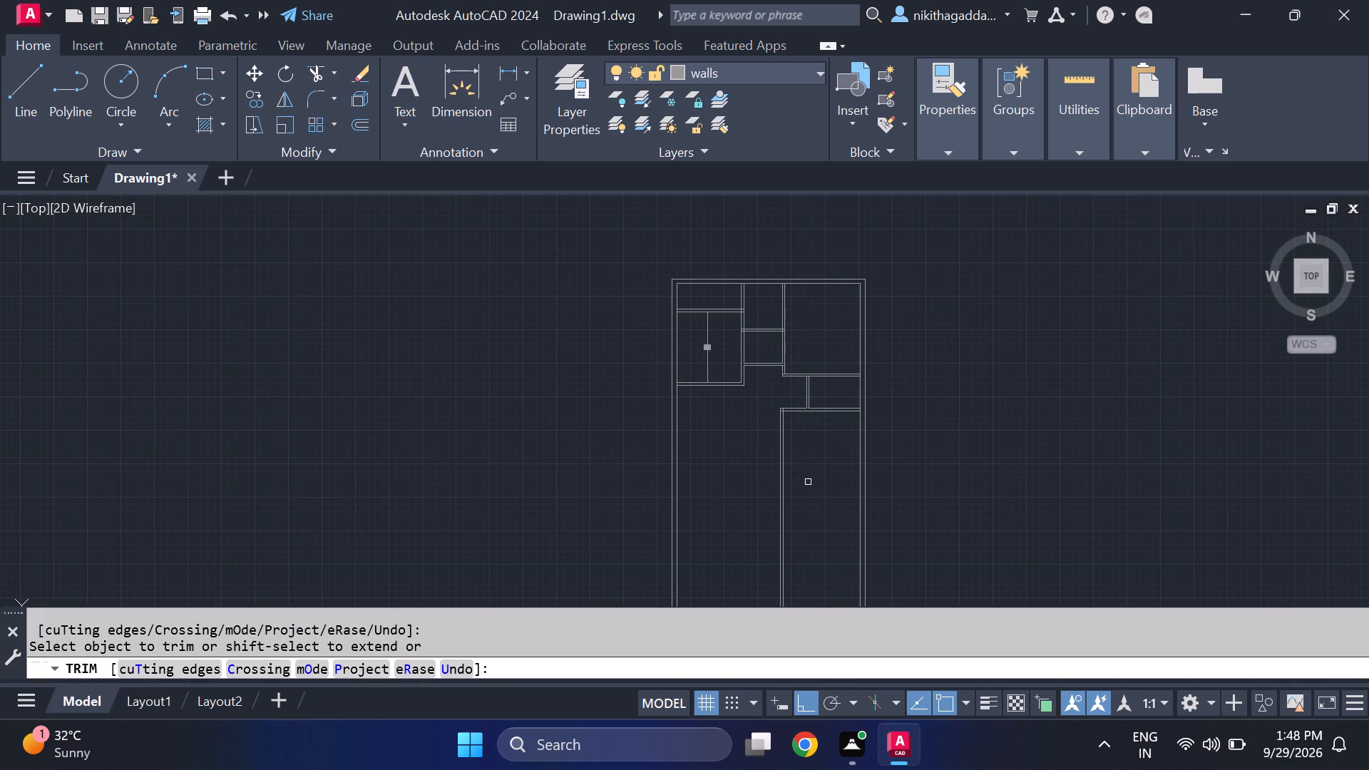
middle_drag(803, 472, 784, 415)
scroll(751, 344, up, 2)
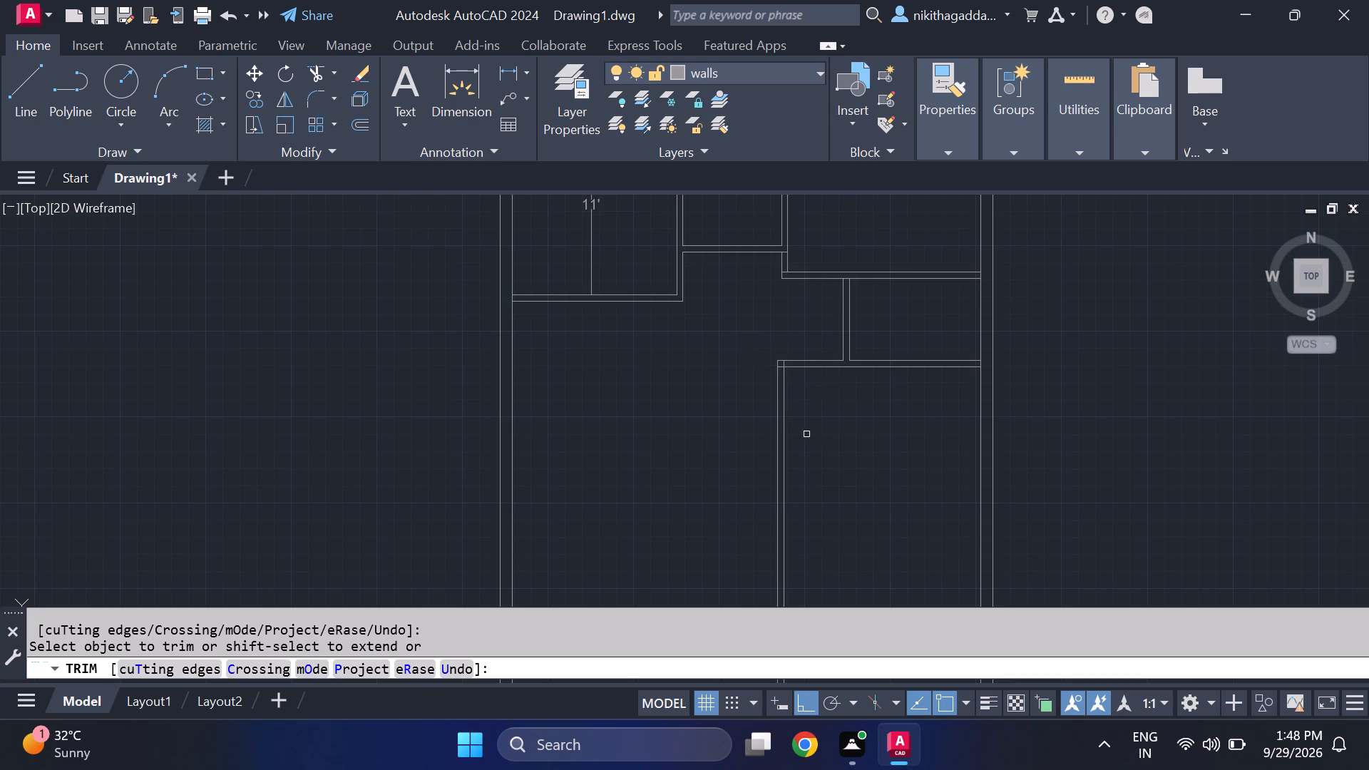
middle_drag(796, 423, 730, 384)
scroll(716, 329, up, 6)
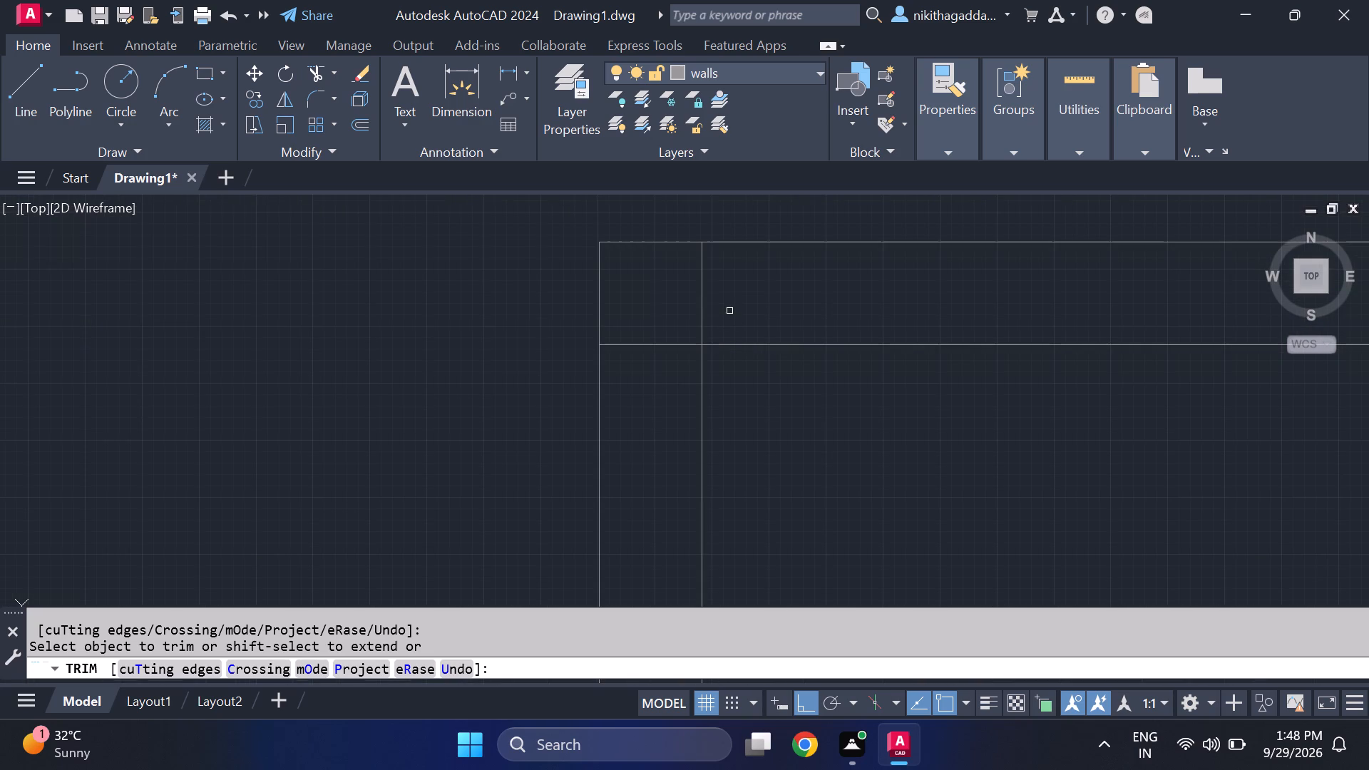
drag(729, 311, 677, 351)
scroll(719, 356, down, 5)
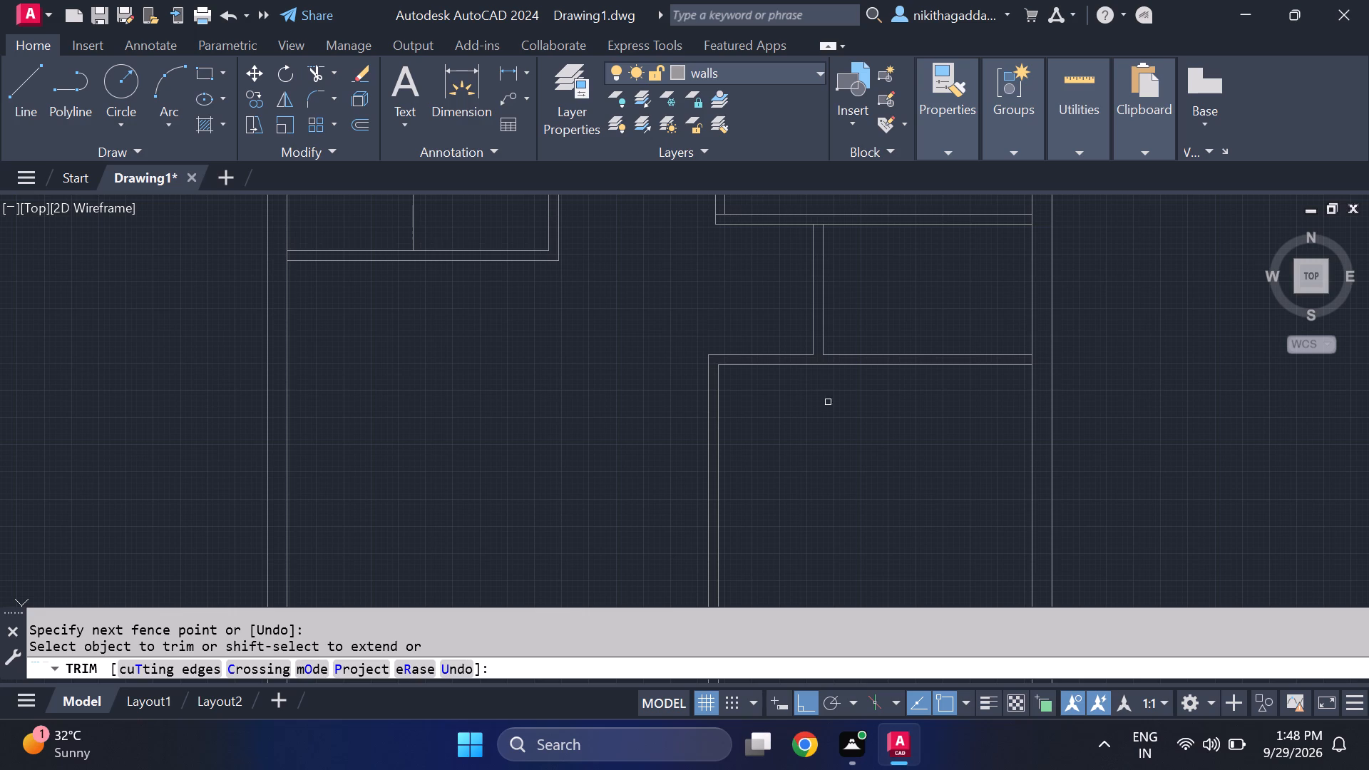
middle_drag(856, 485, 846, 478)
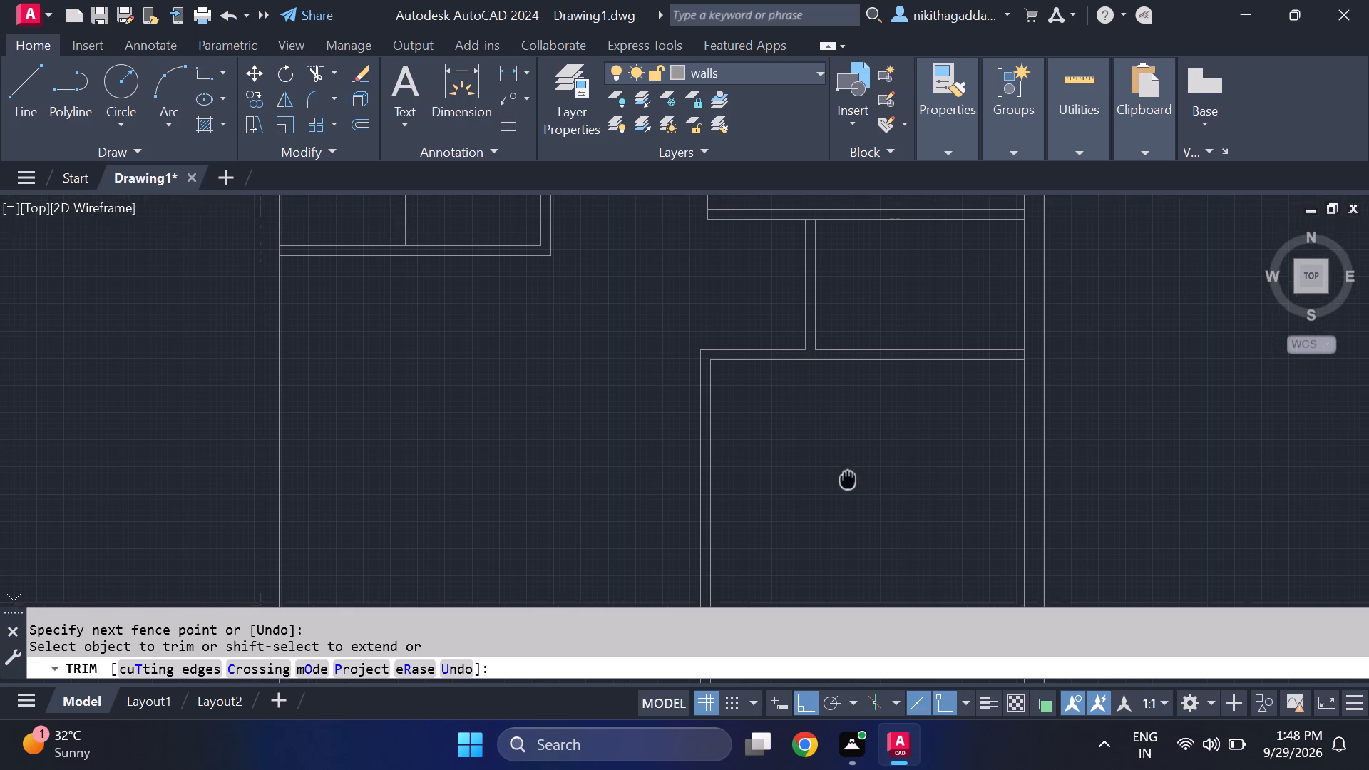
middle_drag(846, 478, 814, 389)
scroll(836, 390, down, 3)
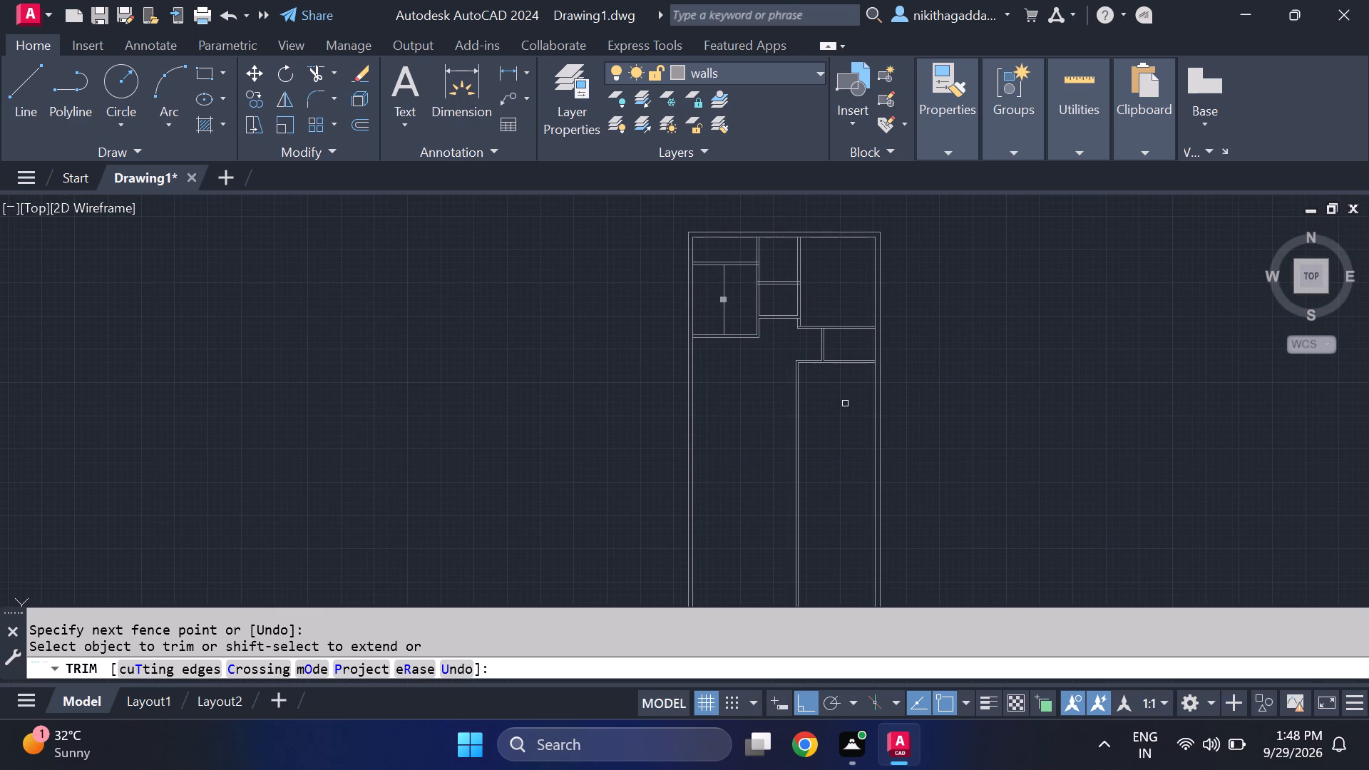
key(Escape)
Offset the lower partition's bottom face 11' downward to set the depth of the lower right room.
scroll(836, 393, up, 1)
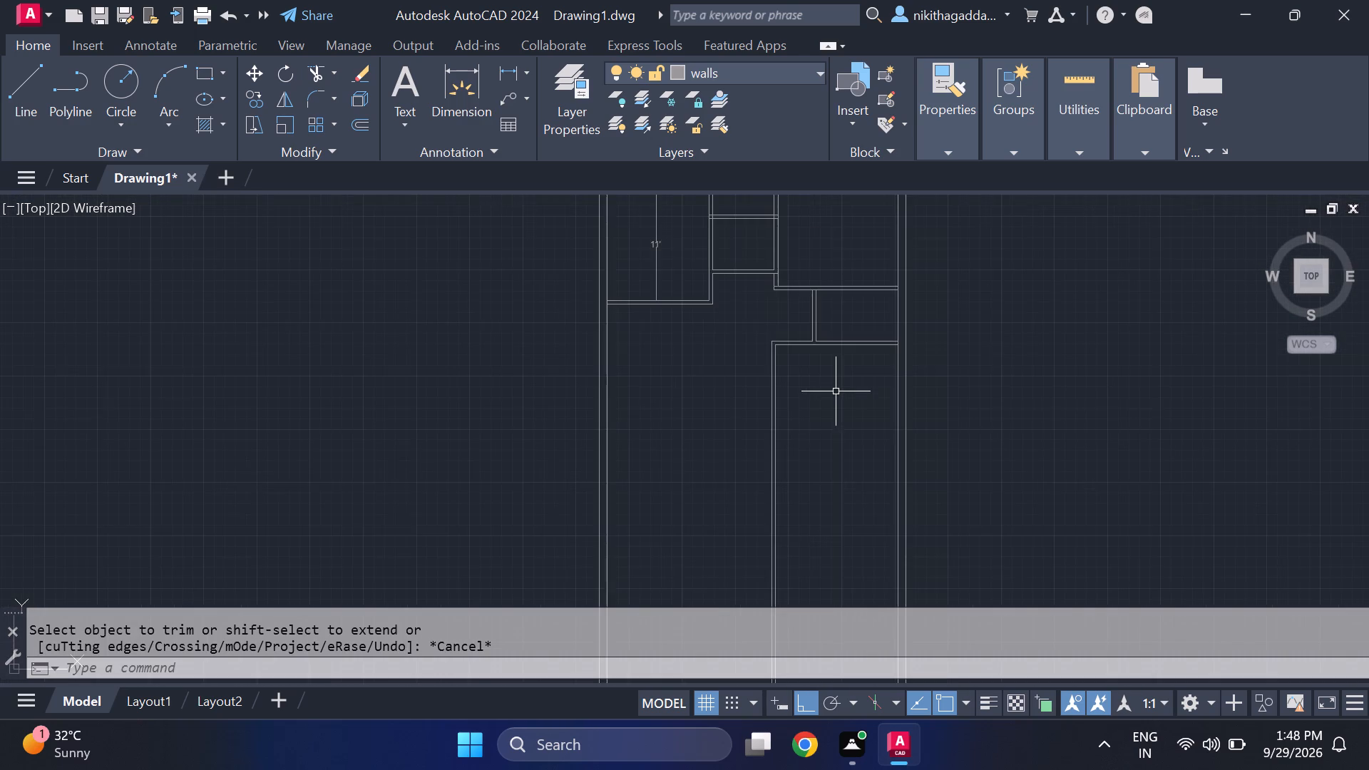
scroll(834, 389, up, 2)
middle_drag(834, 389, 641, 401)
scroll(832, 389, up, 1)
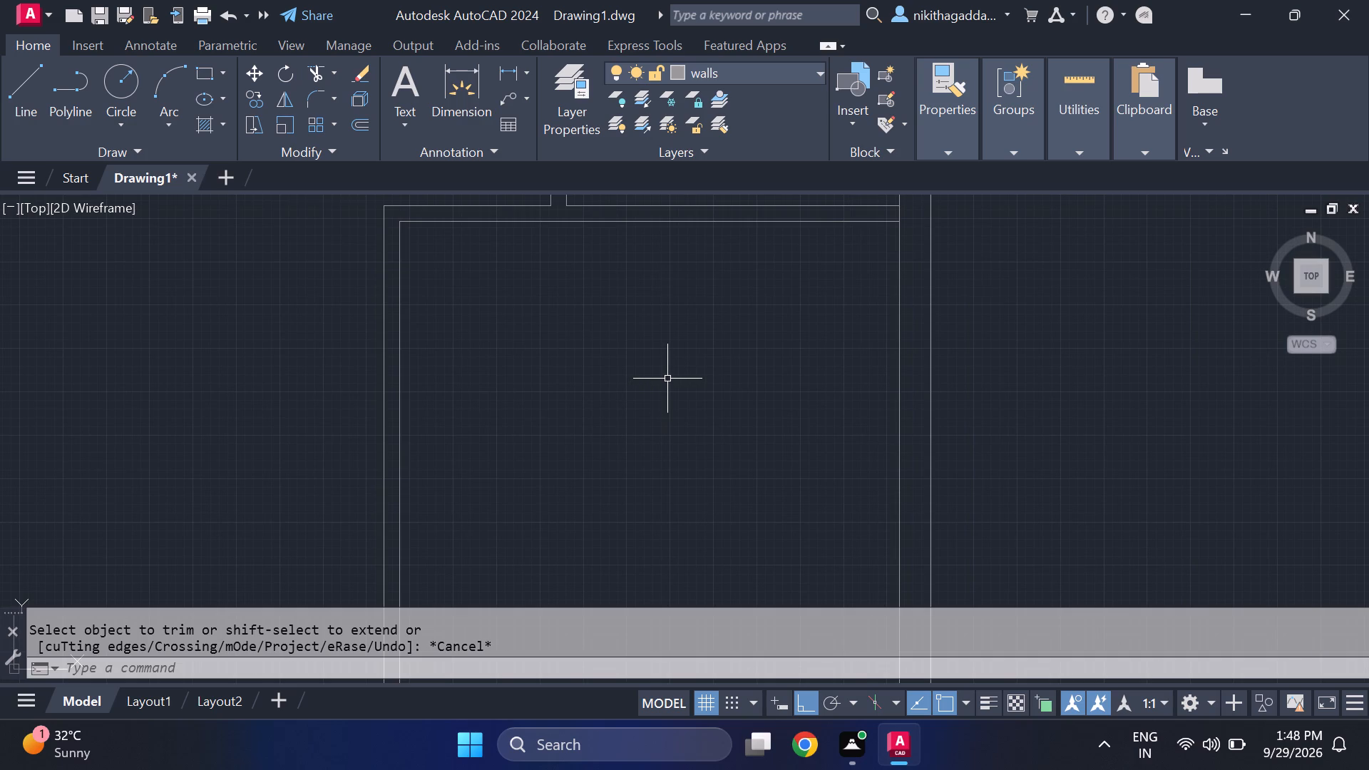
text(of)
key(Return)
text(11')
key(Return)
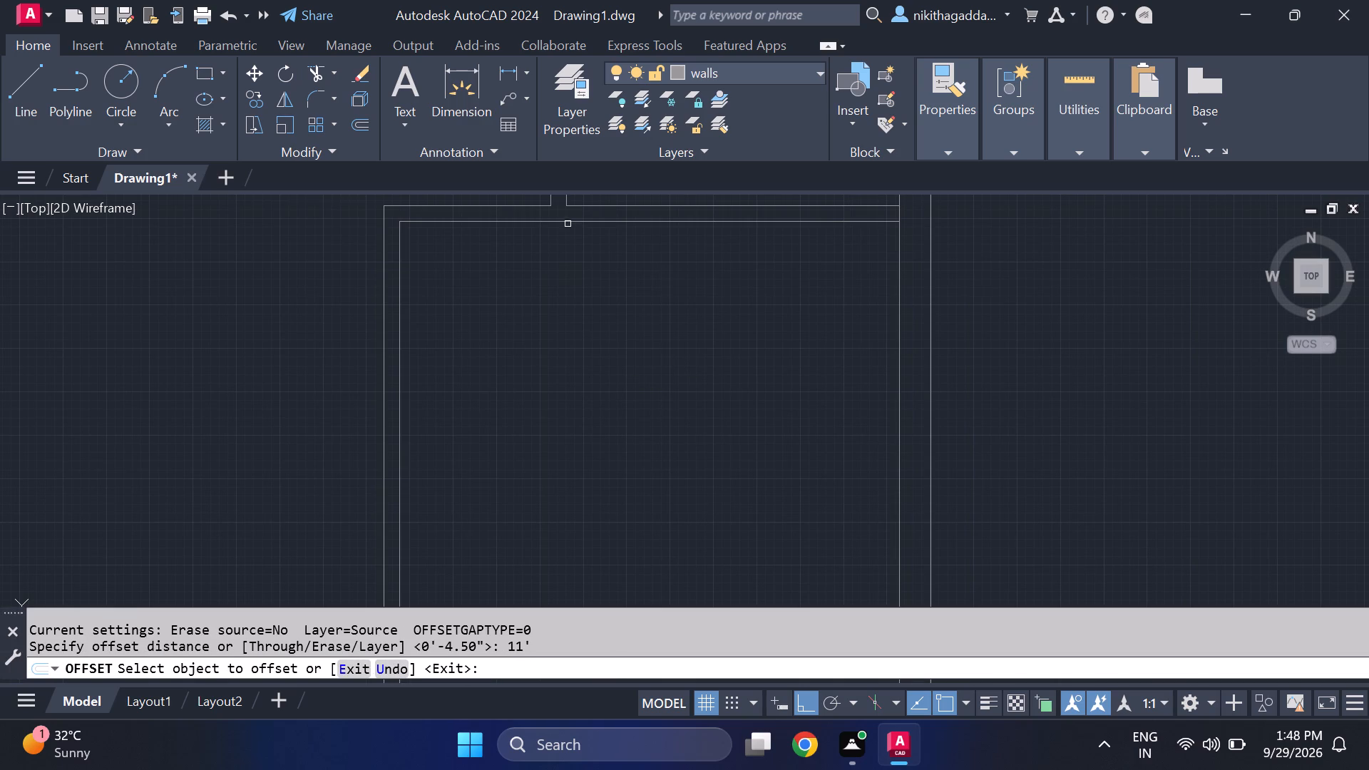
click(569, 221)
scroll(595, 424, down, 4)
click(607, 453)
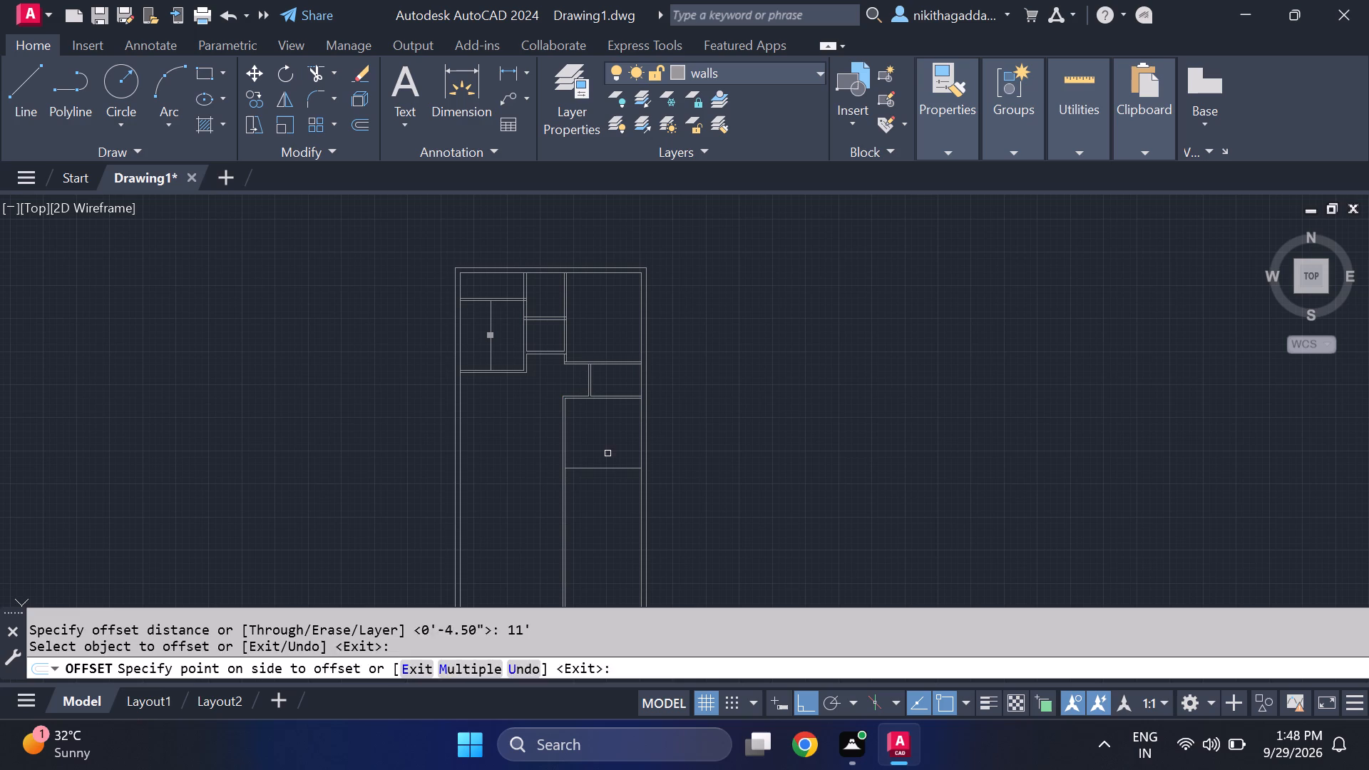
key(Escape)
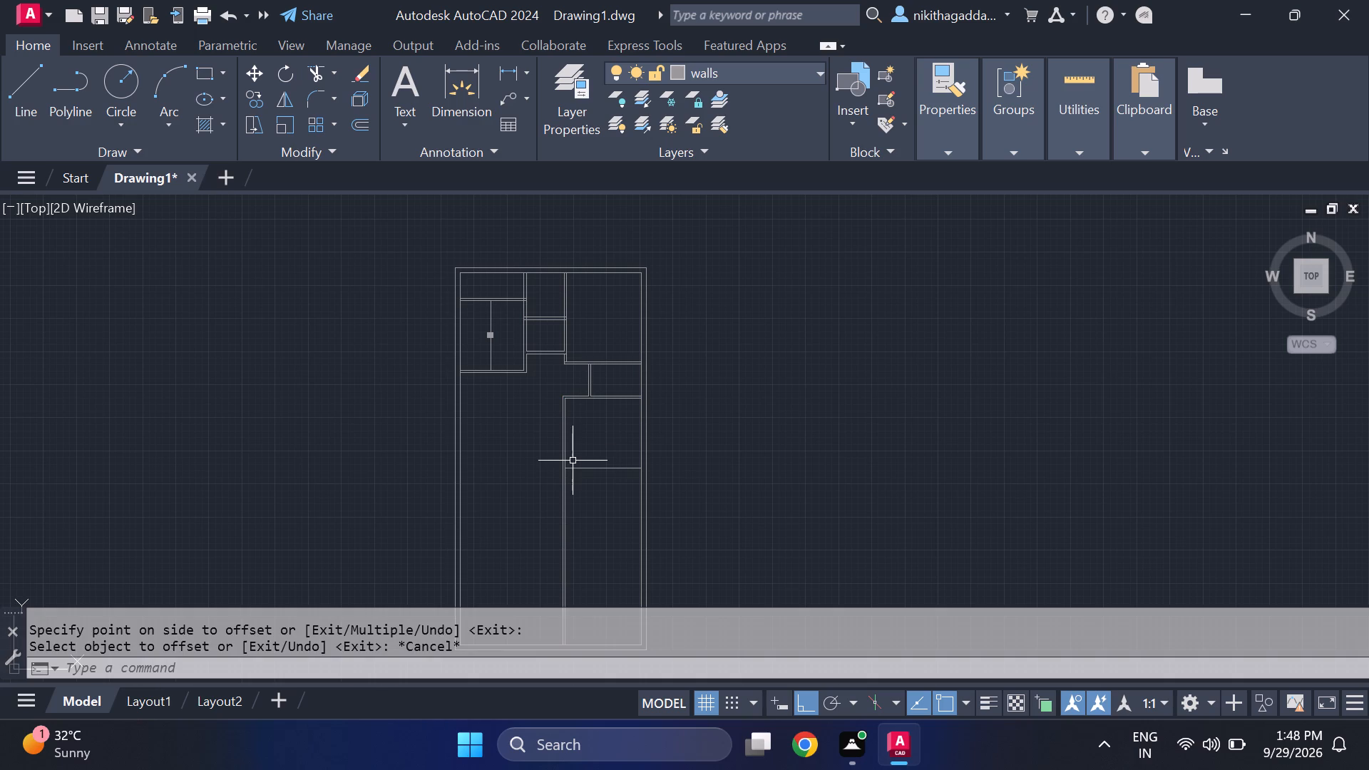
Offset the new horizontal line 4.5" downward to form the second face of the lower right room's bottom partition.
text(of)
key(Return)
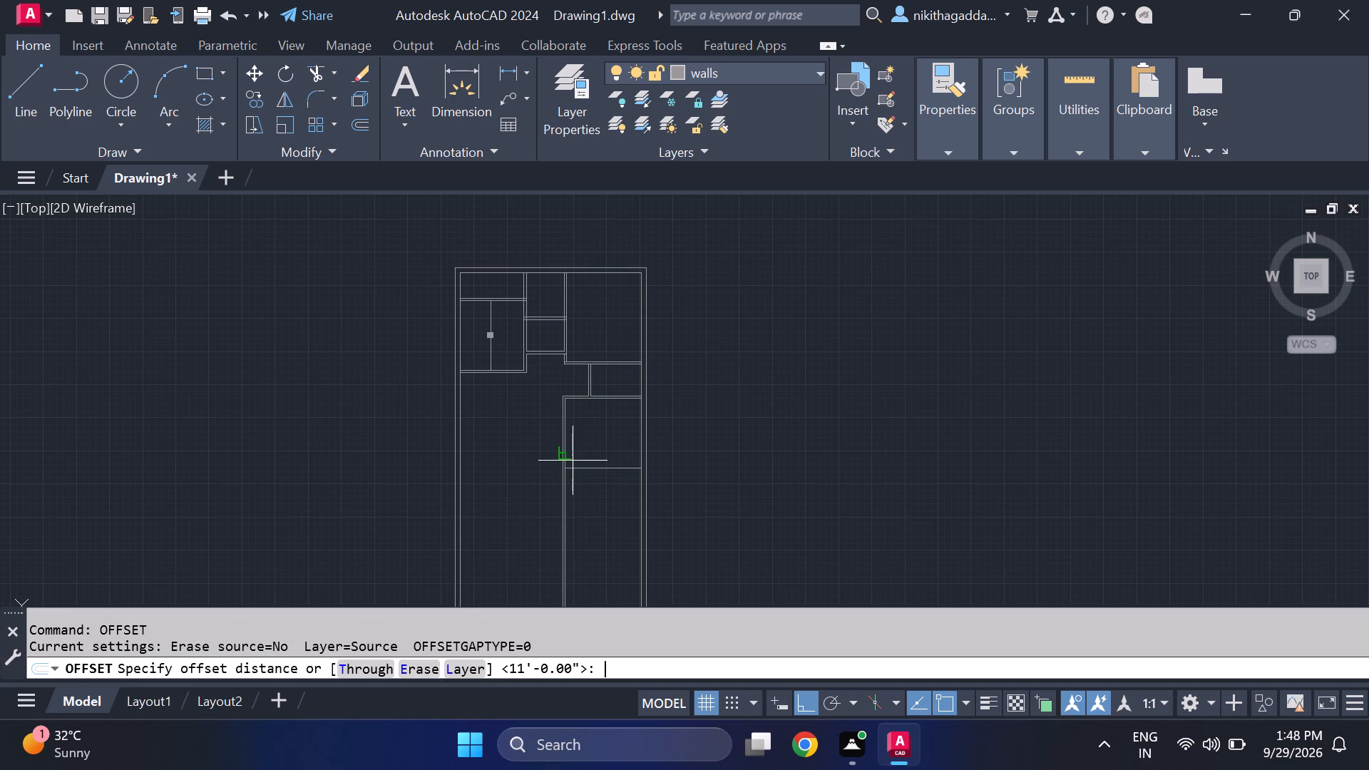
key(4)
text(.5)
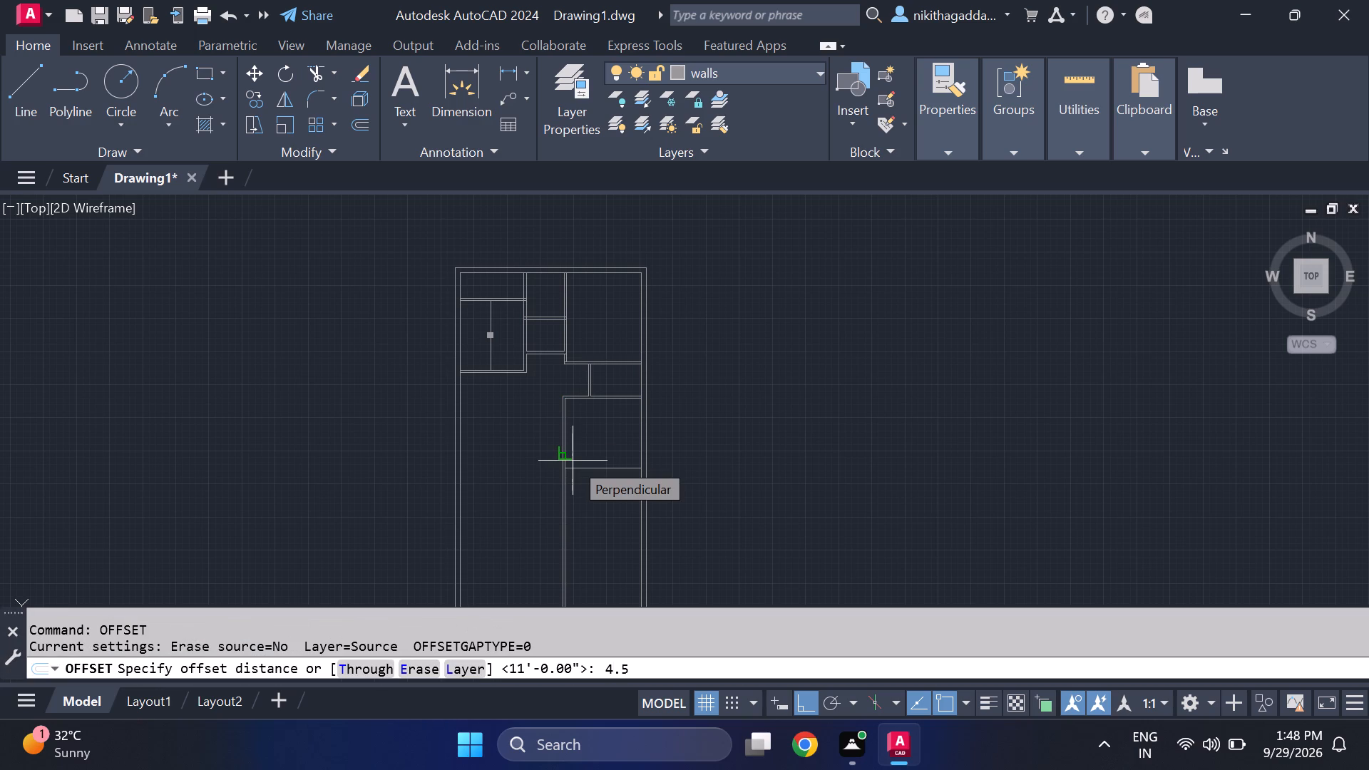
key(shift+quotedbl)
key(Return)
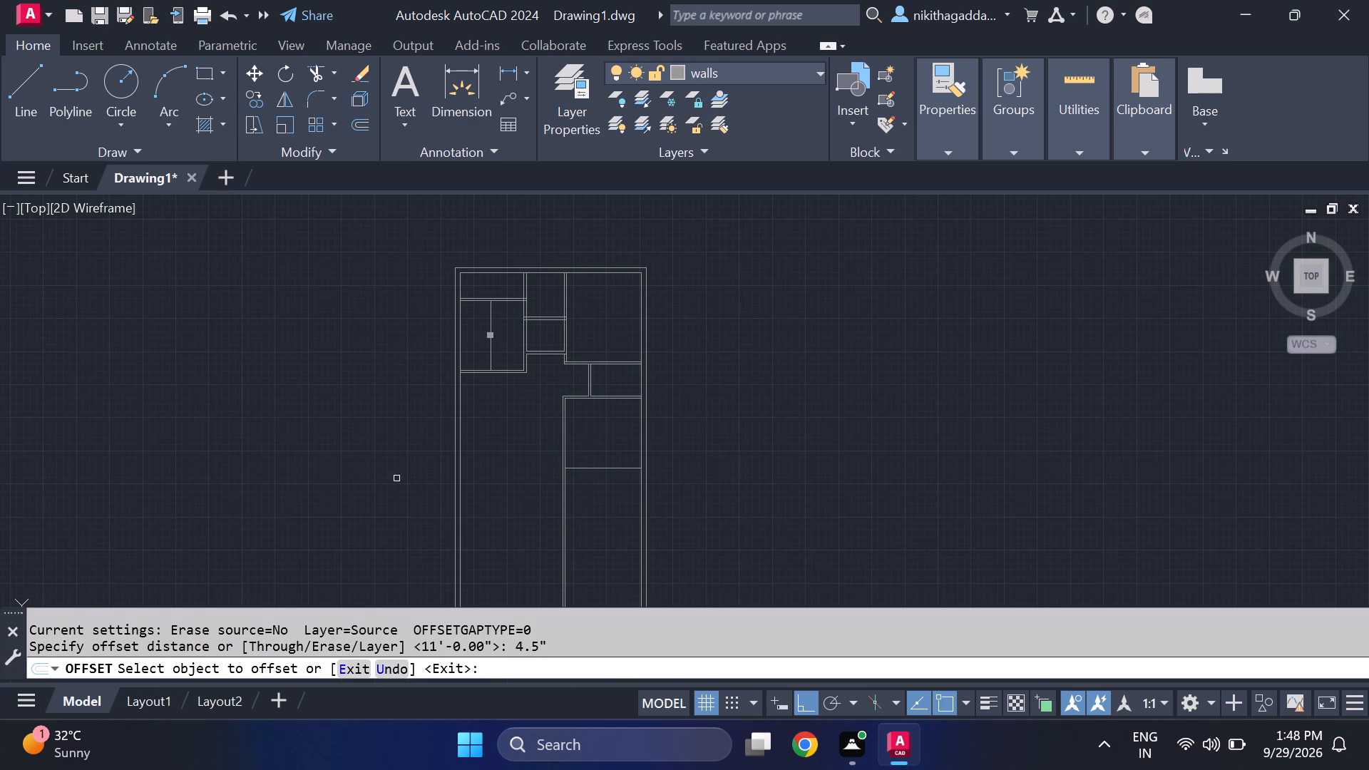
click(607, 468)
click(590, 502)
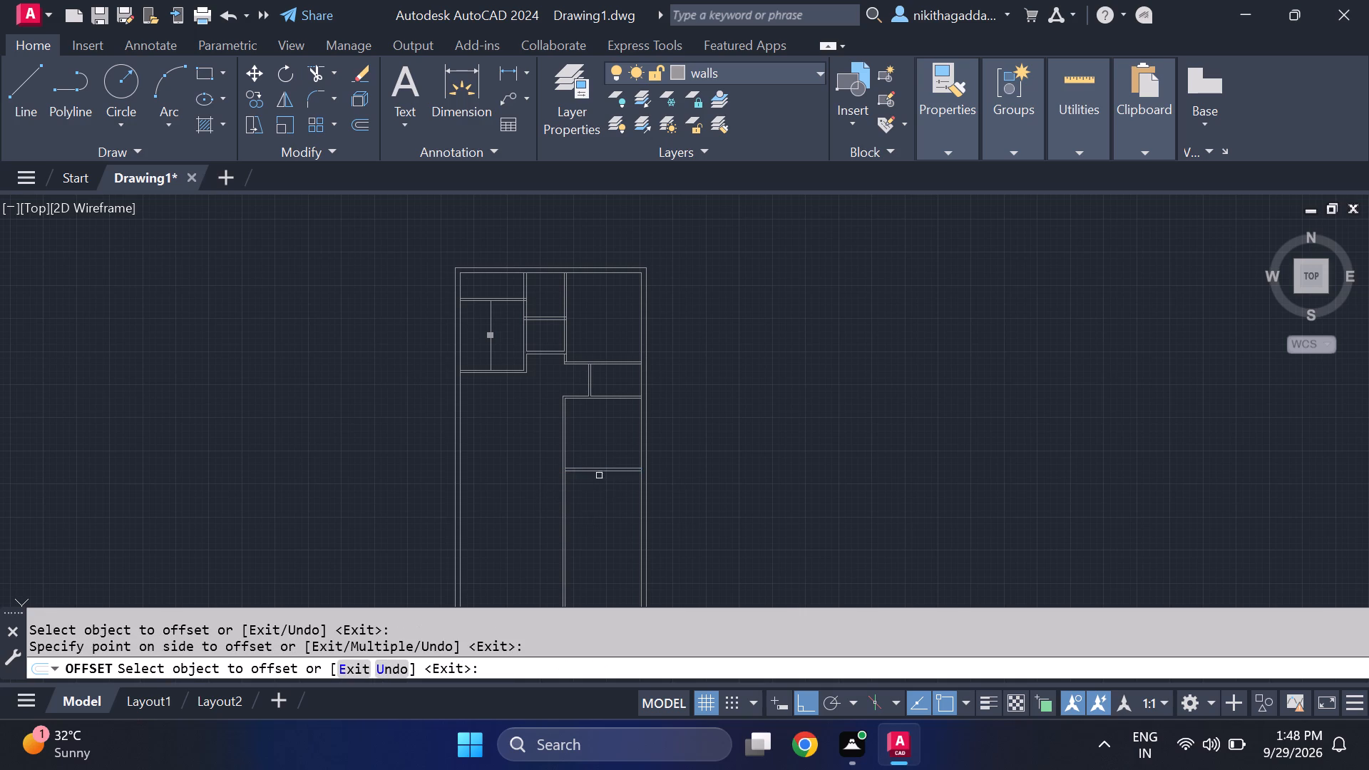
scroll(599, 476, up, 3)
key(Escape)
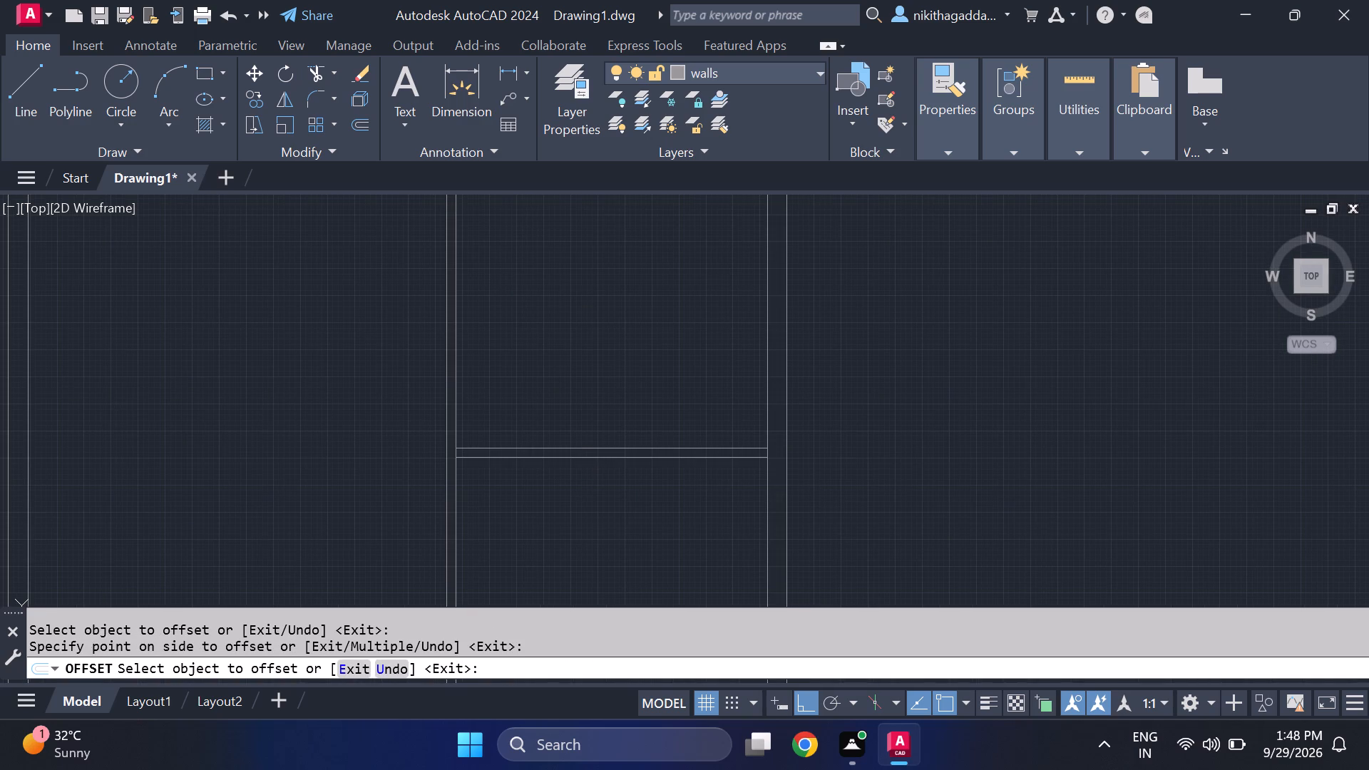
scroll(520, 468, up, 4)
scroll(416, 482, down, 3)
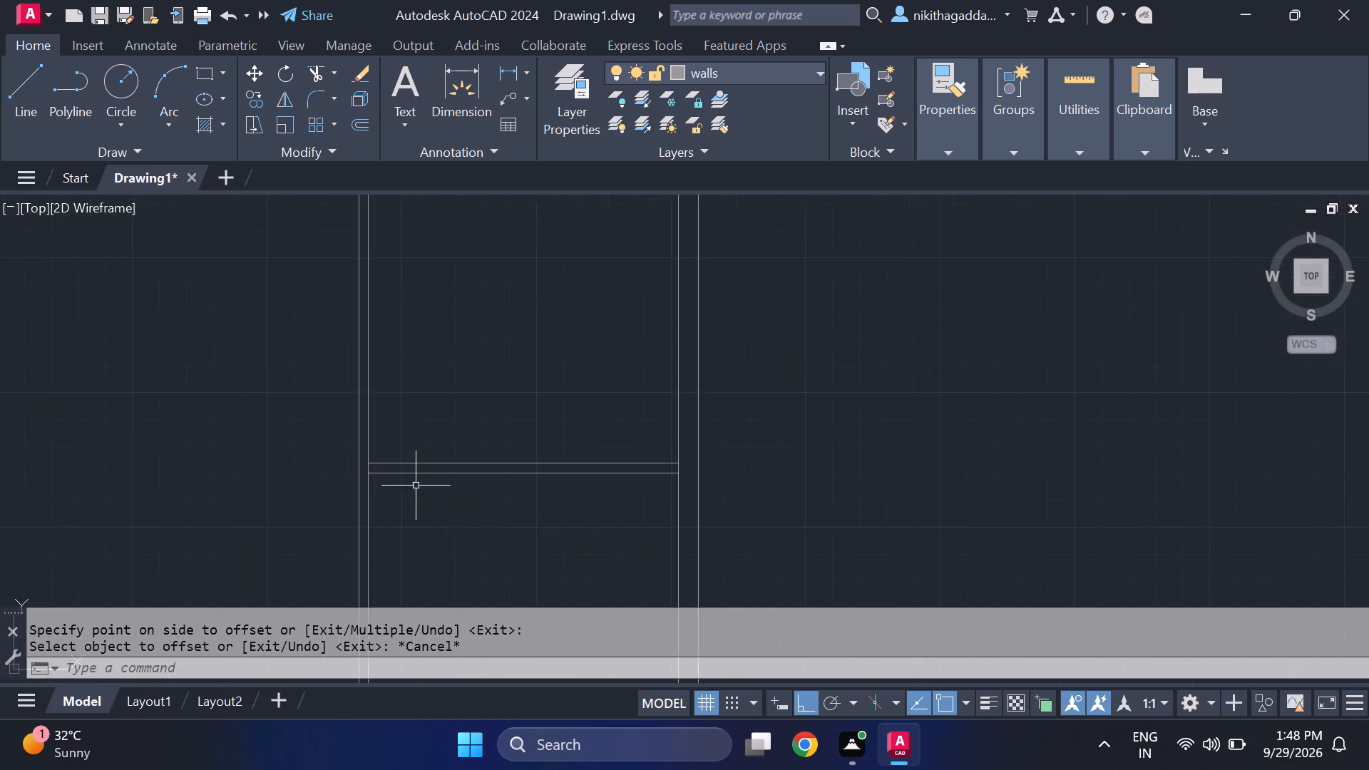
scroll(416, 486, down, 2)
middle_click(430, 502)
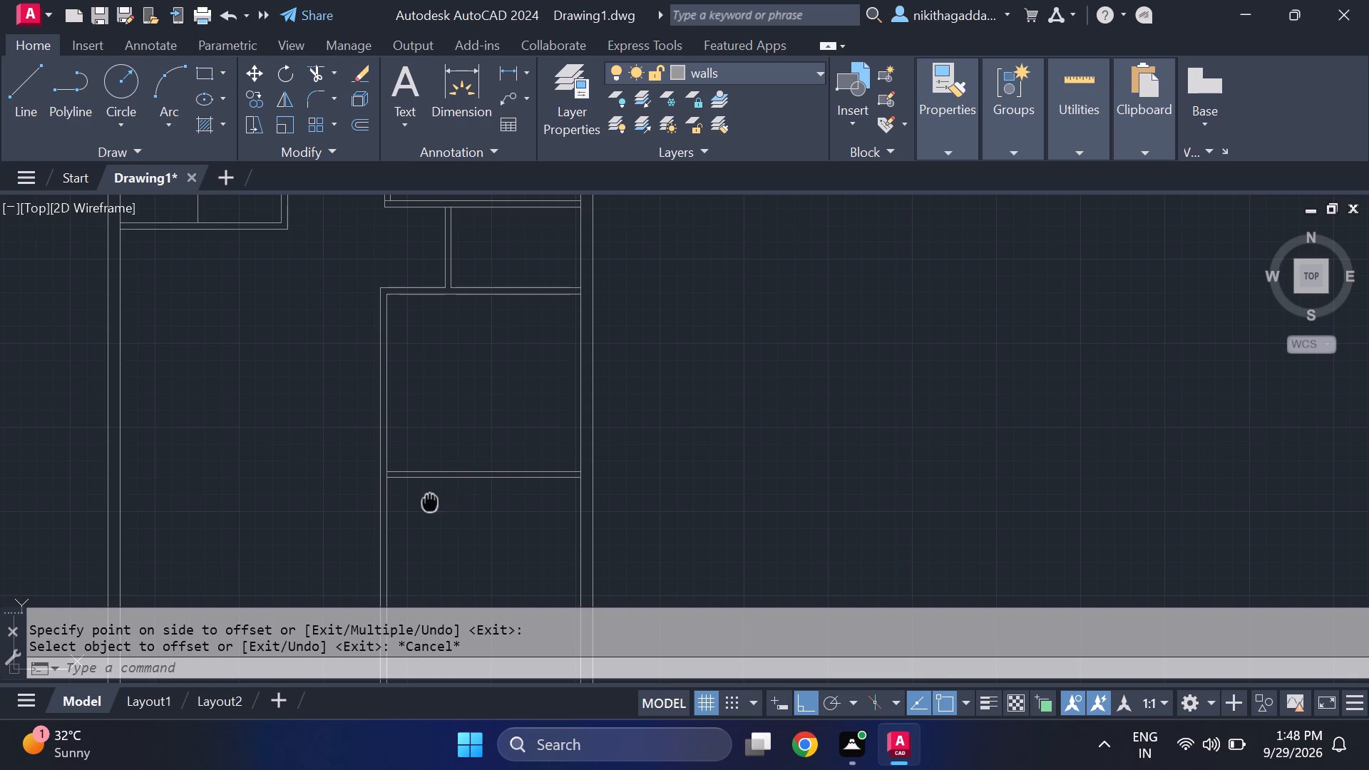
Offset the lower face of the lower right room's bottom partition 13' downward to set the next room's depth.
middle_drag(402, 498, 563, 514)
scroll(578, 508, up, 1)
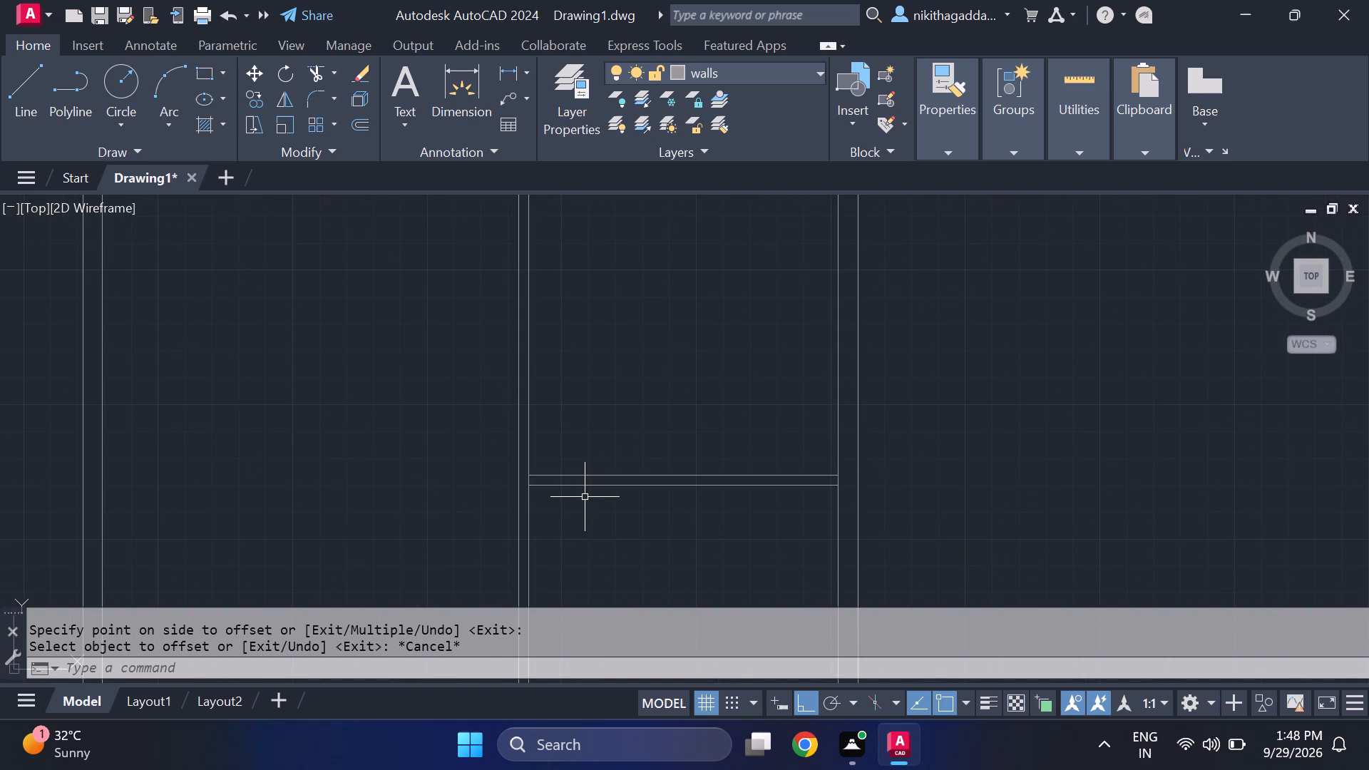
scroll(585, 498, down, 2)
scroll(620, 565, down, 1)
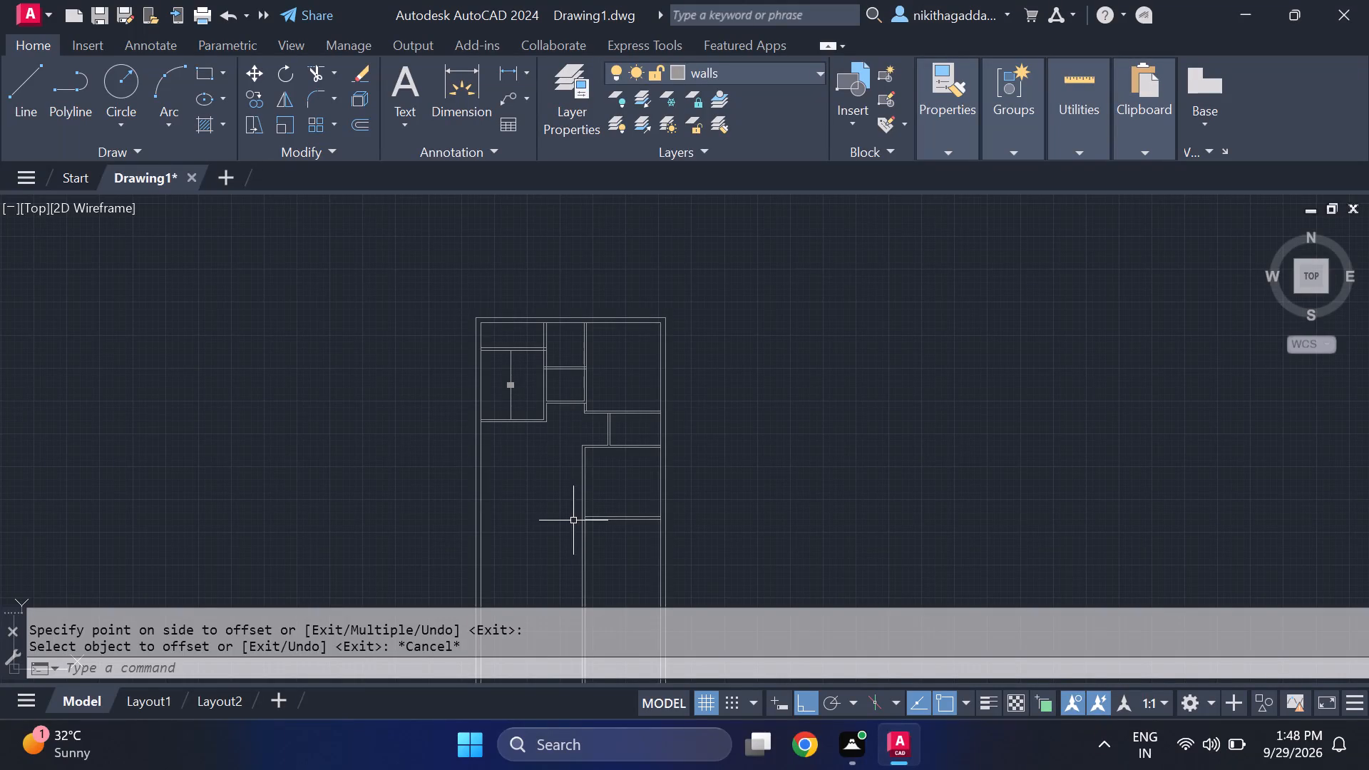
middle_drag(568, 508, 568, 449)
scroll(563, 484, up, 1)
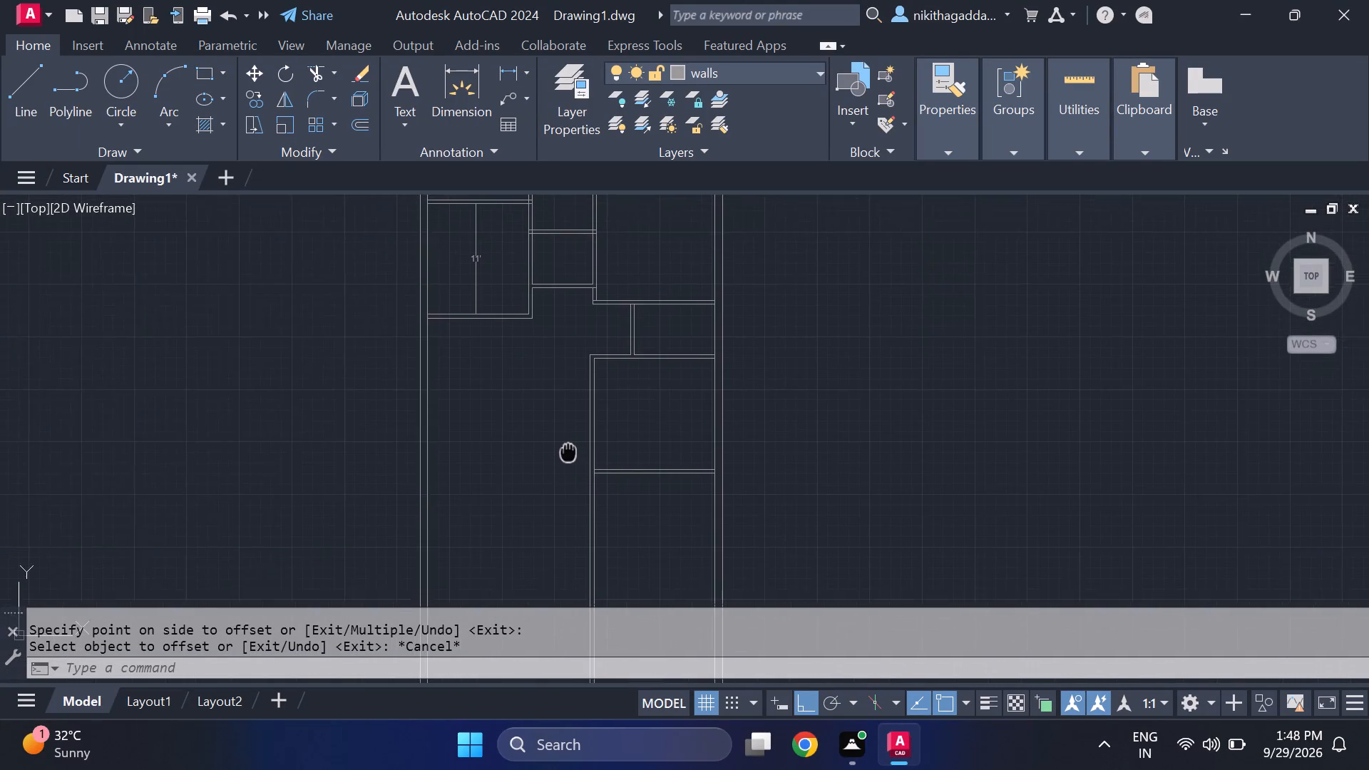
middle_drag(568, 449, 579, 430)
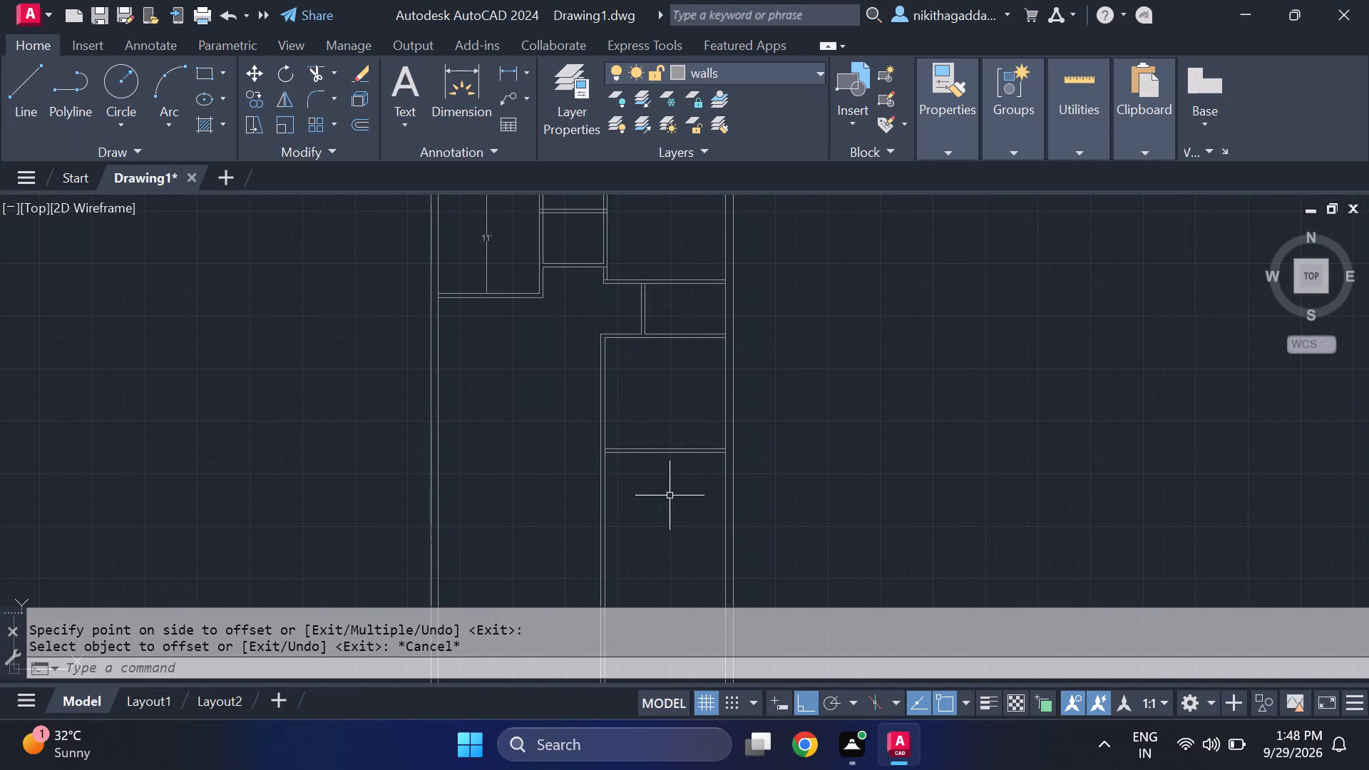
middle_drag(658, 486, 640, 408)
scroll(640, 404, up, 1)
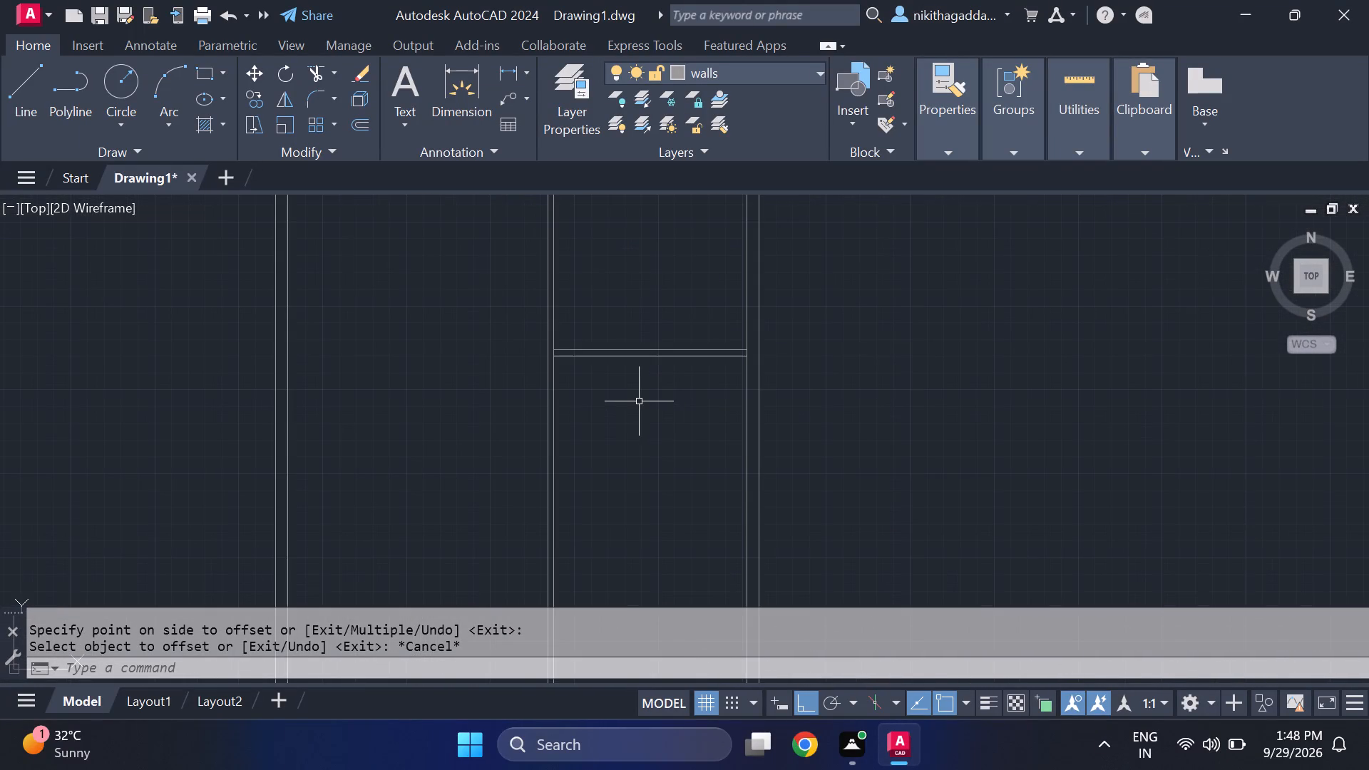
scroll(636, 394, up, 1)
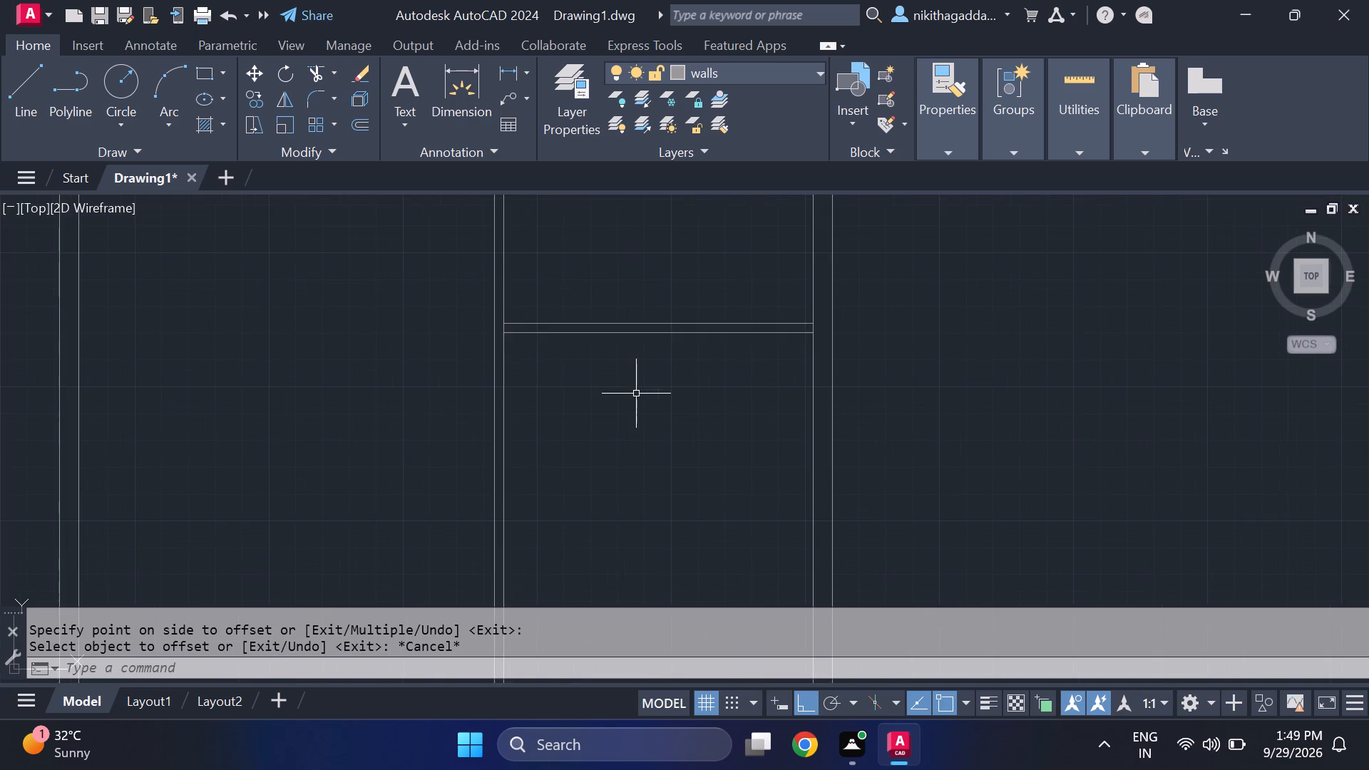
scroll(636, 394, down, 1)
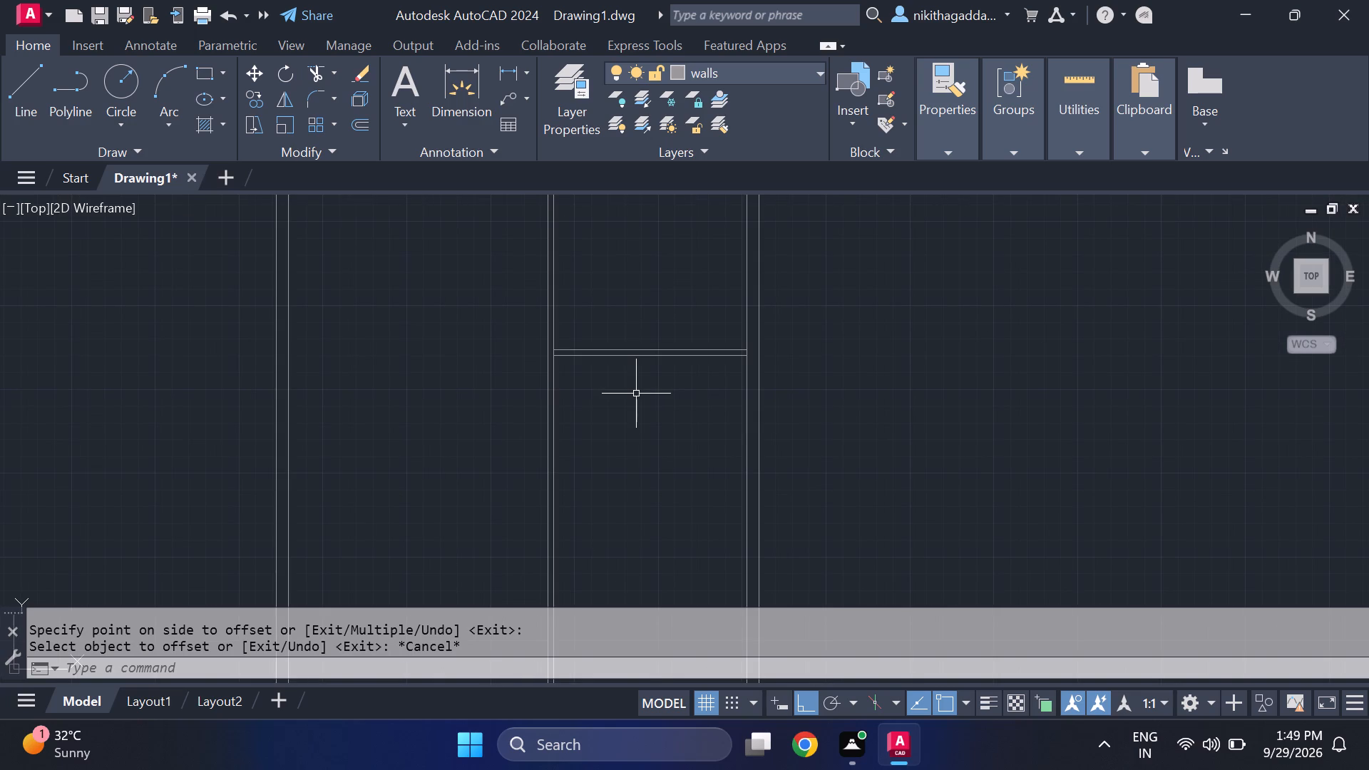
text(of)
key(Return)
text(13')
key(Return)
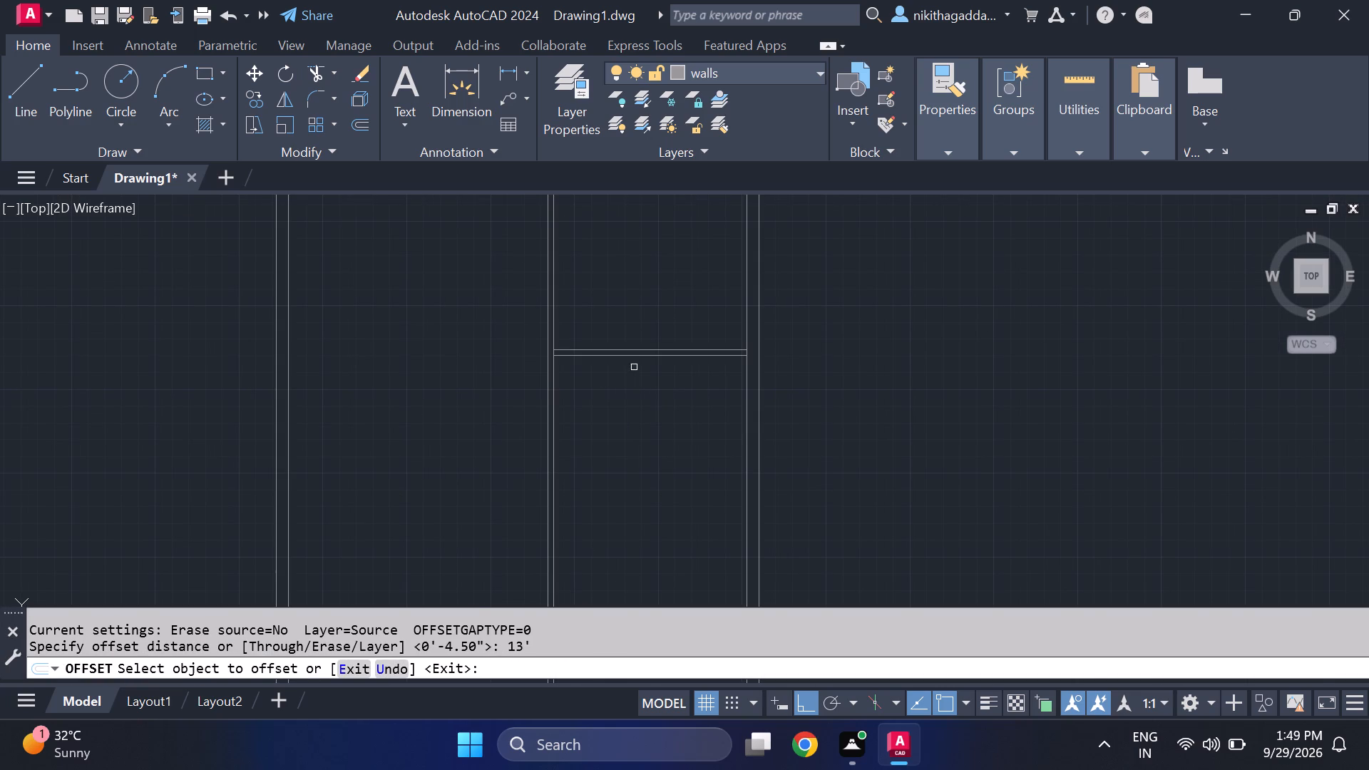
click(638, 355)
drag(654, 505, 652, 505)
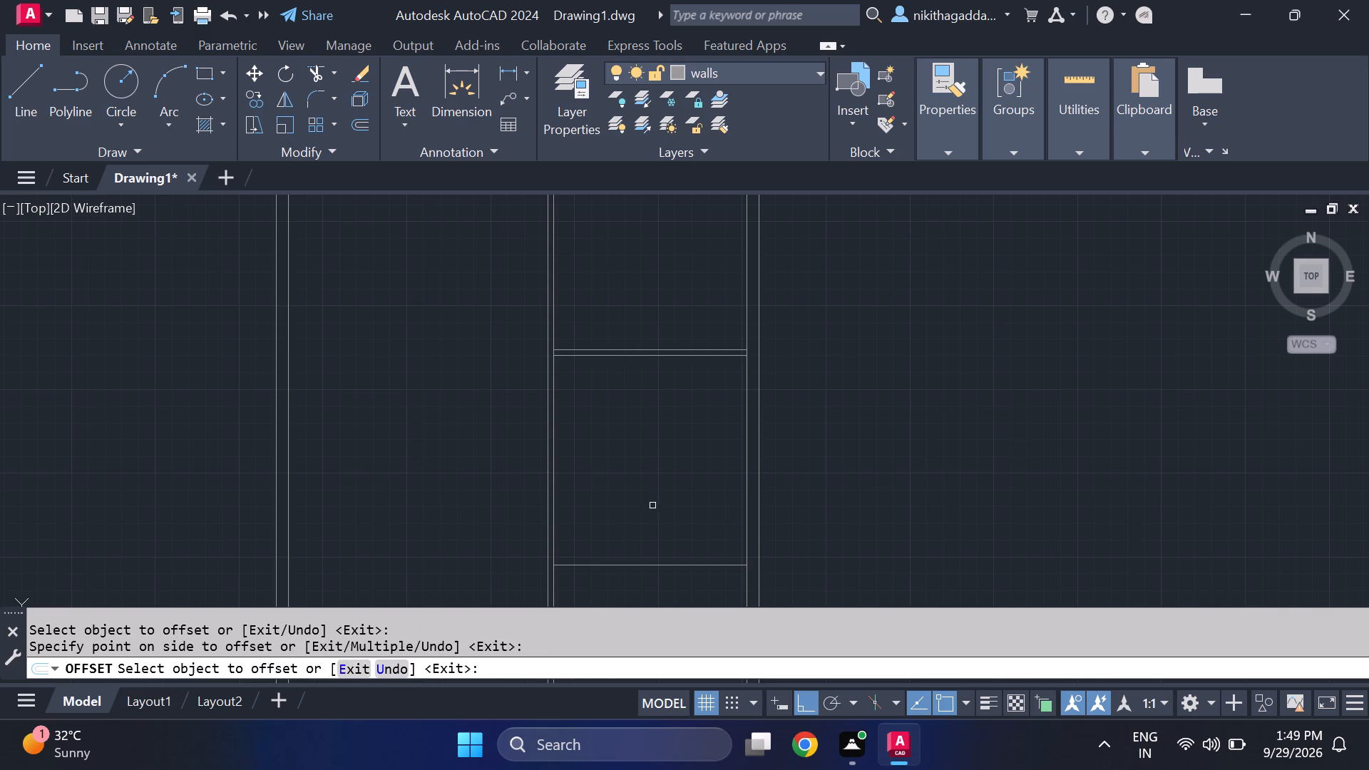
drag(652, 505, 647, 502)
key(Escape)
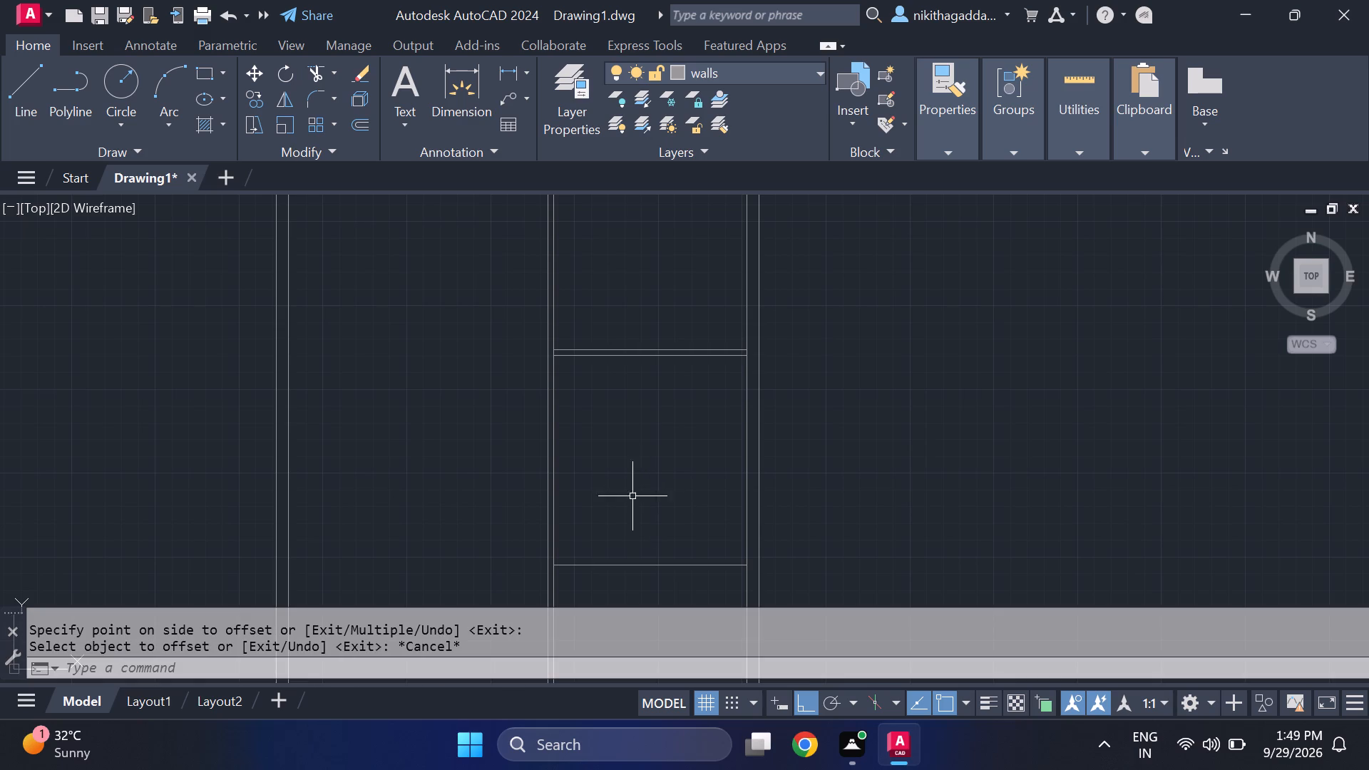
Offset the new horizontal line 4.5" downward to form the second face of that room's bottom partition.
middle_drag(650, 529, 621, 458)
middle_click(610, 435)
scroll(621, 445, up, 1)
text(of)
key(Return)
text(4.5")
key(Return)
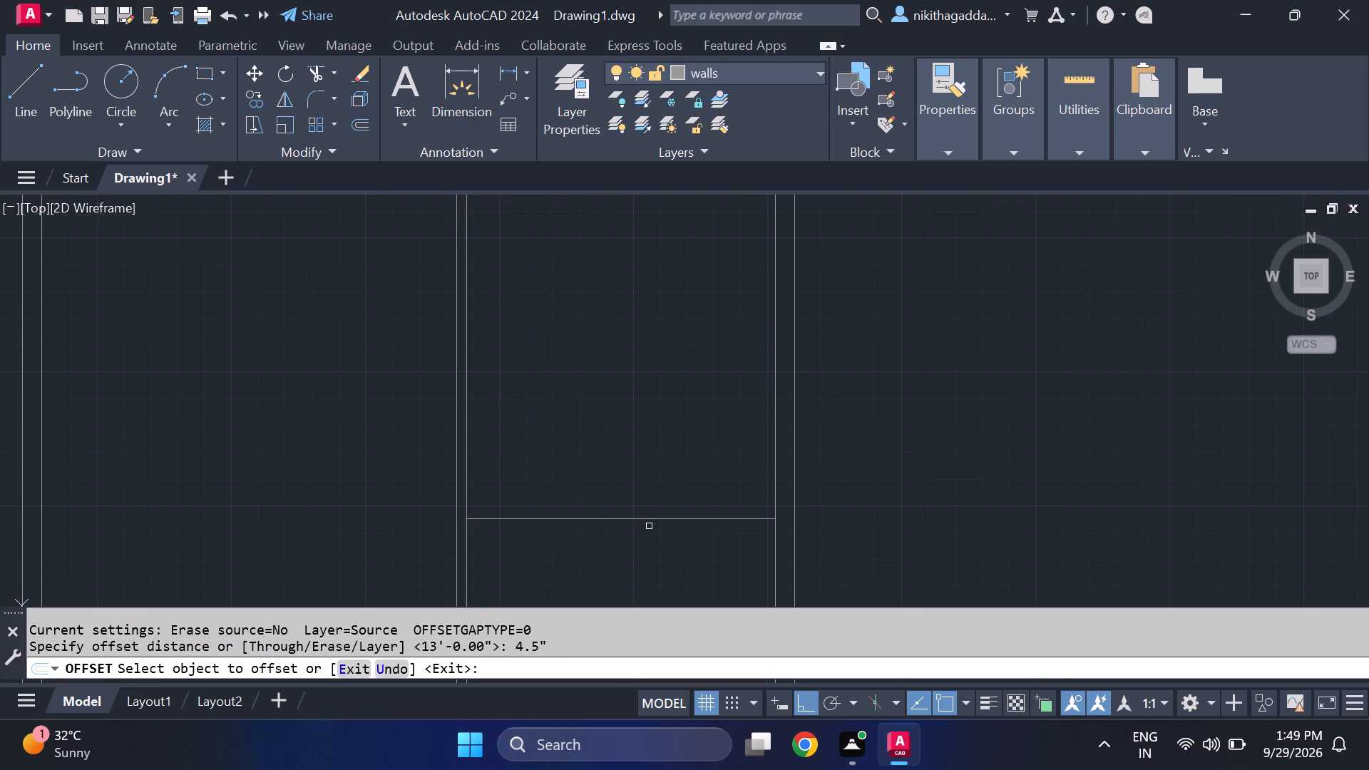
click(650, 520)
click(626, 552)
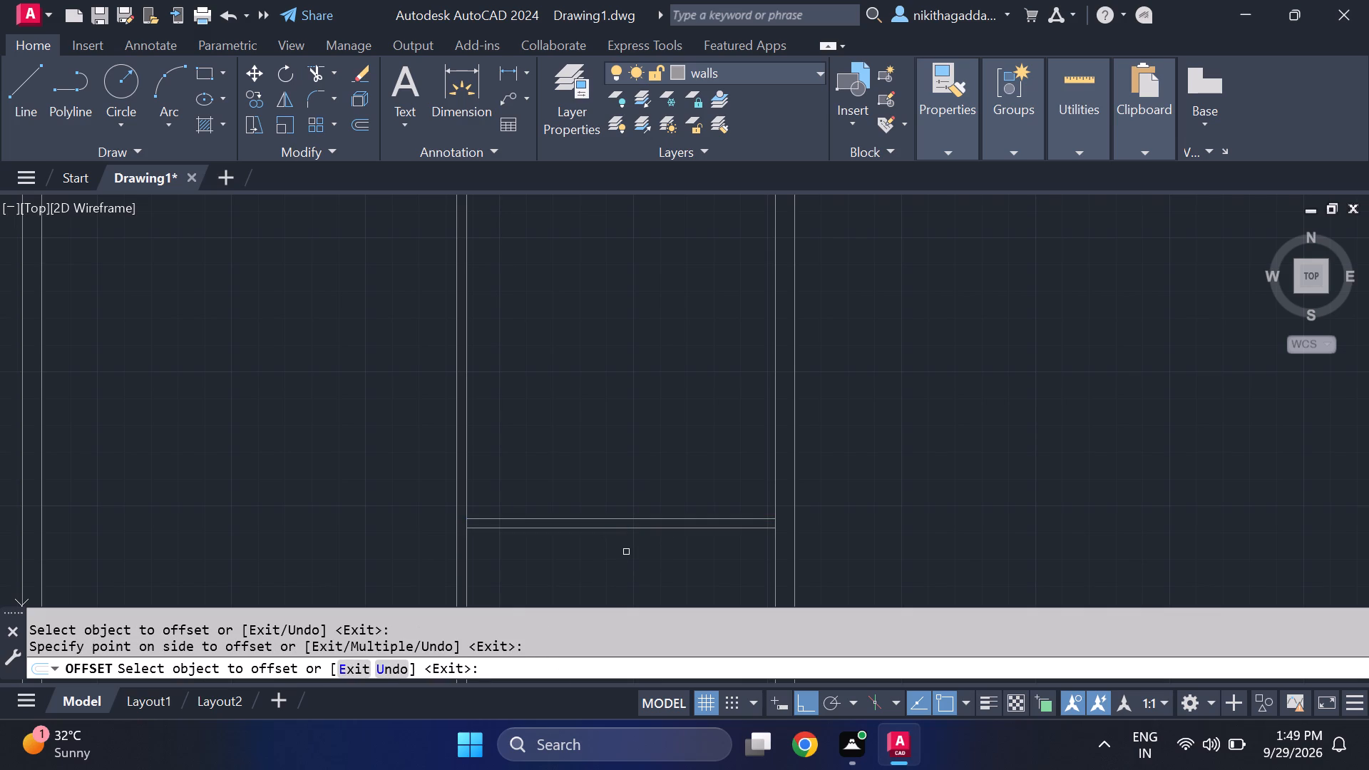
key(Escape)
Measure the clear depth between the two lowest horizontal partitions with a trial linear dimension, without placing it.
scroll(648, 531, down, 2)
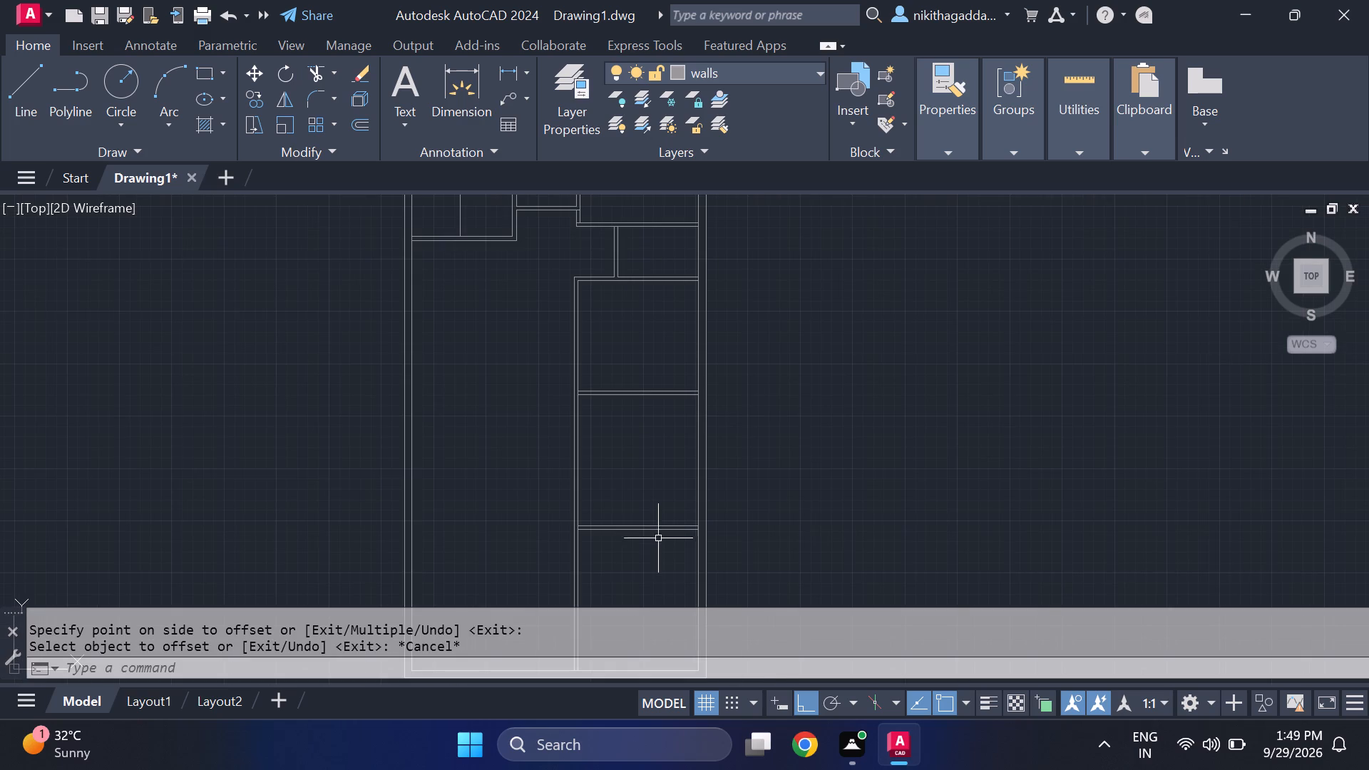
middle_drag(660, 558, 660, 544)
middle_drag(683, 500, 684, 433)
middle_click(684, 429)
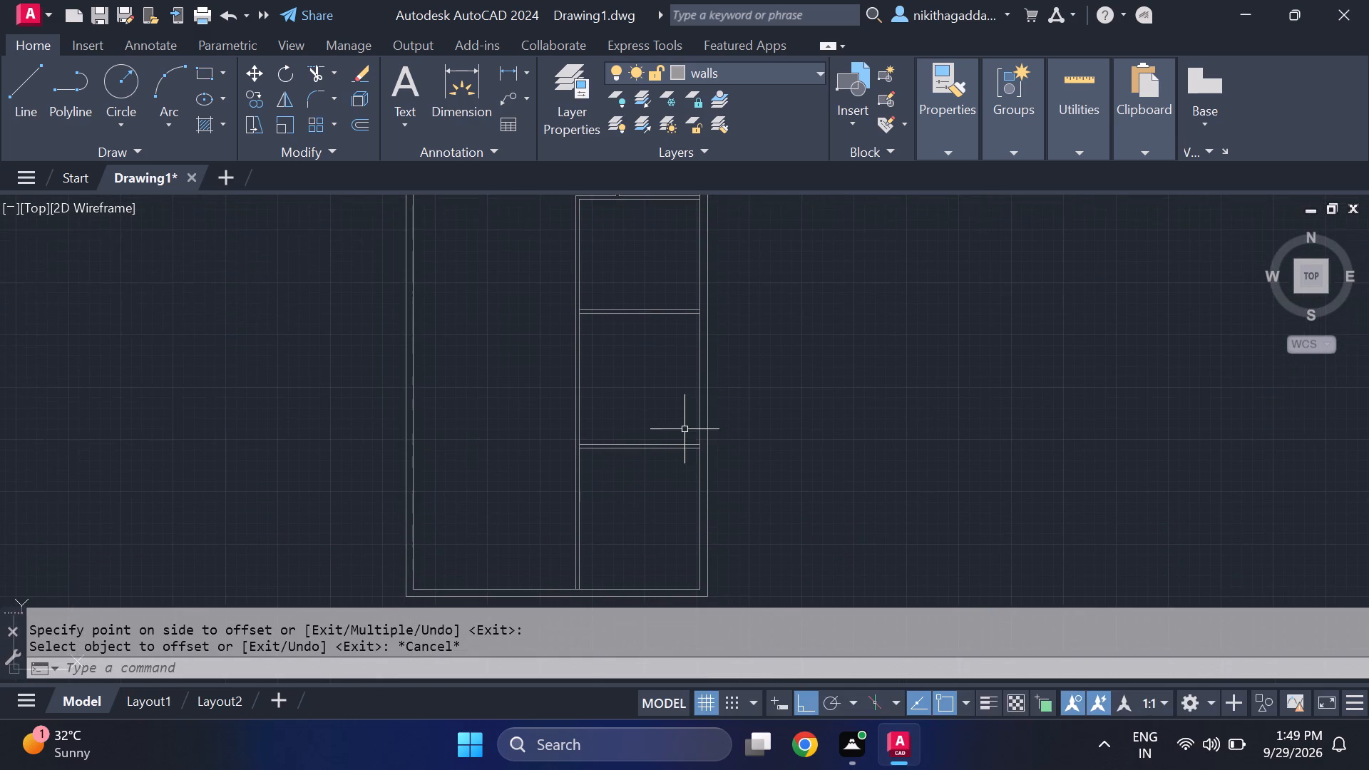
scroll(671, 424, up, 2)
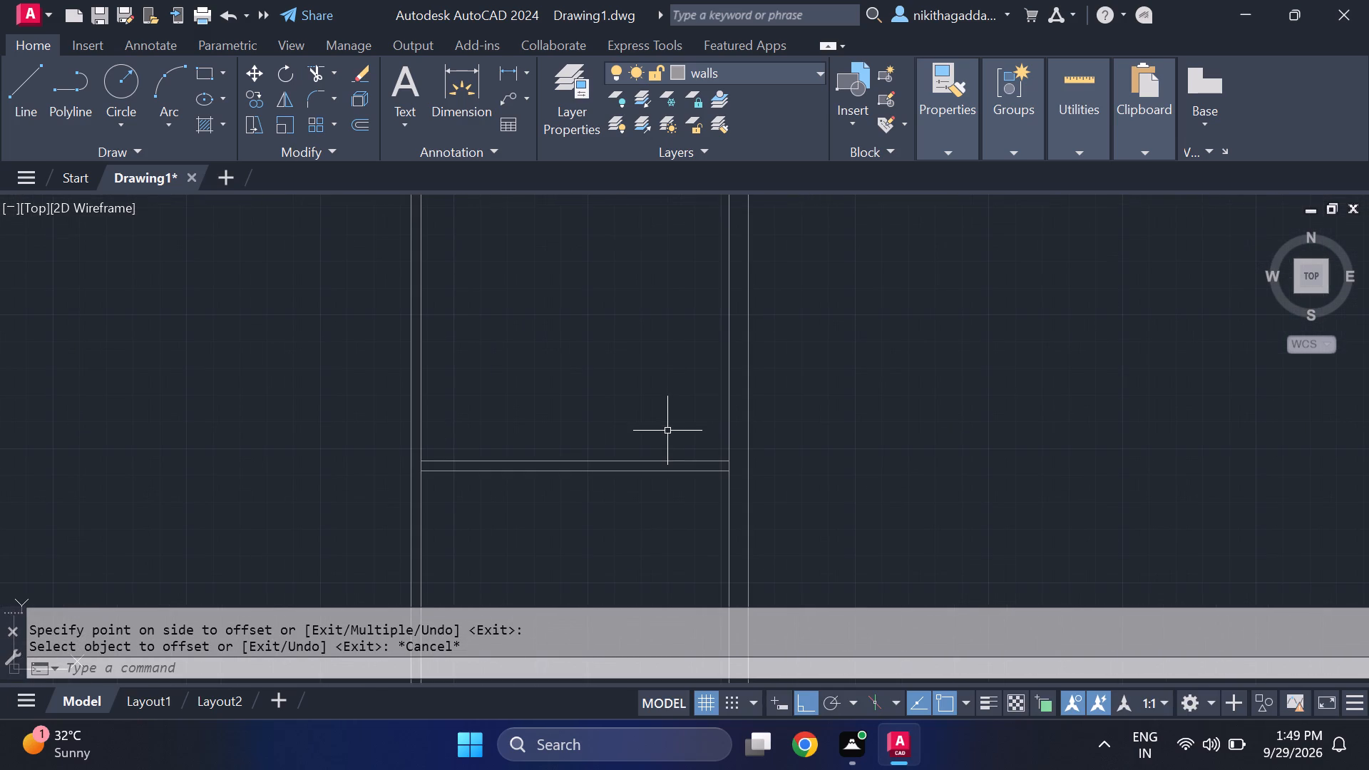
scroll(719, 403, up, 2)
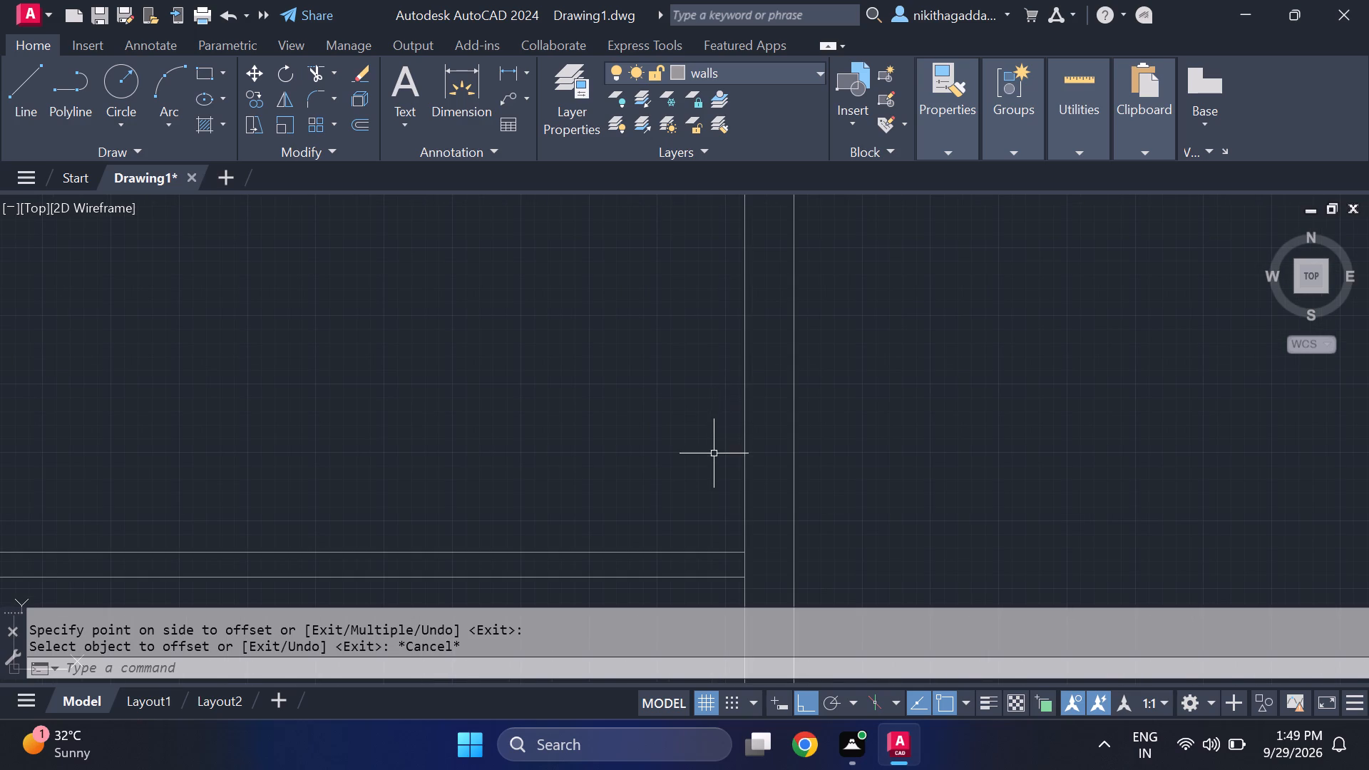
scroll(715, 459, down, 4)
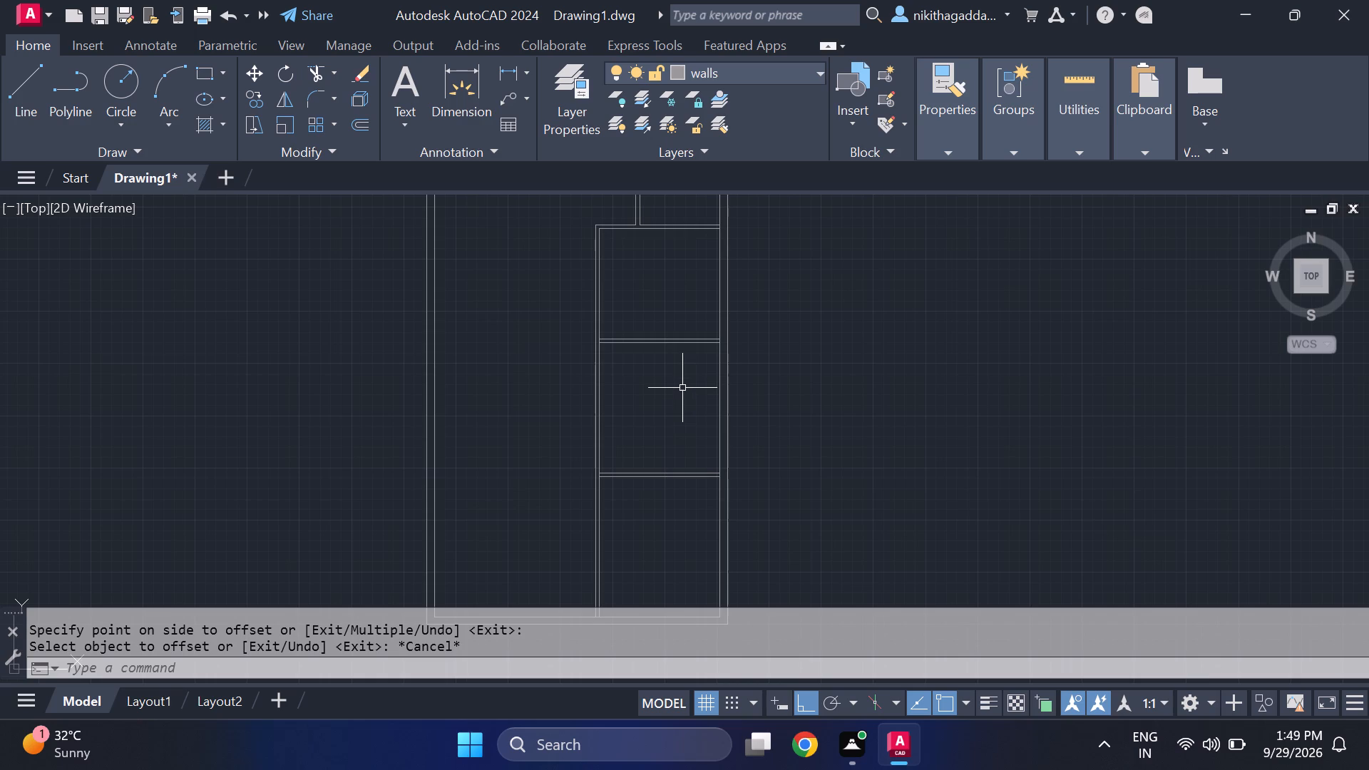
middle_drag(699, 433, 727, 563)
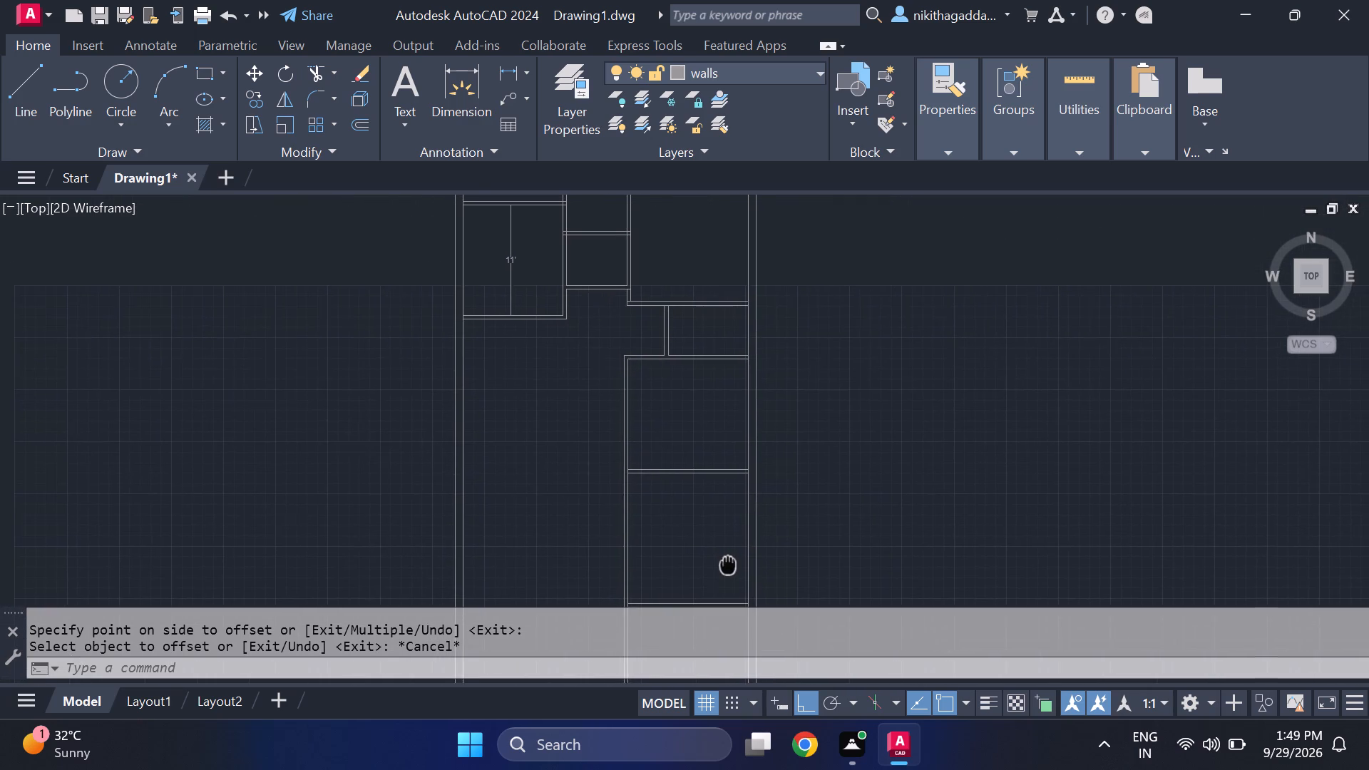
middle_drag(727, 563, 723, 376)
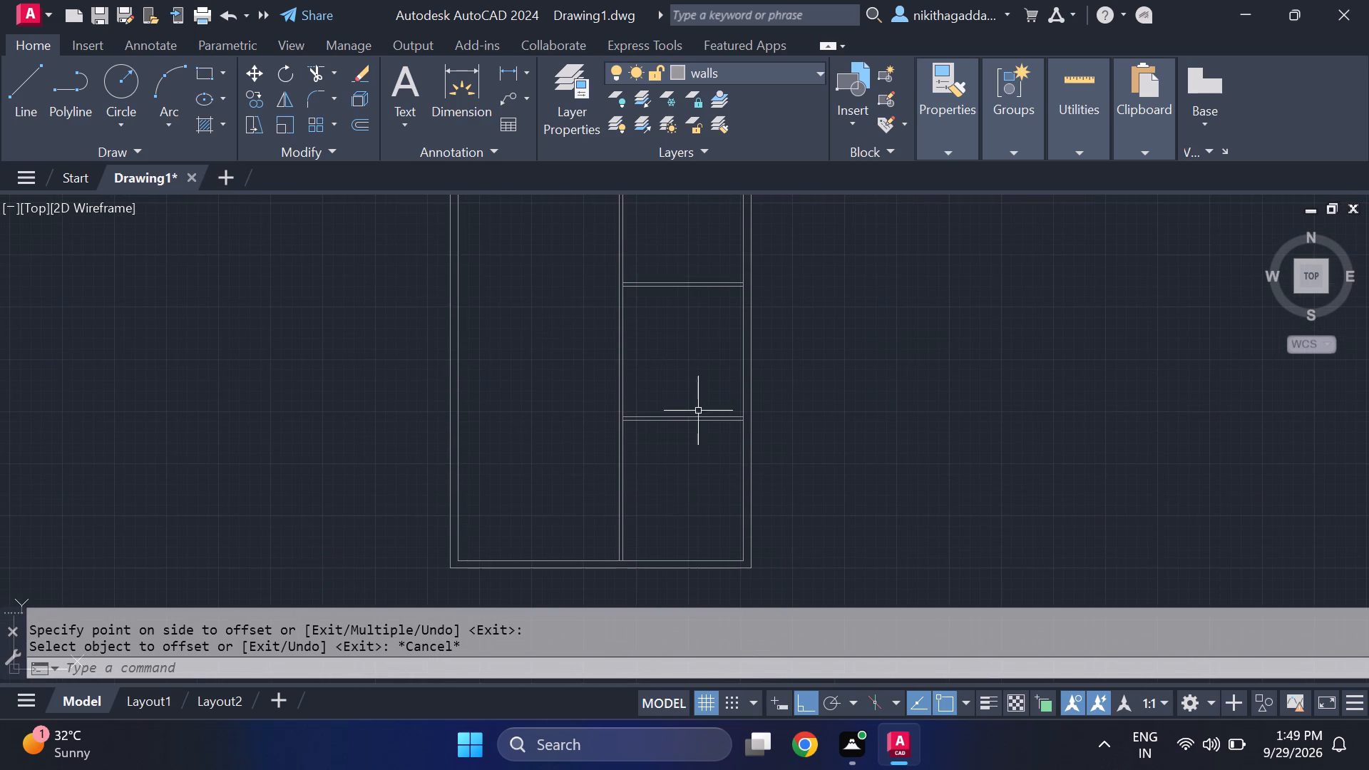
middle_drag(668, 471, 668, 471)
middle_drag(668, 471, 652, 435)
middle_click(652, 435)
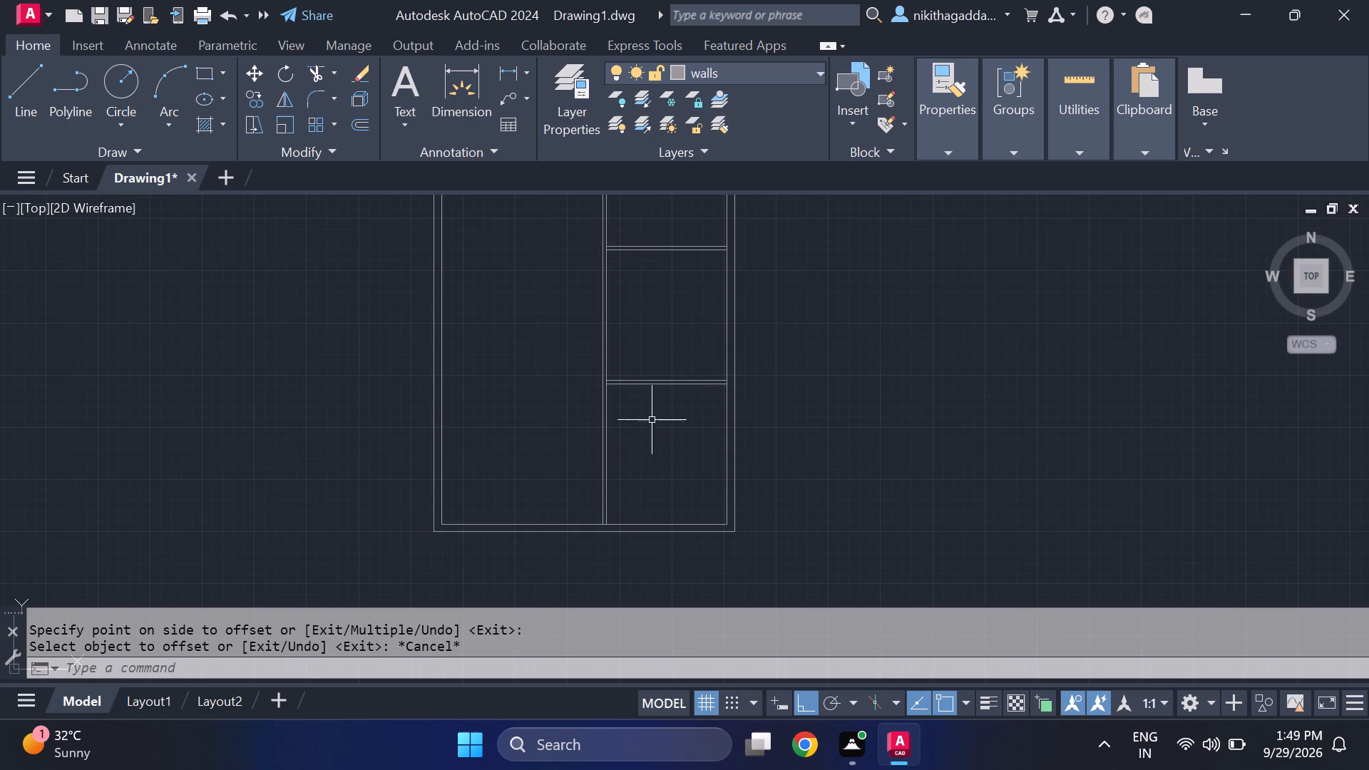
click(509, 66)
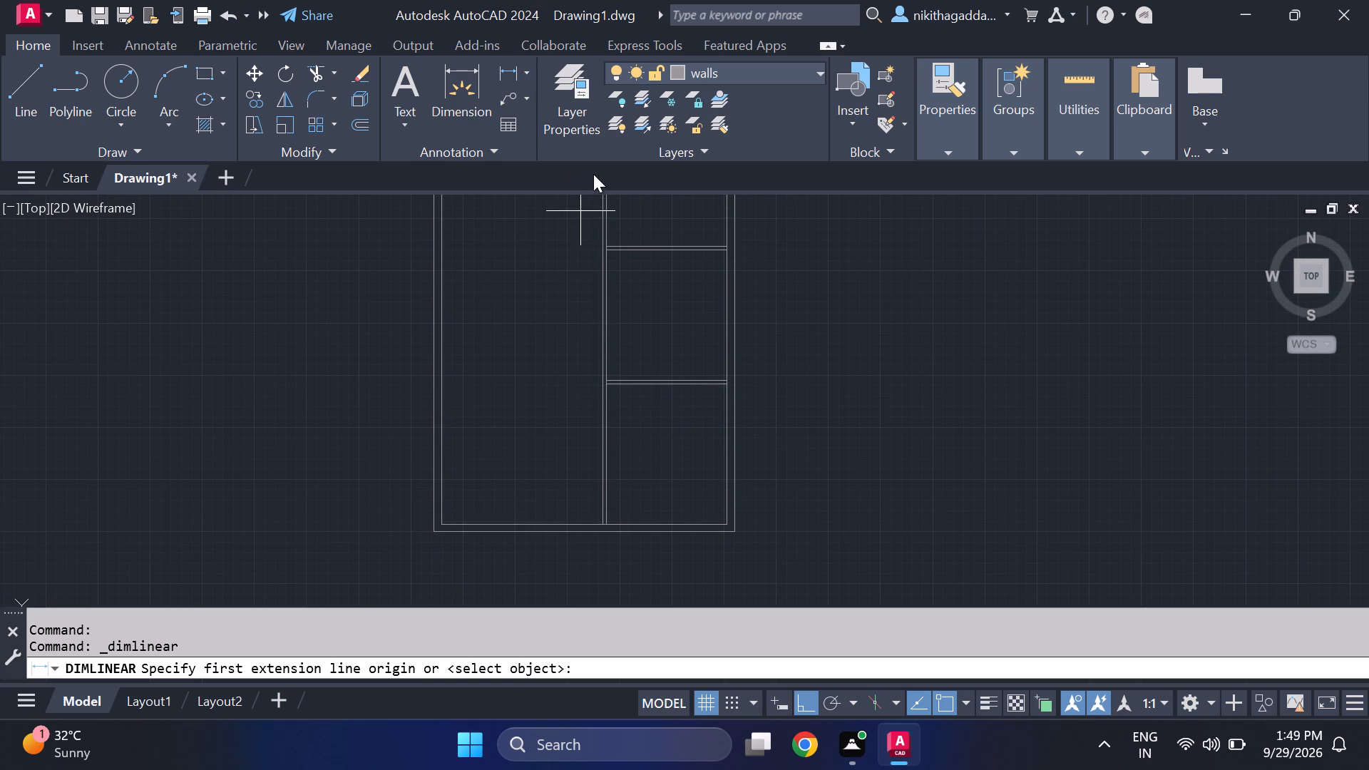
click(660, 253)
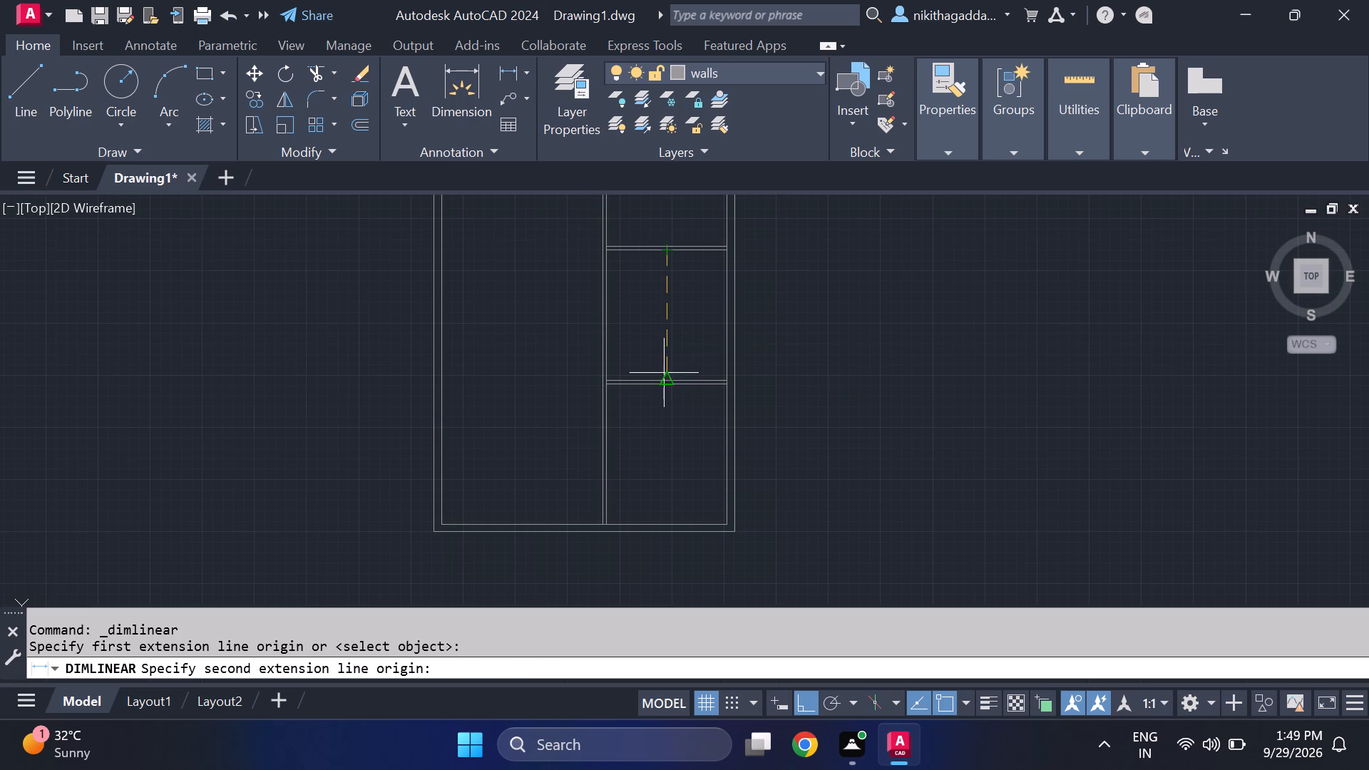
click(662, 377)
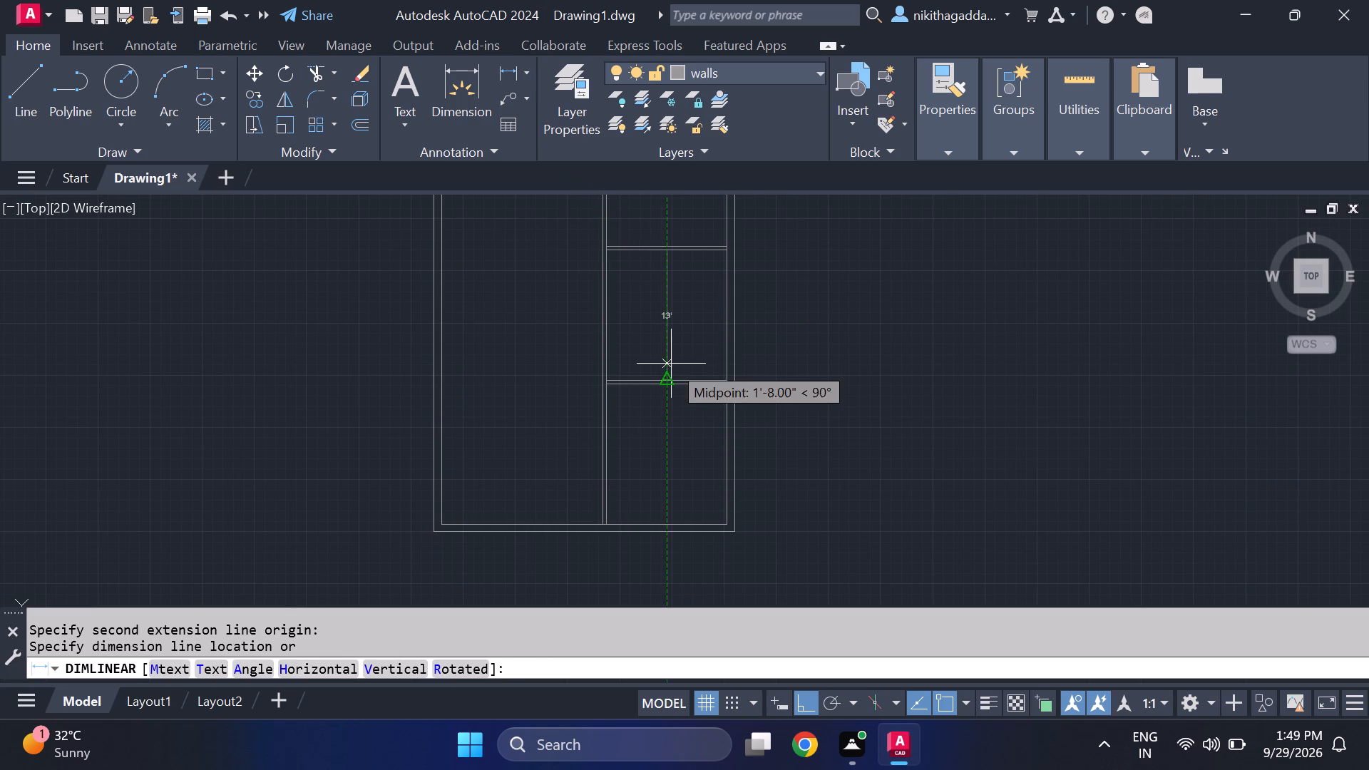
key(Escape)
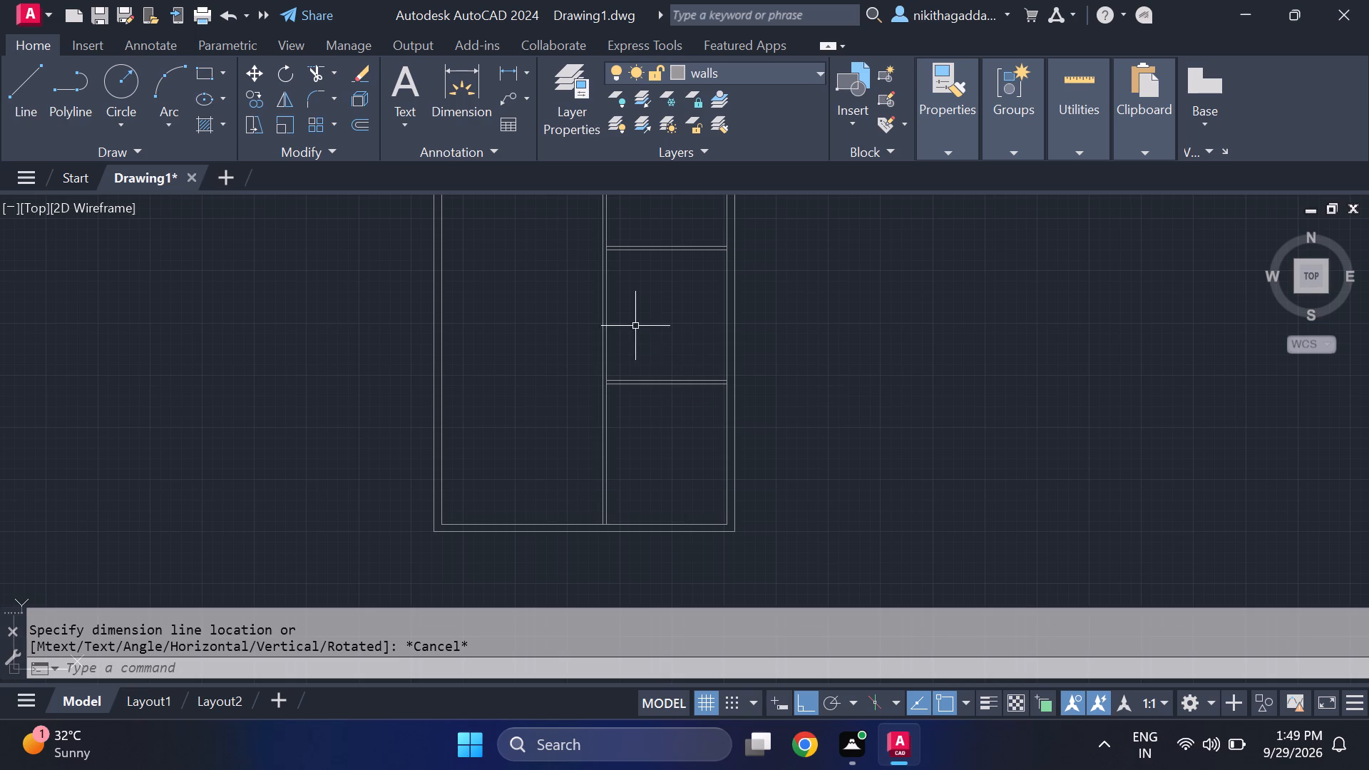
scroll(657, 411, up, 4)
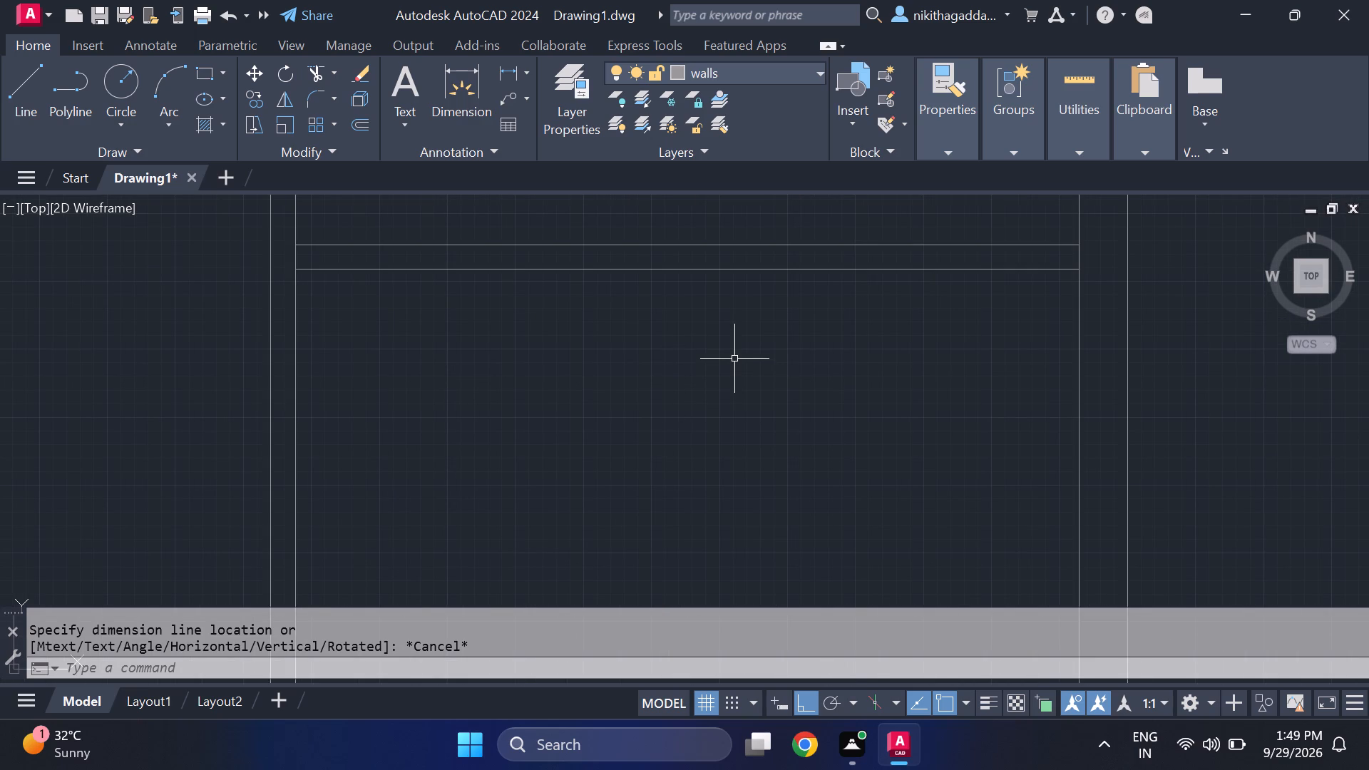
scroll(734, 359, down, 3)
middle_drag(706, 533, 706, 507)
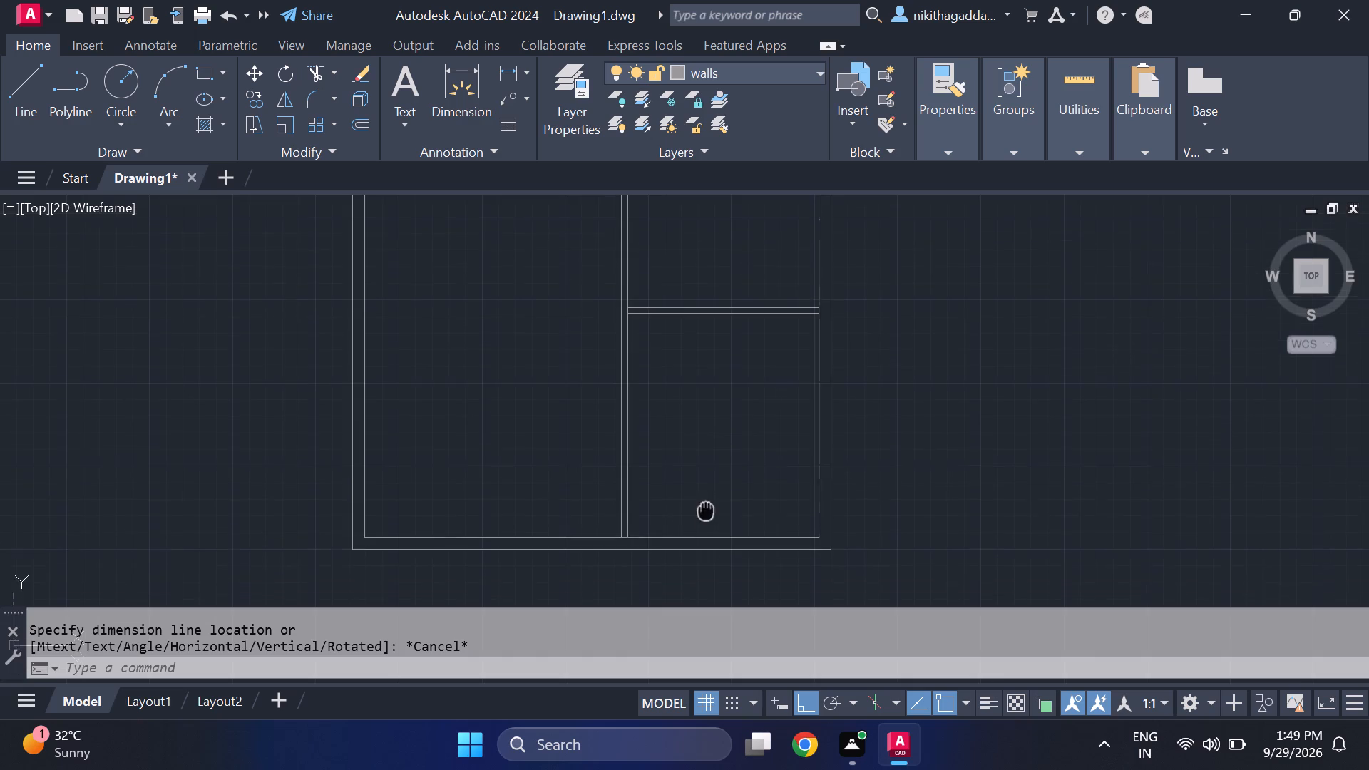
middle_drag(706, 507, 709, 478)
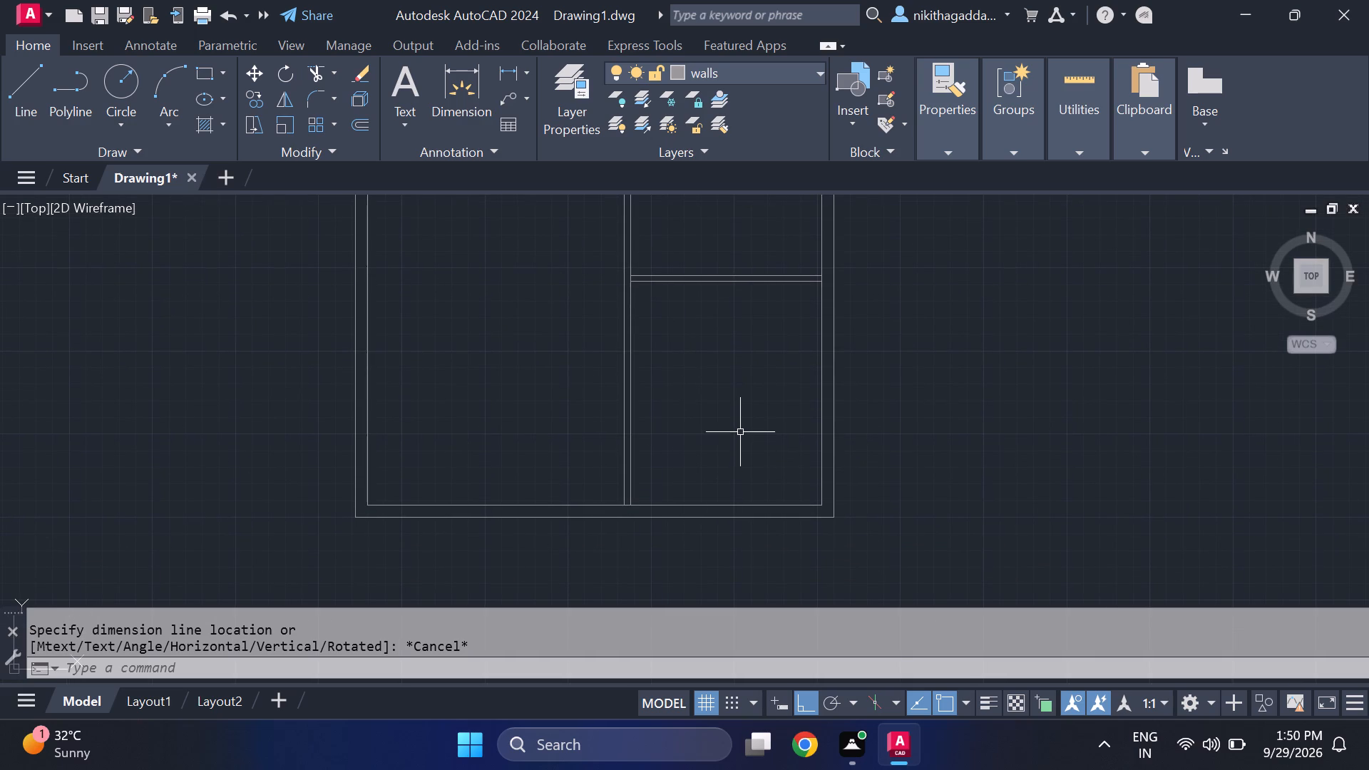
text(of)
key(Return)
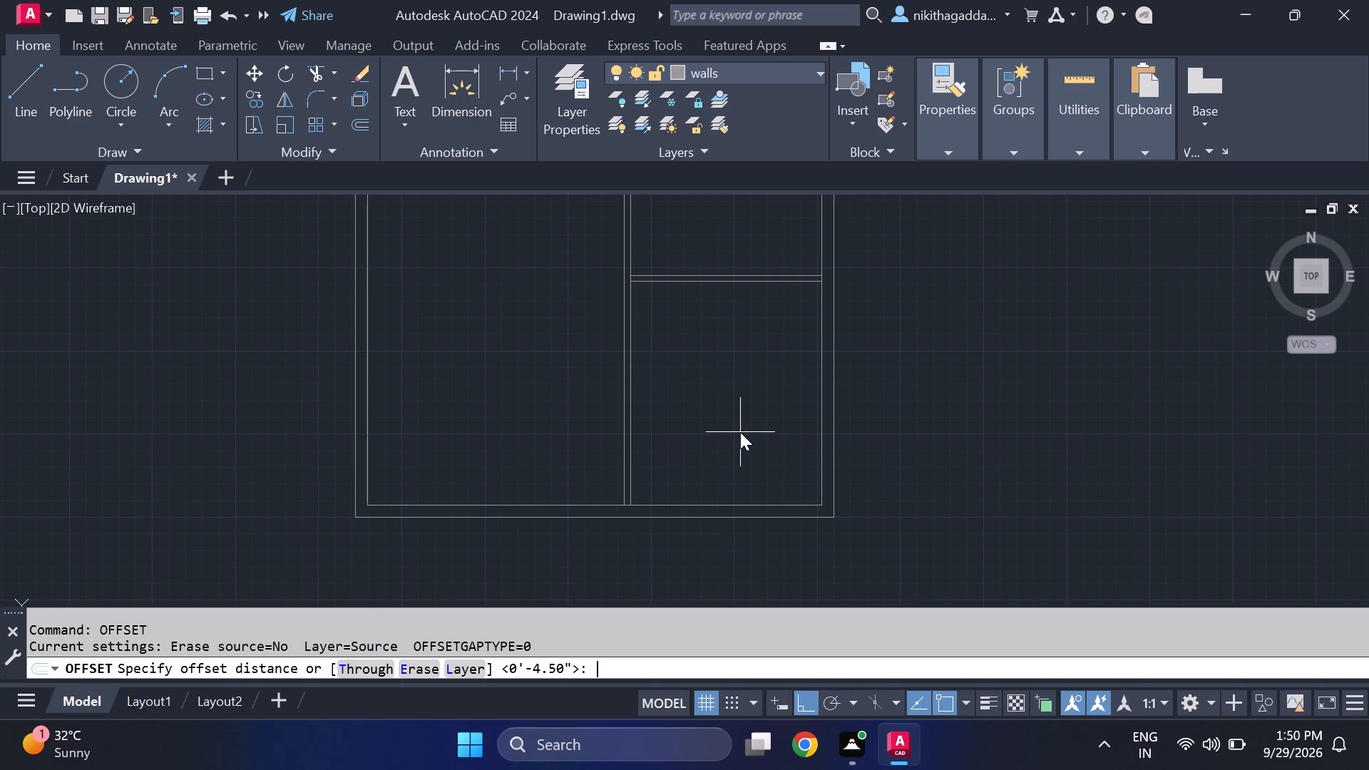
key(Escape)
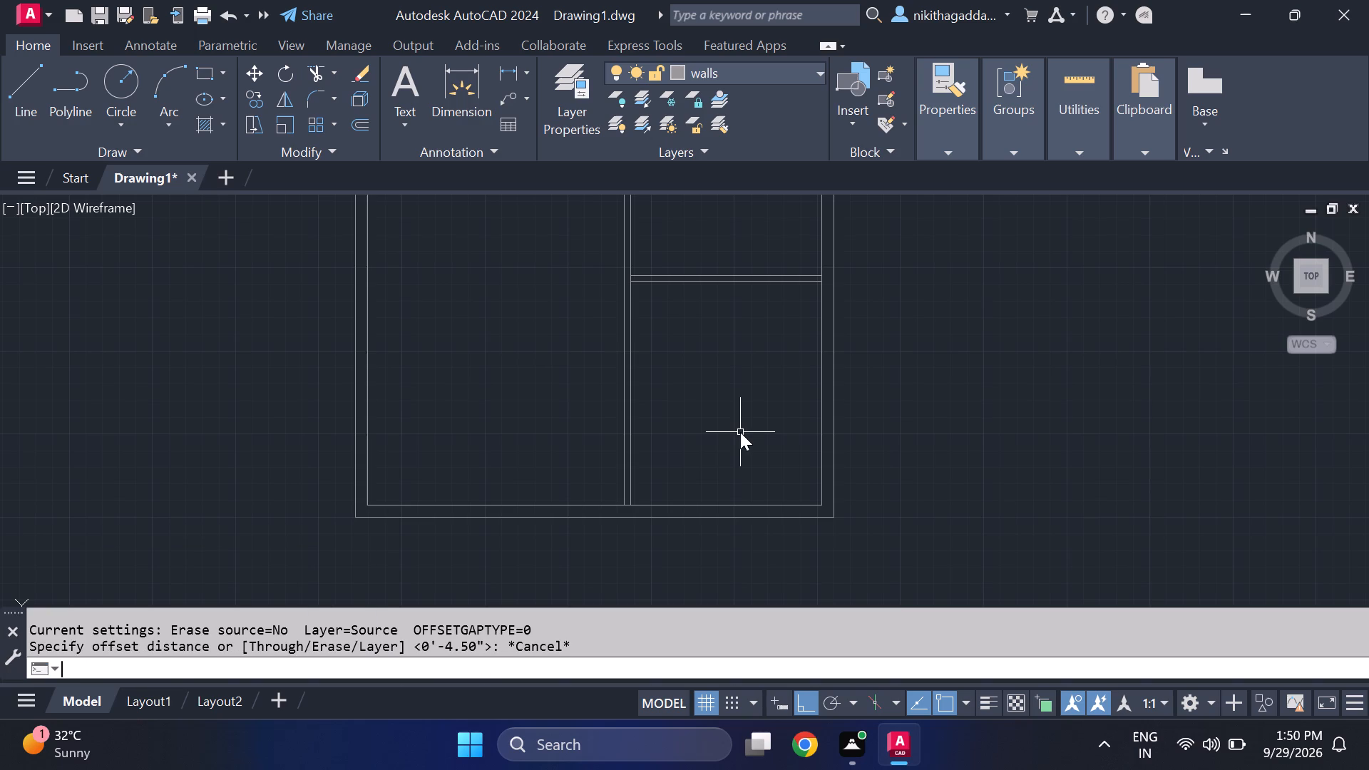
Erase the inner face line of the bottom outer wall.
click(661, 505)
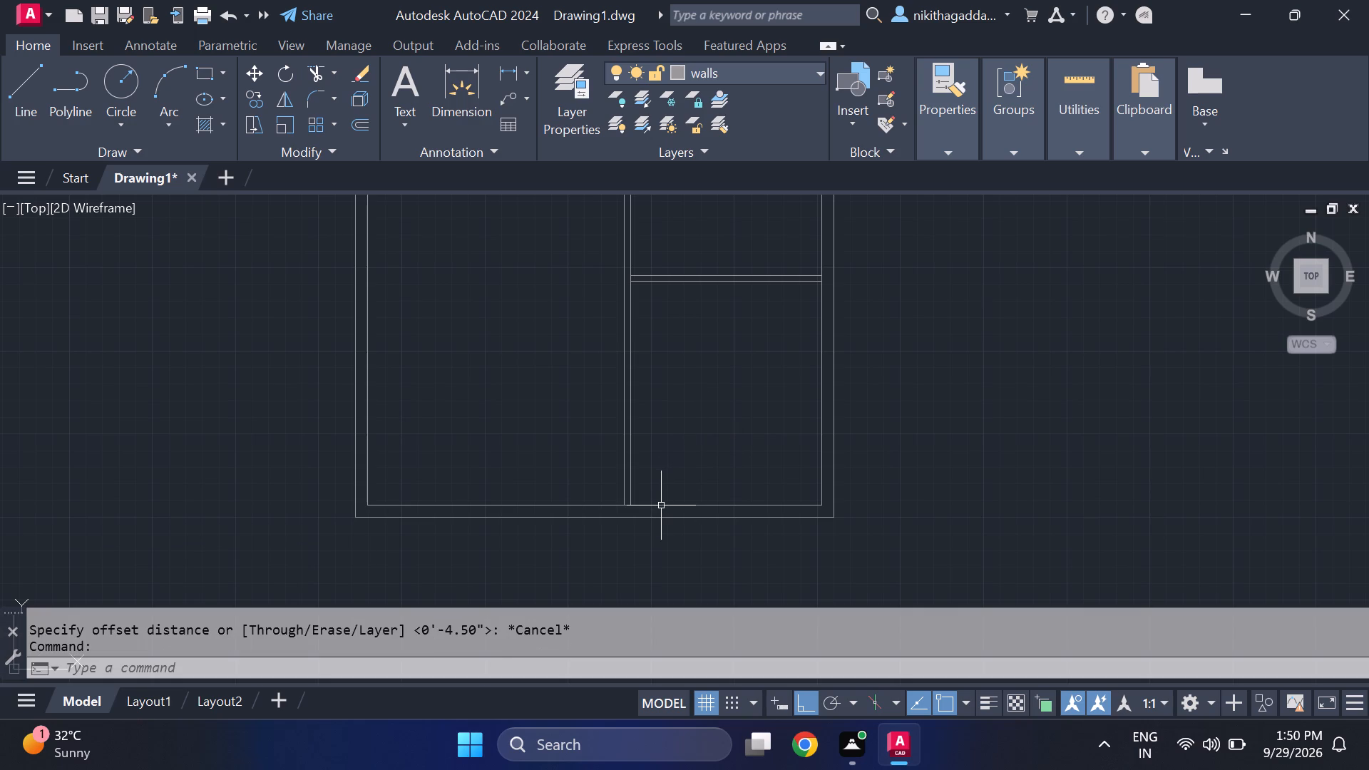
key(Delete)
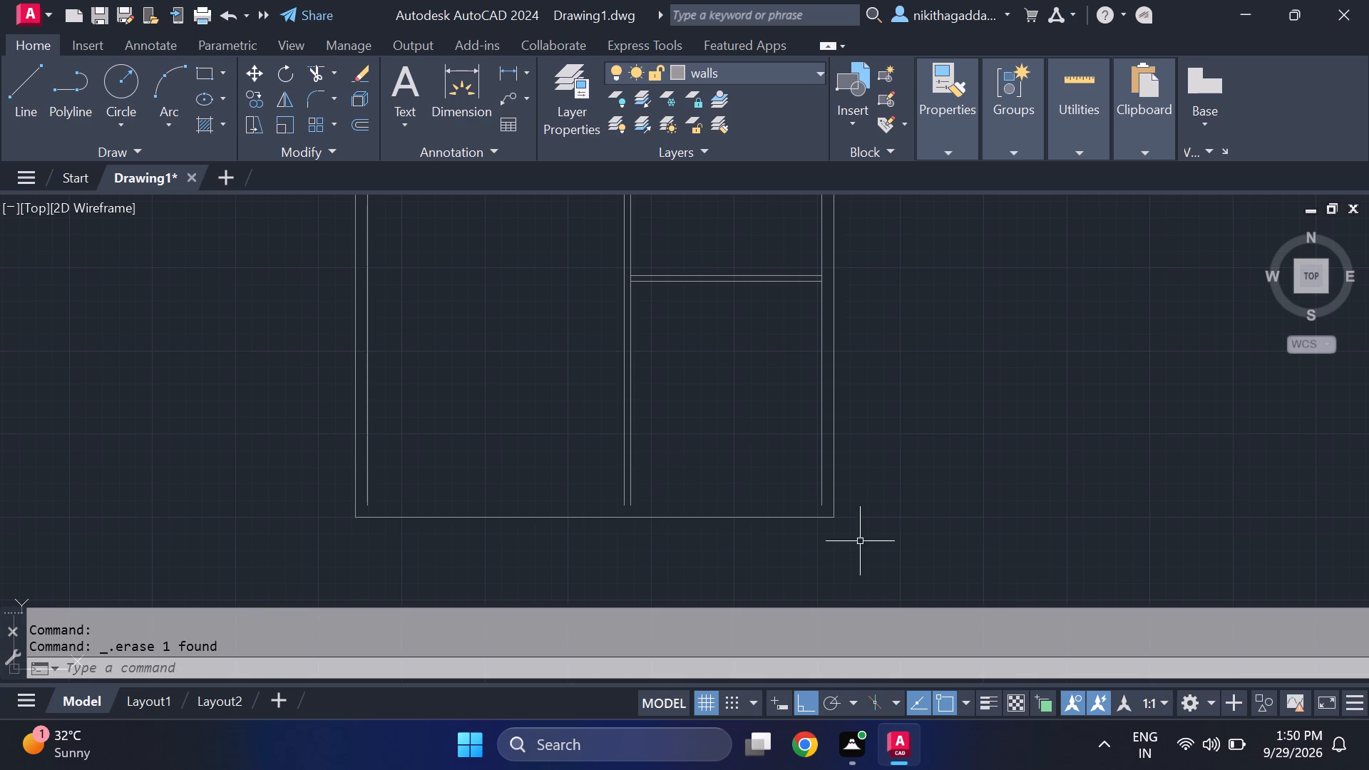
Offset the bottom outer wall line 8' upward.
text(of)
key(Return)
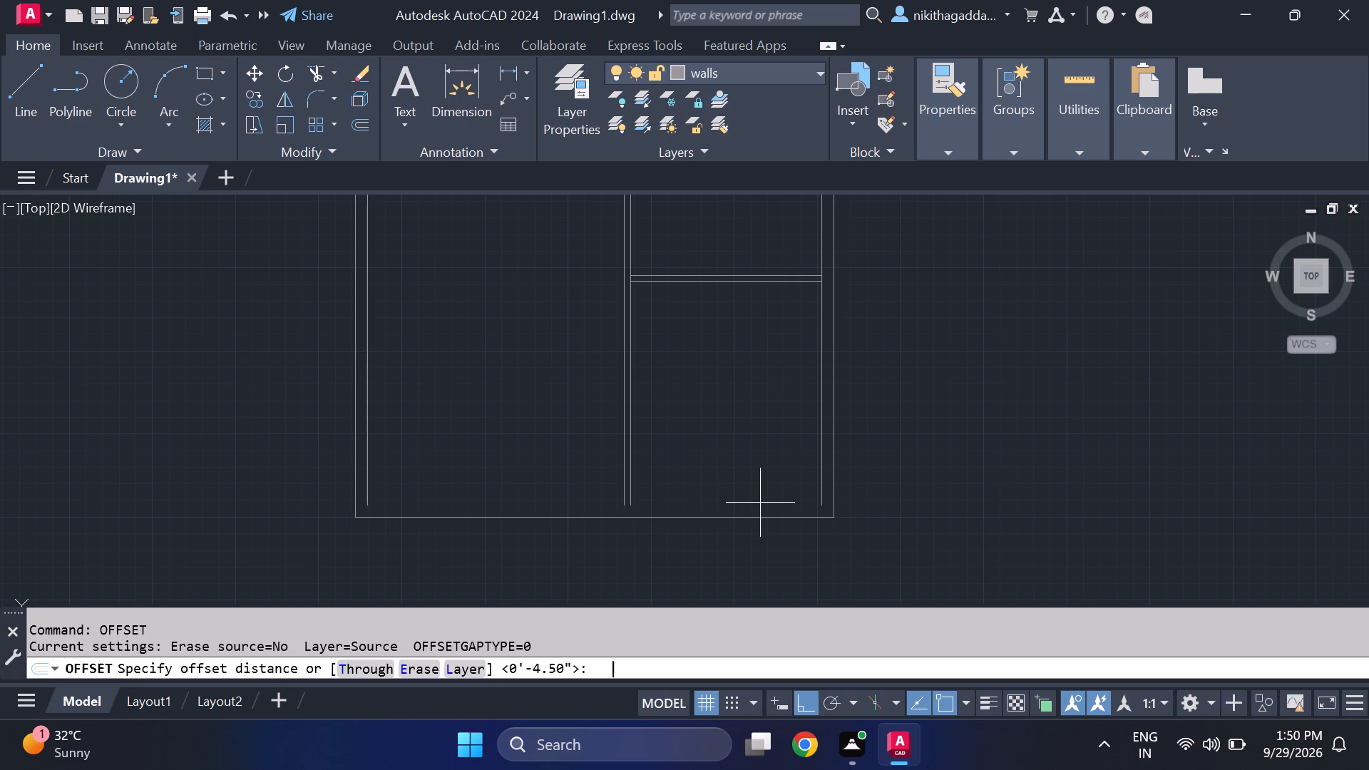
key(8)
key(apostrophe)
key(Return)
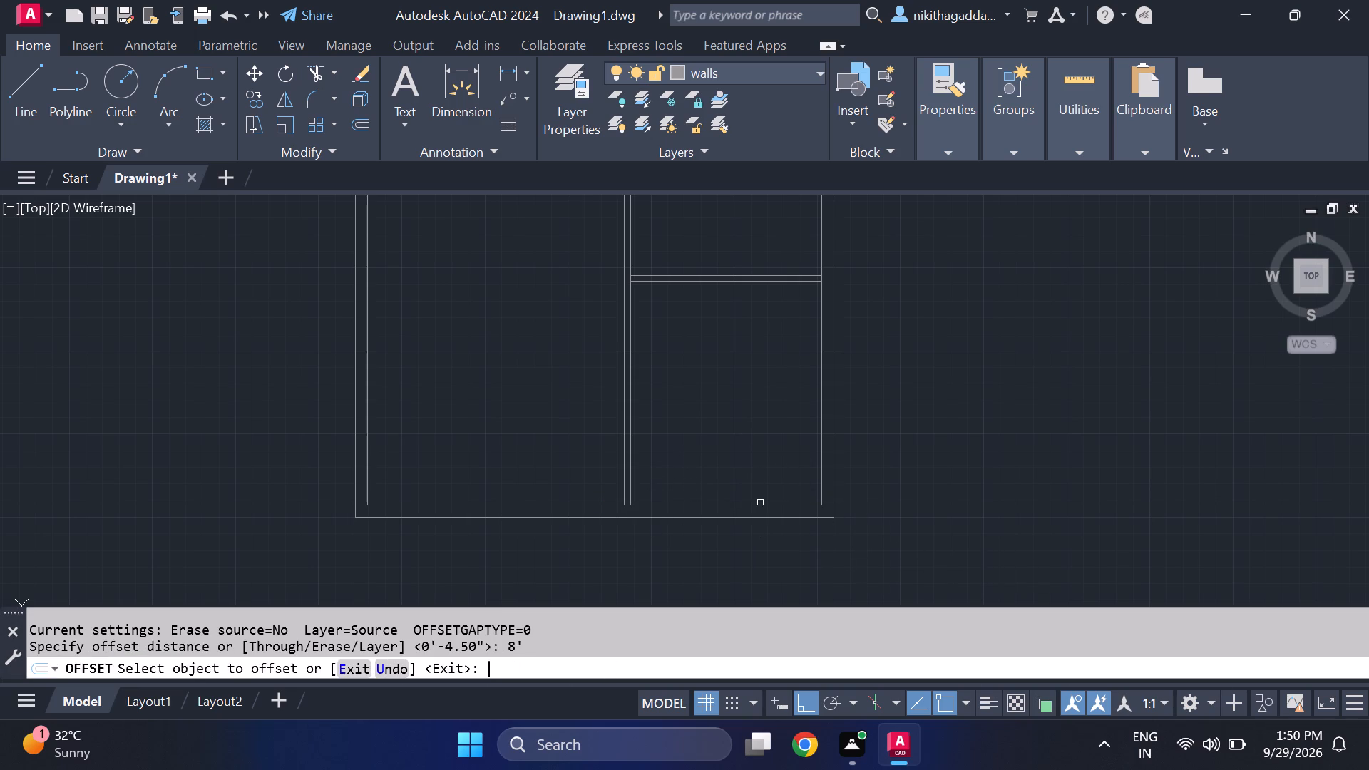
click(754, 518)
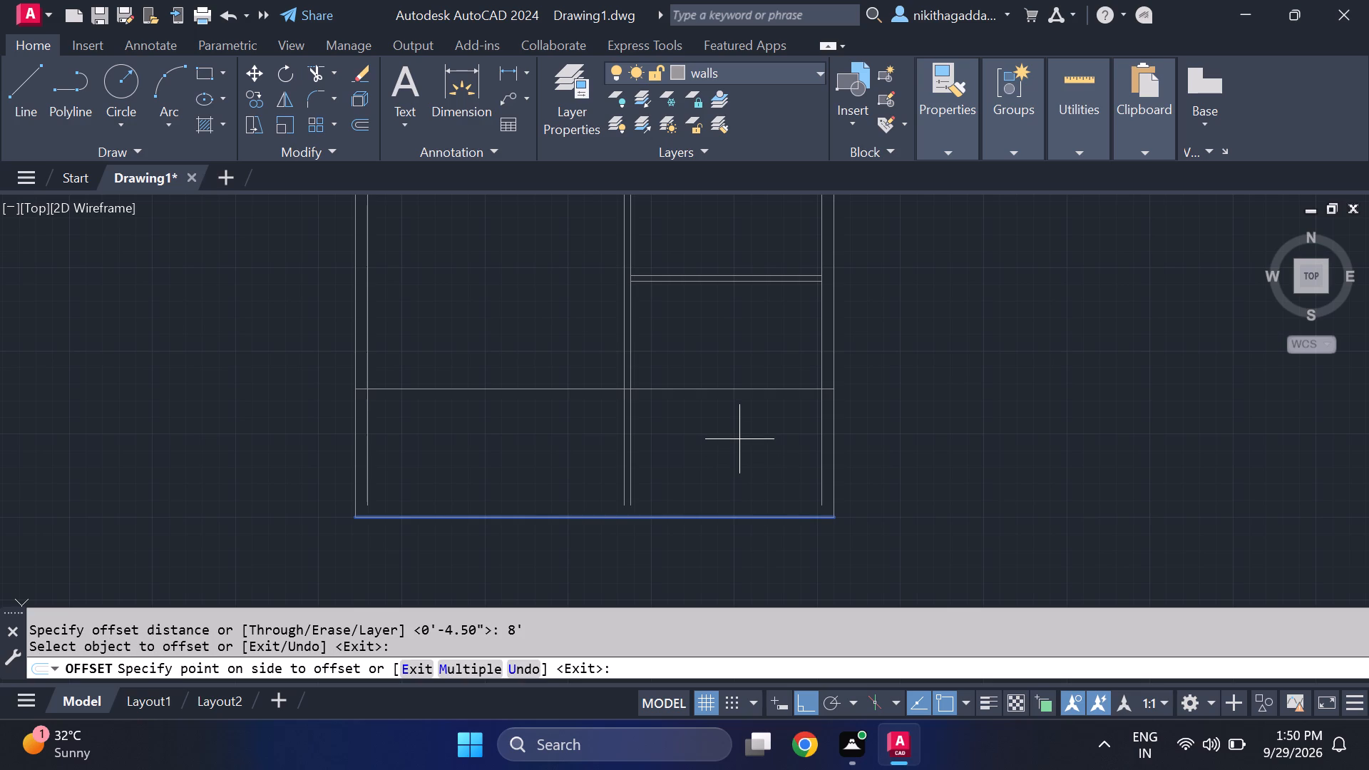
click(739, 439)
key(Escape)
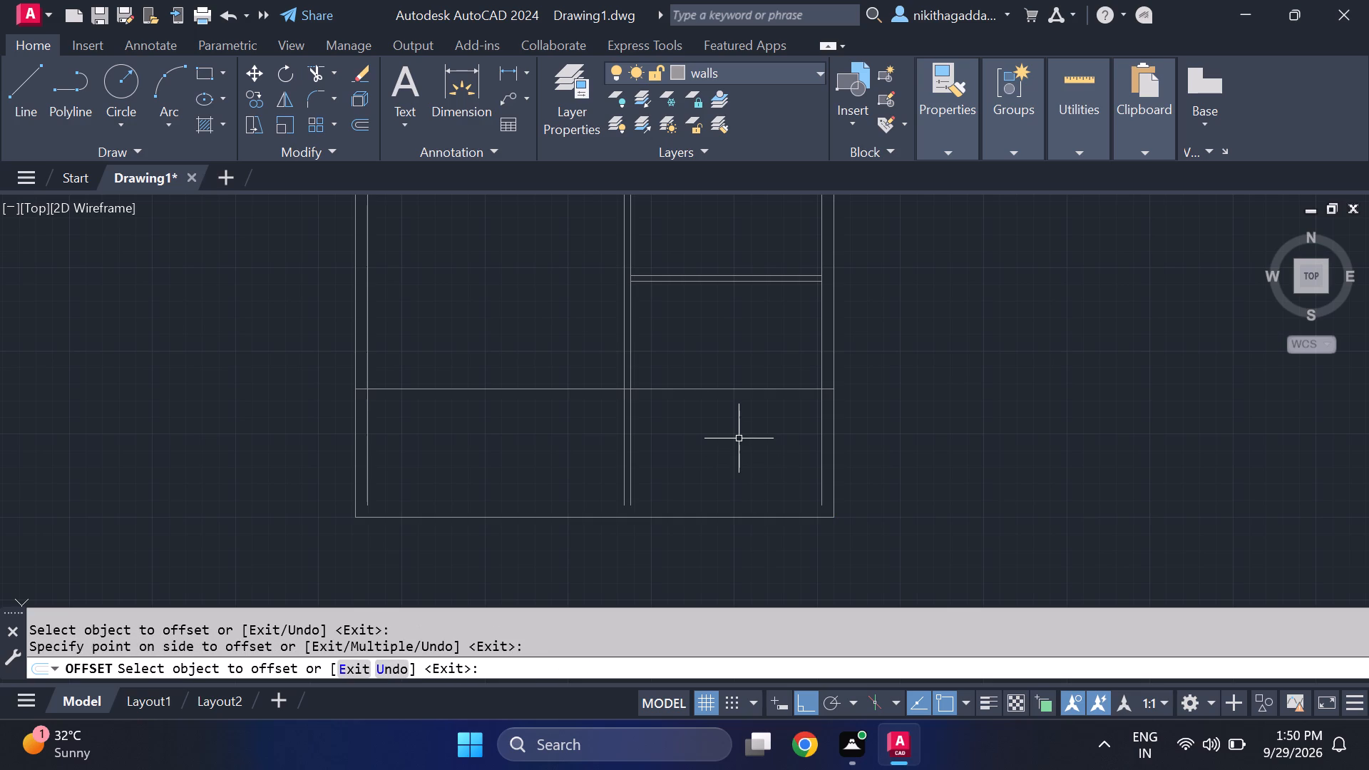
Offset the new full-width horizontal line 4.5" upward to form the partition's second face.
text(of)
key(Return)
text(4.5)
key(shift+quotedbl)
key(Return)
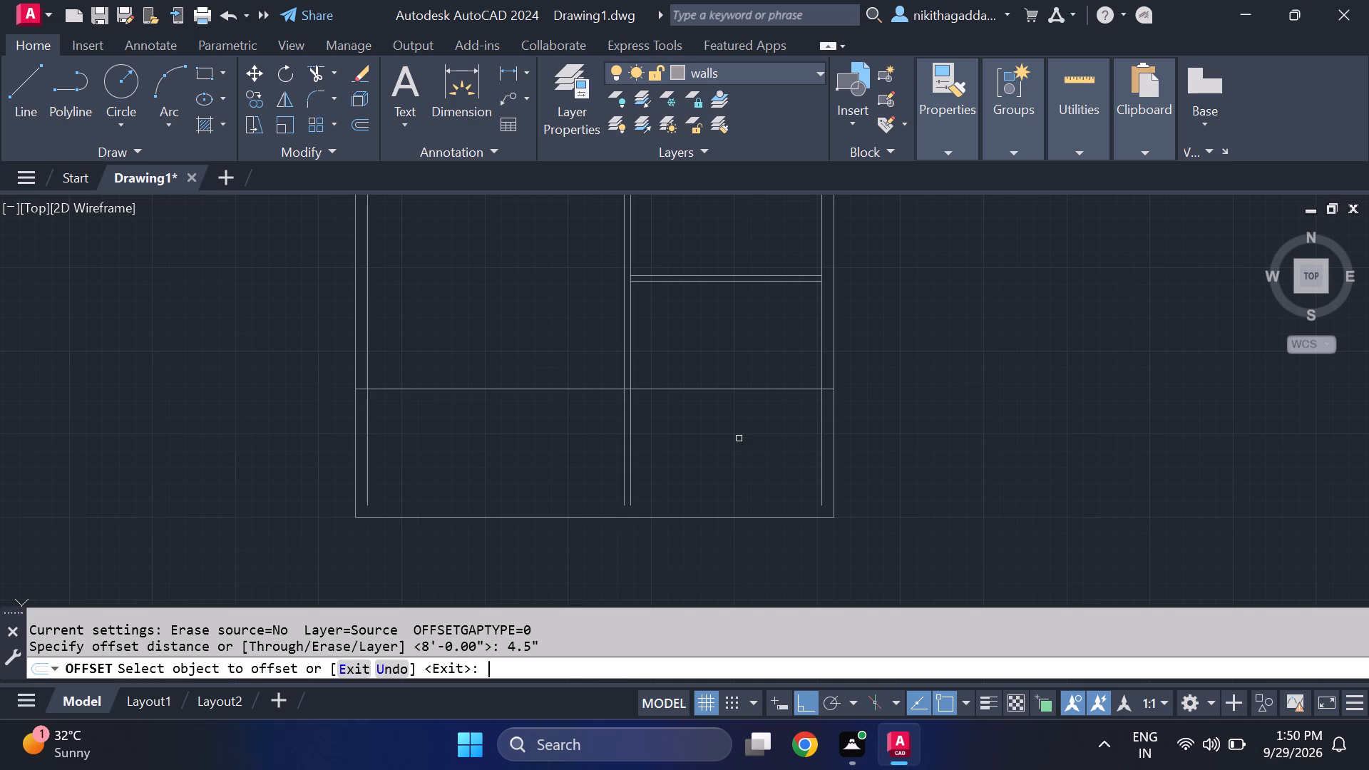
click(717, 389)
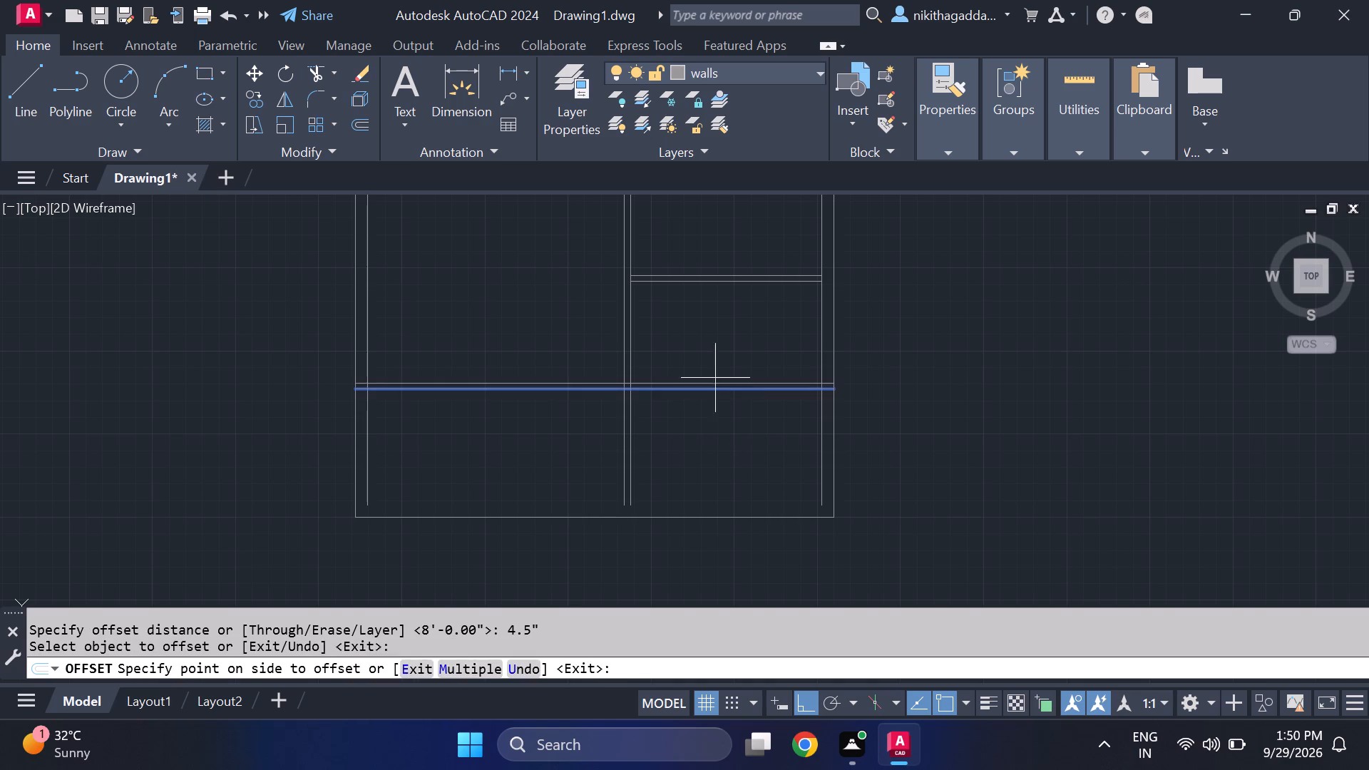
click(714, 370)
key(Escape)
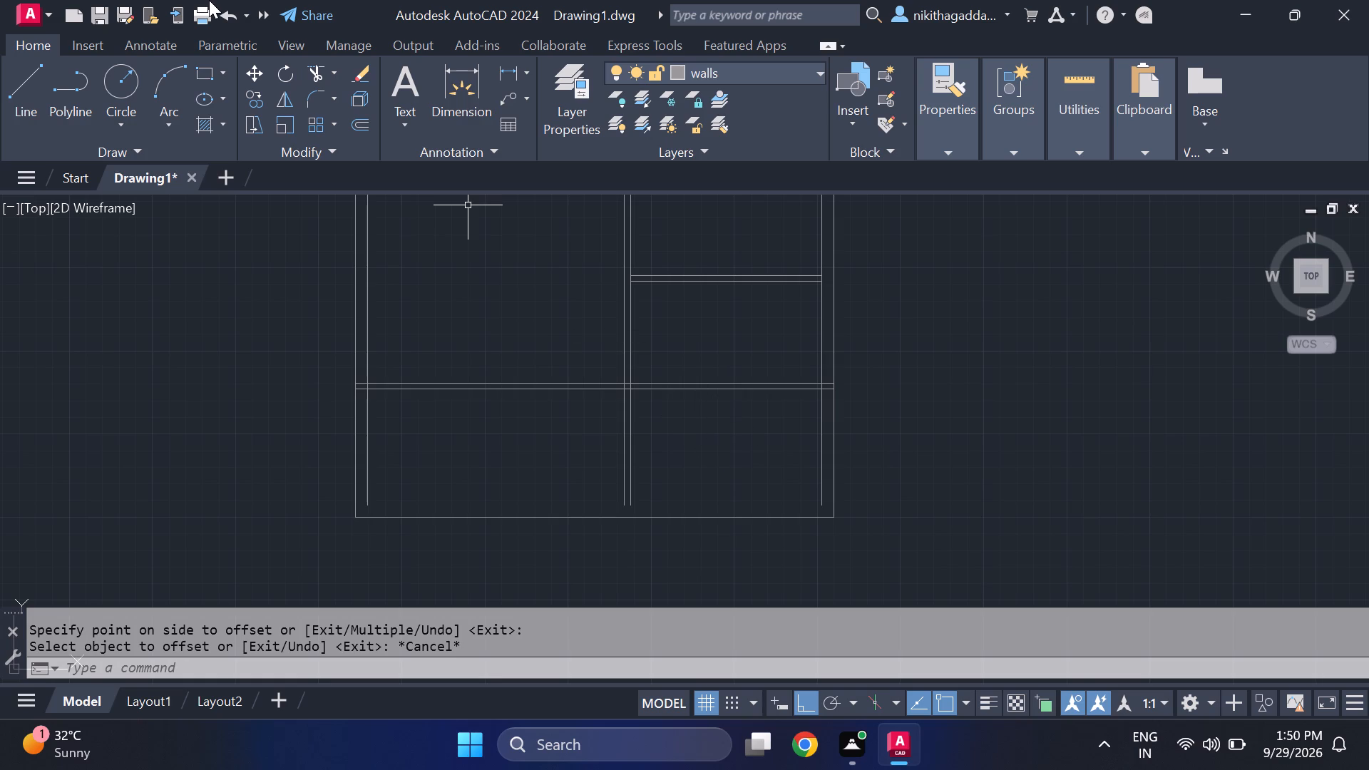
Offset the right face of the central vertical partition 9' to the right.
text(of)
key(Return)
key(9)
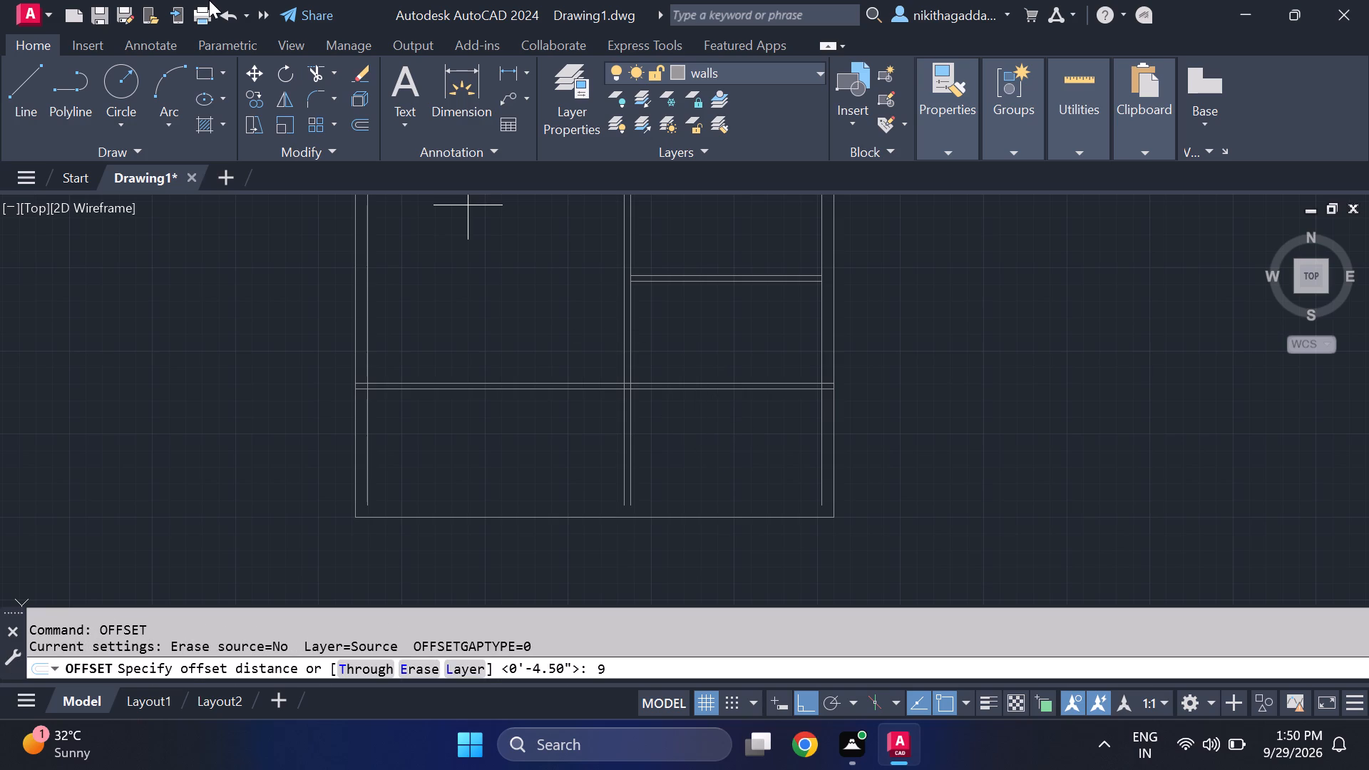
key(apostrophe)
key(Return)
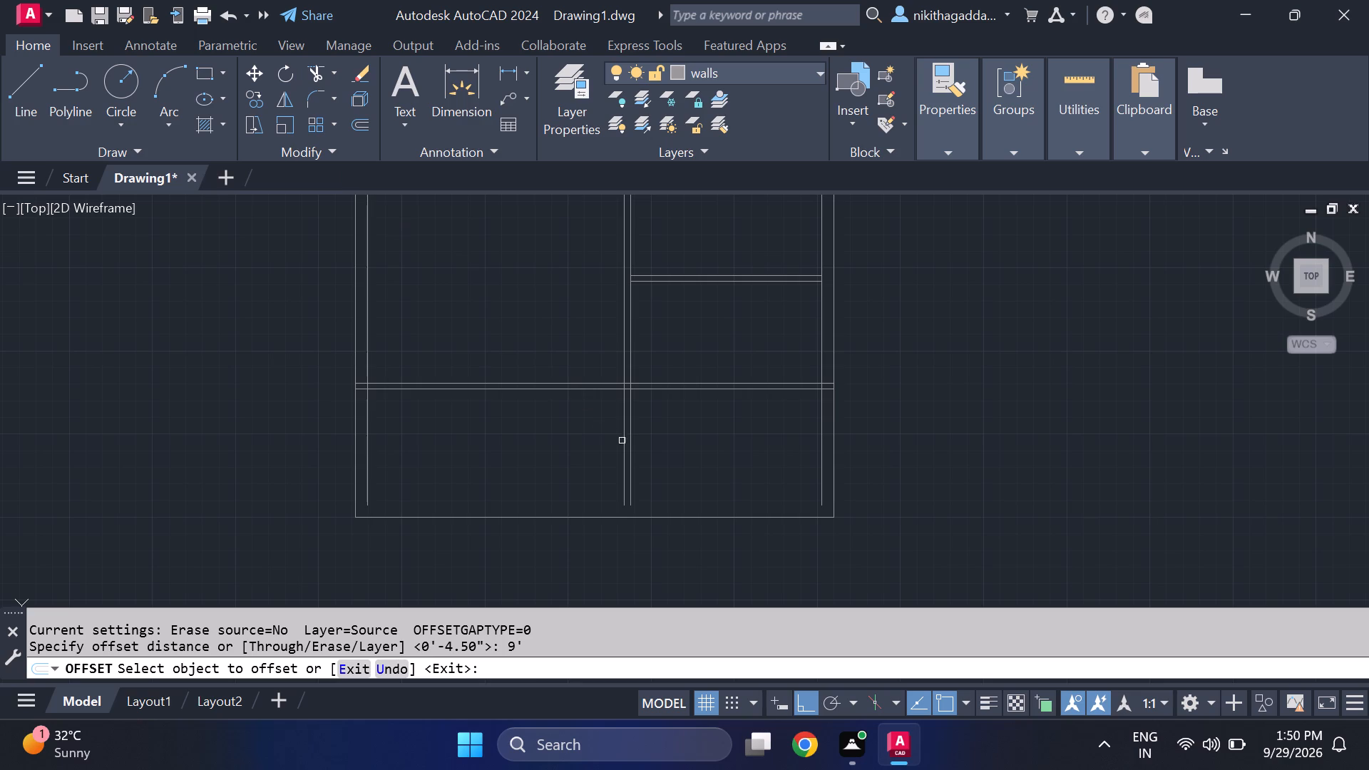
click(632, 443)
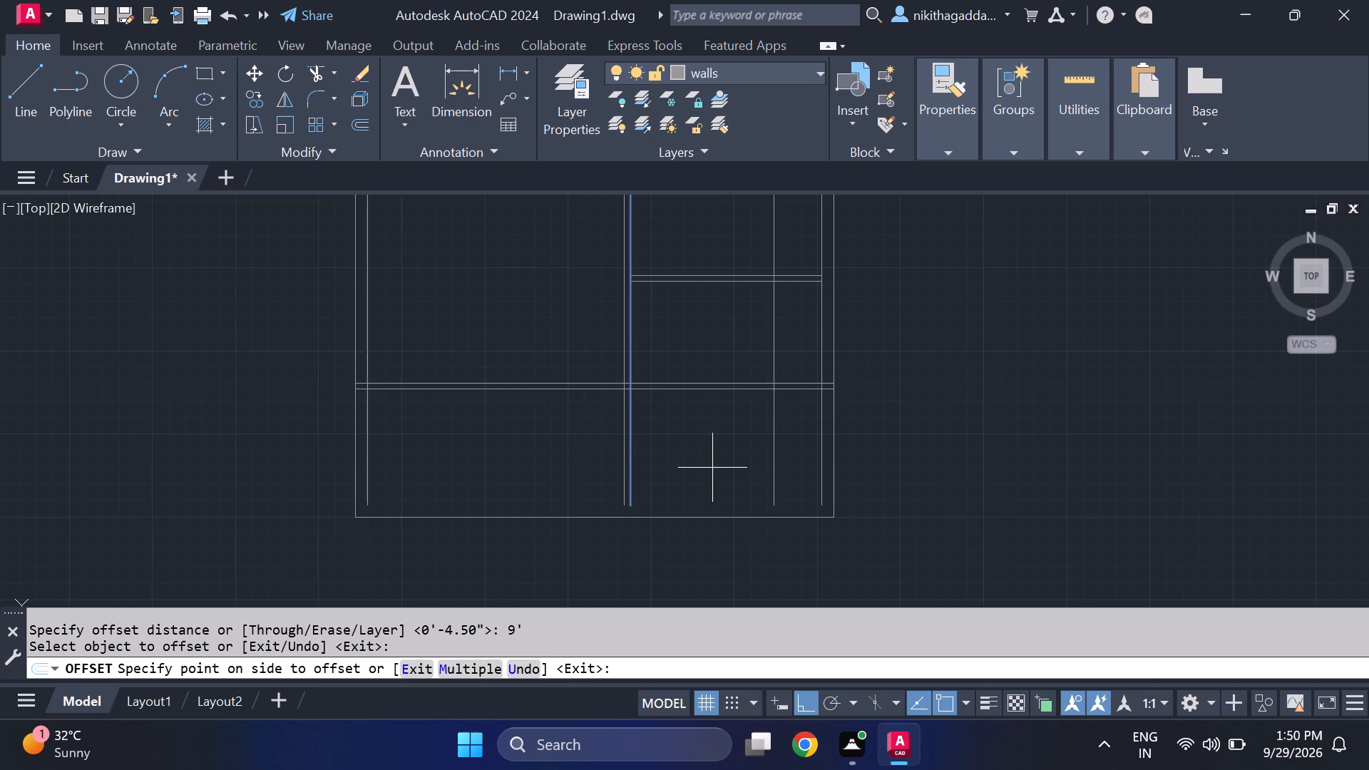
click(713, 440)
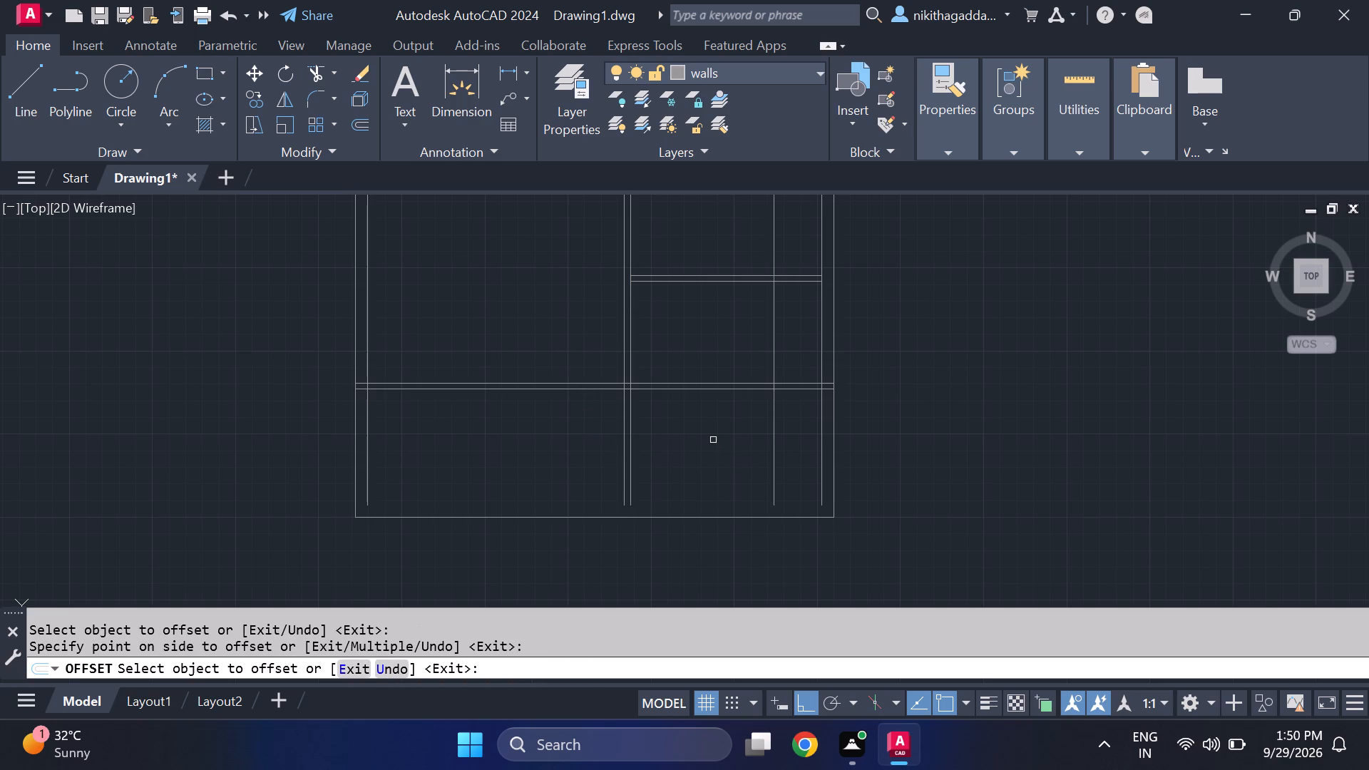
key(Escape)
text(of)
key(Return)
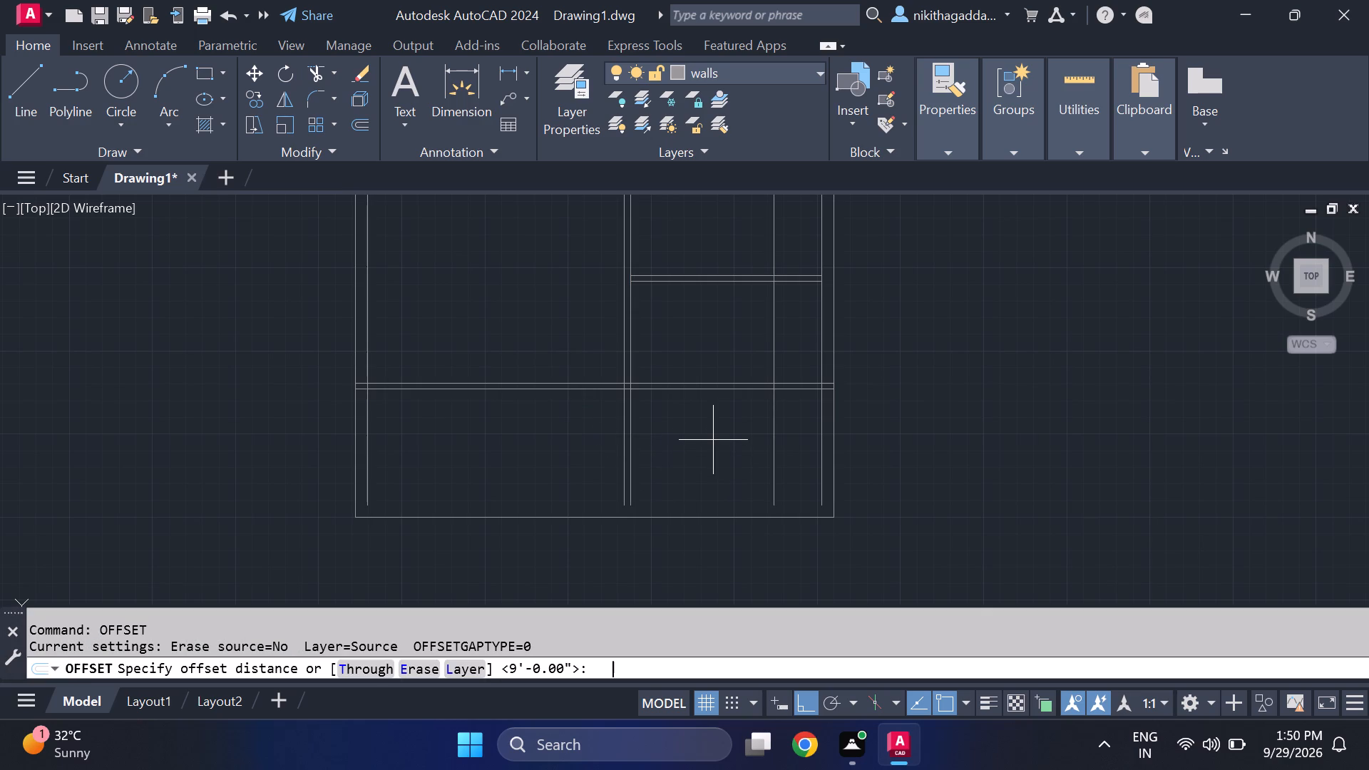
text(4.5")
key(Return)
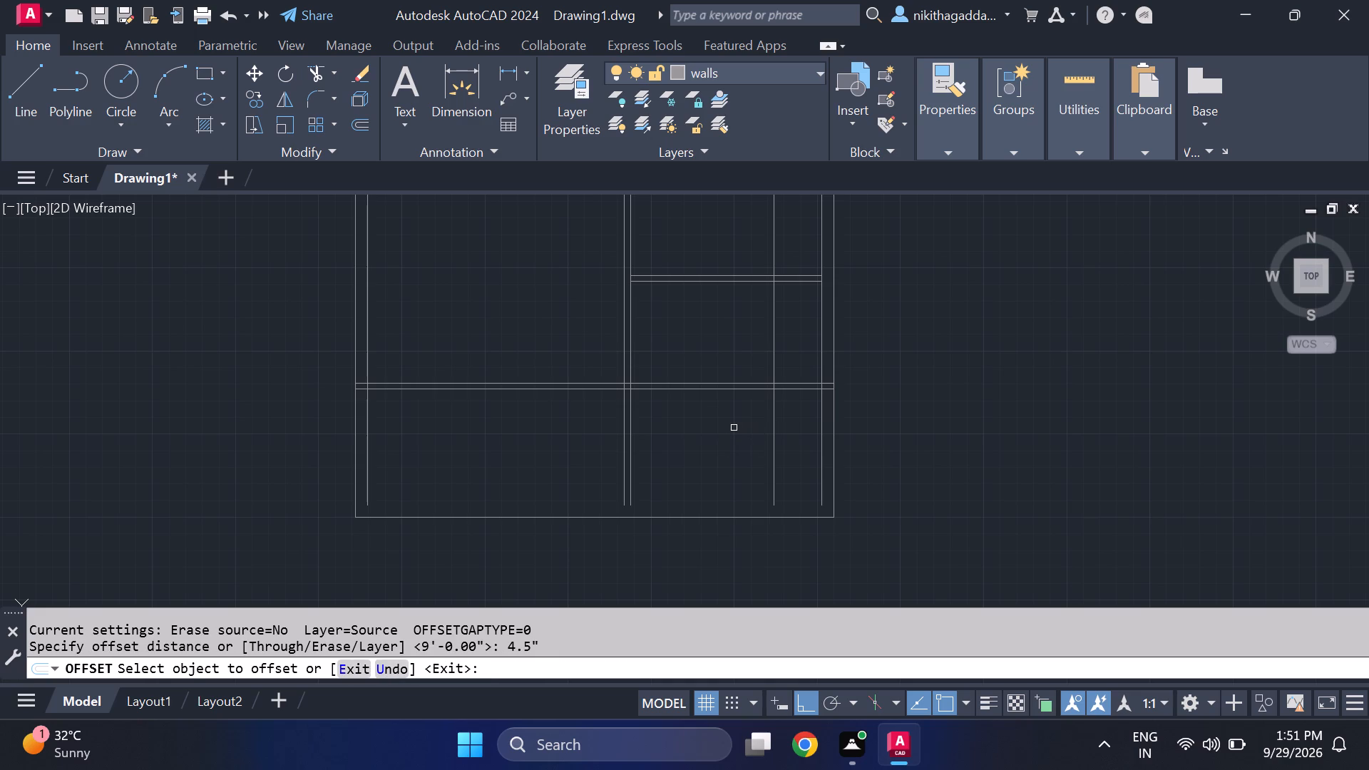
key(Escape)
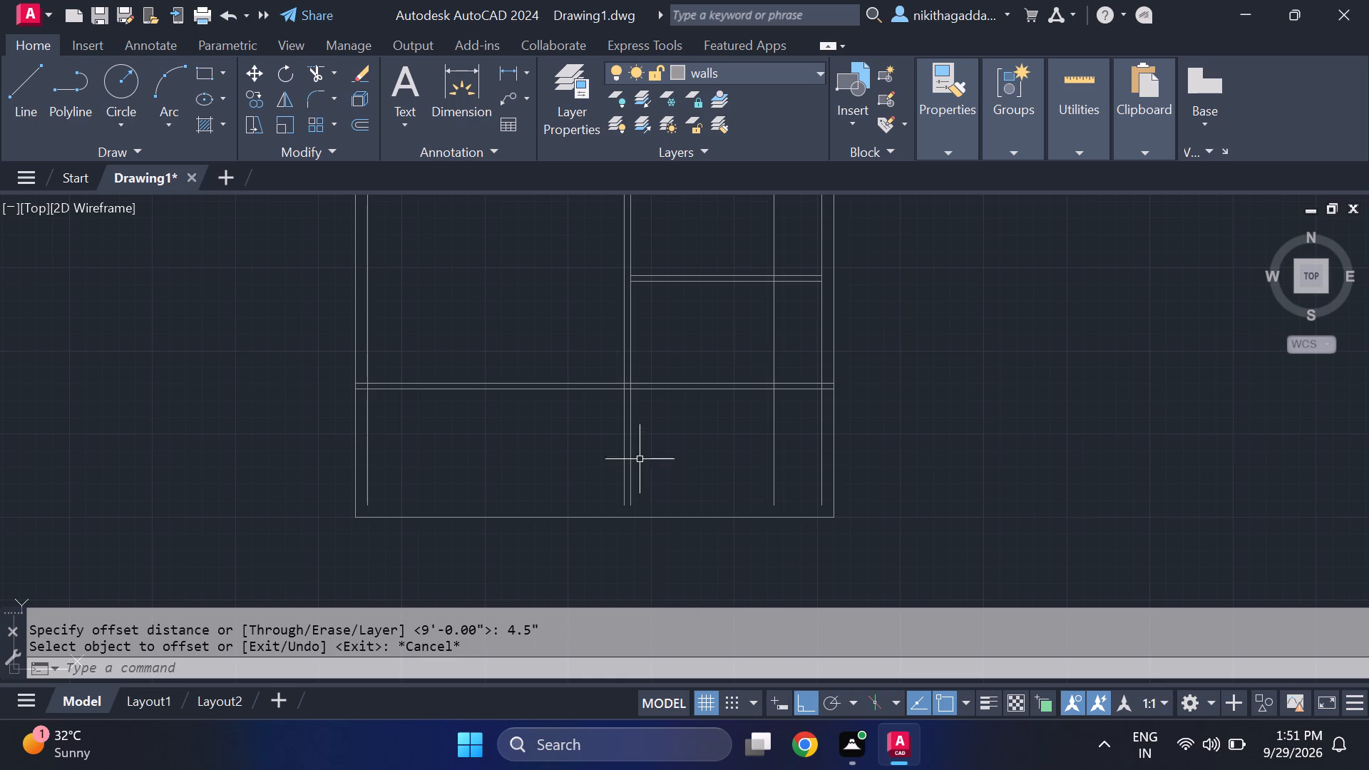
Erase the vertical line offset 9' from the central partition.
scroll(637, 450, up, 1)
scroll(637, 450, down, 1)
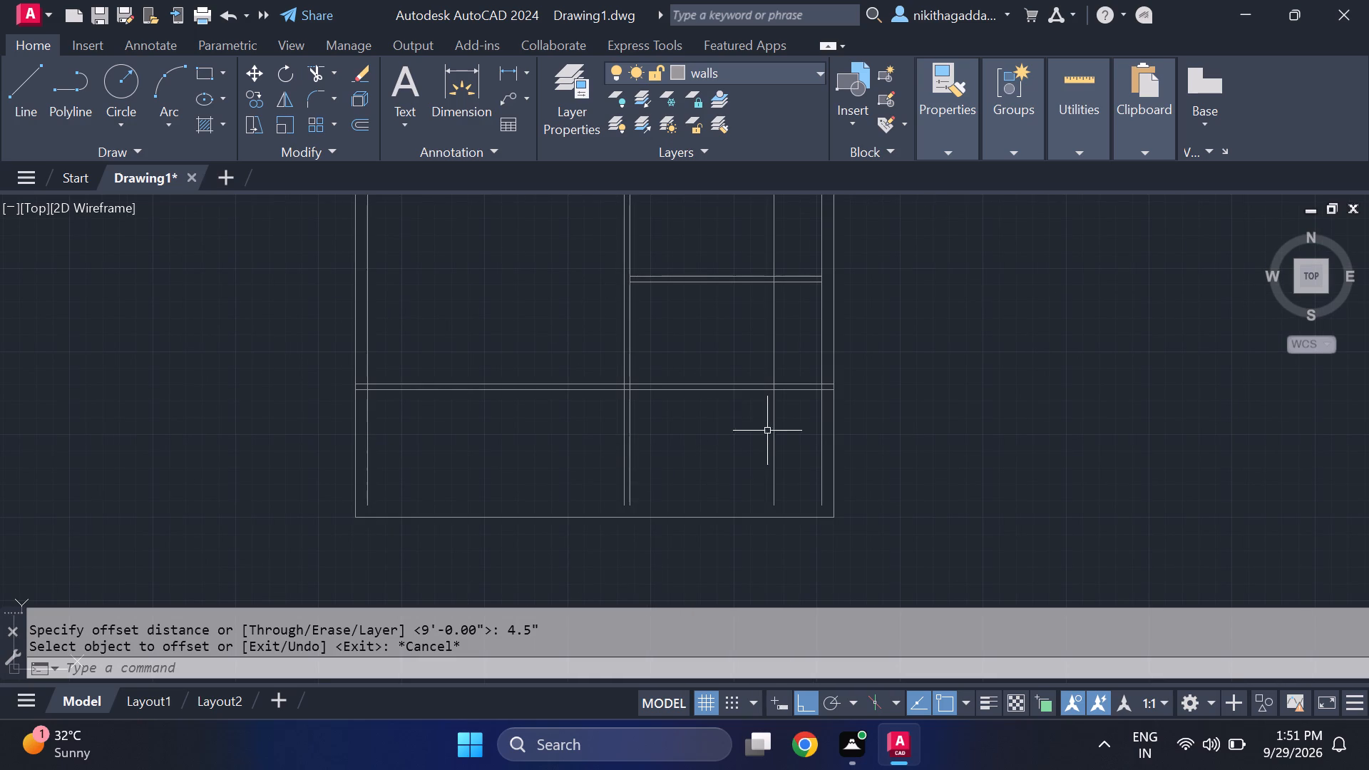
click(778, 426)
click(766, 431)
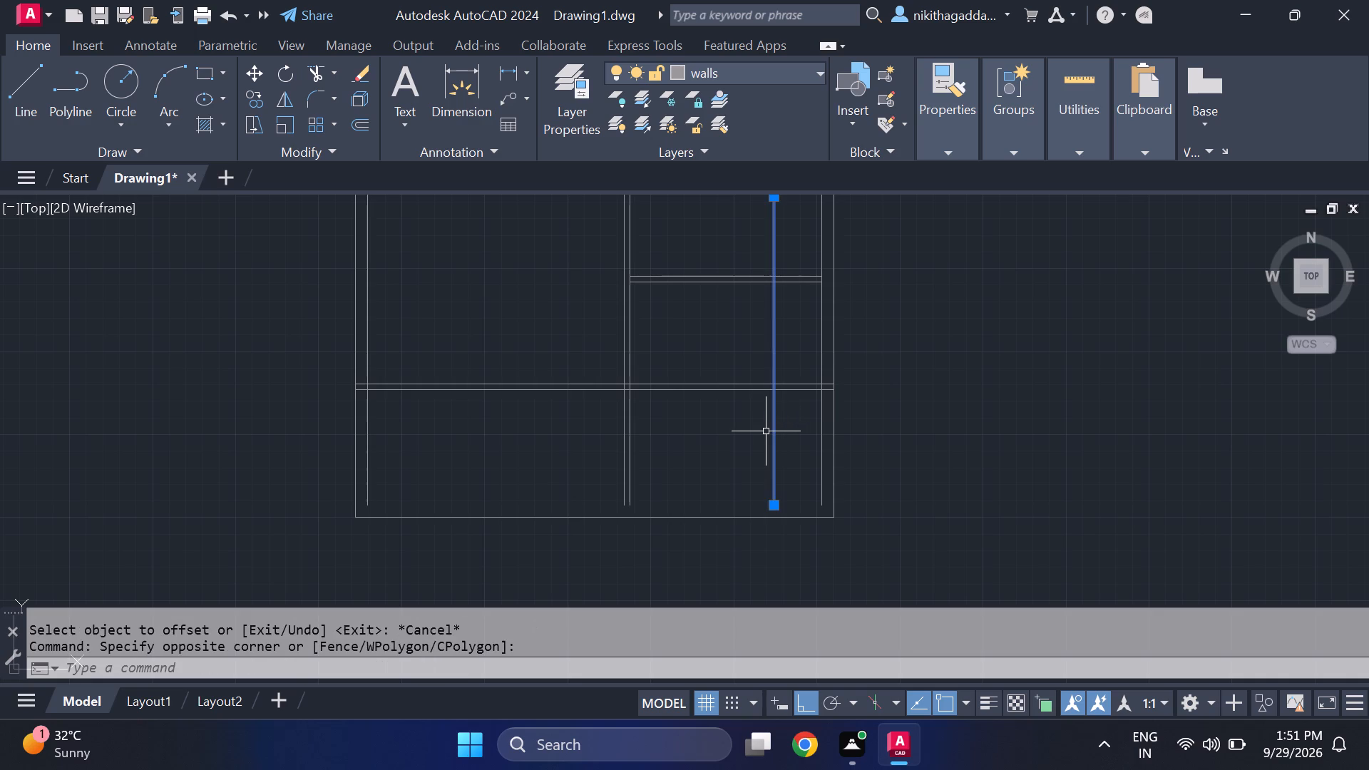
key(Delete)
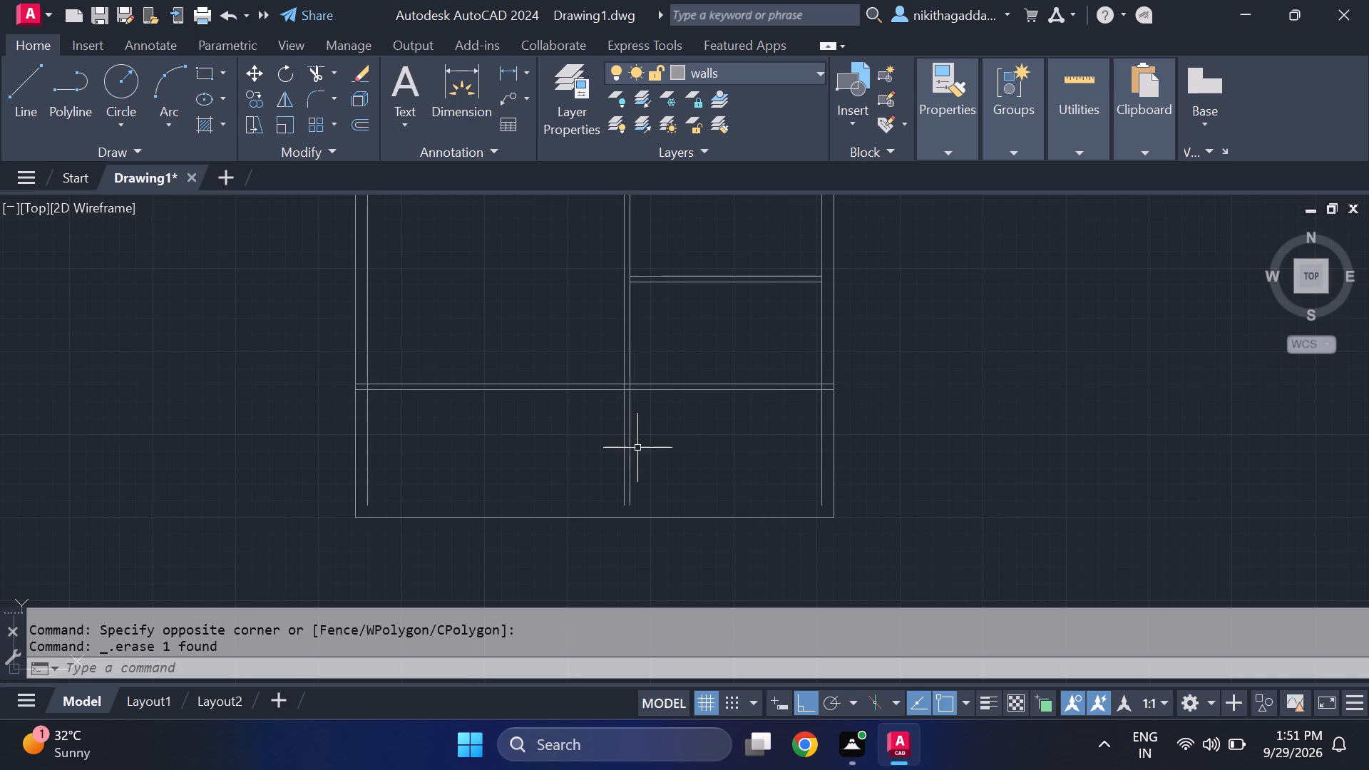
Trim the central partition's right face below the lowest full-width horizontal partition.
text(tr)
key(Return)
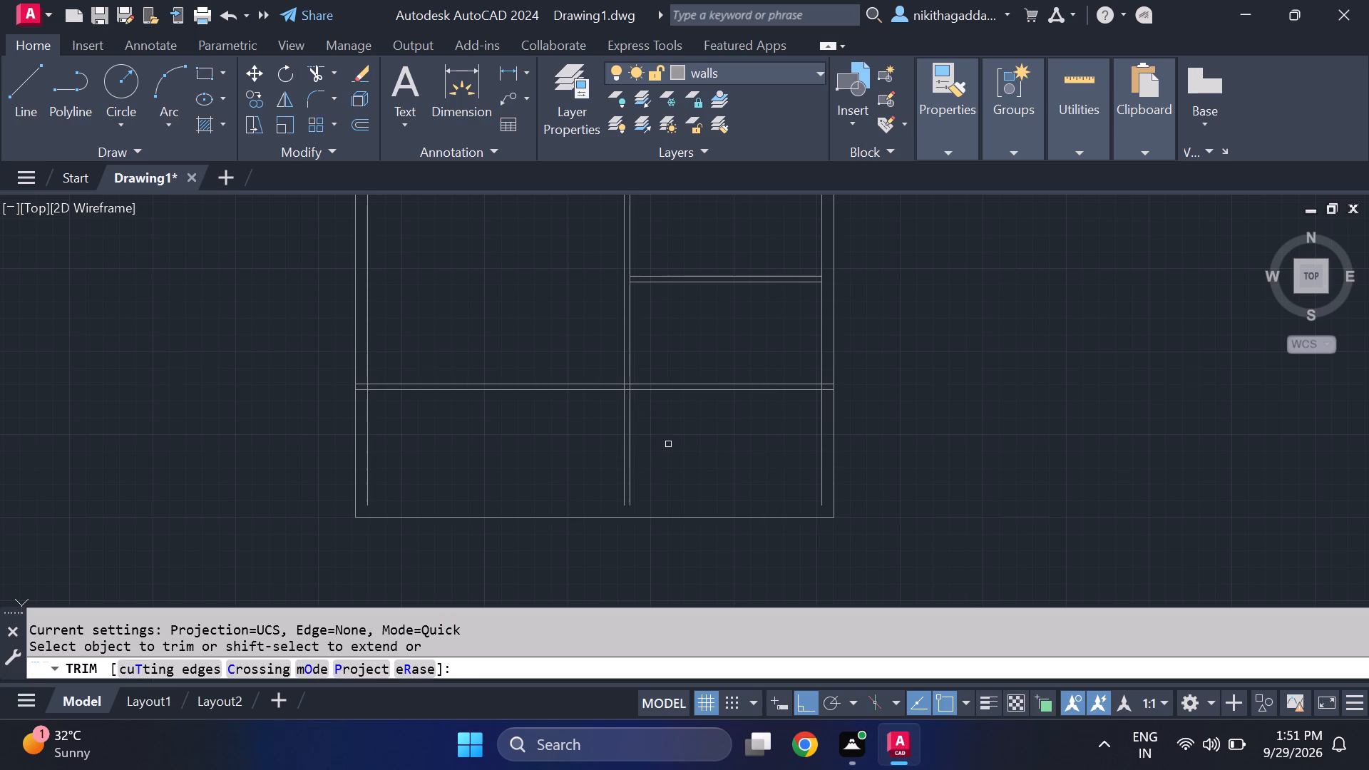
click(630, 486)
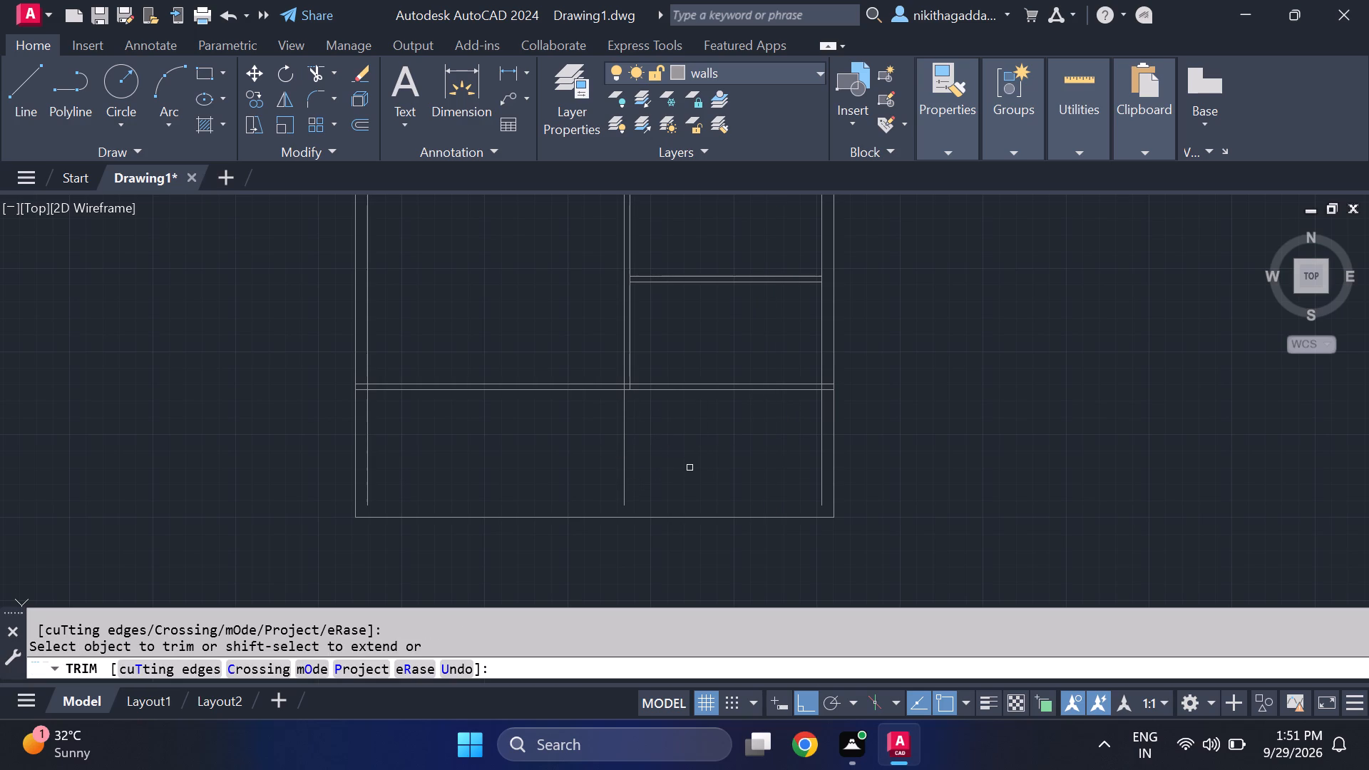
key(Escape)
Draw a line from the midpoint between the central partition's faces down to its bottom end, and close it across to the left face.
key(l)
key(Return)
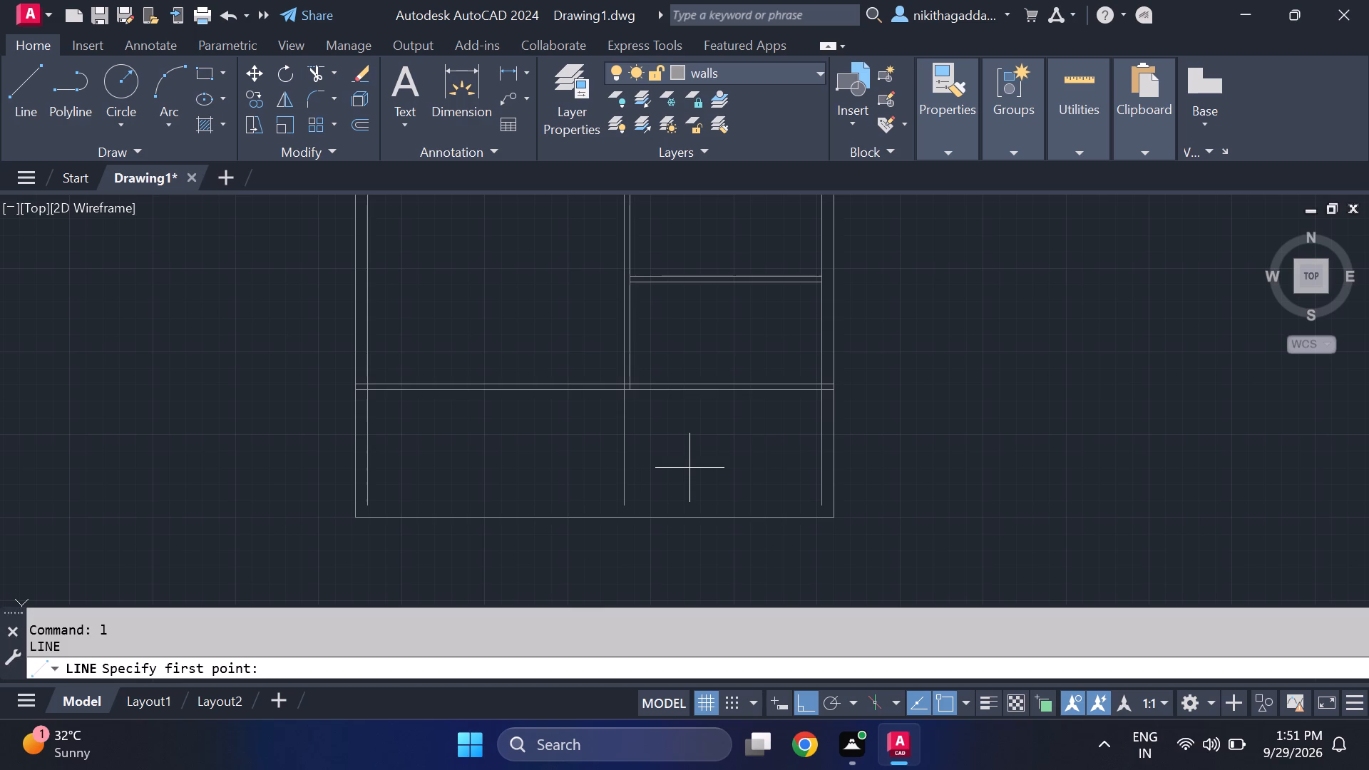
scroll(635, 394, up, 3)
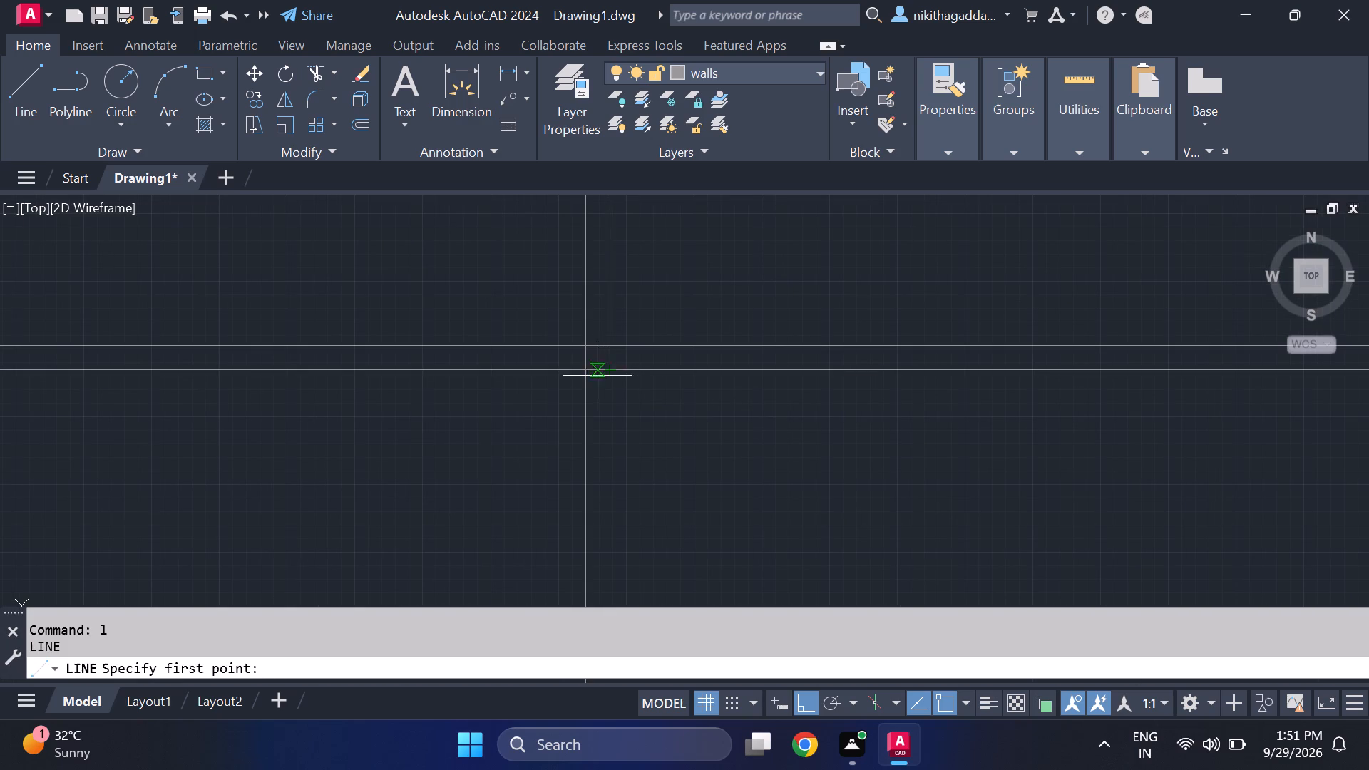
scroll(594, 371, up, 1)
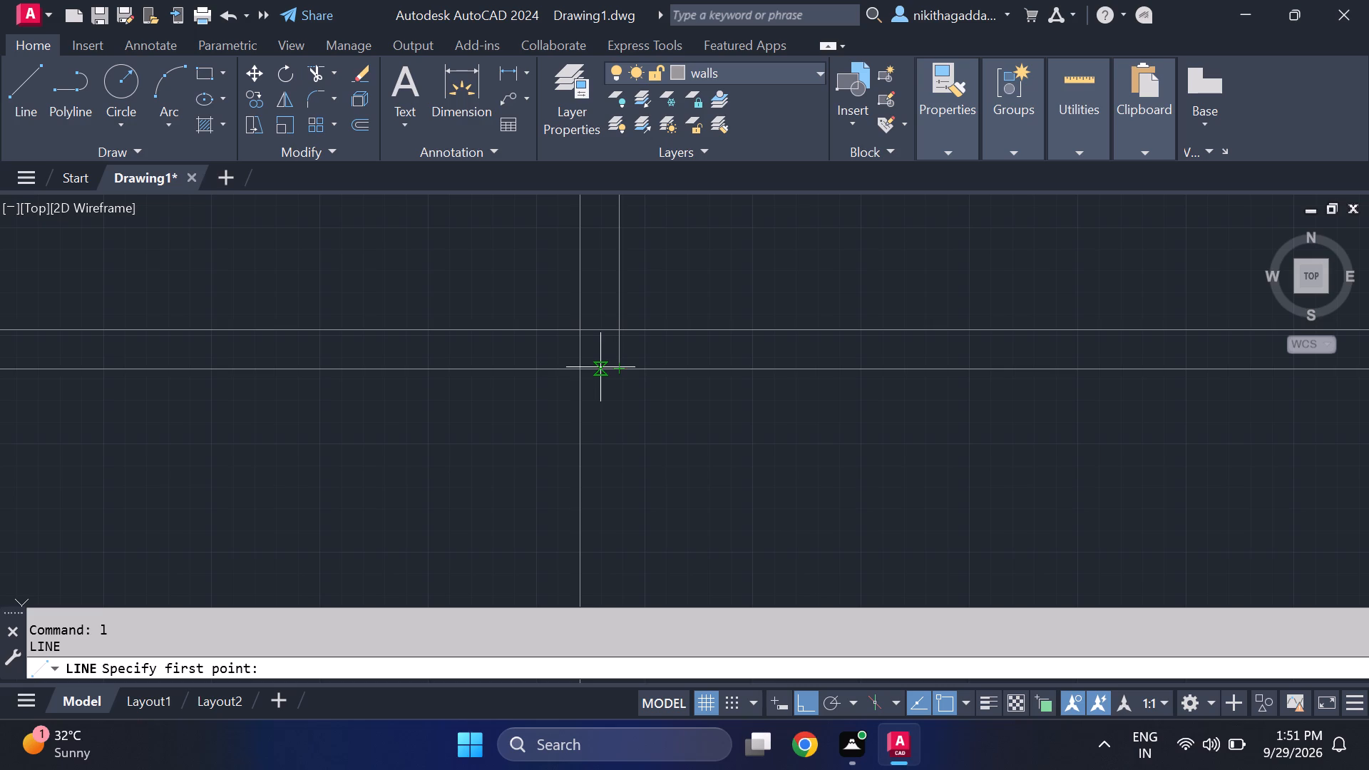
click(598, 369)
scroll(624, 513, down, 4)
middle_drag(636, 561, 591, 386)
scroll(583, 441, up, 2)
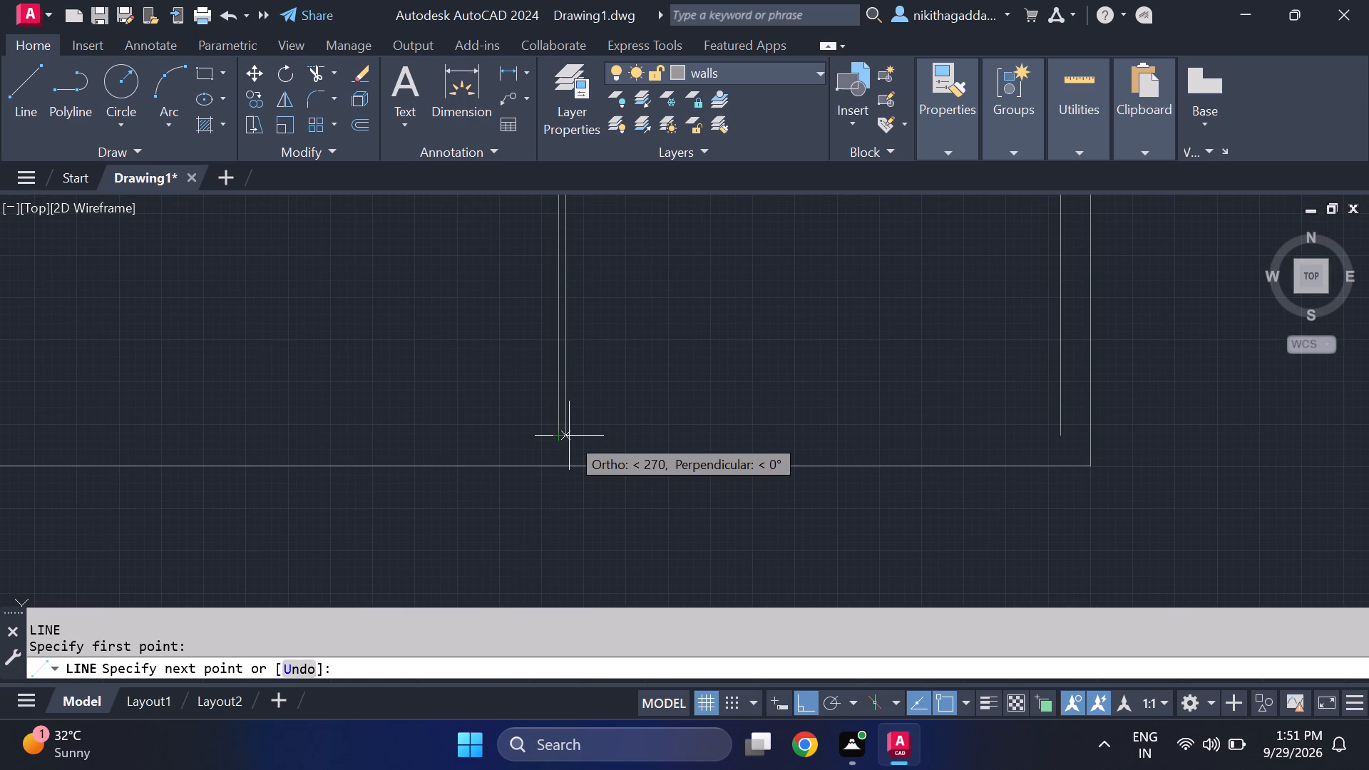
click(569, 436)
click(558, 443)
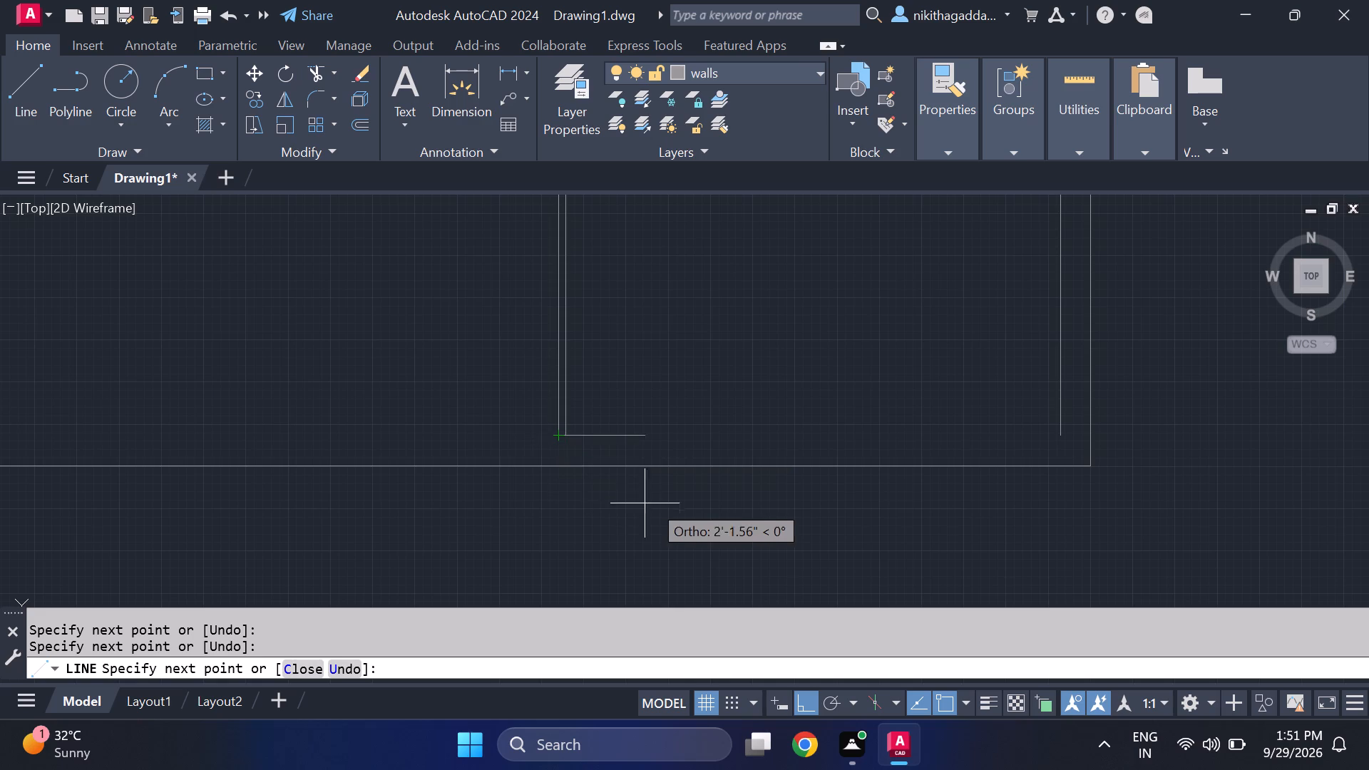
key(Escape)
Offset the new vertical line in the bottom strip 9' to the right.
scroll(667, 491, down, 2)
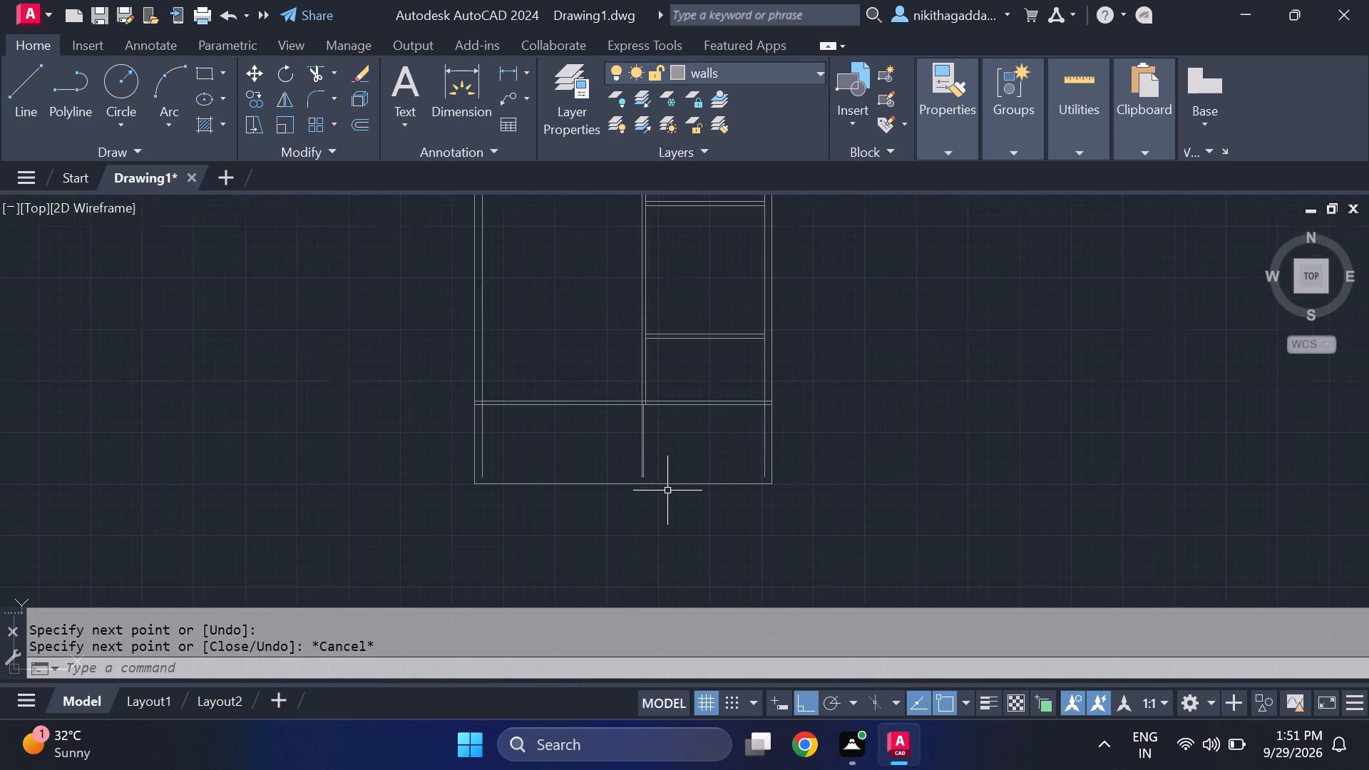
scroll(667, 491, down, 1)
scroll(666, 441, up, 2)
text(of)
key(Return)
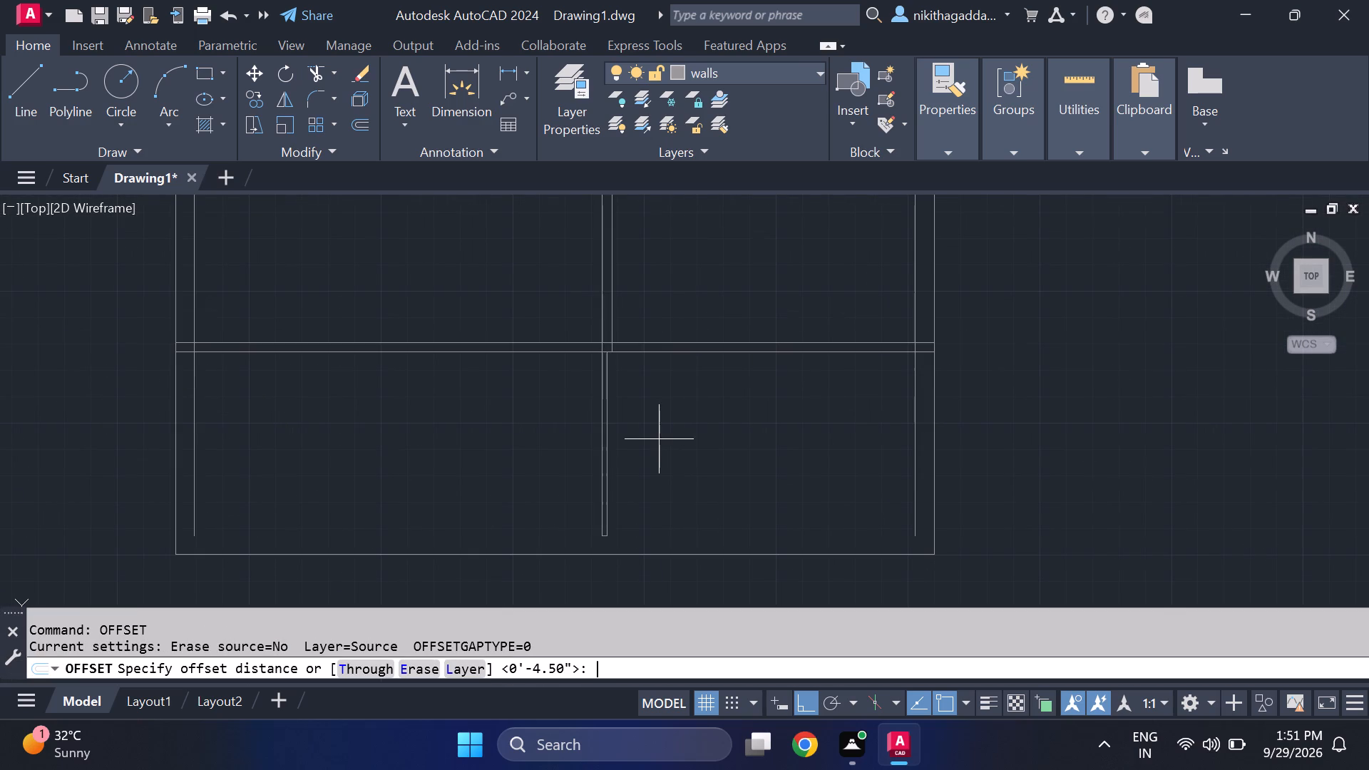
text(9')
key(Return)
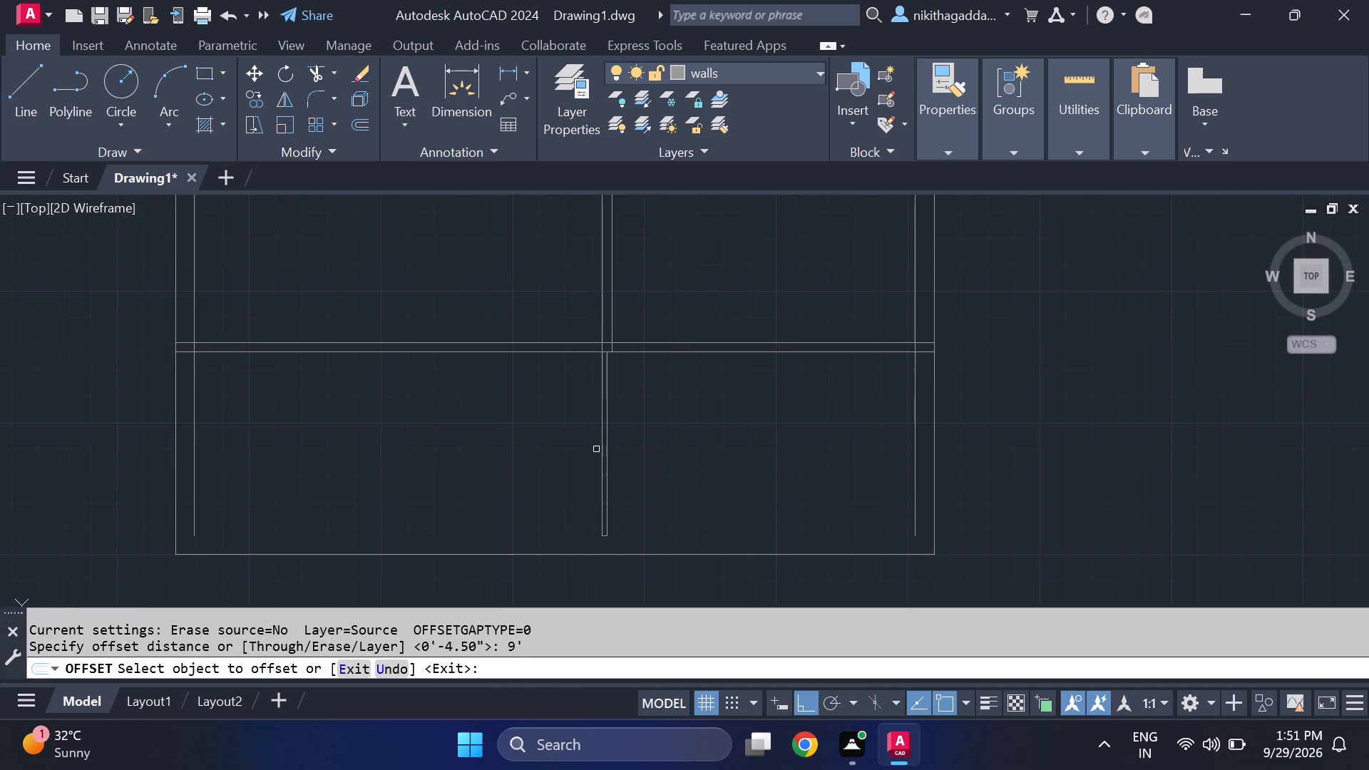
click(607, 446)
click(717, 458)
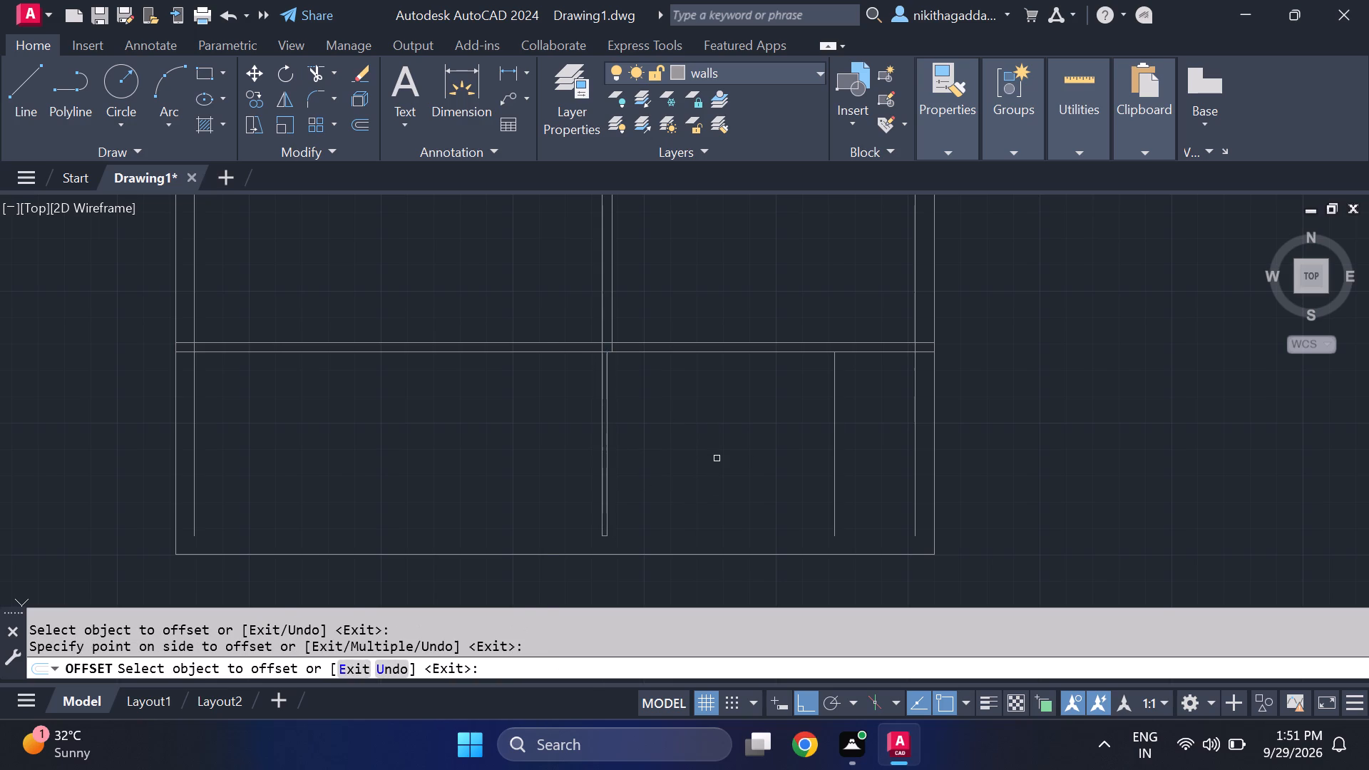
key(Escape)
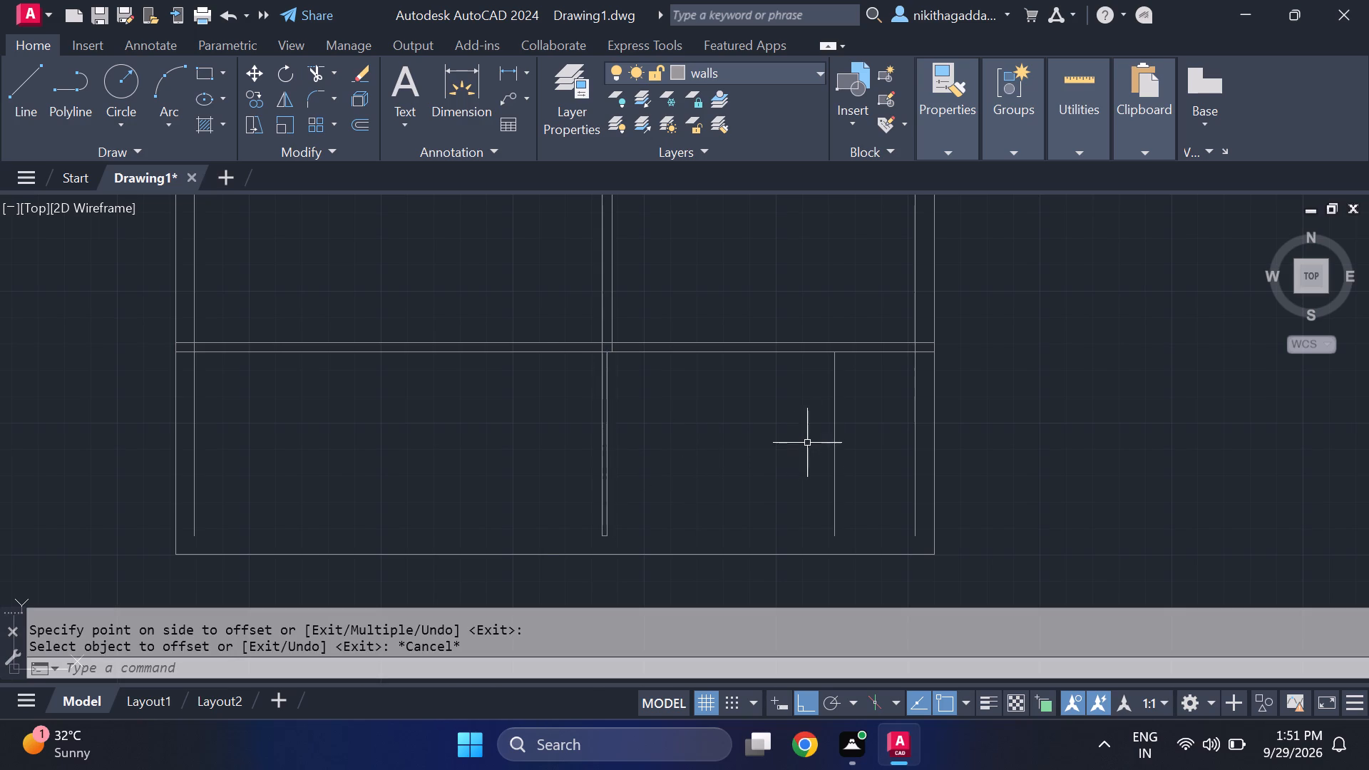
Offset the bottom strip's new right-hand vertical line 4.5" to the right to form the partition's second face.
scroll(830, 405, up, 1)
scroll(830, 406, down, 2)
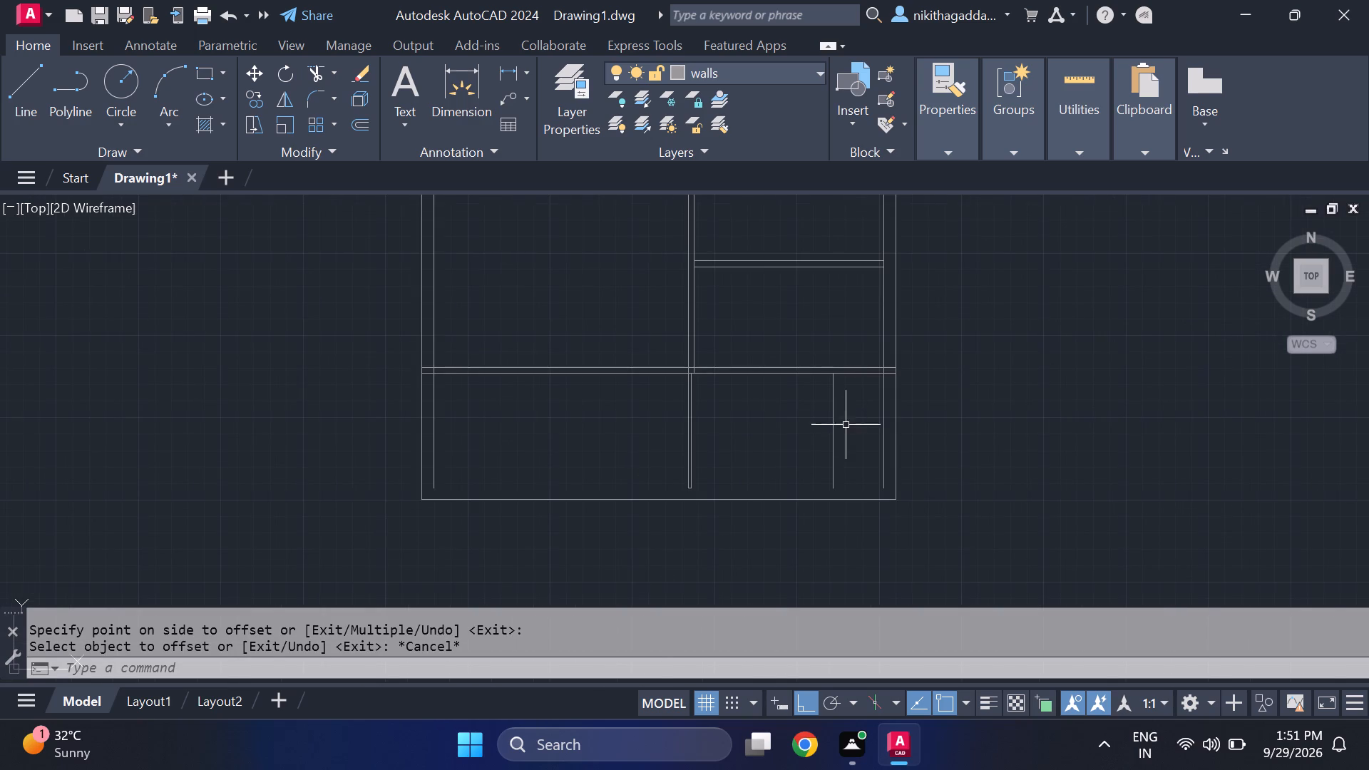
middle_drag(847, 427, 749, 413)
scroll(750, 401, up, 1)
text(of)
key(Return)
text(4.5")
key(Return)
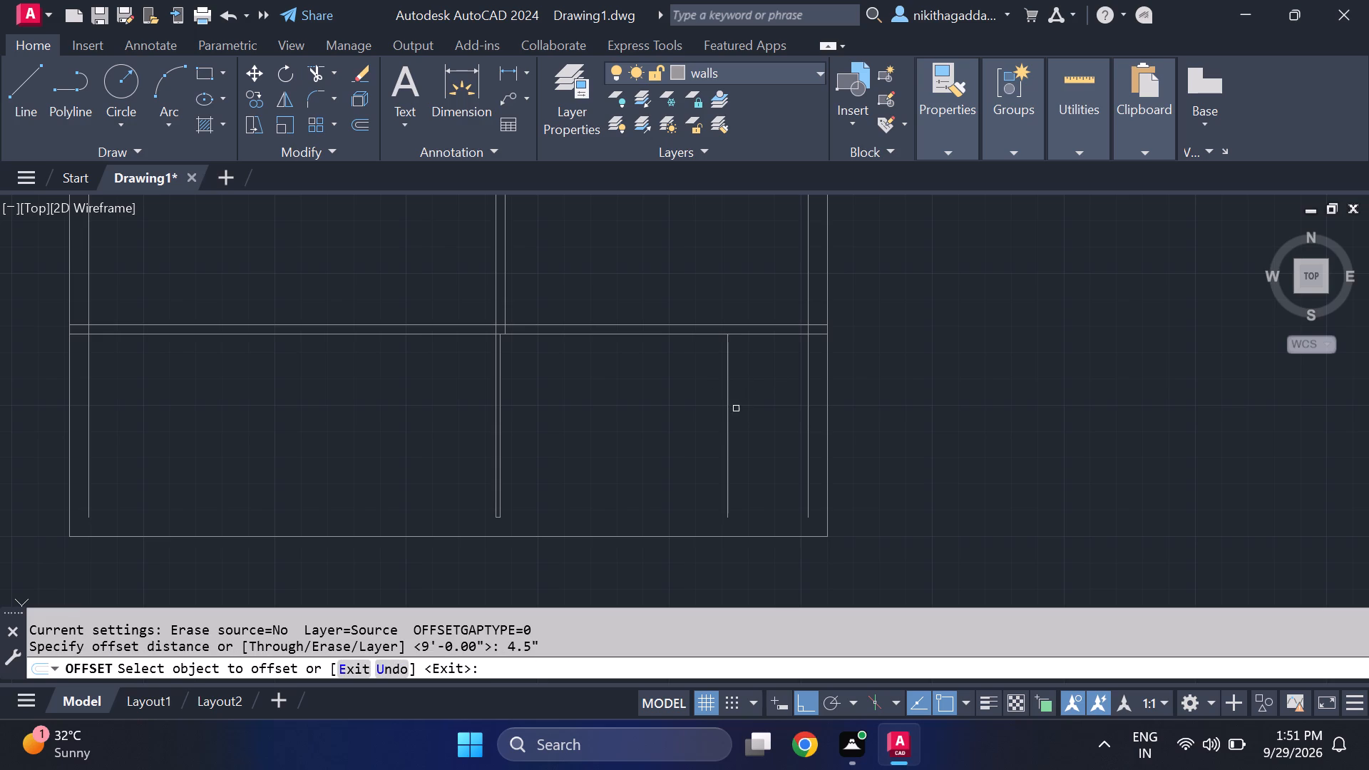
click(729, 418)
click(762, 420)
key(grave)
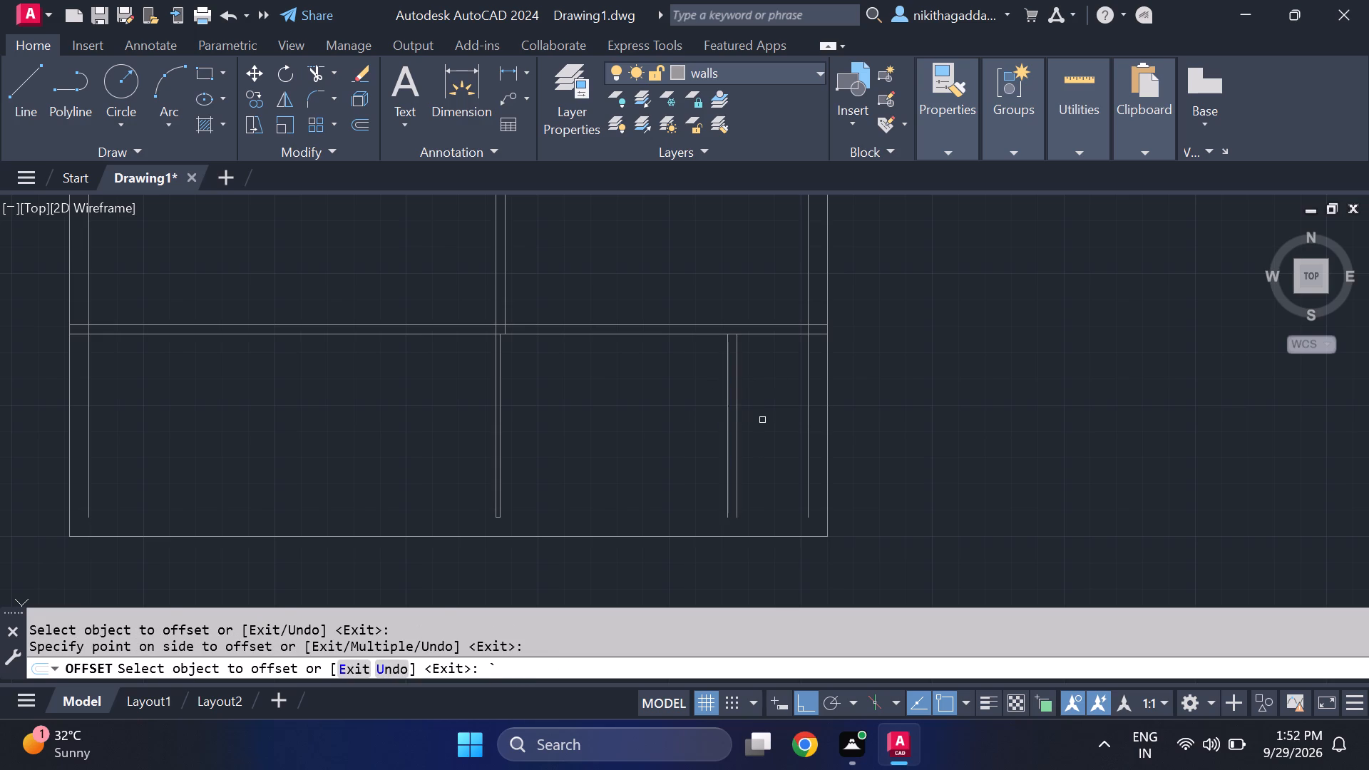
key(Escape)
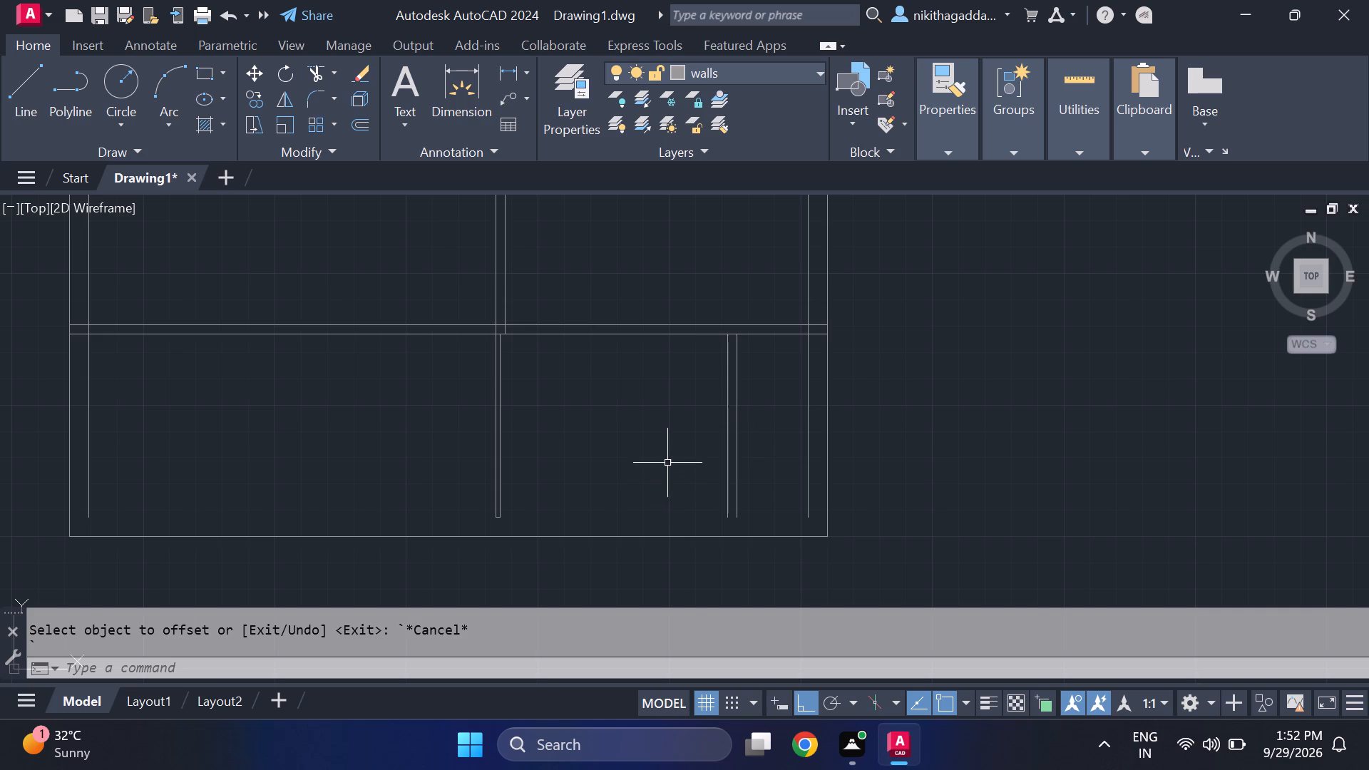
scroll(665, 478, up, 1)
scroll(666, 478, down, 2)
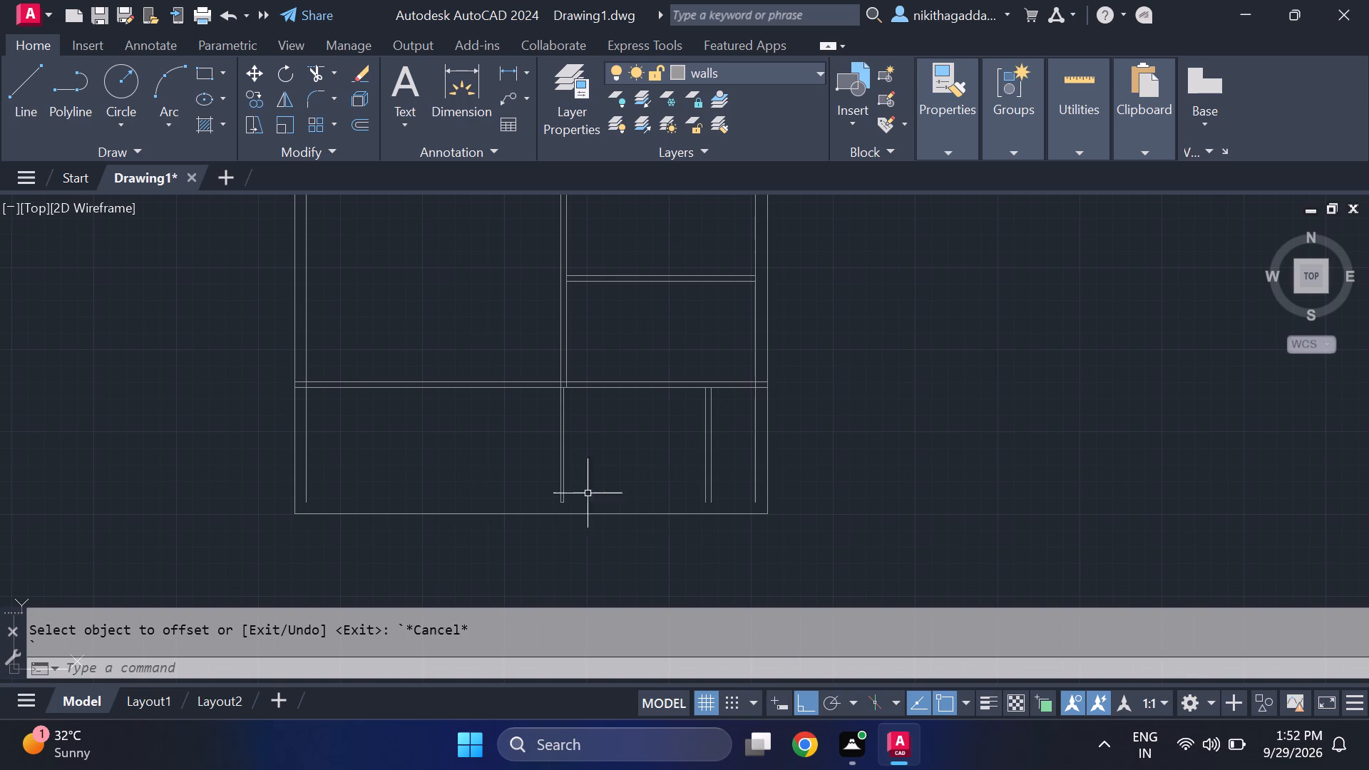
Trim the right outer wall's inner face where it crosses the lowest full-width horizontal partition and continues through the bottom strip.
scroll(575, 510, up, 2)
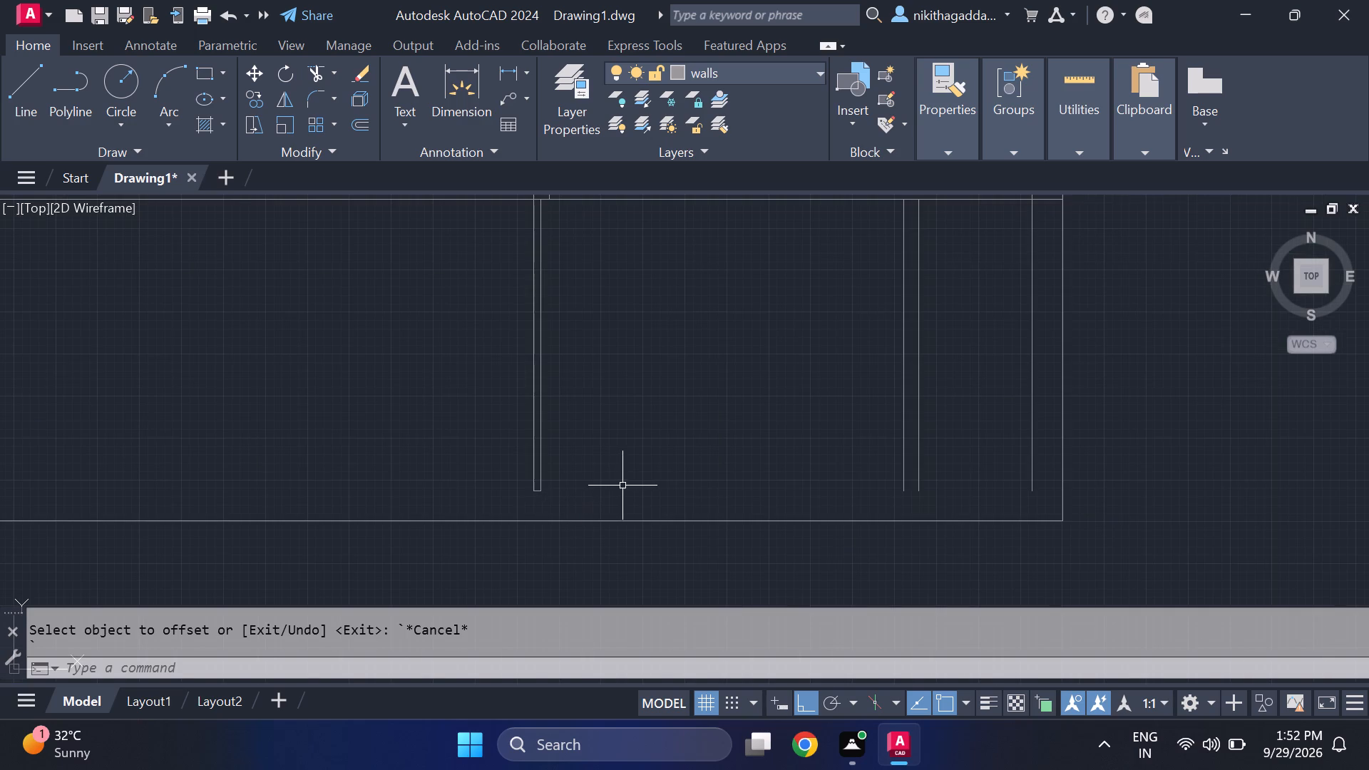
scroll(918, 549, down, 3)
scroll(918, 548, up, 1)
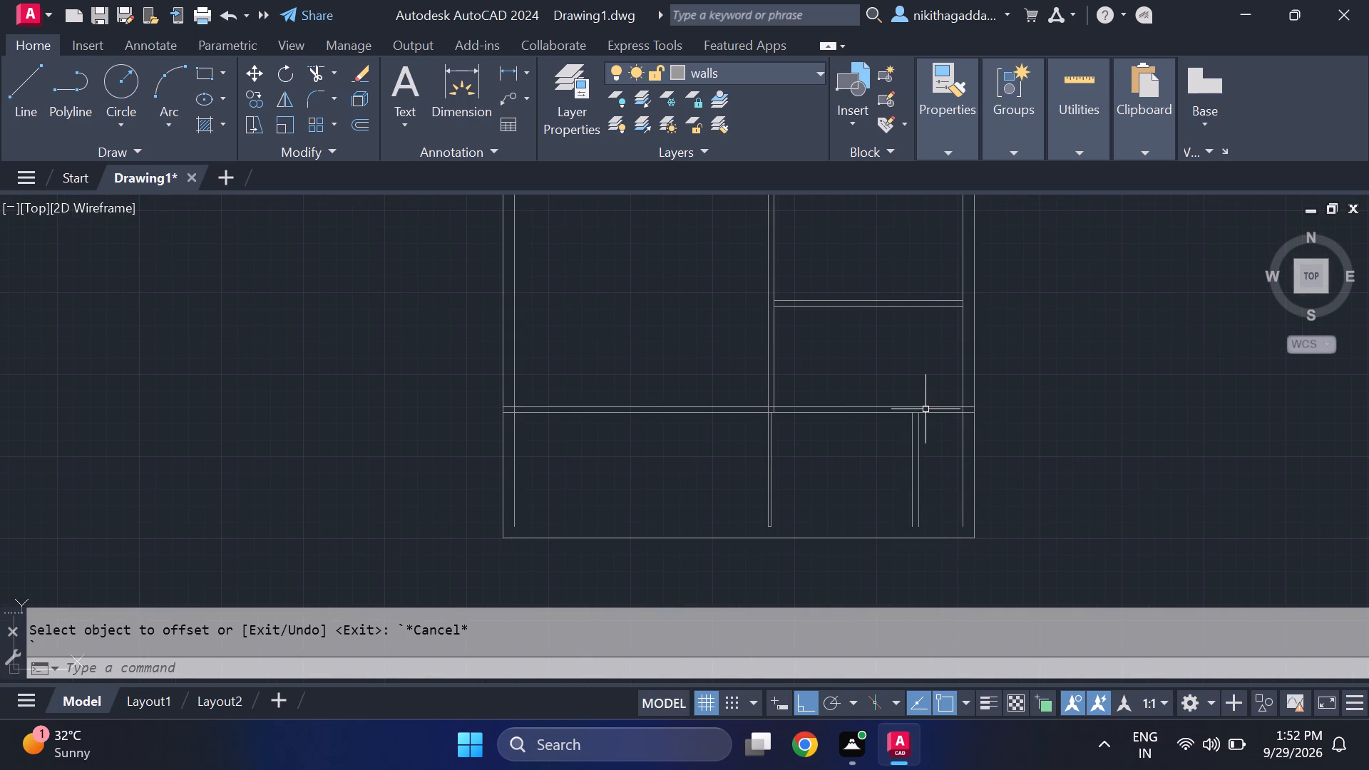
scroll(964, 452, up, 3)
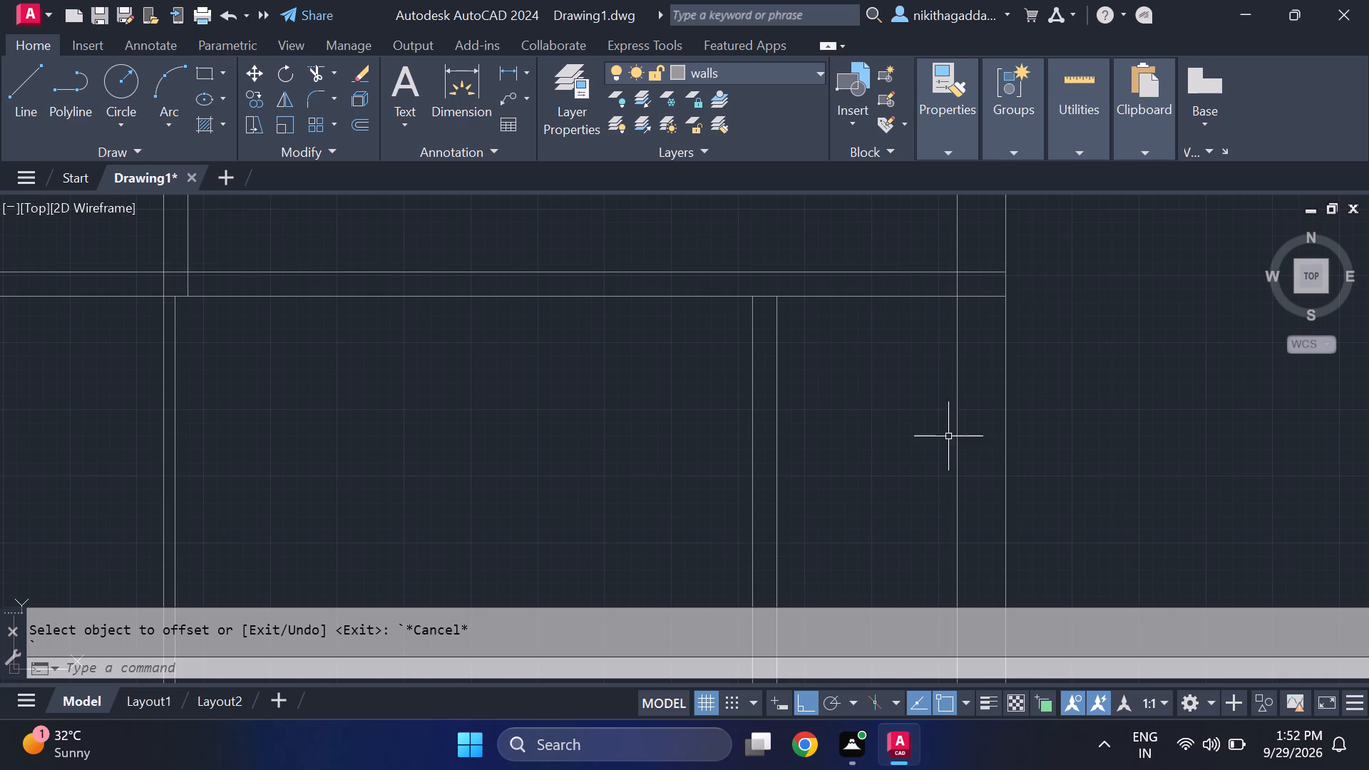
scroll(525, 84, down, 4)
text(tr)
key(Return)
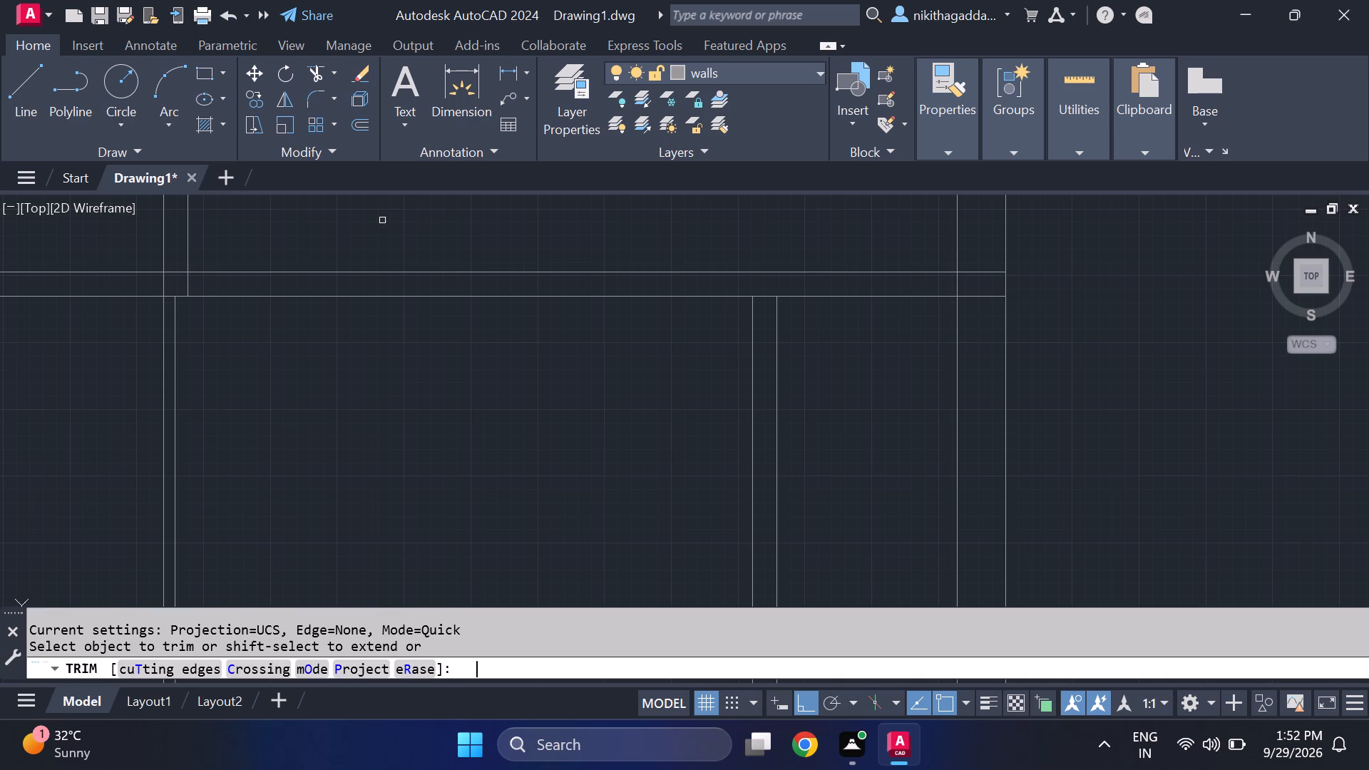
drag(964, 414, 906, 464)
scroll(918, 468, down, 2)
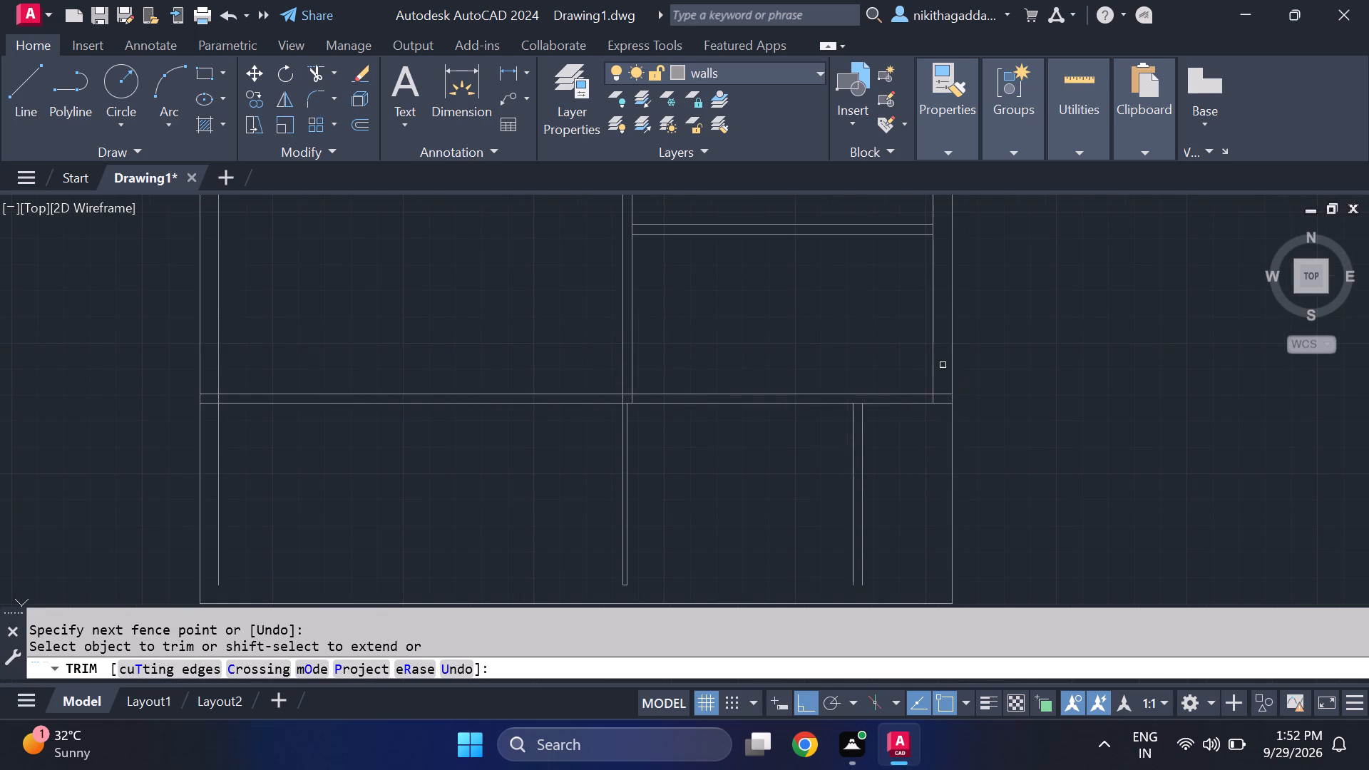
scroll(916, 403, up, 3)
drag(980, 394, 937, 393)
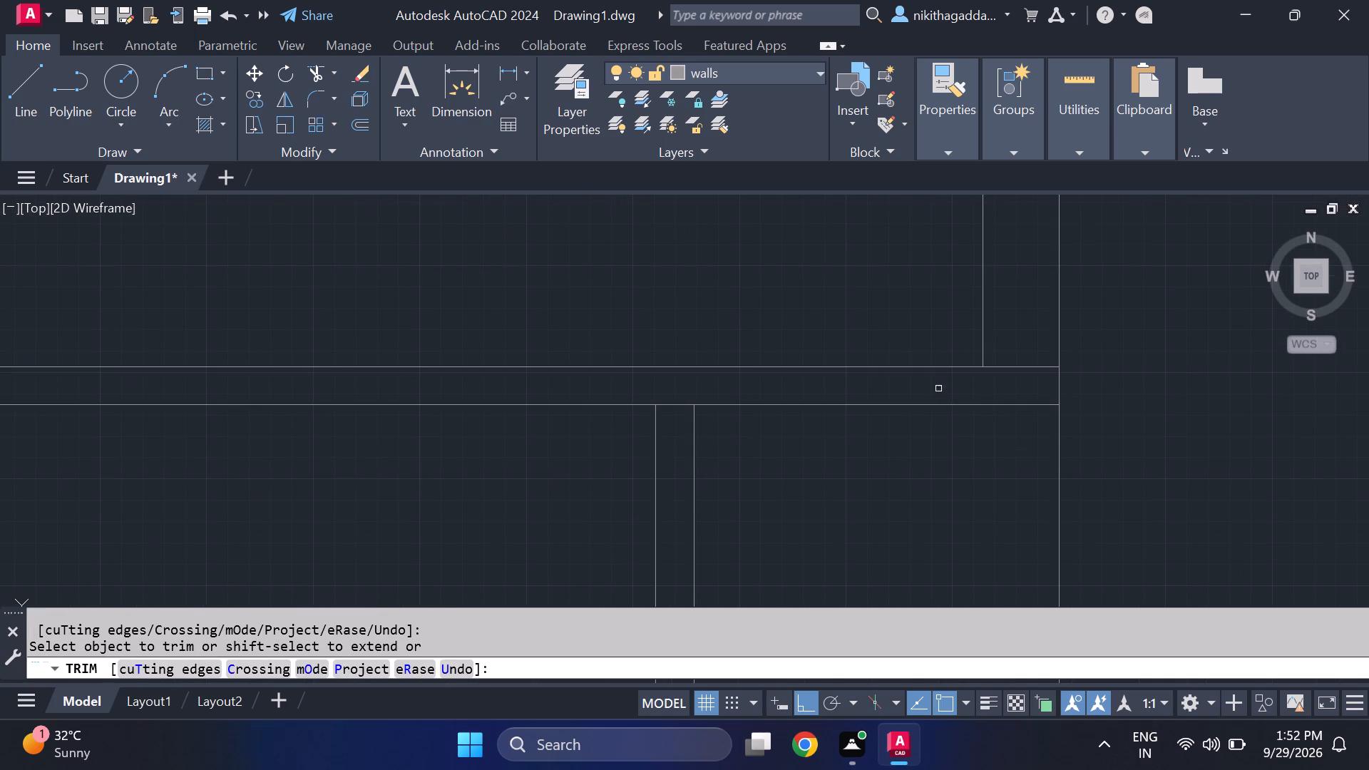
Trim the lowest full-width horizontal partition's upper face where it crosses the right outer wall's thickness.
scroll(938, 418, down, 4)
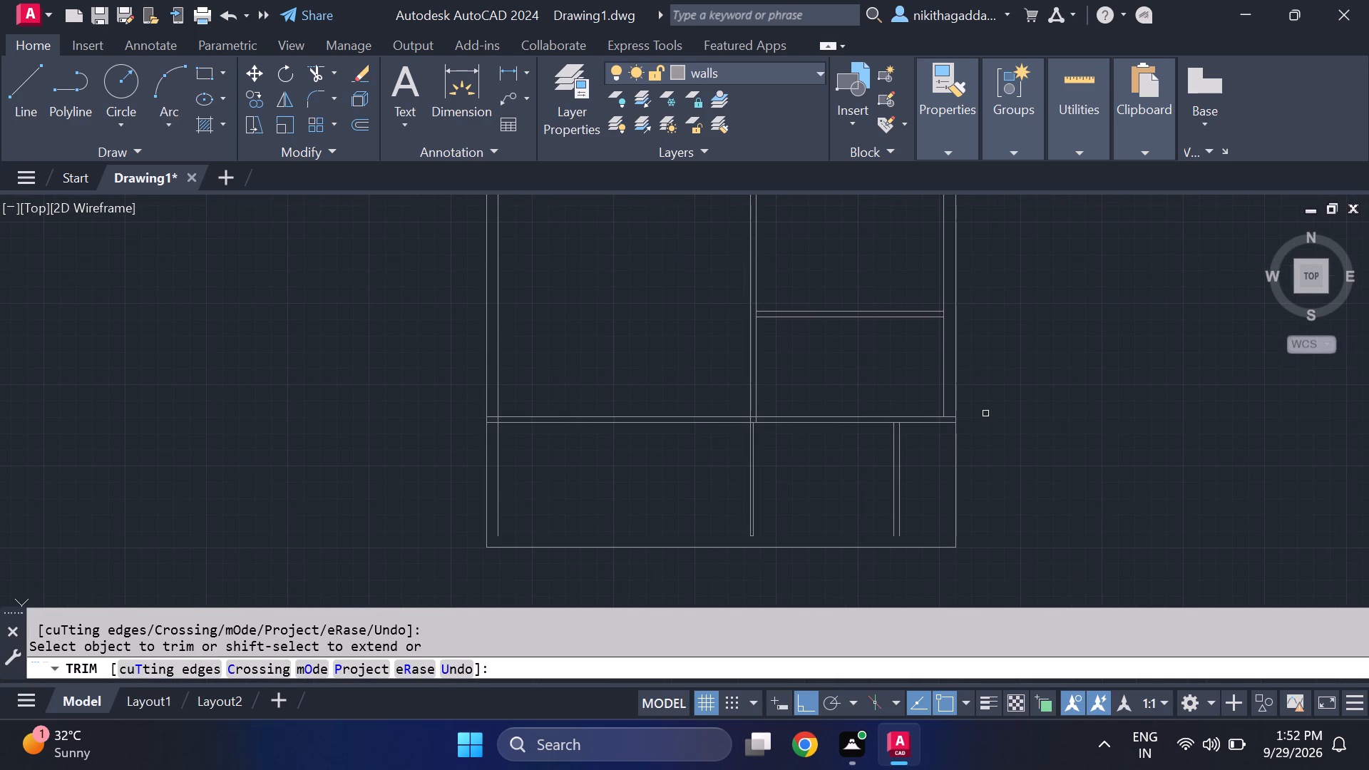
scroll(940, 421, up, 4)
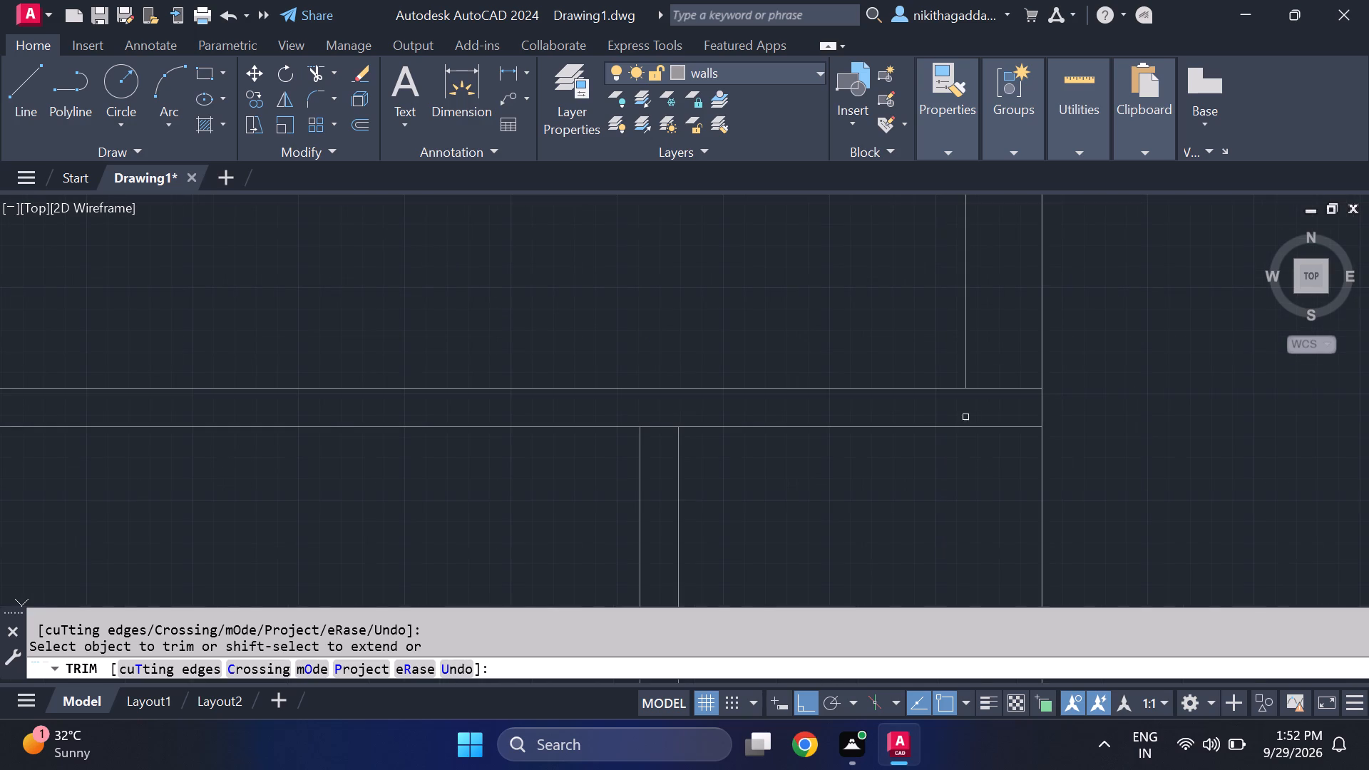
click(999, 386)
scroll(955, 474, down, 5)
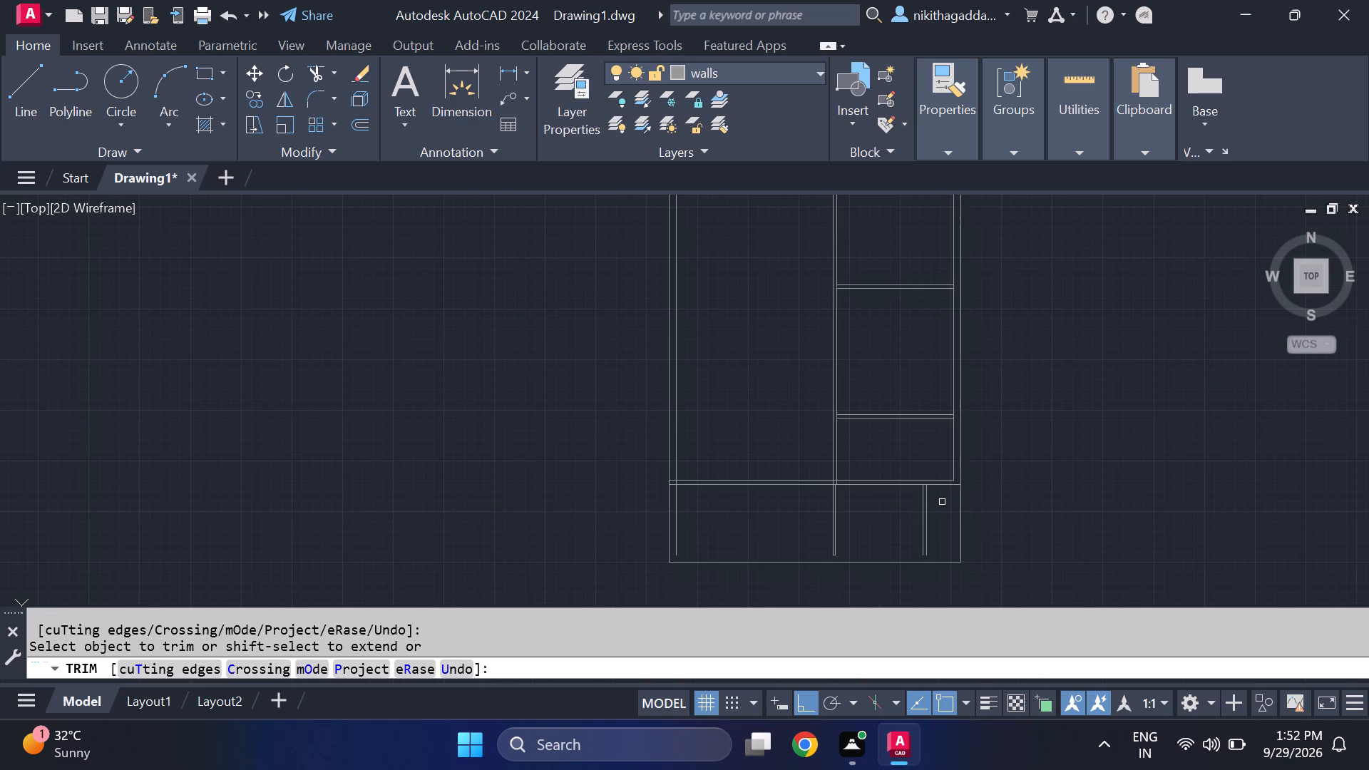
scroll(942, 502, up, 1)
middle_drag(940, 502, 918, 450)
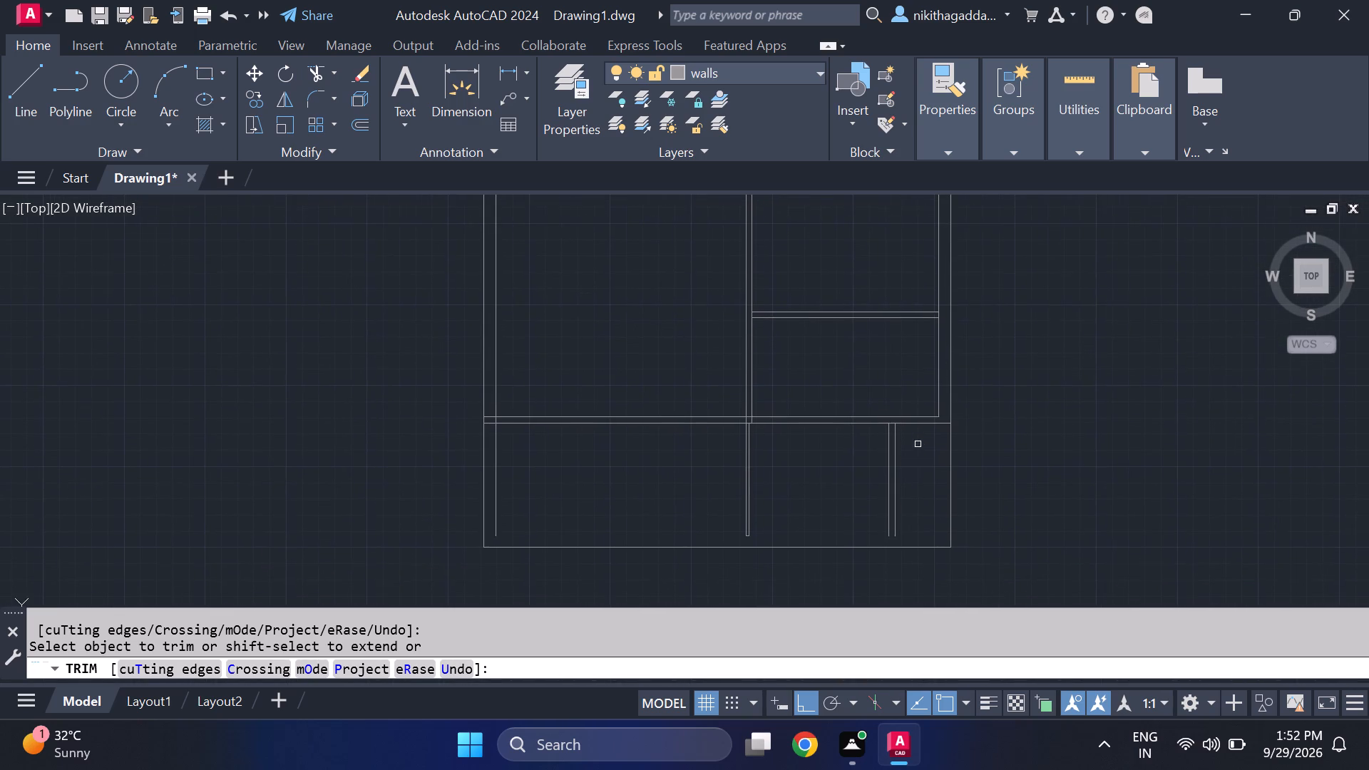
scroll(913, 431, up, 2)
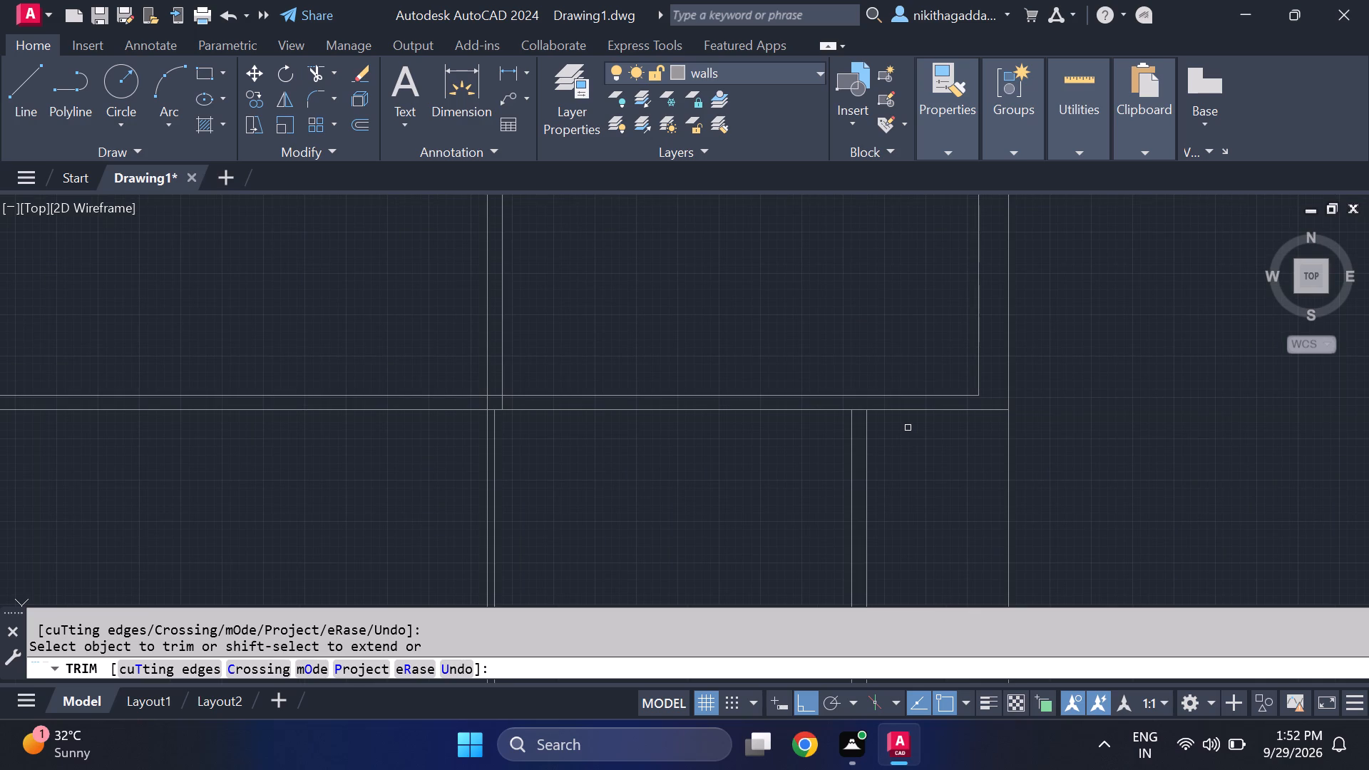
scroll(906, 428, down, 2)
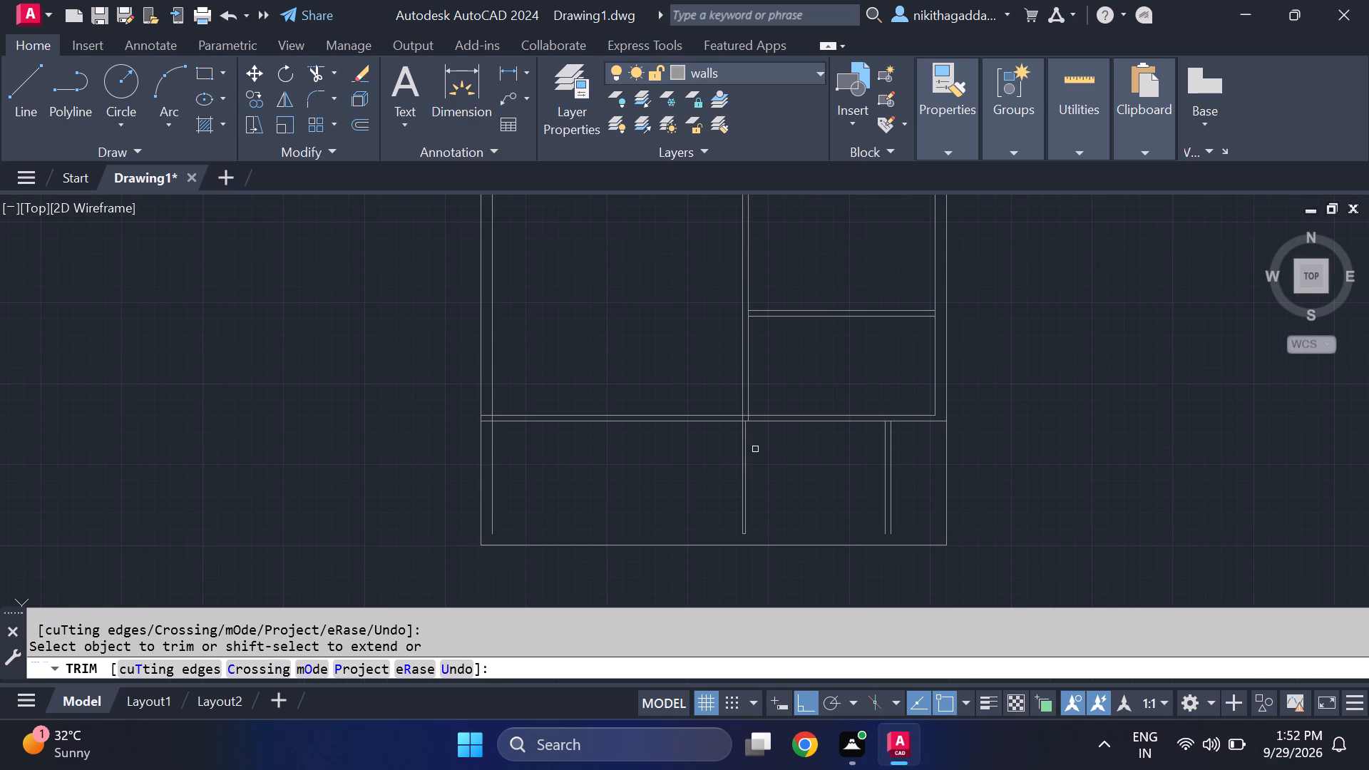
scroll(755, 449, up, 1)
middle_drag(796, 478, 786, 458)
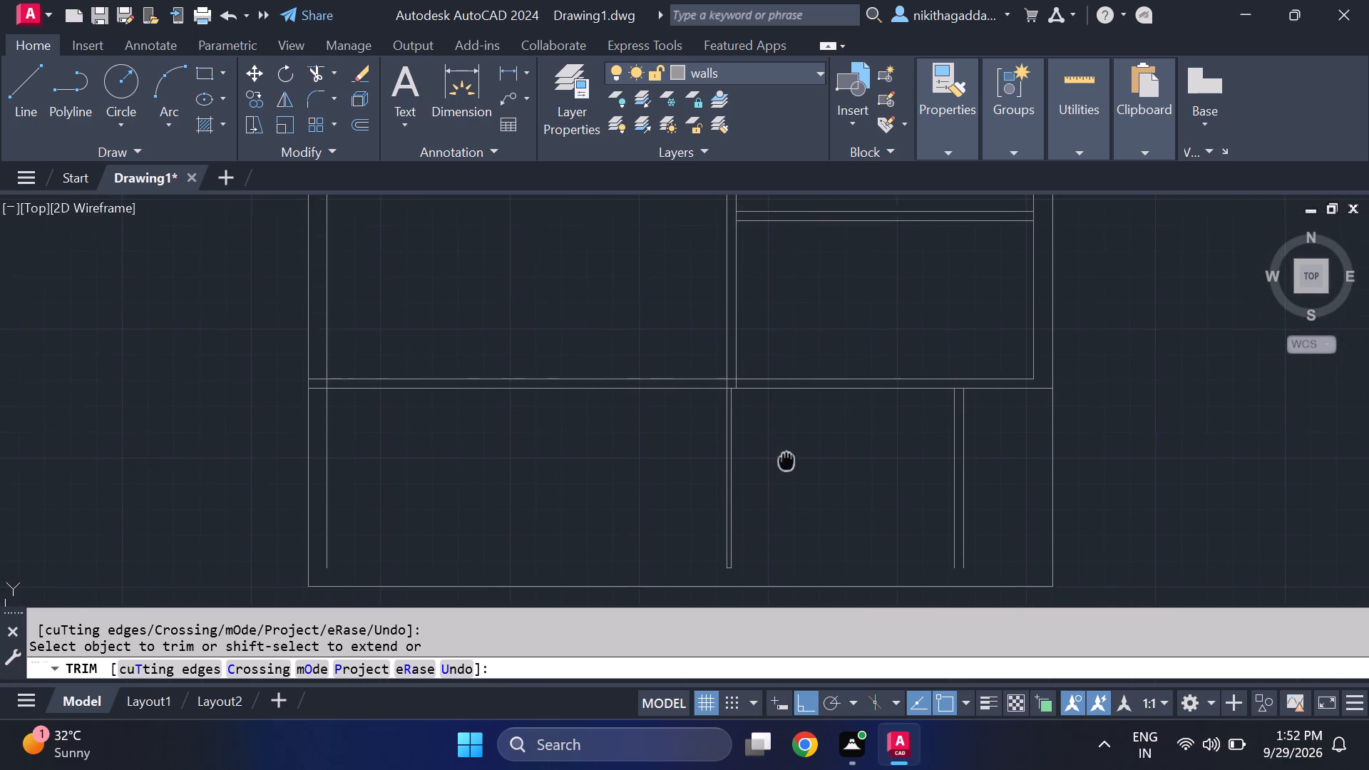
middle_drag(786, 458, 783, 449)
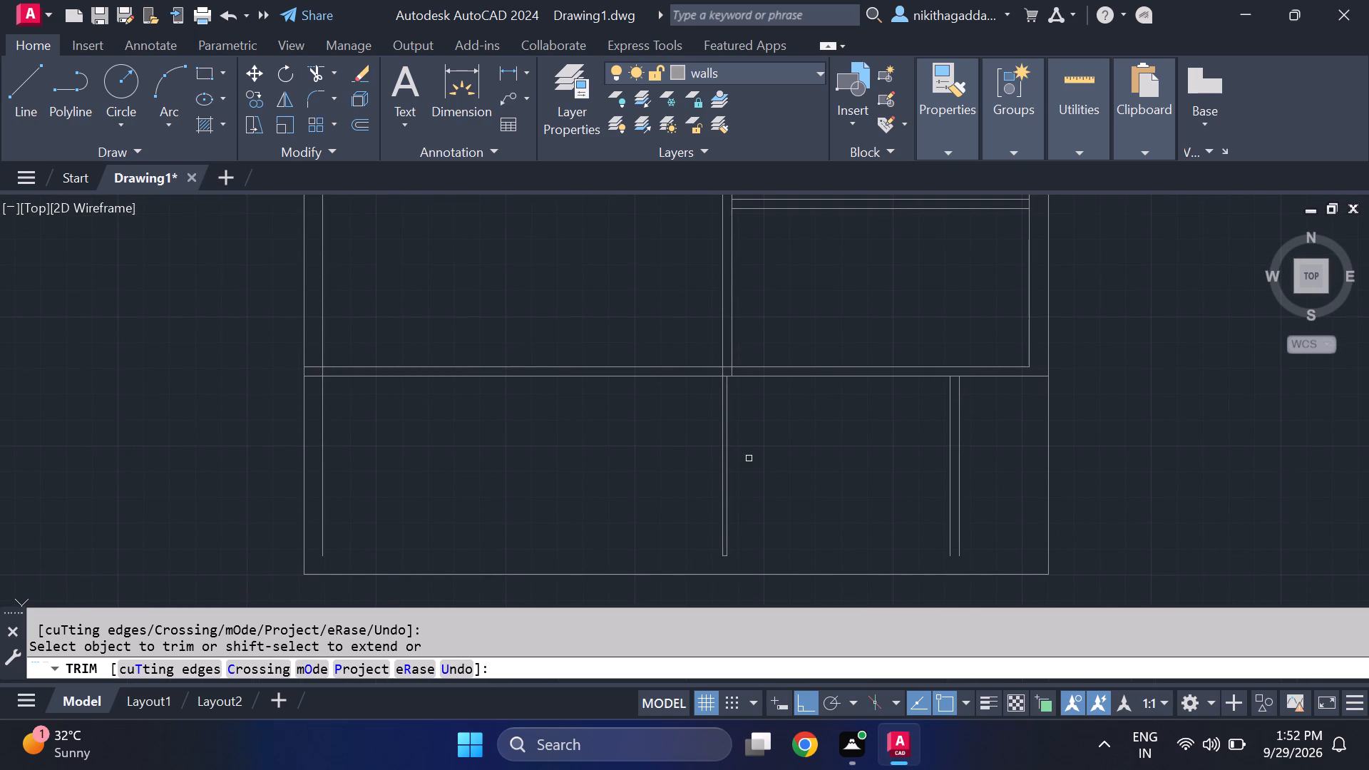
key(Escape)
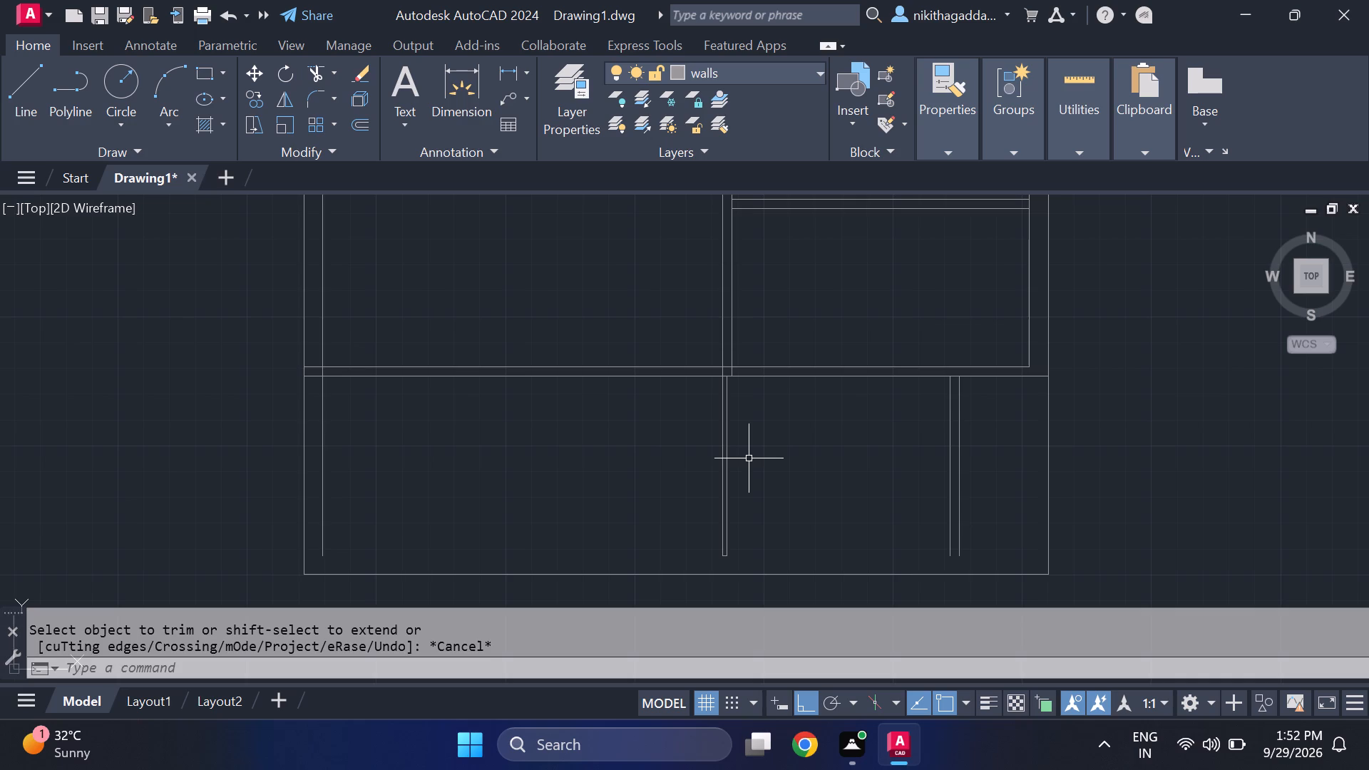
Extend both faces of the right-hand vertical partition in the bottom strip down to the bottom outer wall line.
text(ex)
key(Return)
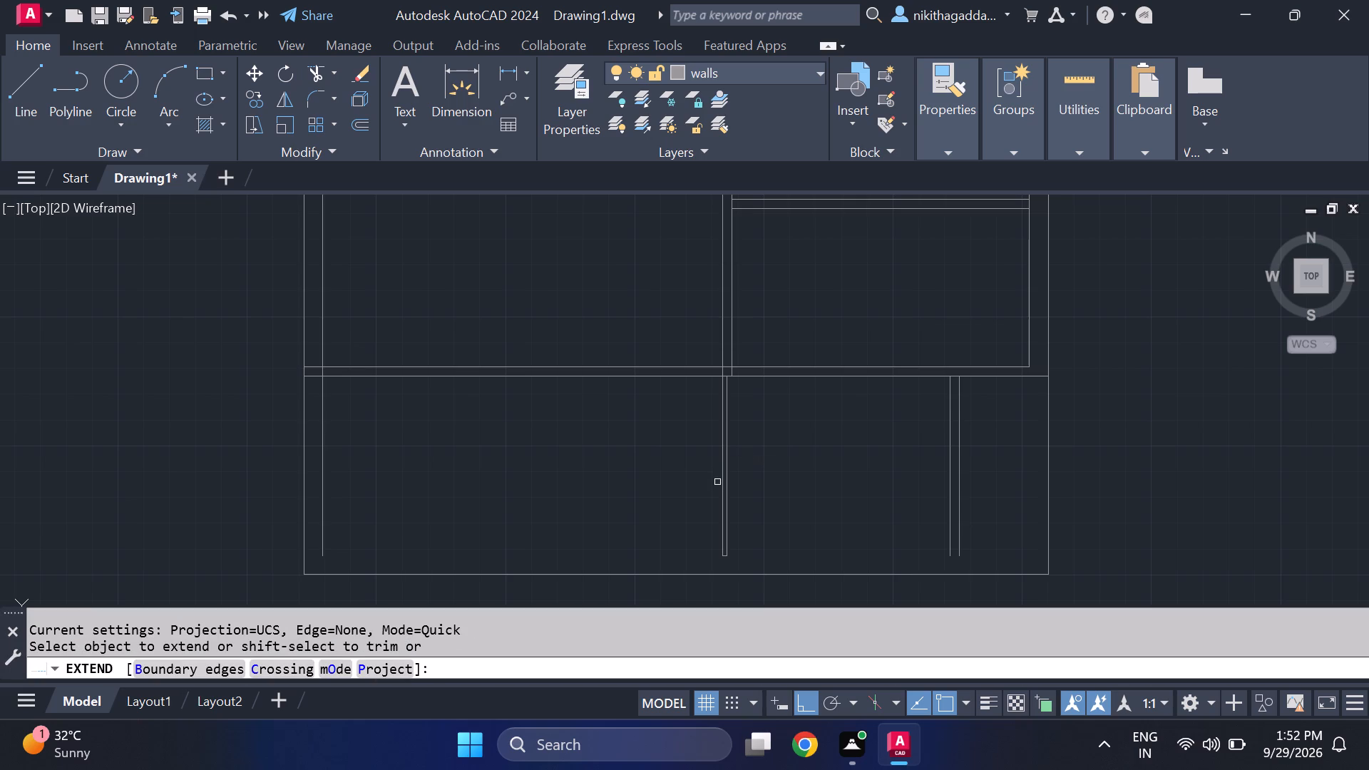
click(950, 522)
click(959, 537)
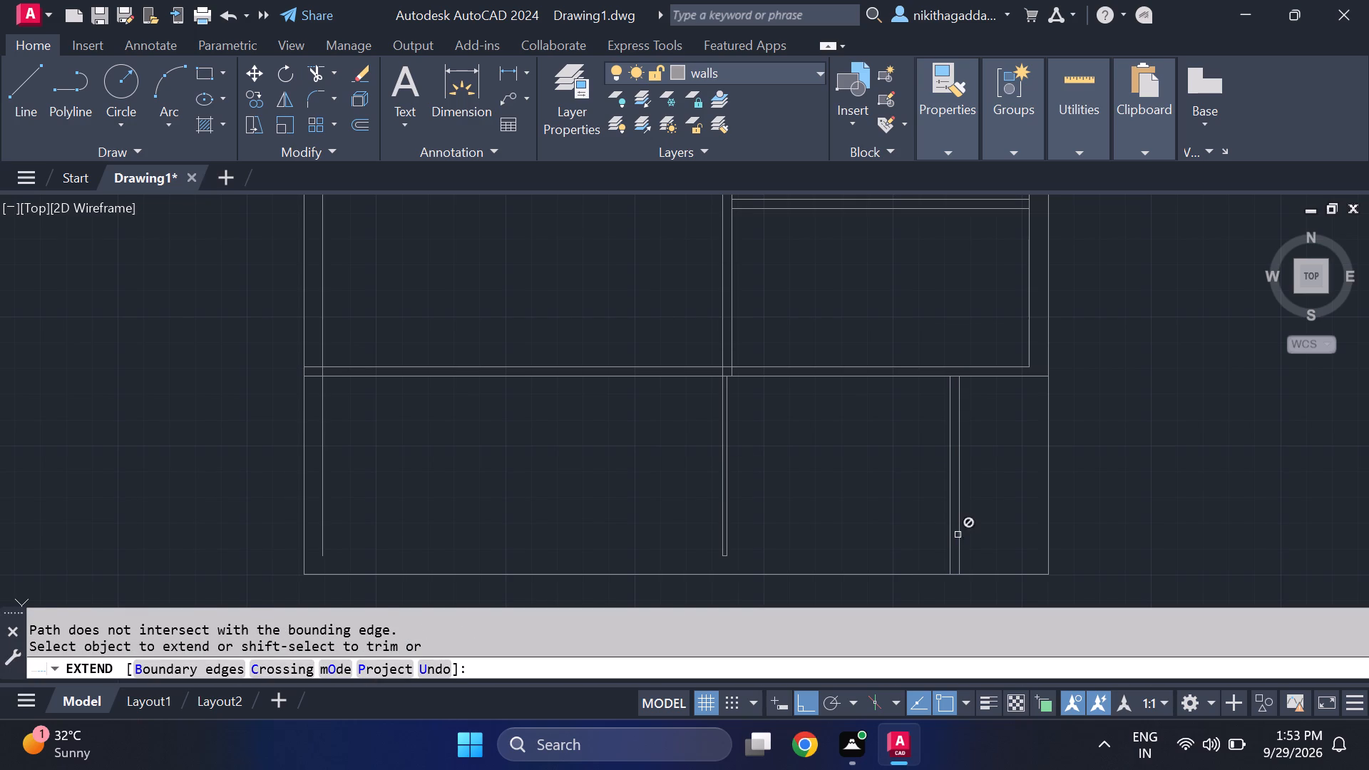
key(Escape)
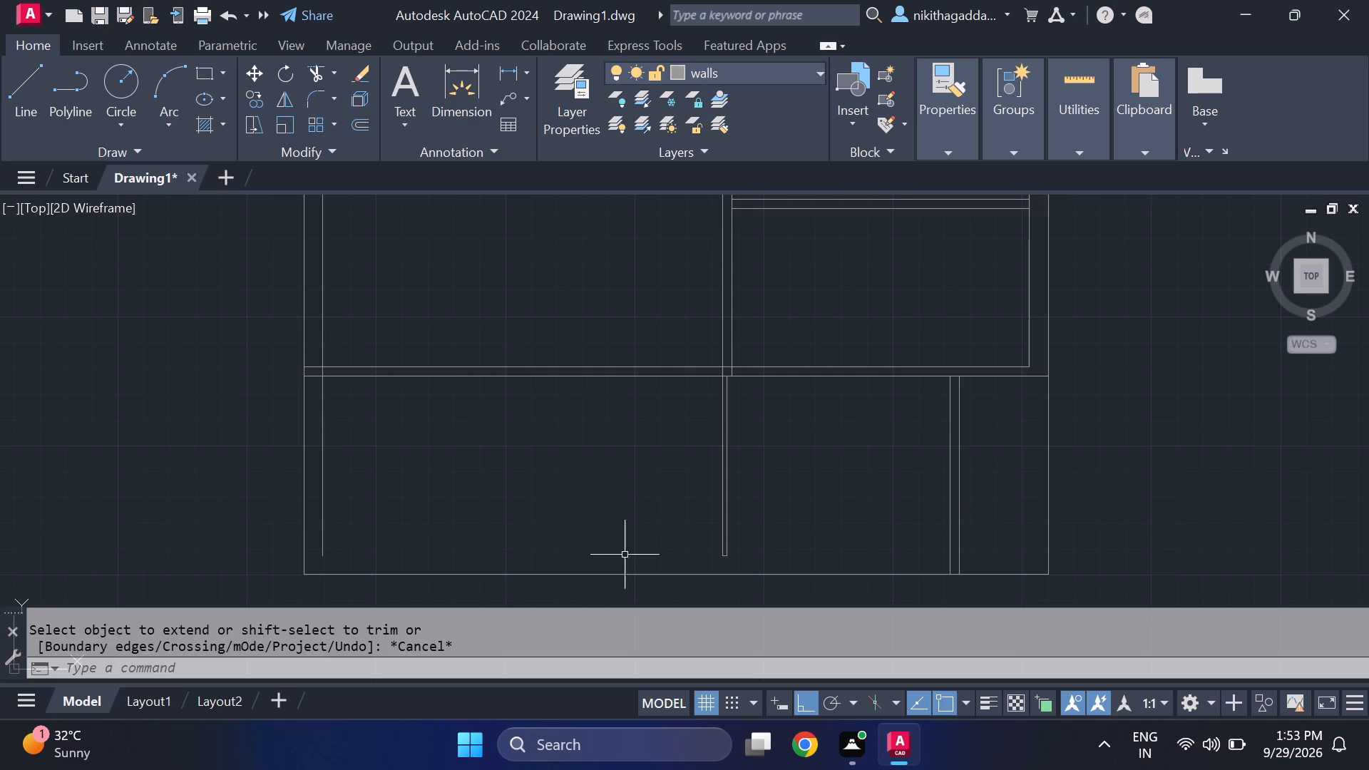
Draw a vertical line from about 1.36" left of the central partition's closed bottom end down to the bottom outer wall line.
scroll(742, 587, up, 2)
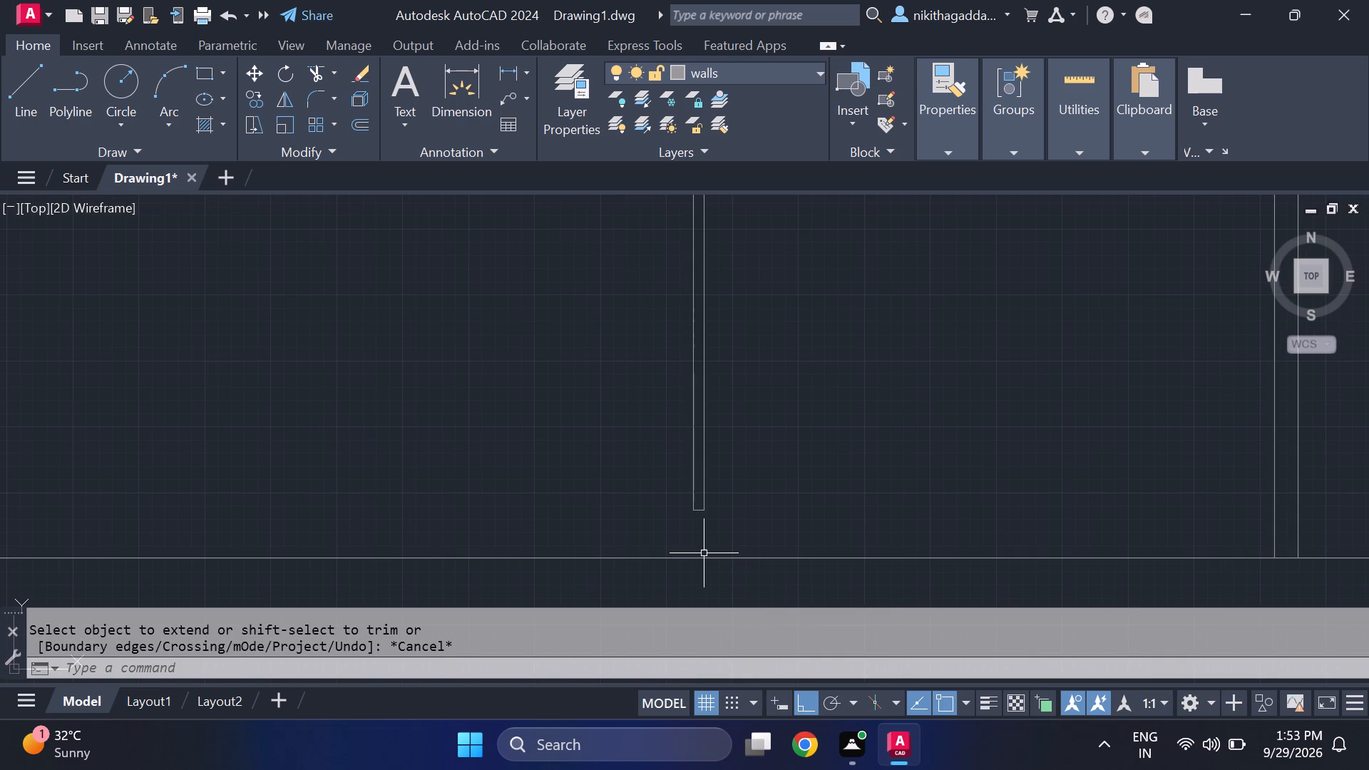
key(l)
key(Return)
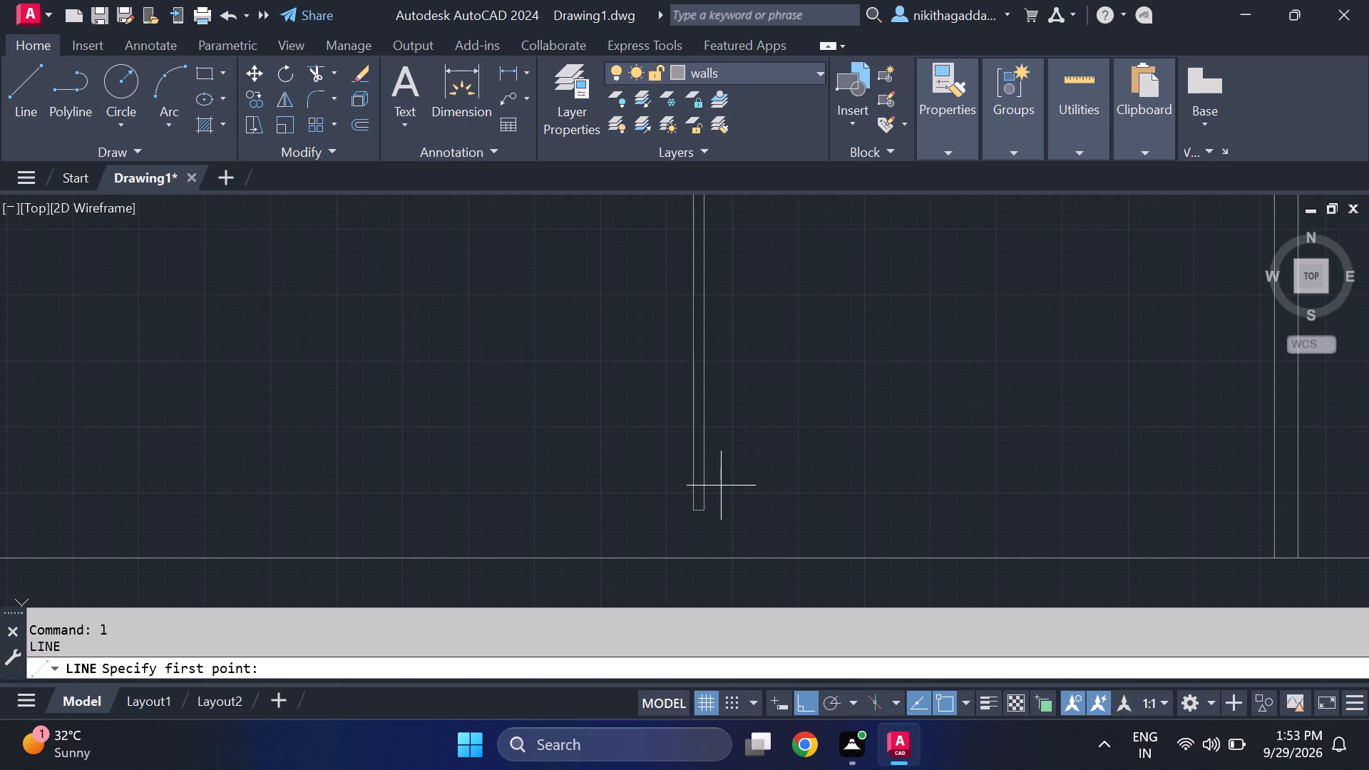
scroll(691, 518, down, 2)
scroll(691, 518, up, 2)
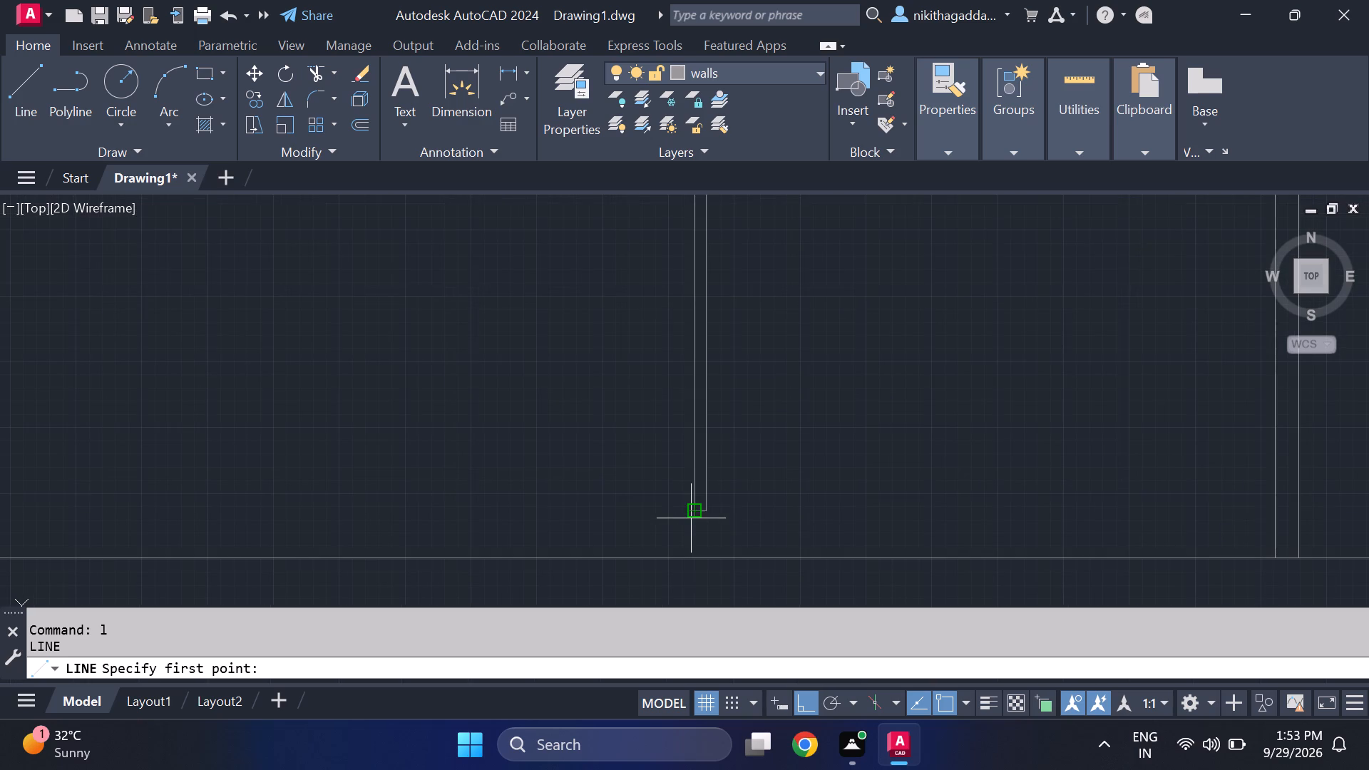
scroll(684, 515, down, 1)
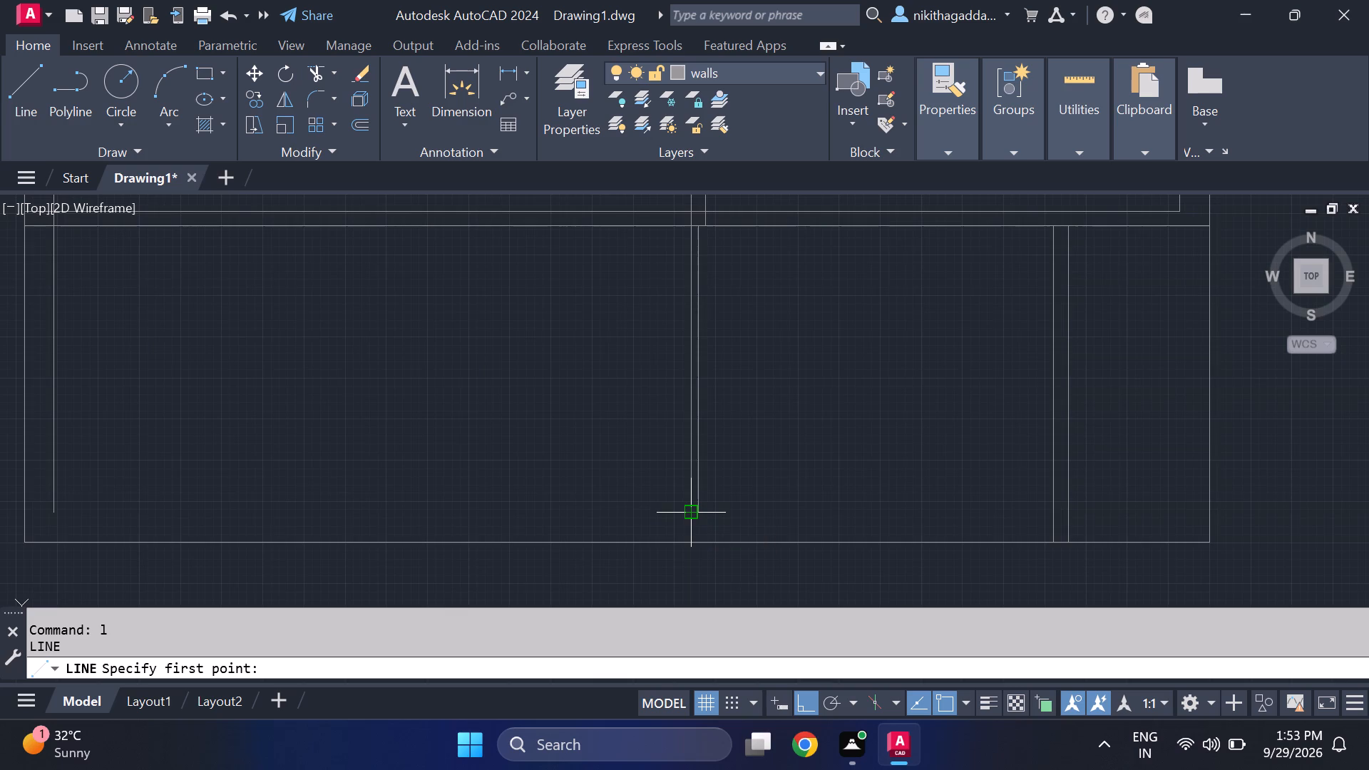
scroll(684, 516, up, 2)
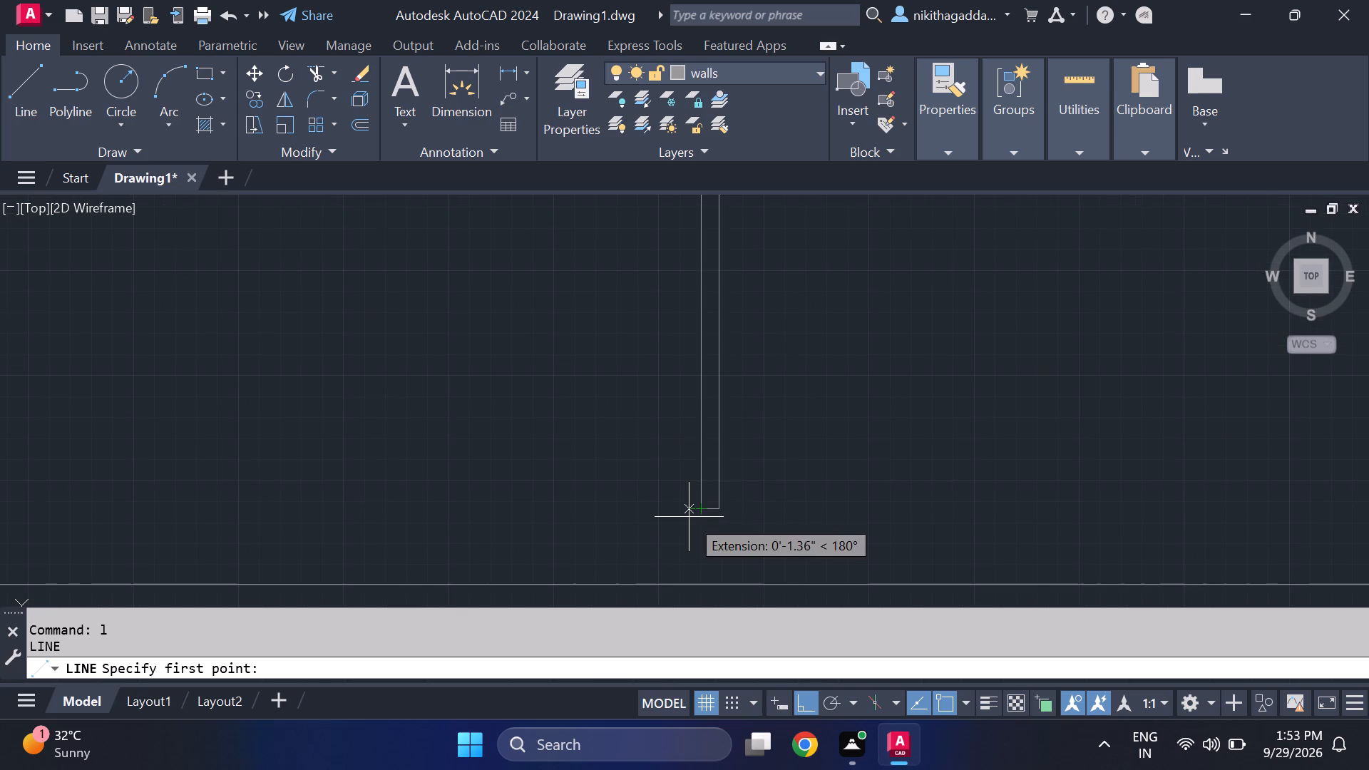
click(689, 515)
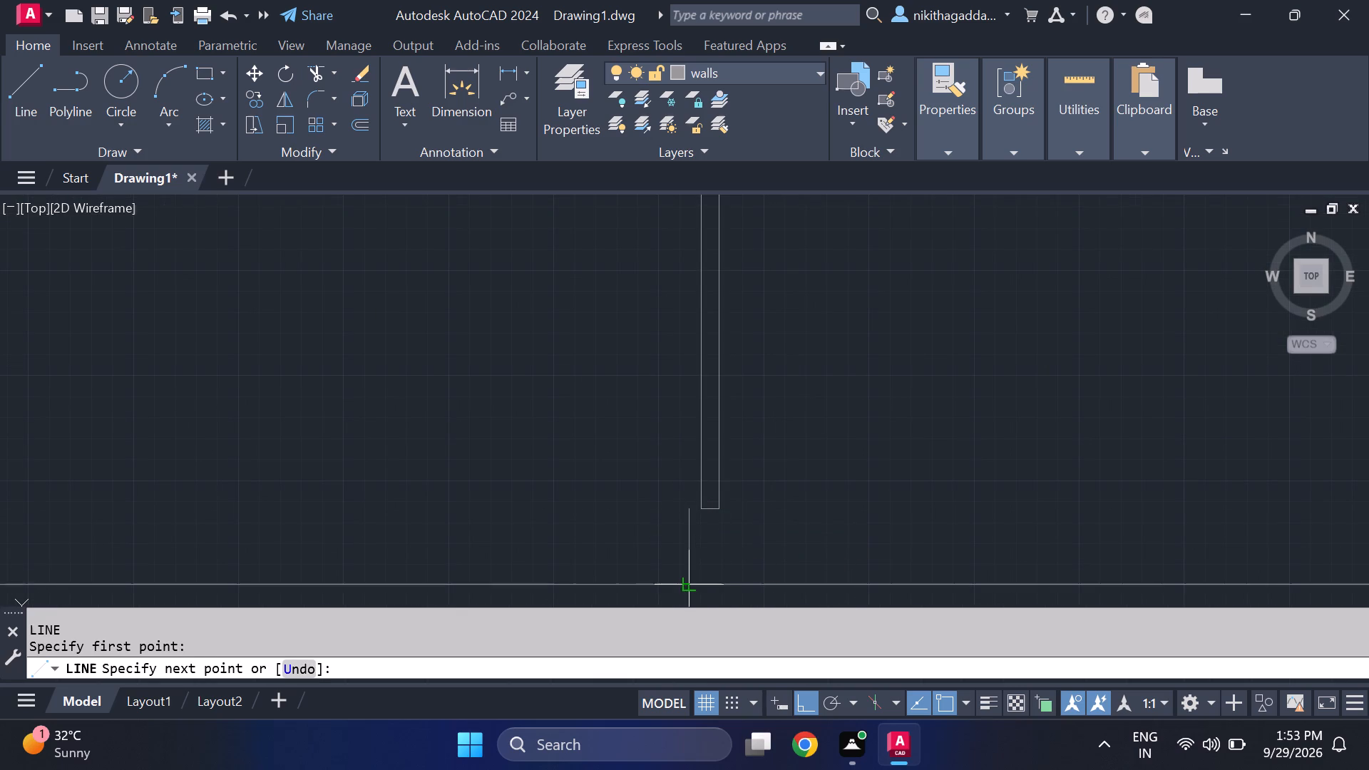
click(688, 583)
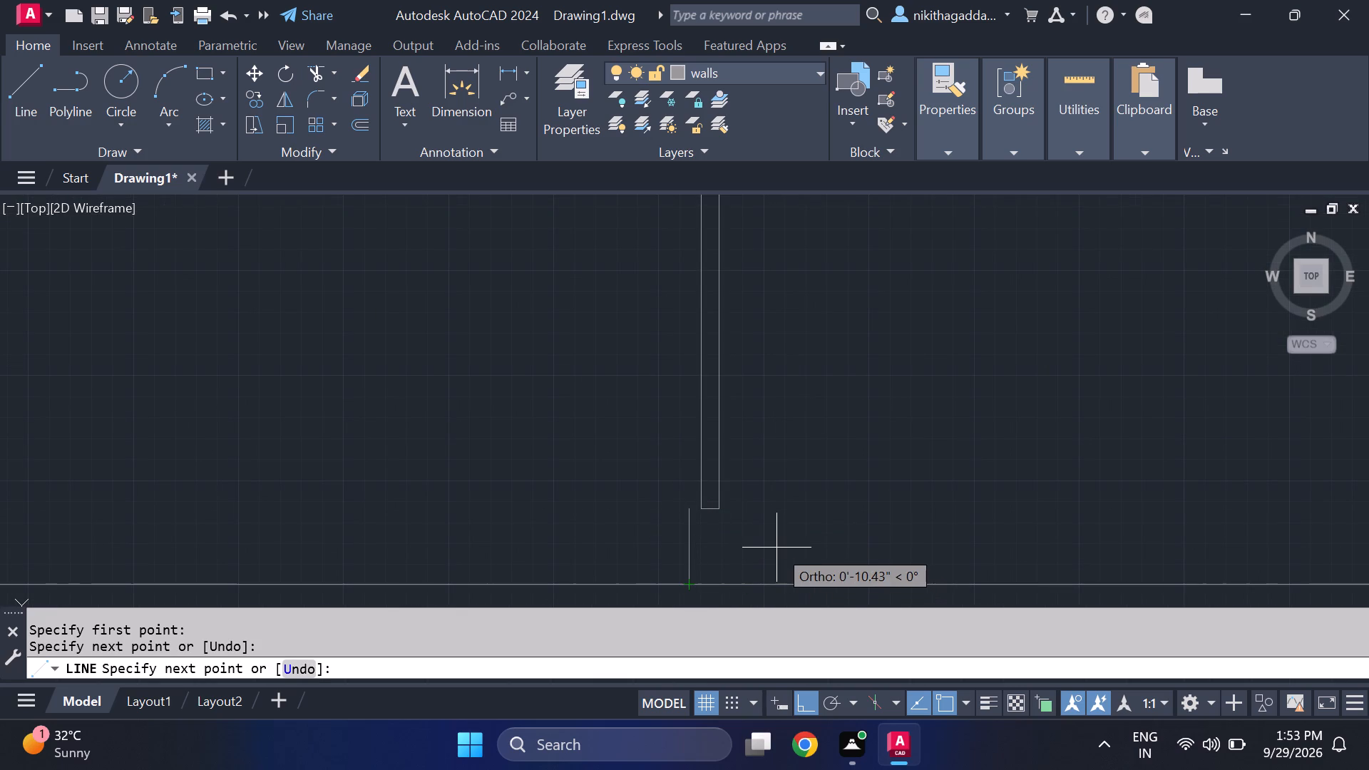
key(Escape)
Draw a matching vertical line to the bottom outer wall line, starting about 4.41" right of the closing line's left end.
key(l)
key(Return)
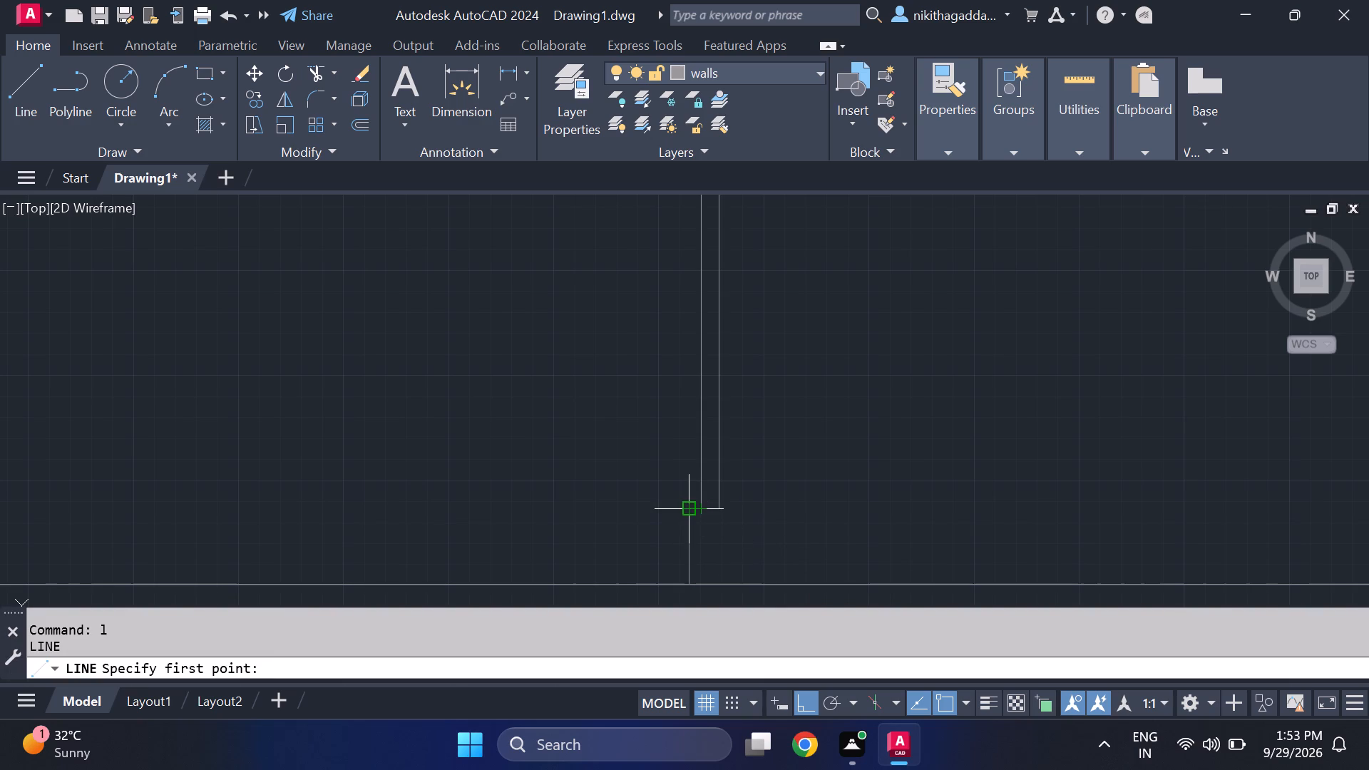
click(737, 512)
click(741, 587)
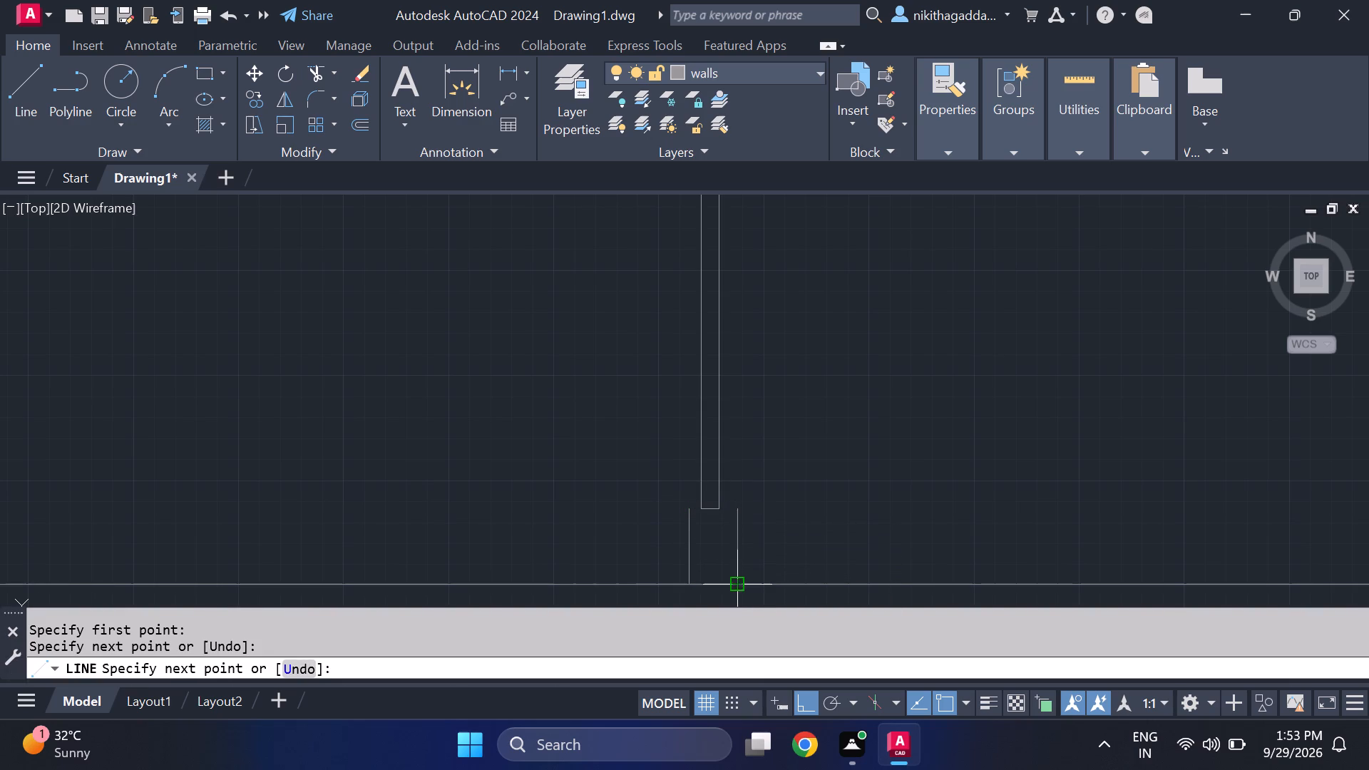
key(Escape)
Extend the central partition's short closing line both ways to meet the two new vertical lines.
text(ex)
key(Return)
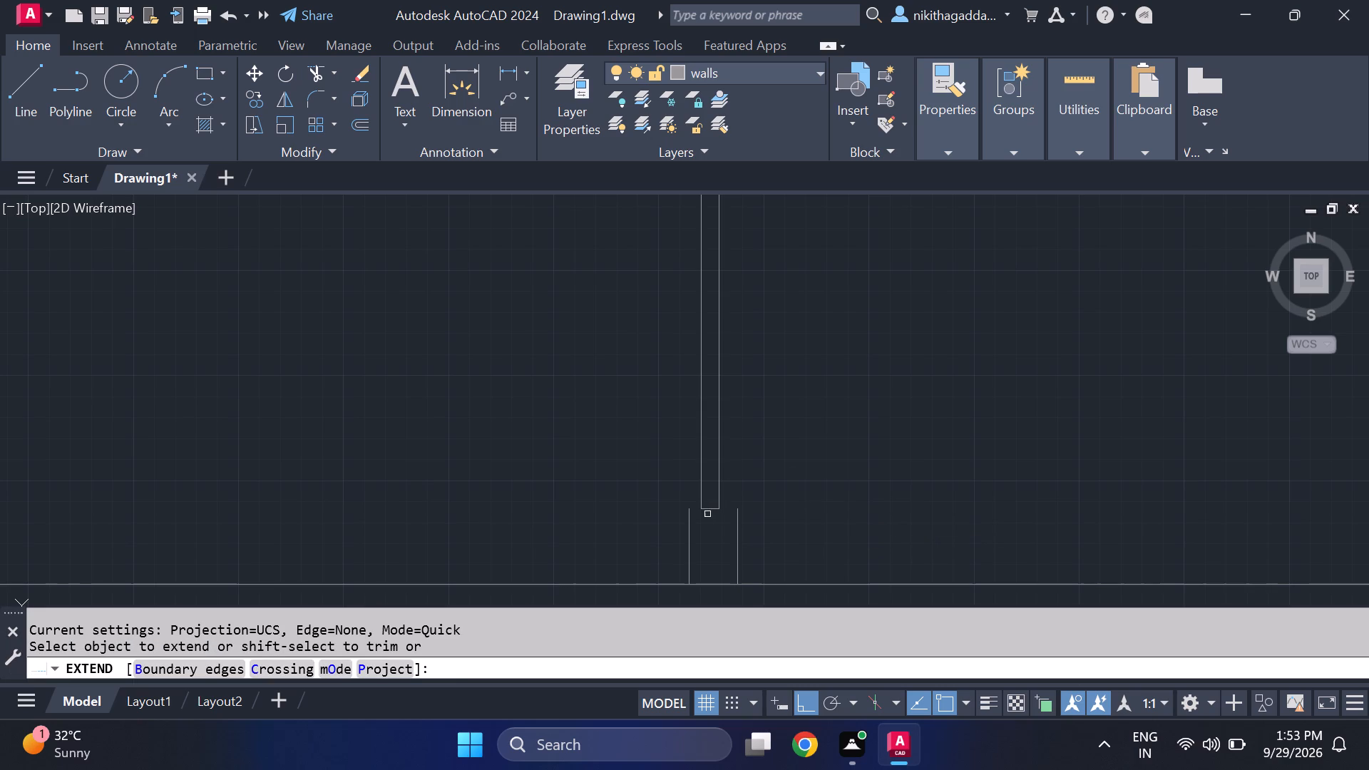
click(705, 510)
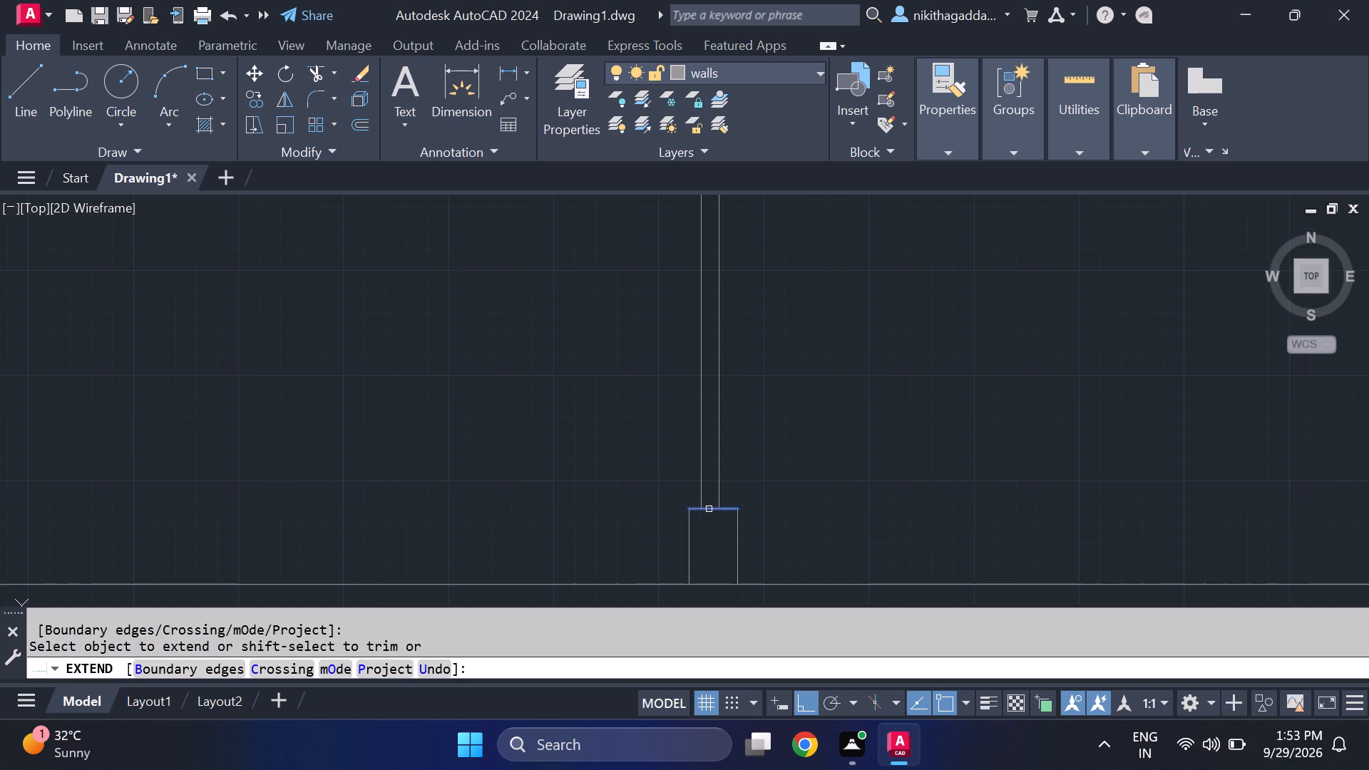
click(709, 509)
scroll(804, 518, down, 4)
key(Escape)
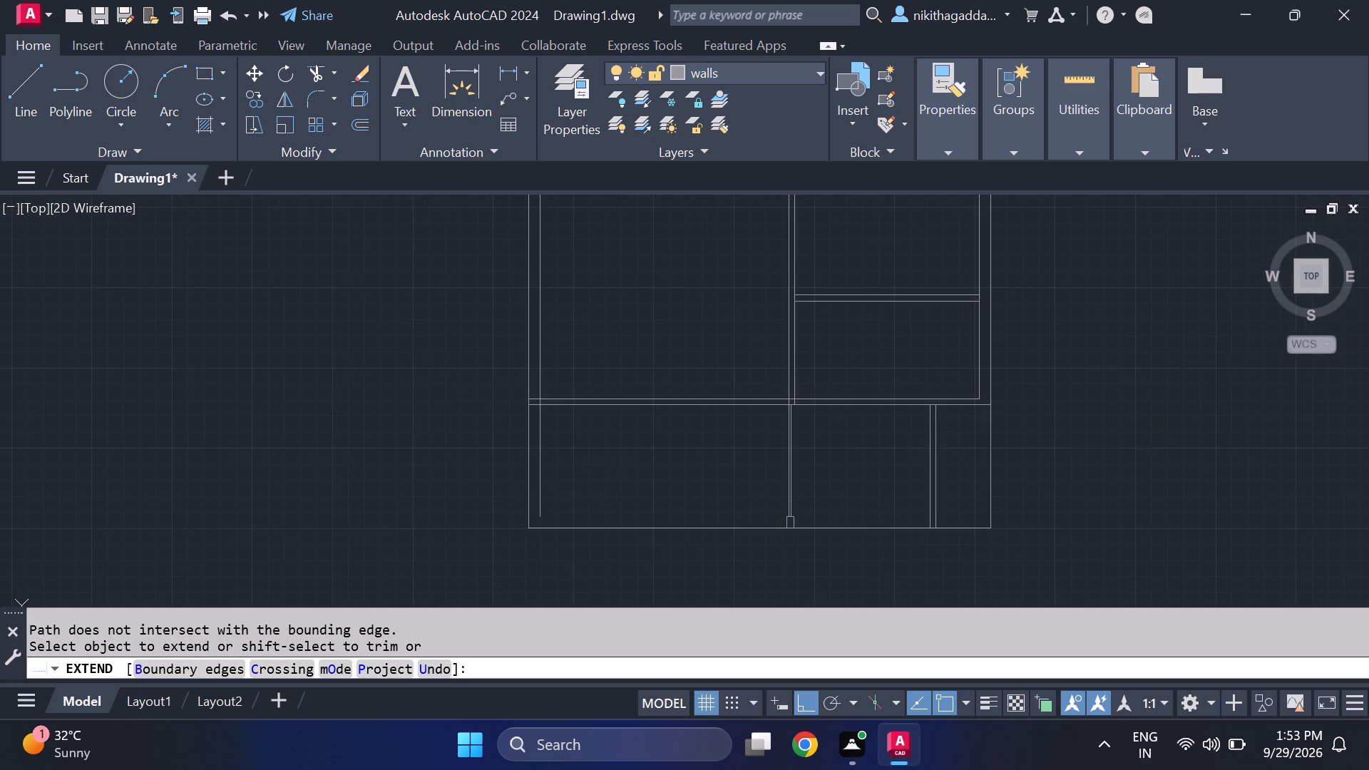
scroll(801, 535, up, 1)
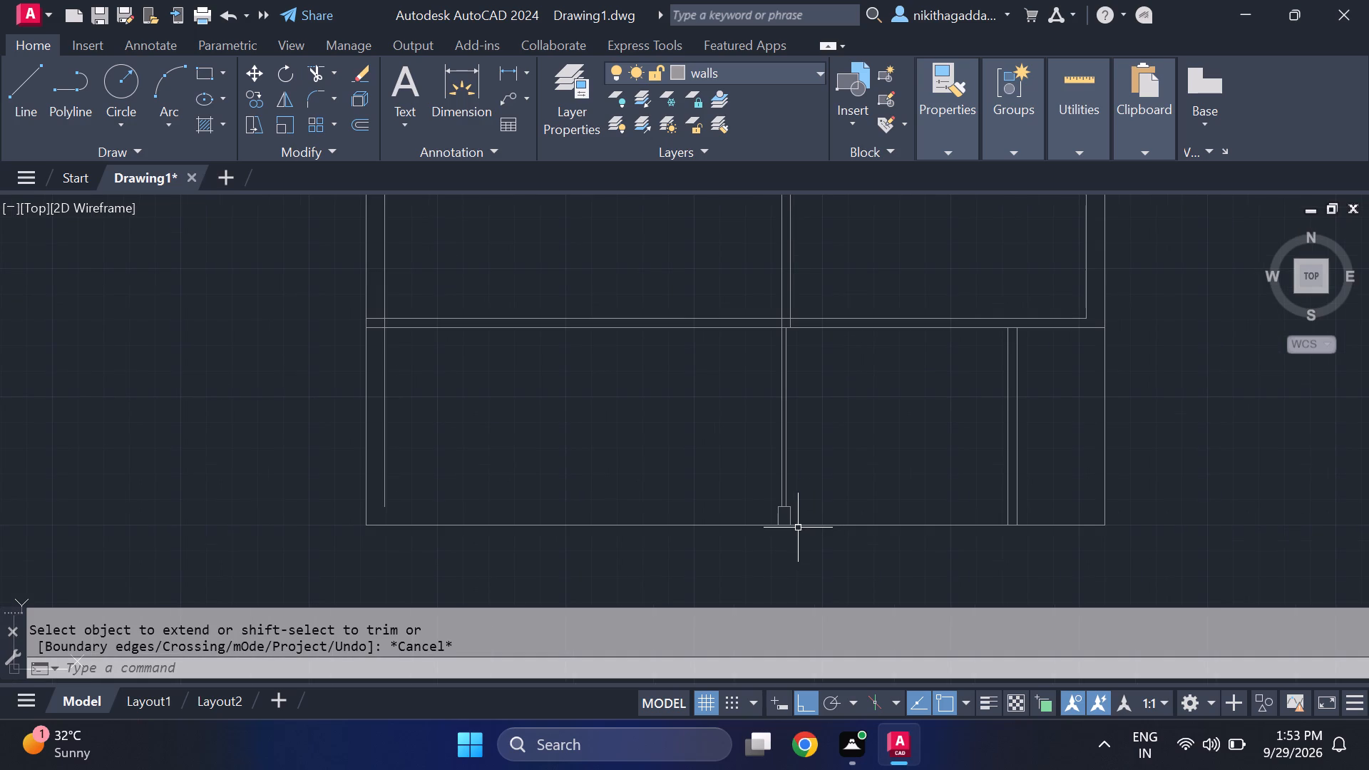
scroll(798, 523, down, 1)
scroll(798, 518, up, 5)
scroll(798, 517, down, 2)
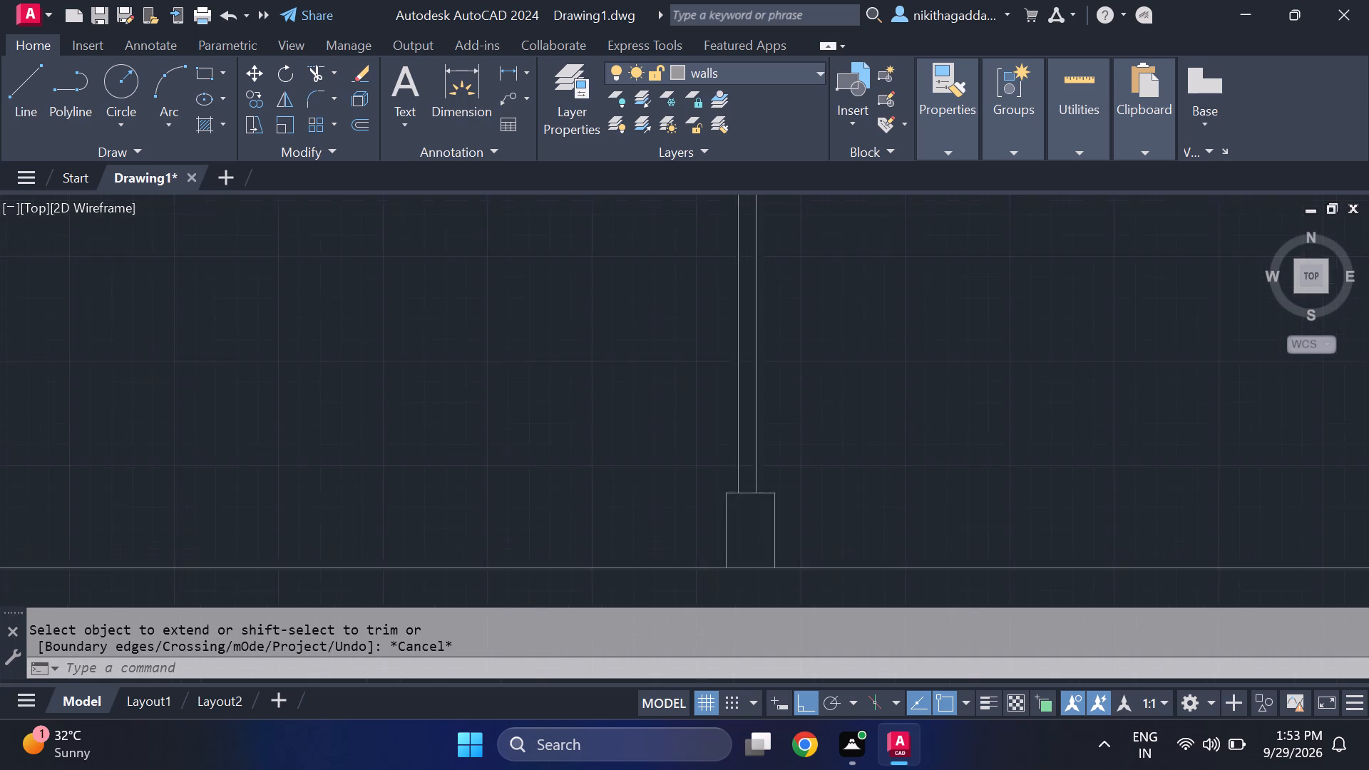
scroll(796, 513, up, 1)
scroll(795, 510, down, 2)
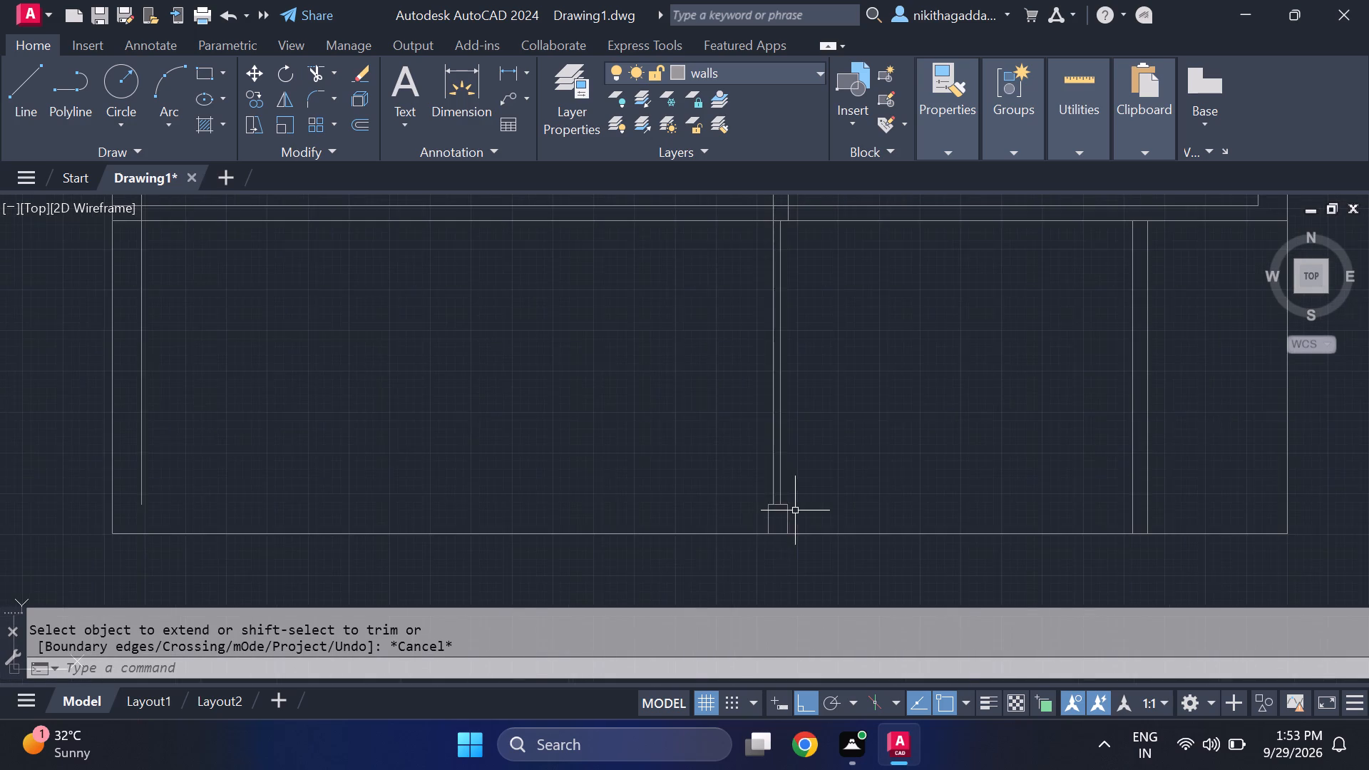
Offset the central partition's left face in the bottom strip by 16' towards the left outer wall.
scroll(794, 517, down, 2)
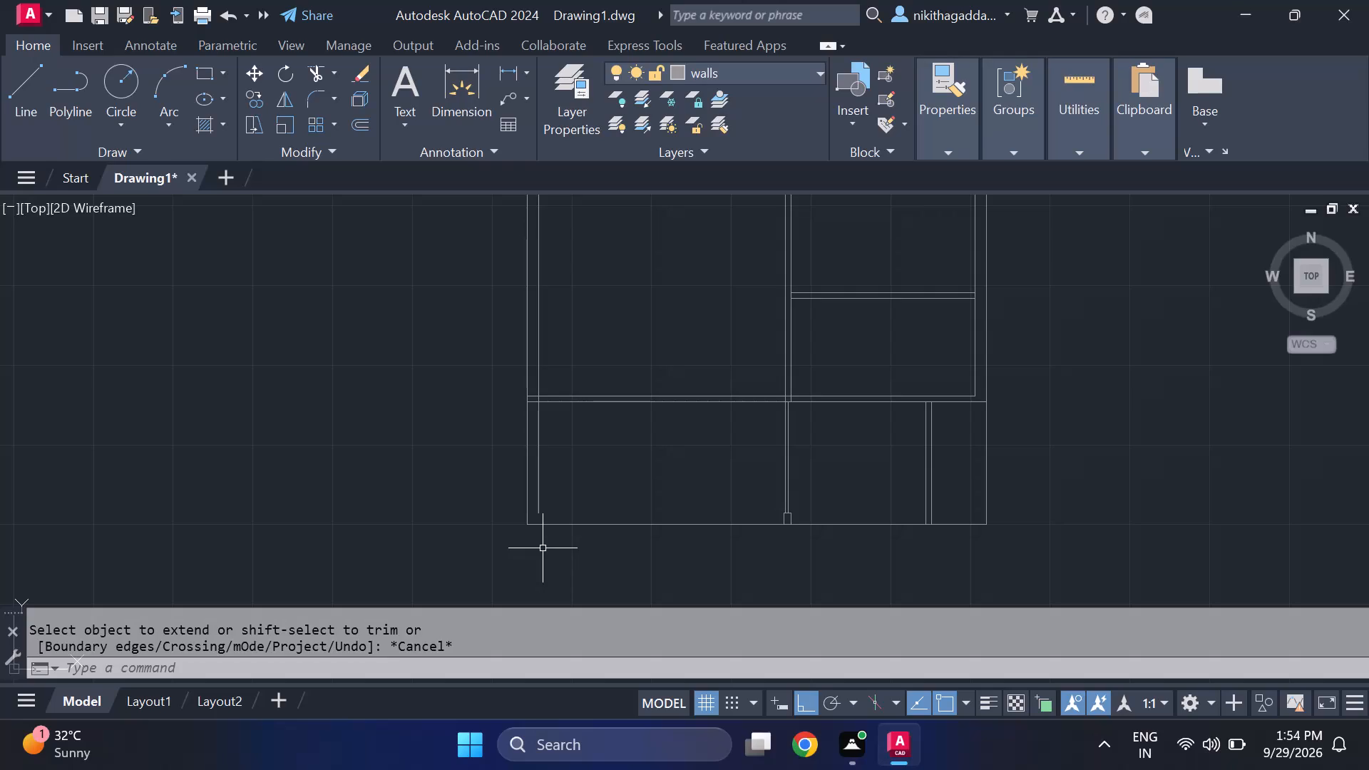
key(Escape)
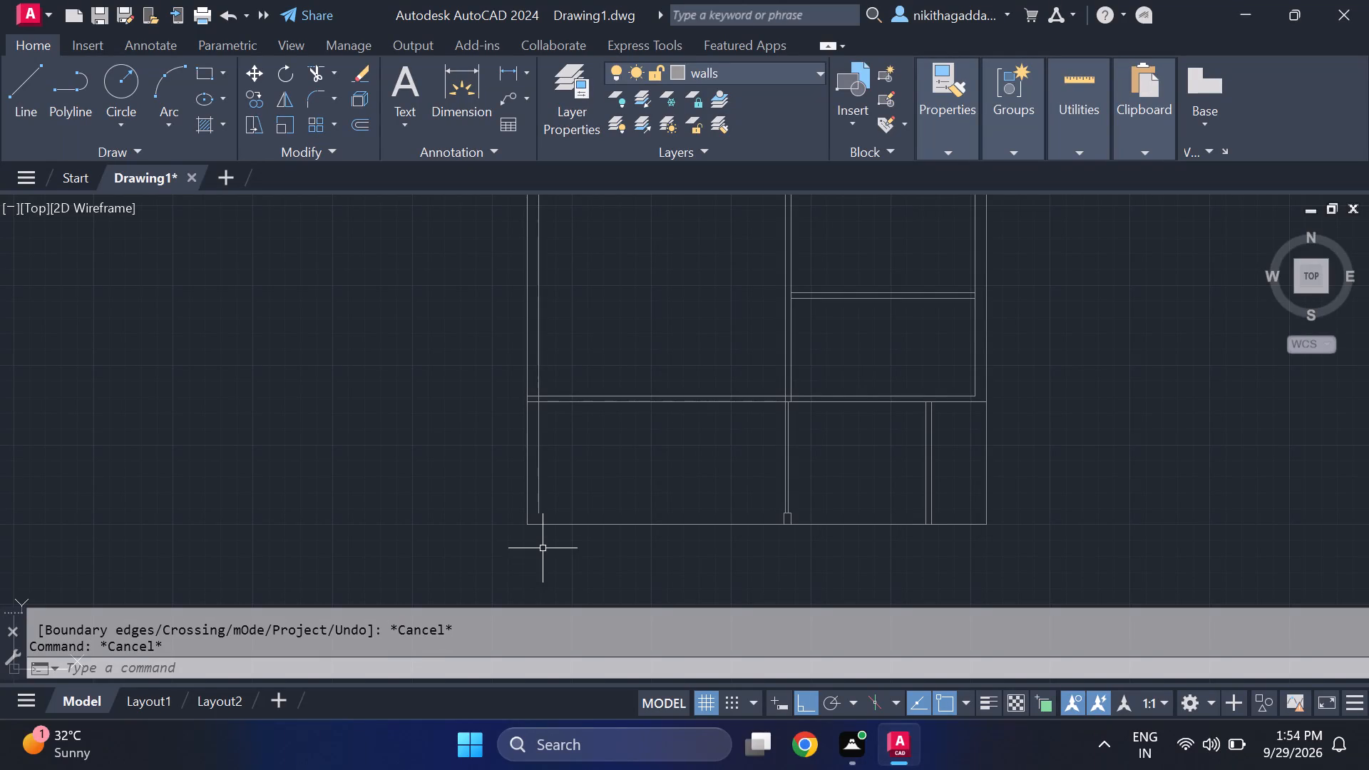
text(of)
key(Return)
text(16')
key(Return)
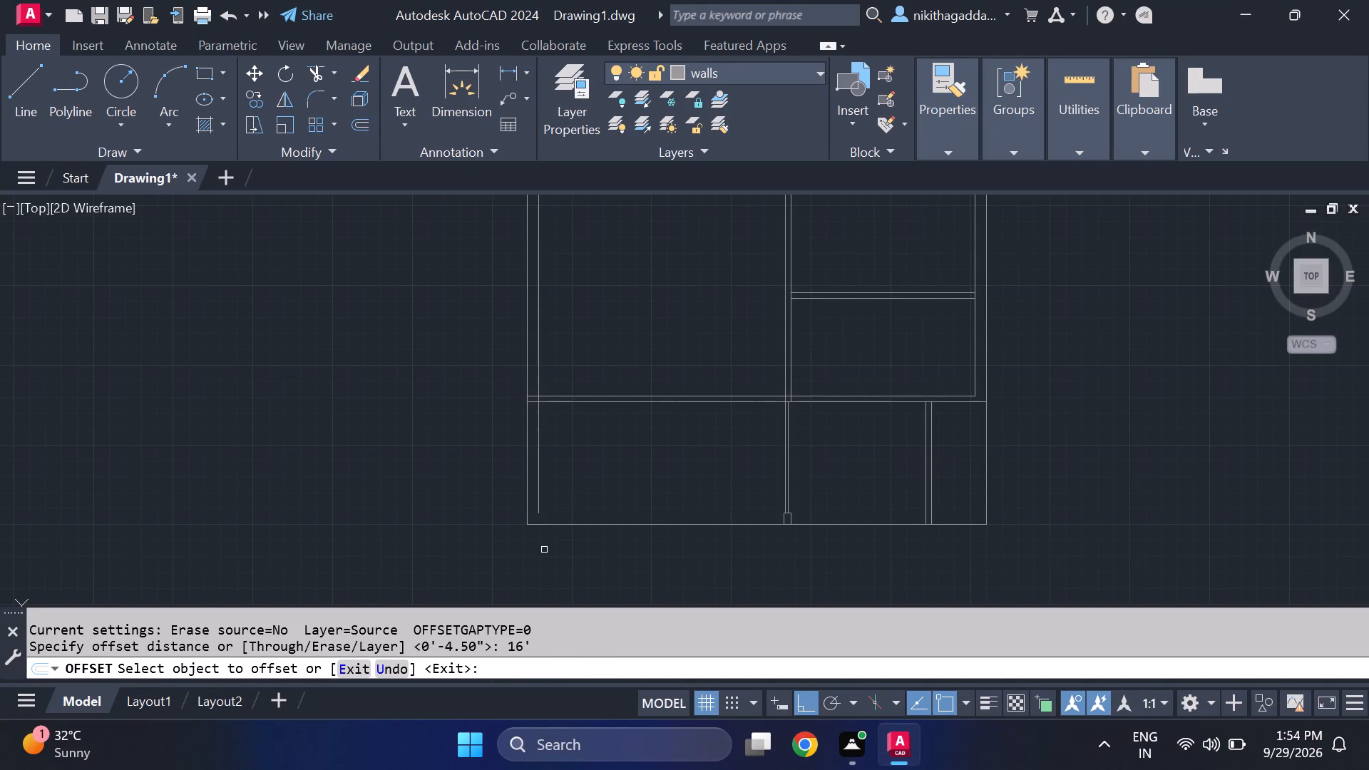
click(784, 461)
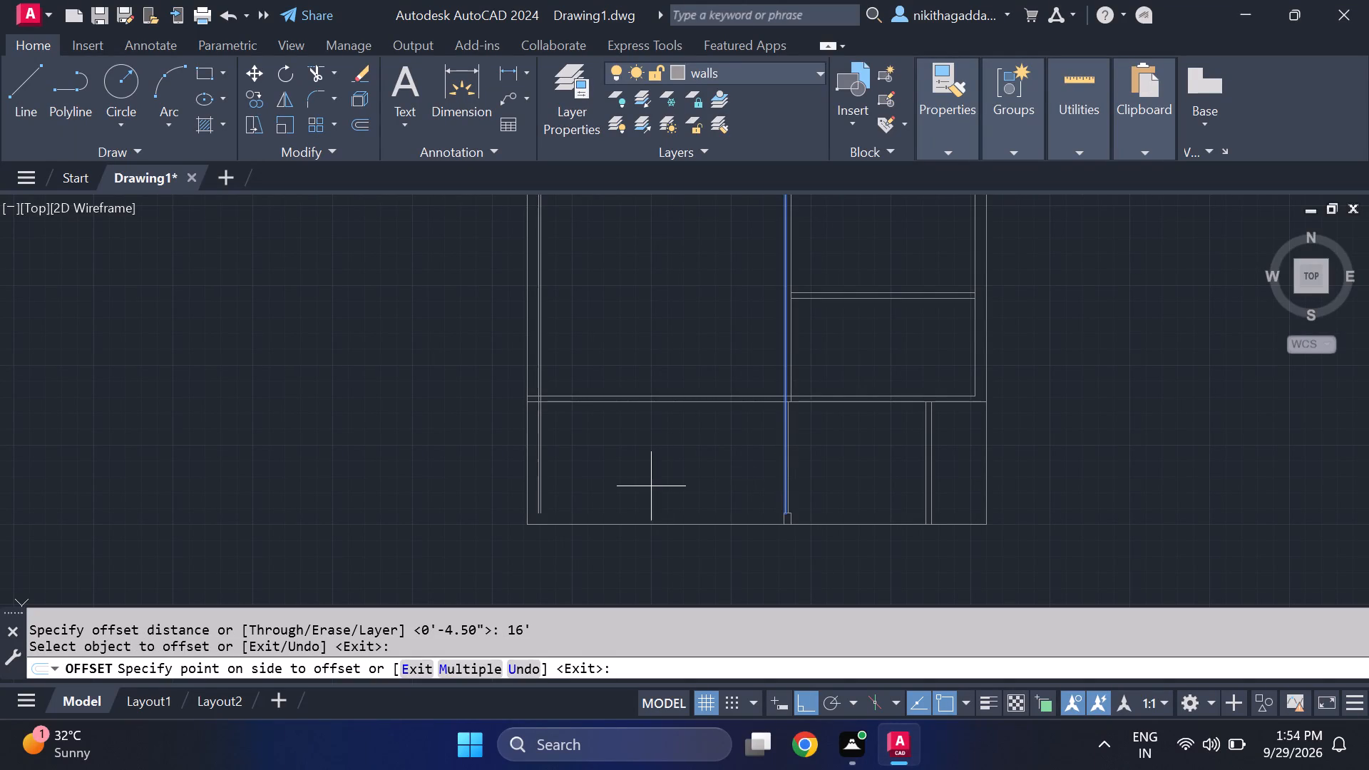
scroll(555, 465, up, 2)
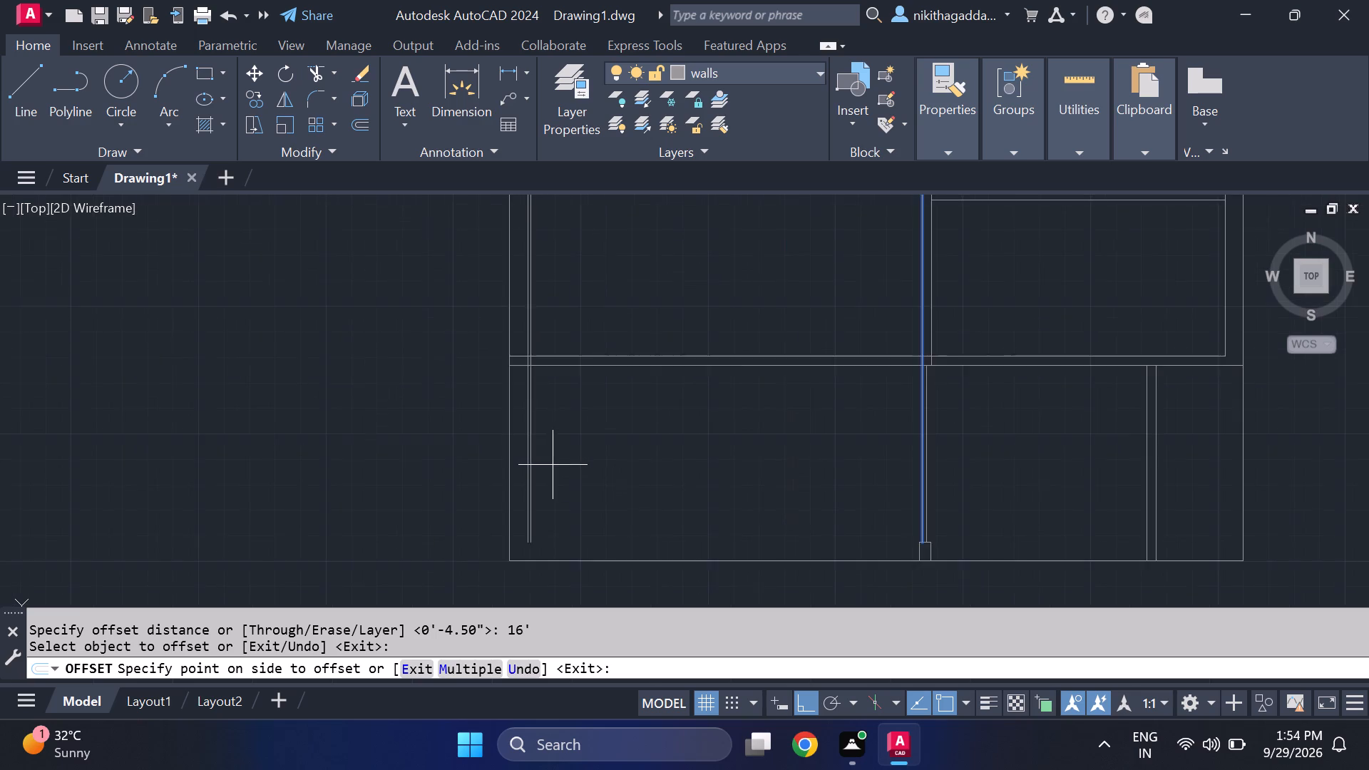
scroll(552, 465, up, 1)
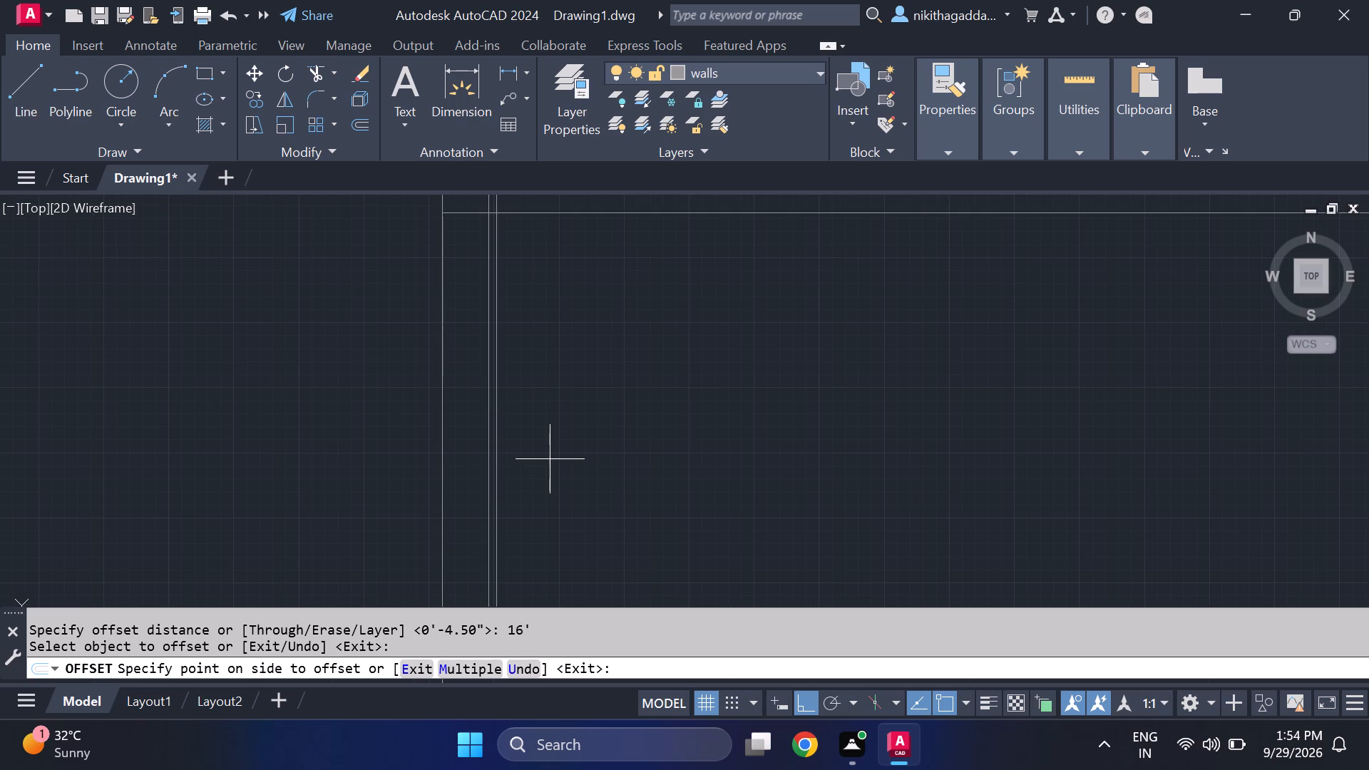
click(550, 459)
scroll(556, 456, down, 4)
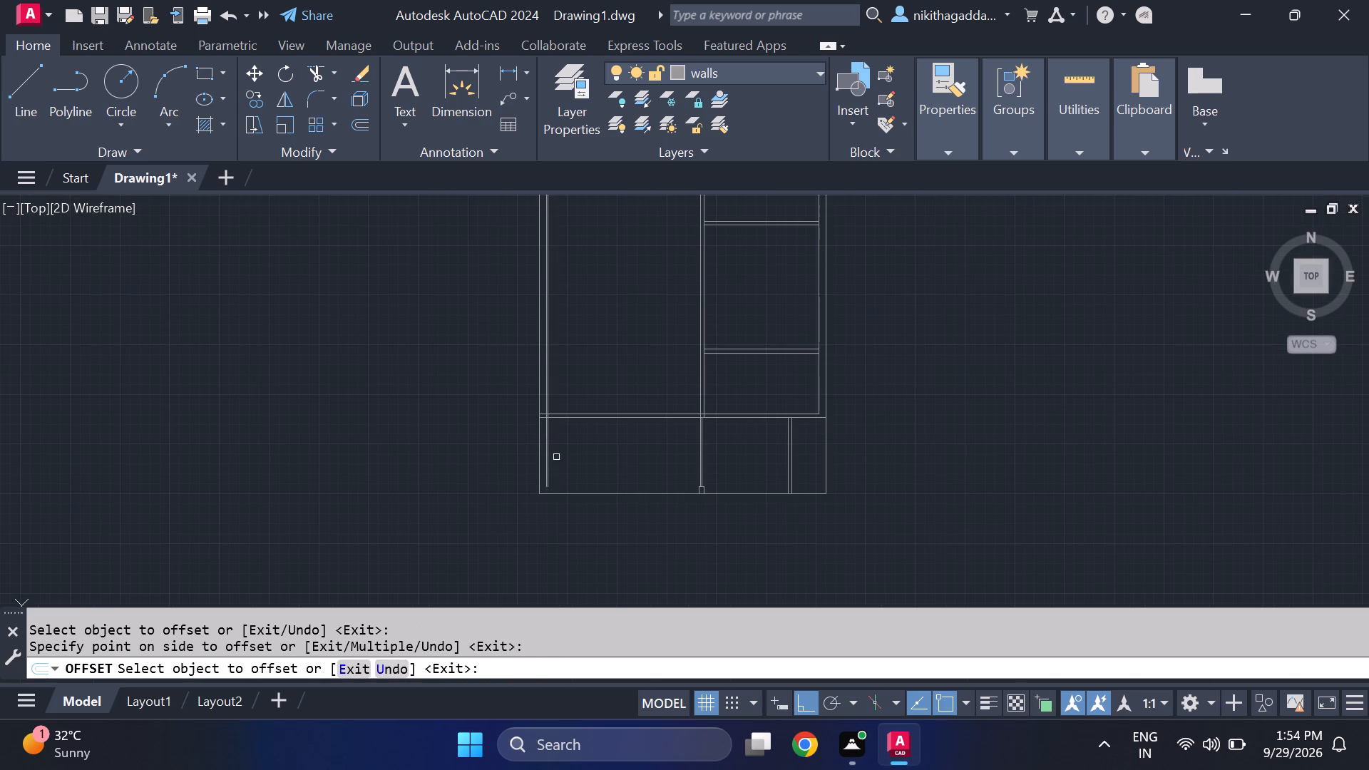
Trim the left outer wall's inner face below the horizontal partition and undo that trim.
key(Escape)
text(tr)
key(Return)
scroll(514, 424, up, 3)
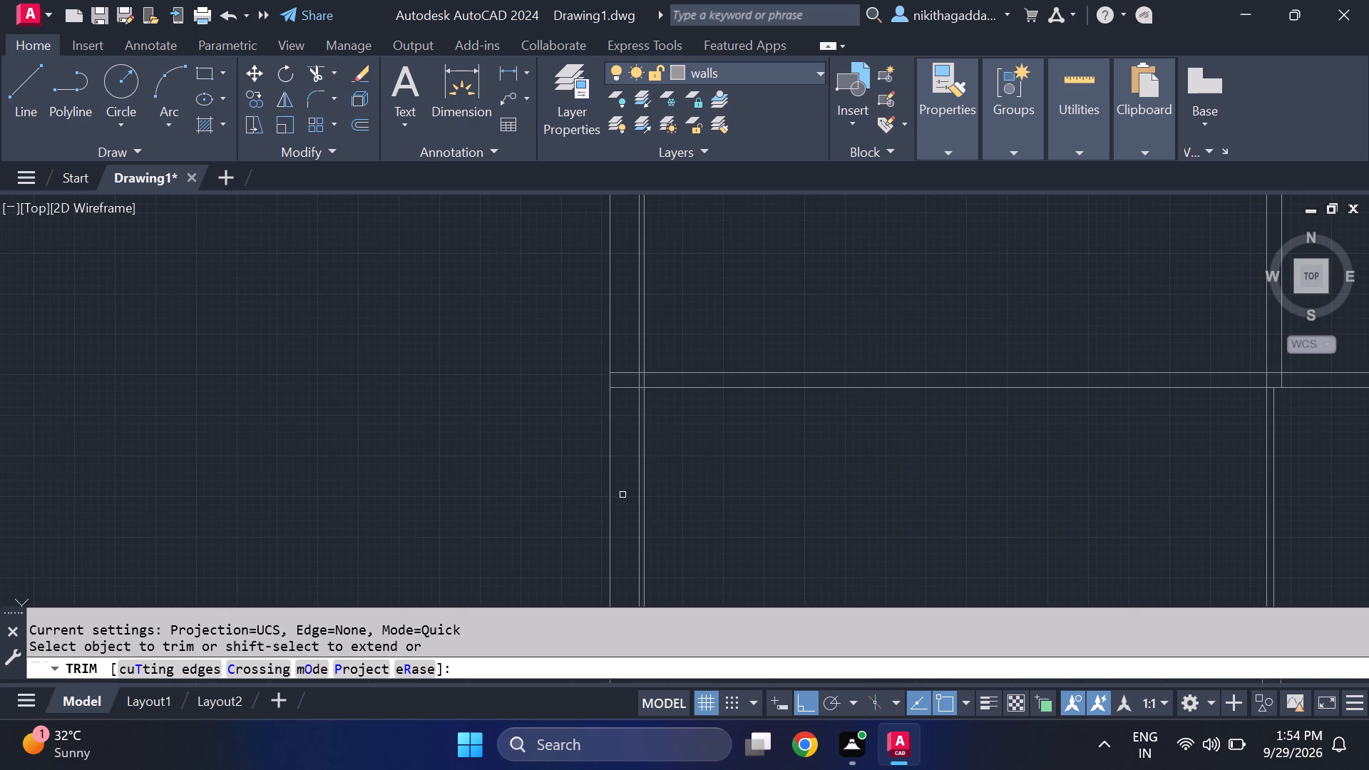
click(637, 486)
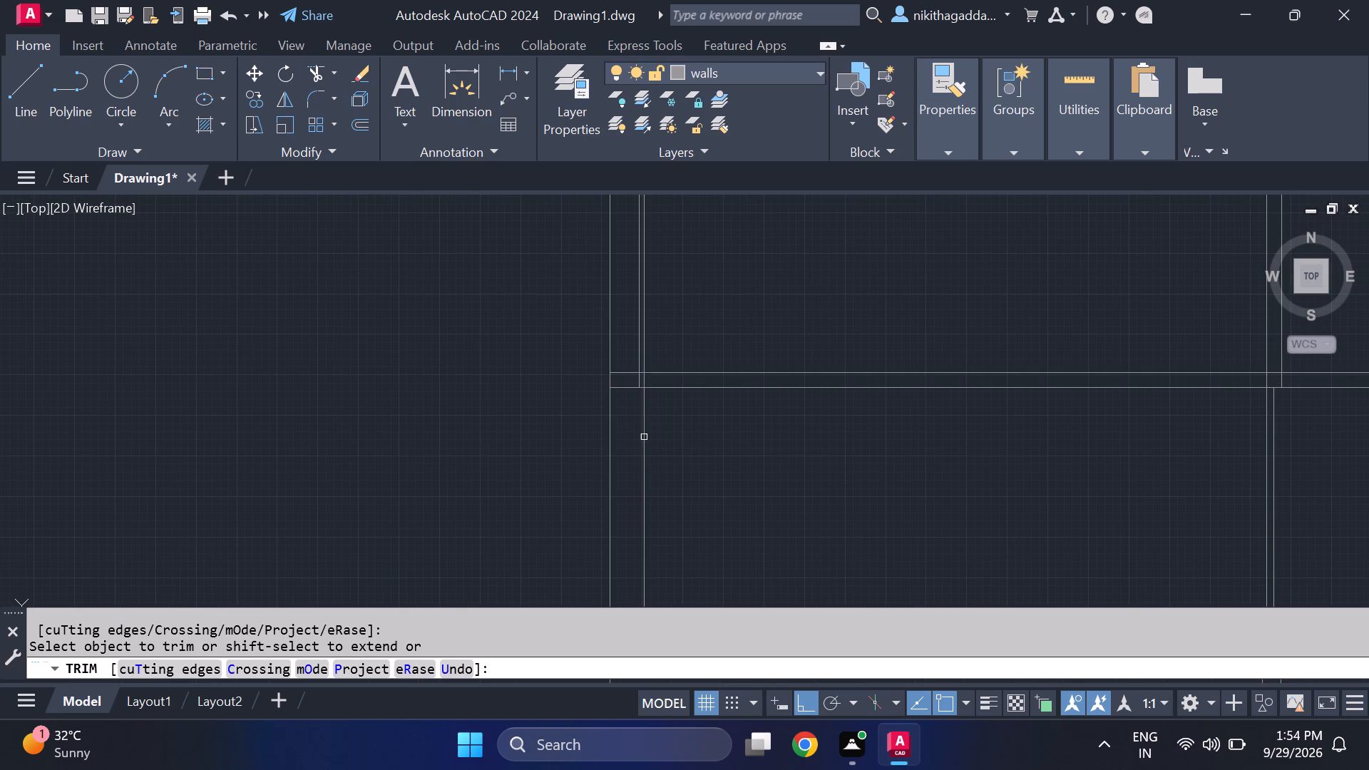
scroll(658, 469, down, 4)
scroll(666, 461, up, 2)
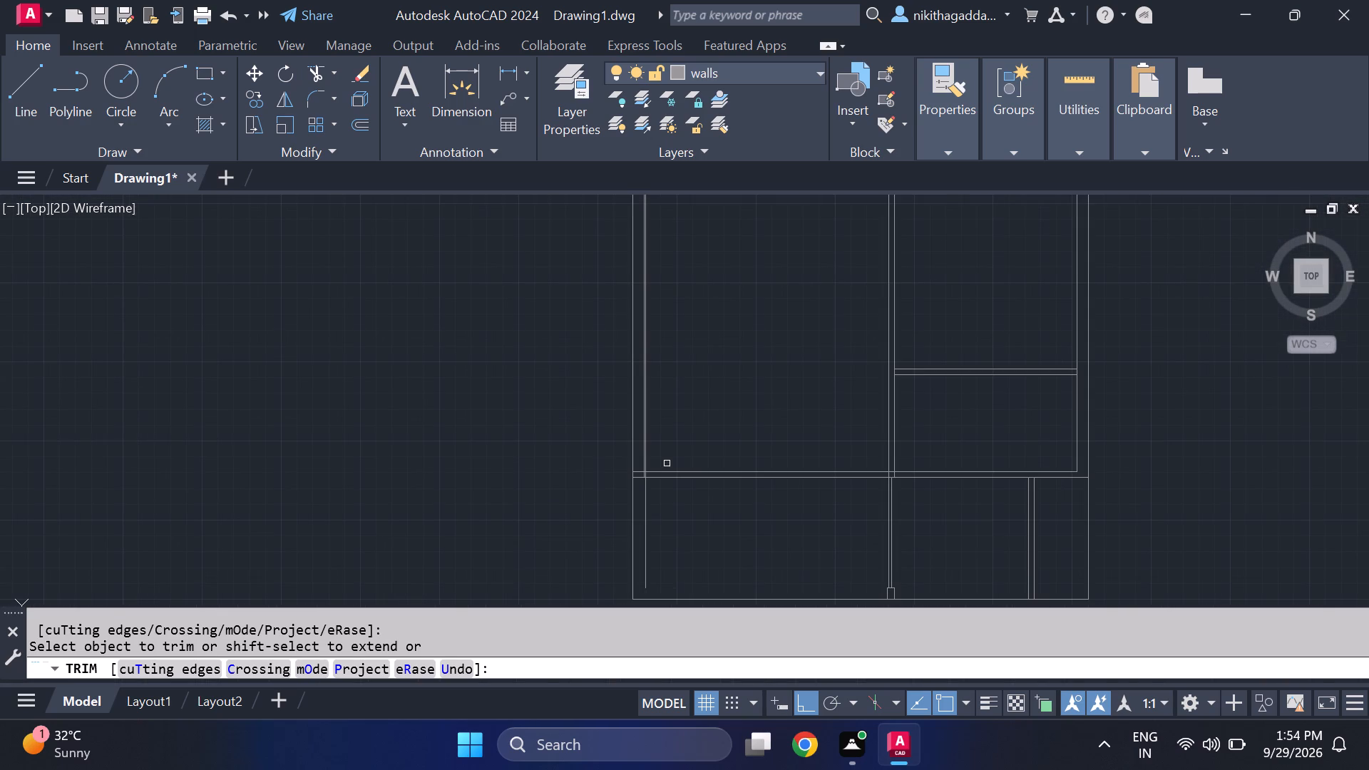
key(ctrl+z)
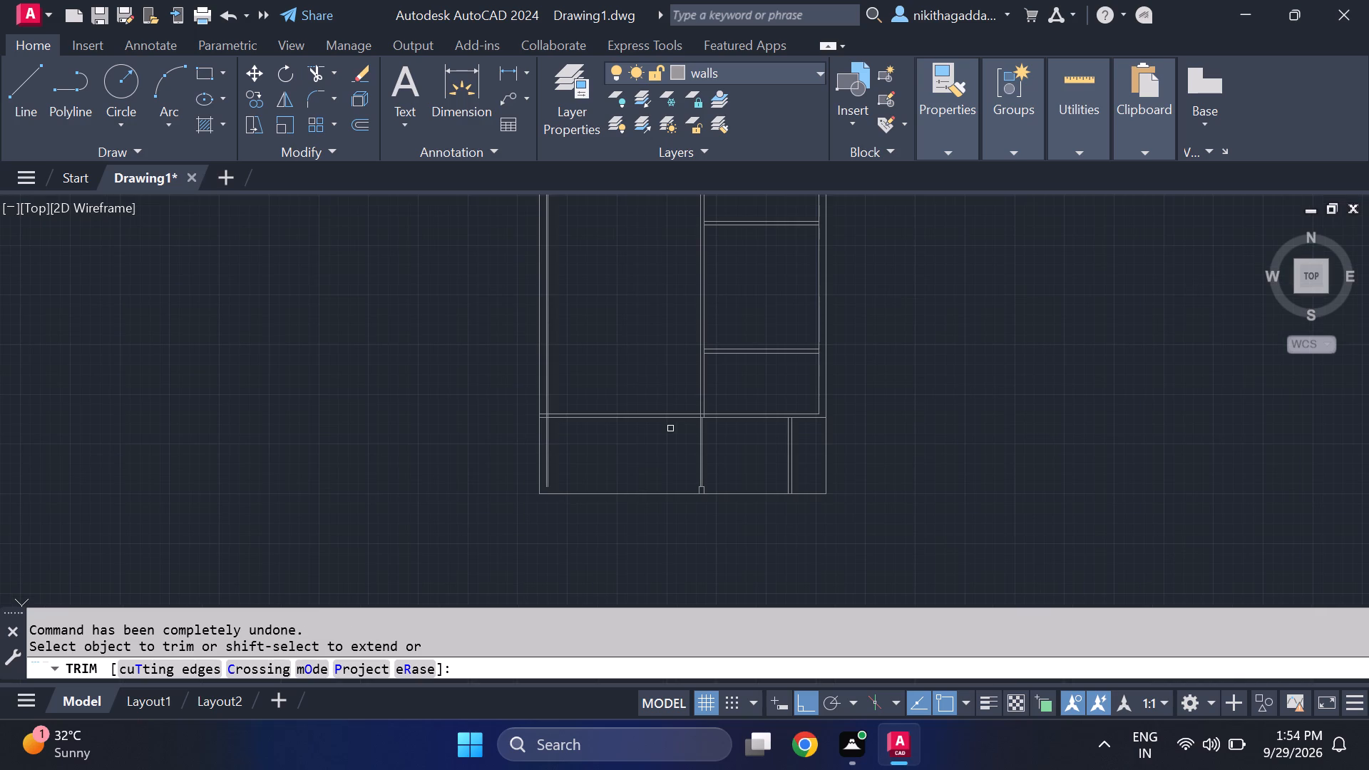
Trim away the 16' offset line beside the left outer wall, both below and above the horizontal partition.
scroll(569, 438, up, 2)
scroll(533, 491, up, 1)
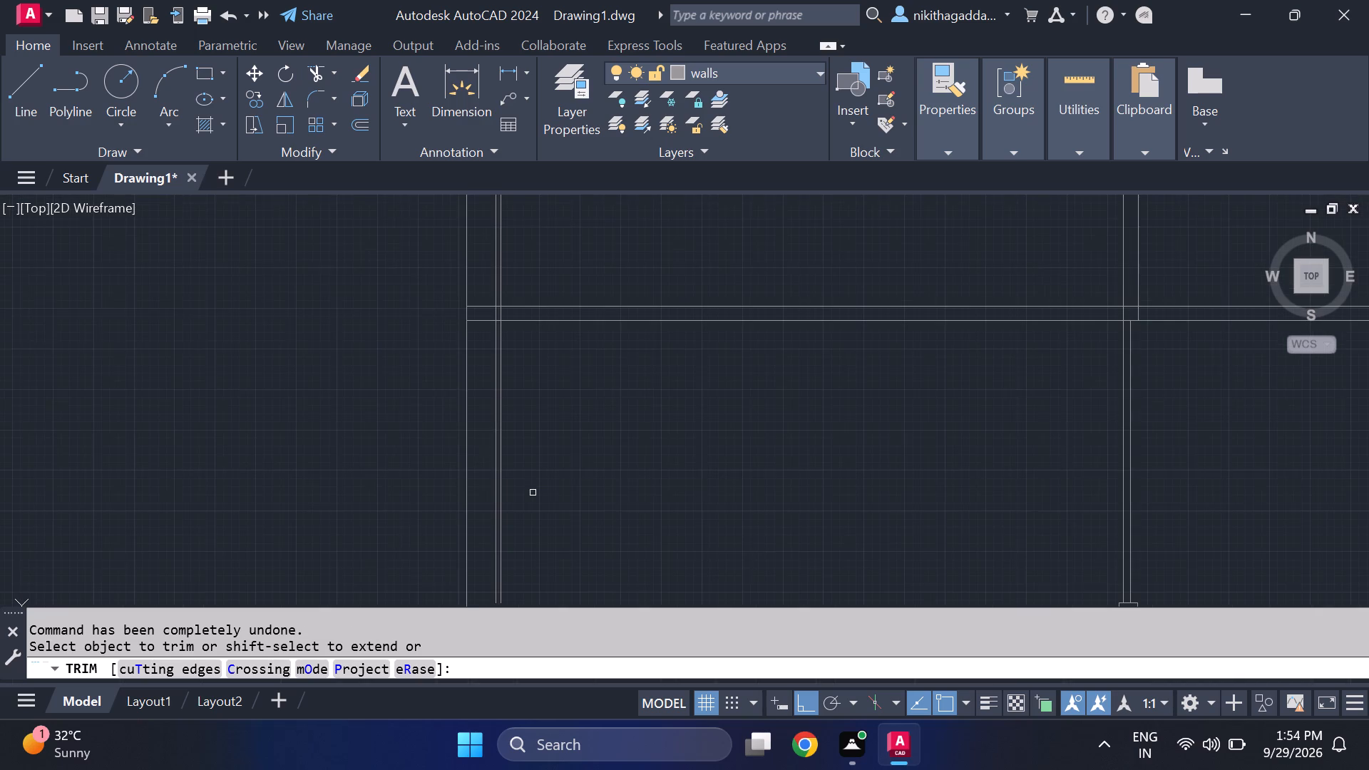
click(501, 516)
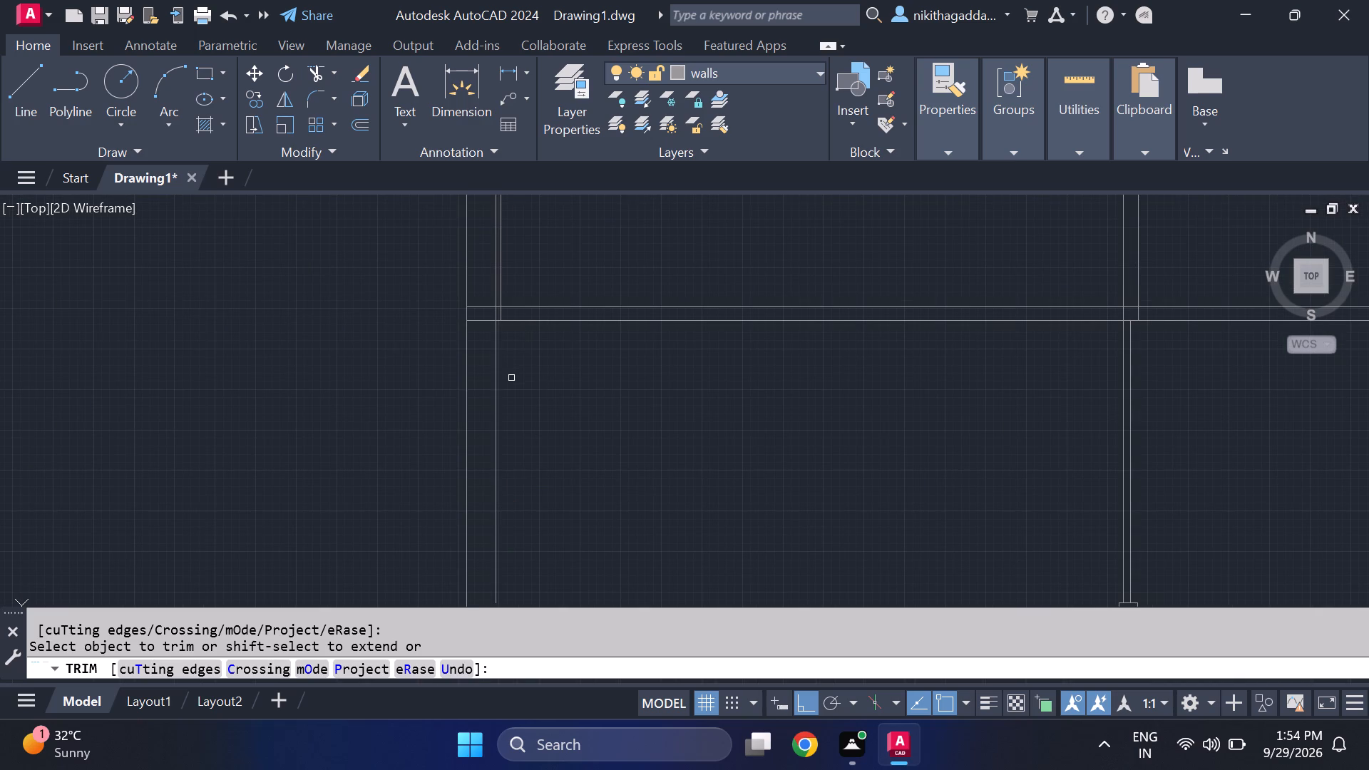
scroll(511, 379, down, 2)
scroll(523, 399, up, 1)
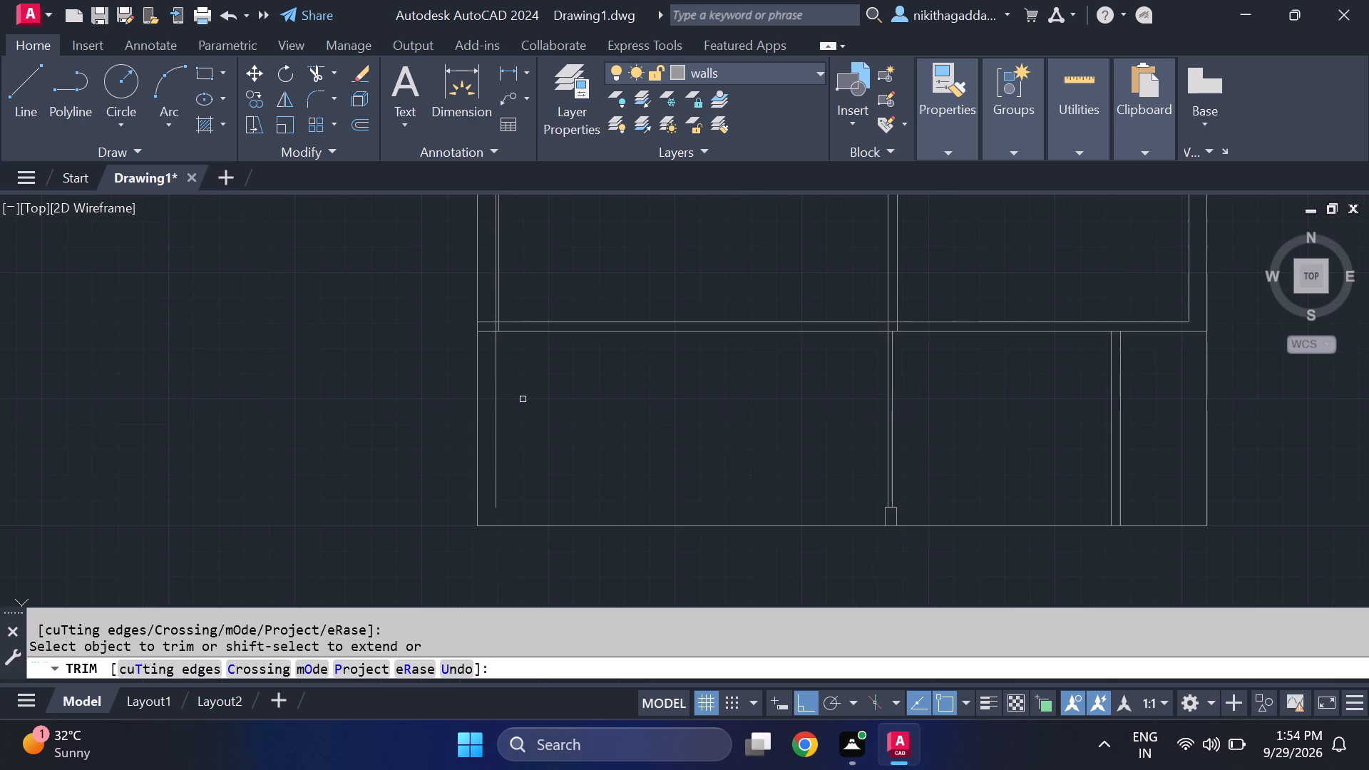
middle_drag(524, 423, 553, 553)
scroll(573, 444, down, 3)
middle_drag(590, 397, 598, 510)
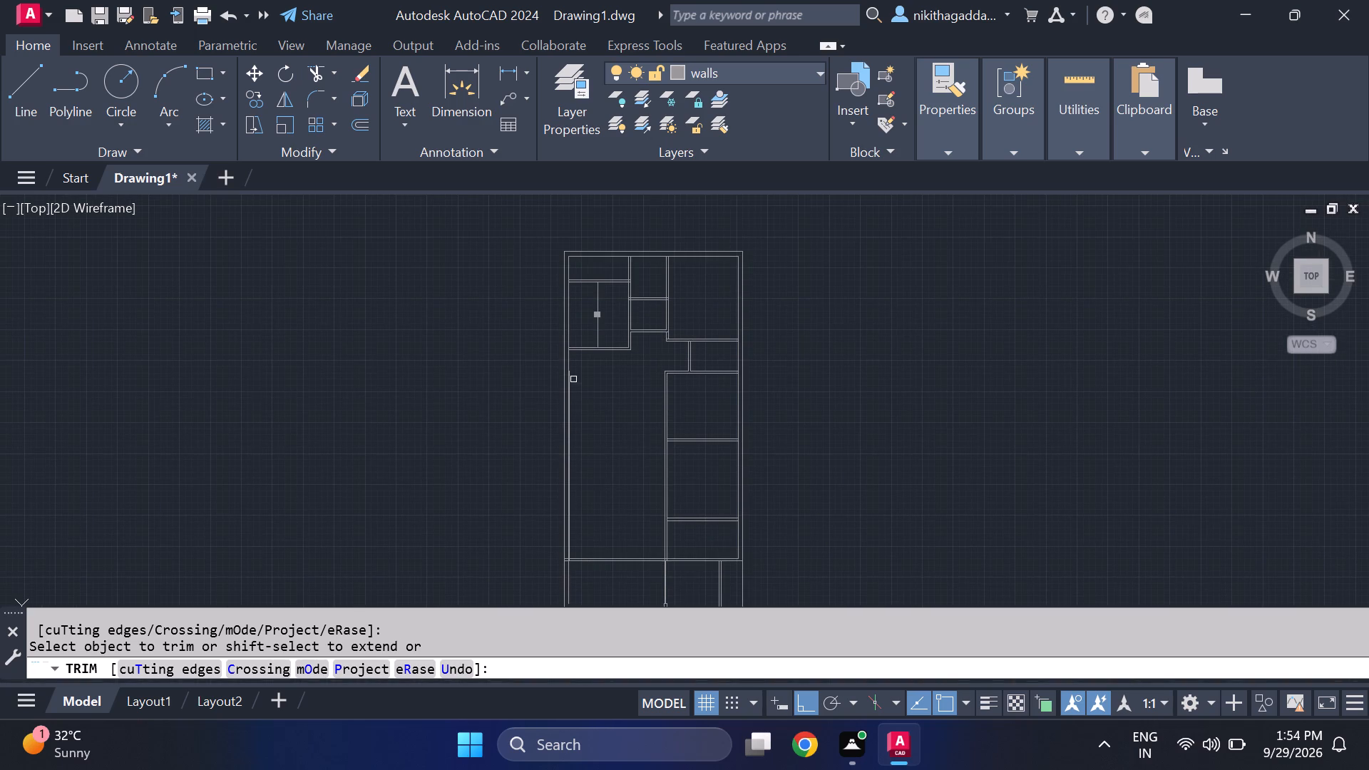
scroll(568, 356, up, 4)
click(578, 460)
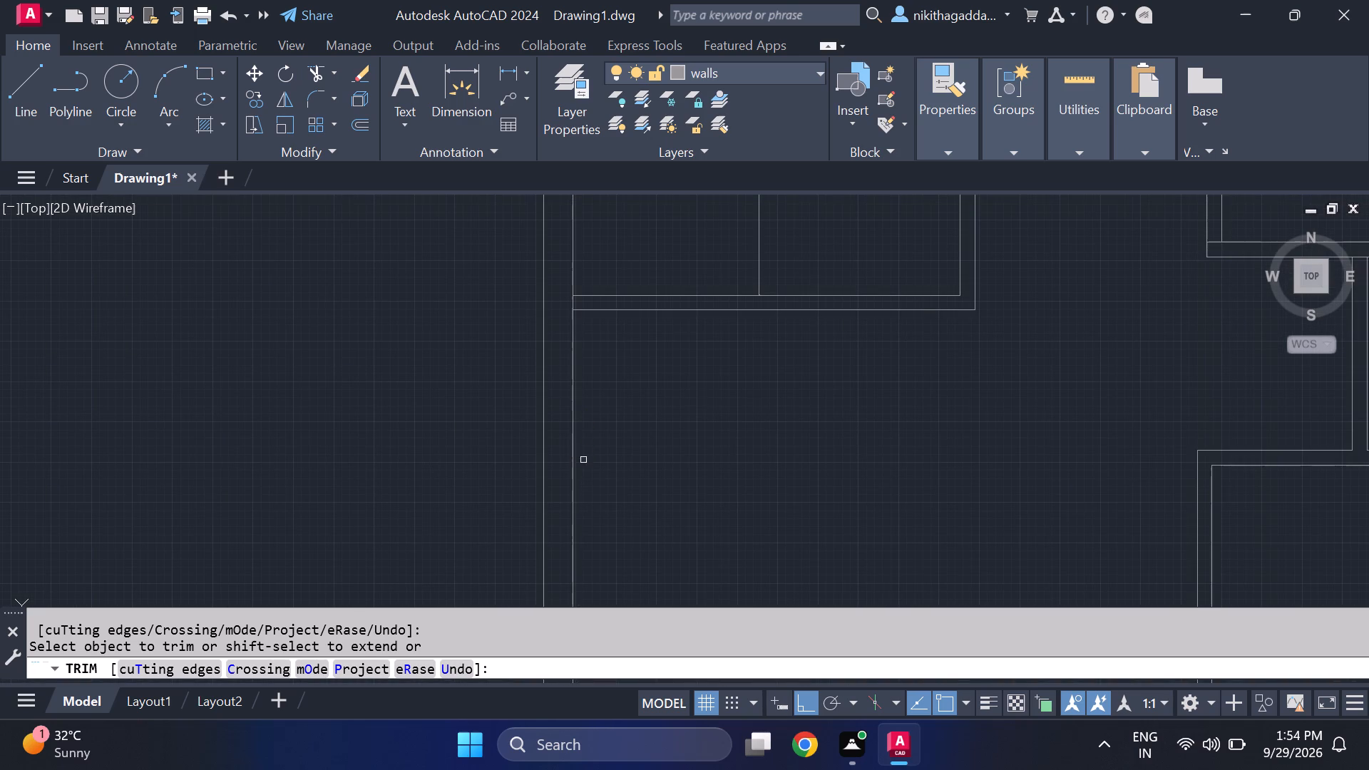
Trim the left outer wall's inner face out of the bottom strip, up to the horizontal partition's lower face.
scroll(650, 465, down, 4)
middle_drag(670, 560, 617, 342)
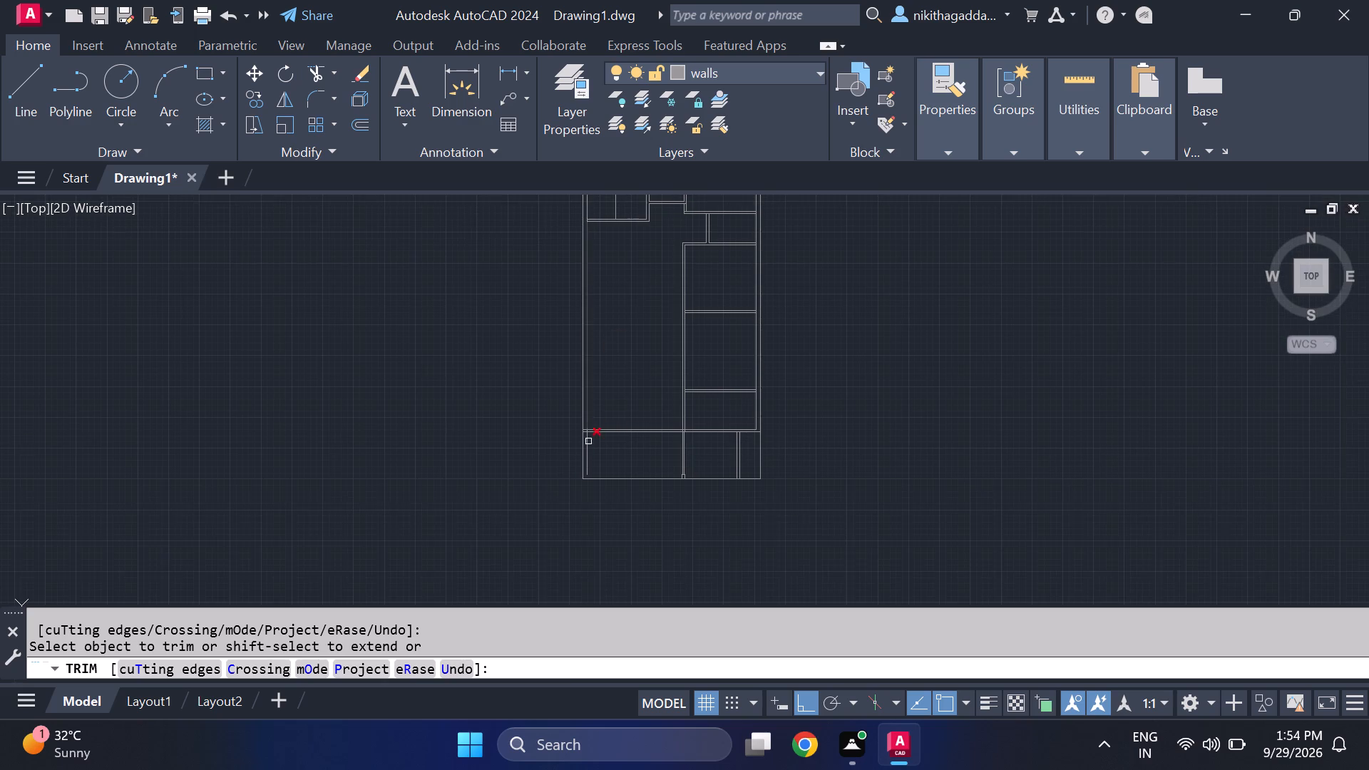
scroll(590, 448, up, 3)
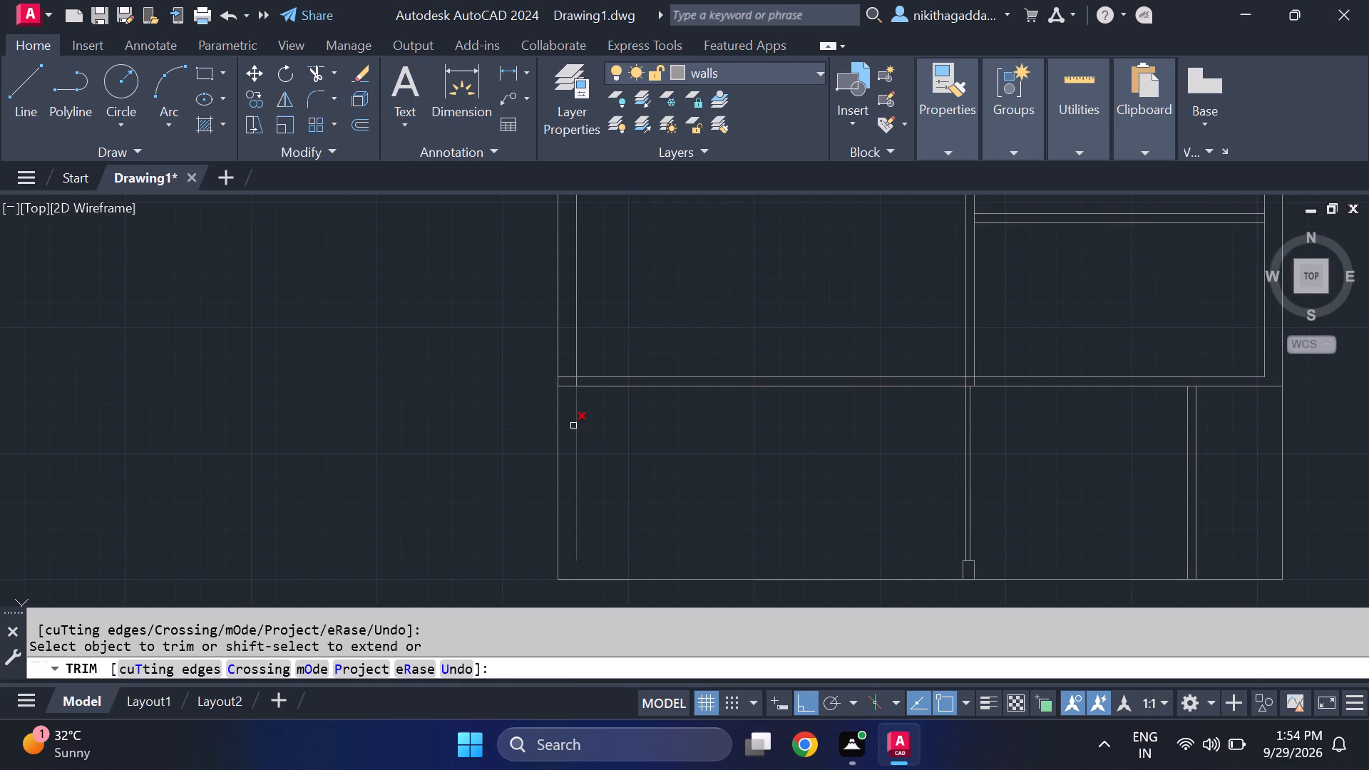
click(574, 426)
scroll(574, 386, up, 3)
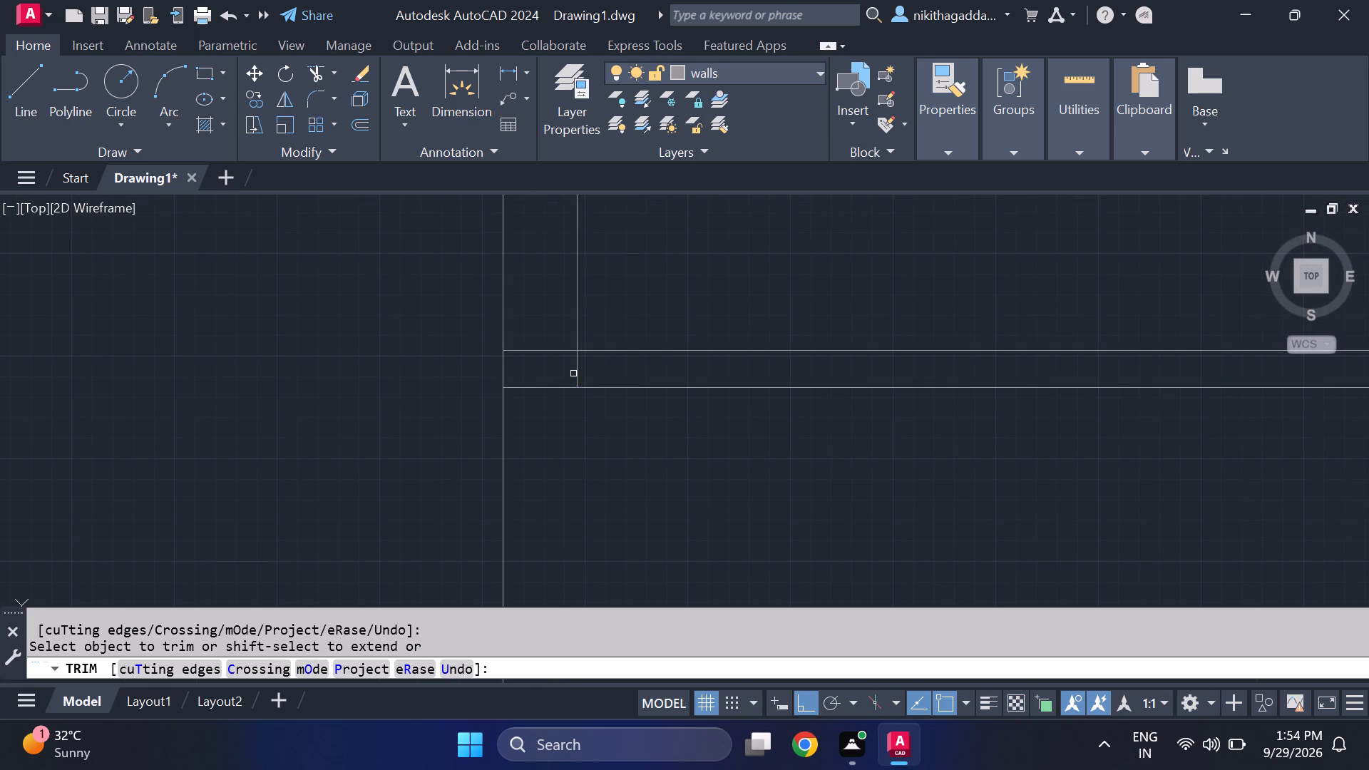
scroll(586, 390, down, 5)
scroll(642, 464, down, 2)
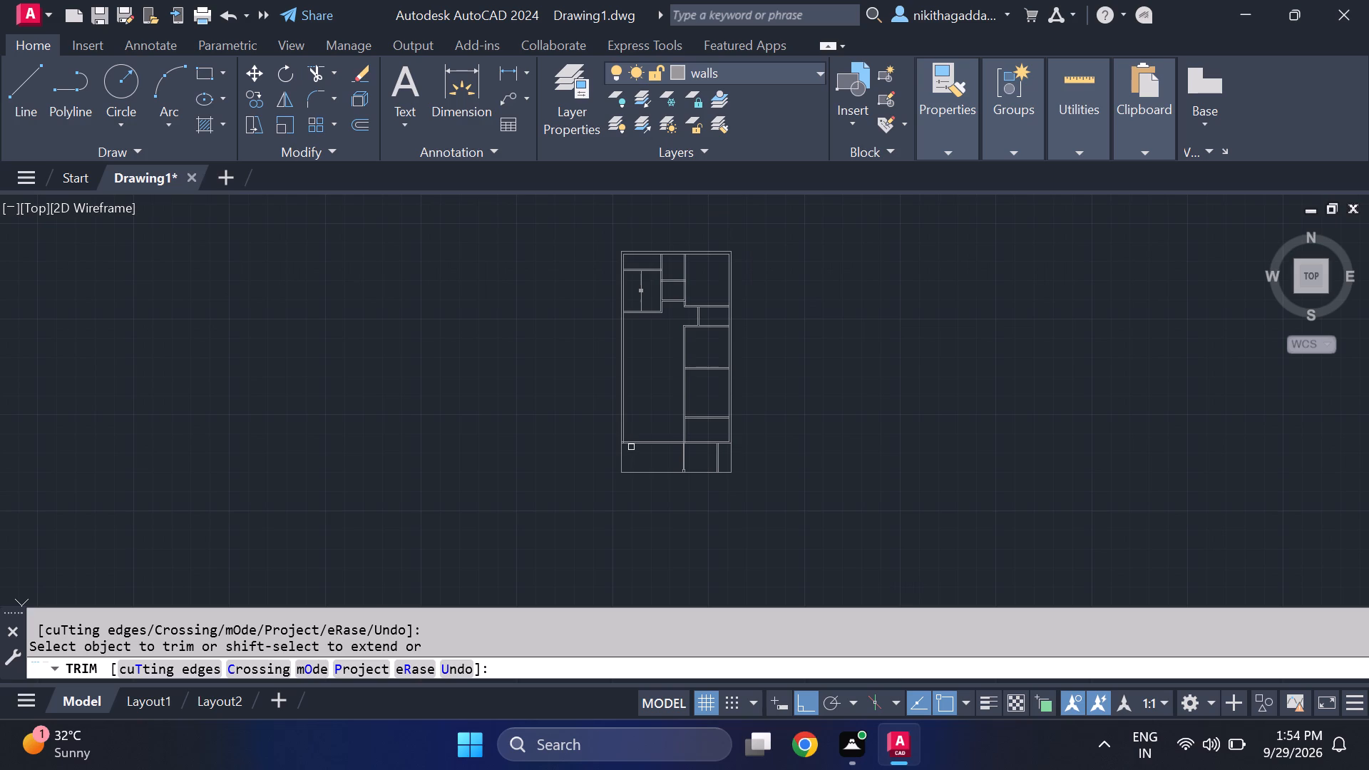
scroll(716, 395, up, 2)
middle_drag(554, 432, 596, 496)
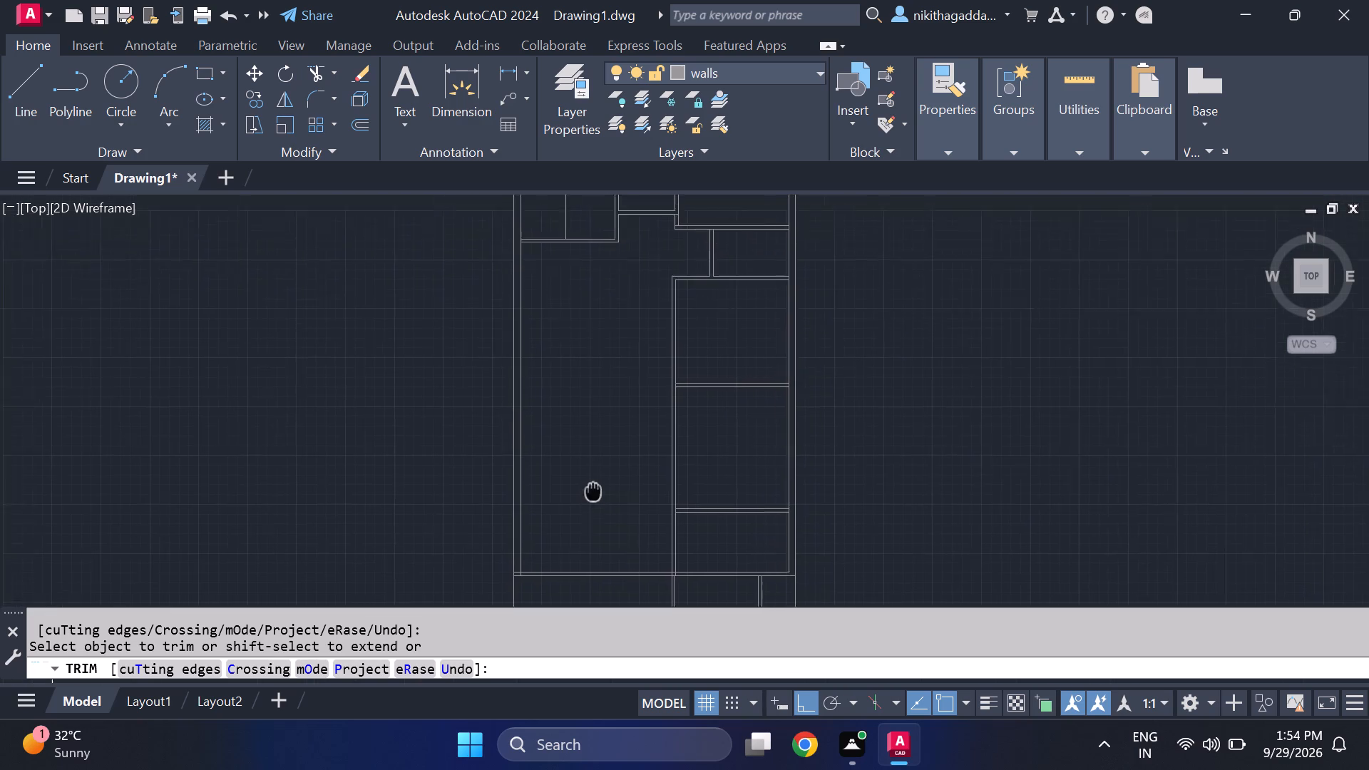
middle_drag(596, 496, 596, 520)
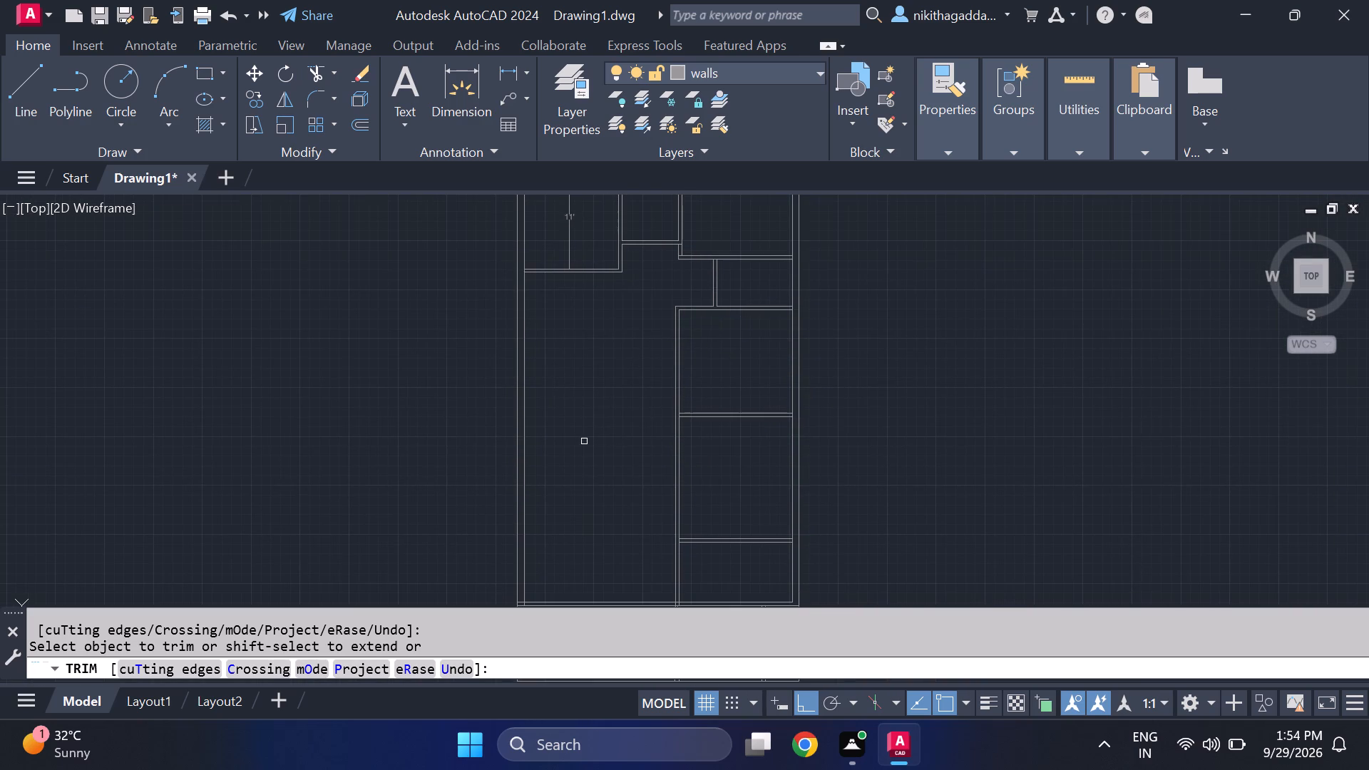
key(Escape)
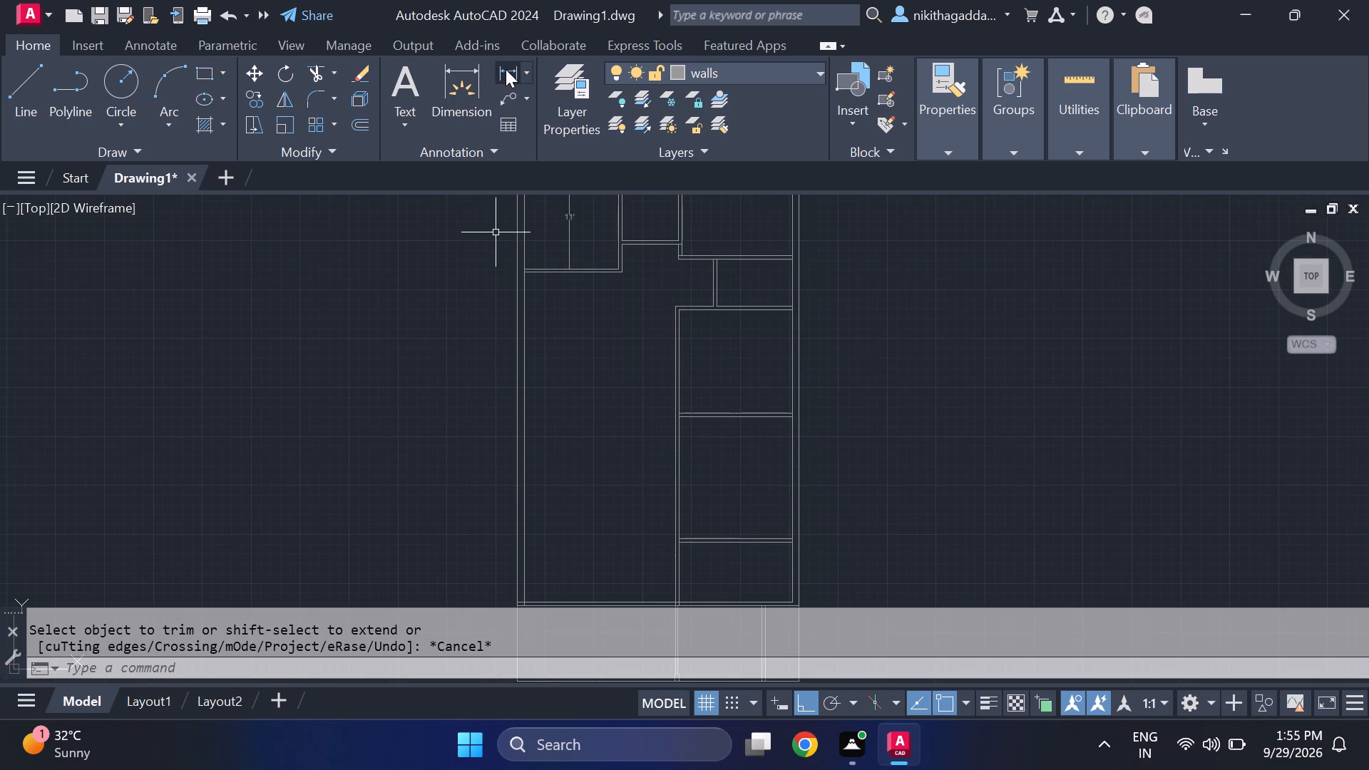
Measure the left outer wall's thickness with a linear dimension, without placing it.
click(506, 69)
scroll(533, 369, up, 3)
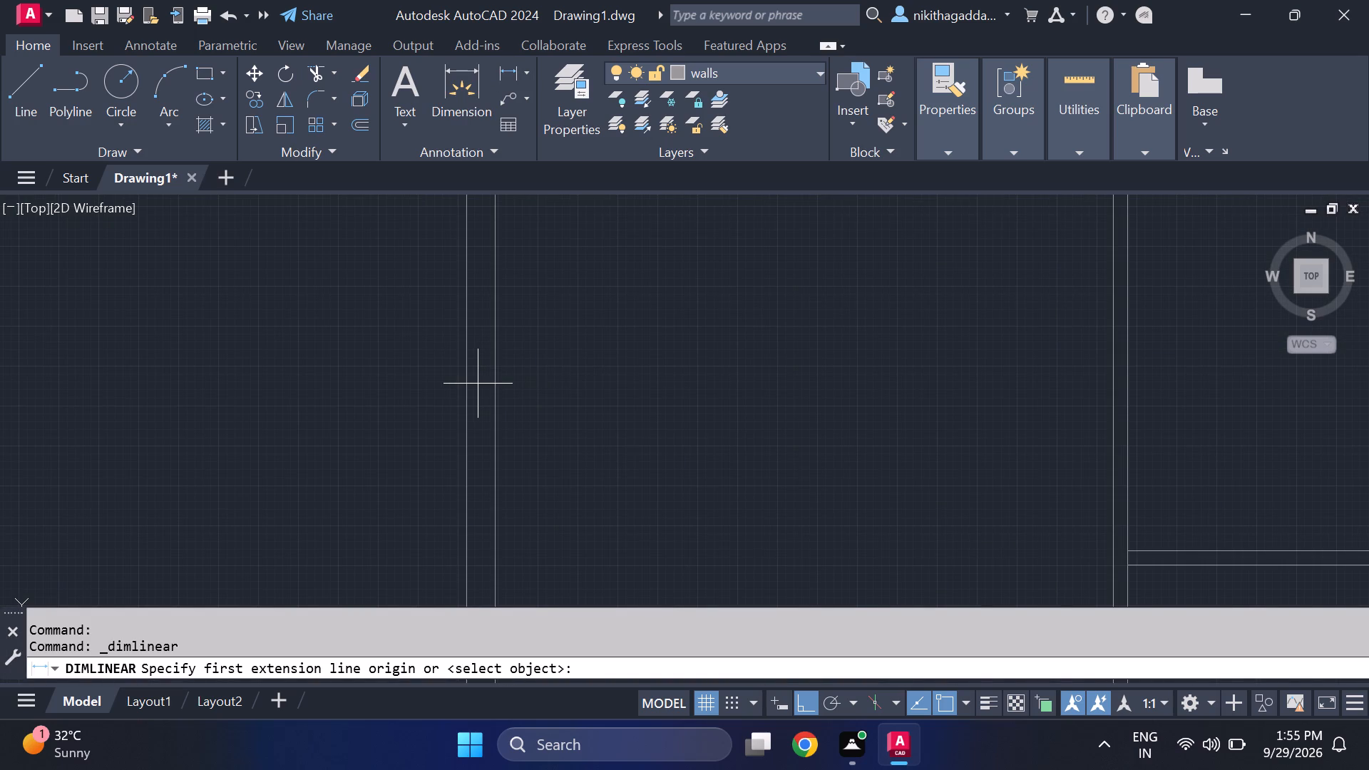
click(468, 381)
click(496, 390)
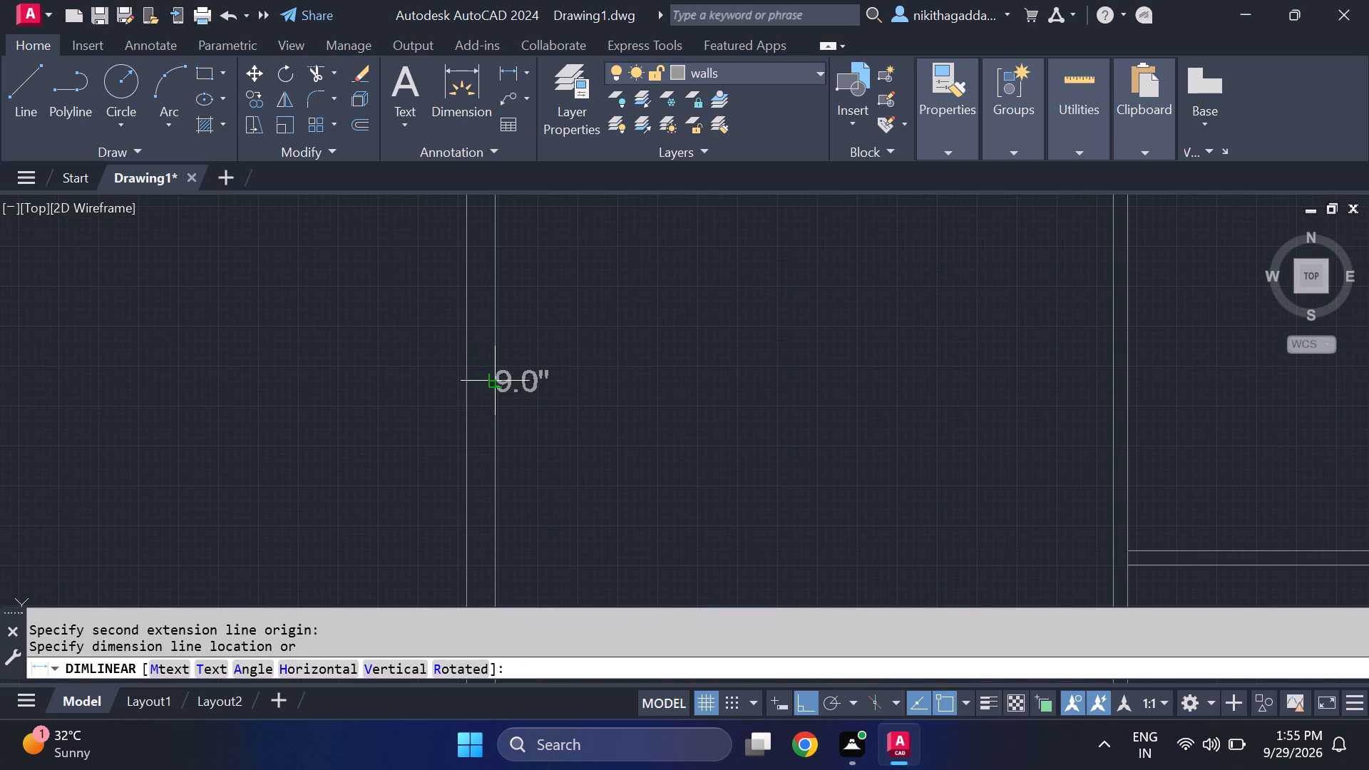
key(Escape)
Trim the overlapping stubs where the left wall's inner face meets the horizontal partition's upper face, leaving a clean inner corner.
scroll(481, 388, down, 5)
scroll(477, 488, up, 4)
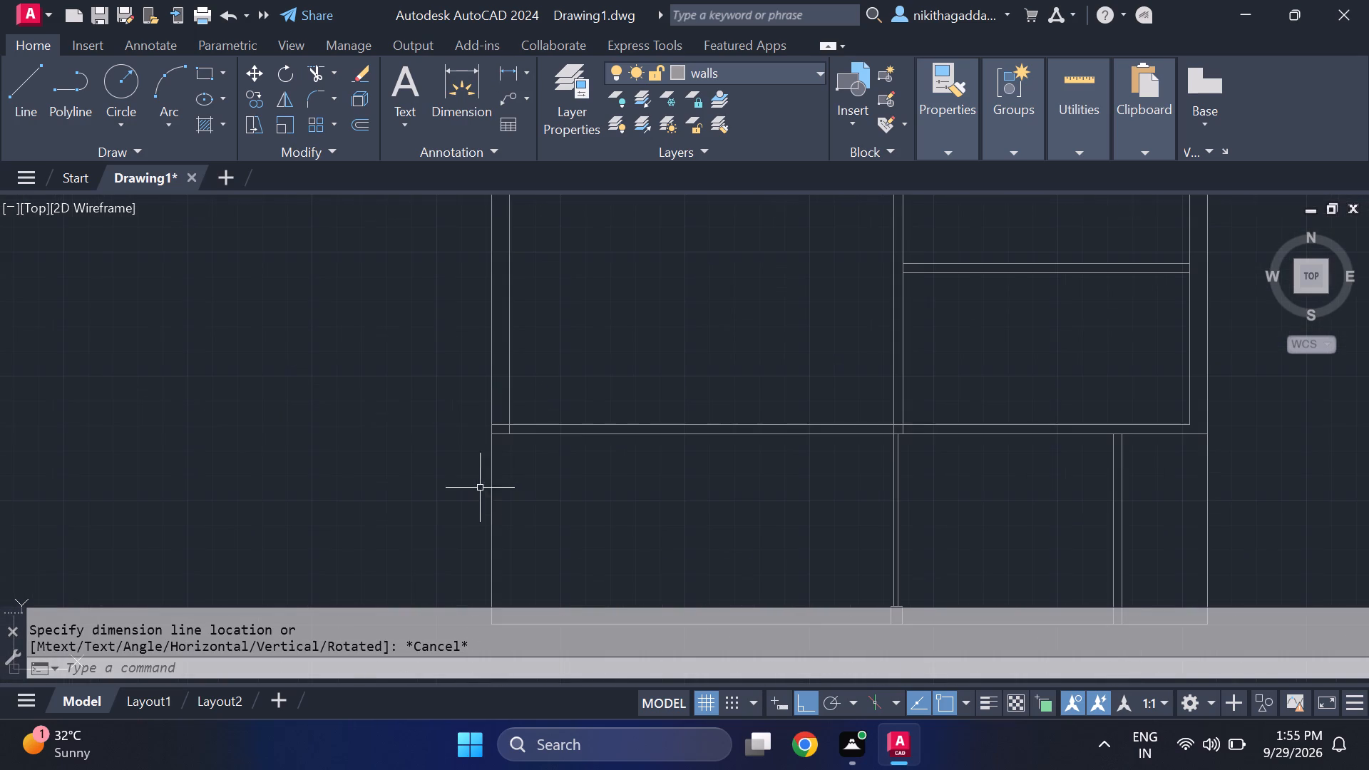
scroll(527, 448, up, 2)
text(tr)
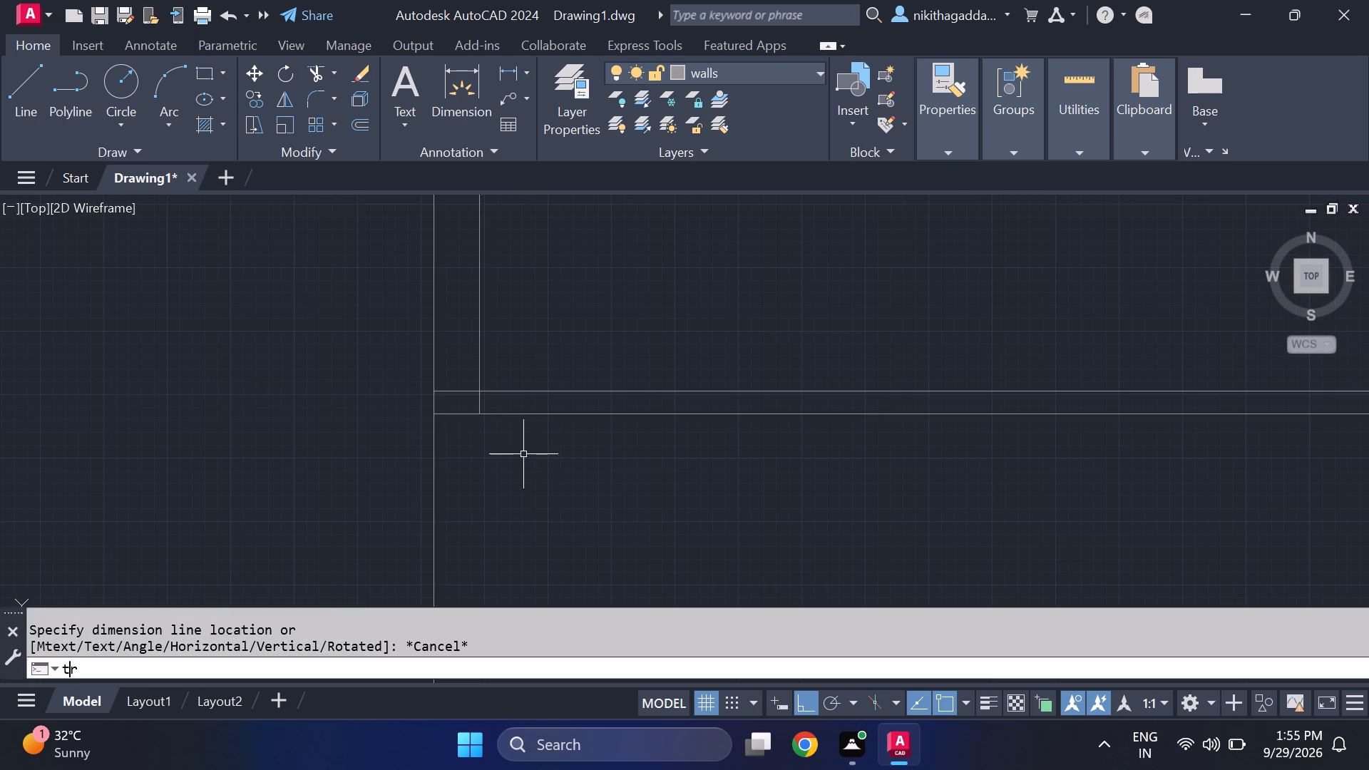
click(151, 433)
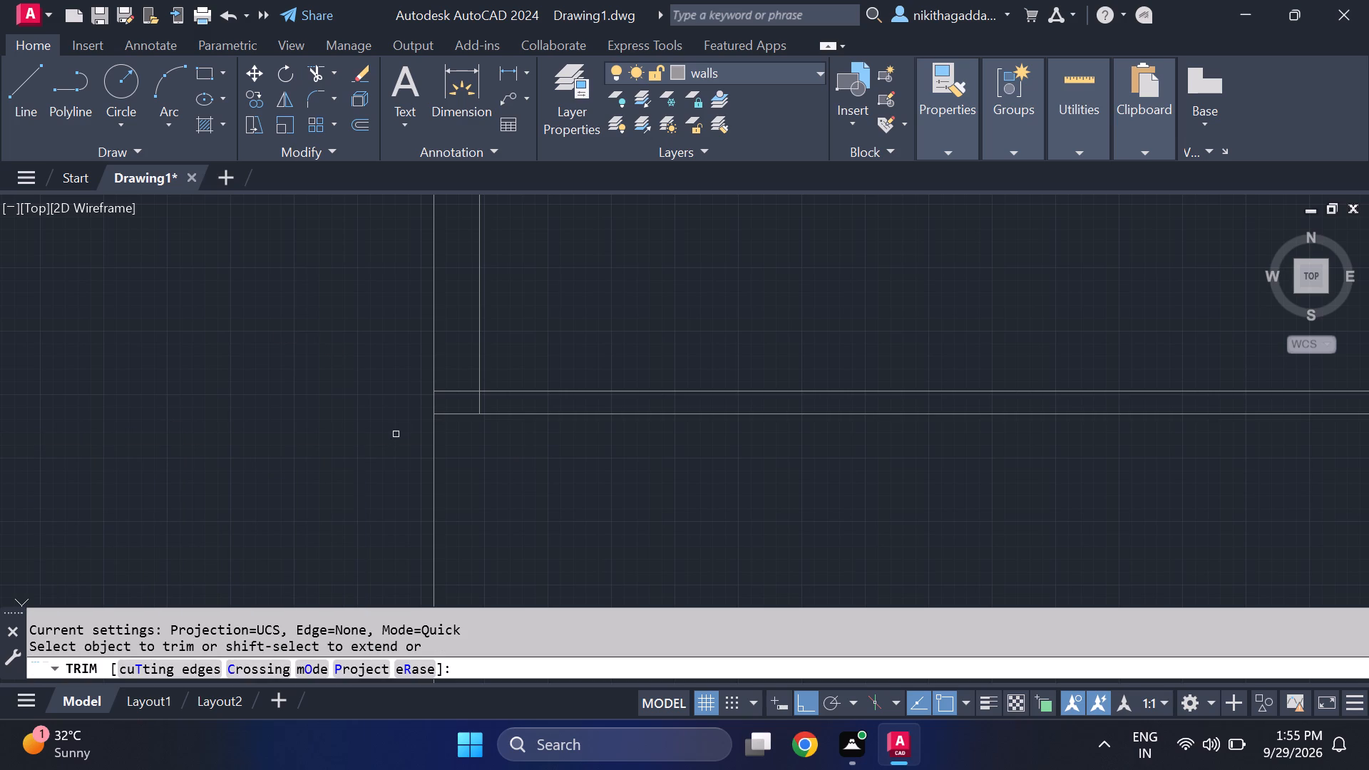
drag(466, 389, 466, 398)
click(479, 403)
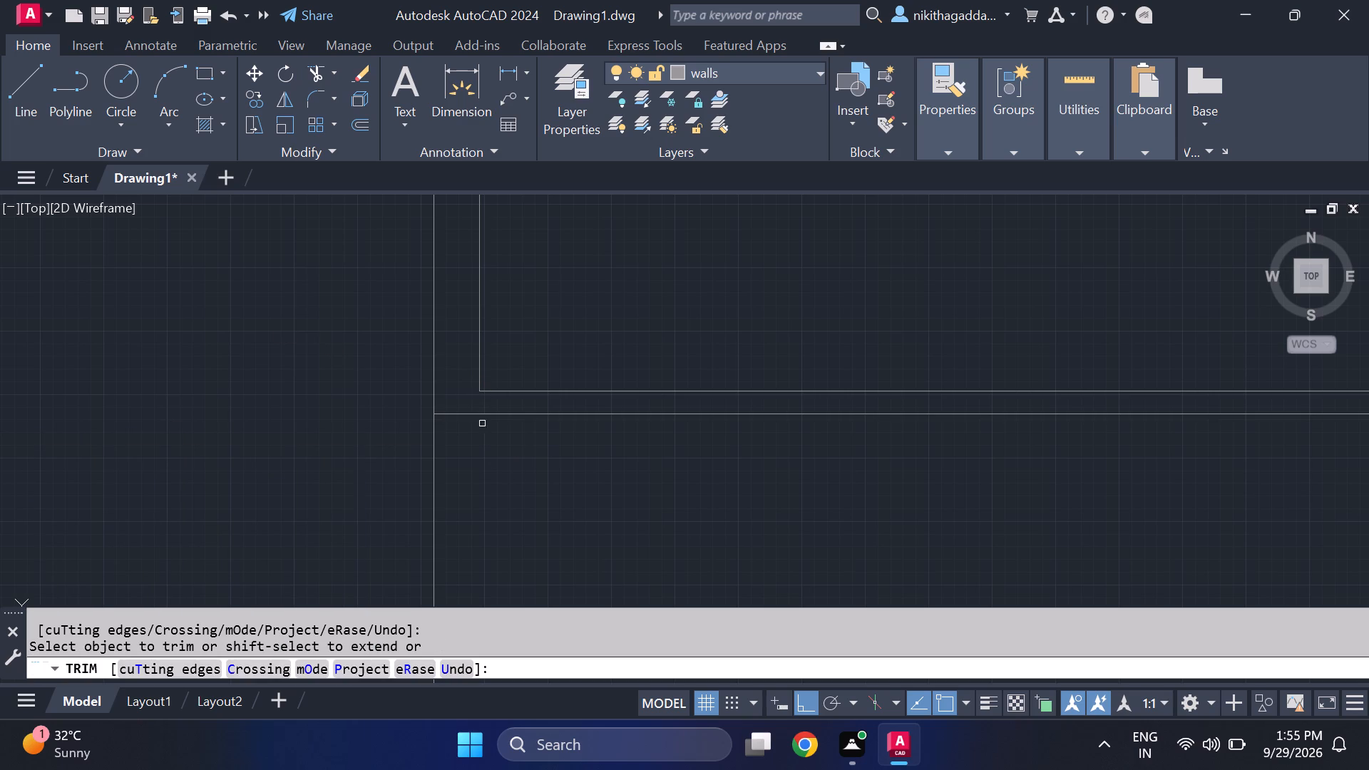
Trim the overlapping lines where the central vertical partition meets the horizontal partition above the bottom strip, opening the junction between them.
scroll(508, 494, down, 5)
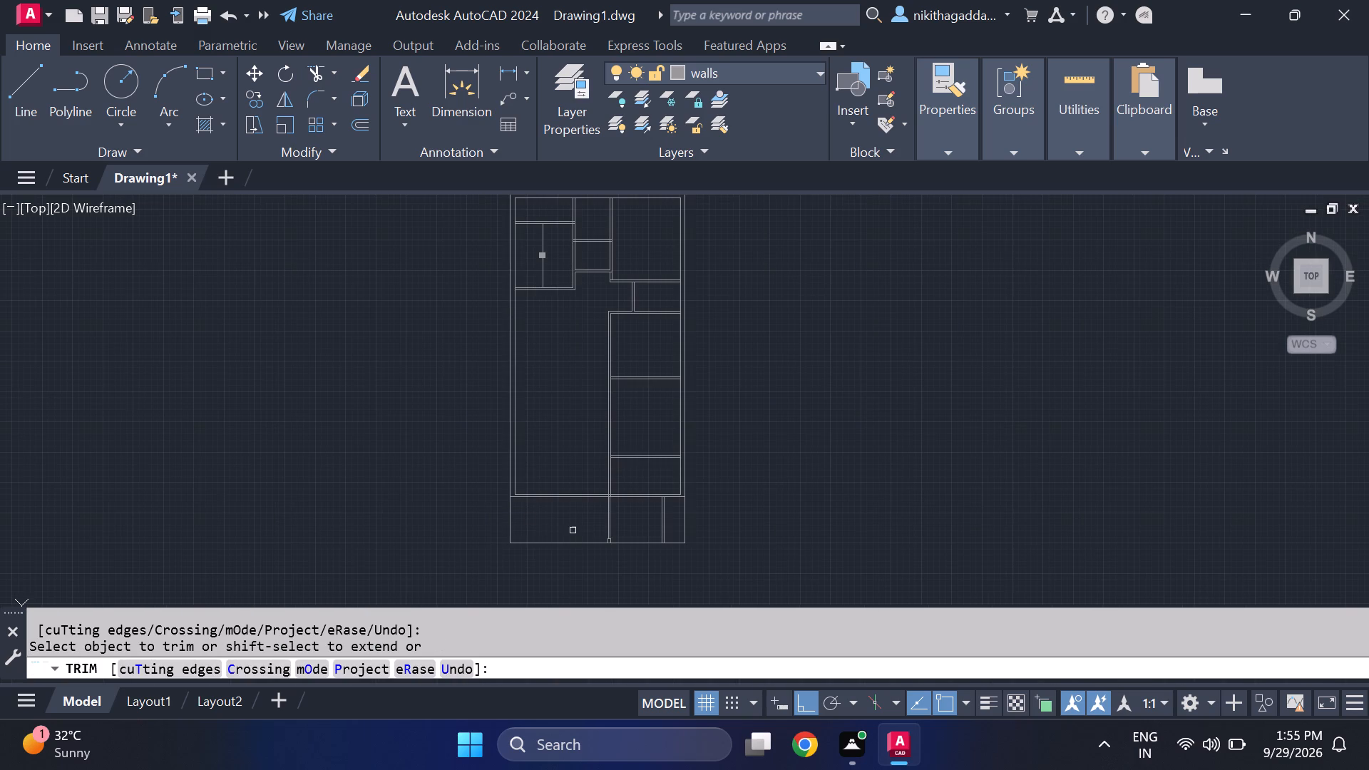
scroll(608, 504, up, 5)
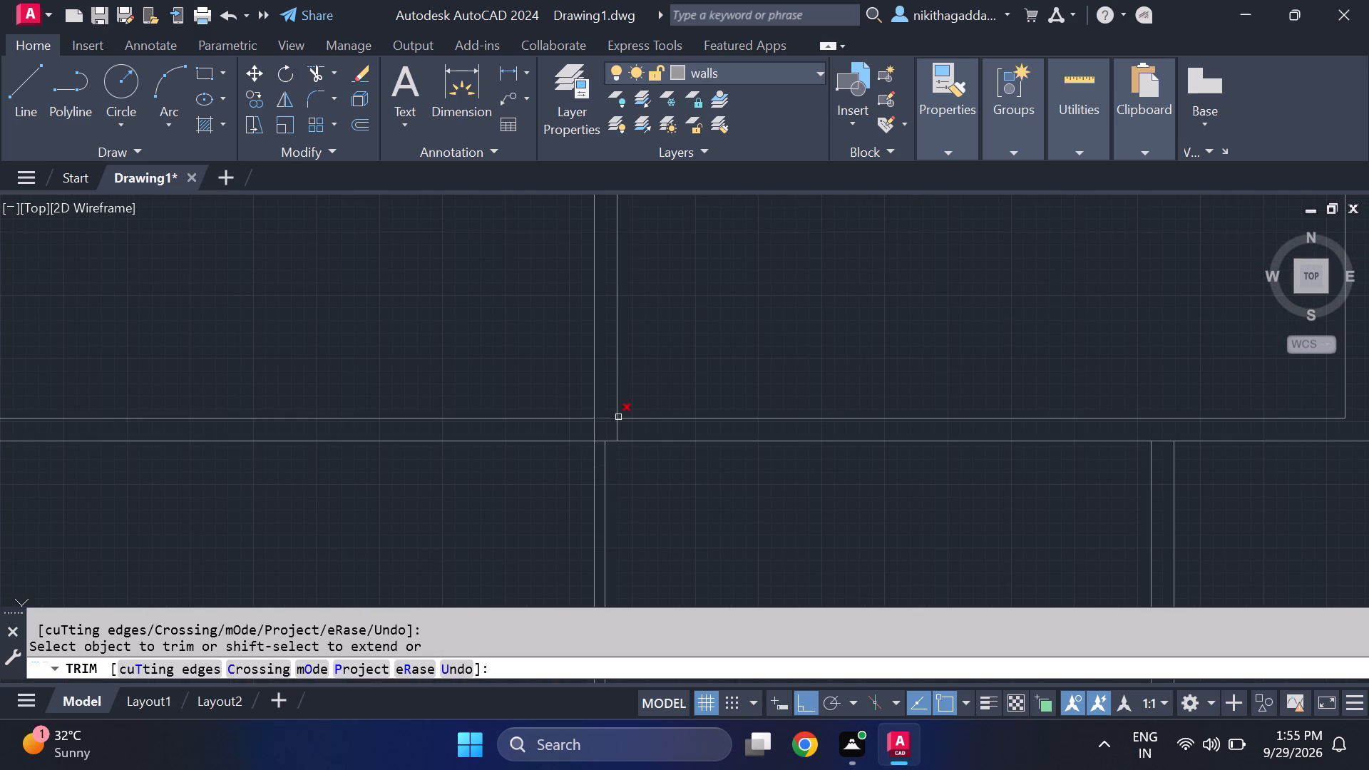
scroll(612, 419, up, 1)
click(580, 433)
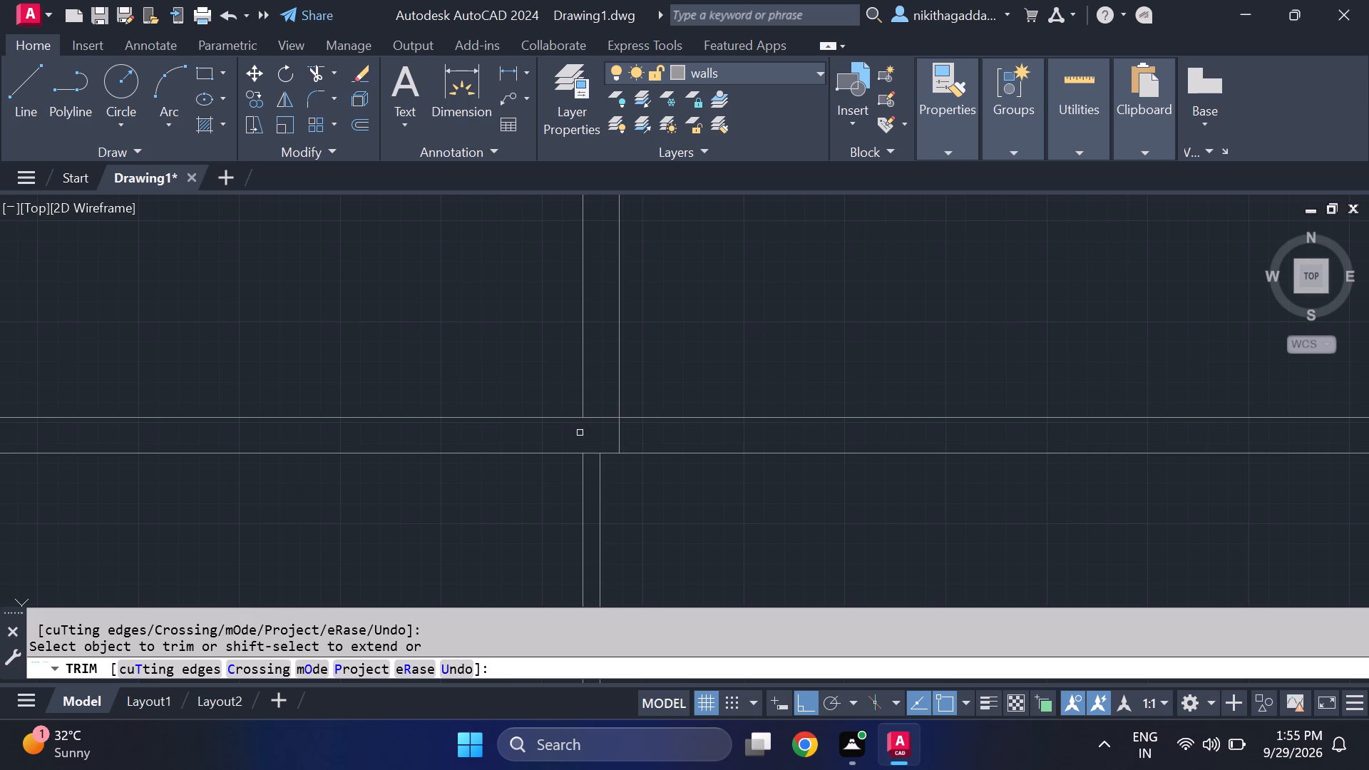
click(609, 416)
Trim the central partition's right face and the right outer wall's inner face across both ends of the lowest right-side room's upper partition.
scroll(609, 494, down, 5)
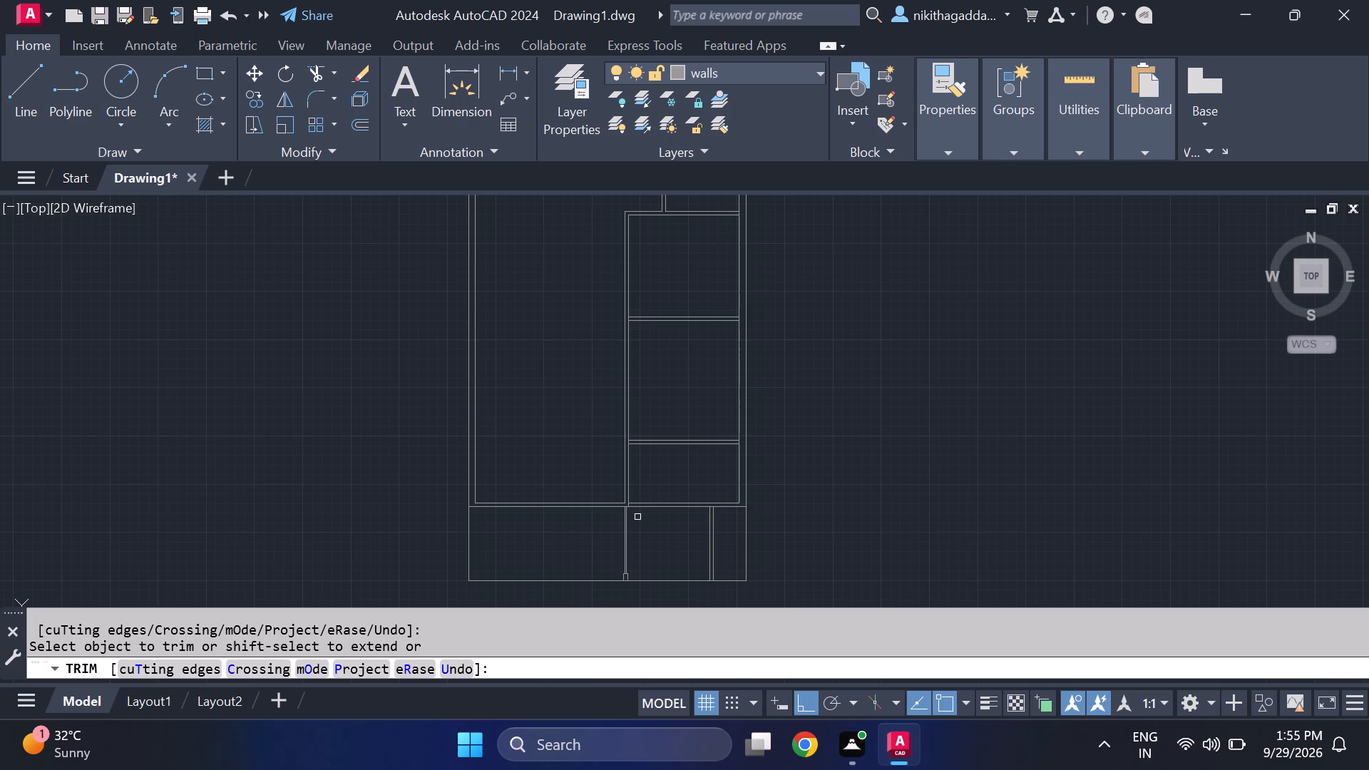
scroll(635, 525, up, 2)
scroll(635, 525, down, 1)
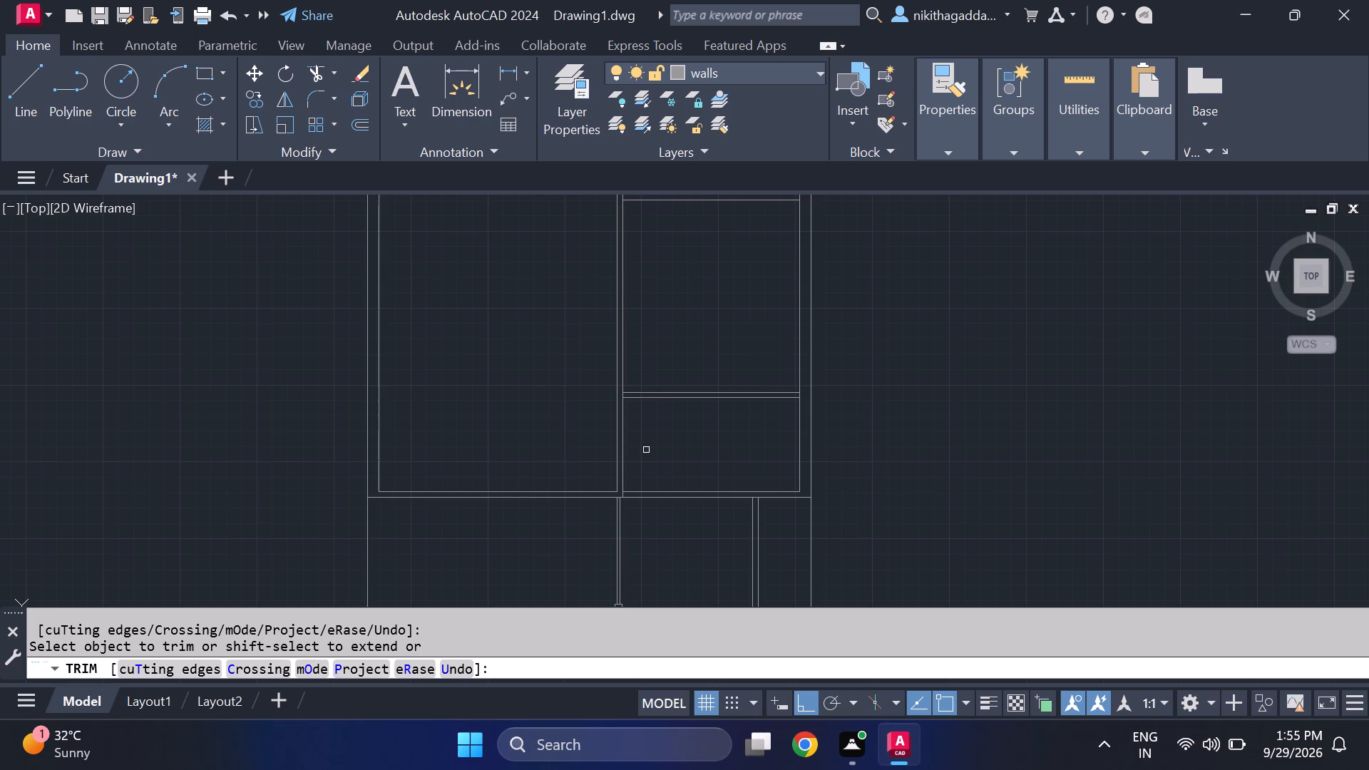
scroll(646, 450, down, 1)
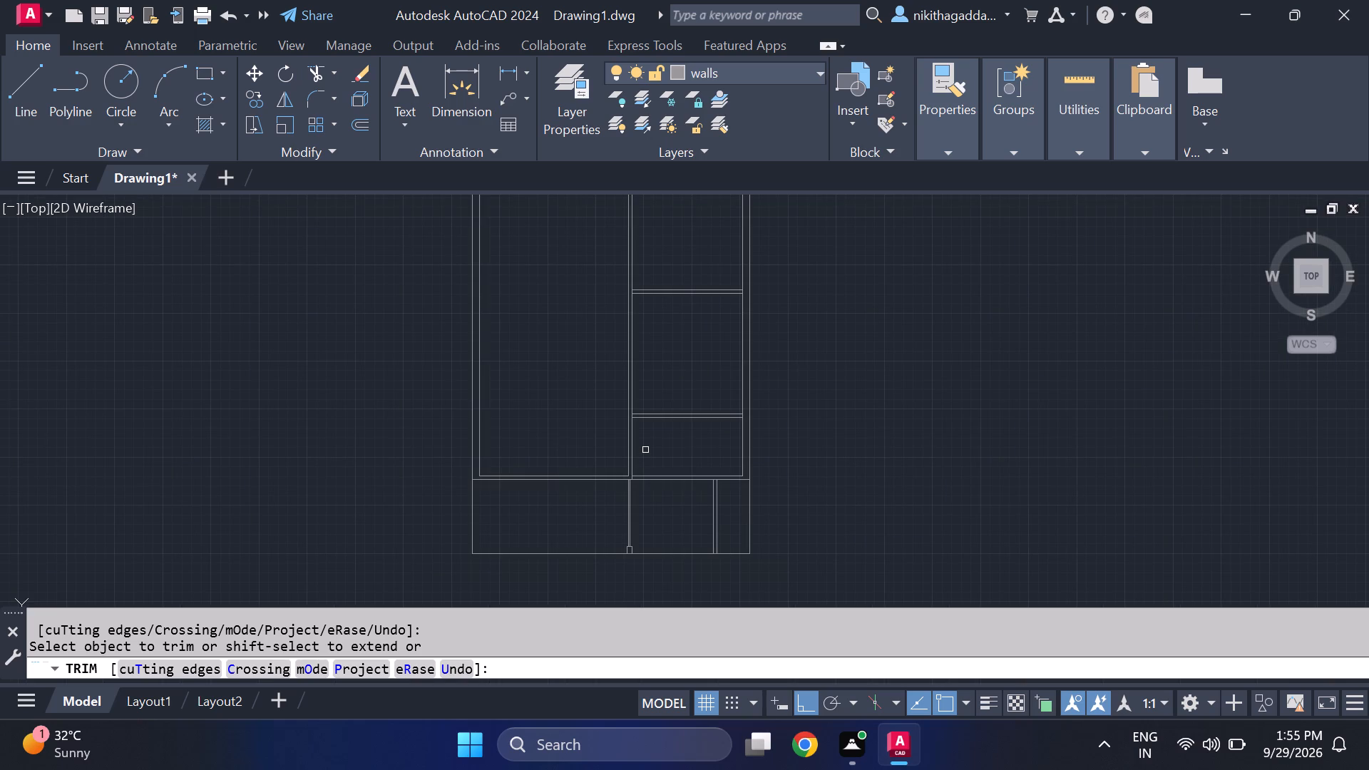
scroll(645, 450, up, 1)
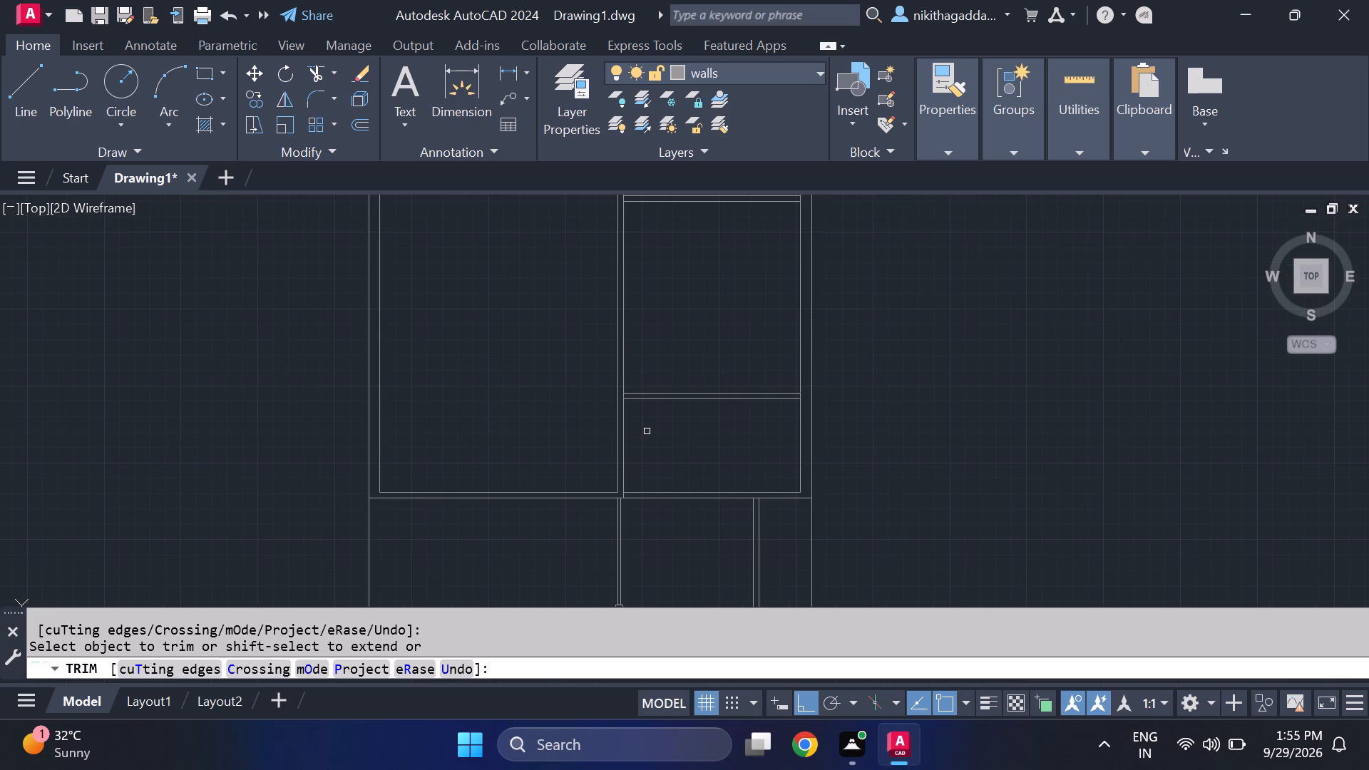
middle_drag(647, 431, 660, 451)
scroll(645, 424, up, 3)
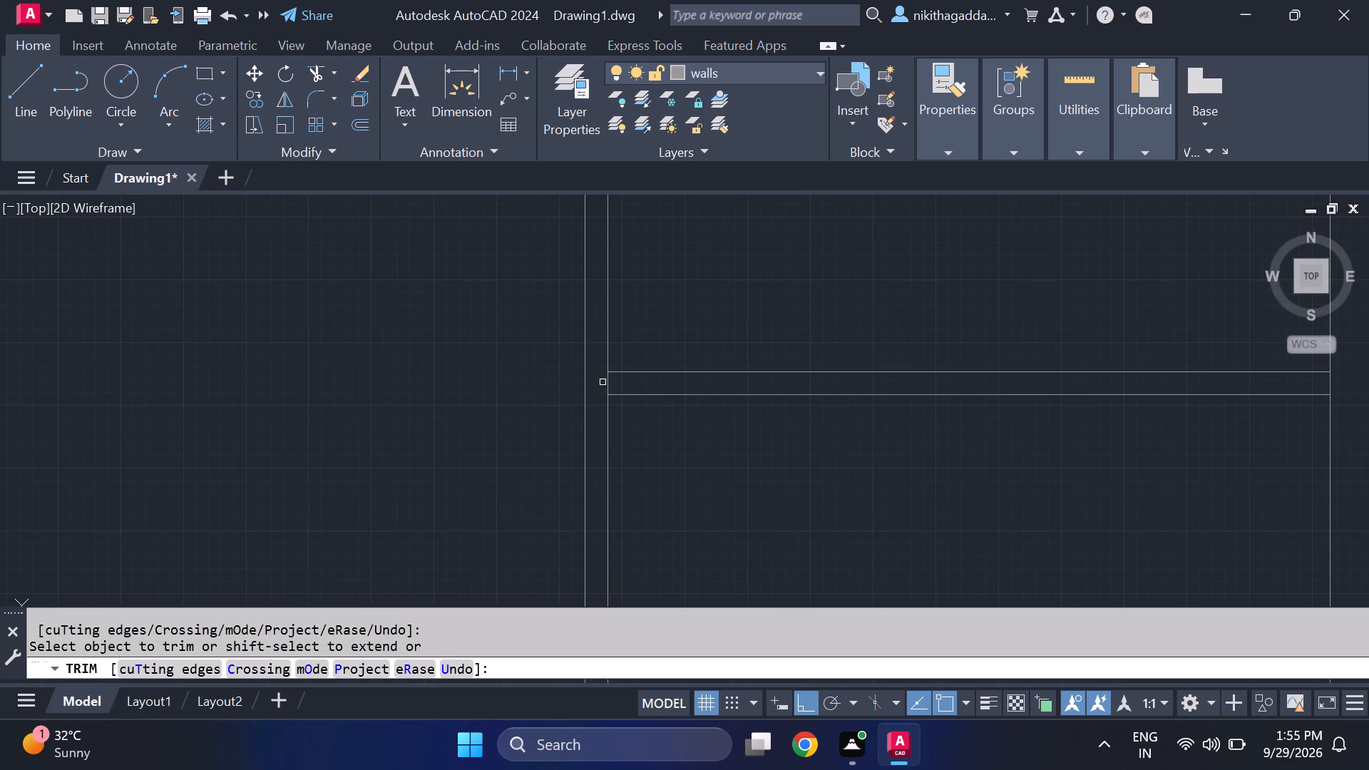
click(607, 384)
scroll(719, 483, down, 4)
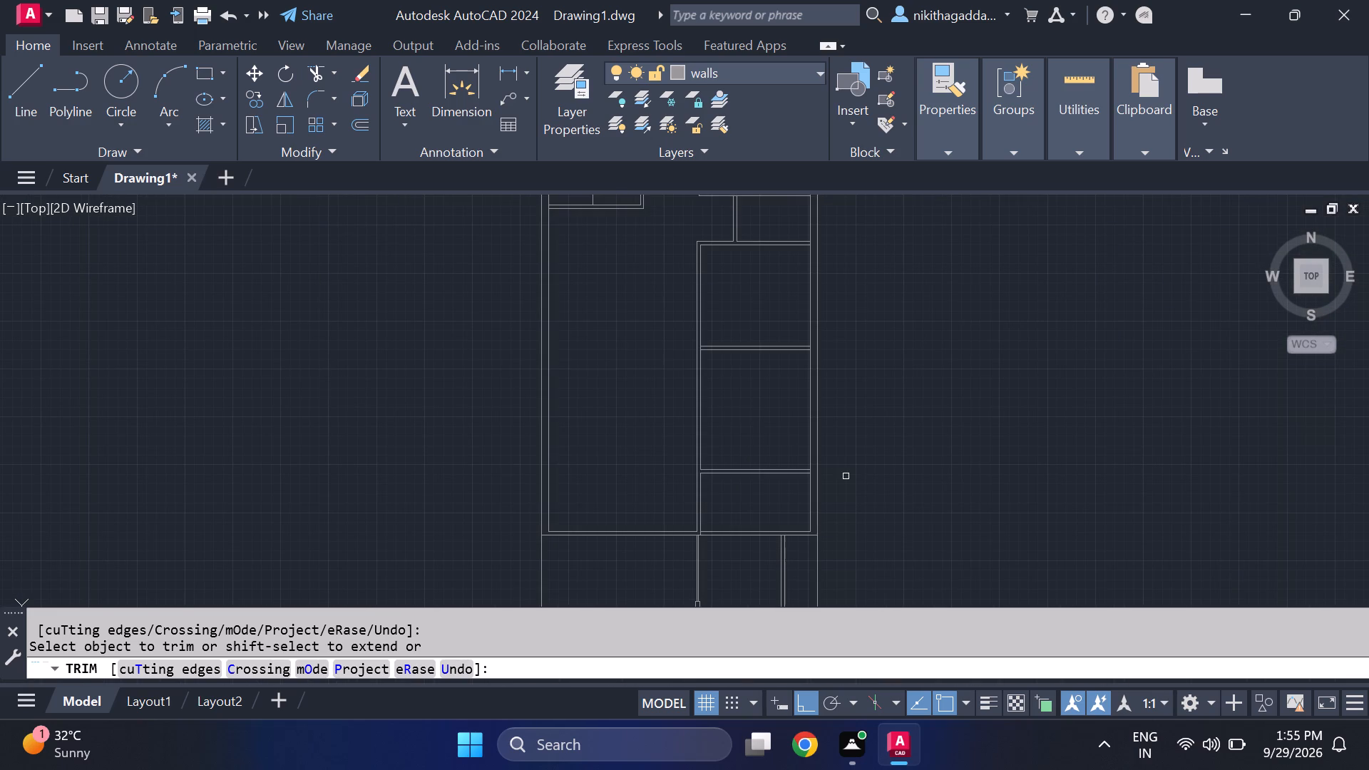
scroll(823, 473, up, 3)
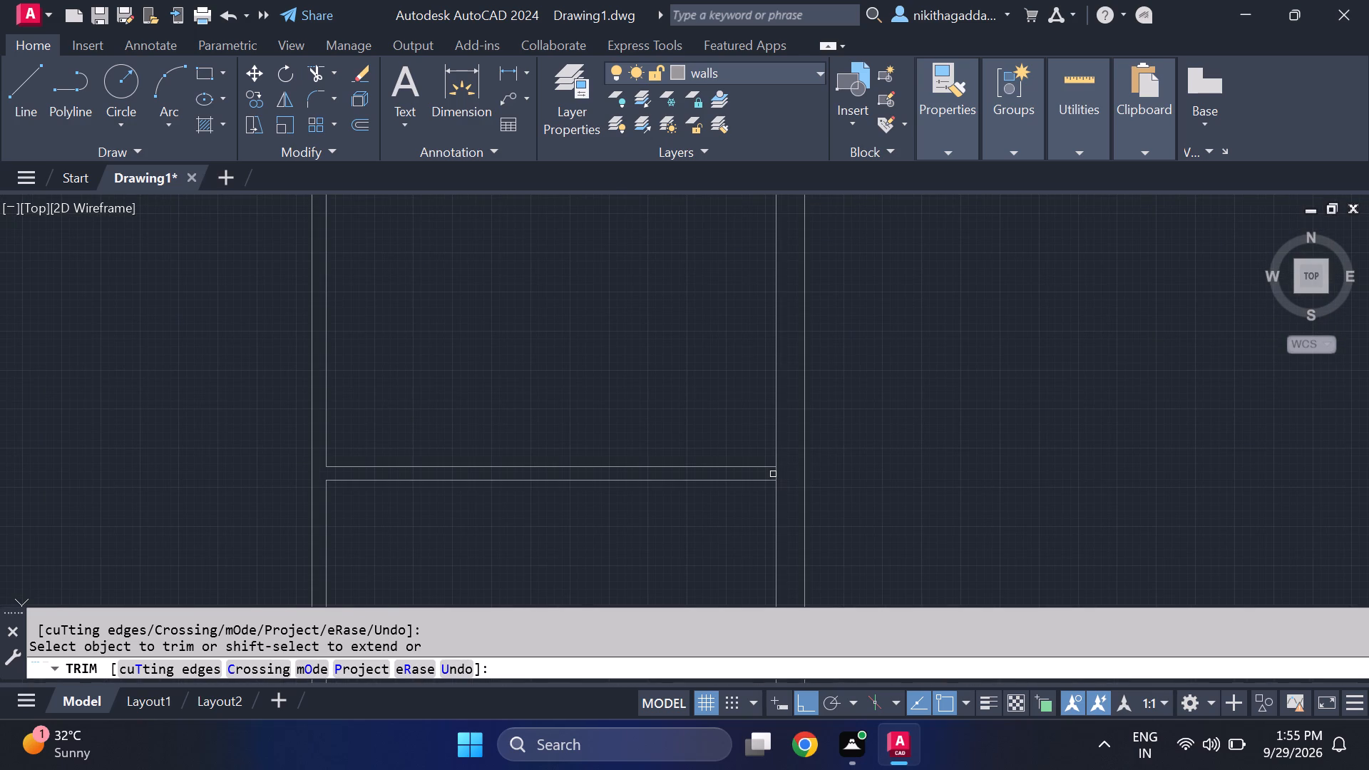
click(775, 474)
Extend the lower face of the next cross partition up the right-side rooms to the central vertical partition's left face.
scroll(677, 444, down, 3)
middle_drag(614, 386, 625, 419)
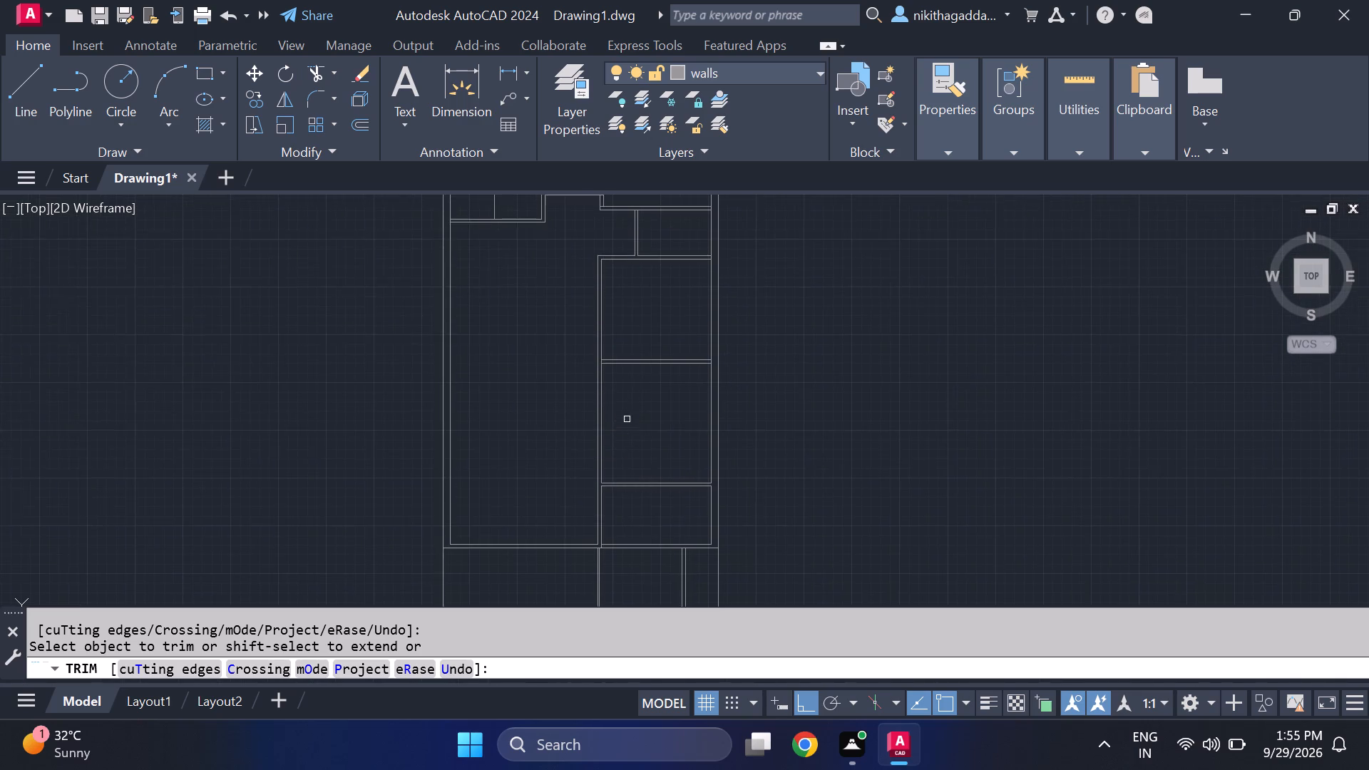
scroll(614, 384, up, 4)
middle_drag(608, 392, 660, 475)
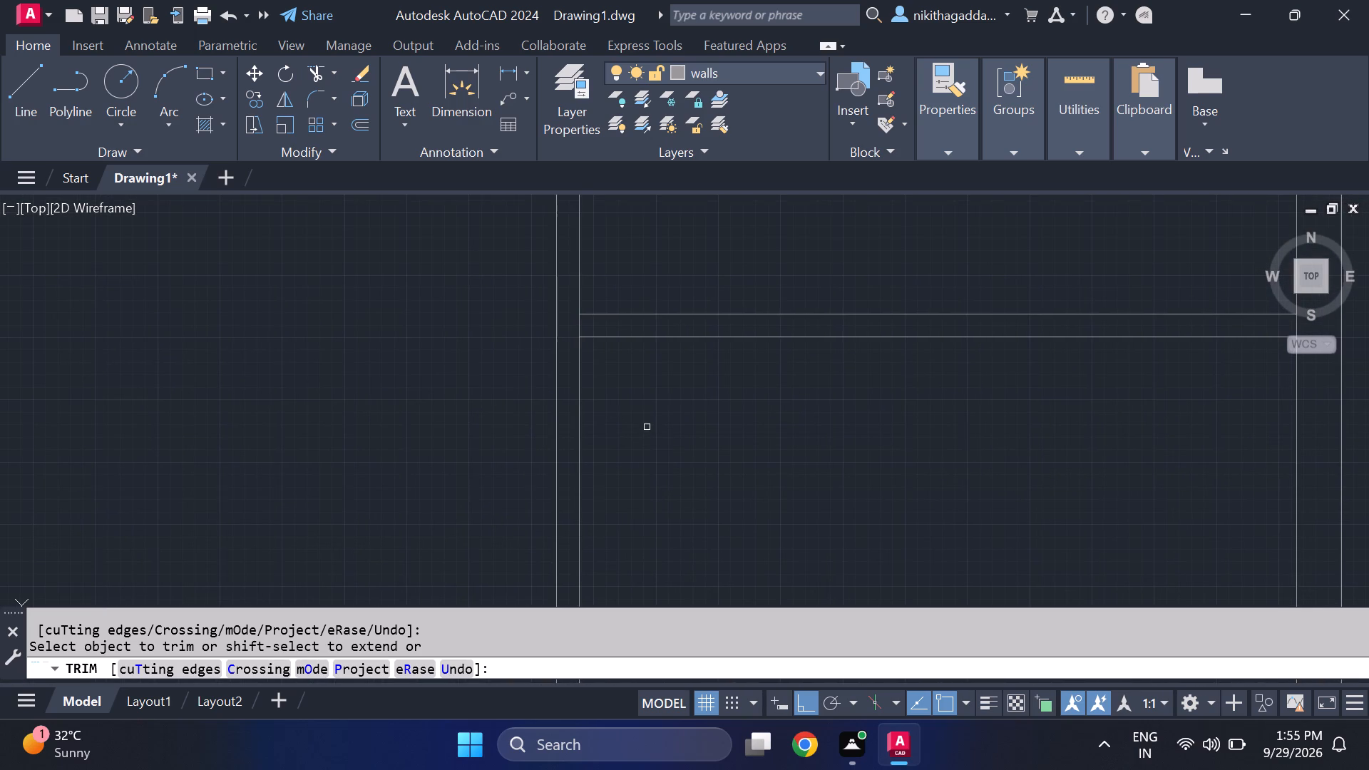
scroll(644, 421, down, 3)
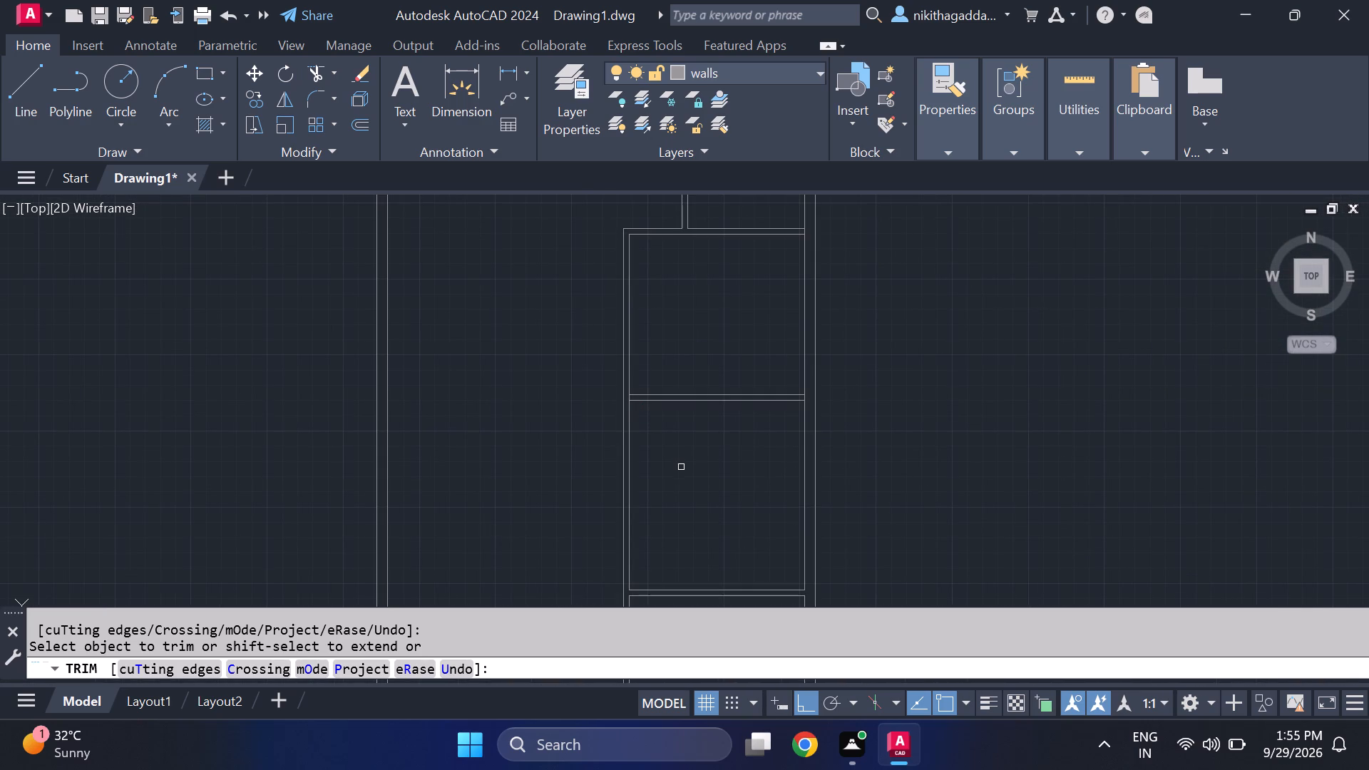
key(Escape)
text(ex)
key(Return)
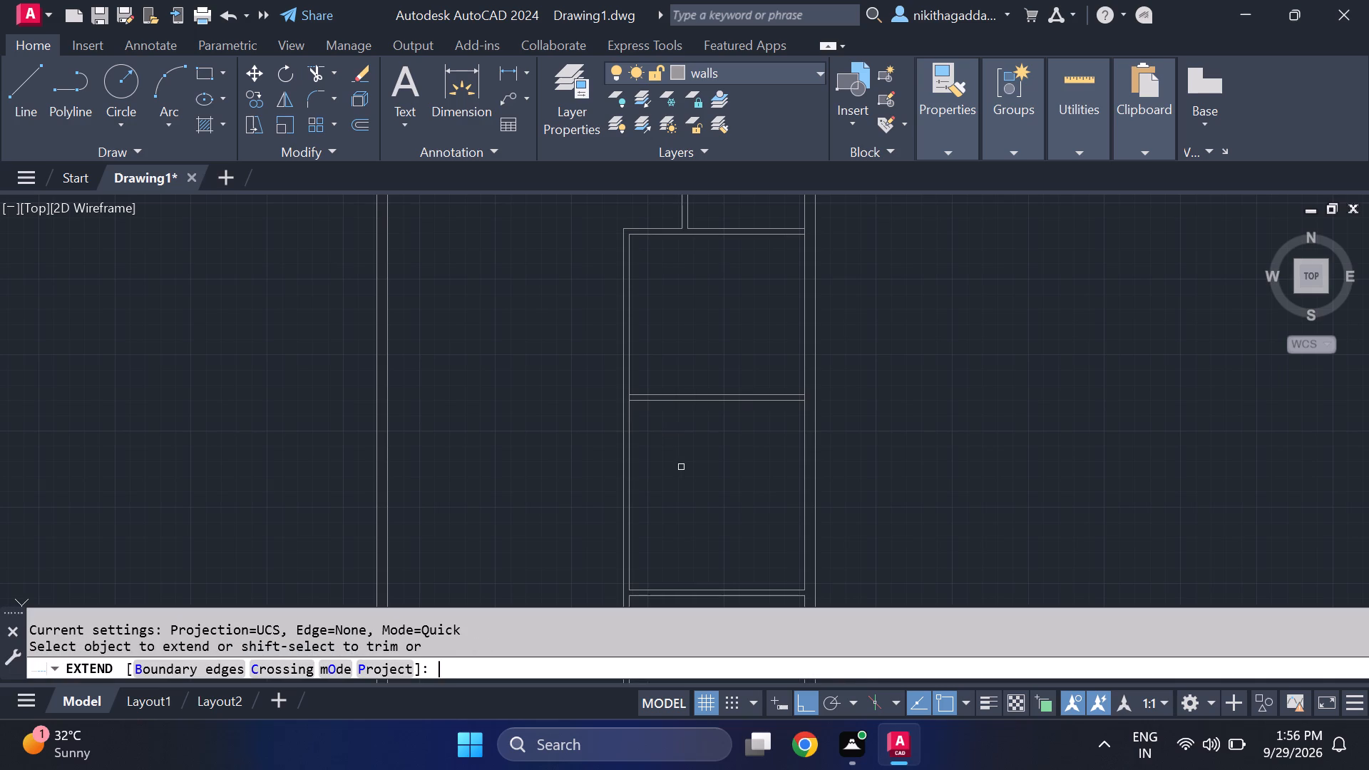
click(654, 401)
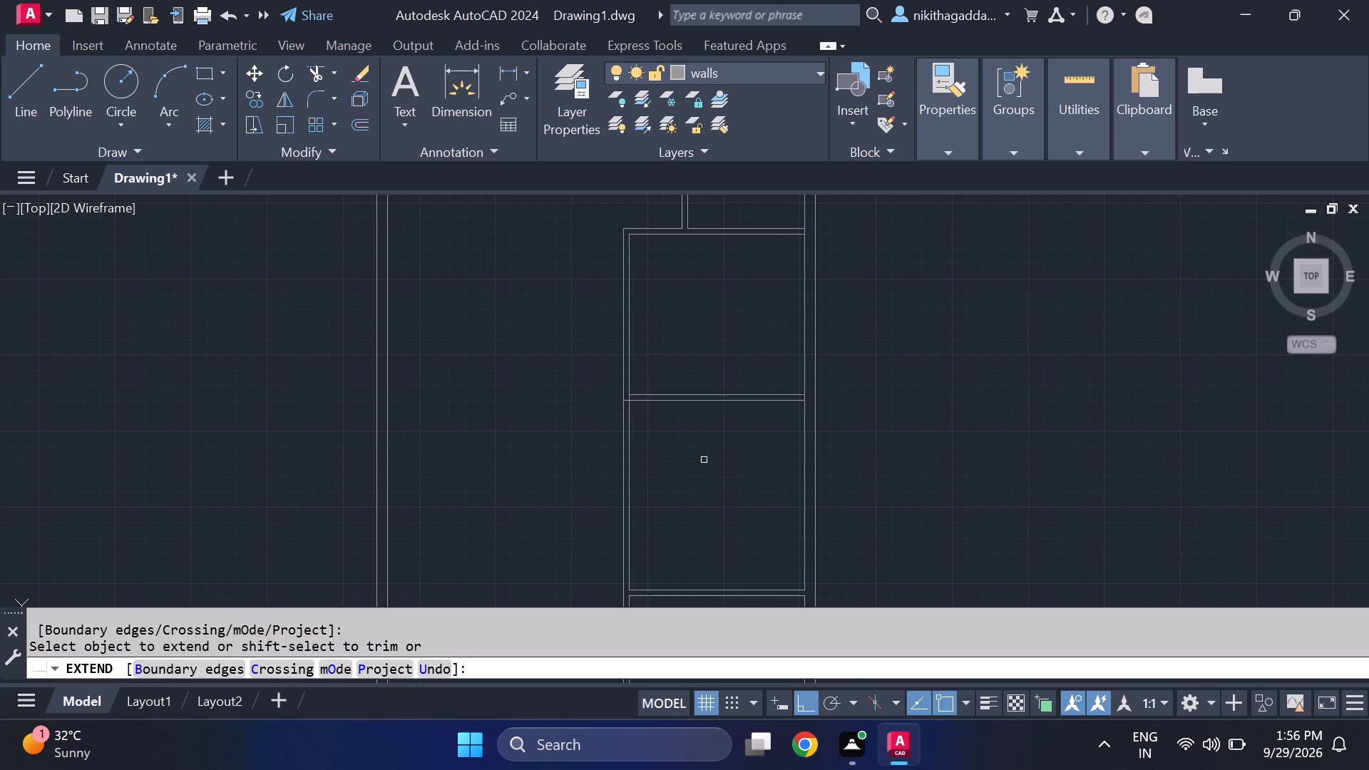
key(Escape)
Trim the central partition's right face and the right outer wall's inner face between the two faces of that same cross partition.
text(tr)
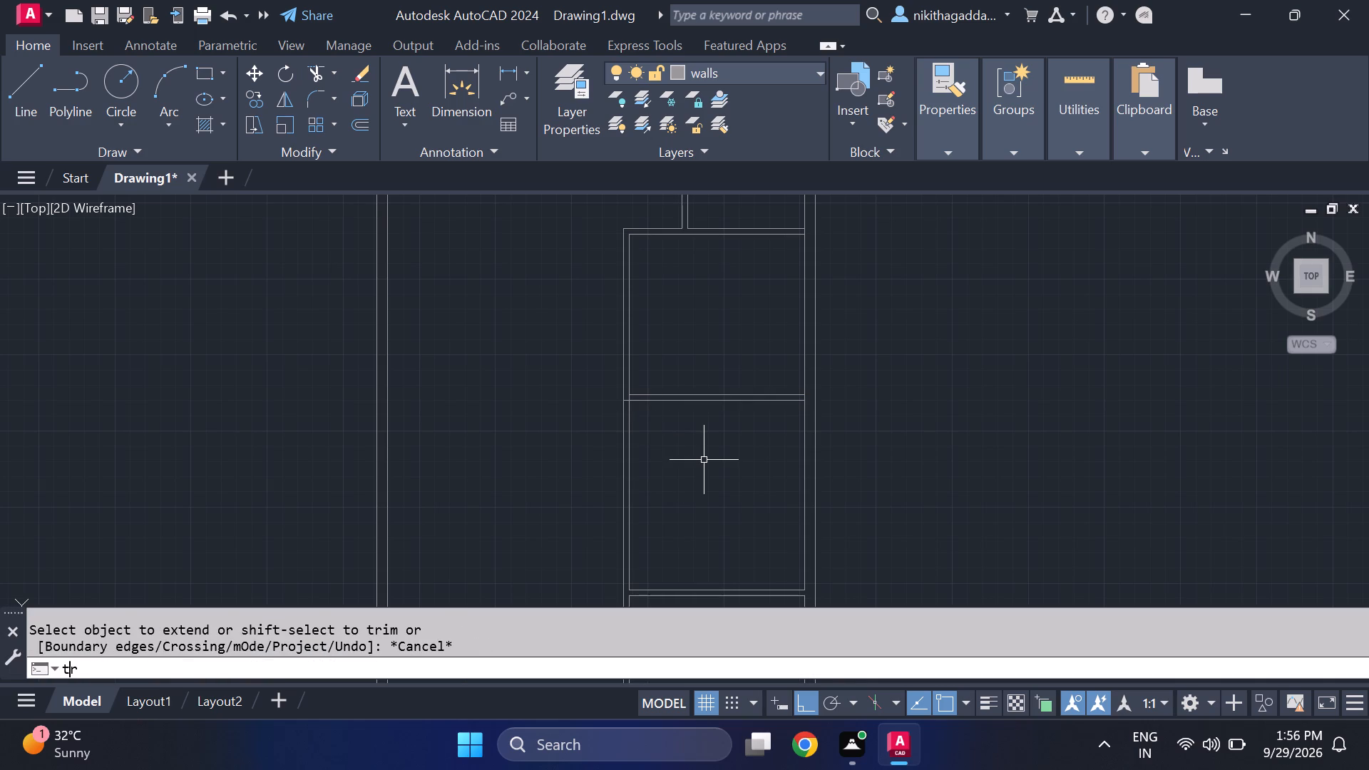
key(Return)
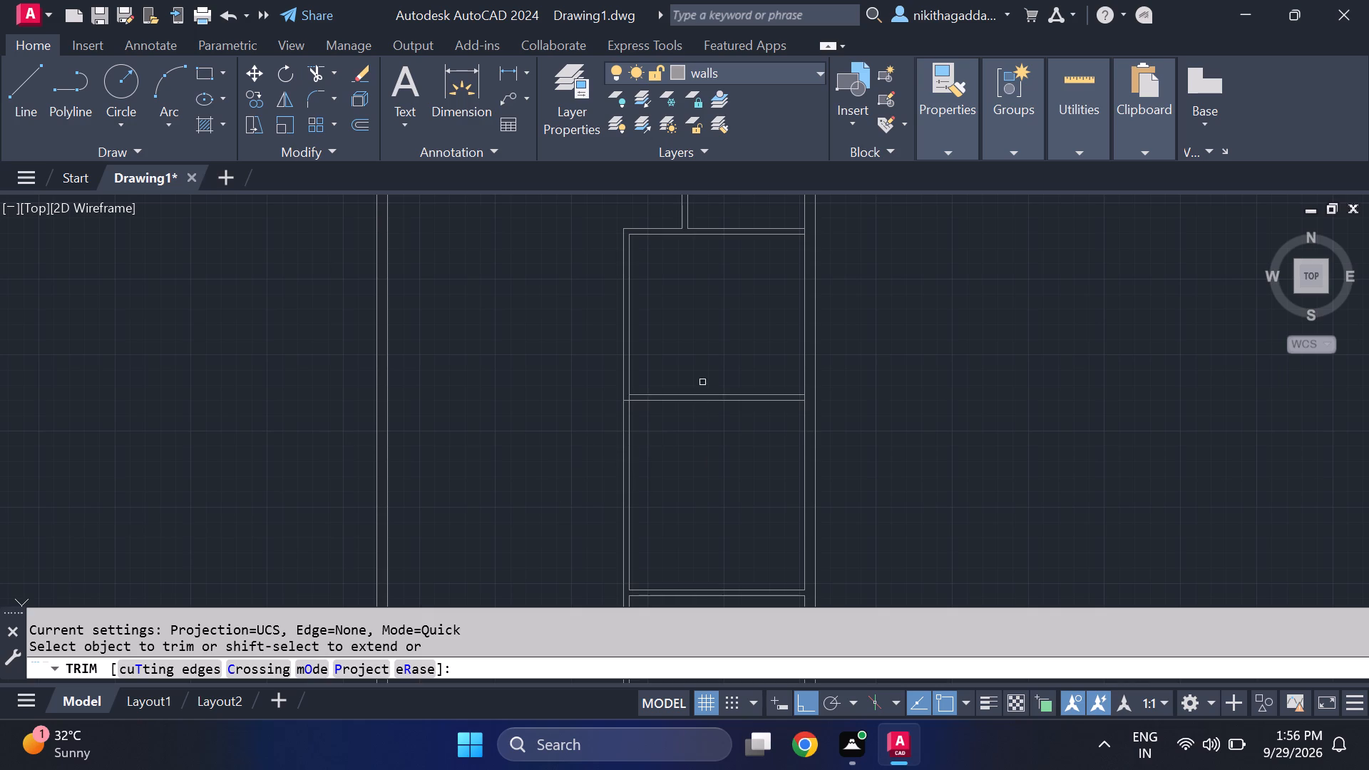
scroll(701, 380, up, 3)
scroll(451, 455, up, 1)
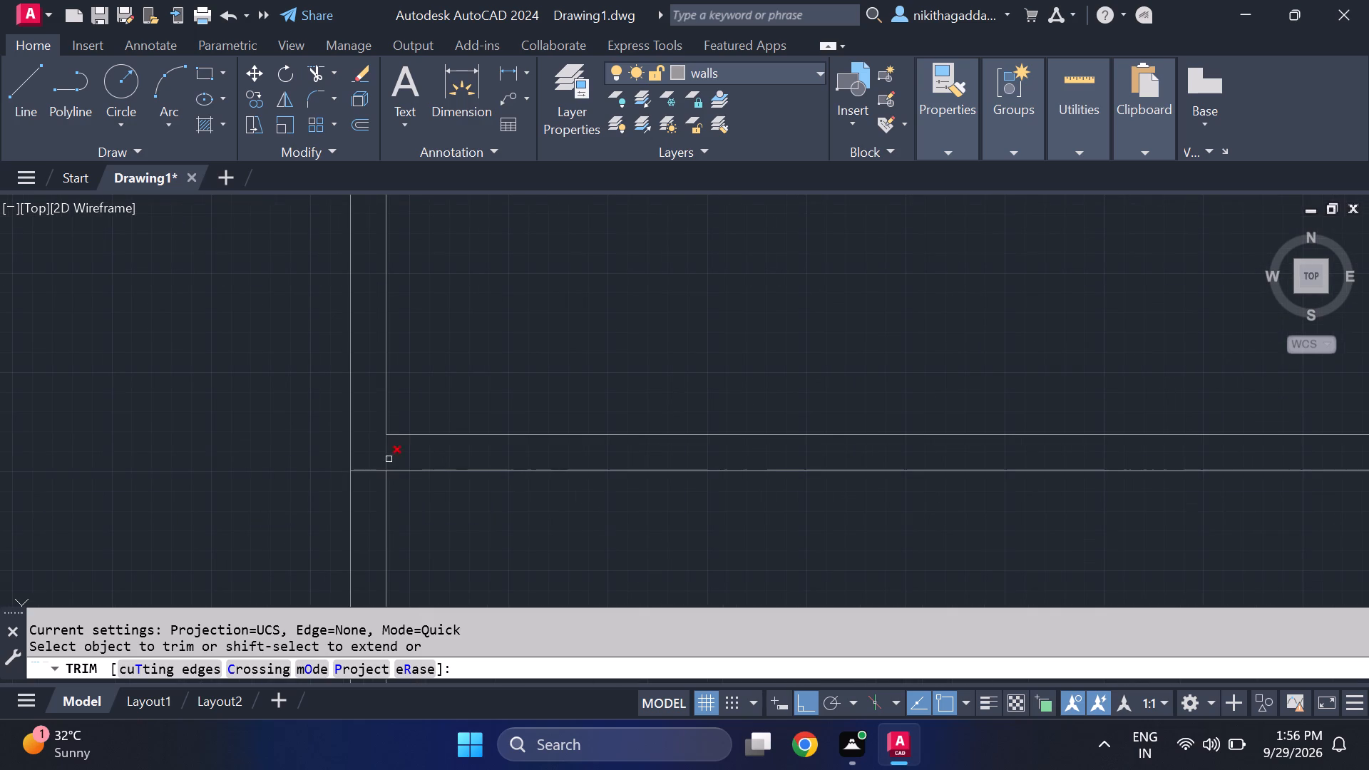
click(387, 454)
scroll(508, 499, down, 5)
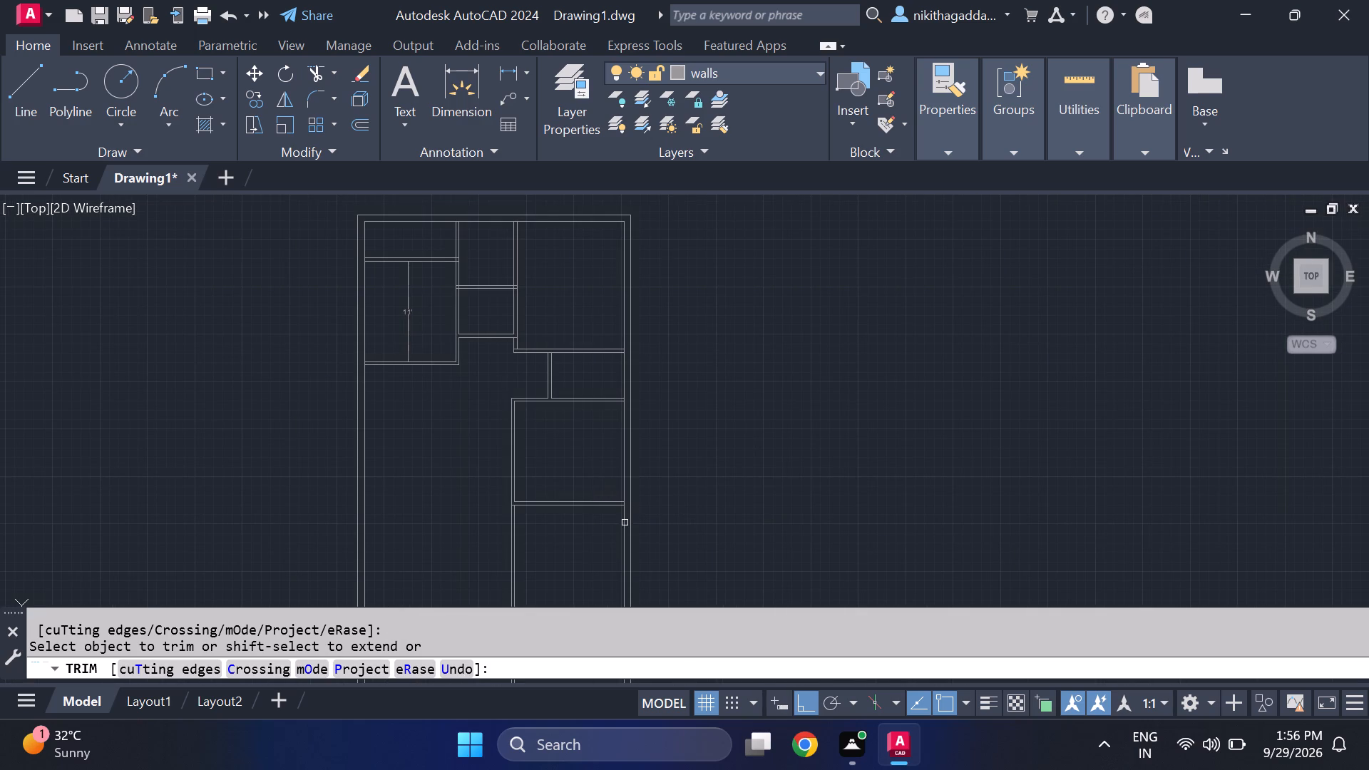
scroll(627, 508, up, 5)
click(573, 481)
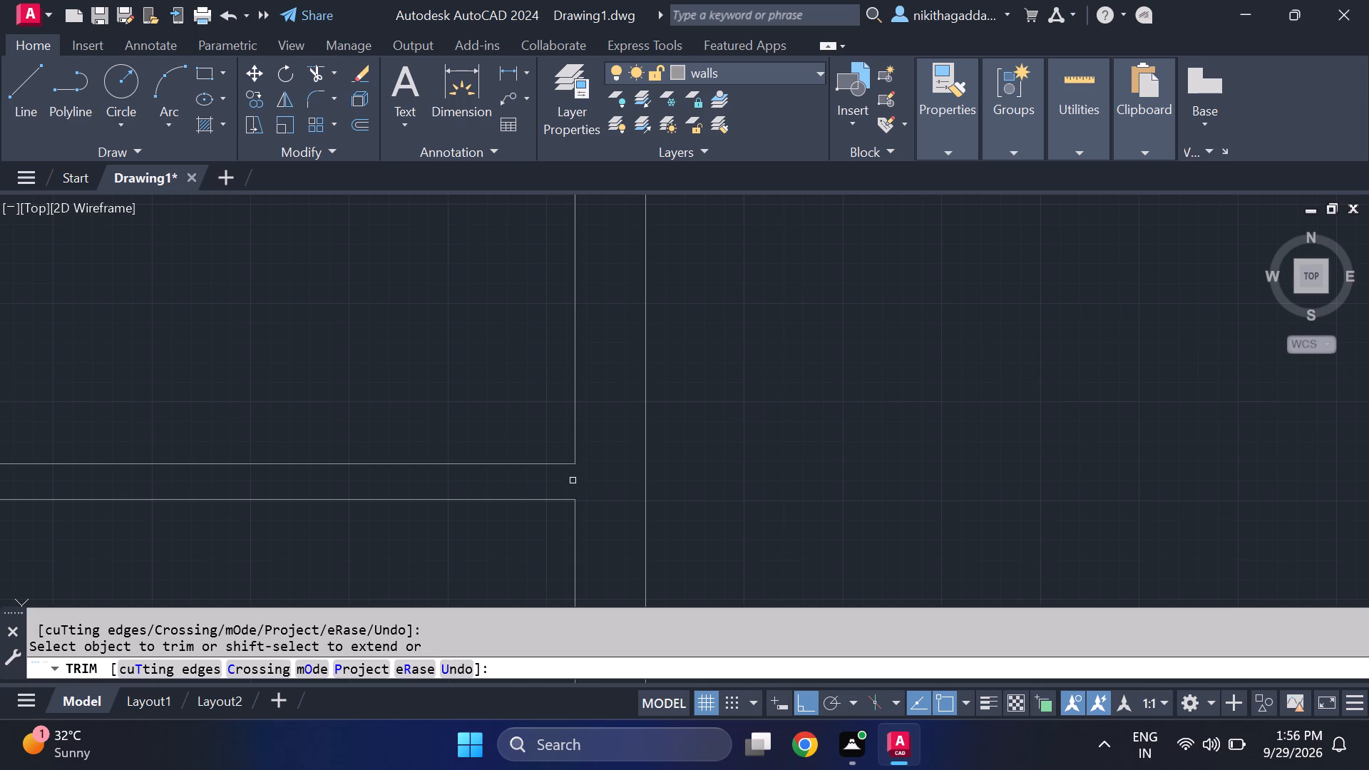
Trim the right outer wall's inner face across the end of the next cross partition up, below the small right-side room.
scroll(554, 460, down, 6)
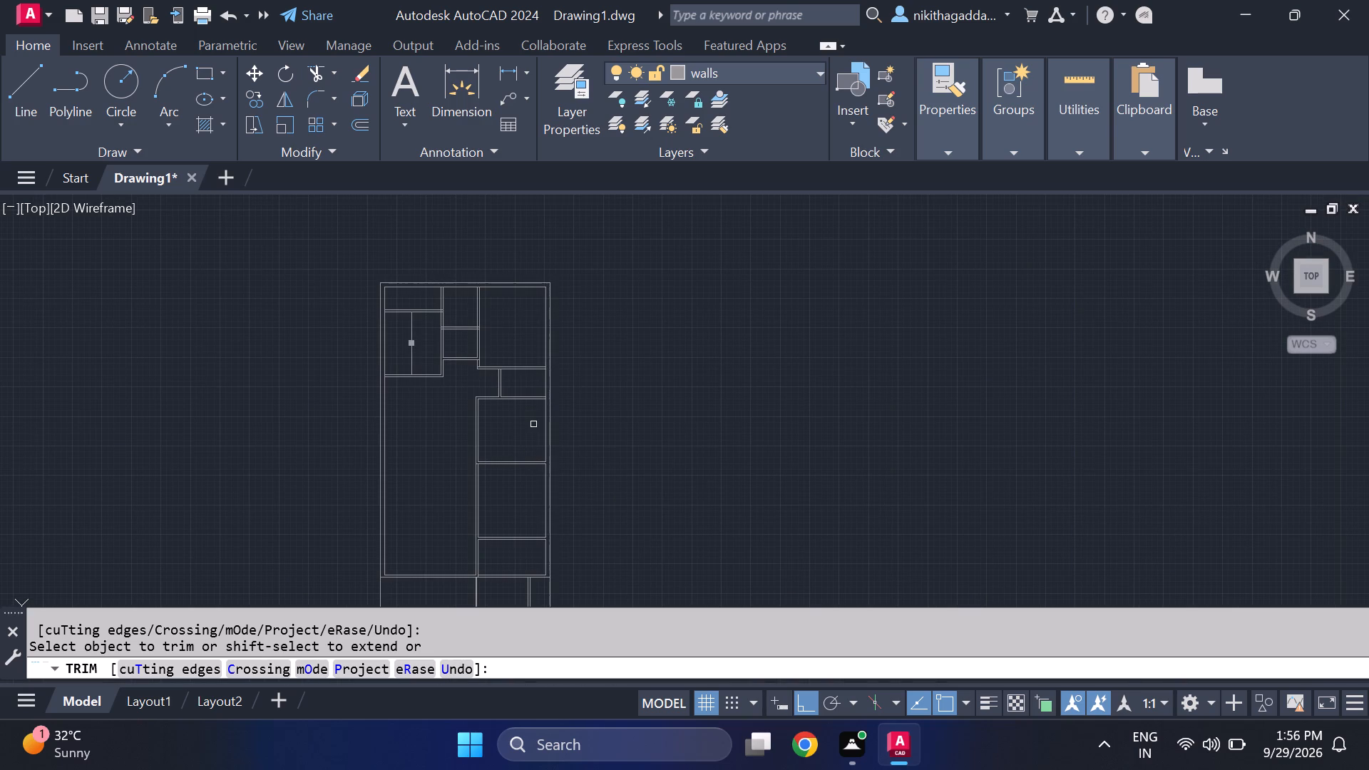
middle_drag(533, 424, 532, 447)
scroll(557, 475, up, 2)
scroll(553, 483, down, 2)
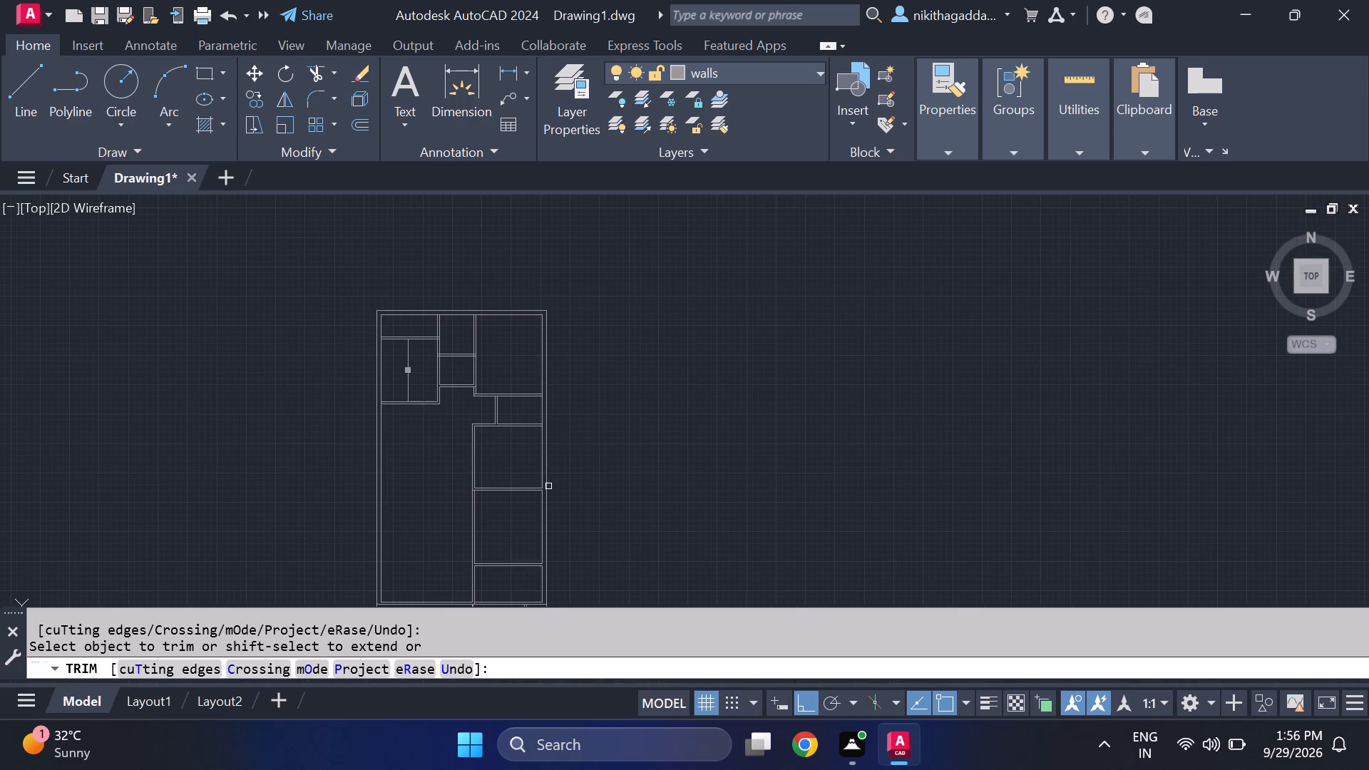
scroll(533, 506, up, 2)
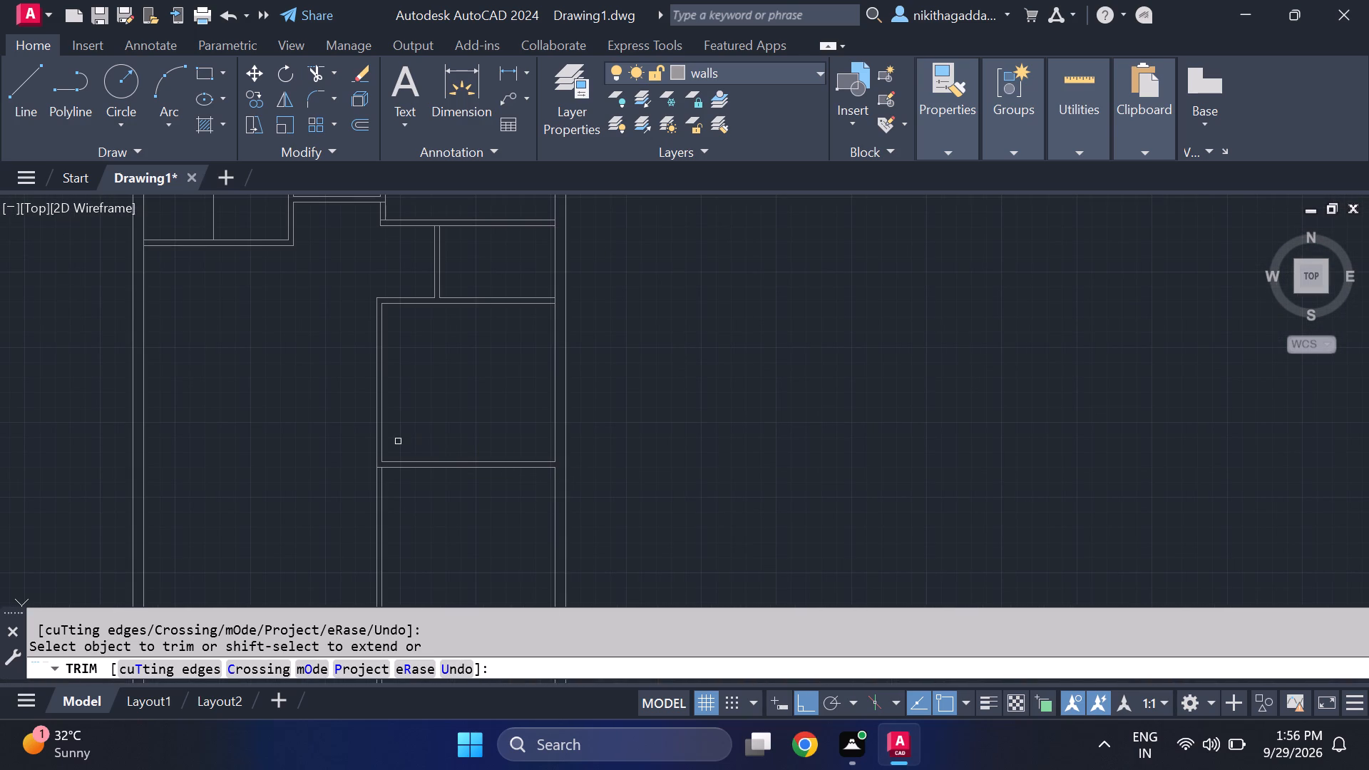
middle_drag(422, 427, 402, 481)
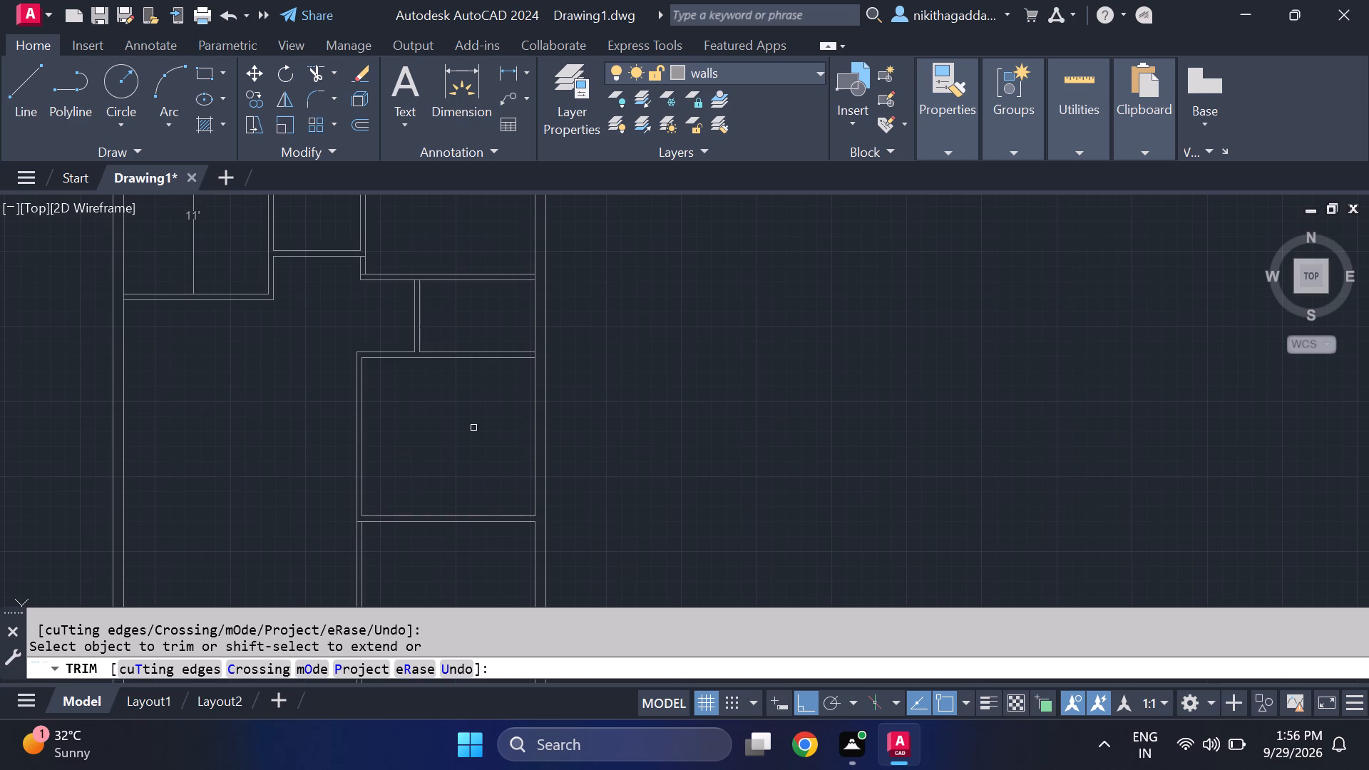
middle_drag(479, 421, 484, 481)
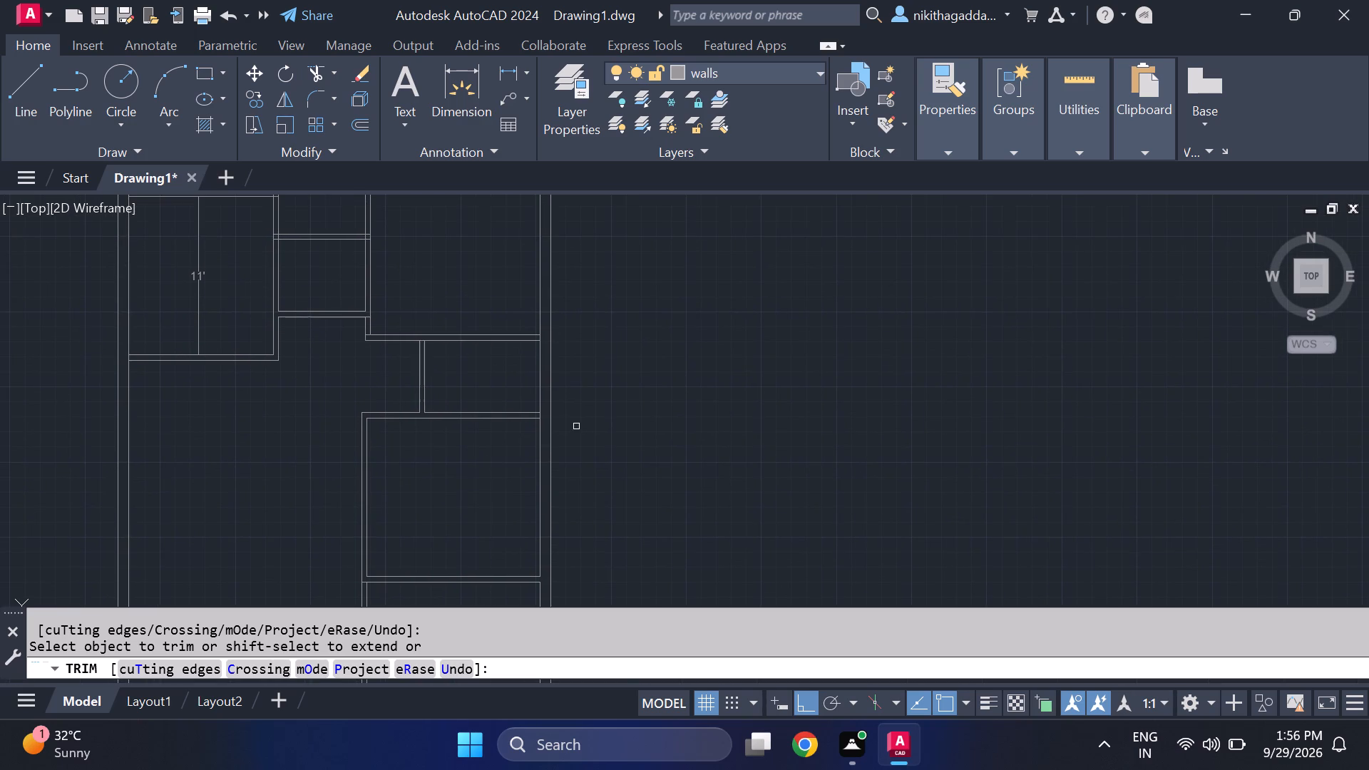
scroll(574, 402, up, 2)
scroll(478, 443, up, 2)
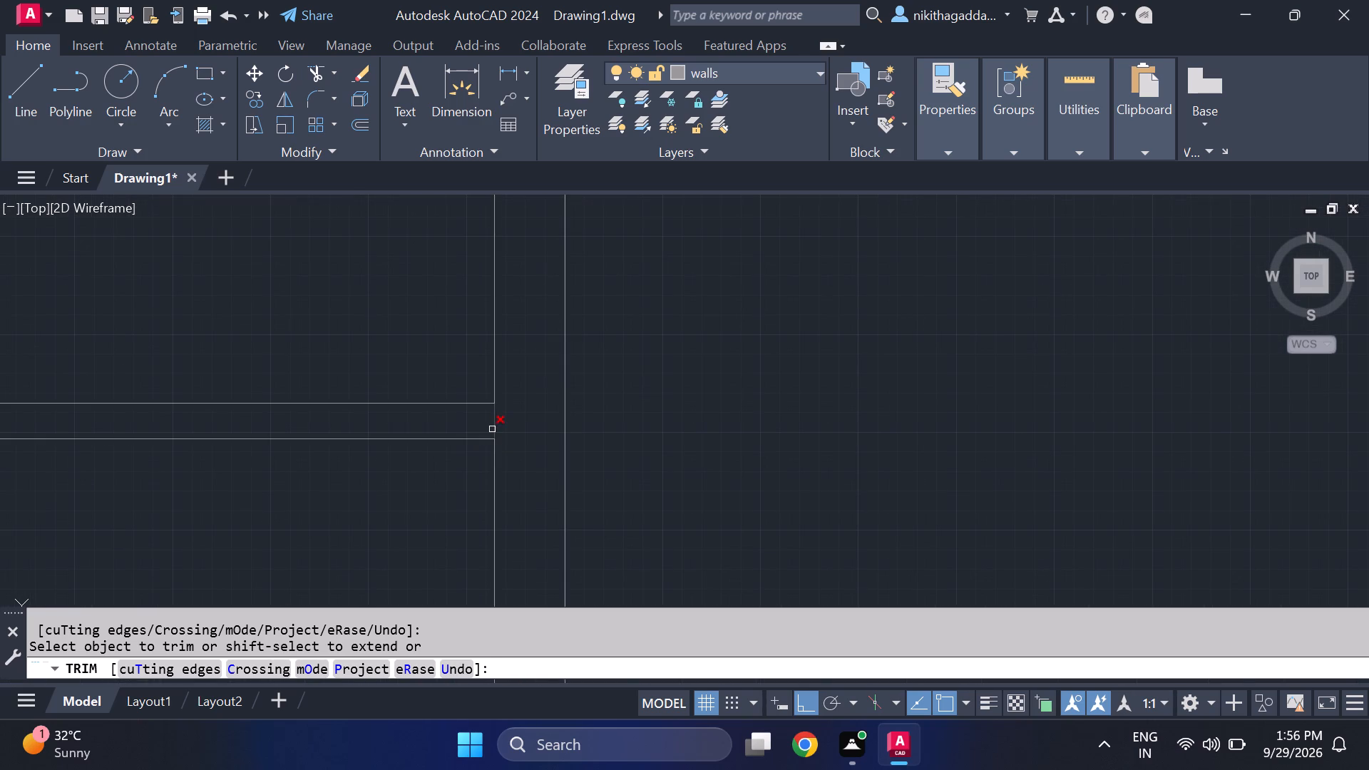
click(492, 429)
Trim the overlapping lines where the short horizontal partition crosses the left one of the two upper vertical partitions.
scroll(317, 471, down, 4)
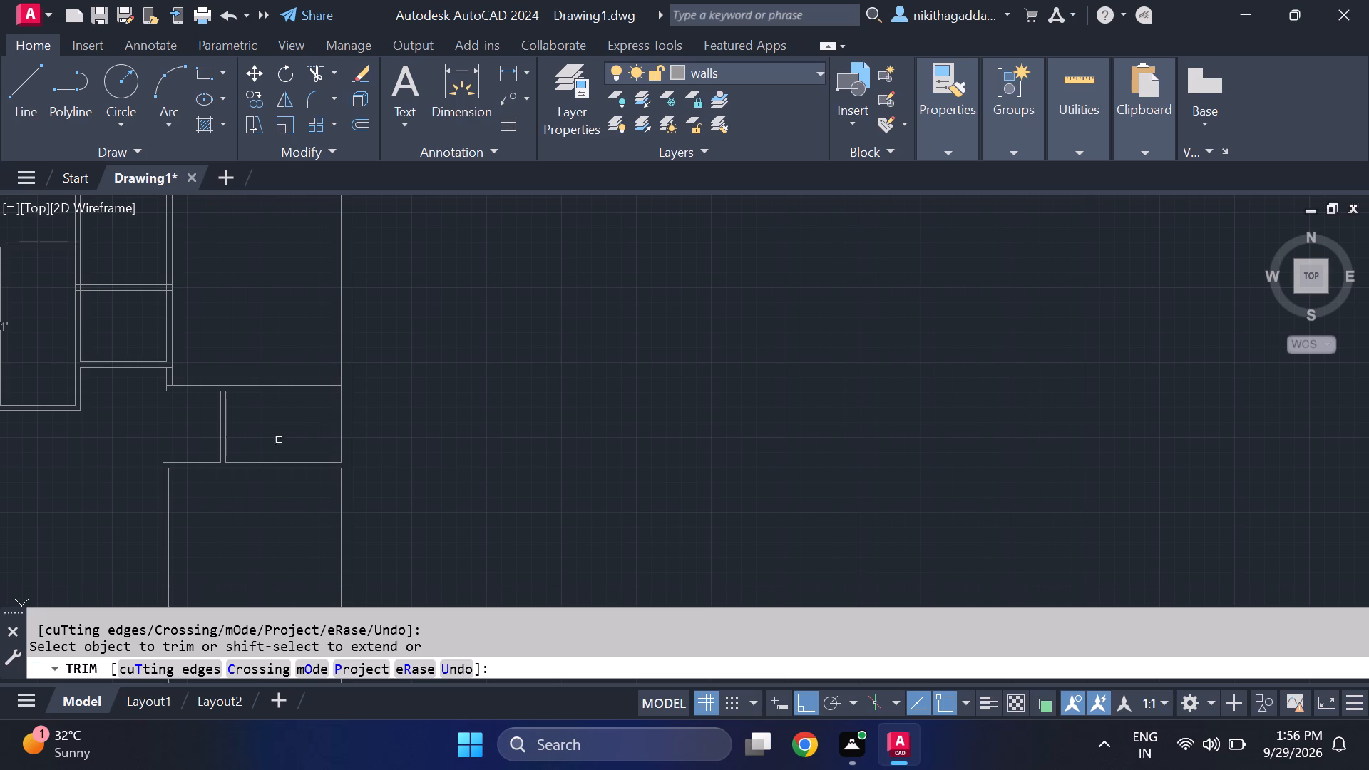
middle_drag(265, 448, 346, 484)
middle_drag(352, 488, 438, 492)
scroll(453, 449, down, 3)
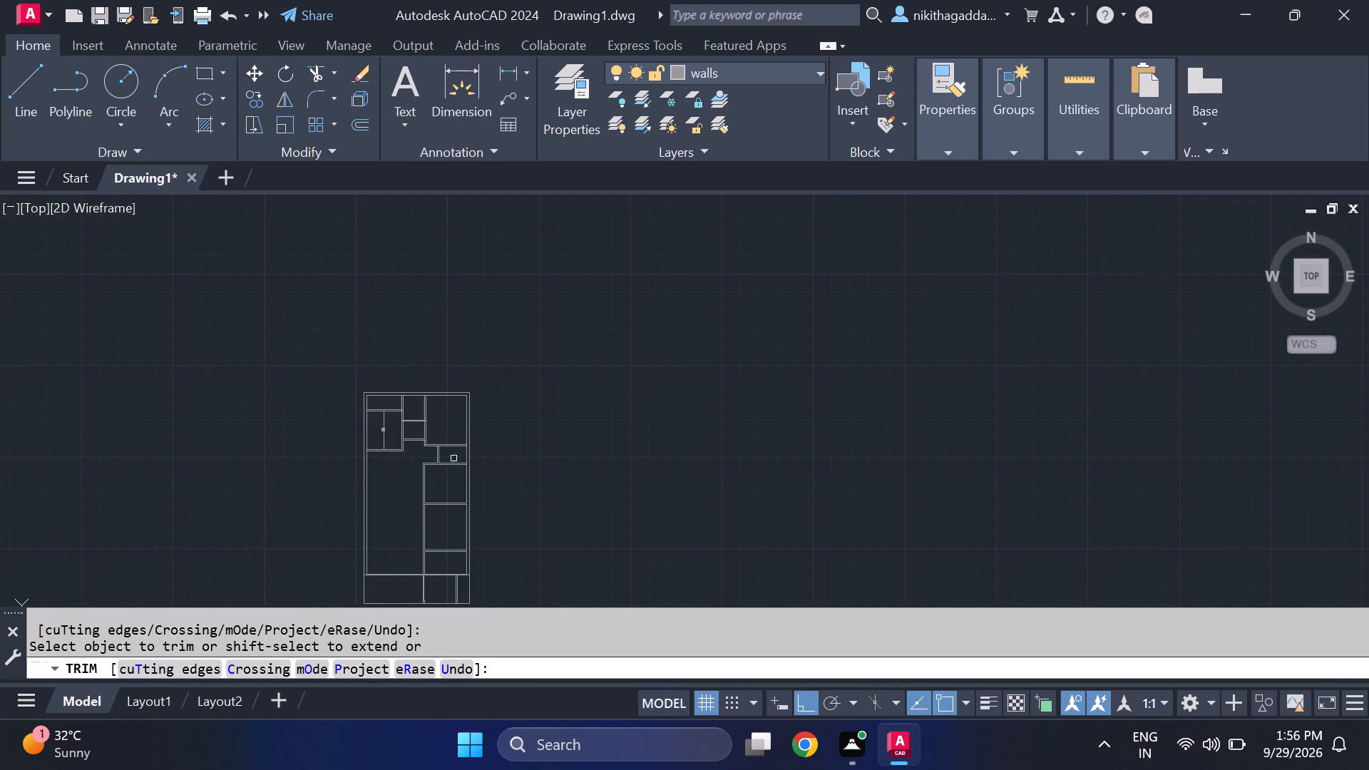
scroll(451, 501, up, 2)
middle_drag(448, 487, 447, 475)
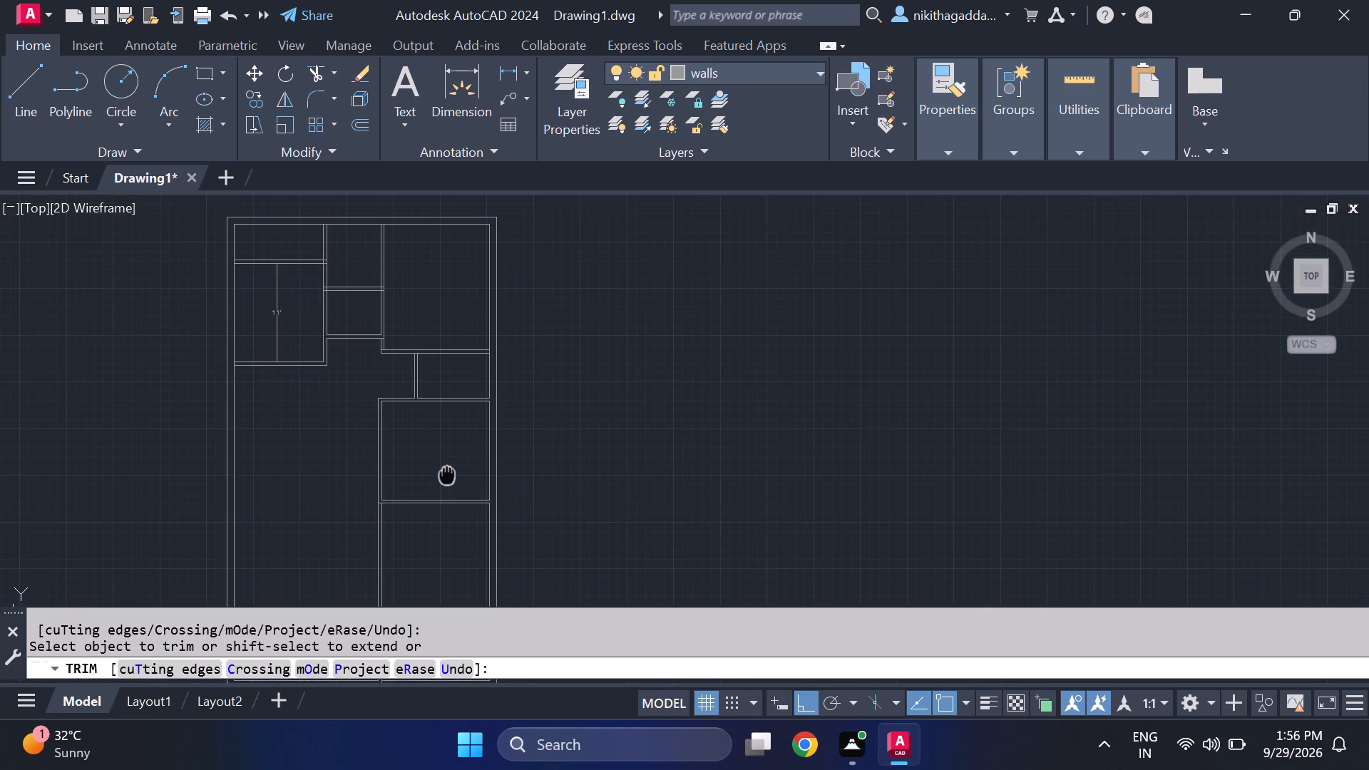
middle_drag(447, 475, 518, 536)
scroll(401, 339, up, 6)
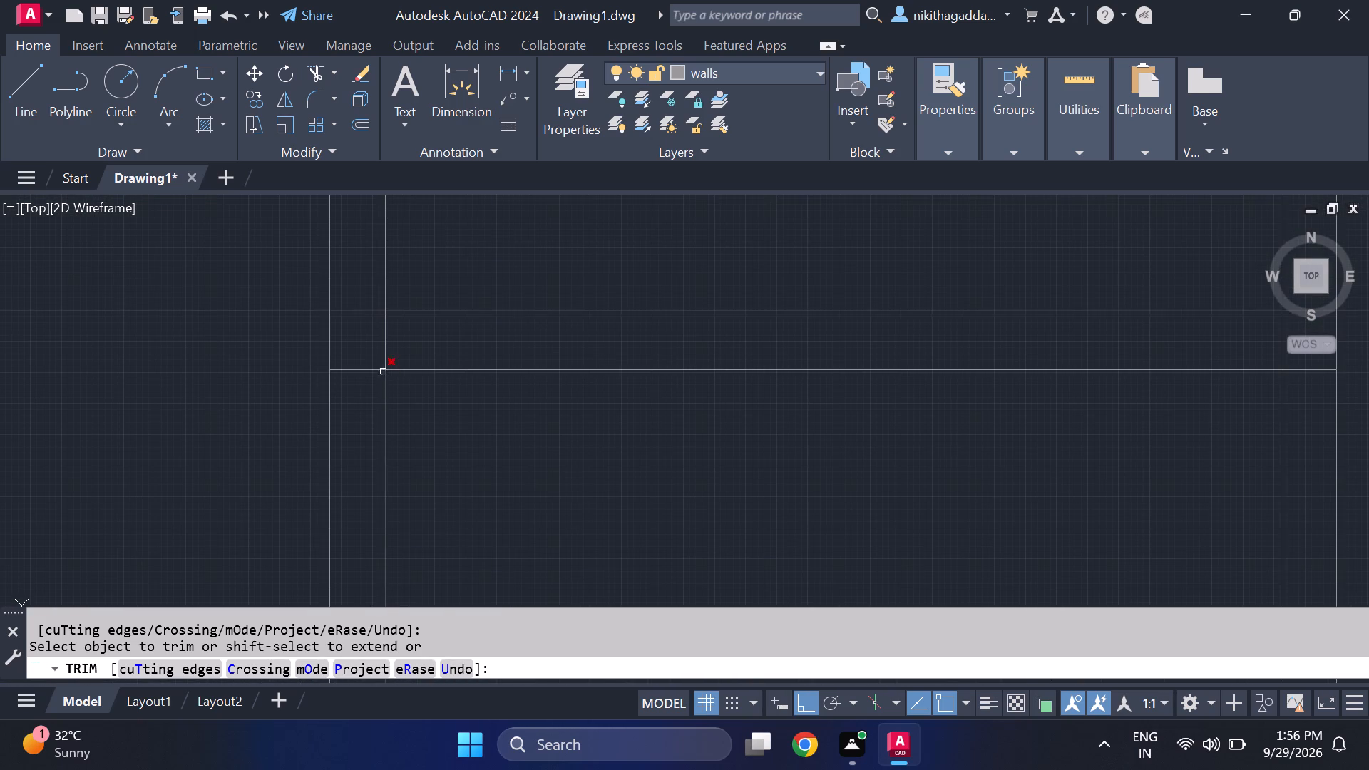
Trim the overlapping lines at both ends of the cross partition between the two small upper-middle rooms, opening both vertical partitions' near faces.
drag(358, 383, 362, 303)
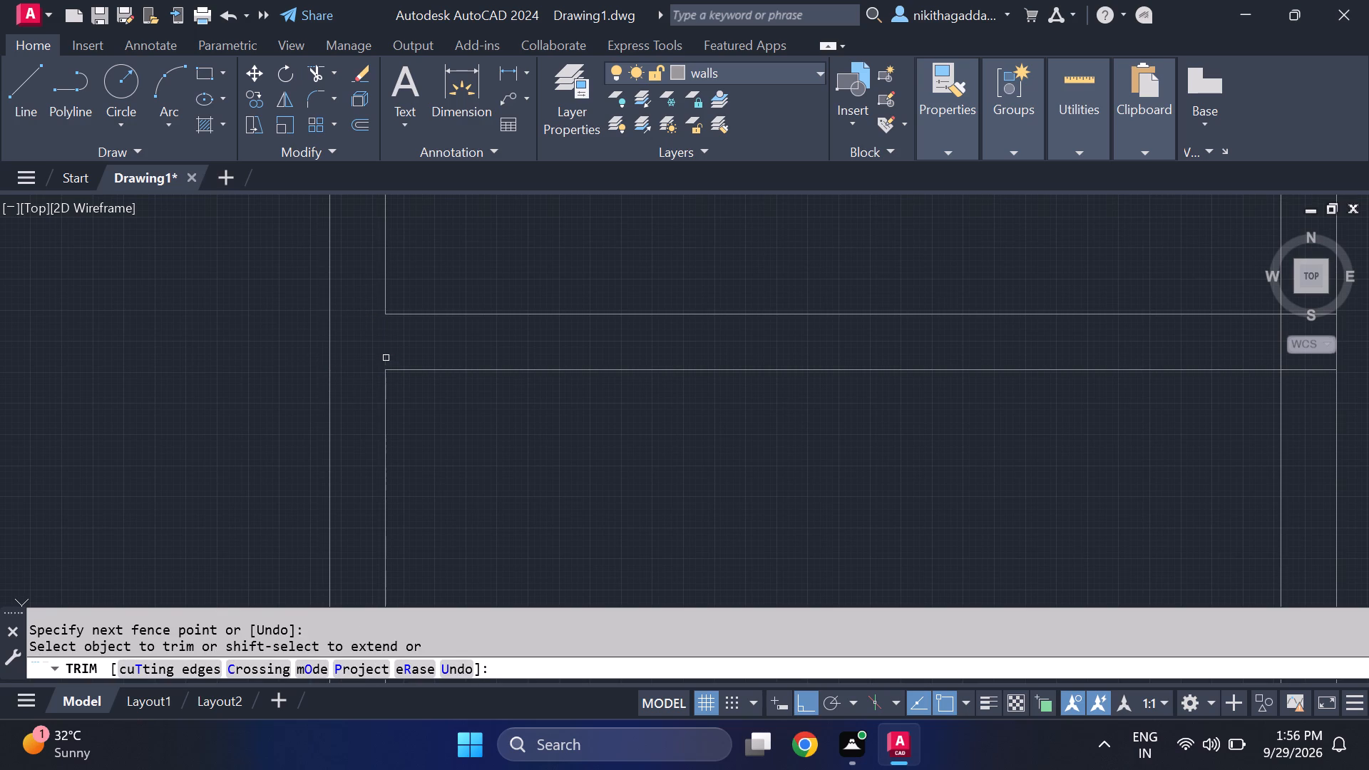
click(386, 358)
scroll(541, 394, down, 2)
scroll(616, 408, down, 1)
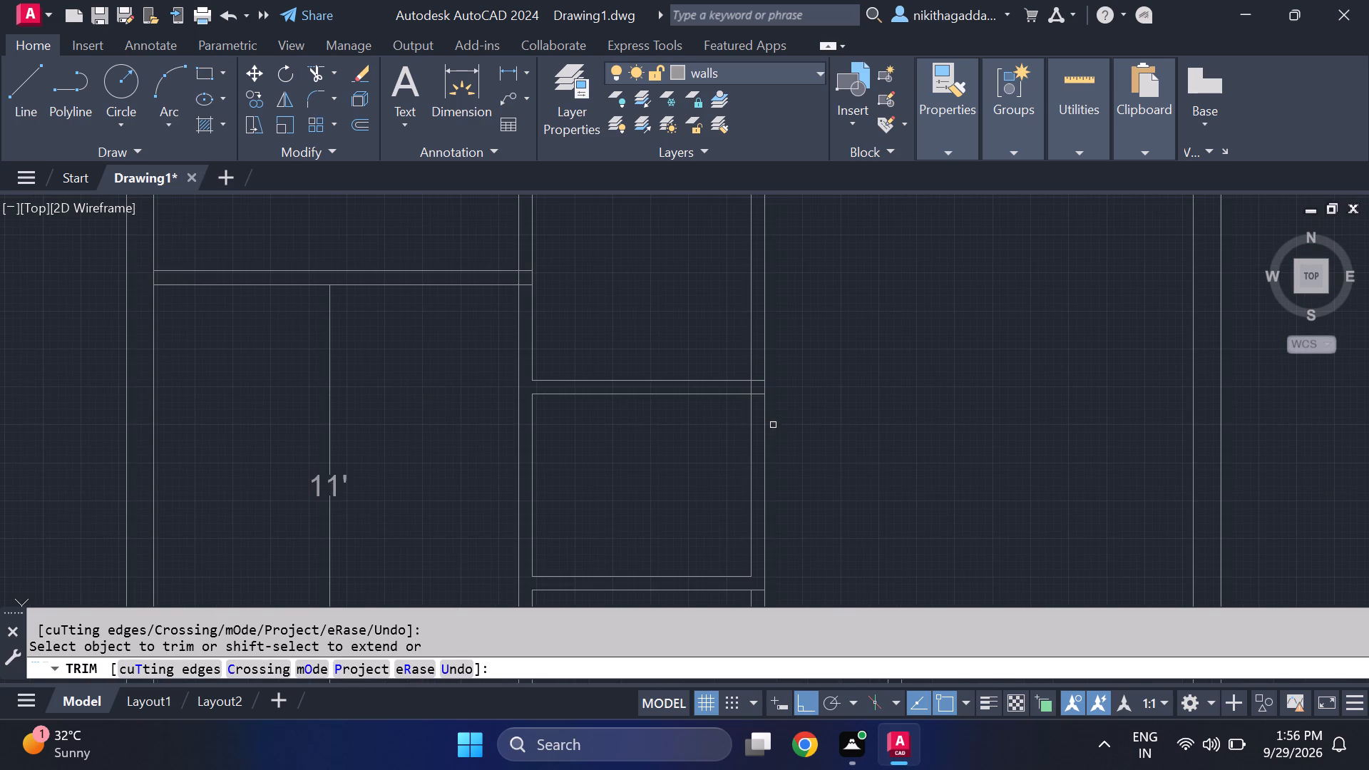
scroll(770, 418, up, 3)
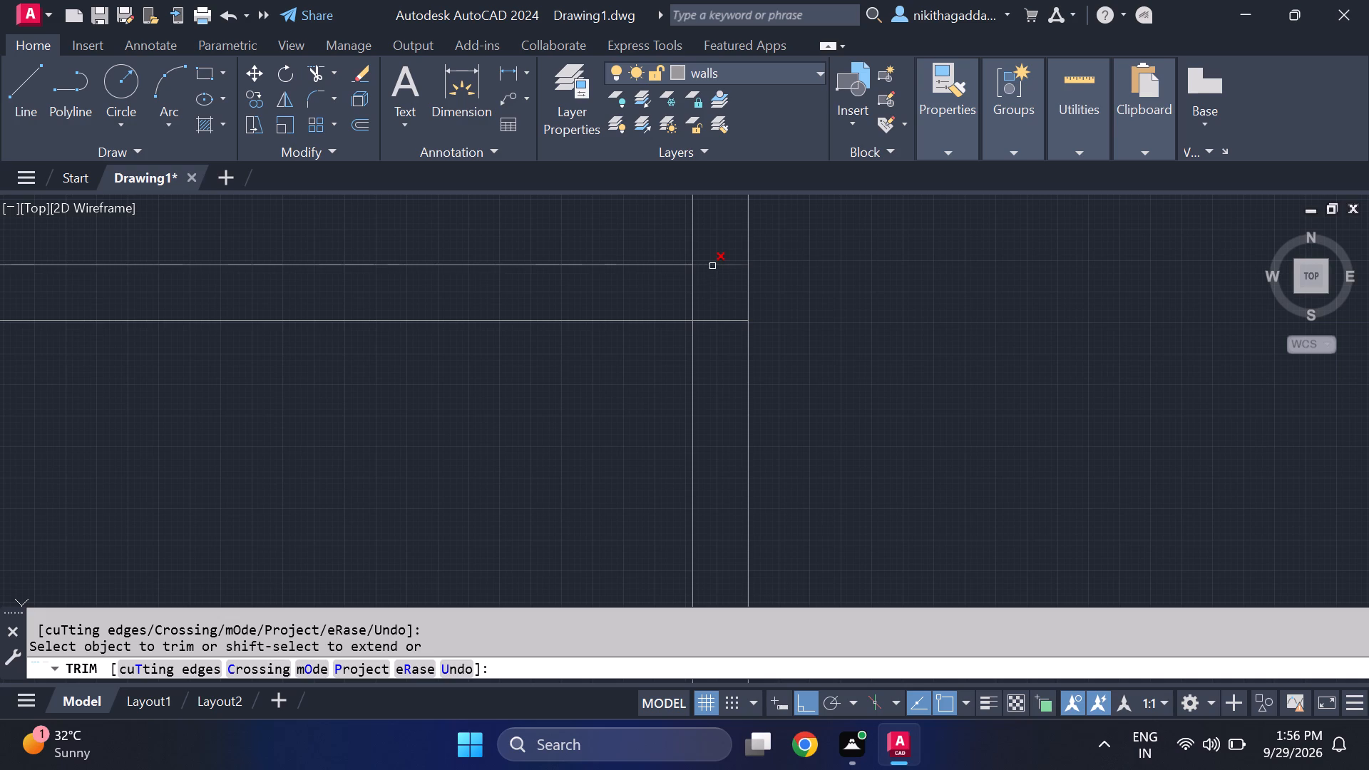
click(715, 266)
click(722, 321)
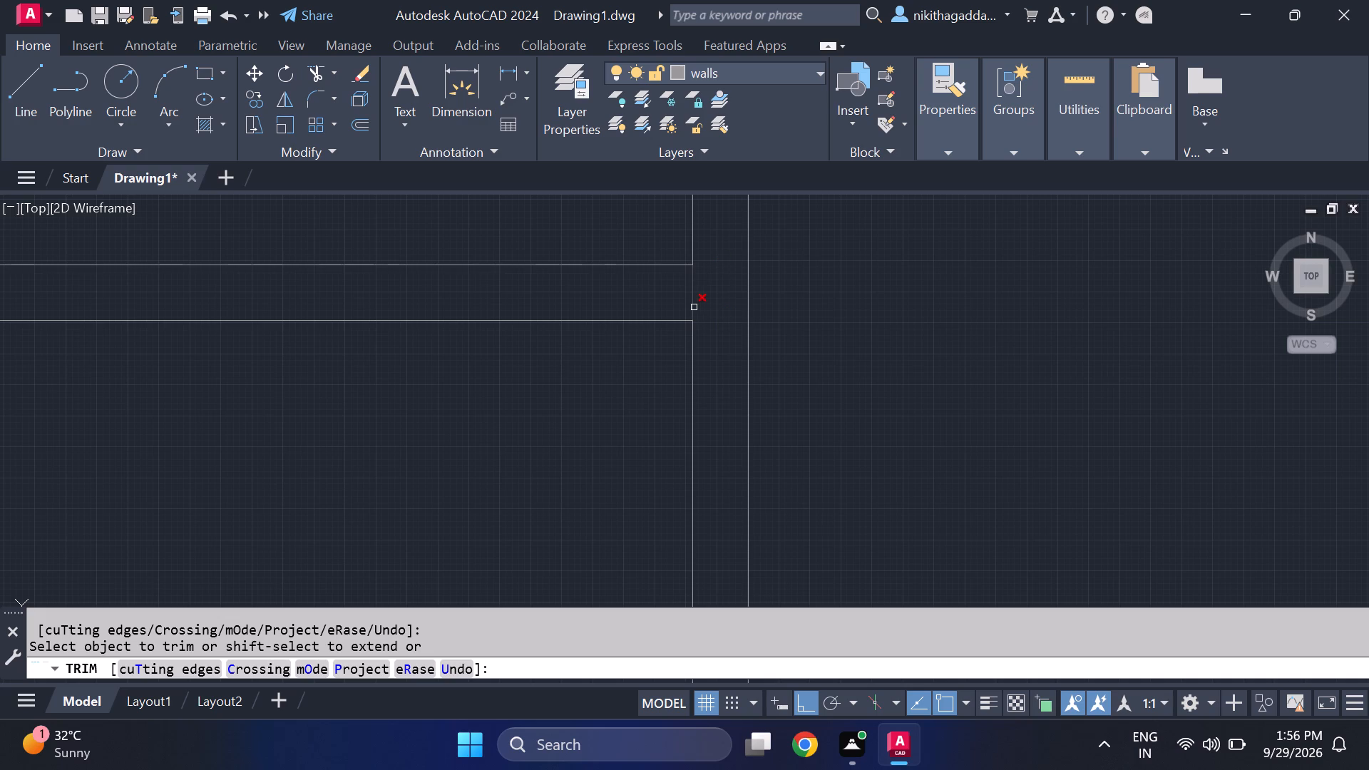
click(694, 307)
Trim the overlapping lines where the top-left cross partition above the 11' room meets the left upper vertical partition.
scroll(707, 317, down, 5)
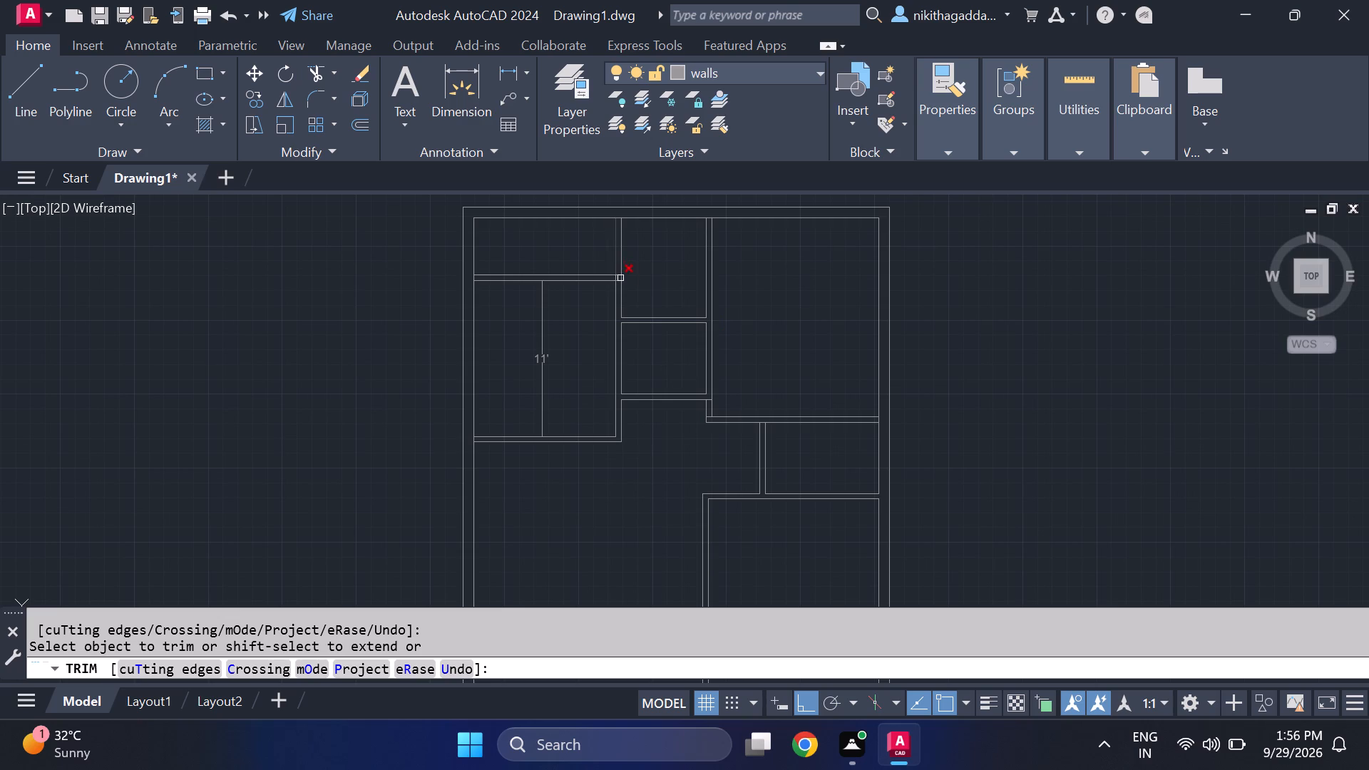
scroll(617, 289, up, 3)
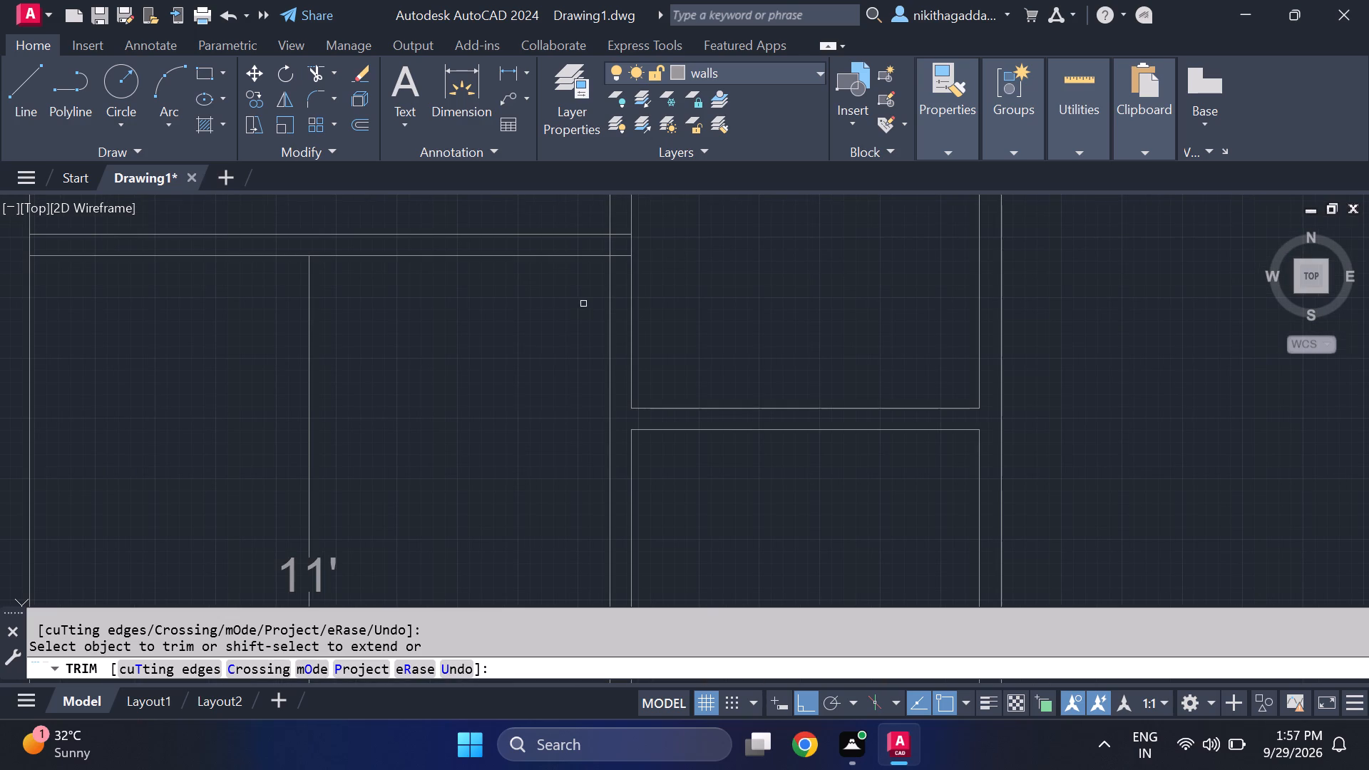
scroll(620, 260, up, 2)
drag(621, 260, 622, 222)
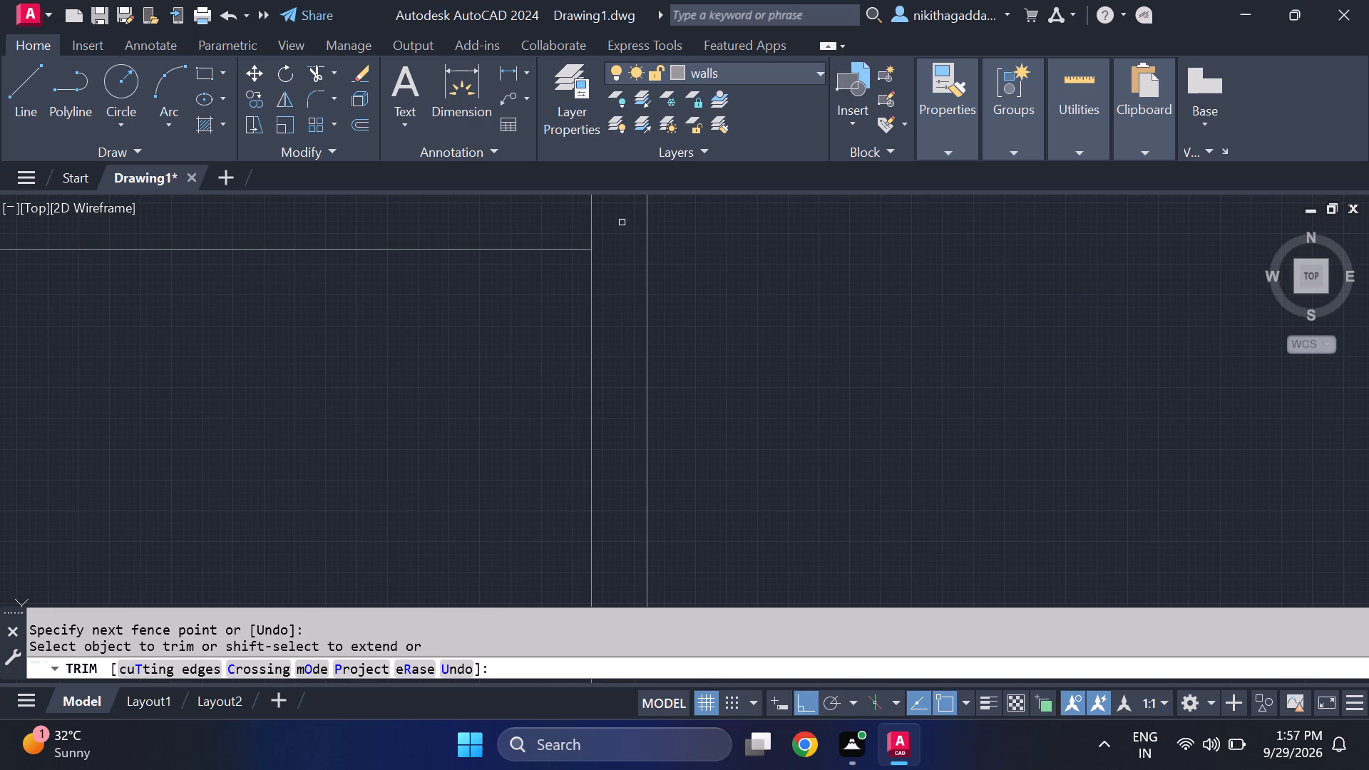
middle_drag(622, 236, 626, 317)
click(629, 274)
click(593, 309)
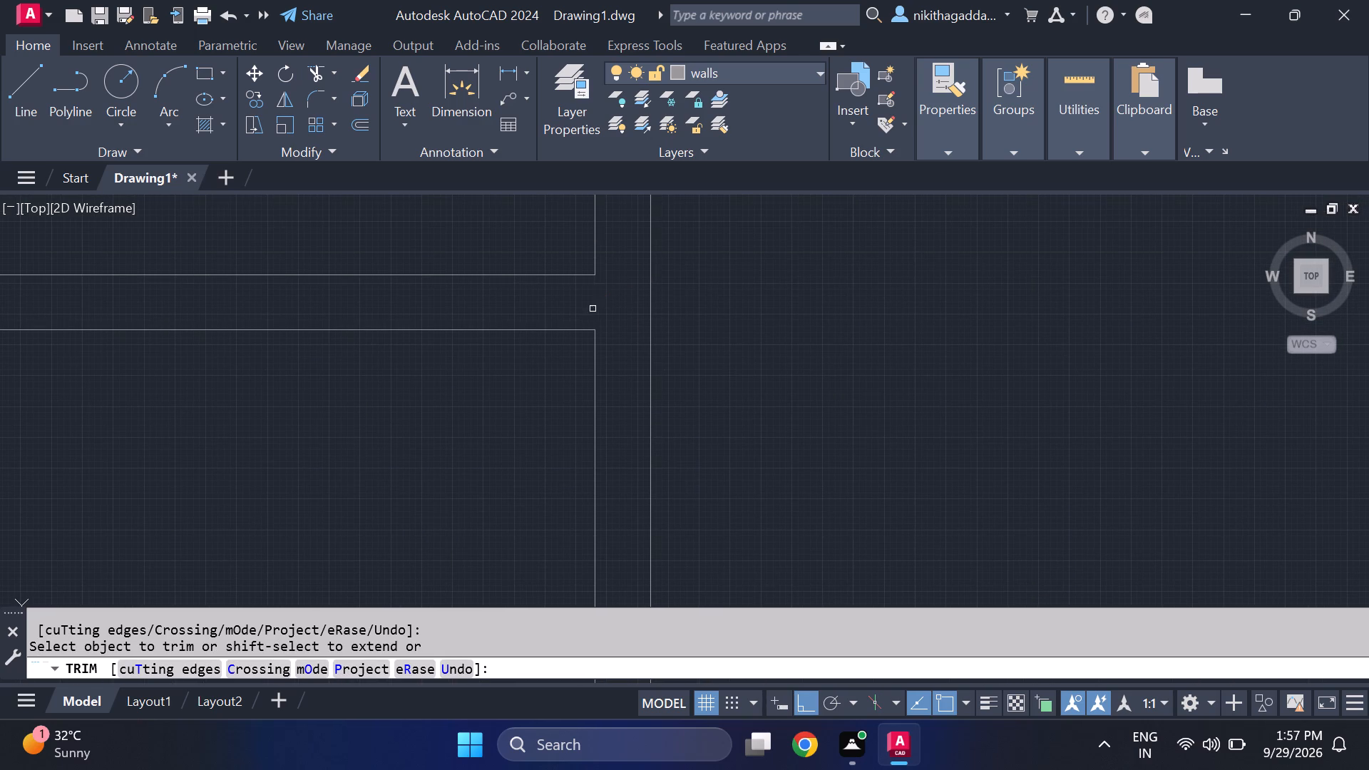
Trim the top outer wall's inner face between the two faces of each upper vertical partition.
scroll(662, 381, down, 5)
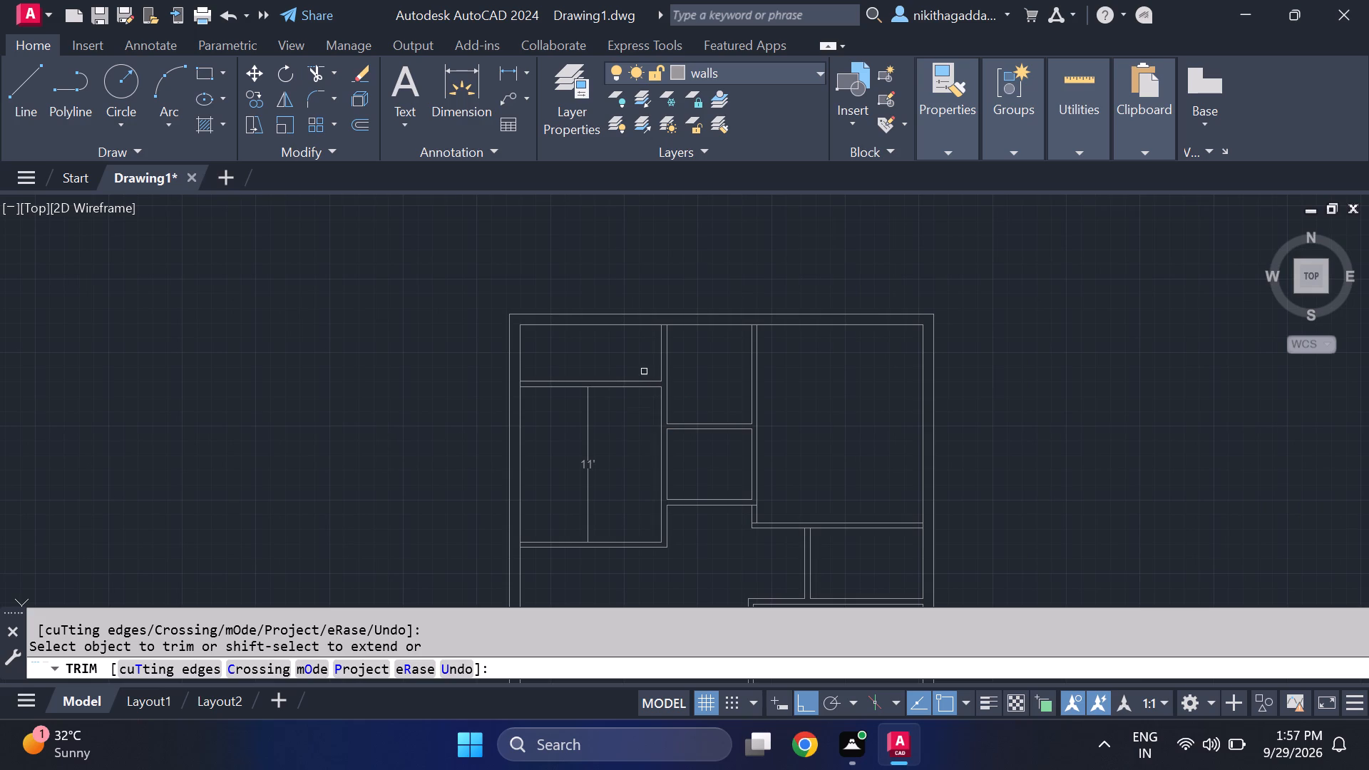
scroll(667, 312, up, 1)
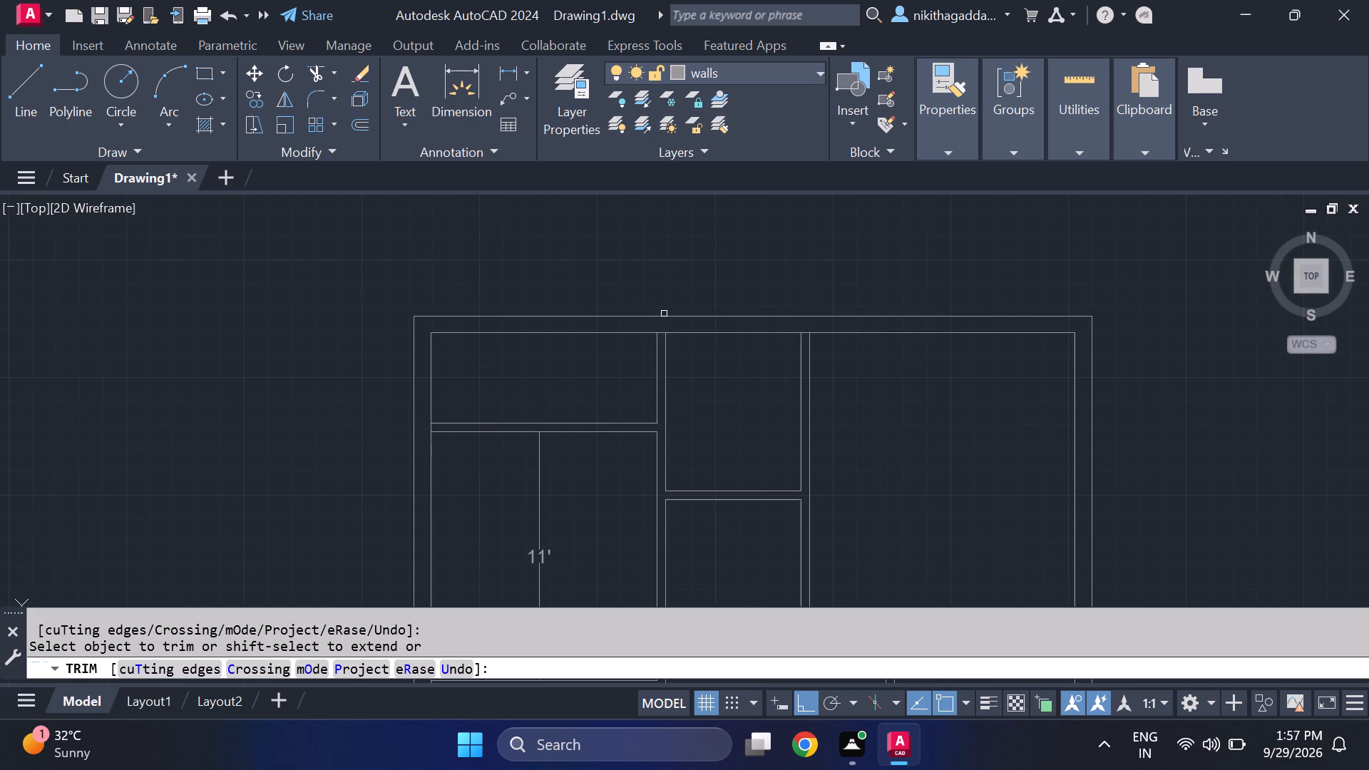
scroll(659, 334, up, 2)
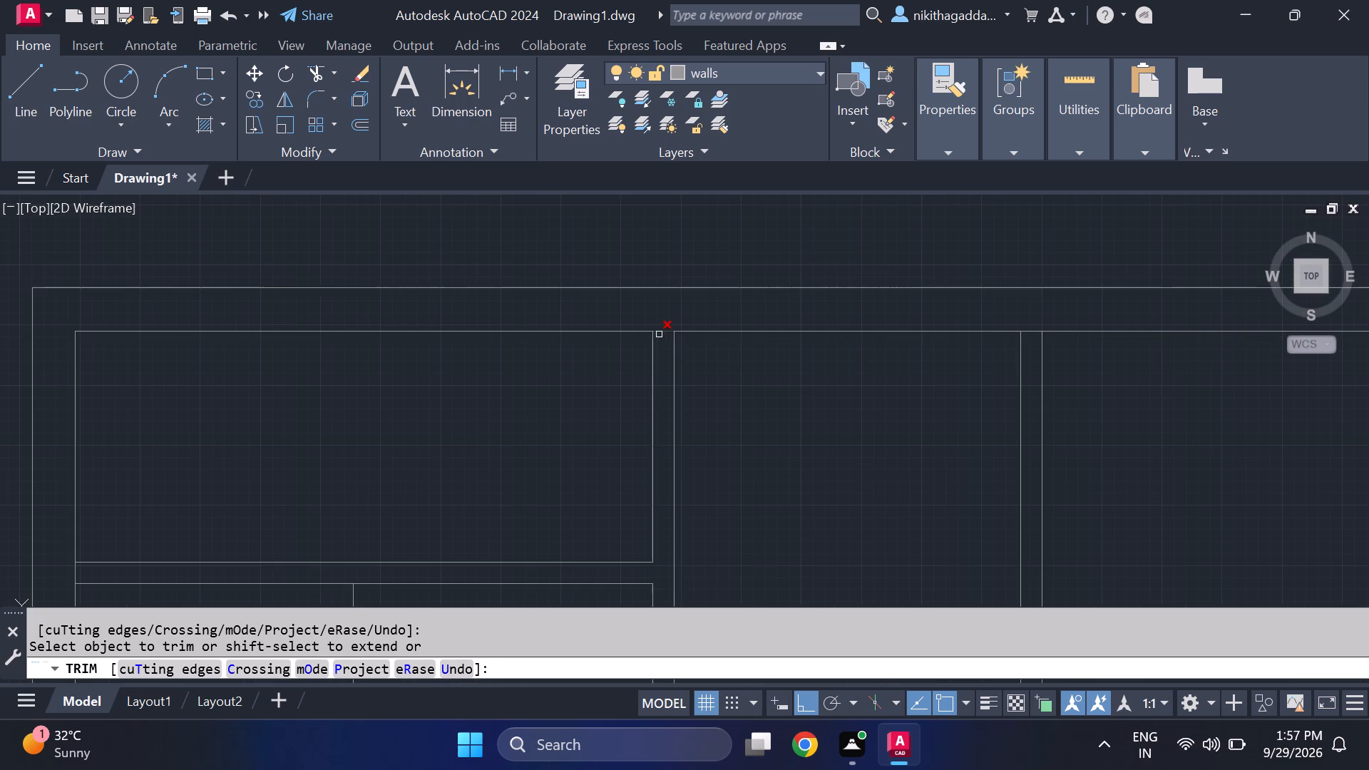
click(663, 330)
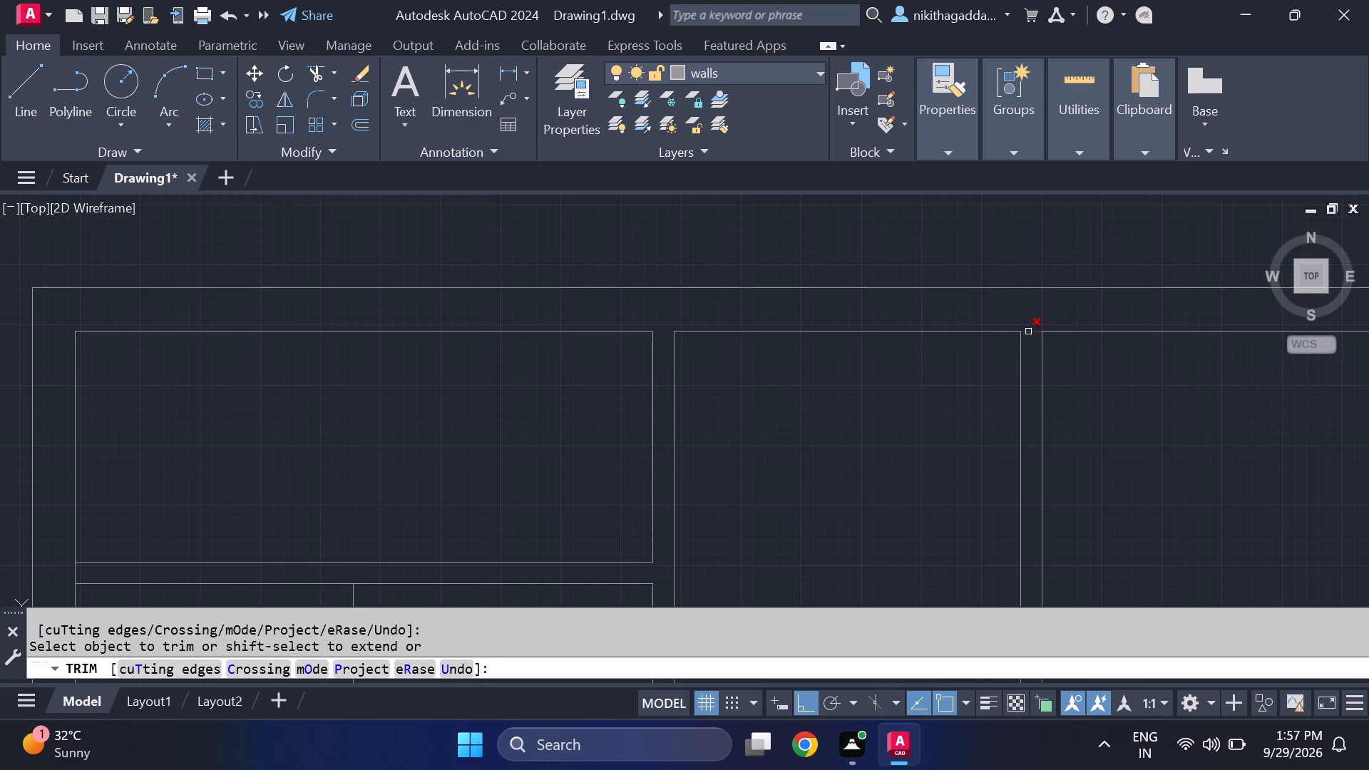
click(1028, 330)
Trim the left outer wall's inner face across the ends of the cross partitions above and below the 11' room.
scroll(761, 399, down, 3)
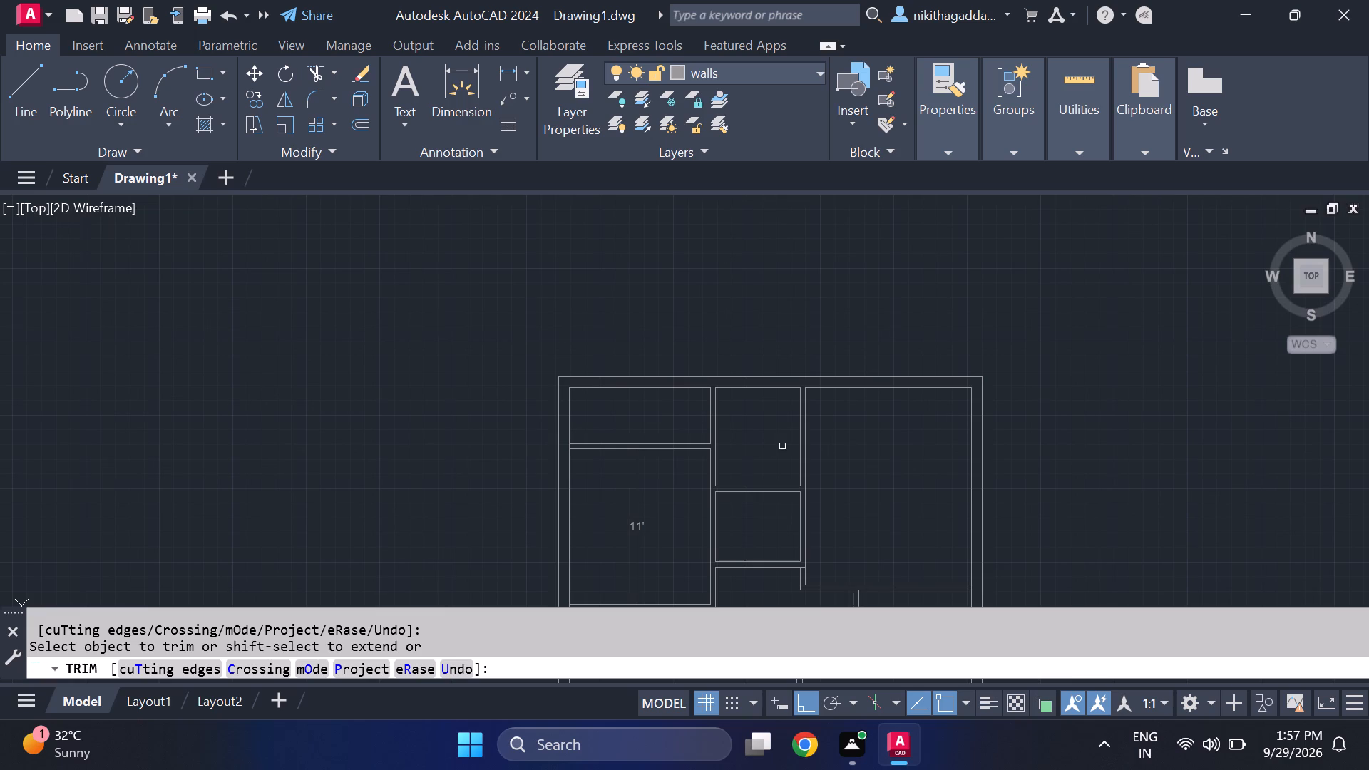
scroll(567, 441, up, 4)
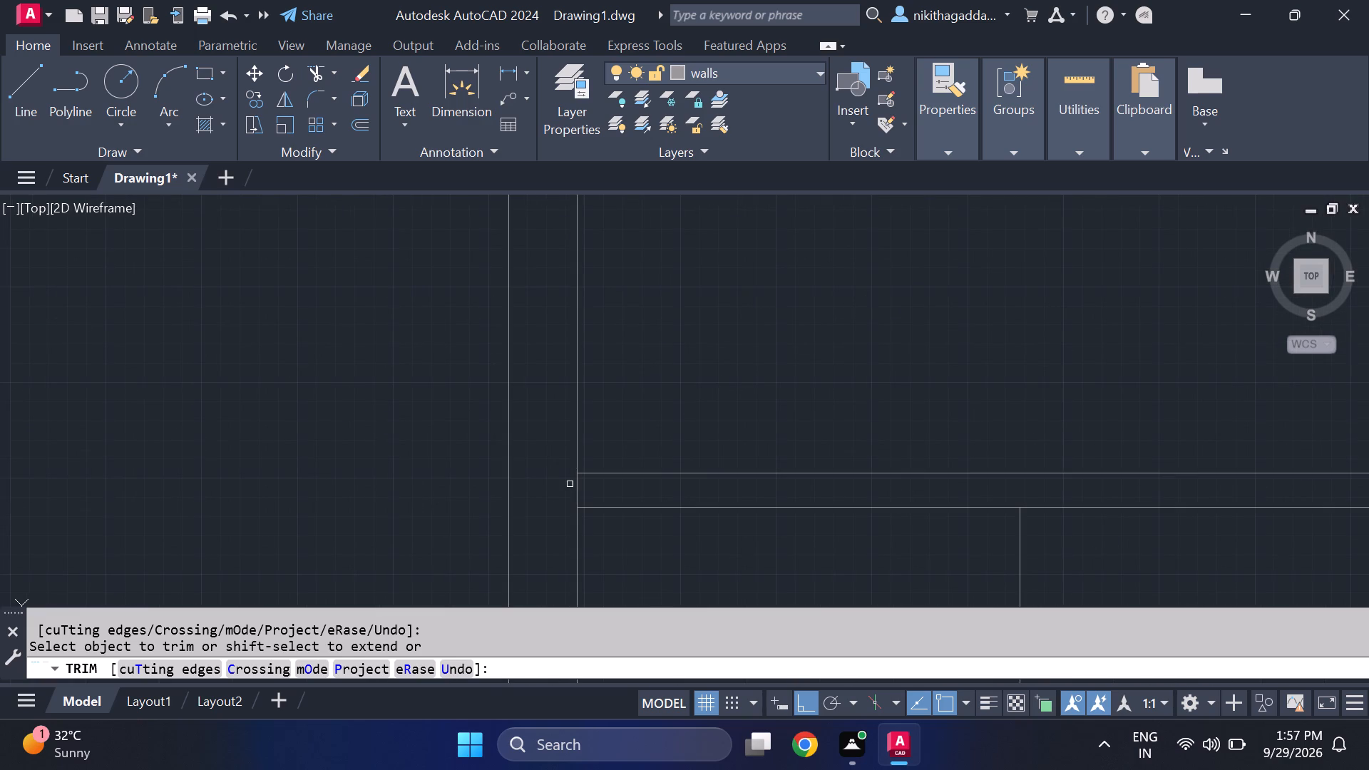
click(577, 484)
scroll(722, 538, down, 4)
middle_drag(738, 558, 737, 558)
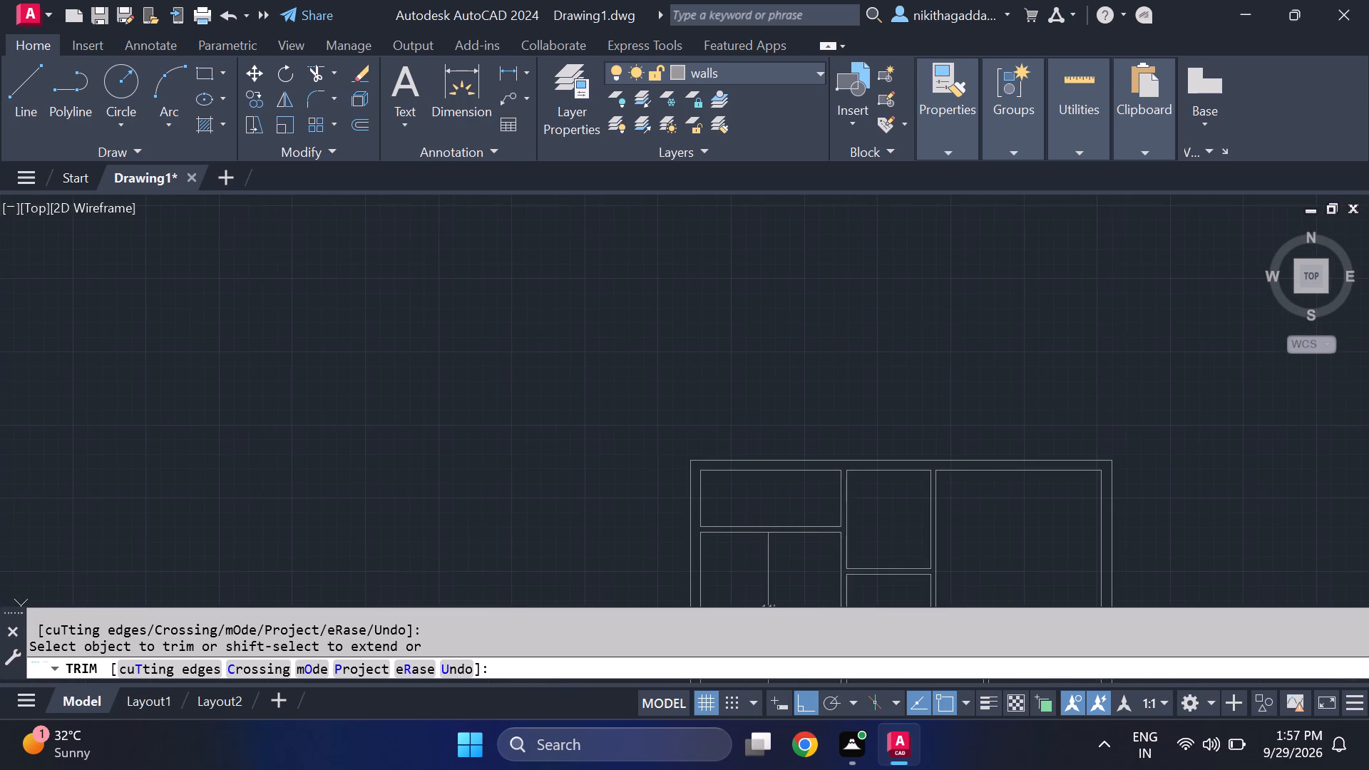
middle_drag(737, 558, 663, 393)
scroll(622, 543, up, 3)
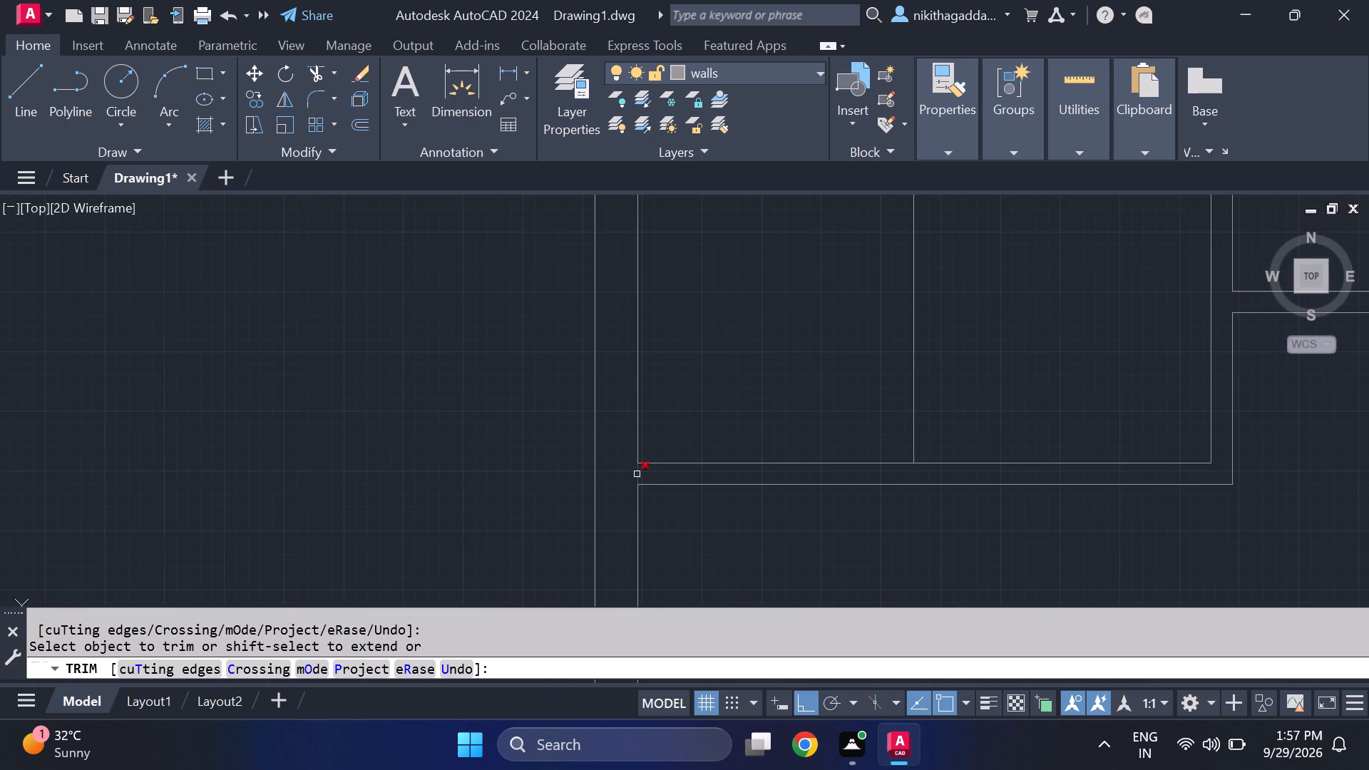
click(641, 473)
click(628, 475)
Examine the floor plan for wall junctions that still need trimming.
scroll(677, 499, down, 4)
middle_drag(722, 535, 720, 530)
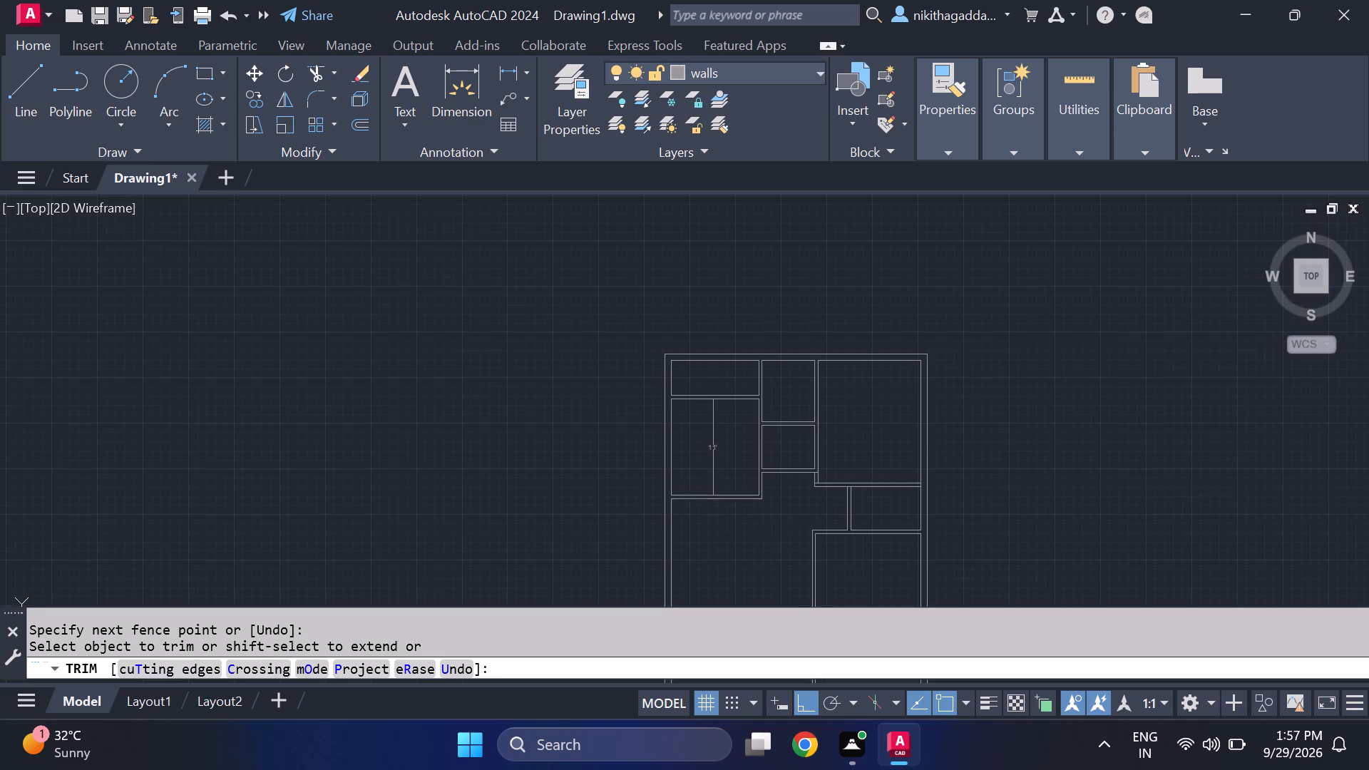
middle_drag(720, 530, 702, 470)
middle_drag(699, 462, 665, 409)
middle_drag(616, 339, 602, 314)
middle_click(601, 314)
middle_drag(670, 472, 599, 345)
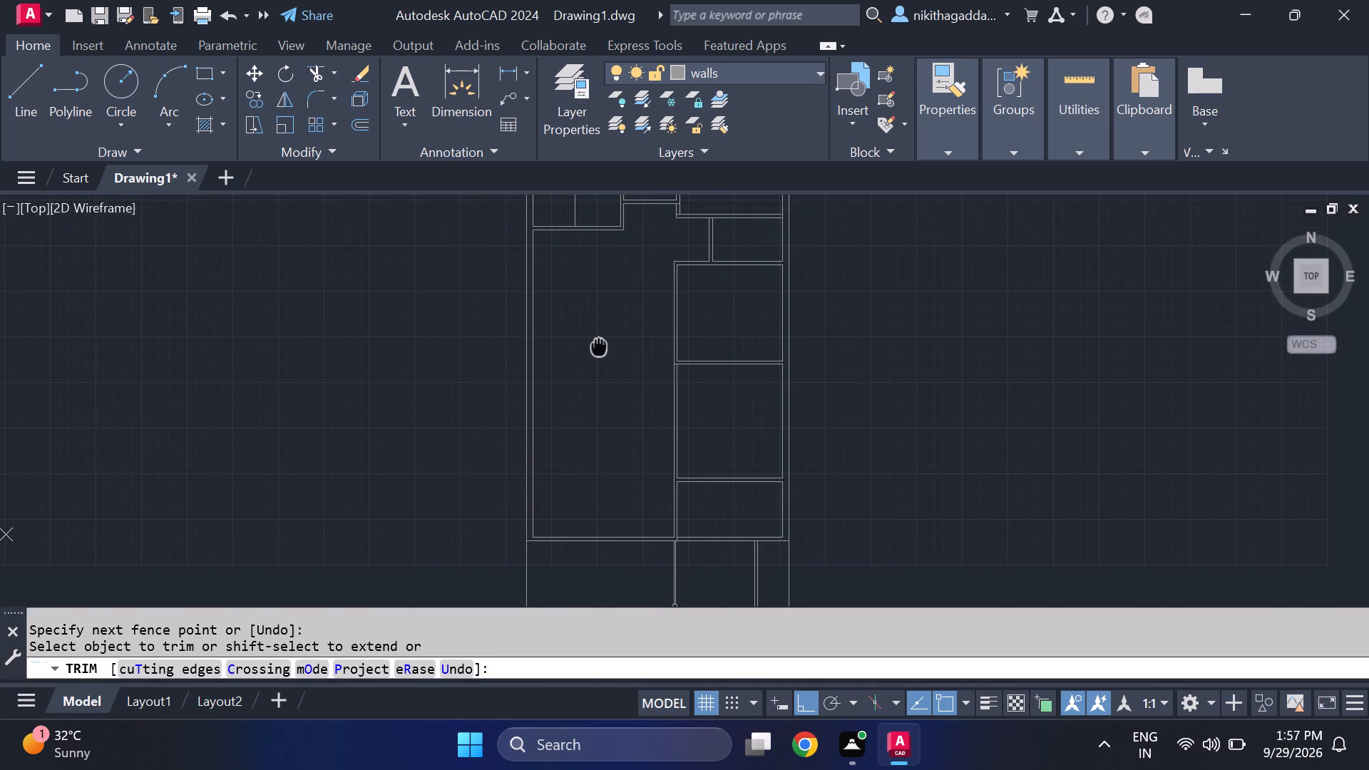
middle_drag(599, 345, 633, 465)
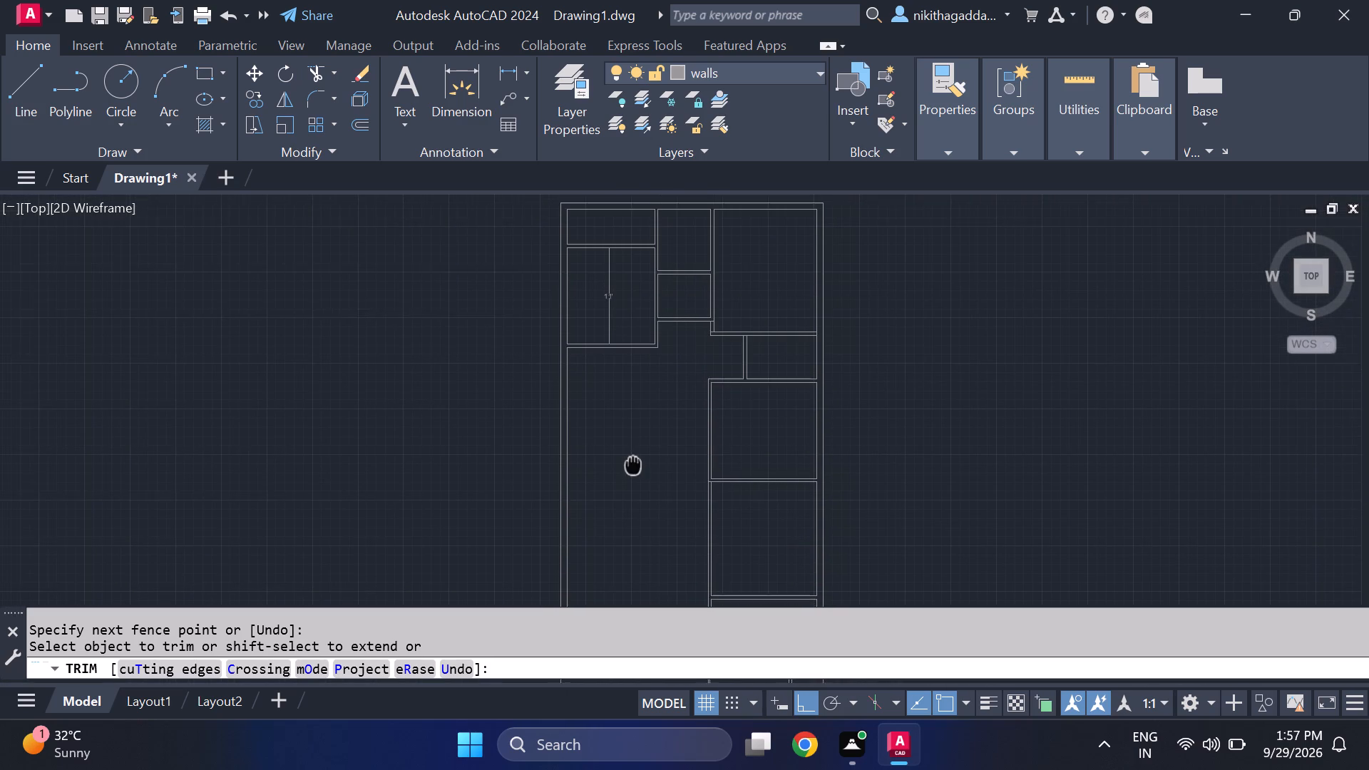
middle_drag(633, 465, 624, 500)
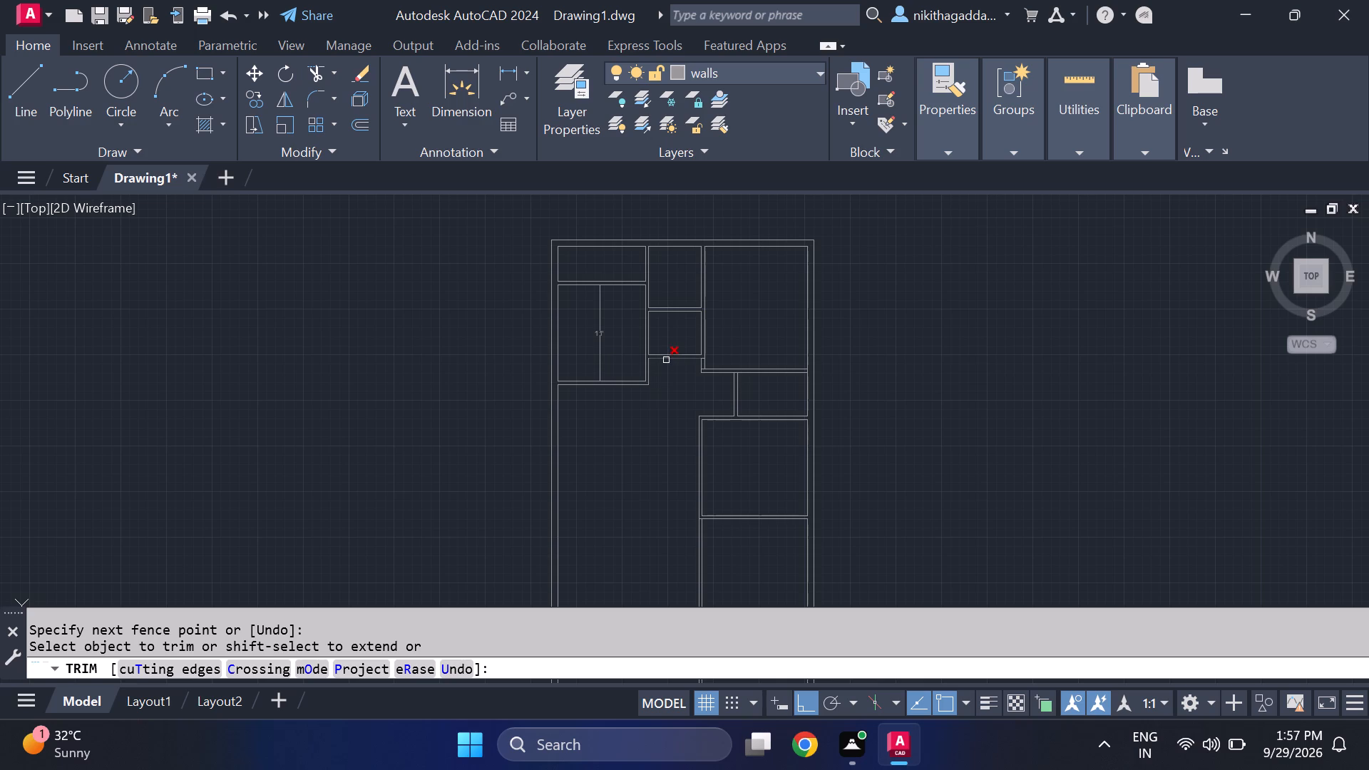
middle_drag(683, 380, 648, 366)
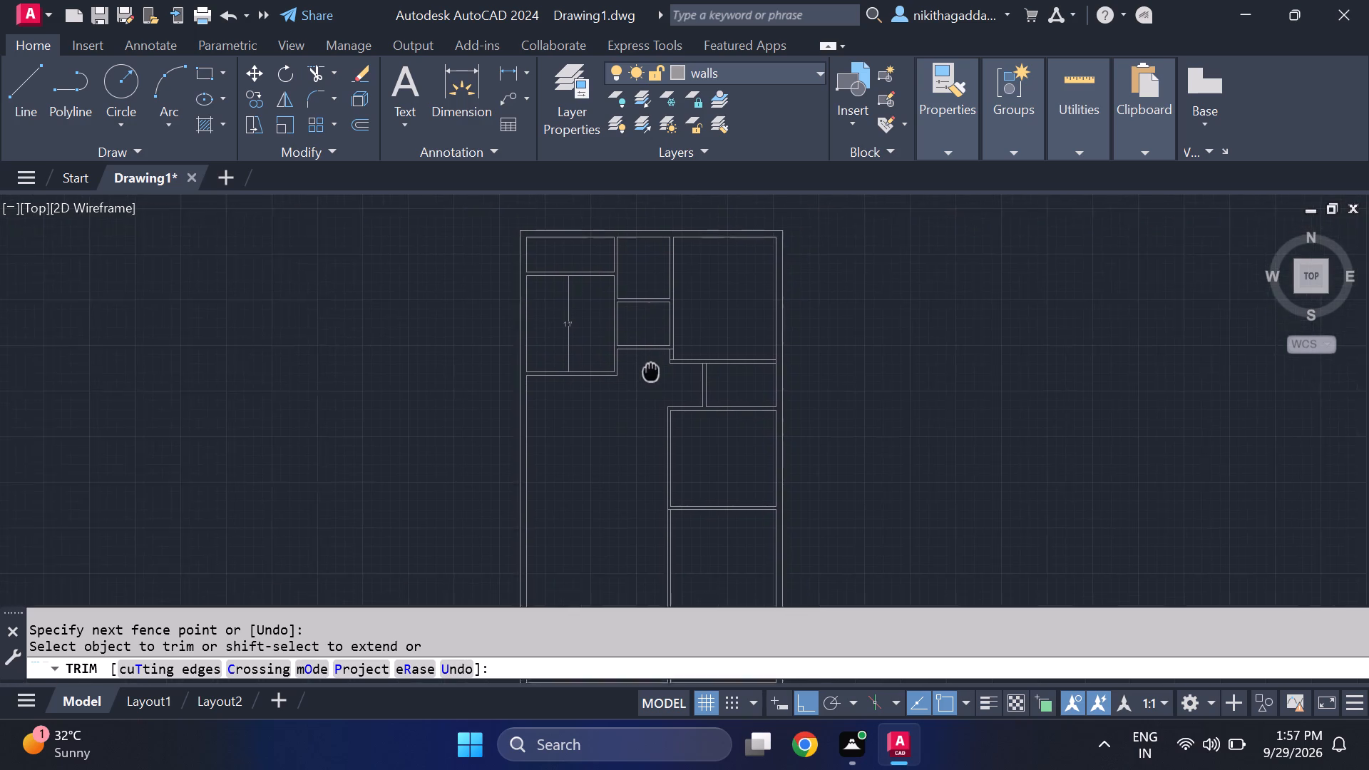
middle_drag(648, 366, 615, 306)
middle_drag(661, 488, 653, 541)
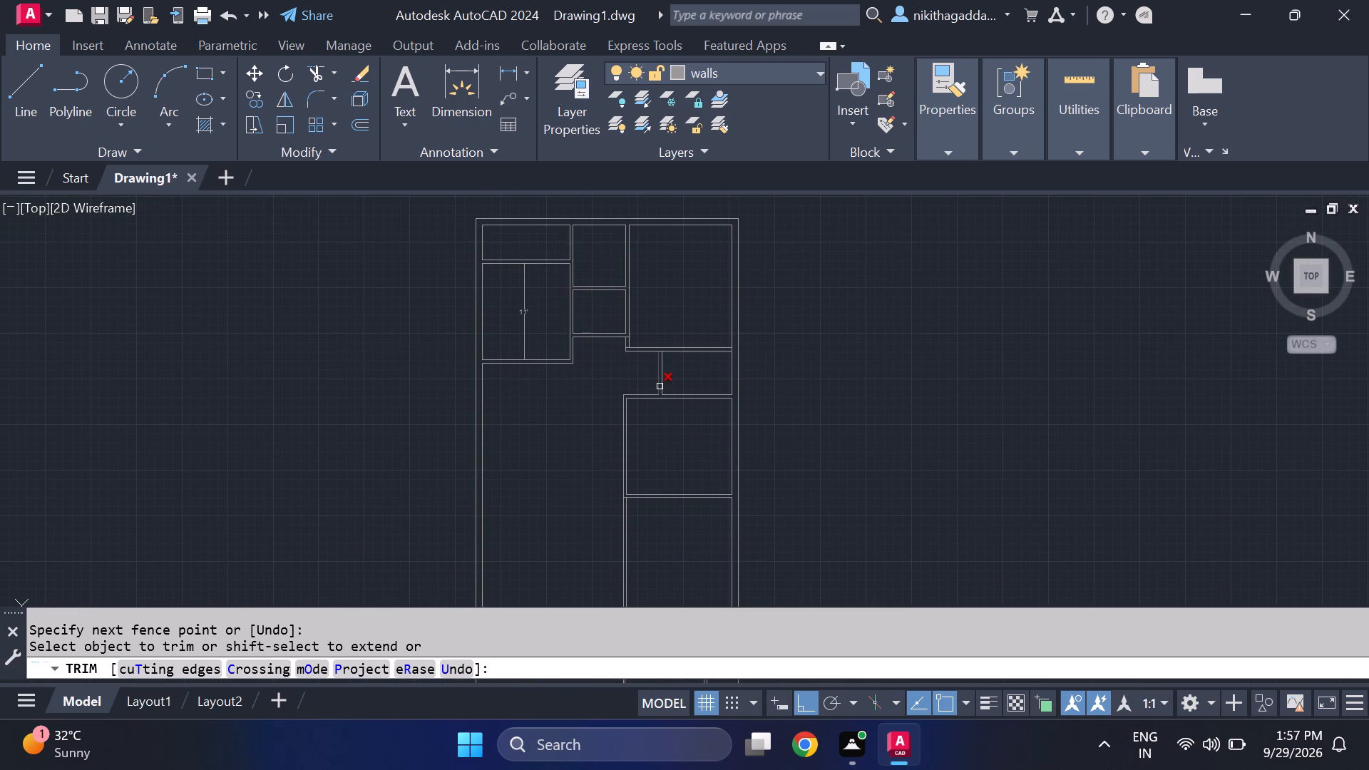
Trim the cross partition's overlapping upper-face line inside the wall corner at the large upper-right room's lower-left, and end trimming.
scroll(632, 337, up, 2)
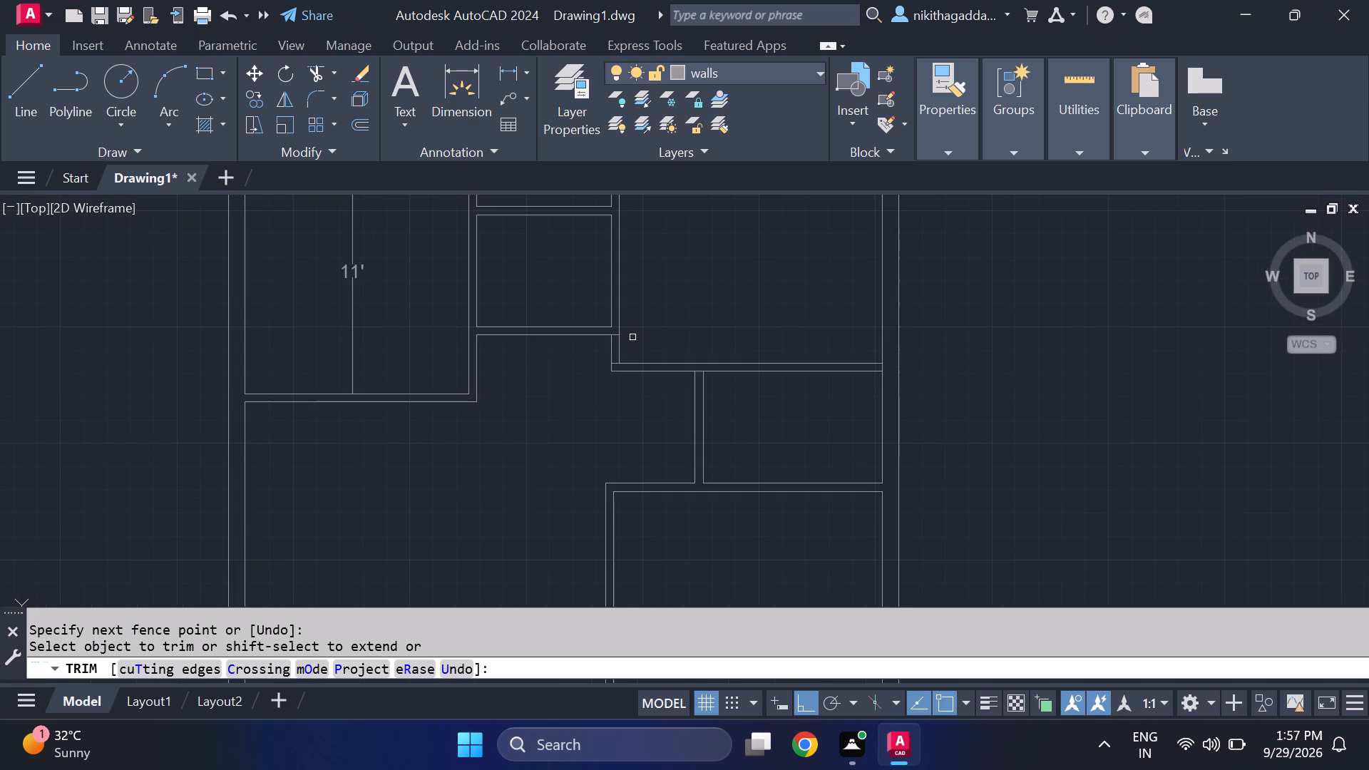
scroll(613, 363, up, 1)
click(615, 363)
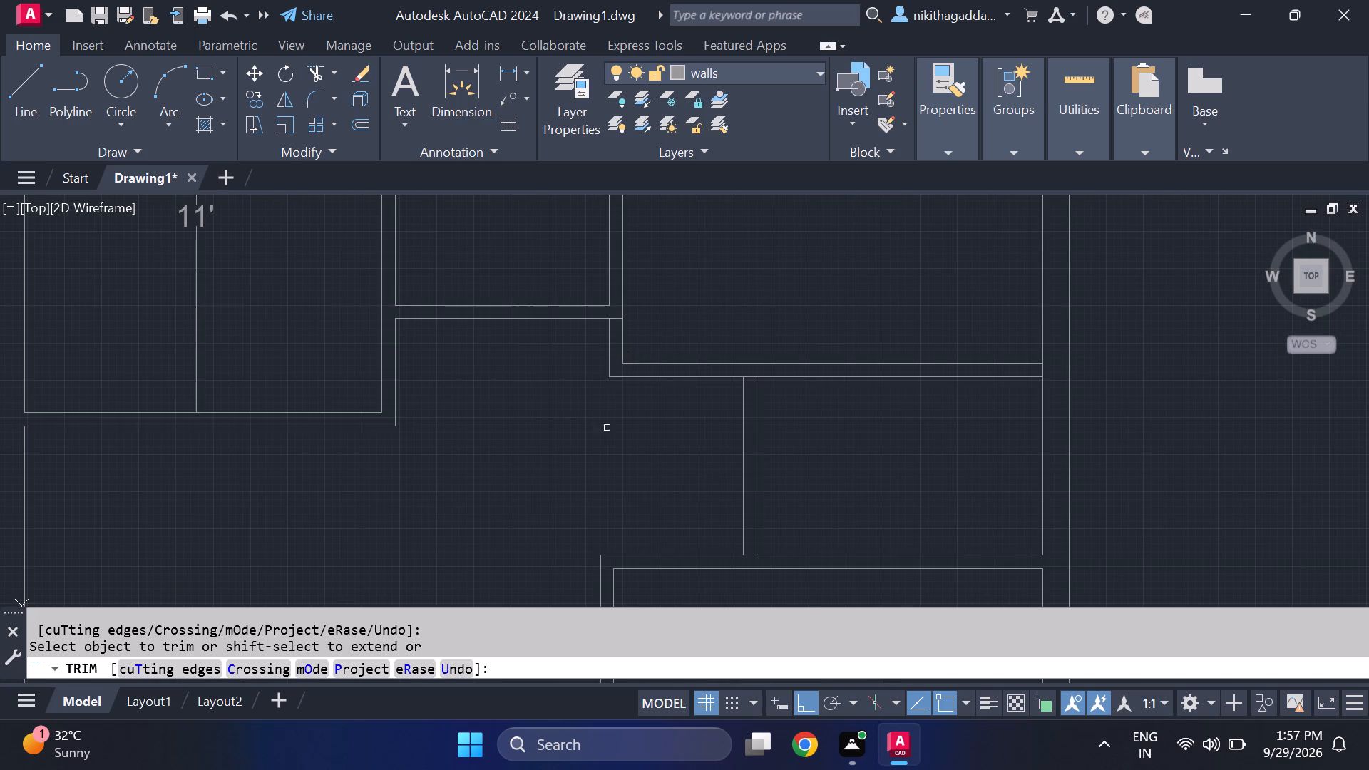
scroll(583, 464, down, 3)
middle_drag(520, 458, 528, 342)
middle_drag(535, 527, 516, 435)
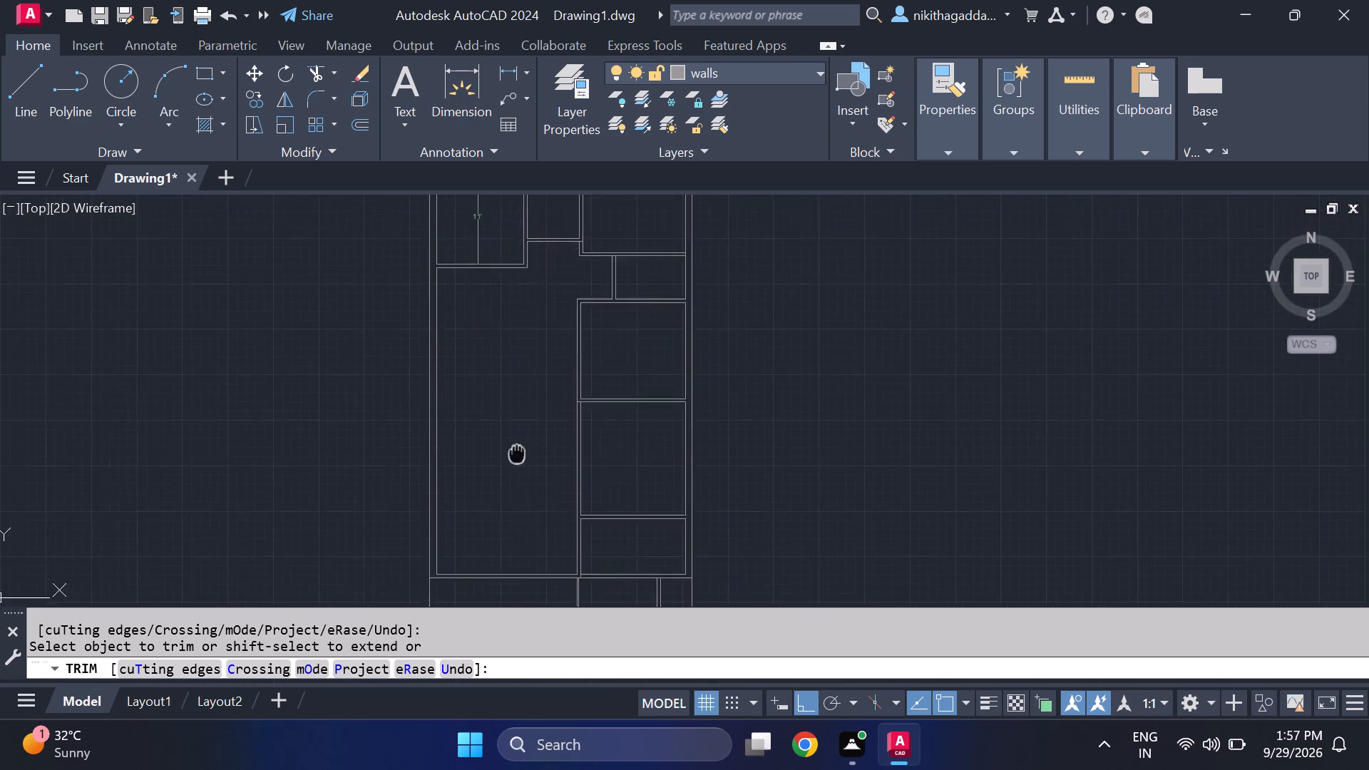
middle_drag(516, 435, 512, 368)
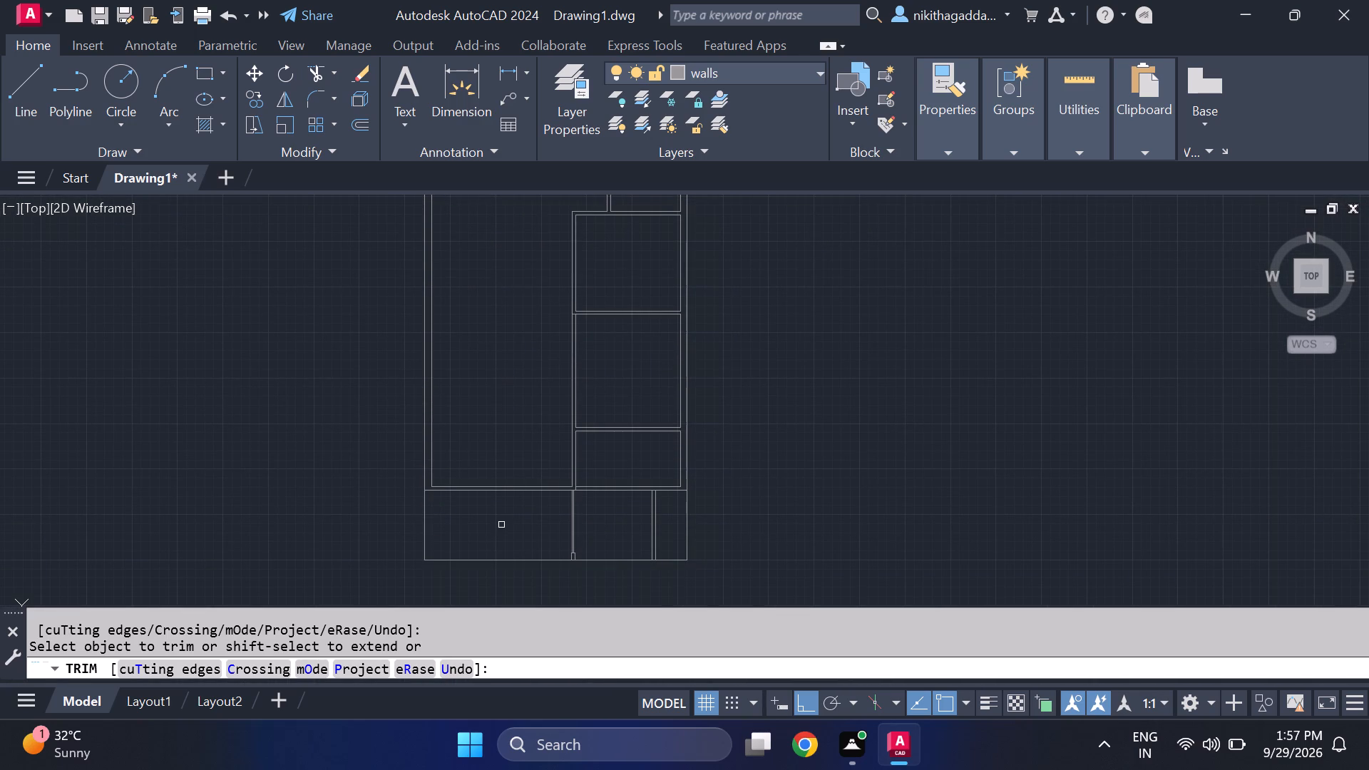
key(Escape)
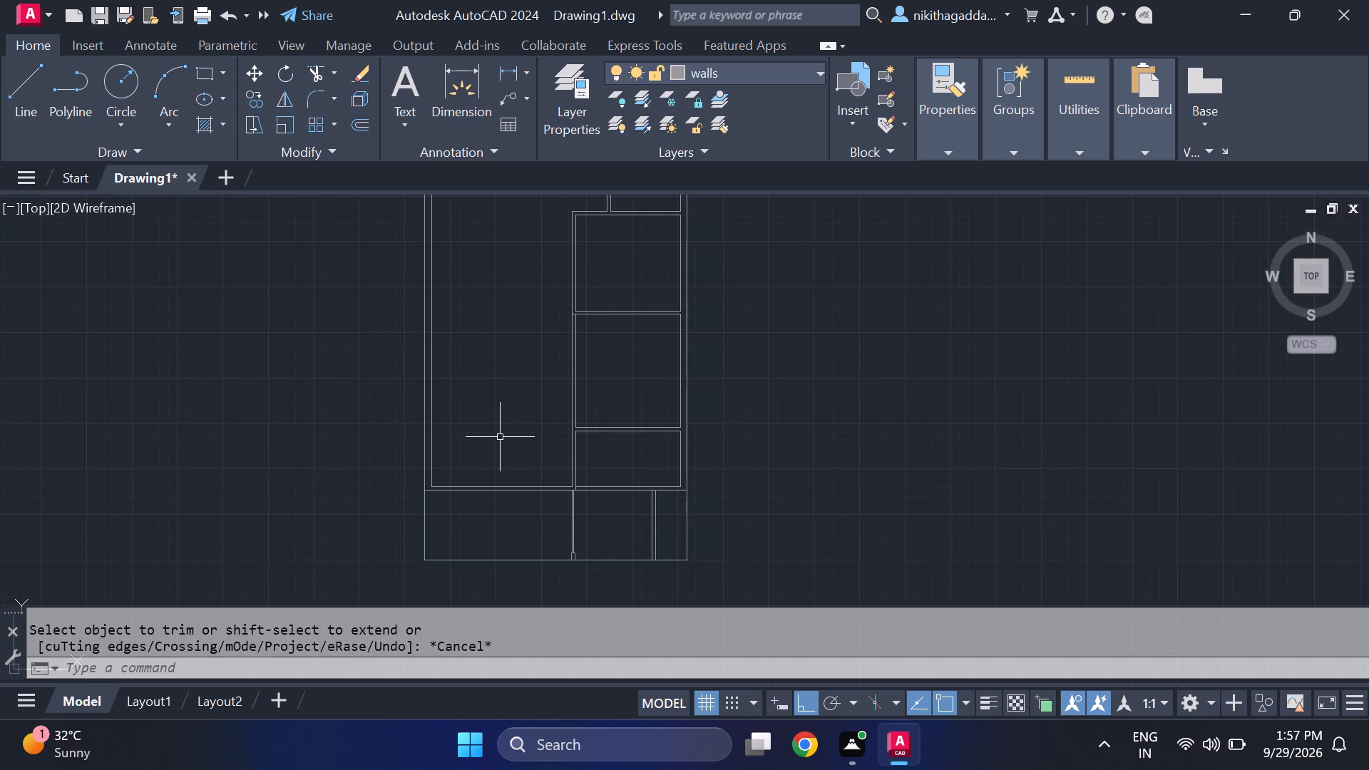
Offset the left outer wall's inner face 7'6" into the large open room below the 11' room.
middle_drag(496, 437, 508, 559)
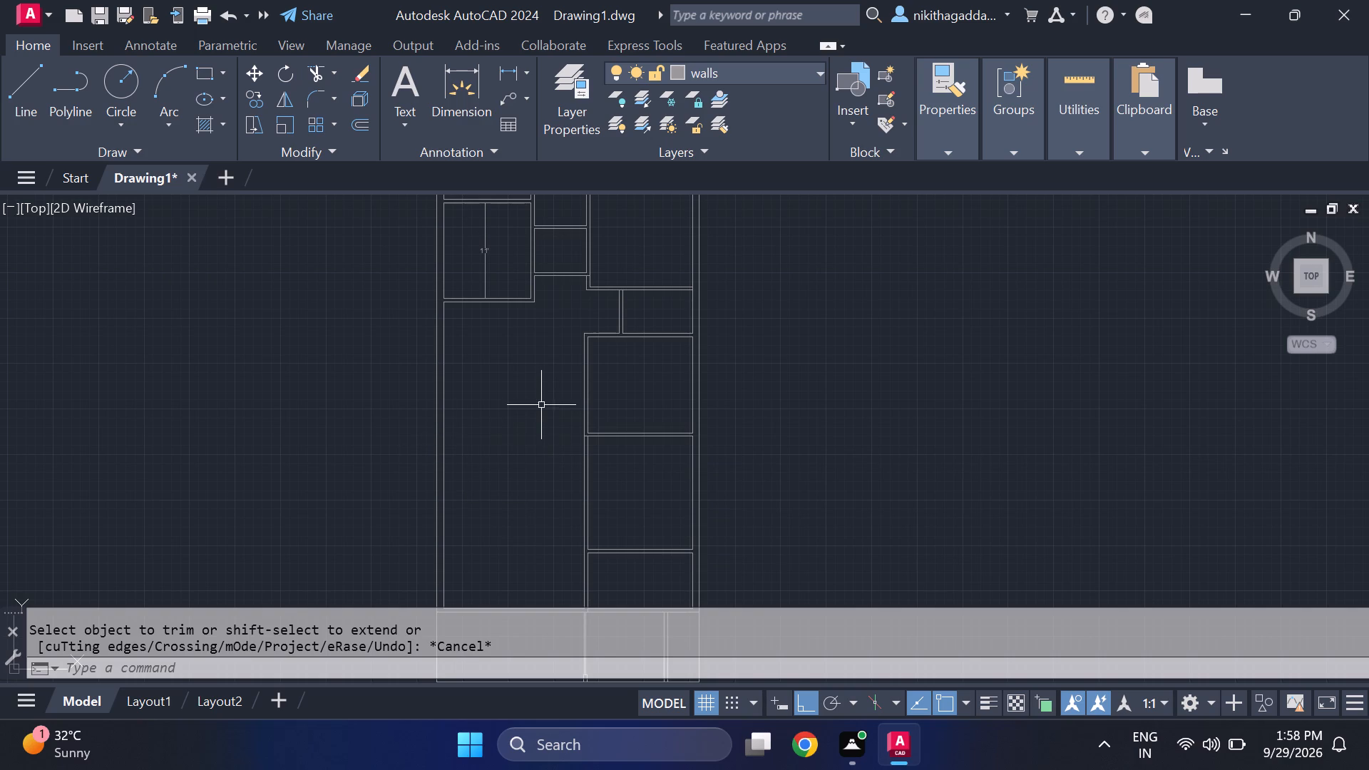
middle_drag(542, 406, 573, 440)
scroll(536, 289, up, 2)
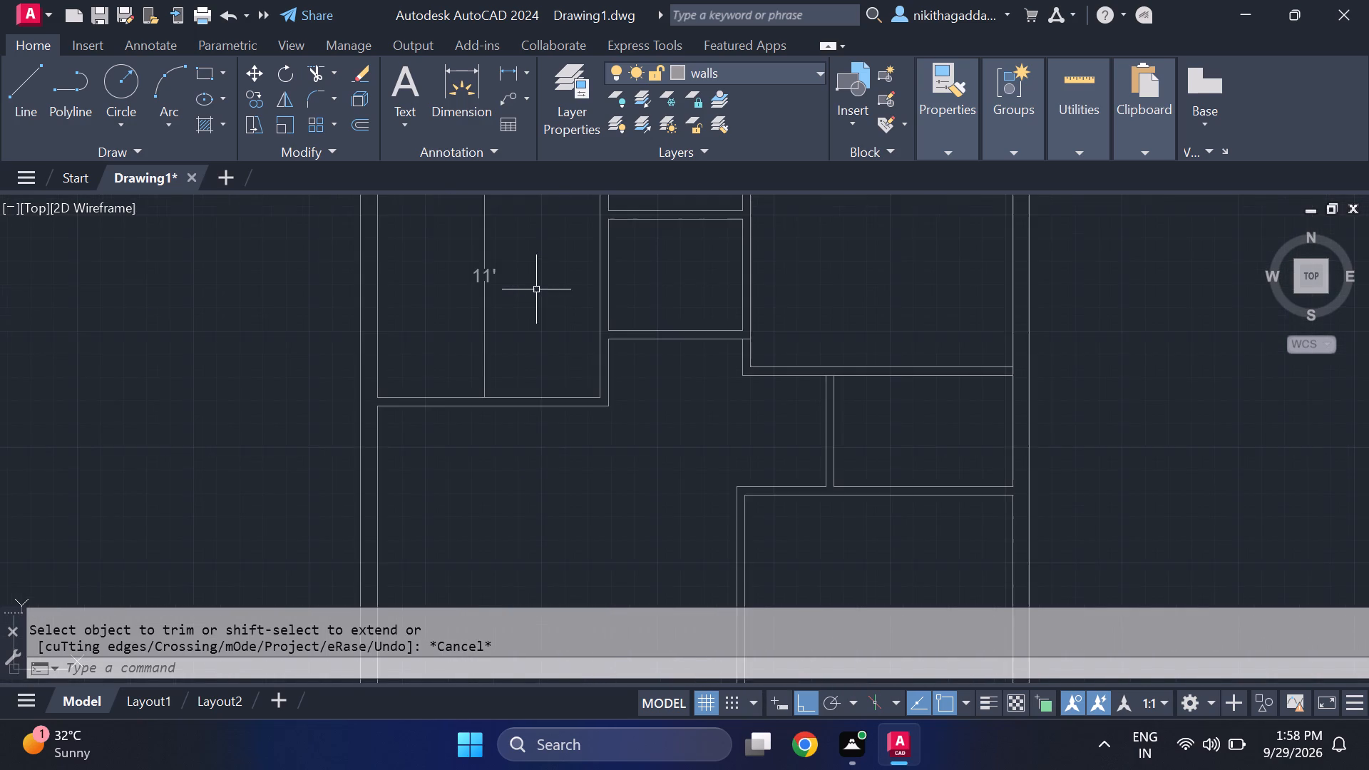
scroll(536, 290, down, 2)
scroll(533, 359, up, 1)
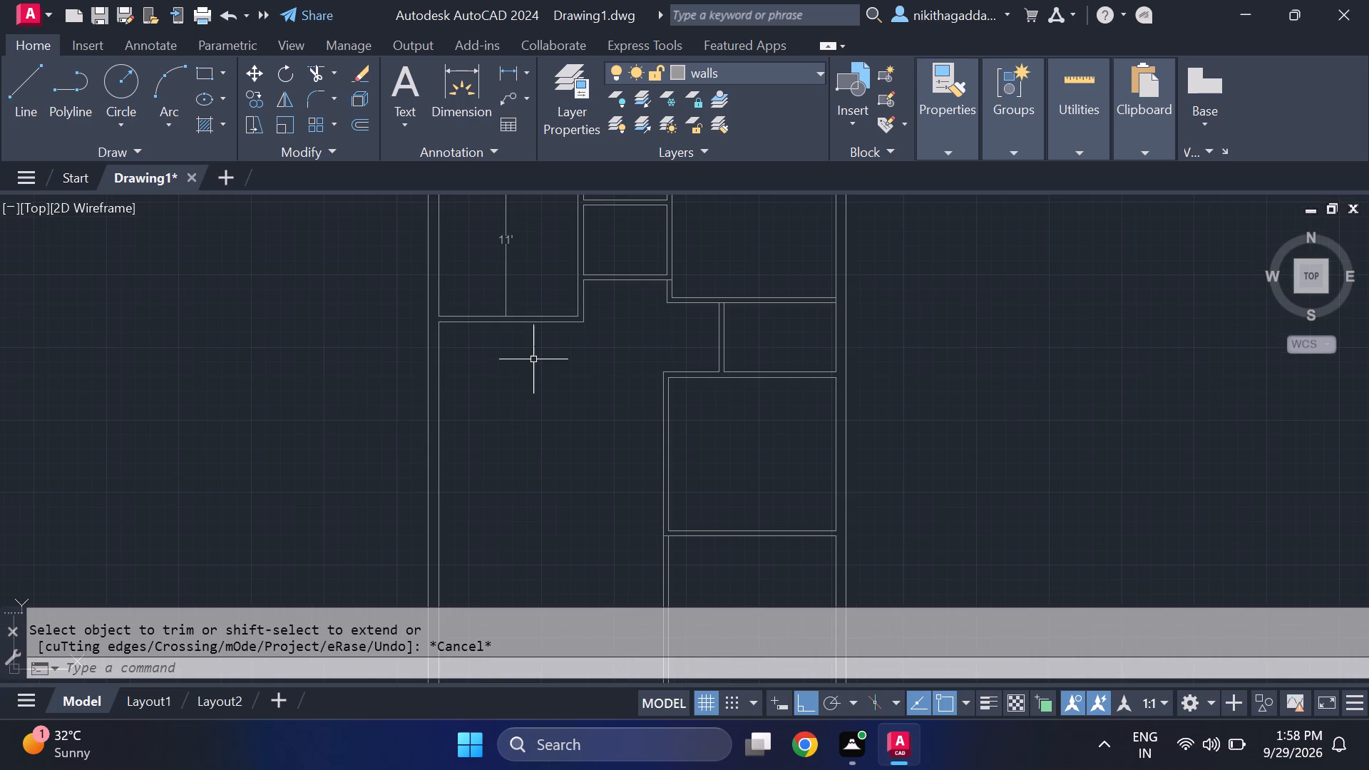
text(of)
key(Return)
text(7;)
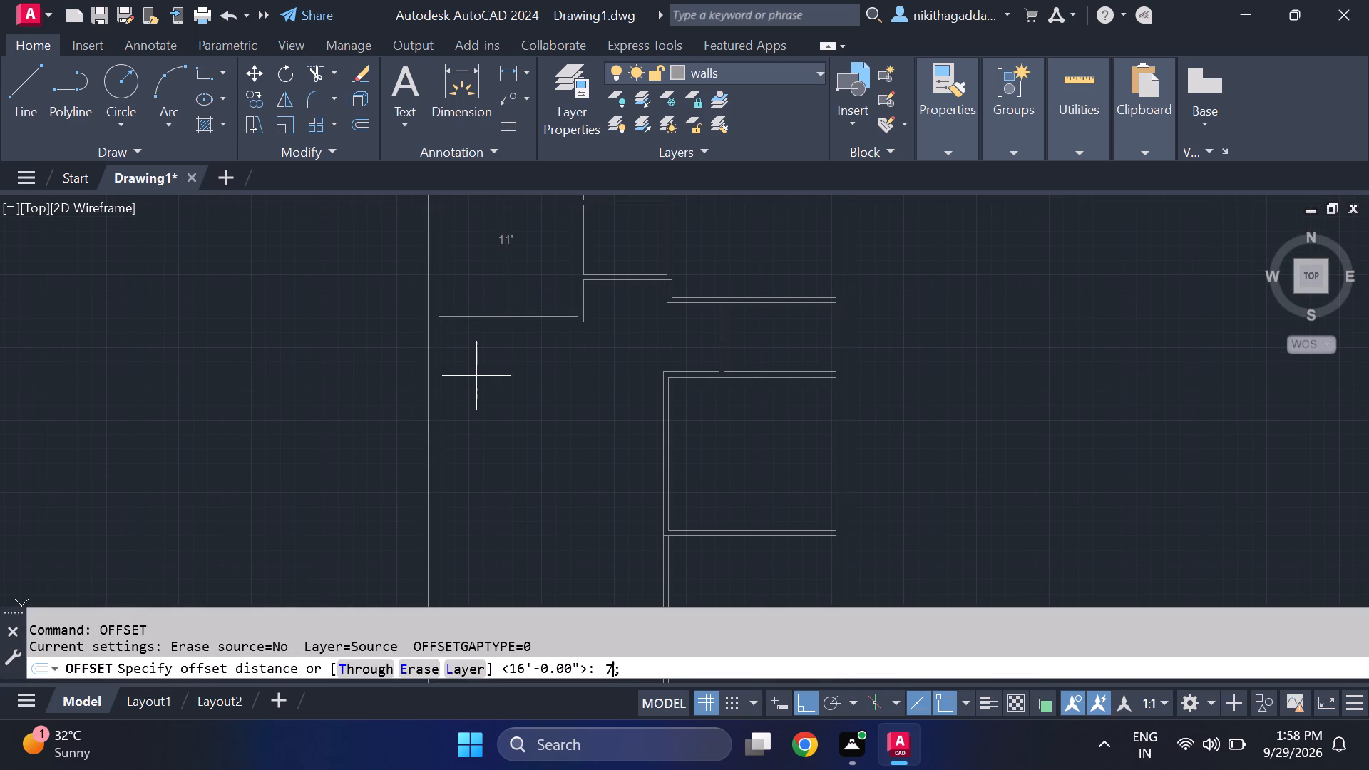
key(BackSpace)
text('6")
key(Return)
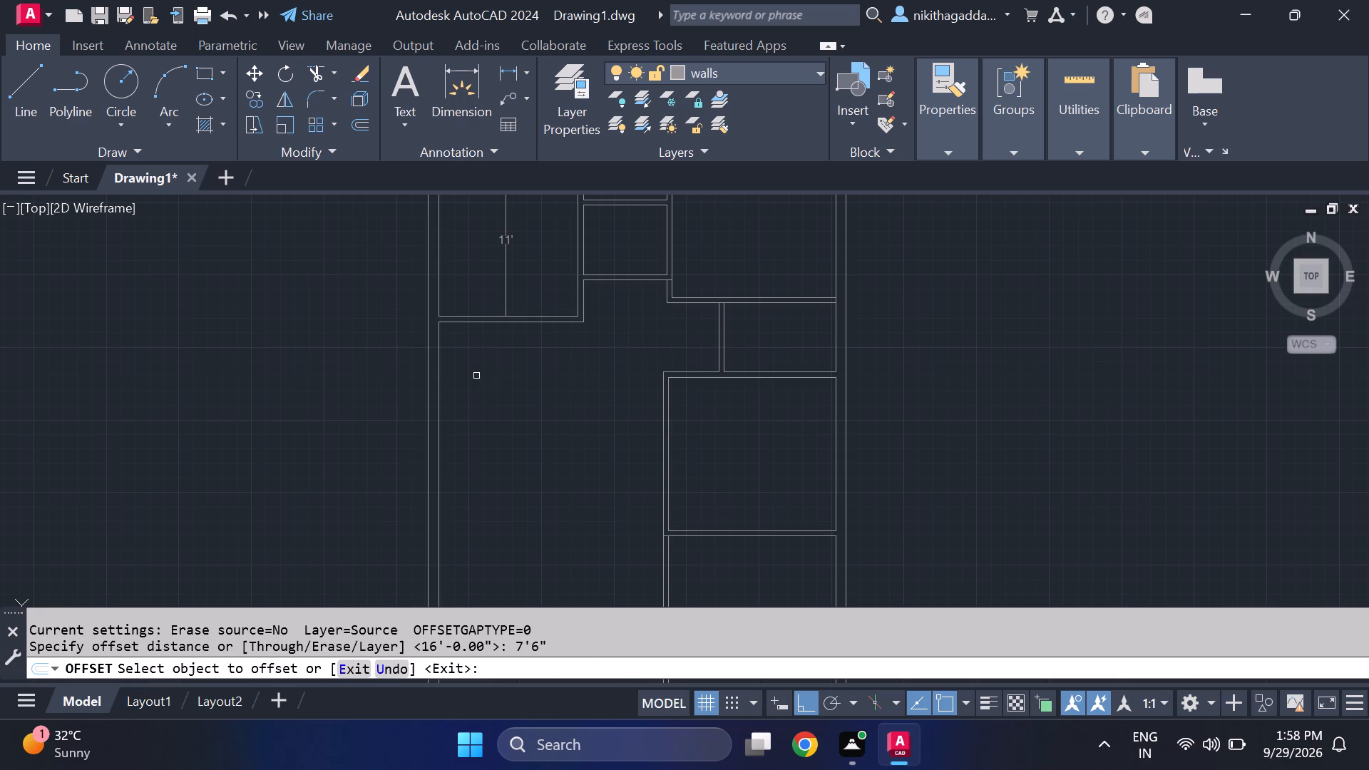
click(441, 394)
click(550, 399)
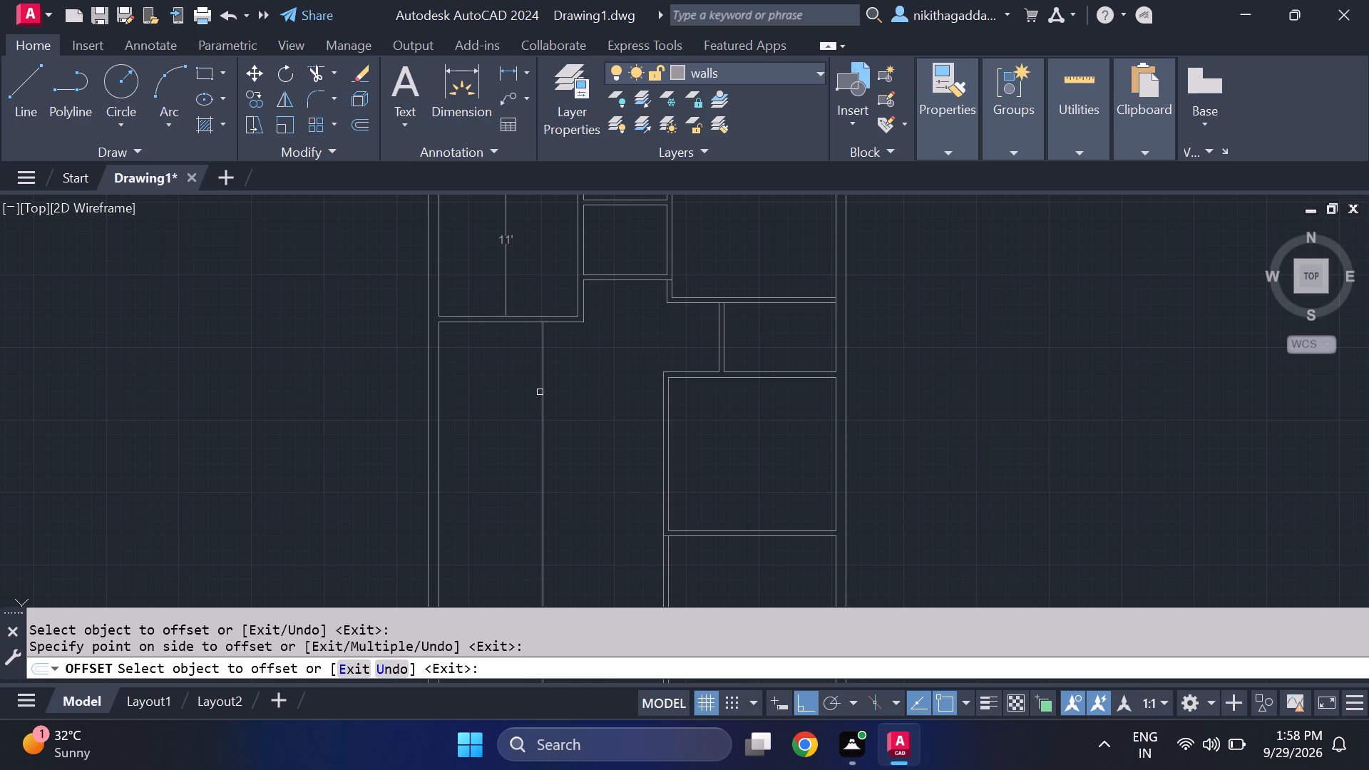
key(Escape)
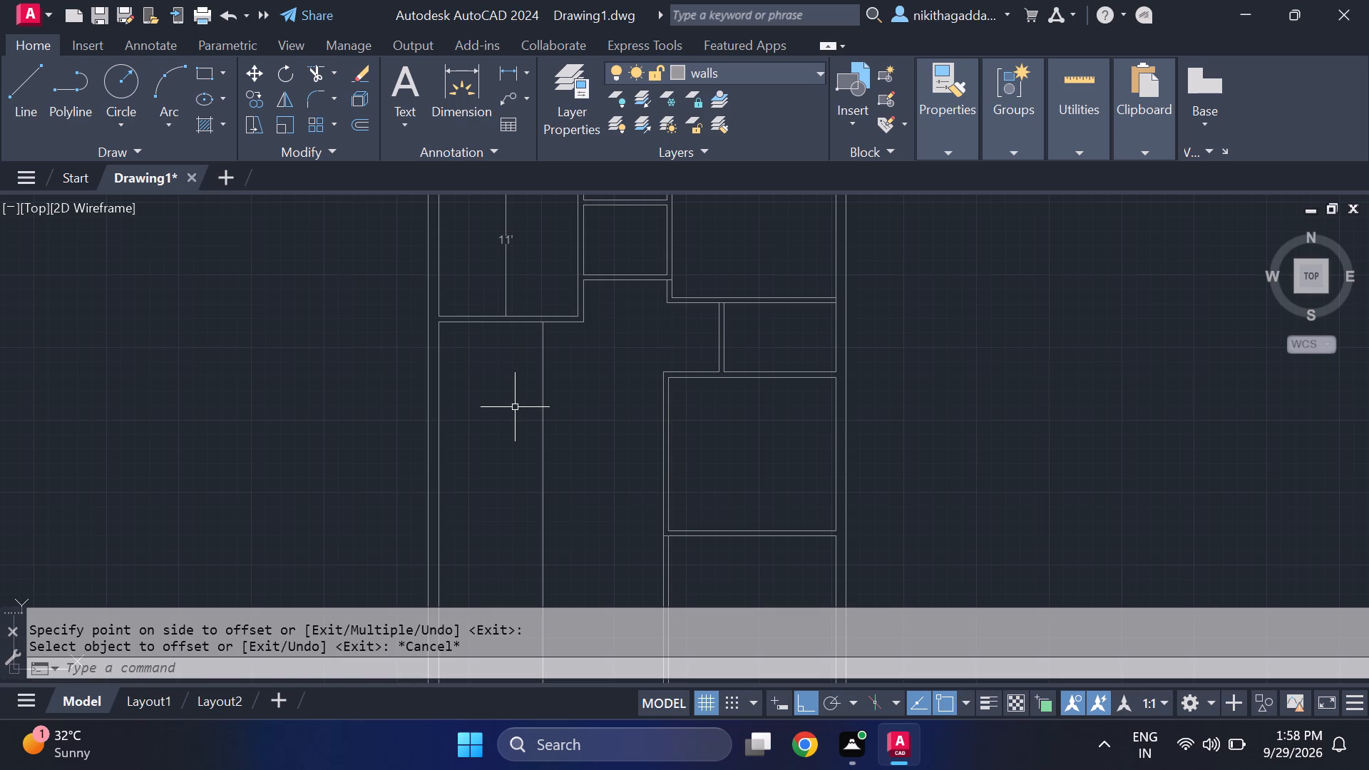
Offset the new vertical partition line 4.5" toward the middle of the plan to give the partition its thickness.
text(of)
key(Return)
text(4.5")
key(Return)
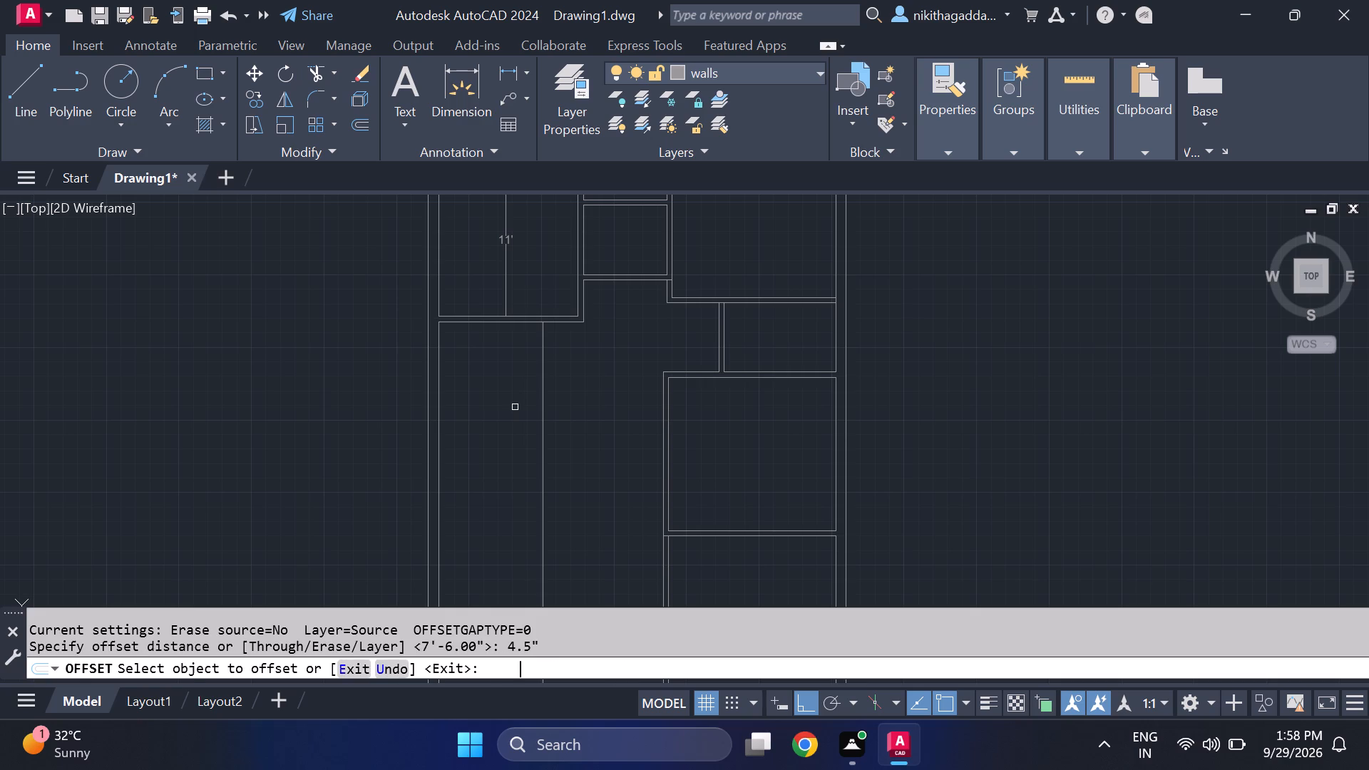
click(543, 379)
click(622, 396)
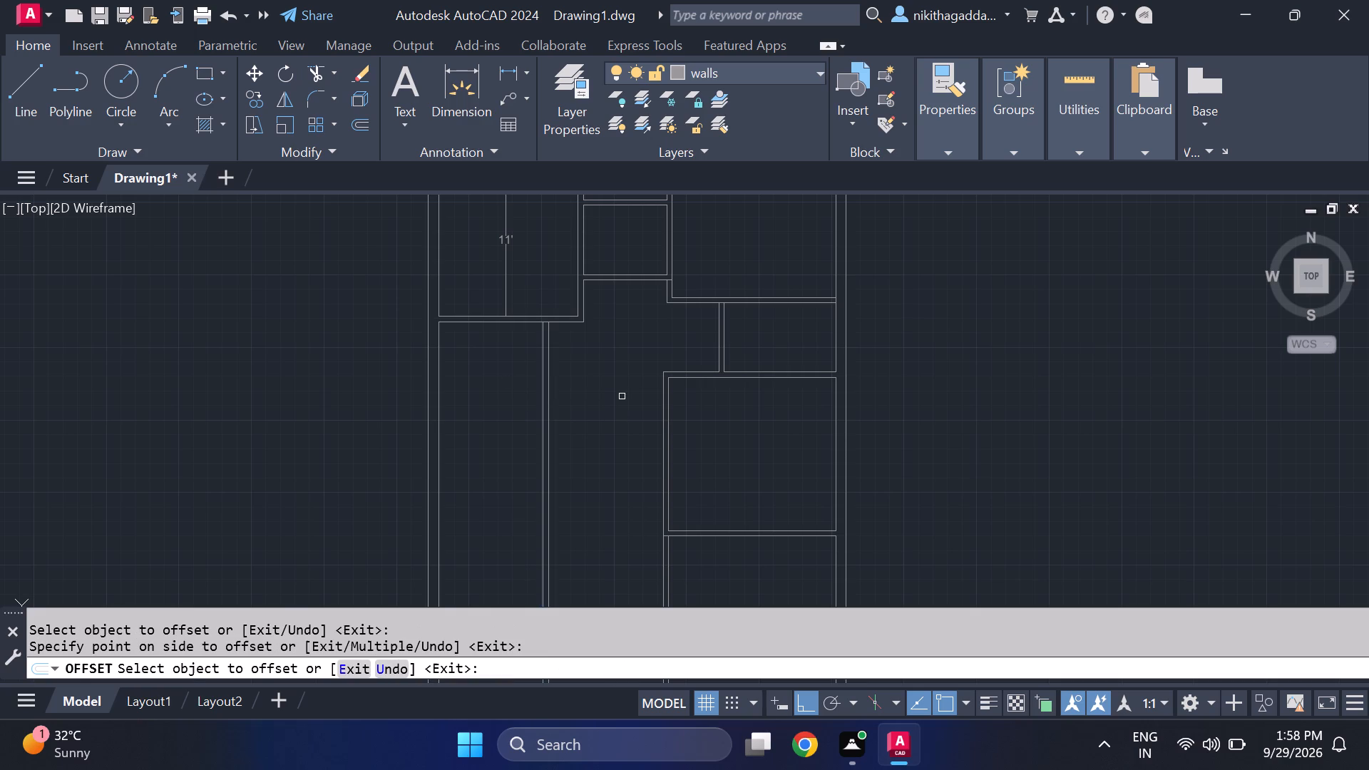
key(Escape)
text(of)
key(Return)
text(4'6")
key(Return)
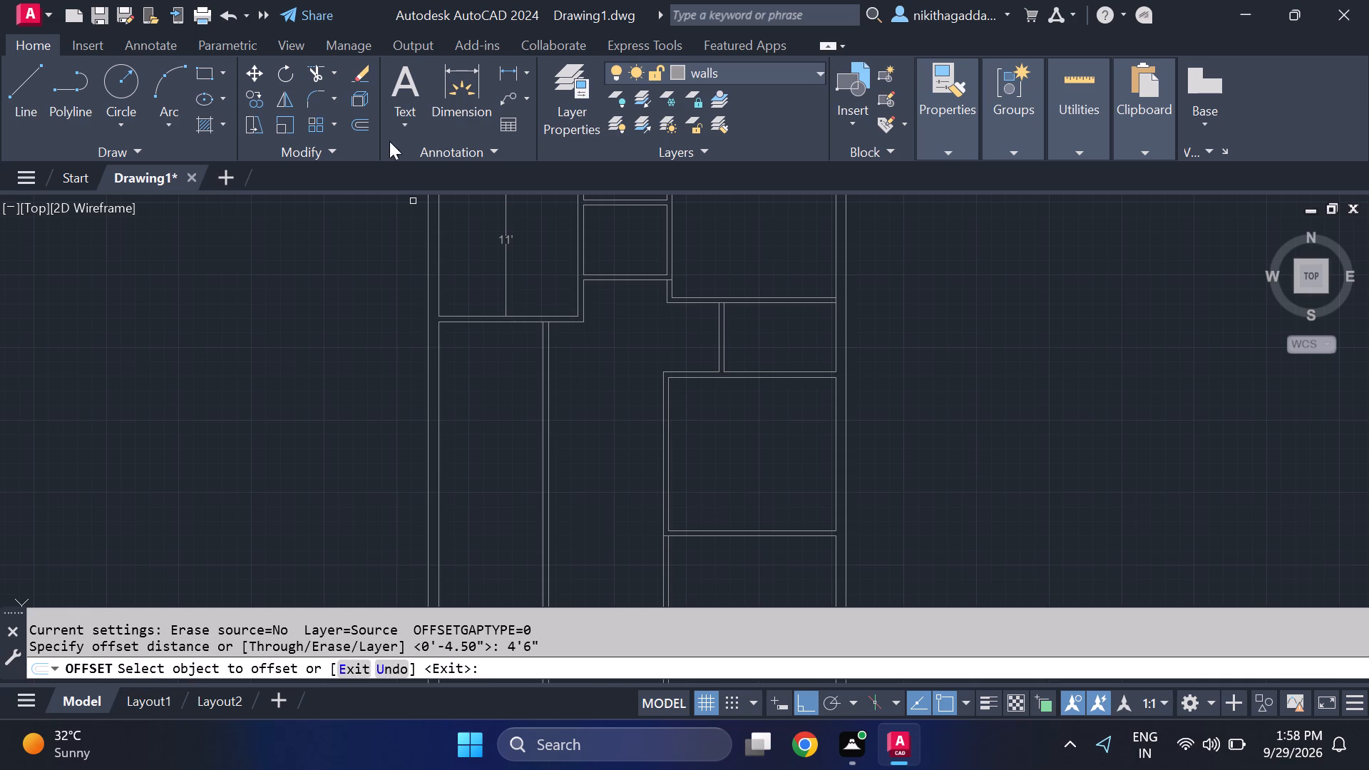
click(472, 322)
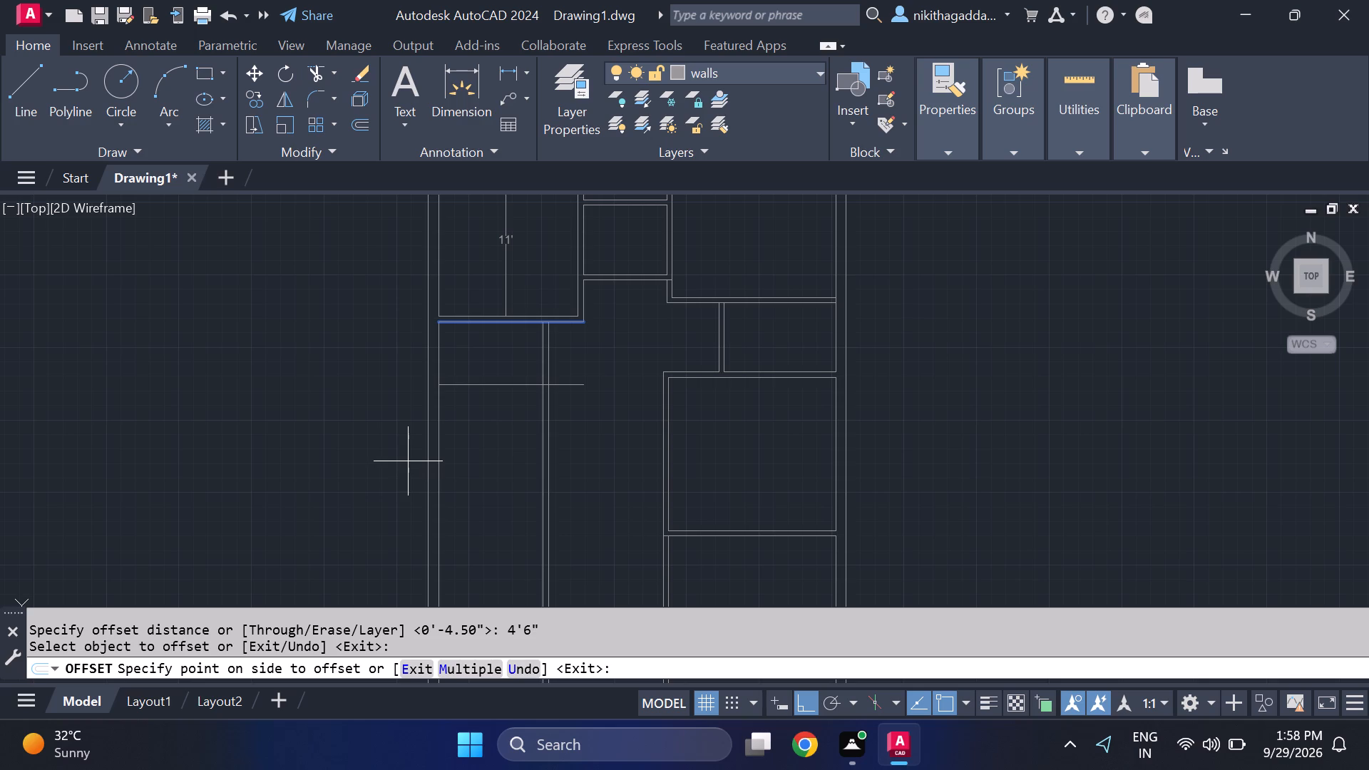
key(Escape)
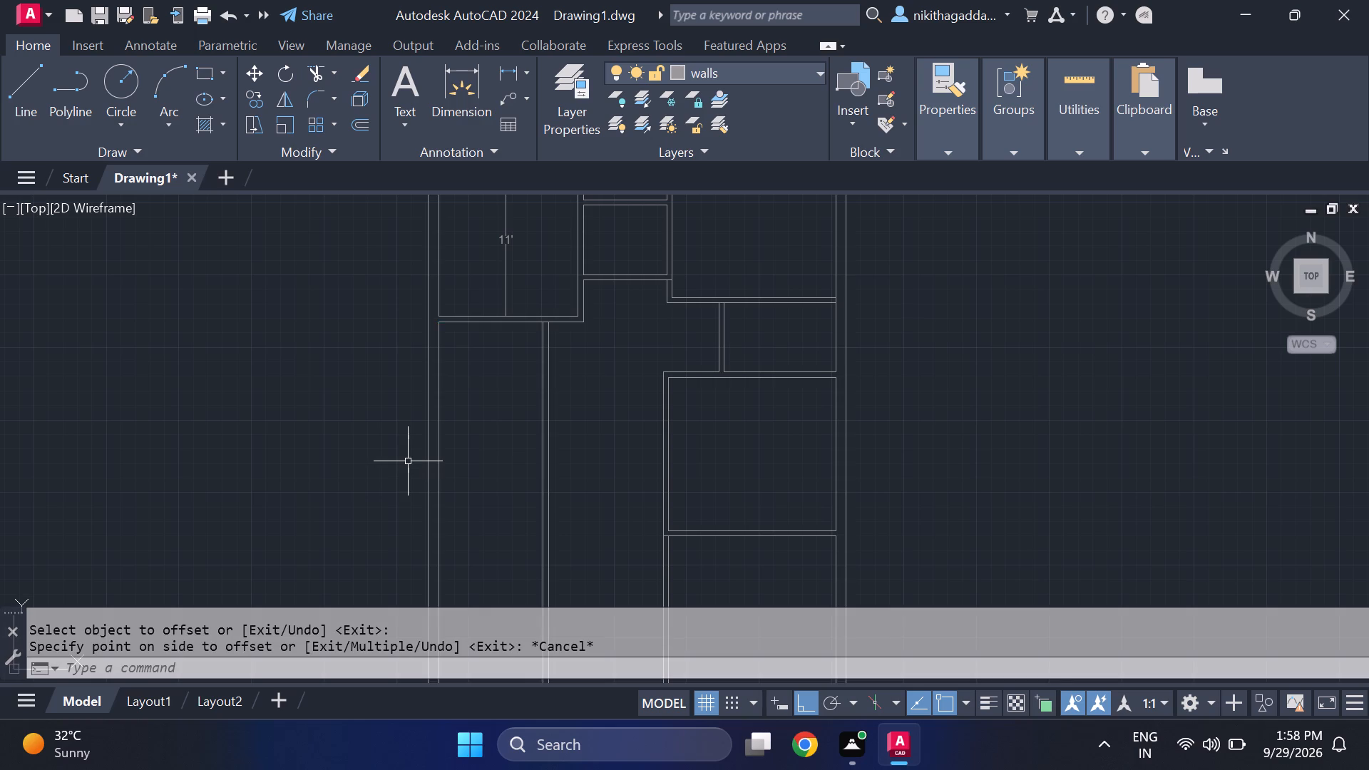
Offset the lower face of the cross partition under the 11' room 4'6" downward into the large left room.
text(od)
key(BackSpace)
key(f)
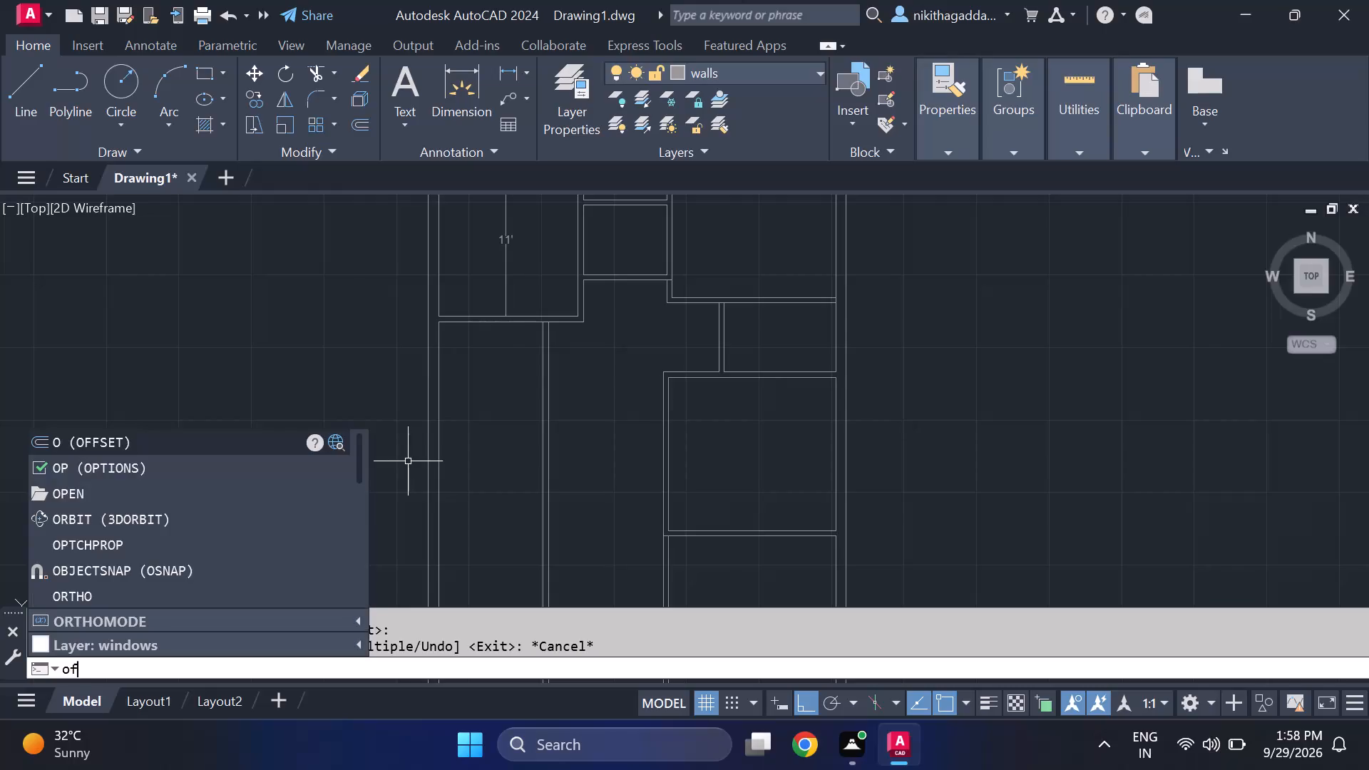
key(Return)
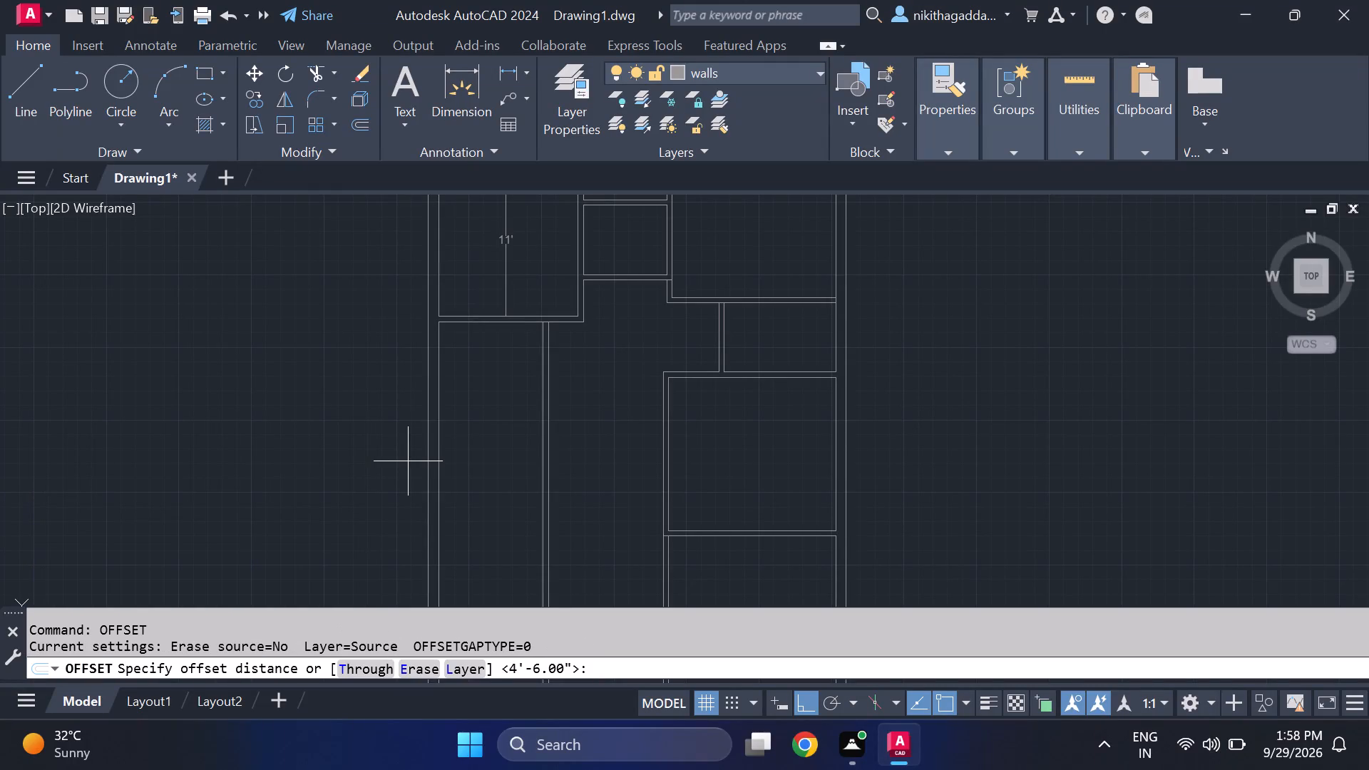
text(4'6")
key(Return)
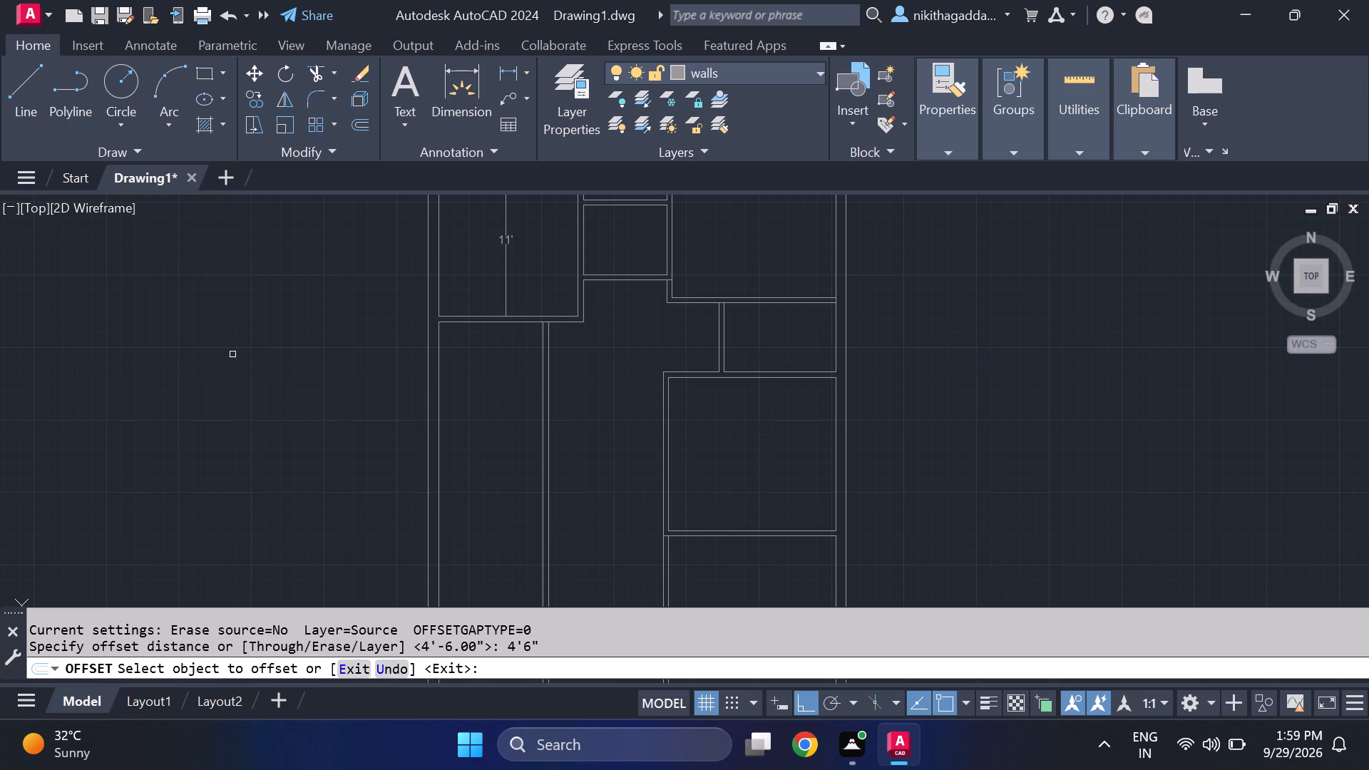
click(477, 324)
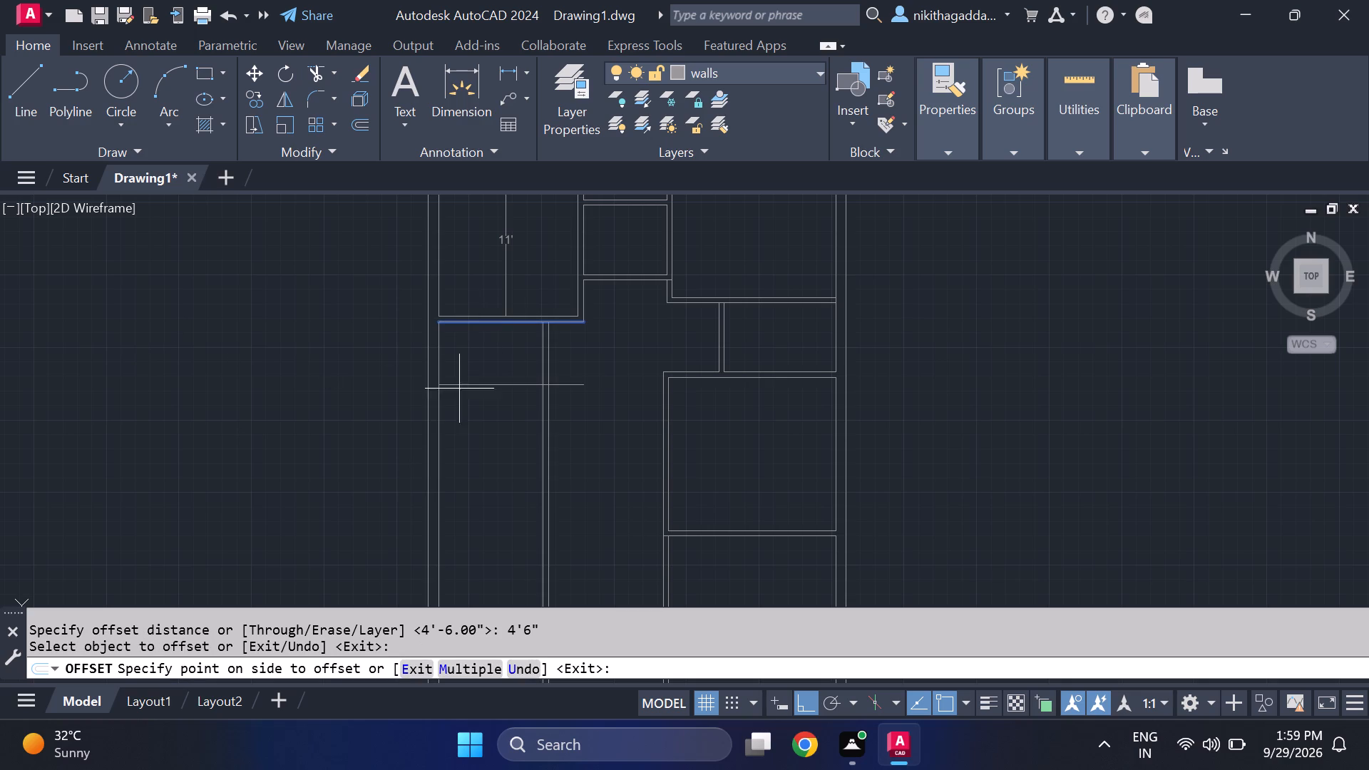
click(490, 466)
key(Escape)
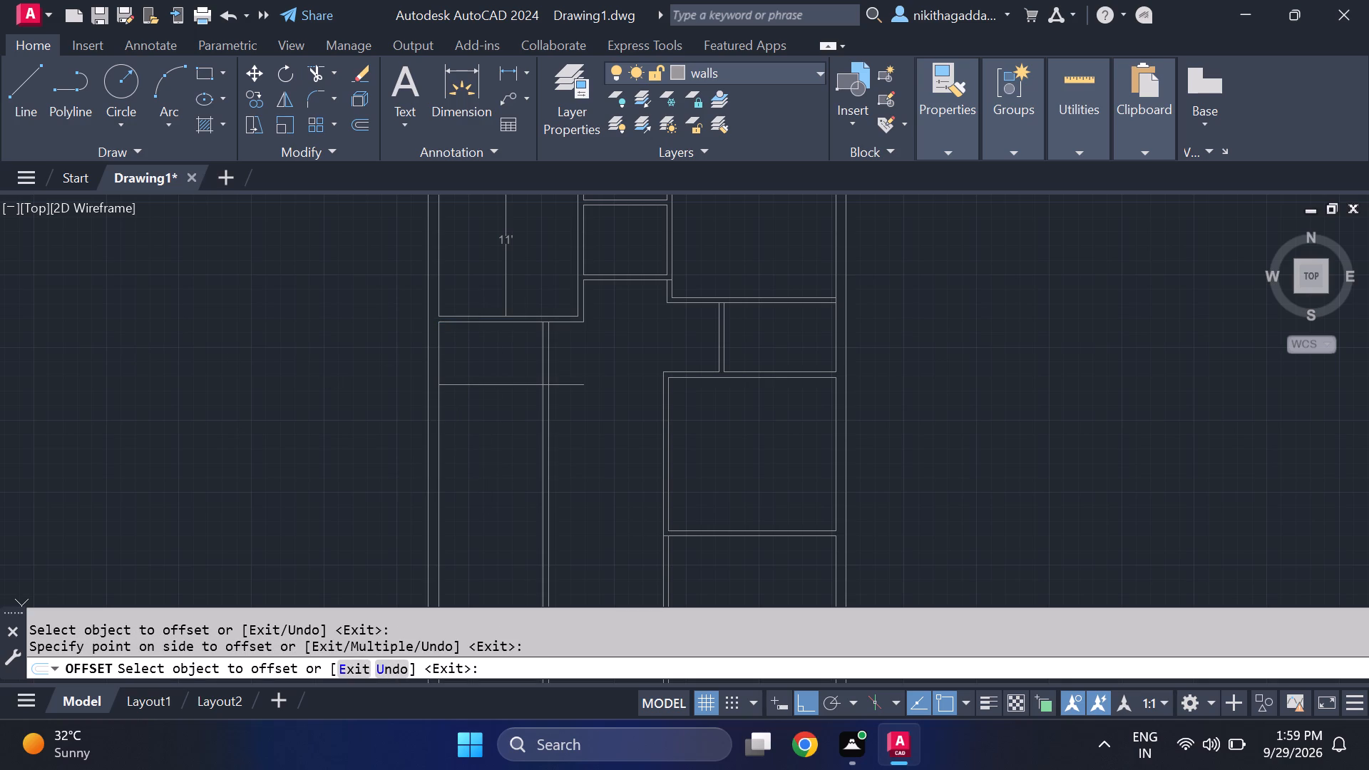
Offset the new horizontal line 4.5" downward to form the small room's lower partition.
text(of)
key(Return)
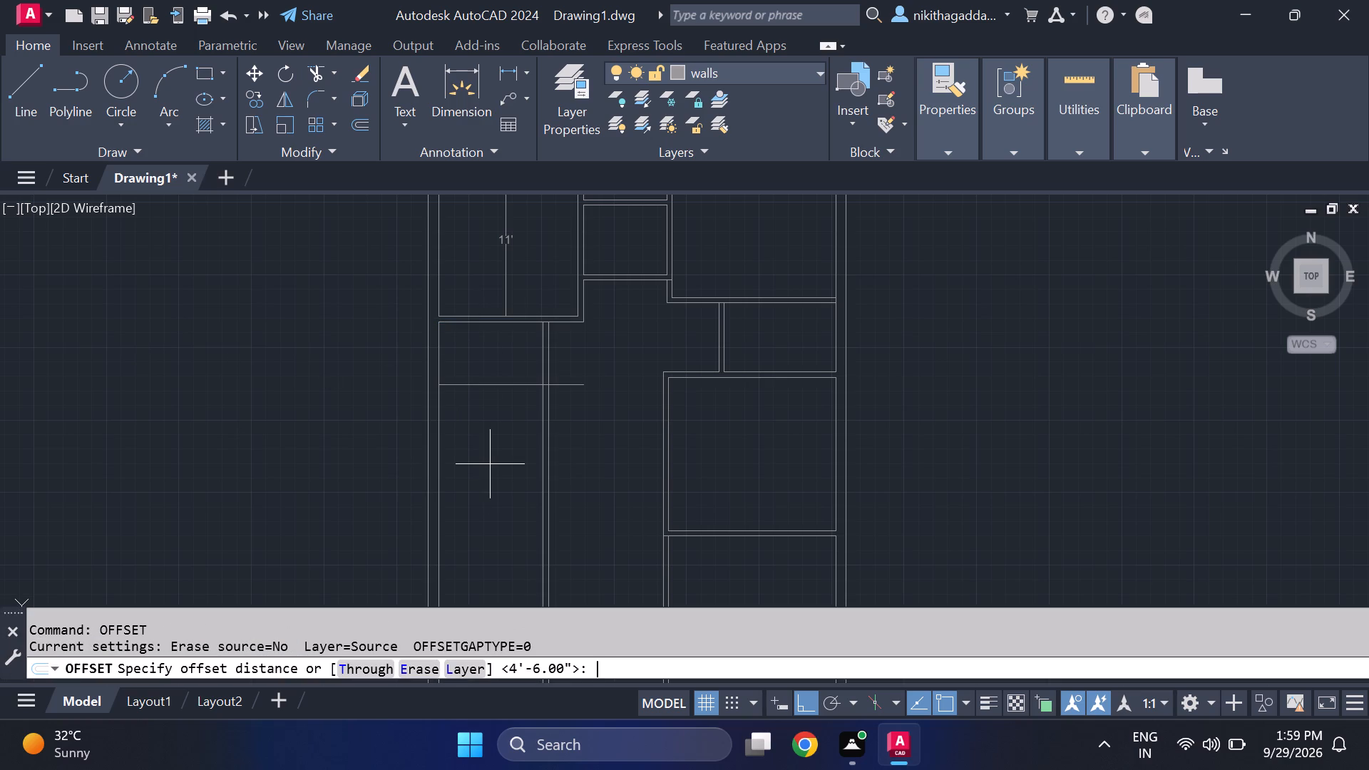
text(4.5")
key(Return)
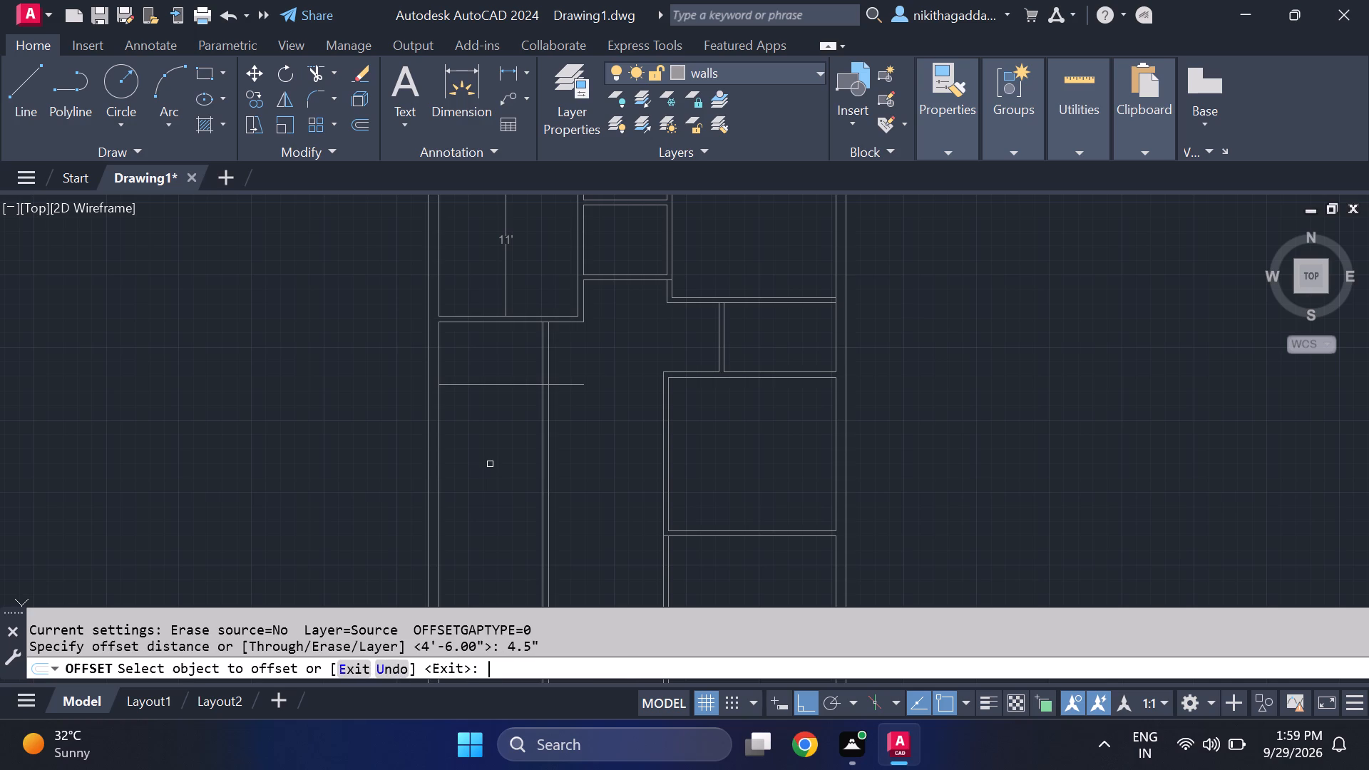
click(479, 385)
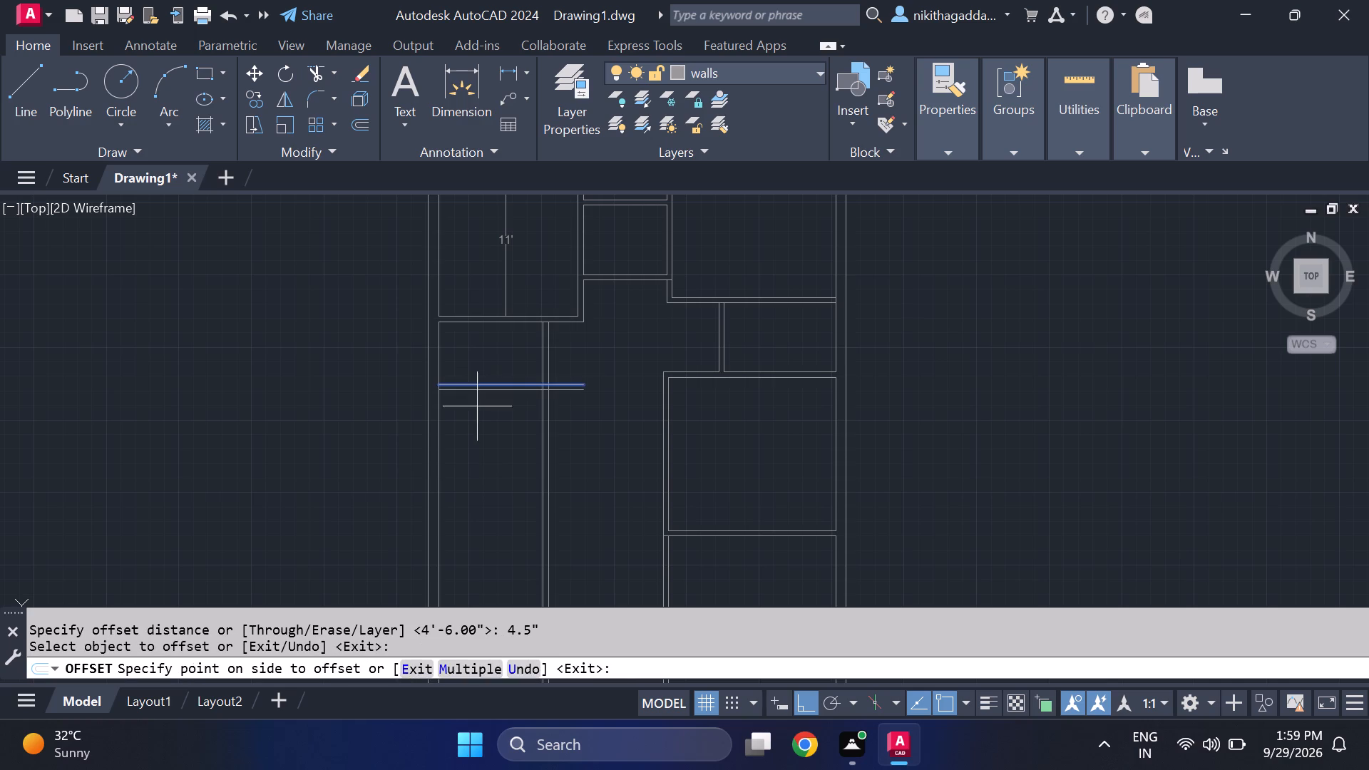
click(484, 443)
key(Escape)
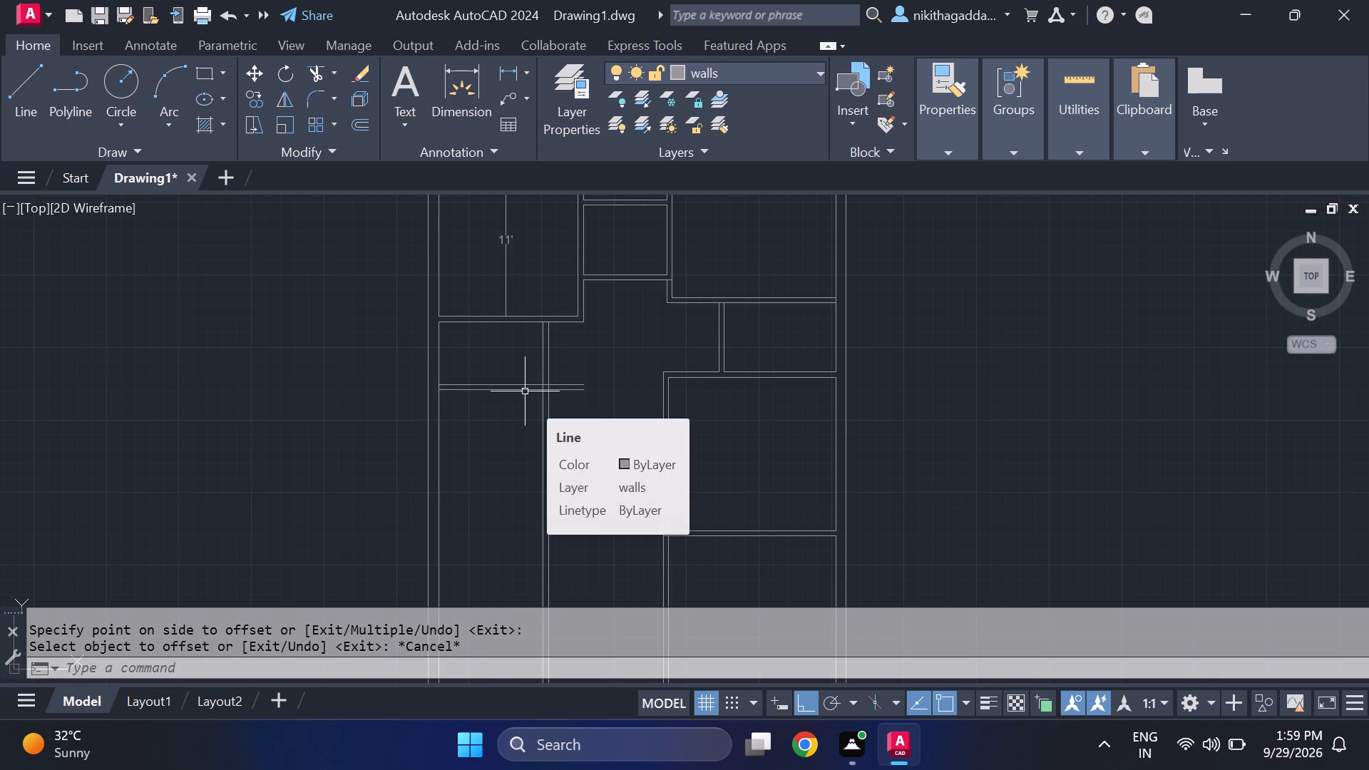
Trim the new cross partition's ends beyond the vertical partition, and the vertical partition's lines below the small room.
scroll(555, 389, up, 1)
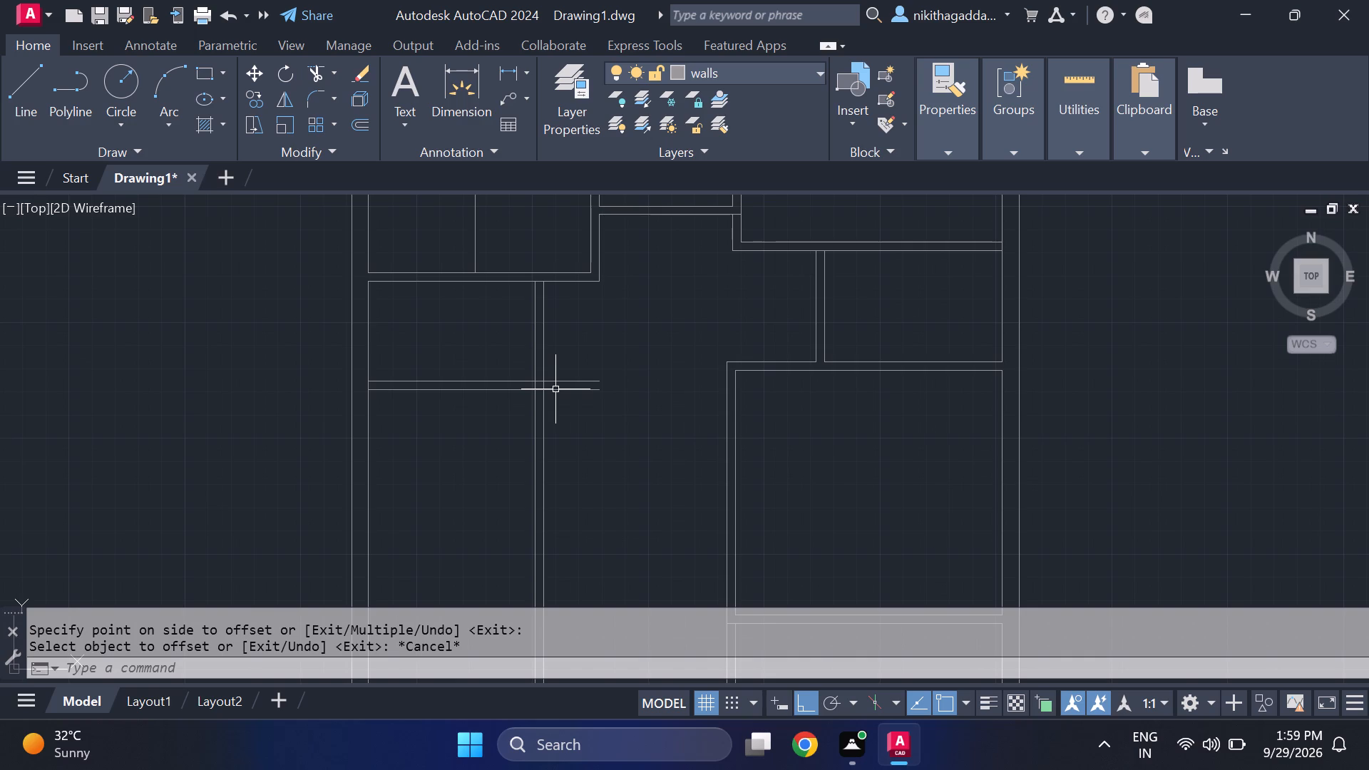
text(tr)
key(Return)
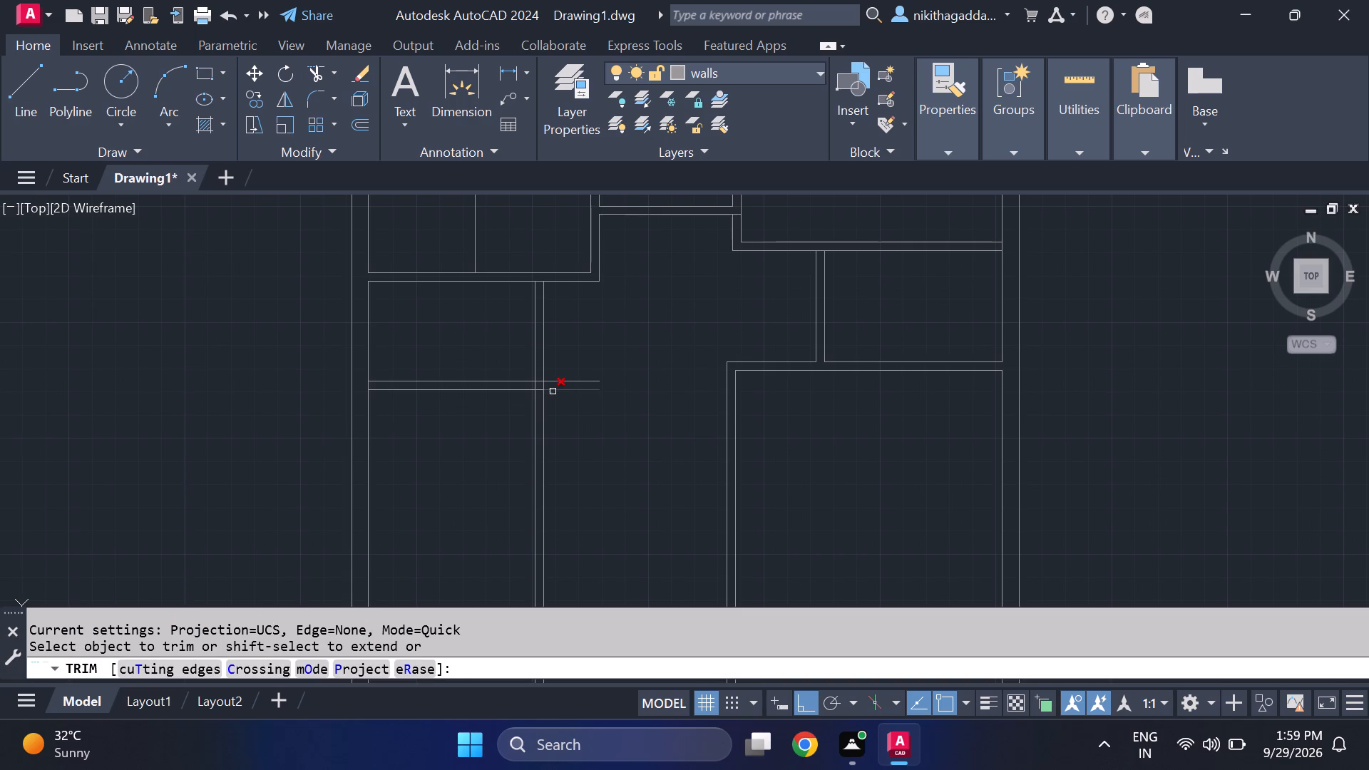
drag(587, 370, 609, 471)
scroll(587, 478, down, 3)
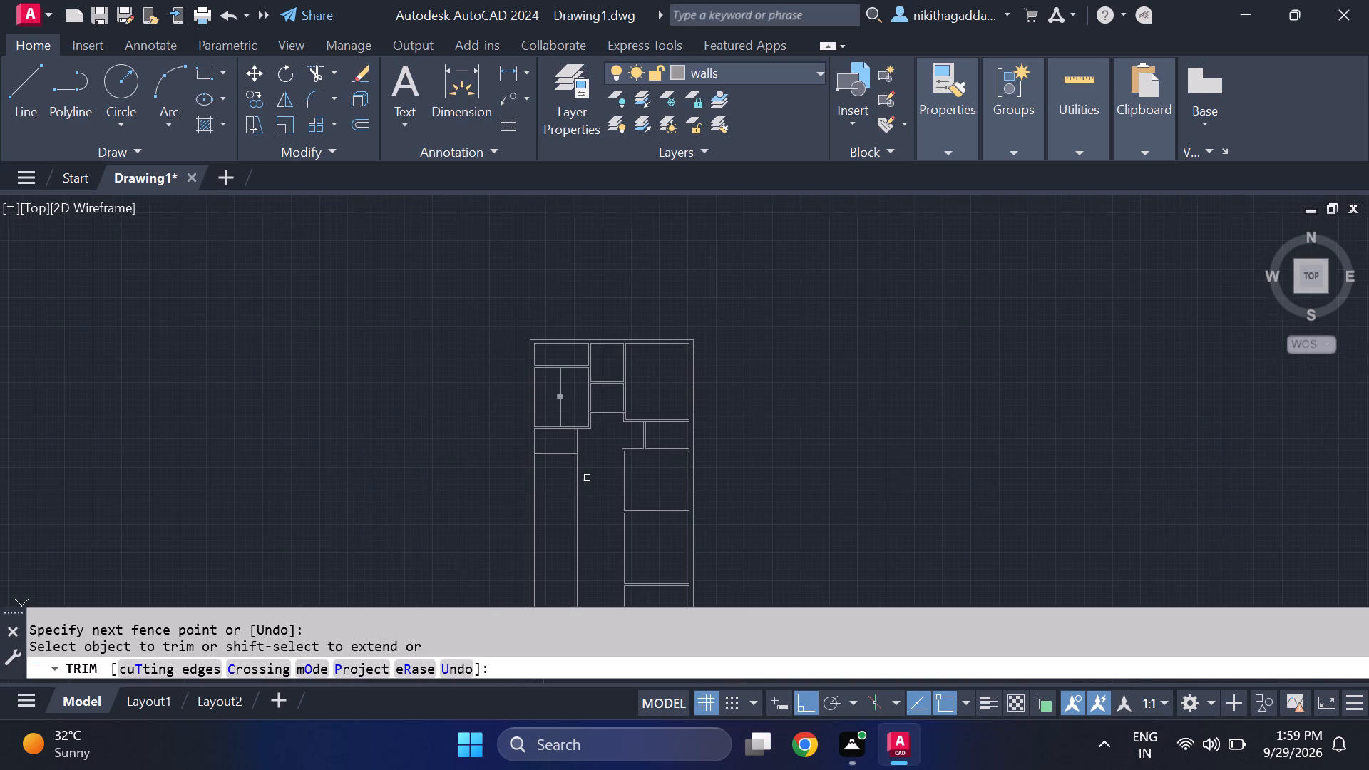
drag(589, 491, 571, 538)
middle_drag(557, 535, 525, 419)
scroll(524, 419, up, 1)
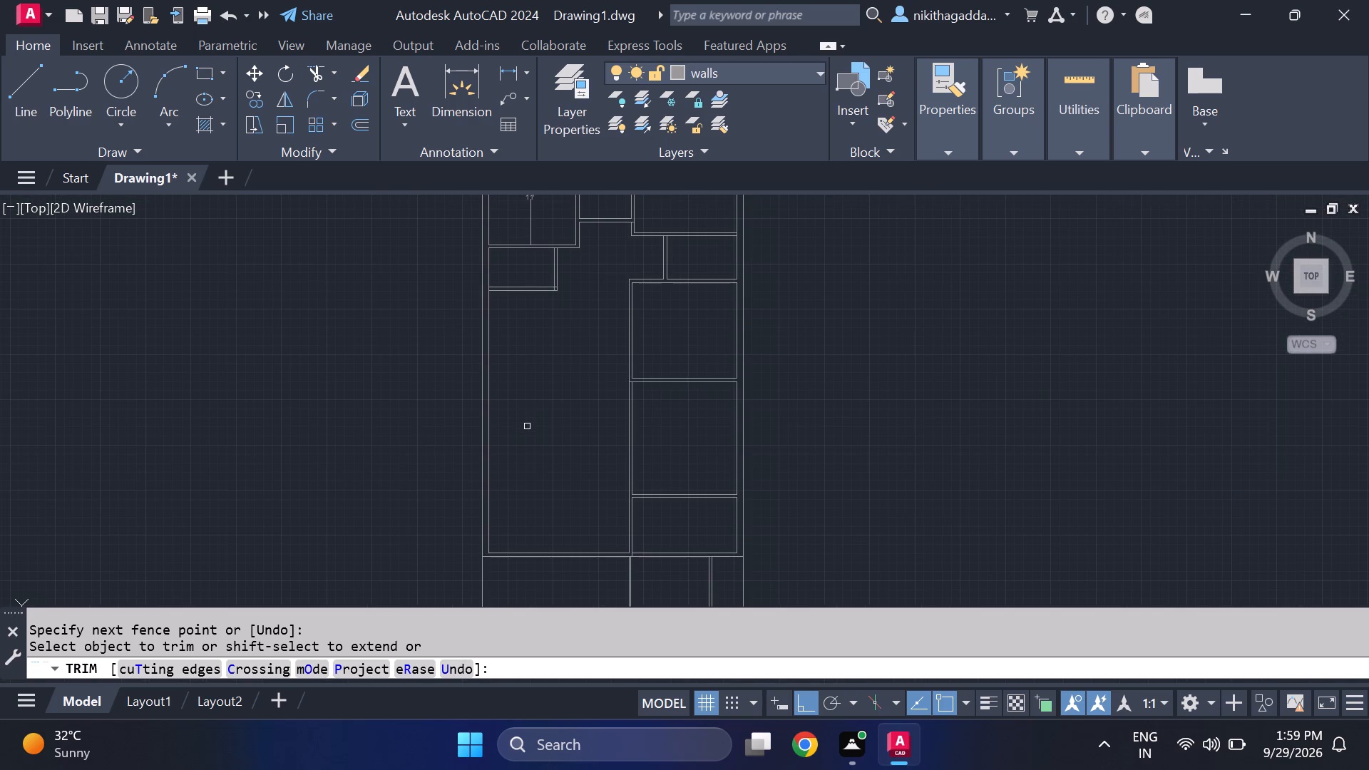
key(Escape)
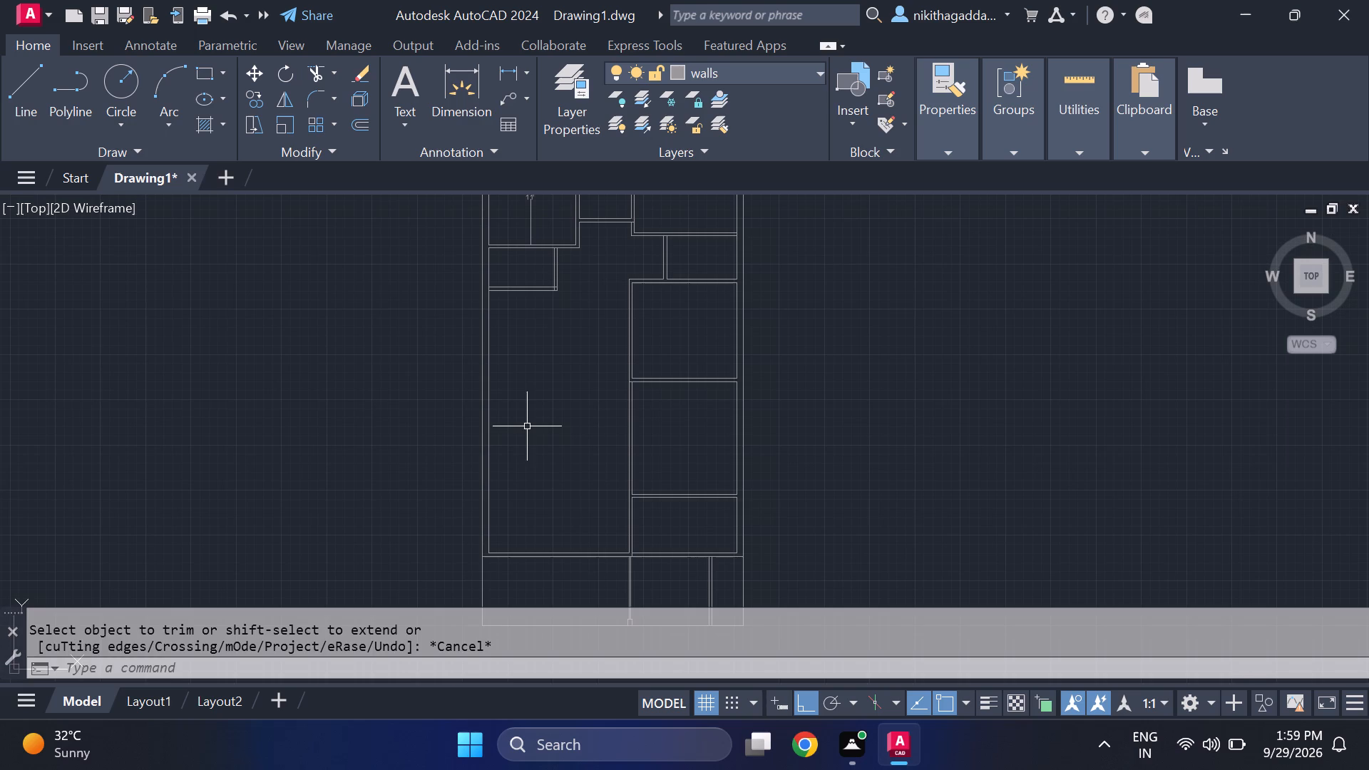
Measure the large left room's clear width from the left outer wall's inner face to the opposite partition.
scroll(456, 401, up, 2)
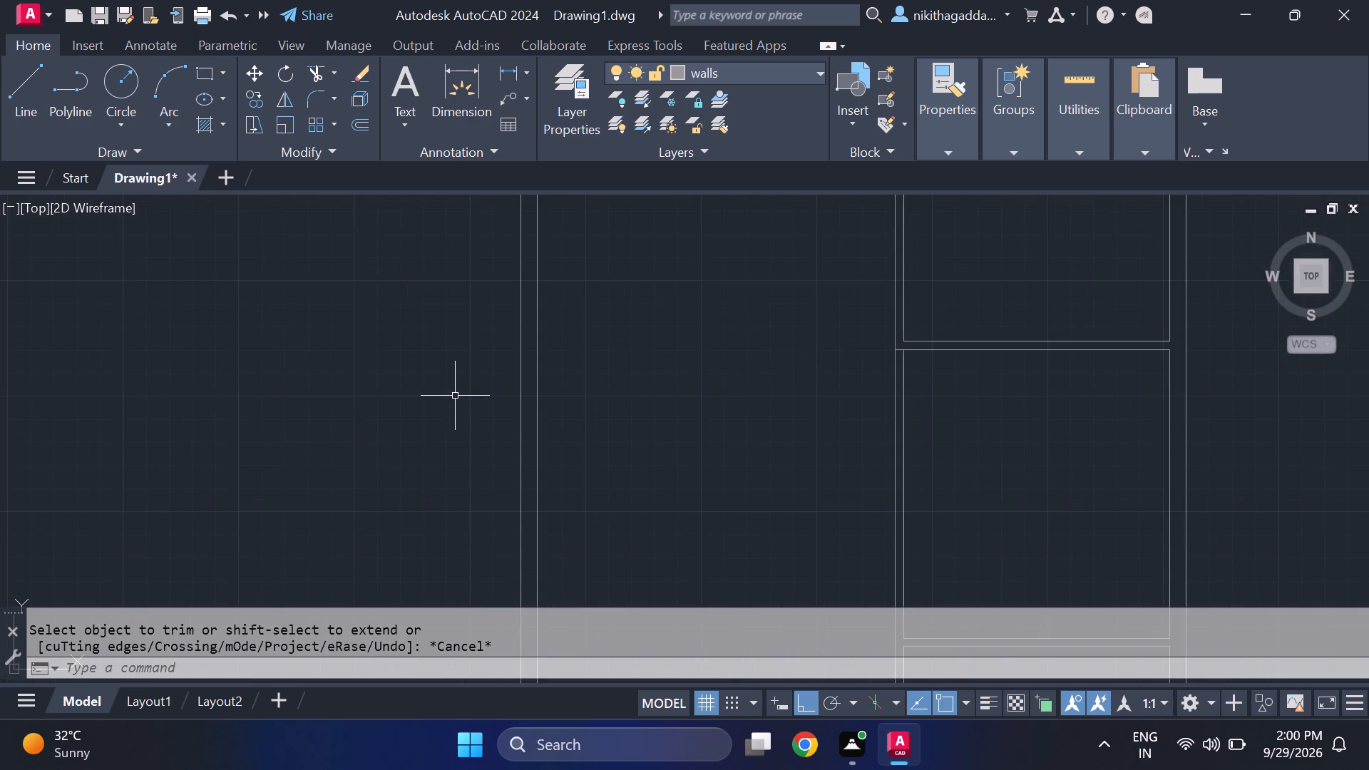
scroll(454, 393, down, 2)
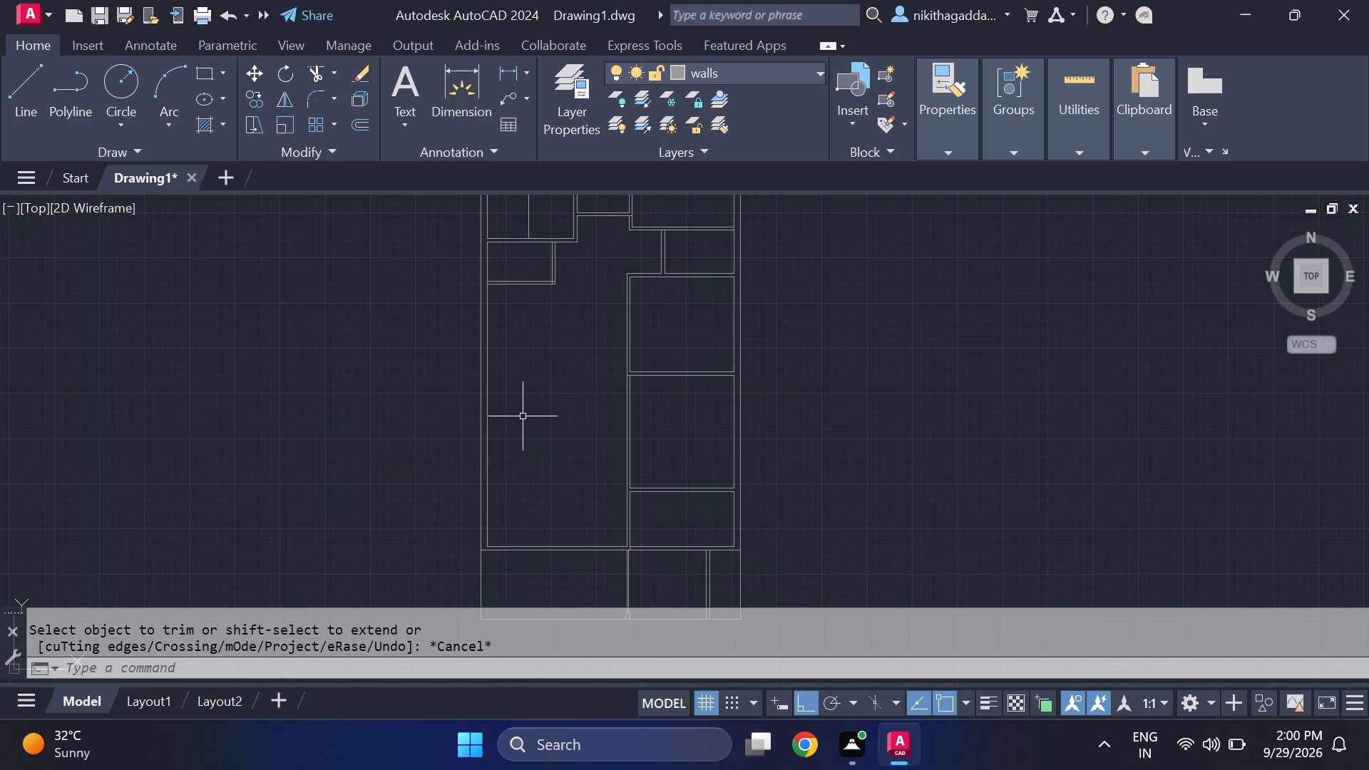
click(501, 73)
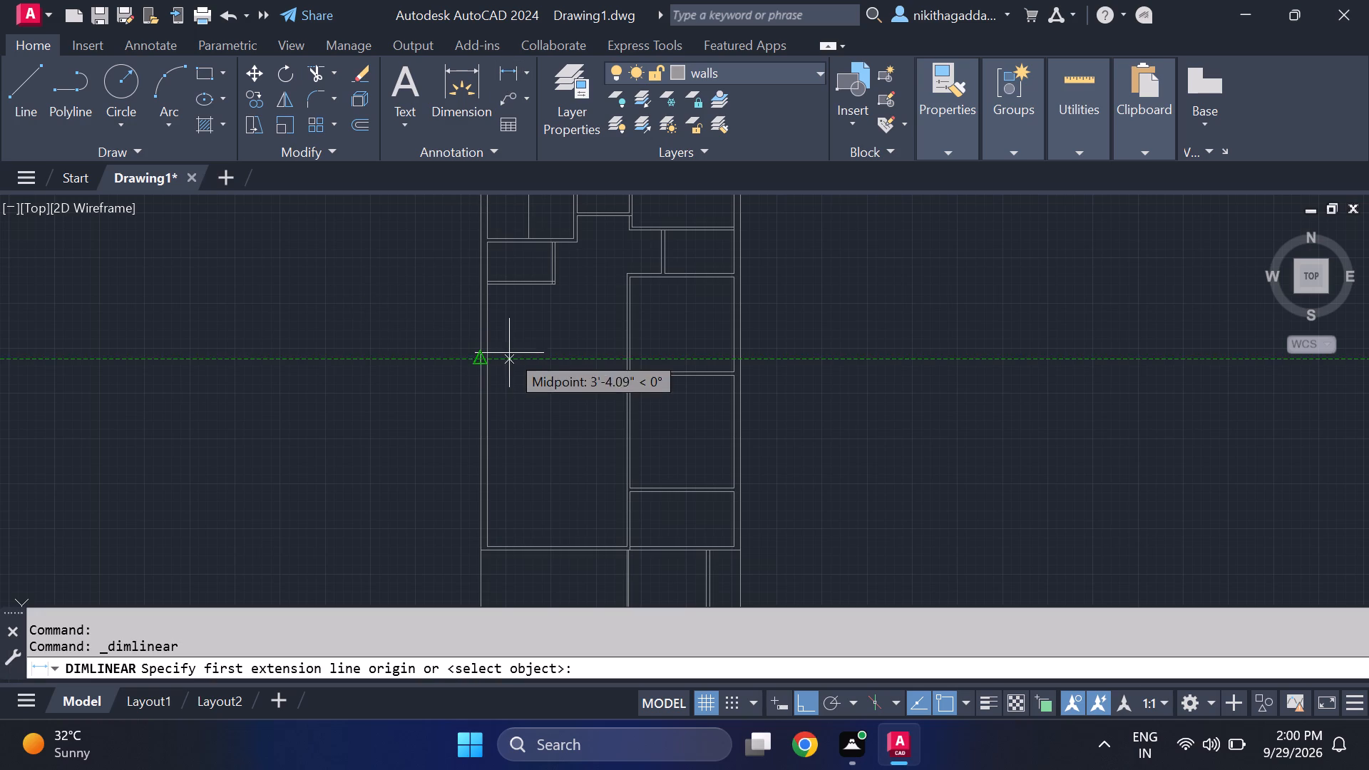
click(489, 359)
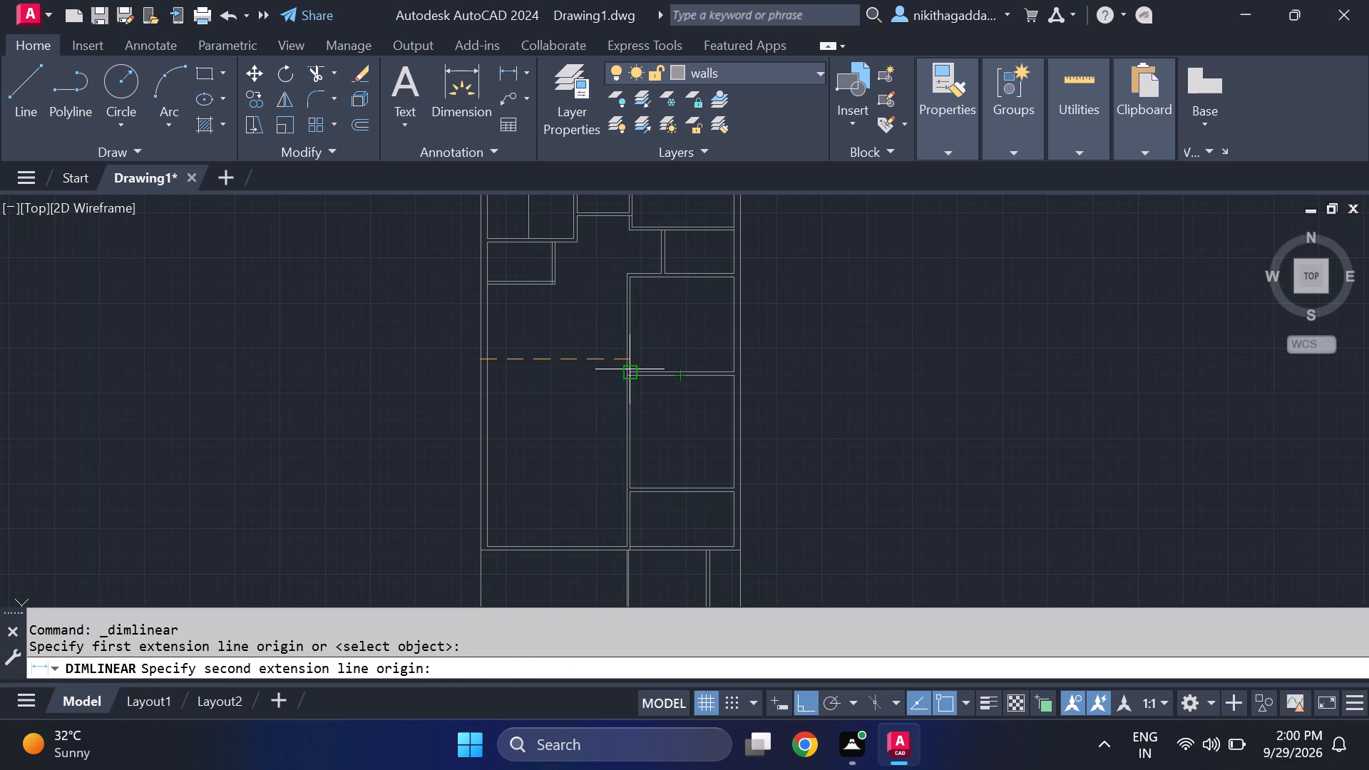
key(Escape)
key(space)
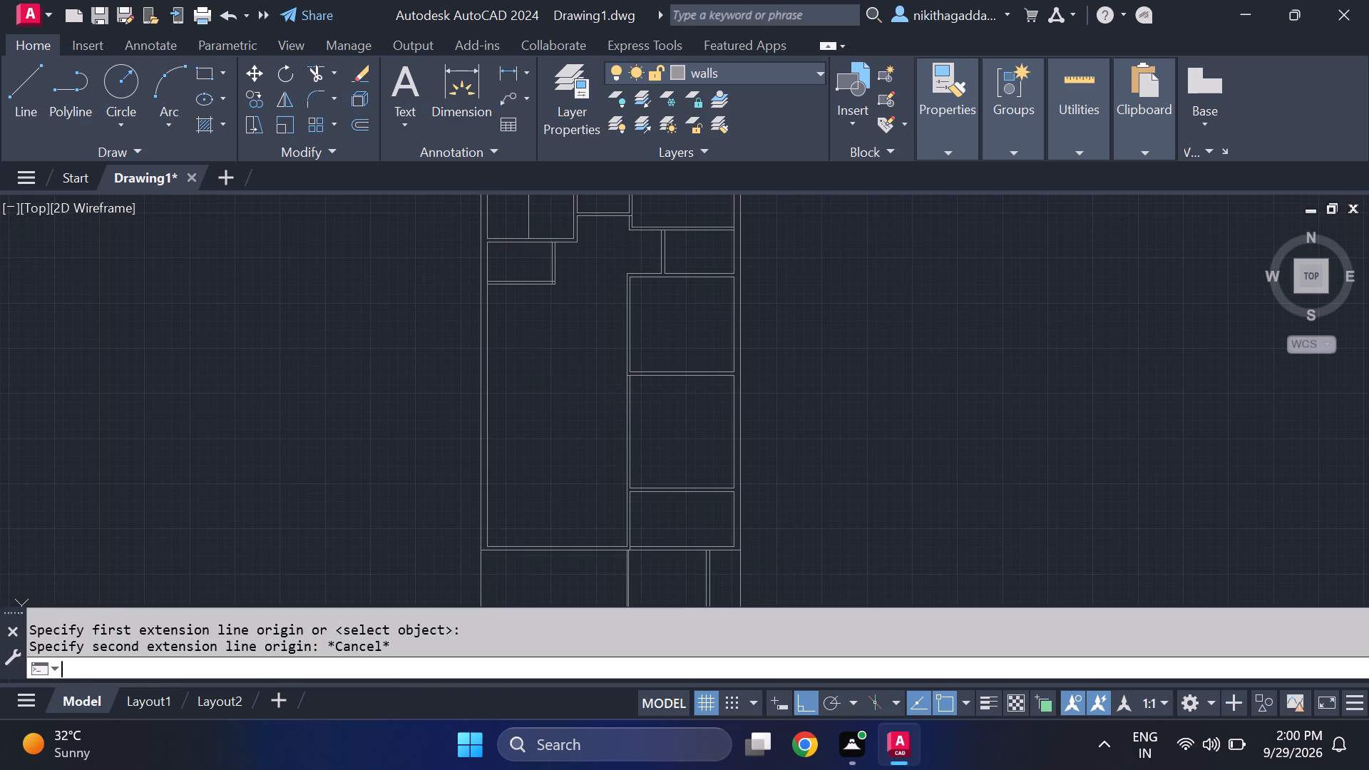
scroll(503, 342, up, 2)
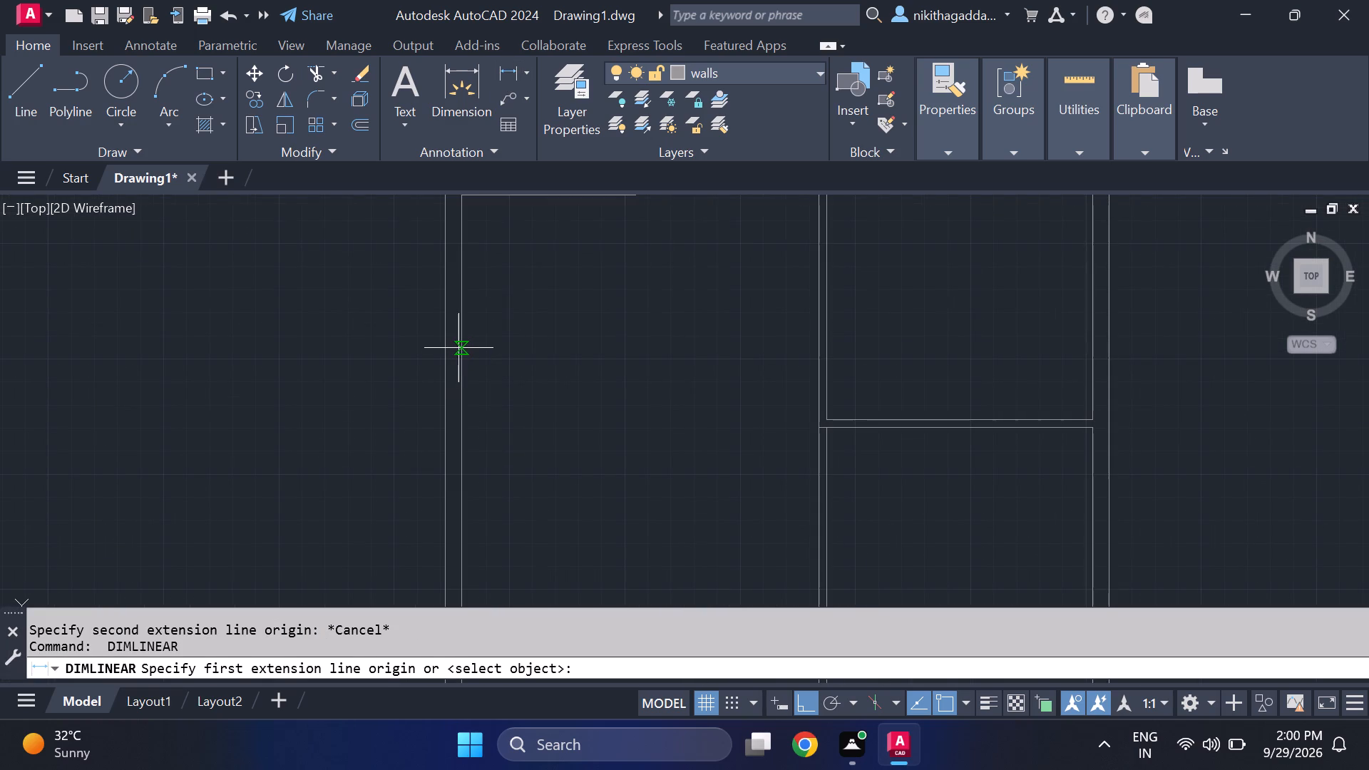
click(458, 348)
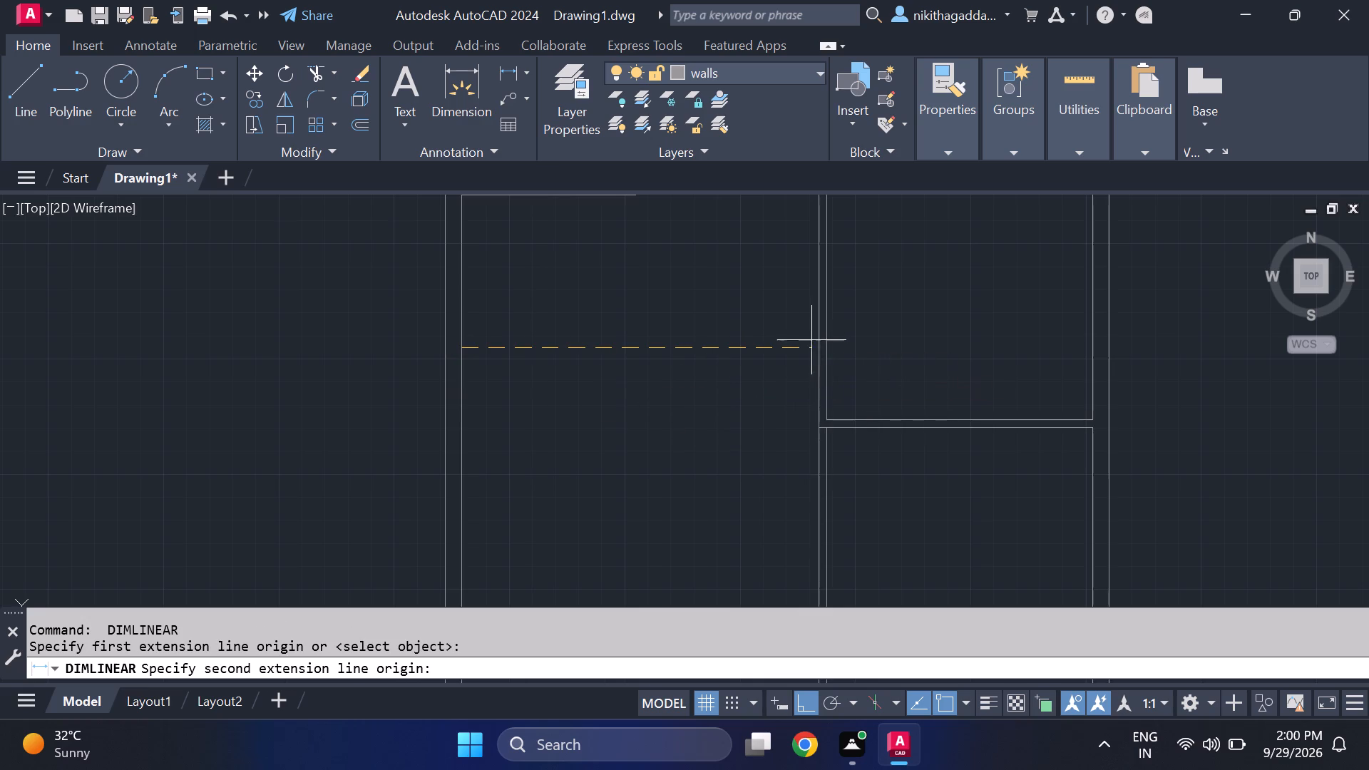
click(816, 345)
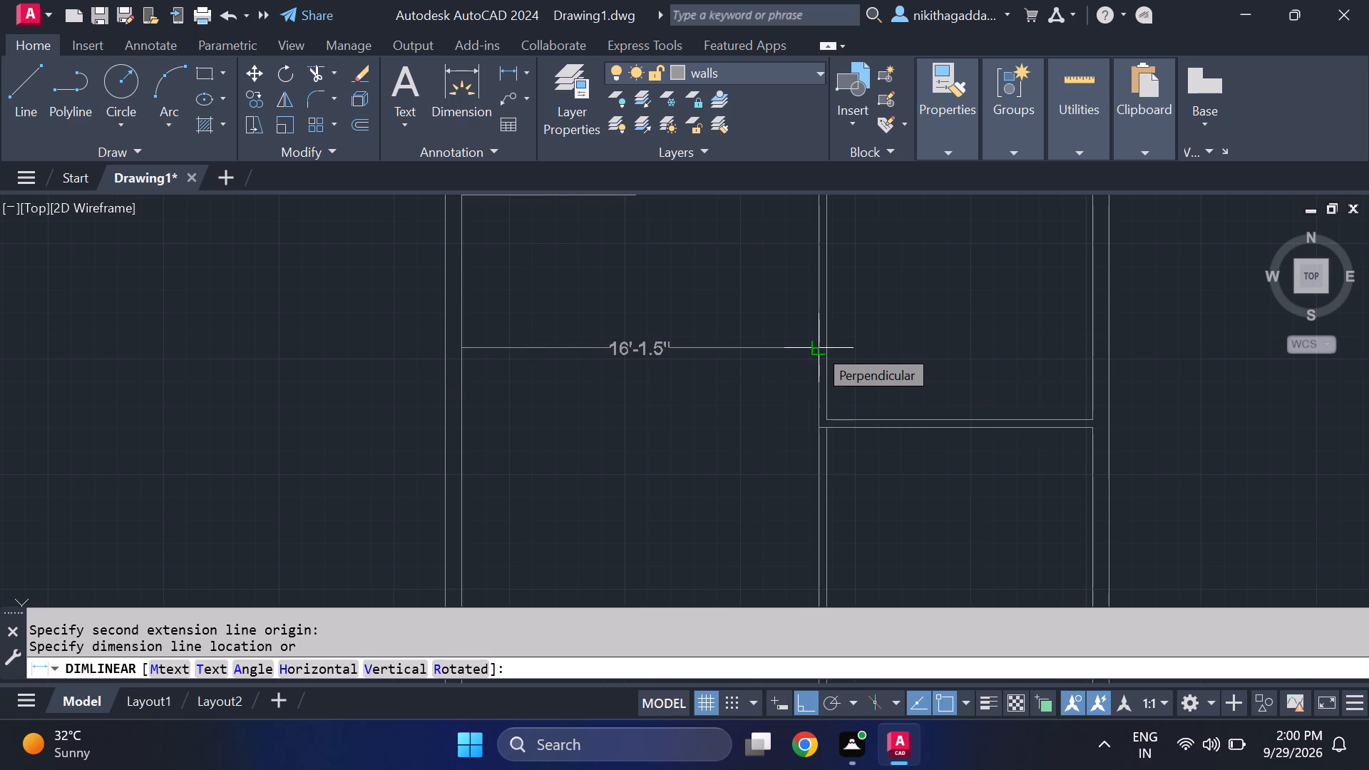
key(Escape)
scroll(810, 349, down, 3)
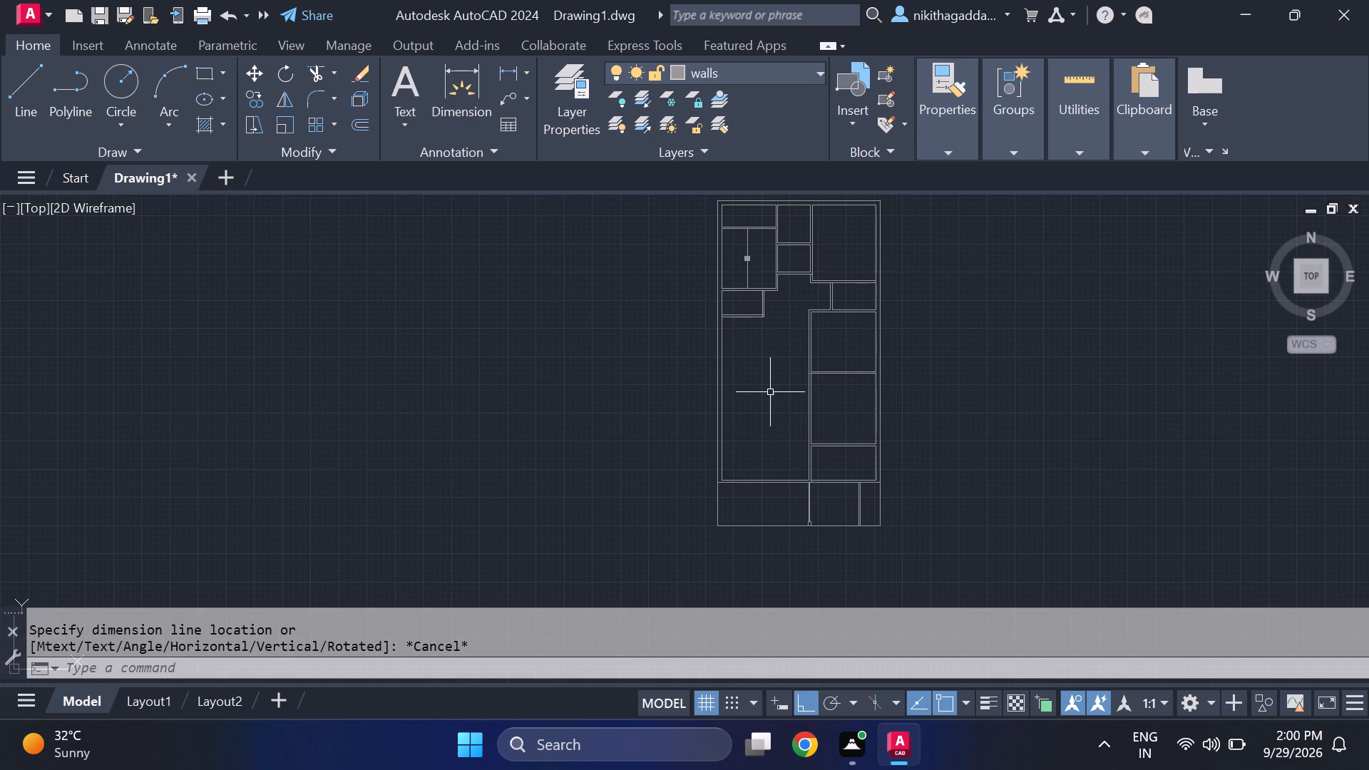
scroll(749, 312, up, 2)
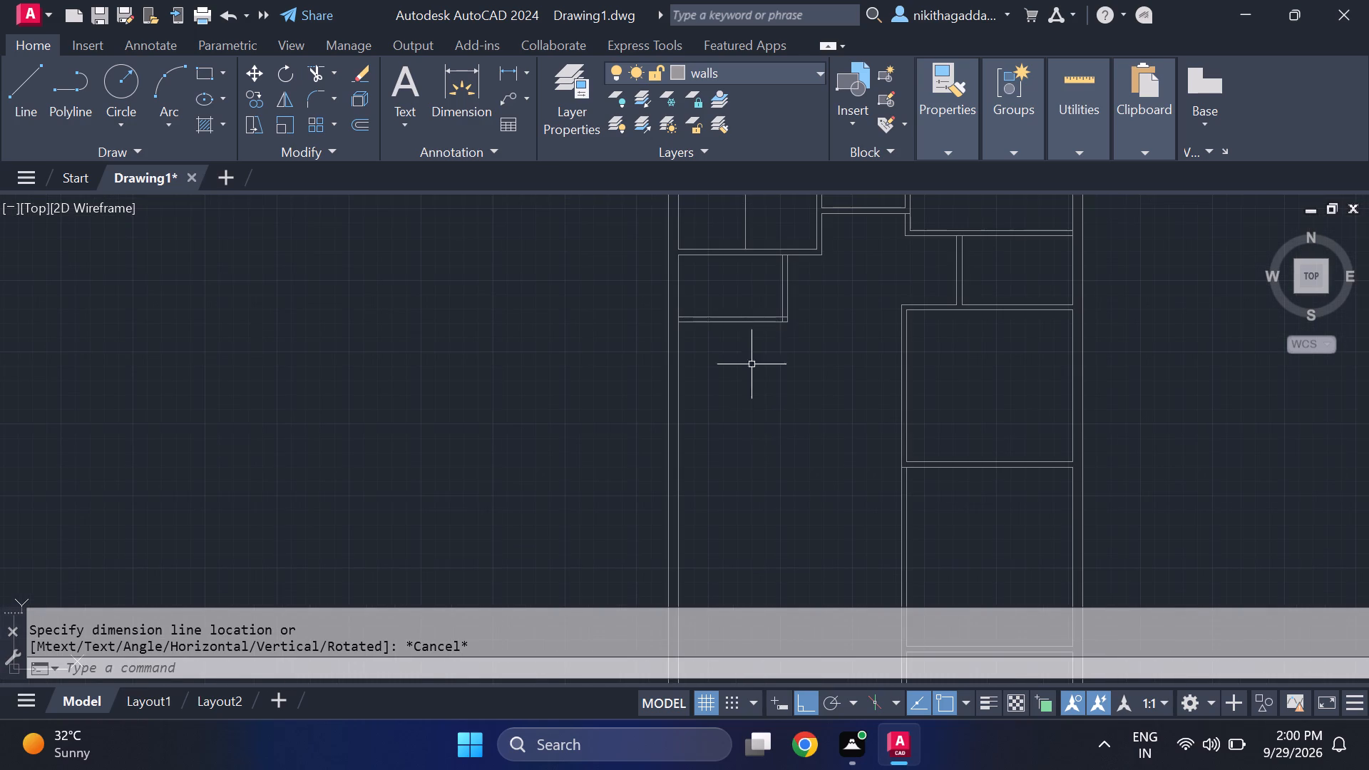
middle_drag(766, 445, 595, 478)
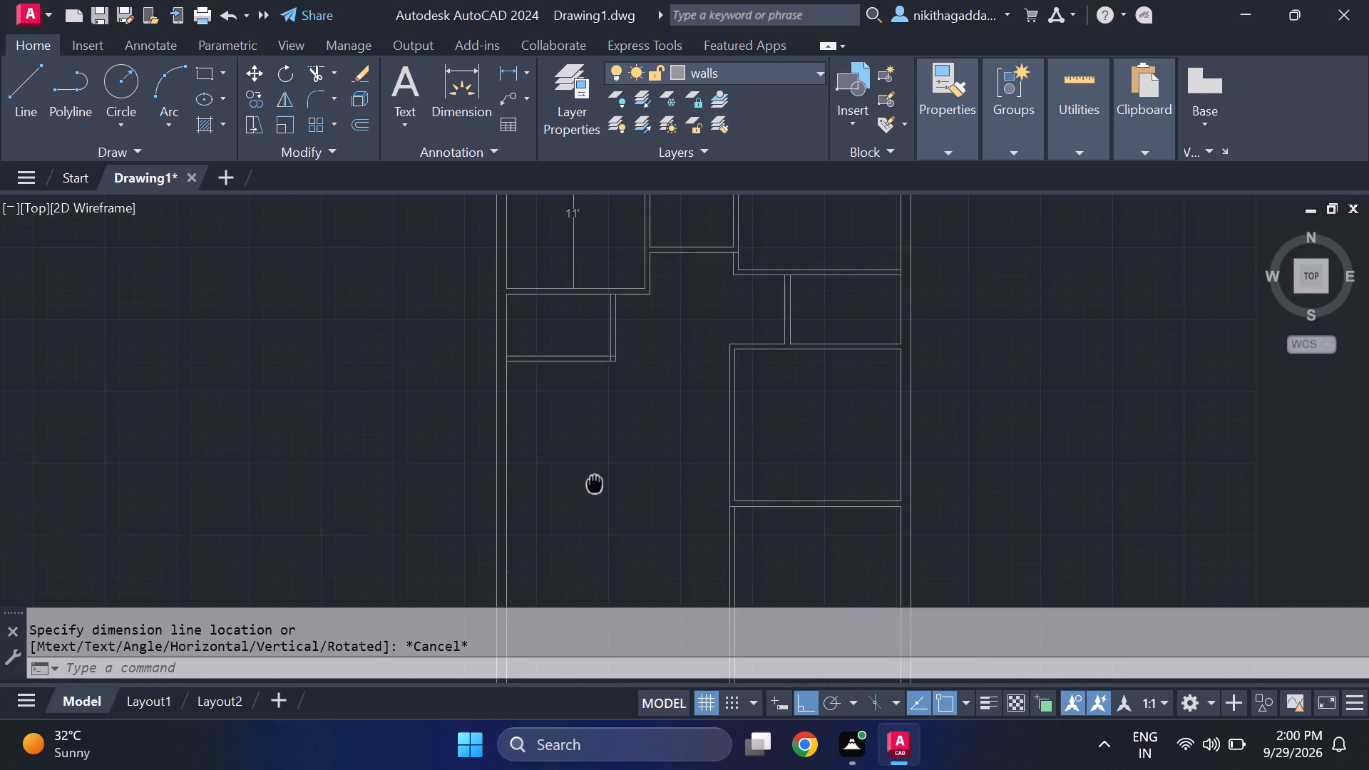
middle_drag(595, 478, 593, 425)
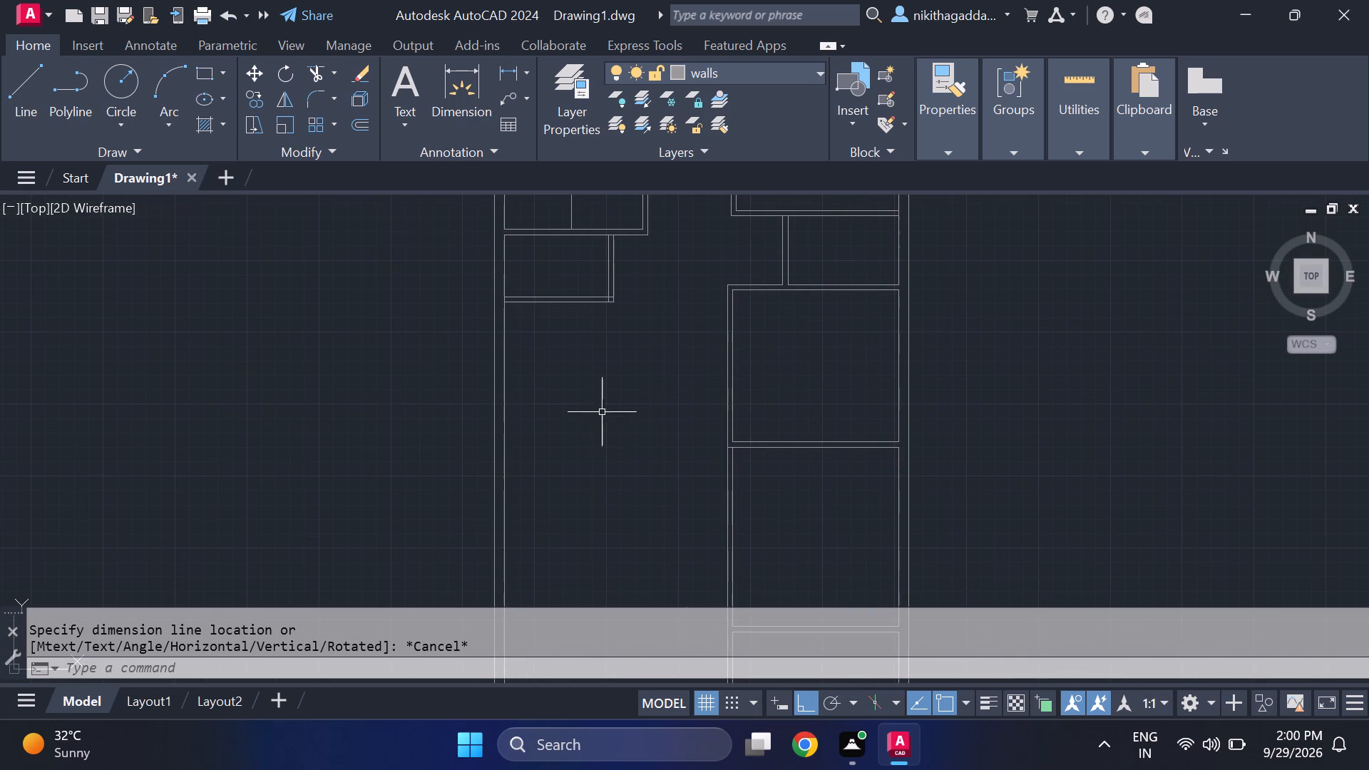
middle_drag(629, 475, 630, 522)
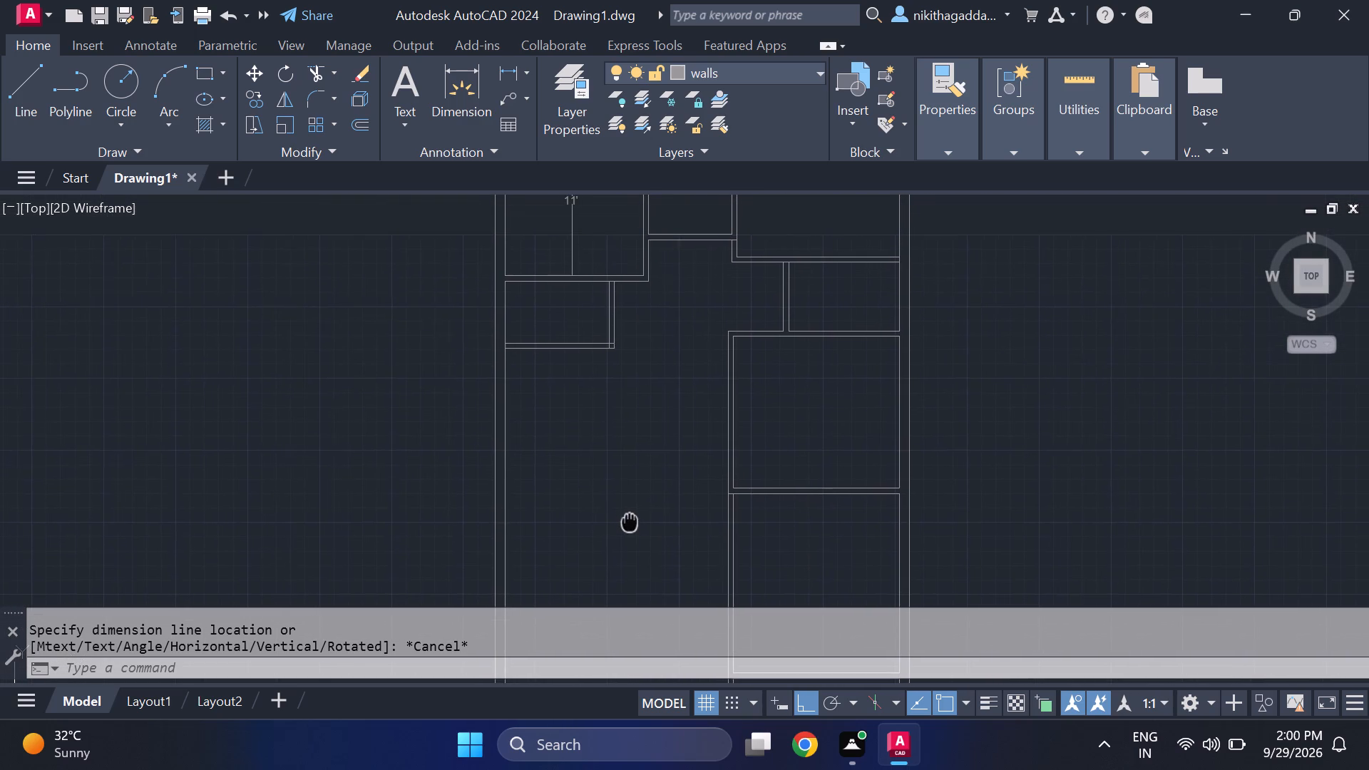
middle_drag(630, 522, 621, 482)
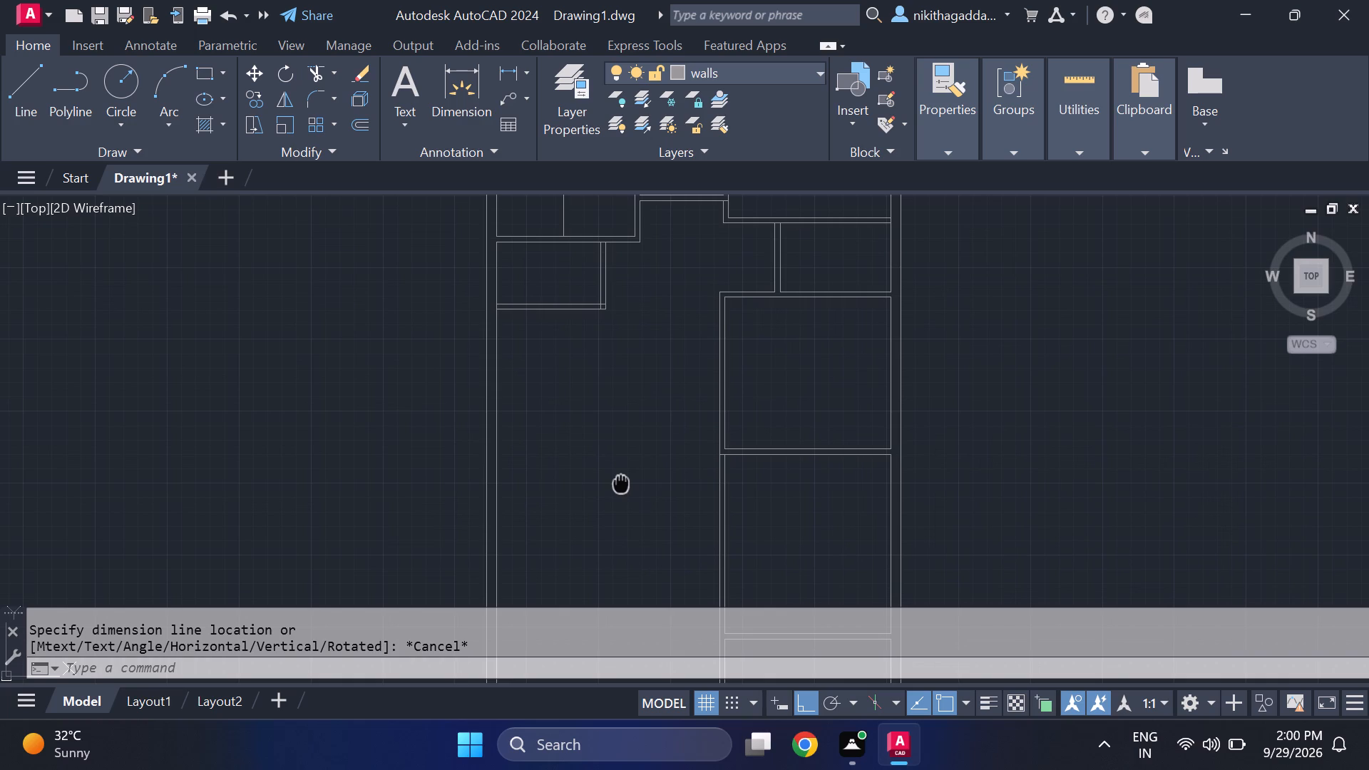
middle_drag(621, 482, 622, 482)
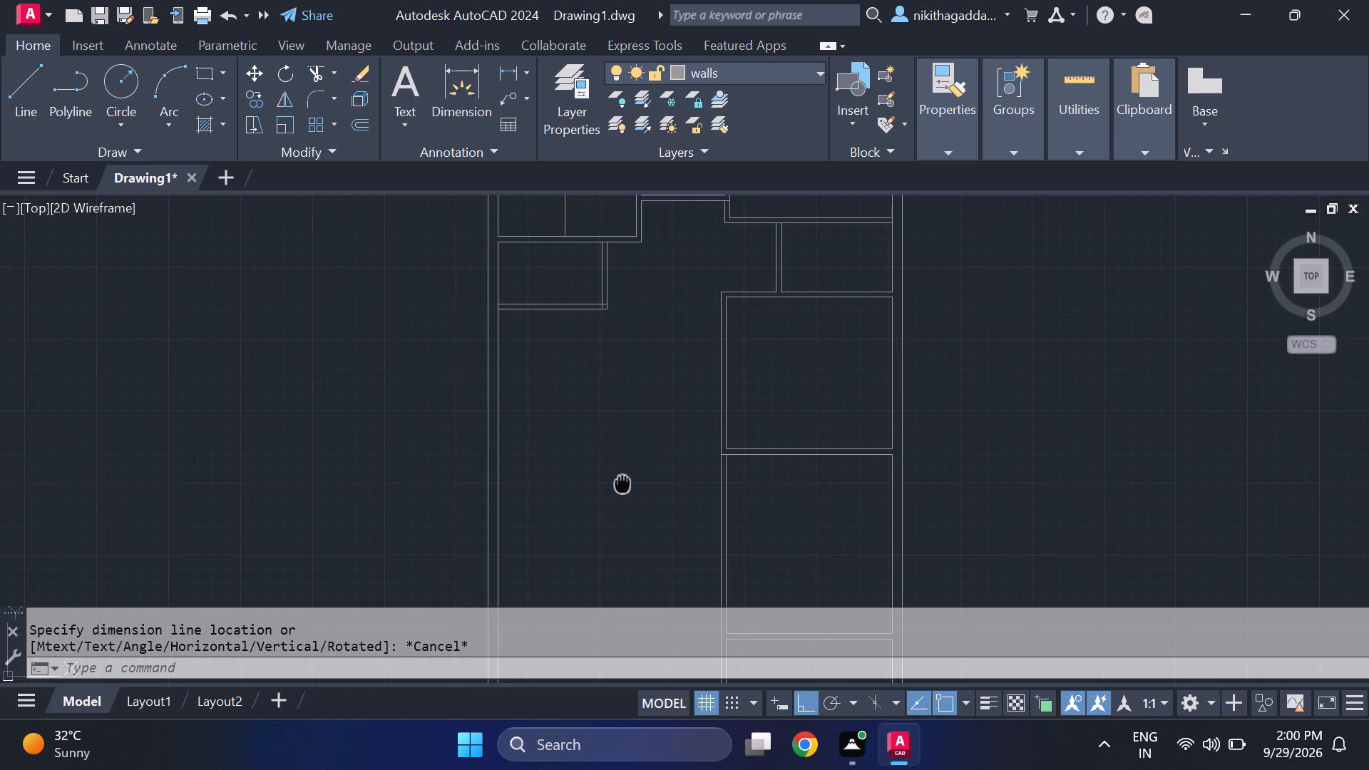
Offset the lower face of the small room's bottom partition 12' downward into the large left room.
middle_drag(622, 482, 640, 488)
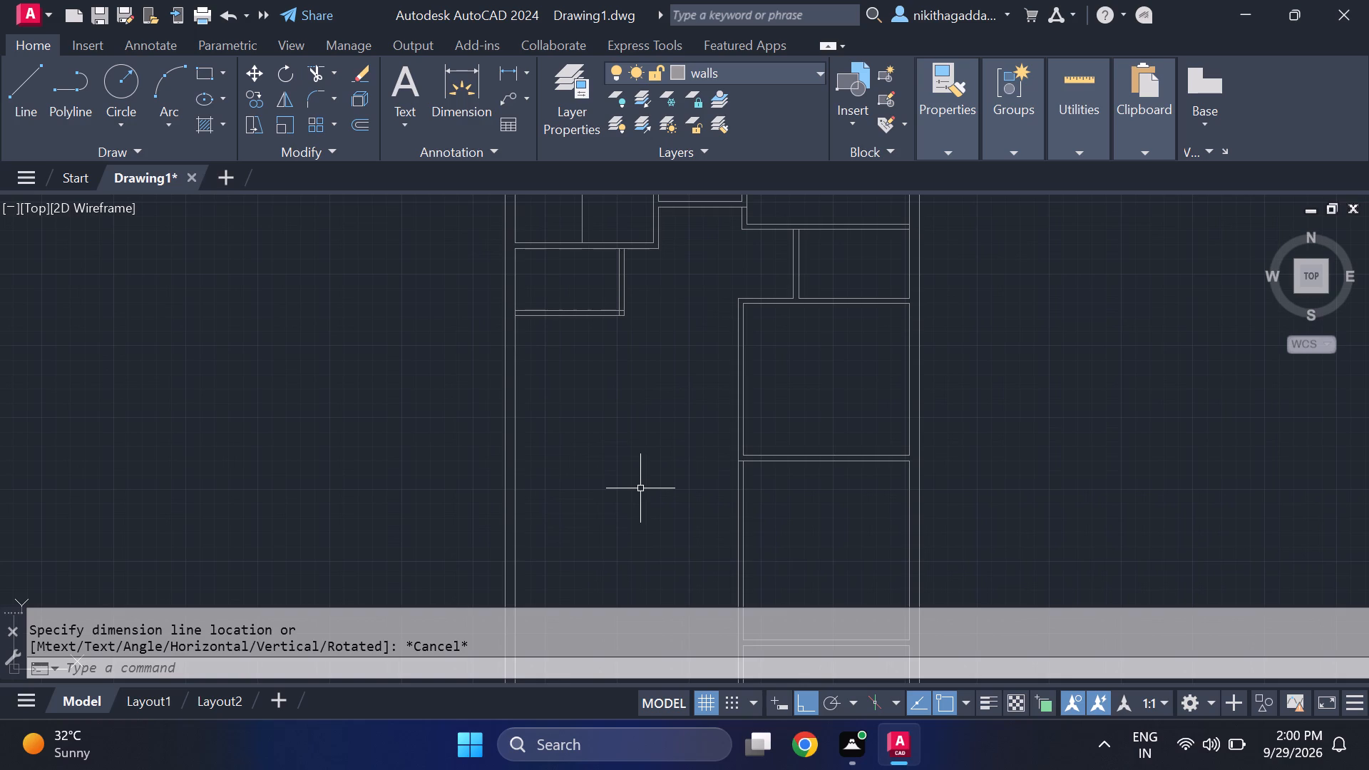
text(of)
key(Return)
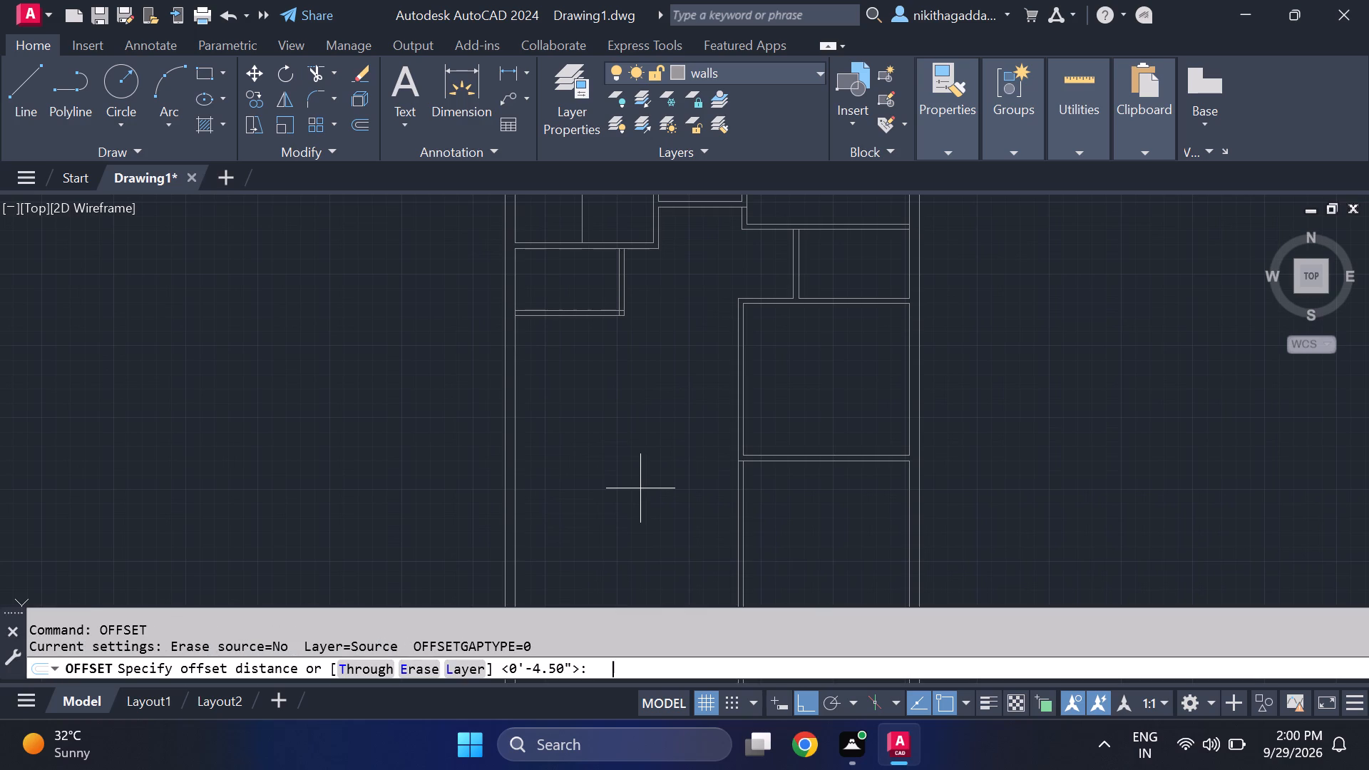
text(12')
key(Return)
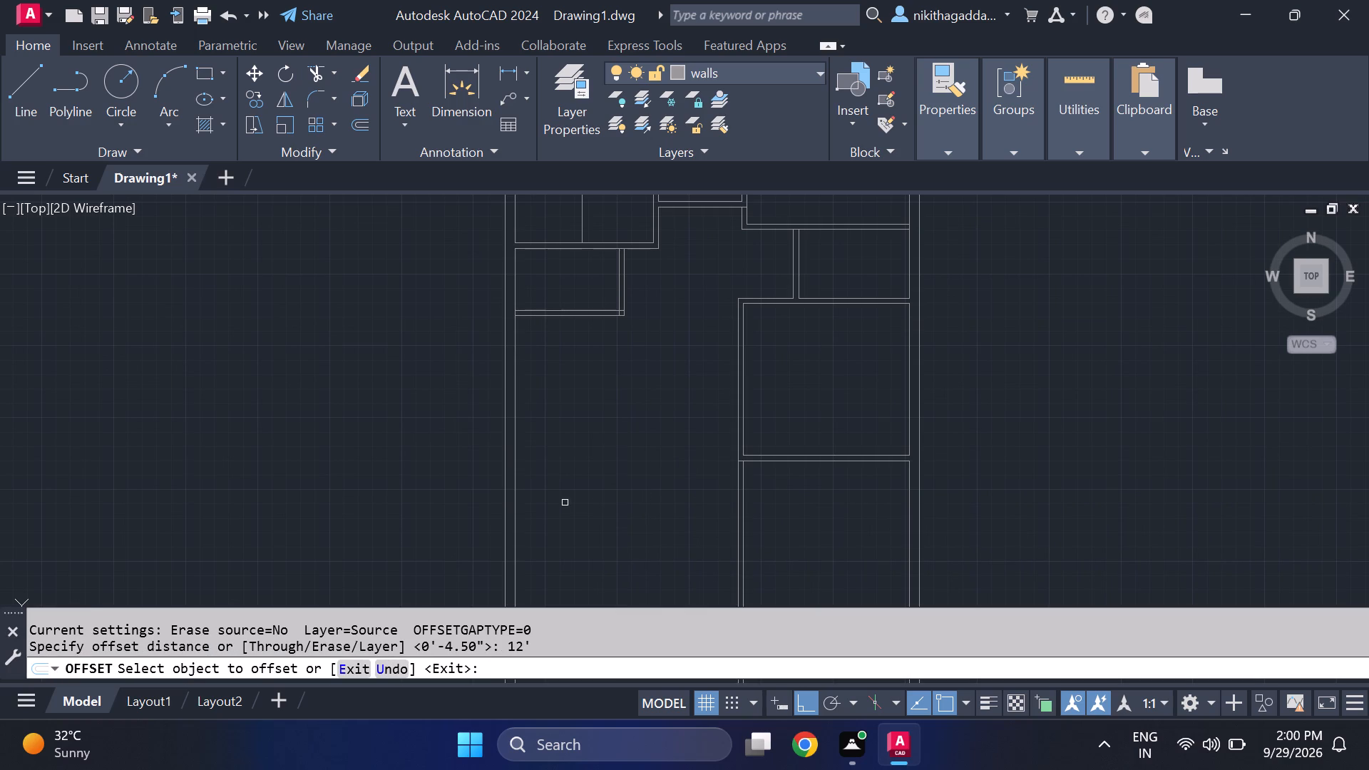
click(557, 317)
scroll(610, 560, down, 2)
middle_drag(609, 559, 583, 466)
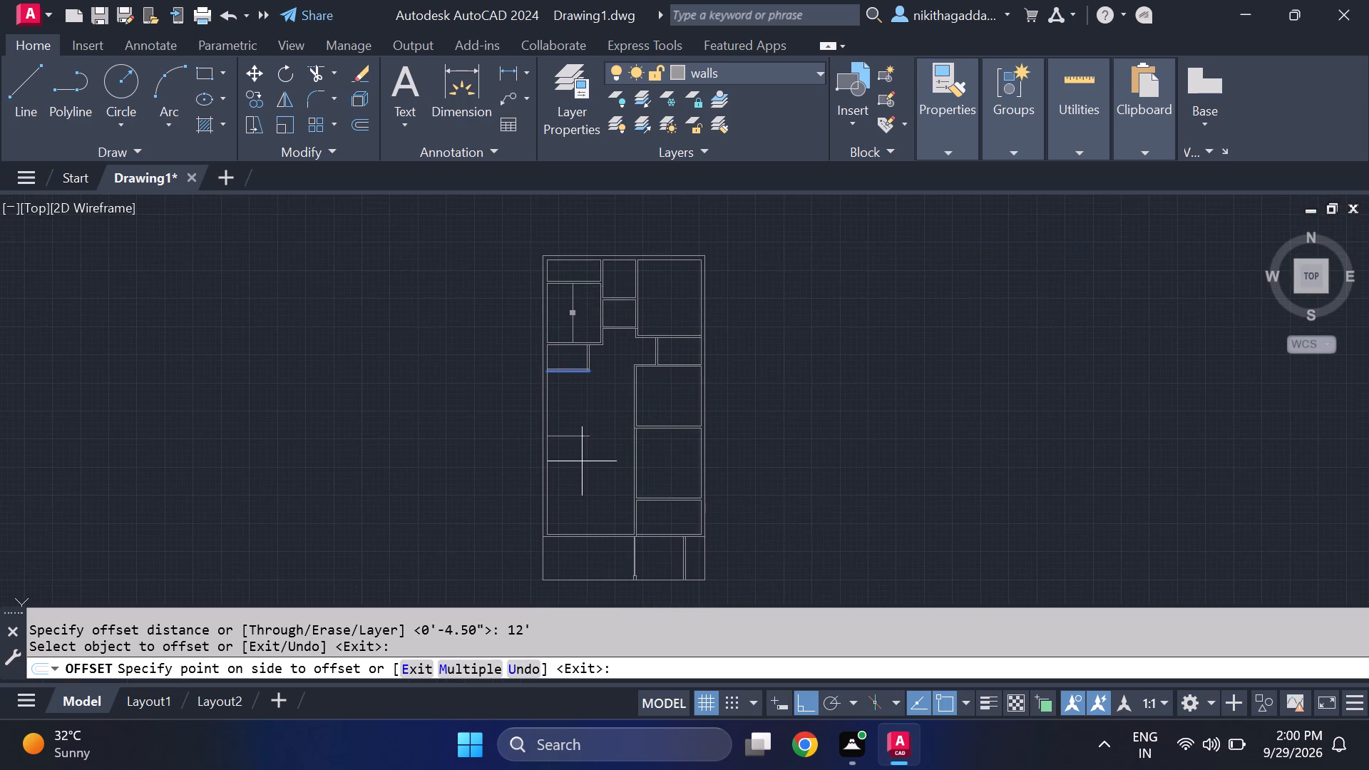
scroll(582, 461, up, 2)
click(582, 461)
key(Escape)
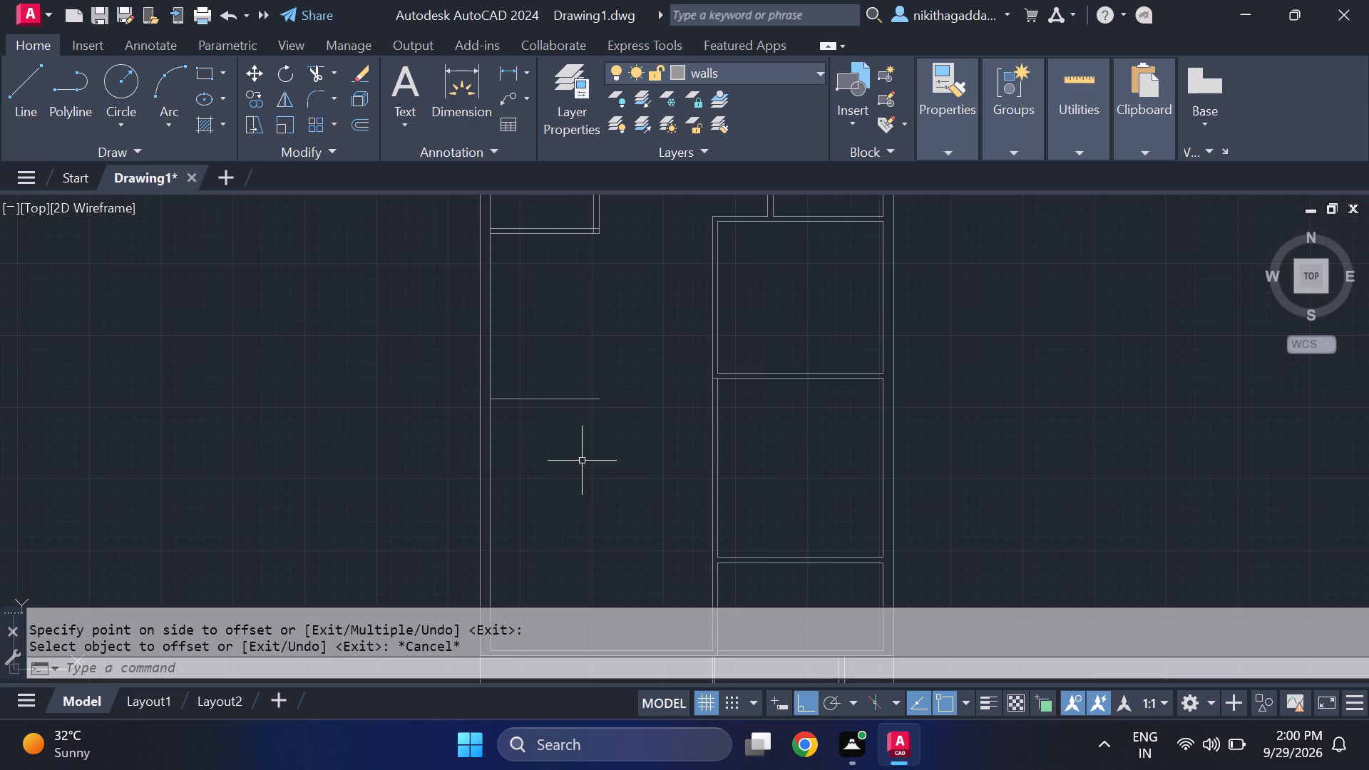
Offset the new horizontal line 4.5" downward to form a second cross partition in the large left room.
text(of)
key(Return)
text(4.5")
key(Return)
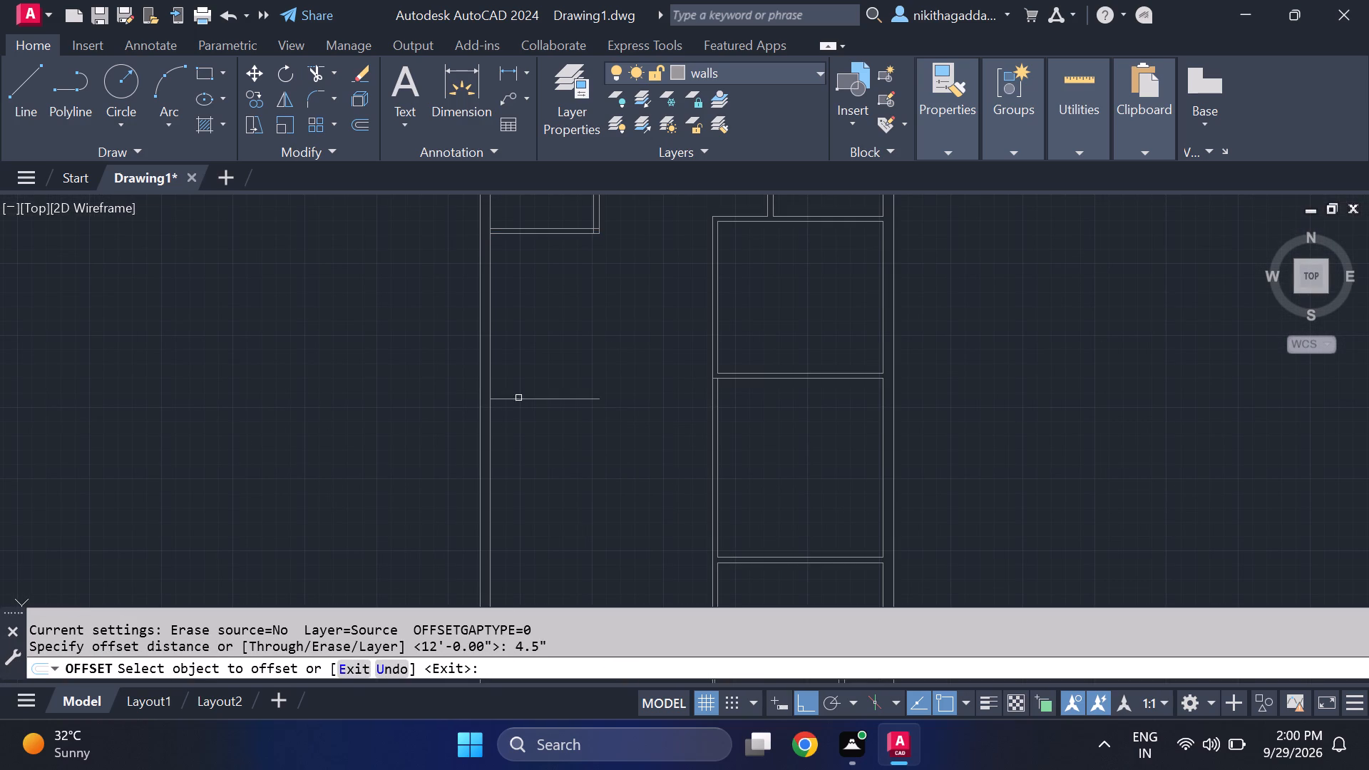
click(572, 400)
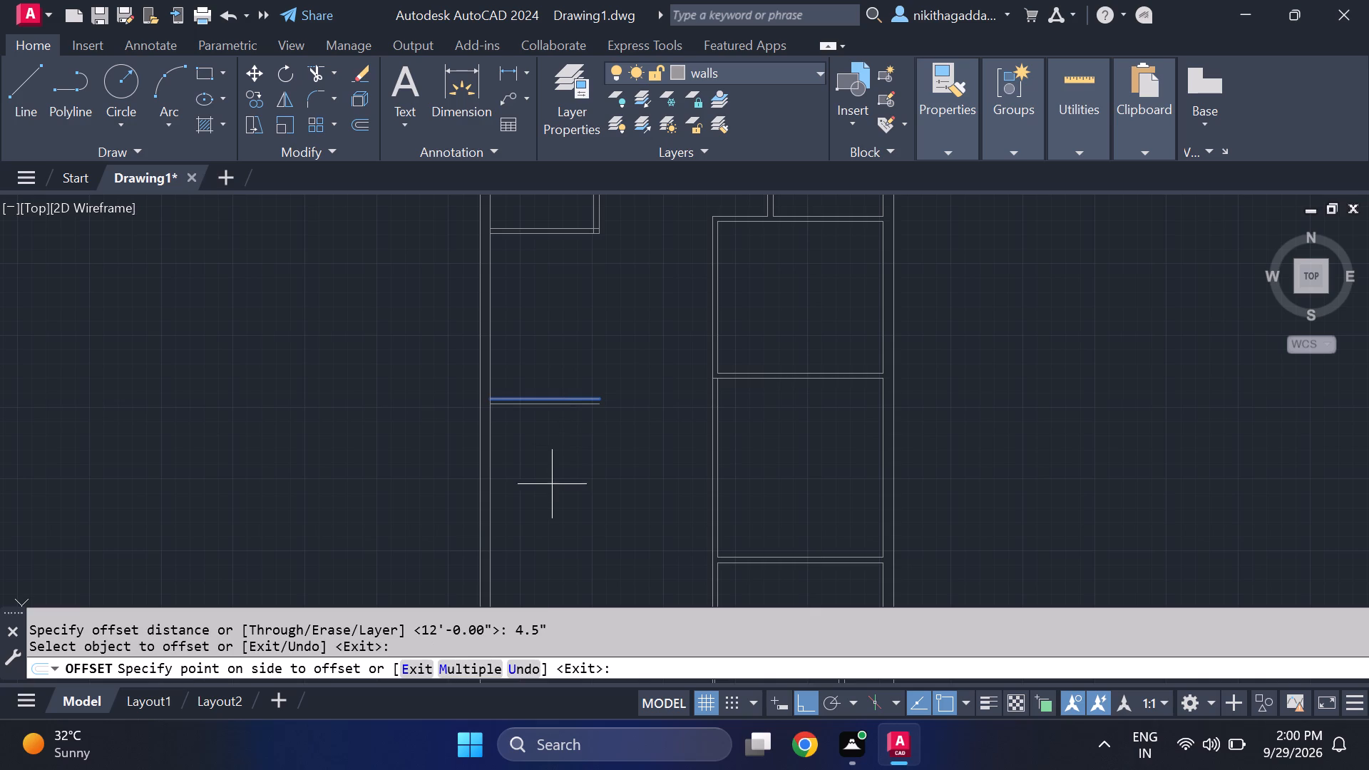
click(551, 484)
key(Escape)
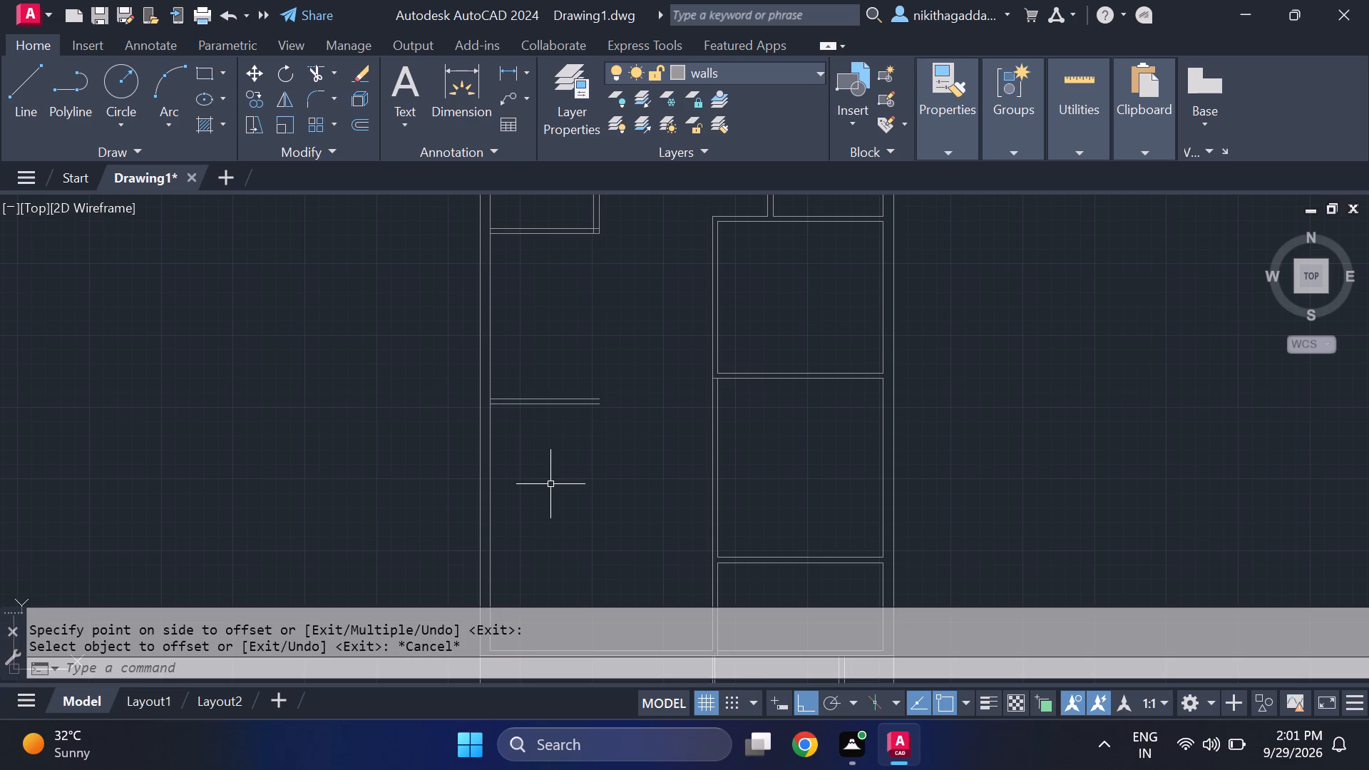
Offset the lower face of the new 4.5" cross partition 13'6" downward, above the left room's bottom wall.
middle_drag(568, 453, 556, 321)
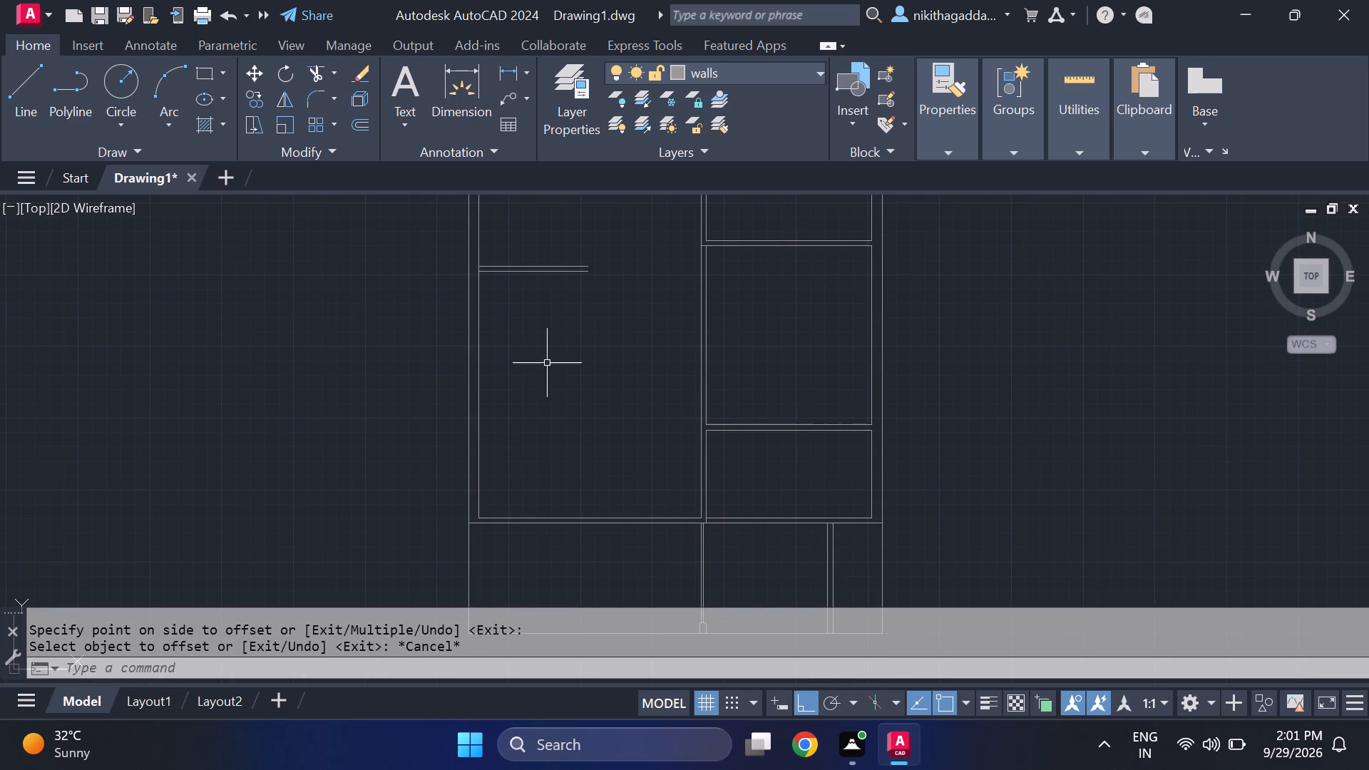
text(of)
key(Return)
text(13'6")
key(Return)
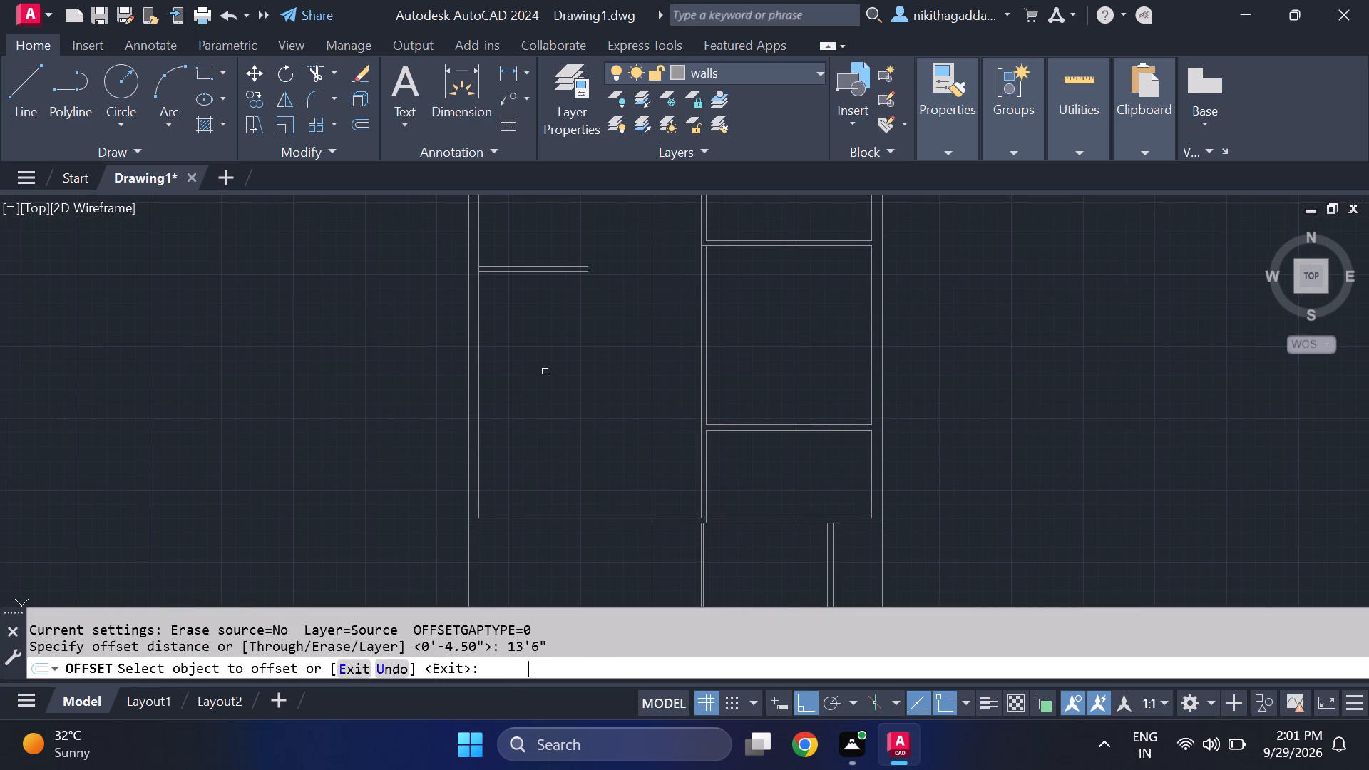
click(549, 272)
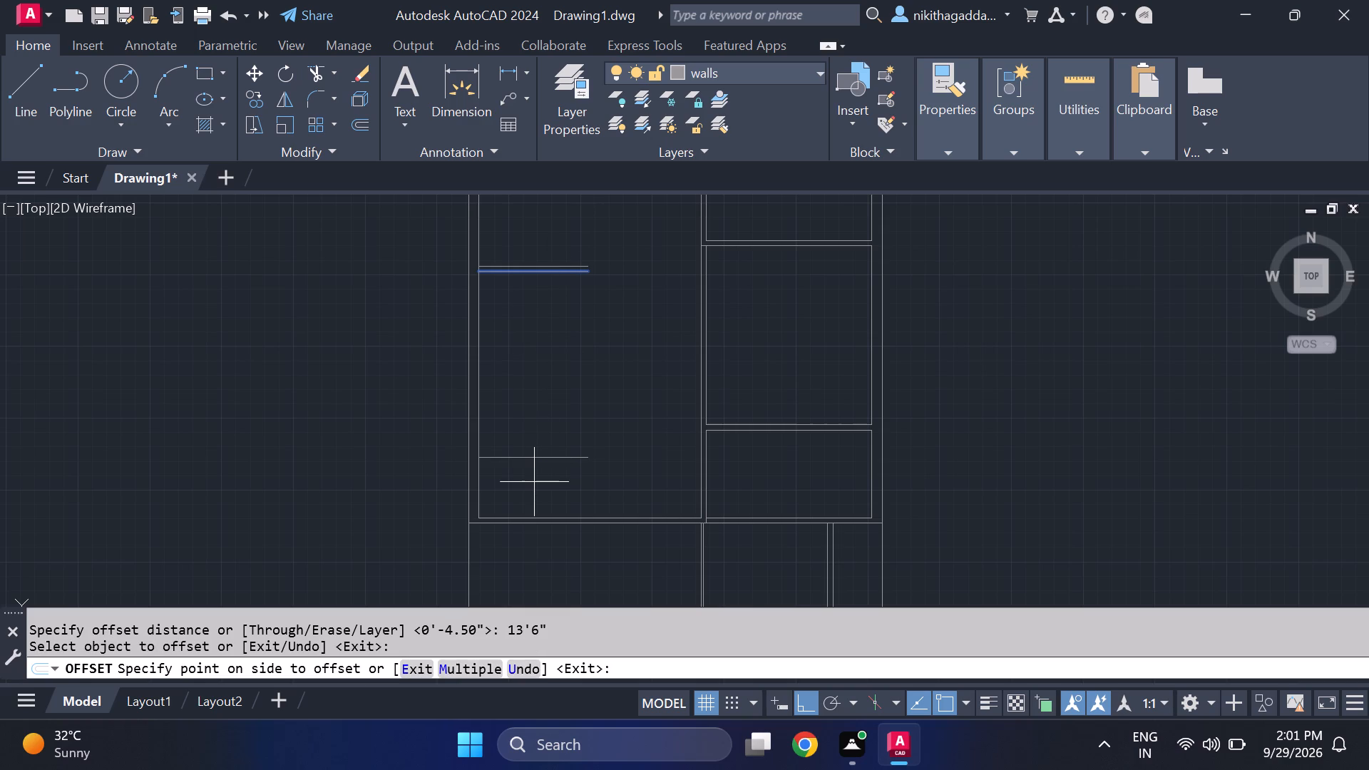
click(534, 479)
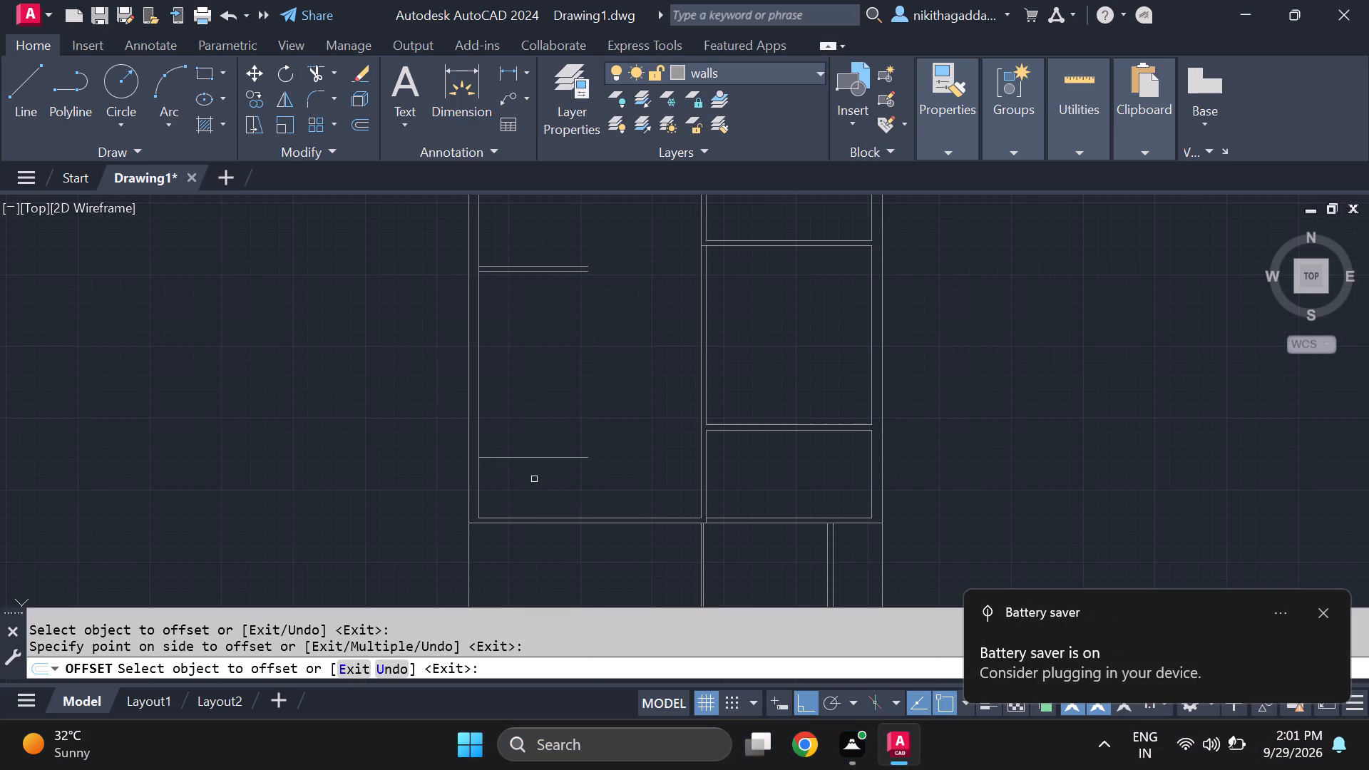
key(Escape)
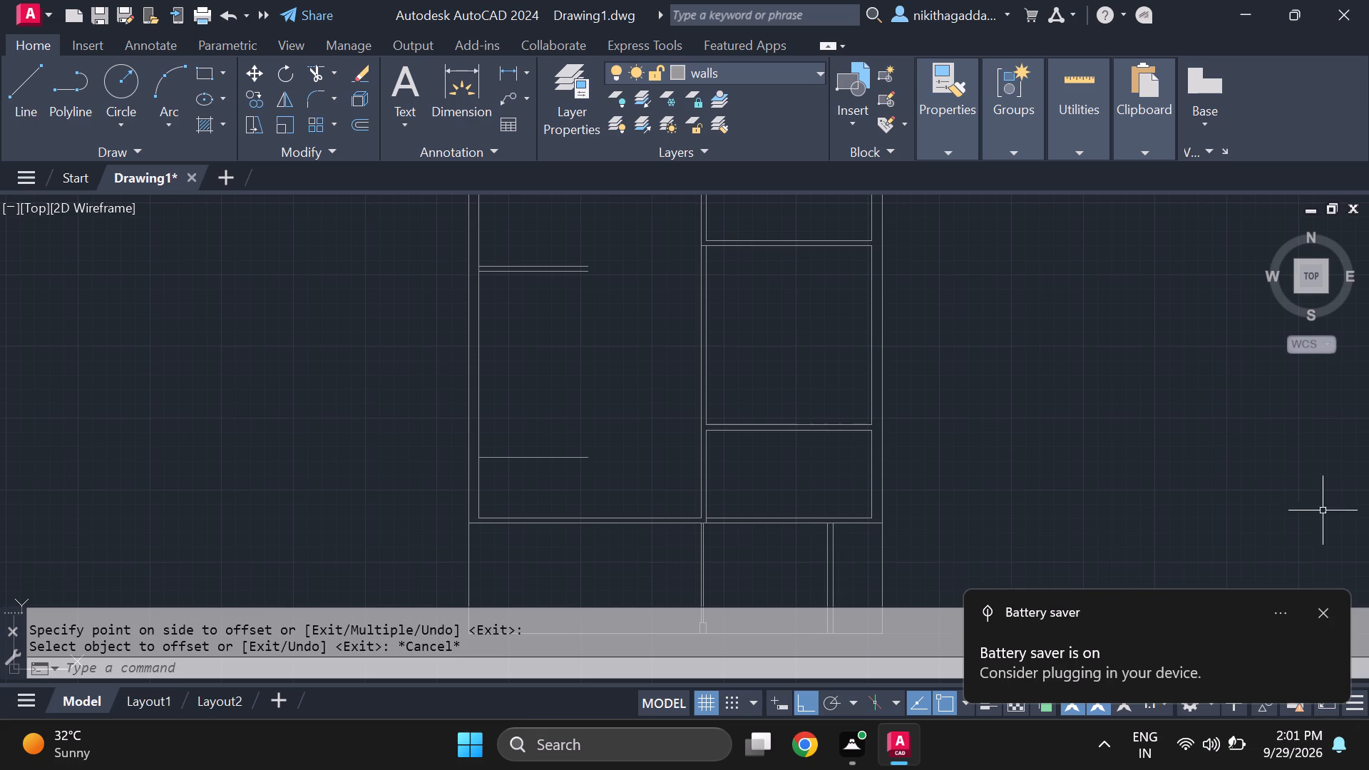
click(1318, 610)
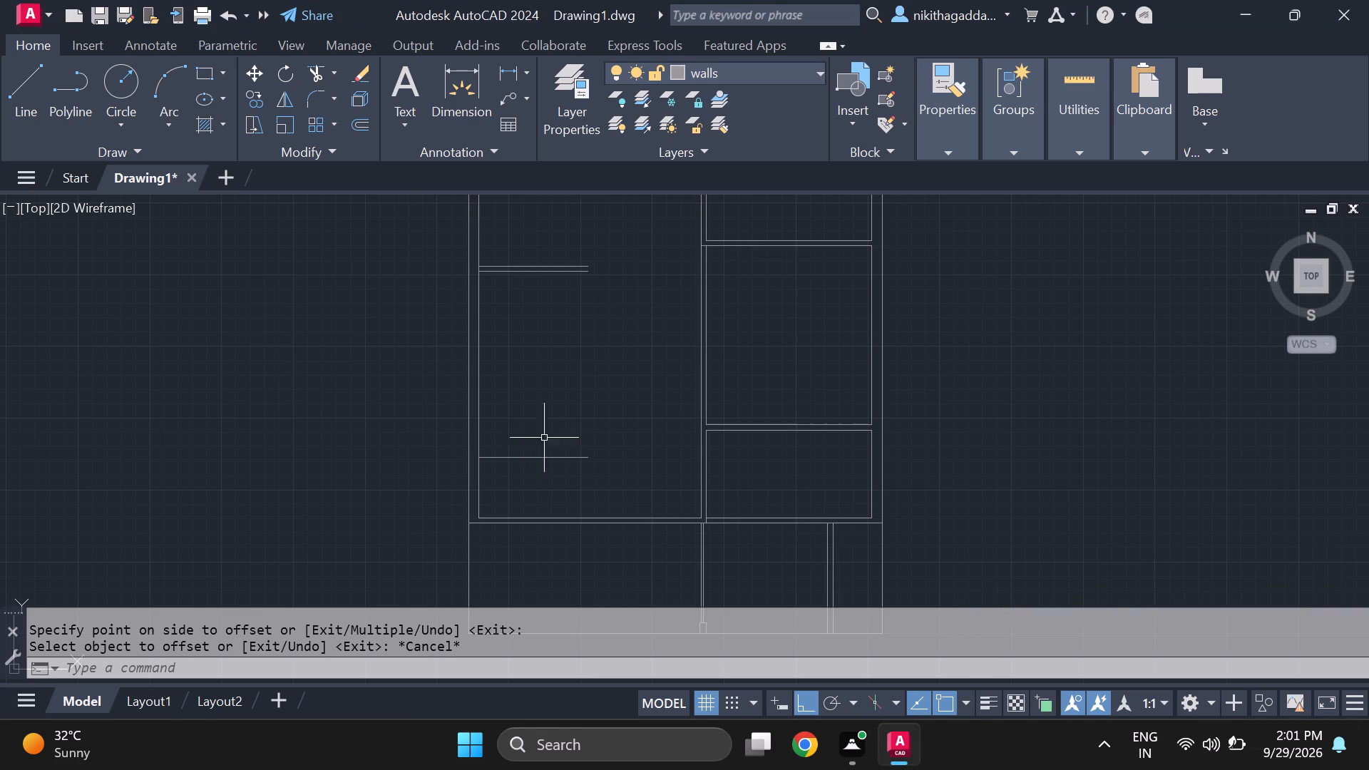
Offset the lowest new horizontal line 9" downward to form the left room's new bottom wall.
scroll(488, 477, up, 2)
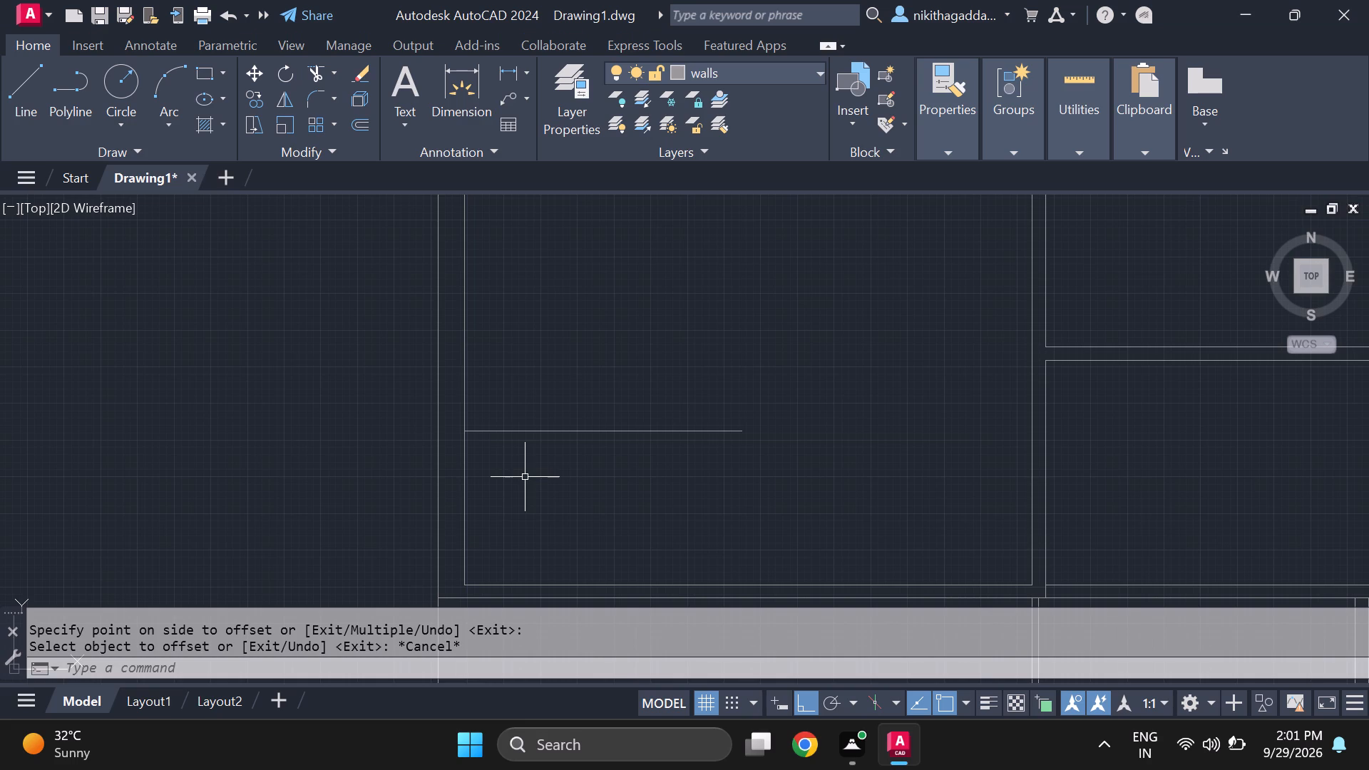
scroll(570, 498, down, 2)
scroll(570, 498, up, 2)
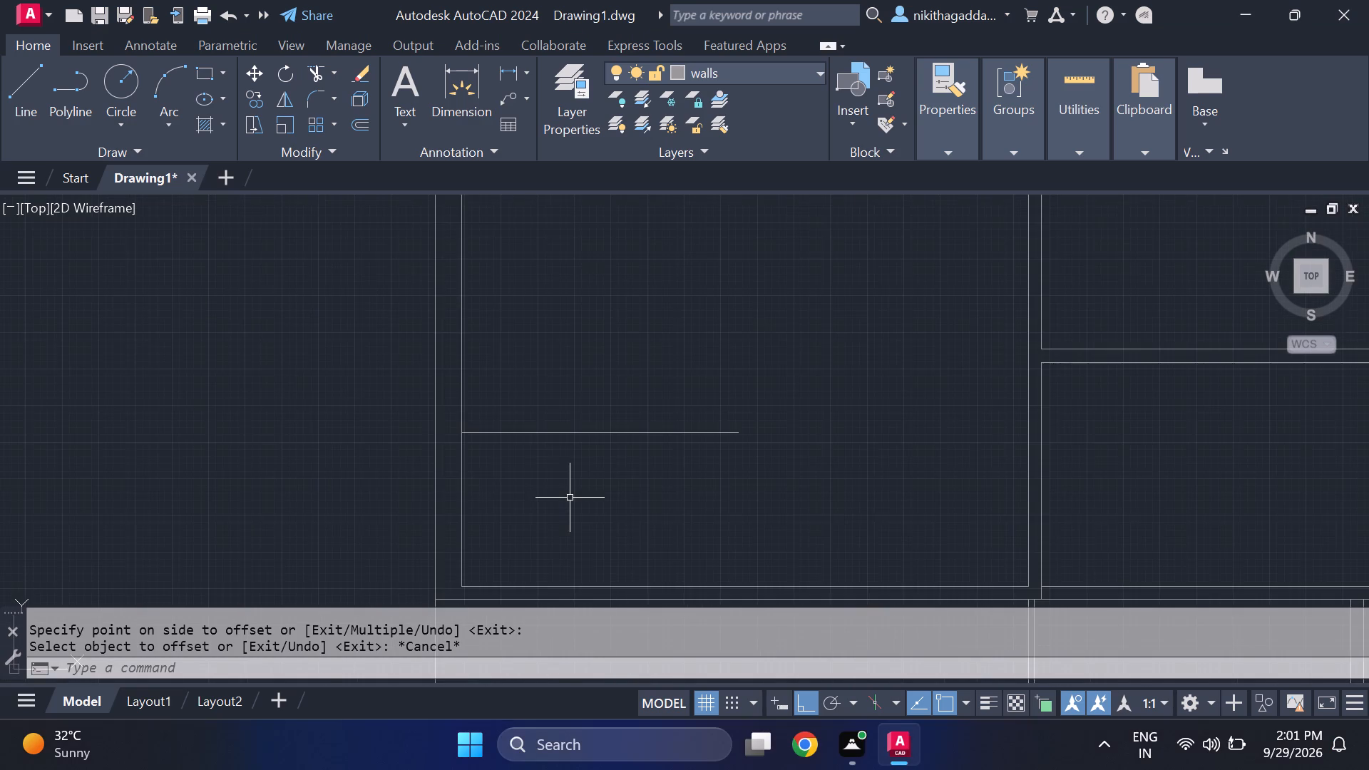
scroll(570, 492, down, 3)
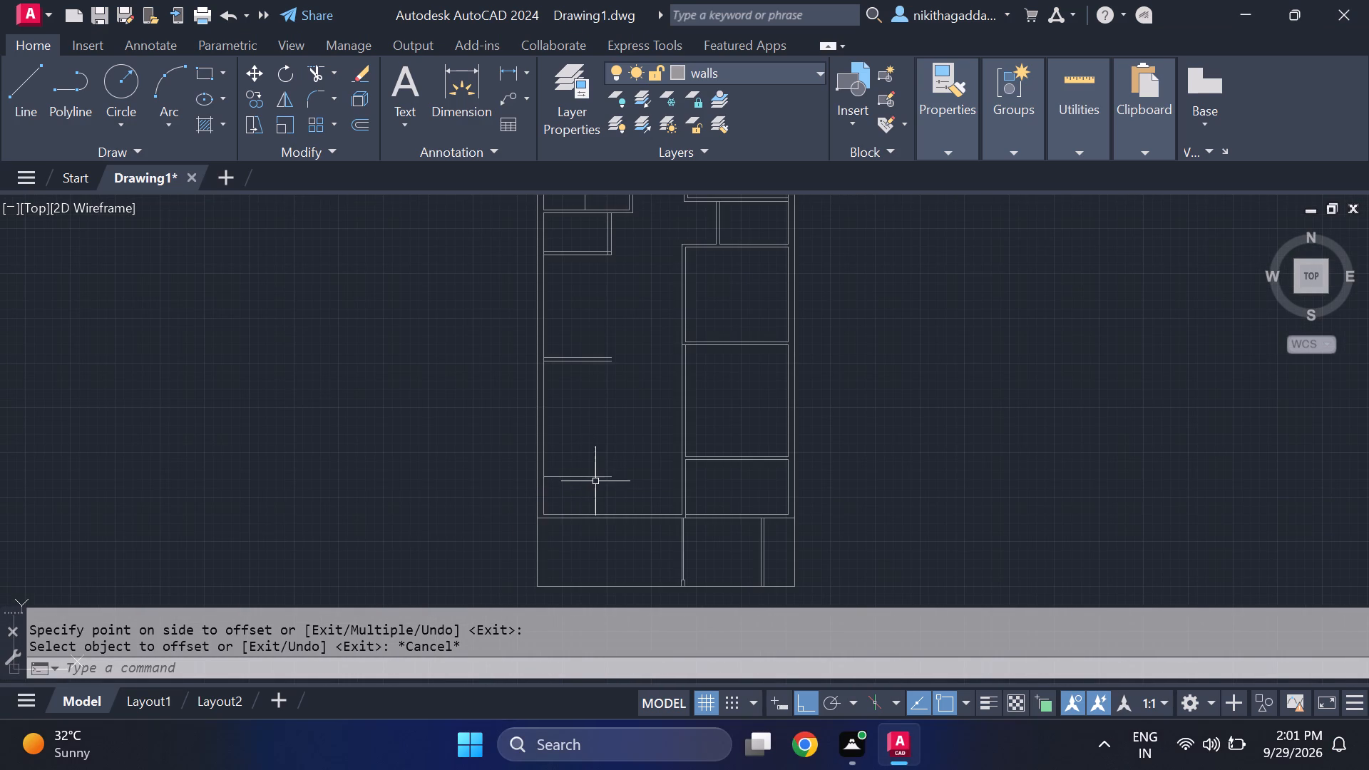
scroll(599, 486, up, 1)
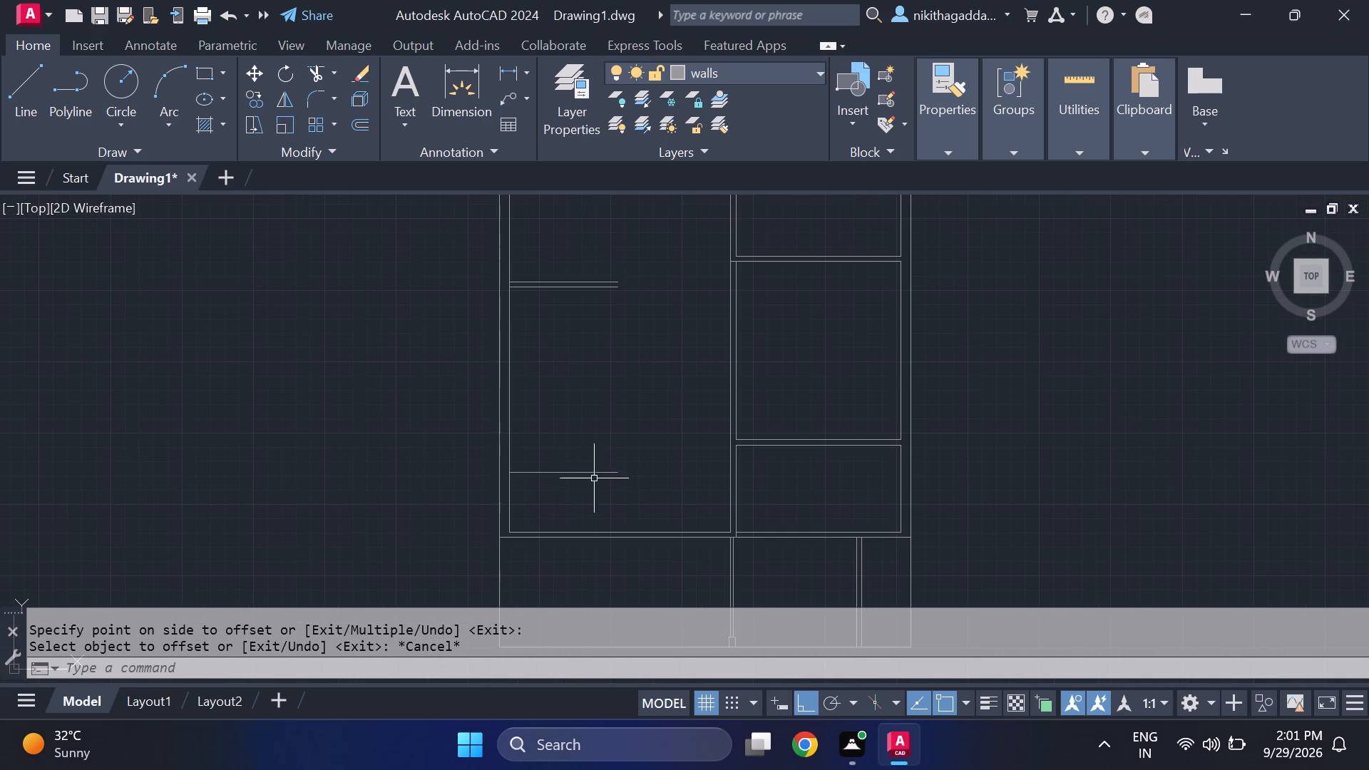
scroll(578, 446, up, 1)
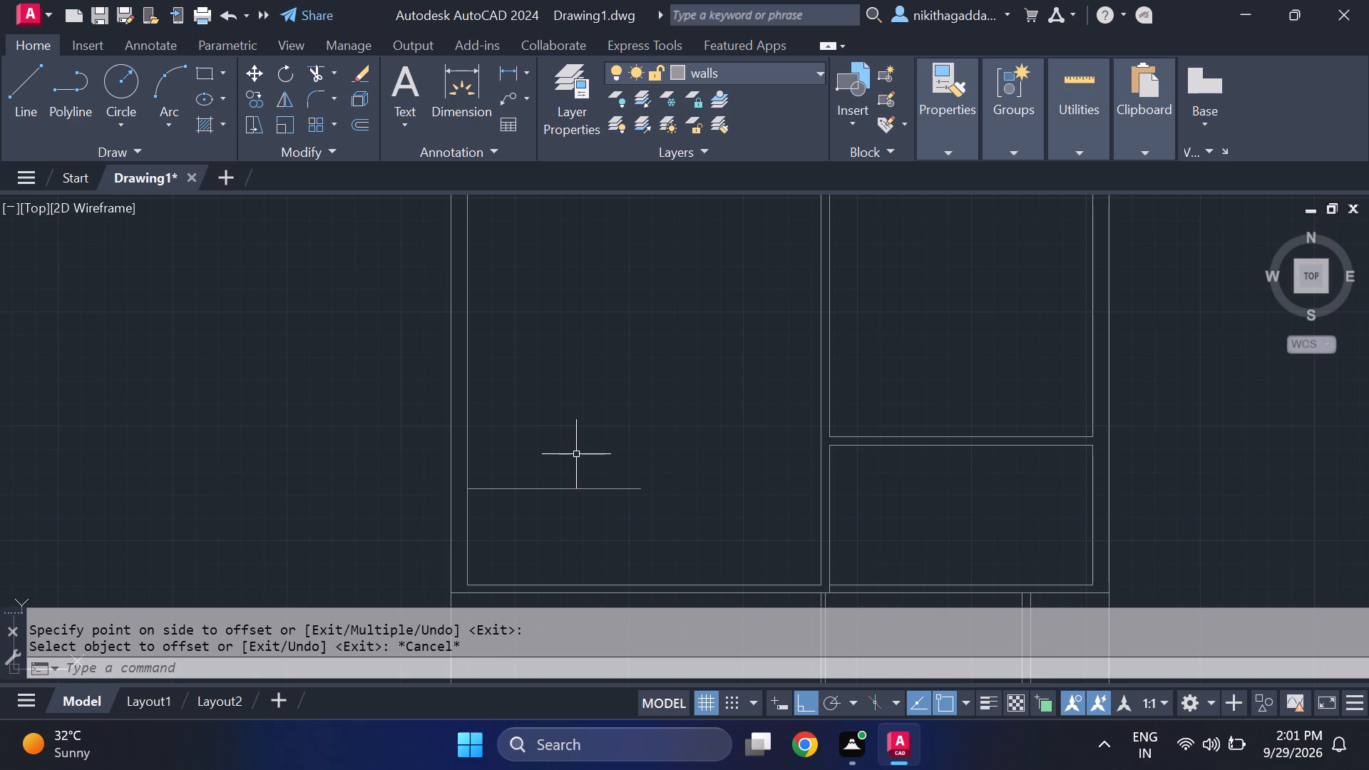
middle_drag(581, 488, 590, 513)
scroll(590, 511, down, 2)
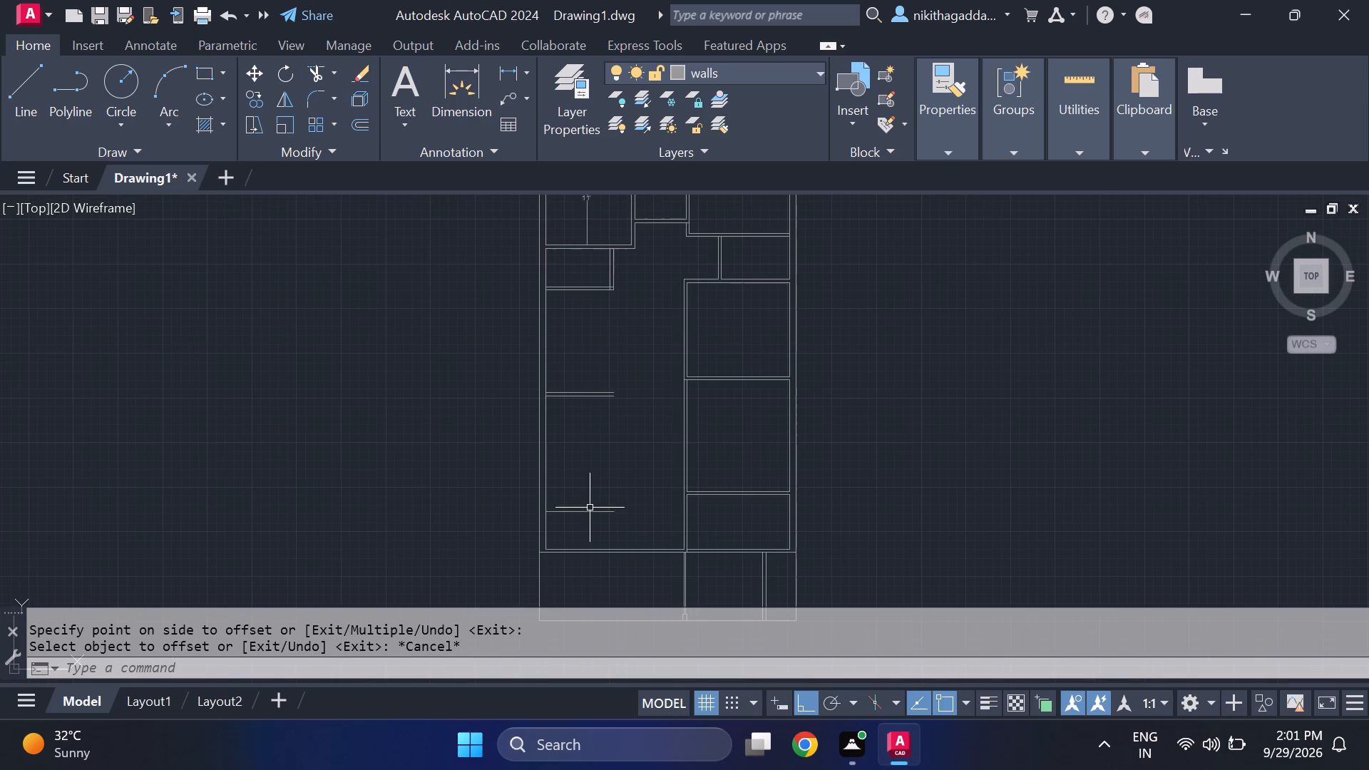
text(of)
key(Return)
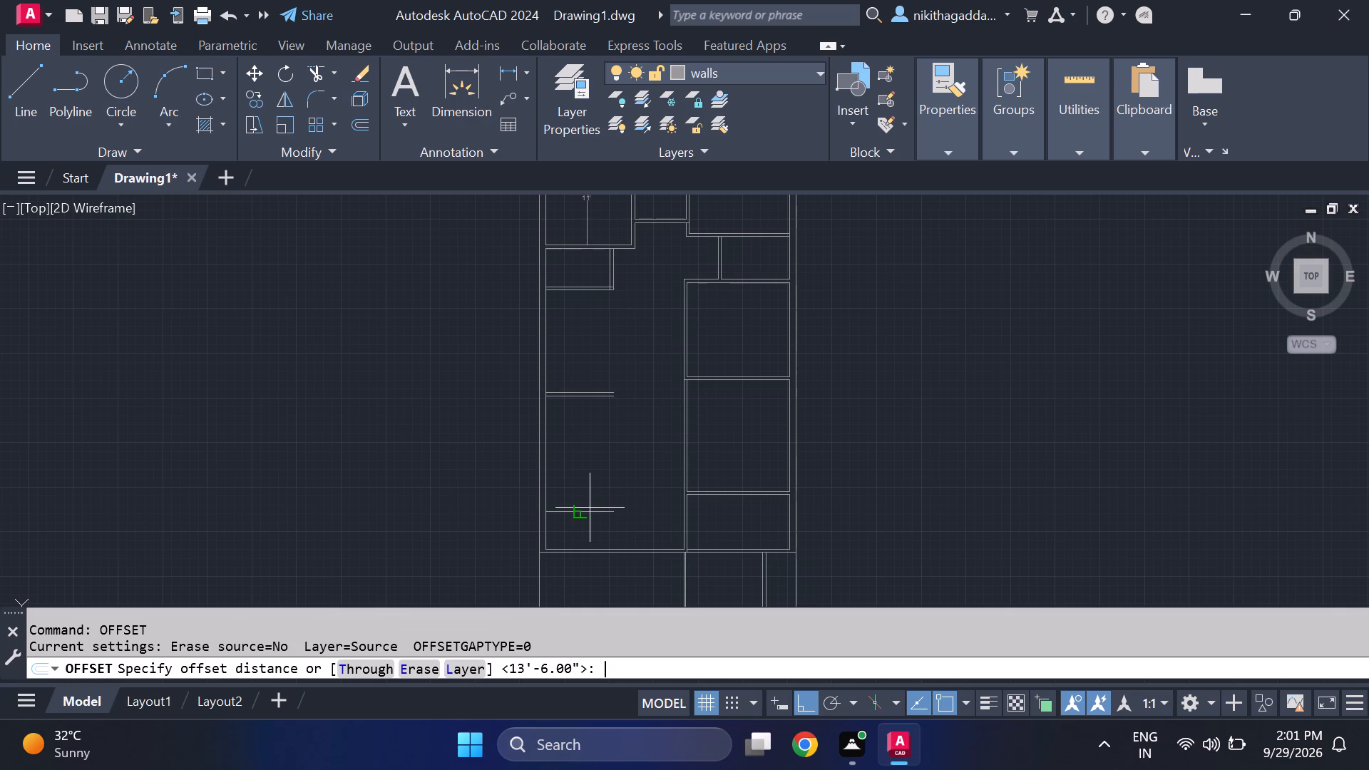
key(4)
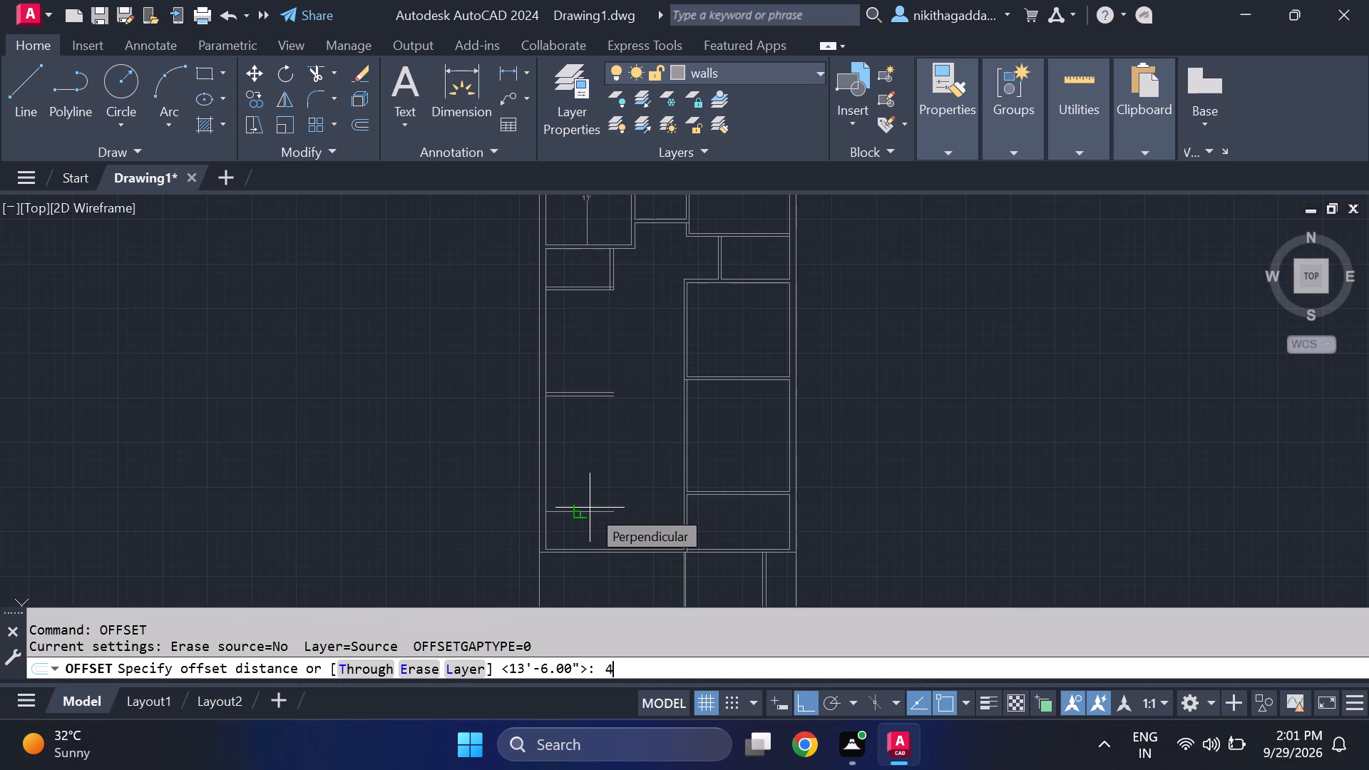
key(BackSpace)
text(9")
key(Return)
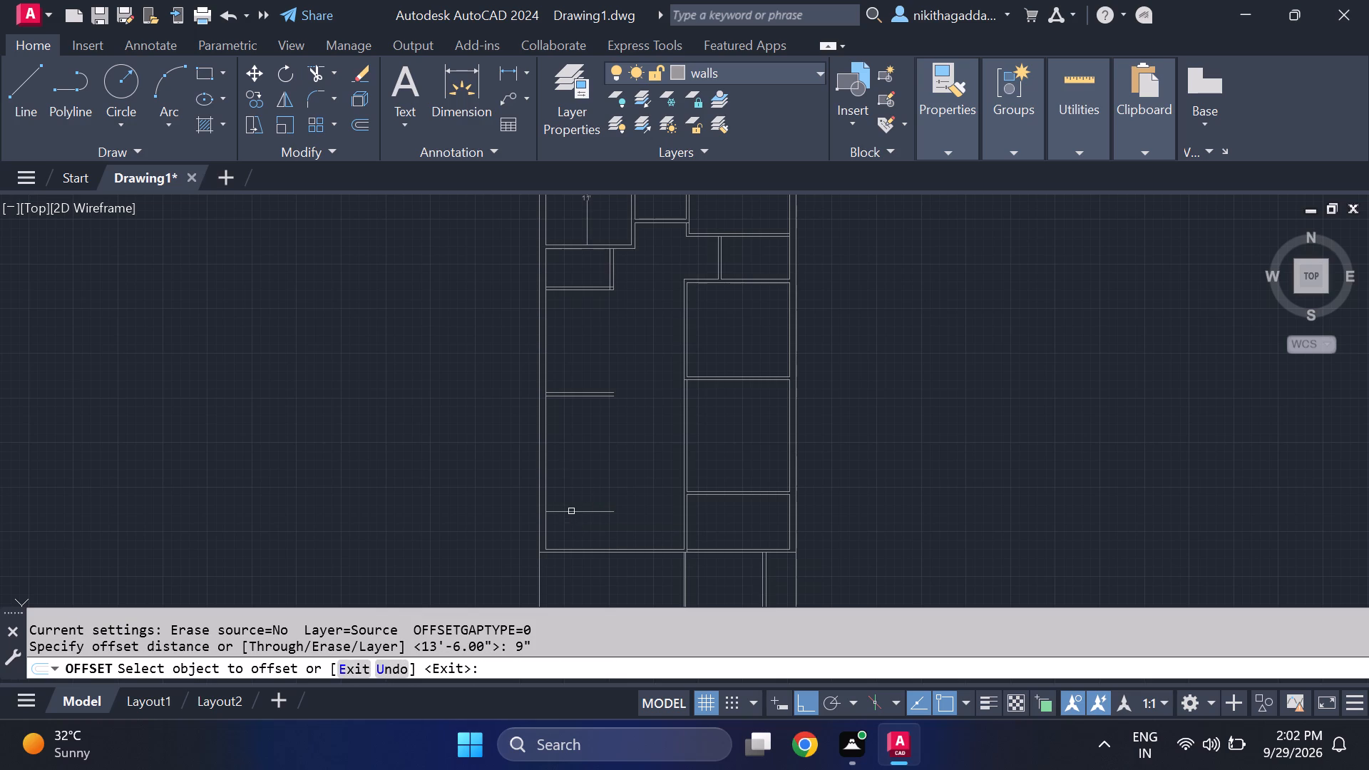
click(571, 511)
click(563, 534)
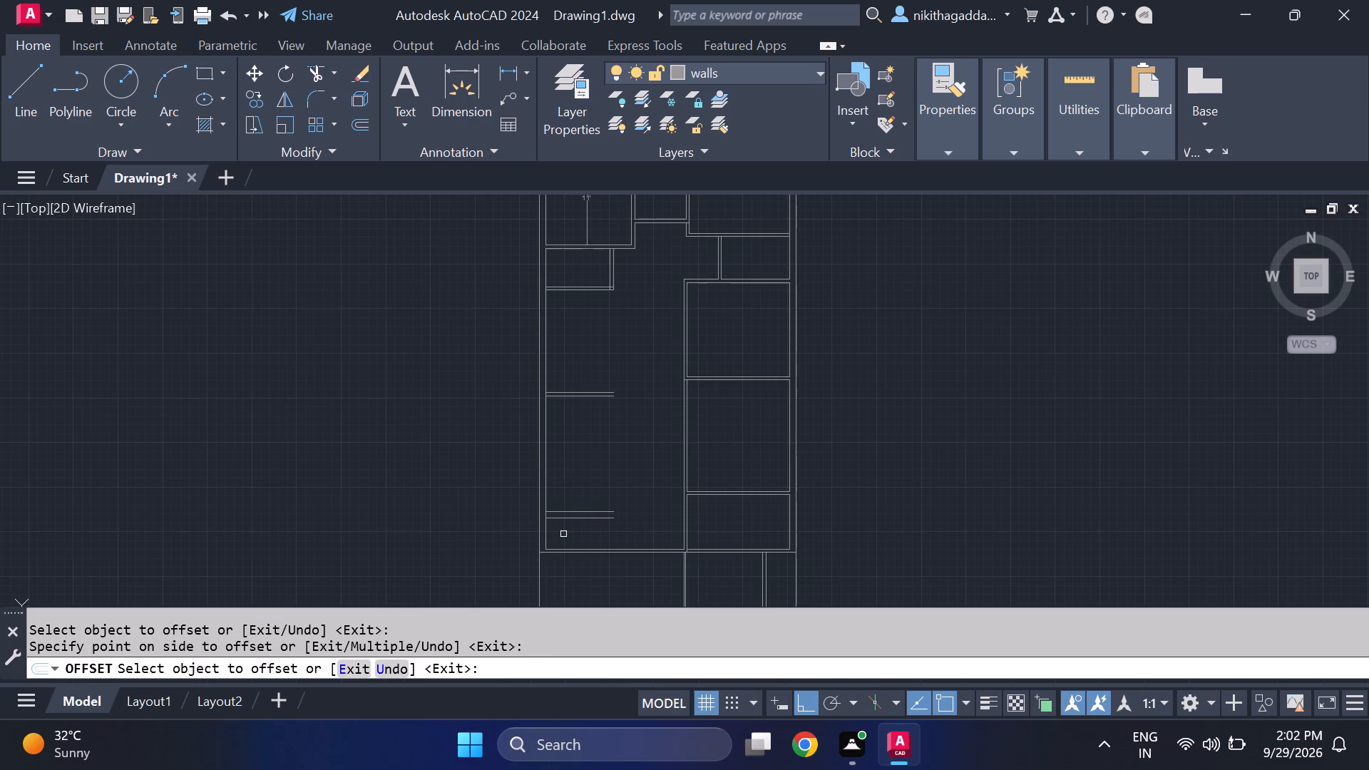
key(Escape)
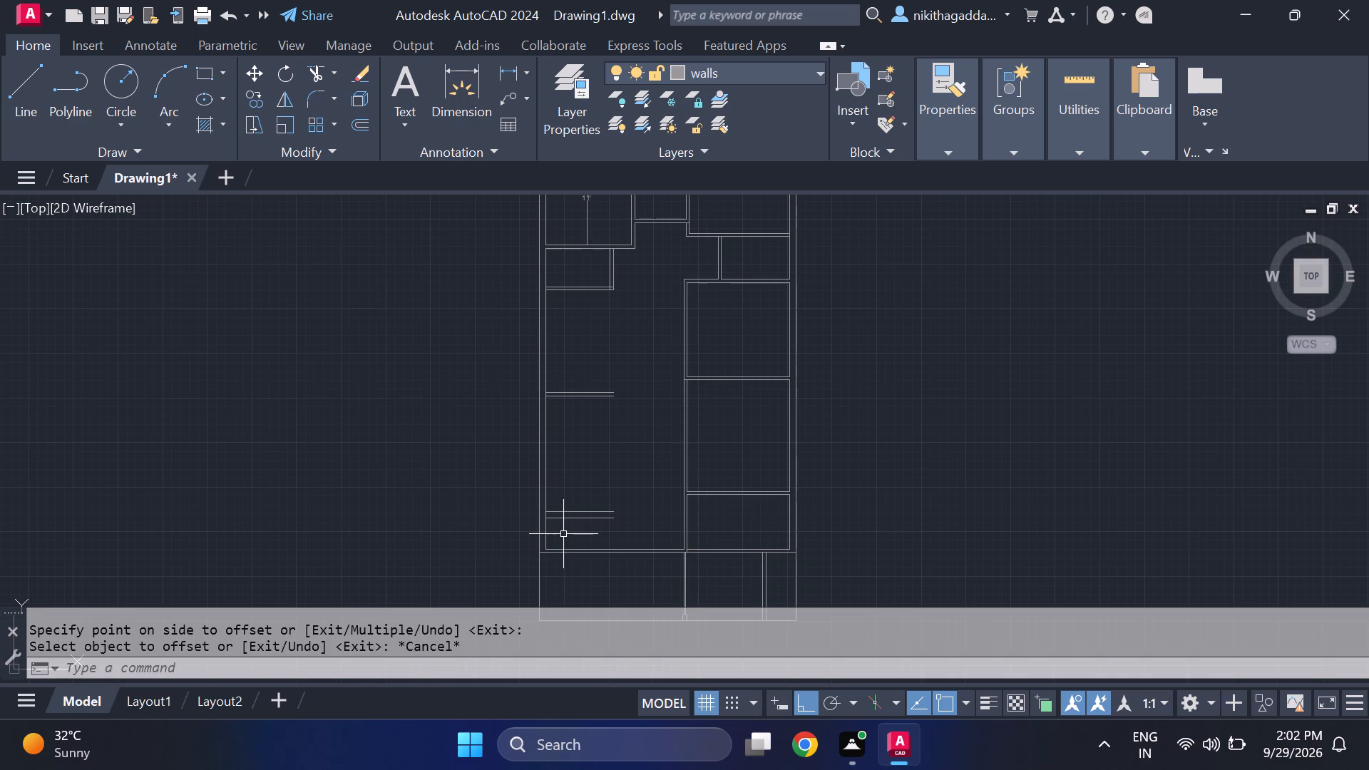
Trim away the left room's old bottom wall lines and the left outer wall's inner face below the new wall's upper line.
text(tr)
key(Return)
drag(573, 512, 580, 538)
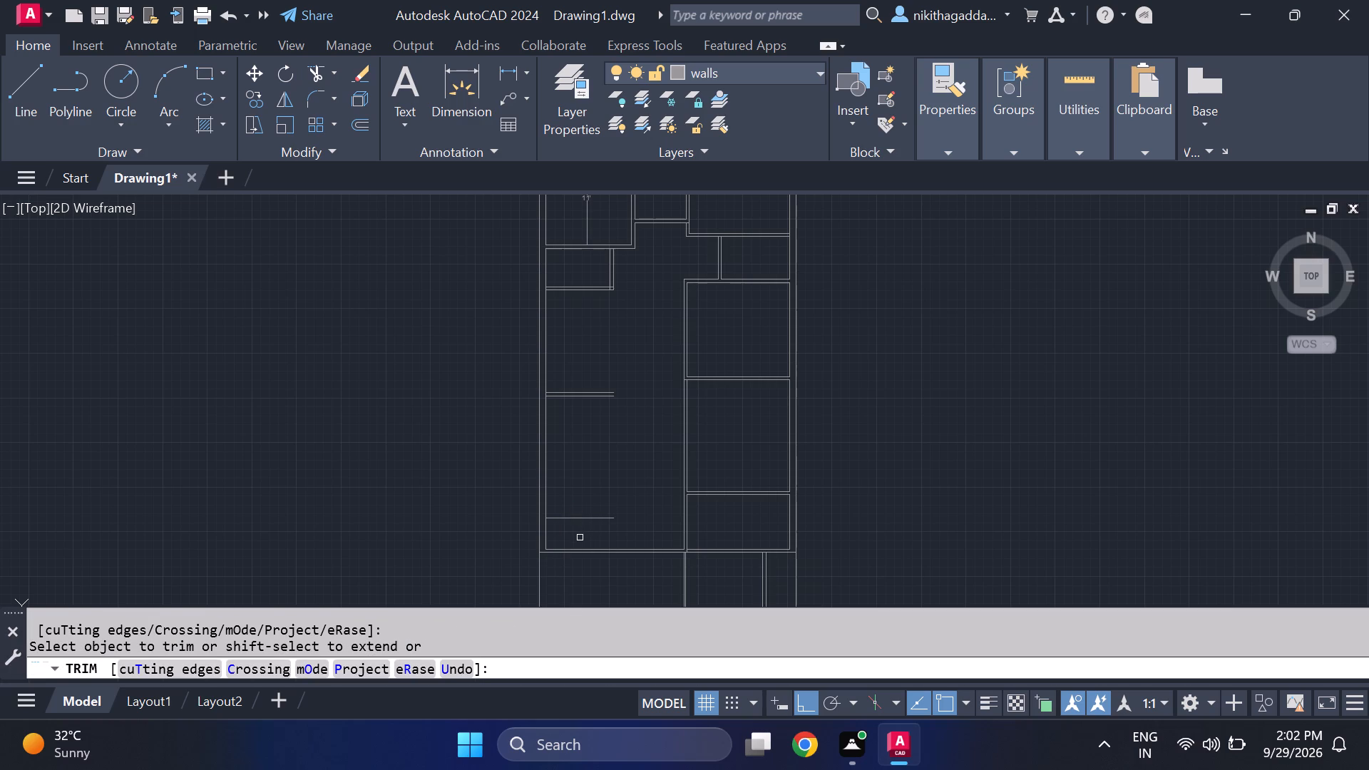
key(ctrl+z)
drag(579, 536, 577, 568)
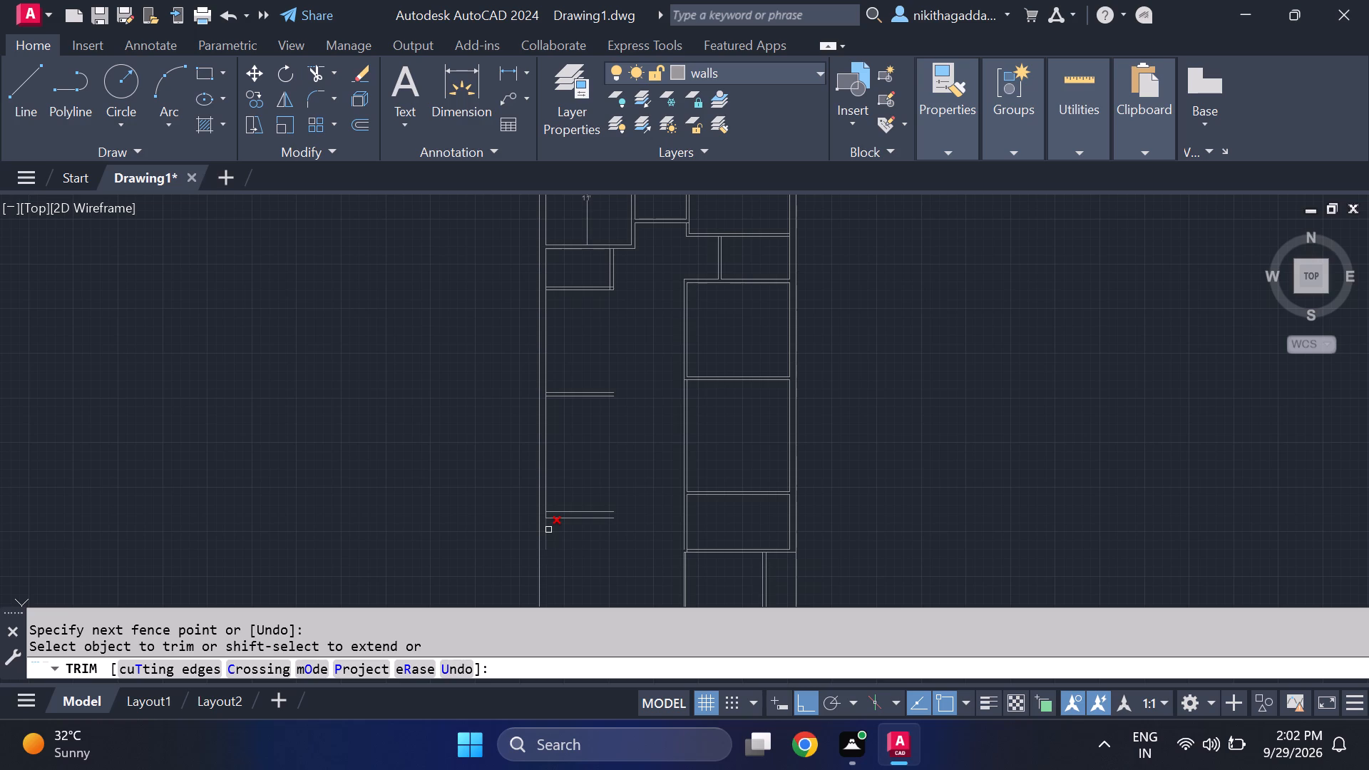
click(548, 530)
scroll(573, 542, down, 3)
scroll(580, 550, up, 4)
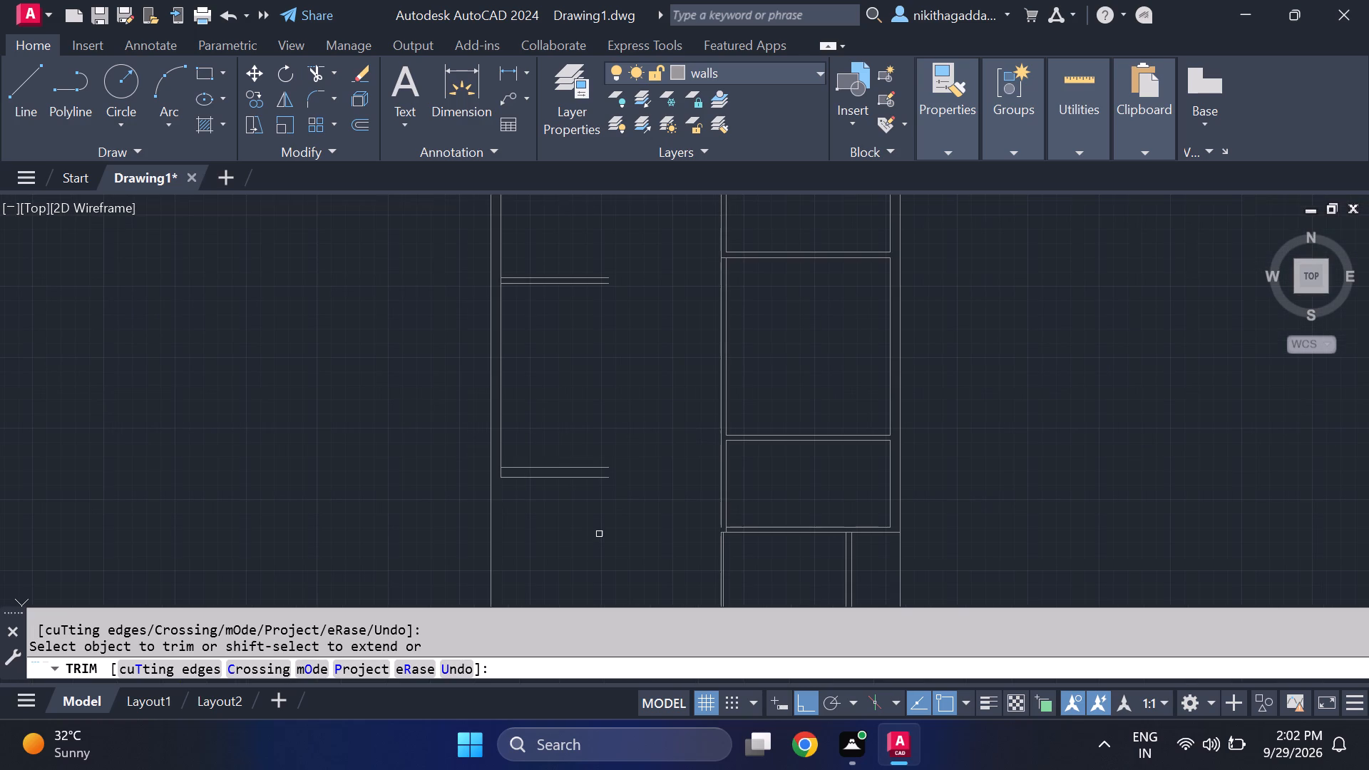
scroll(515, 481, up, 2)
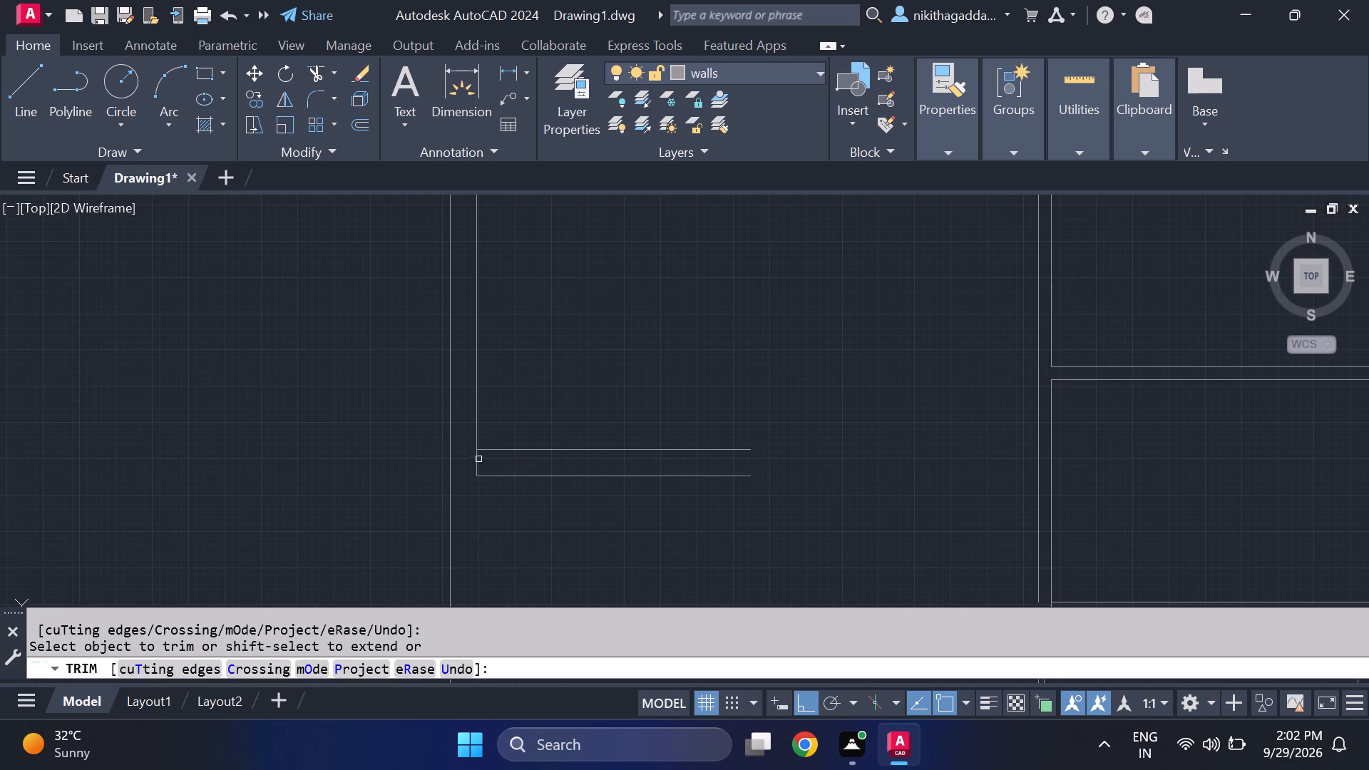
click(475, 463)
key(Escape)
Extend the new 9" wall's lower line to the left outer wall's outer face and both its lines to the opposite vertical partition.
text(ex)
key(Return)
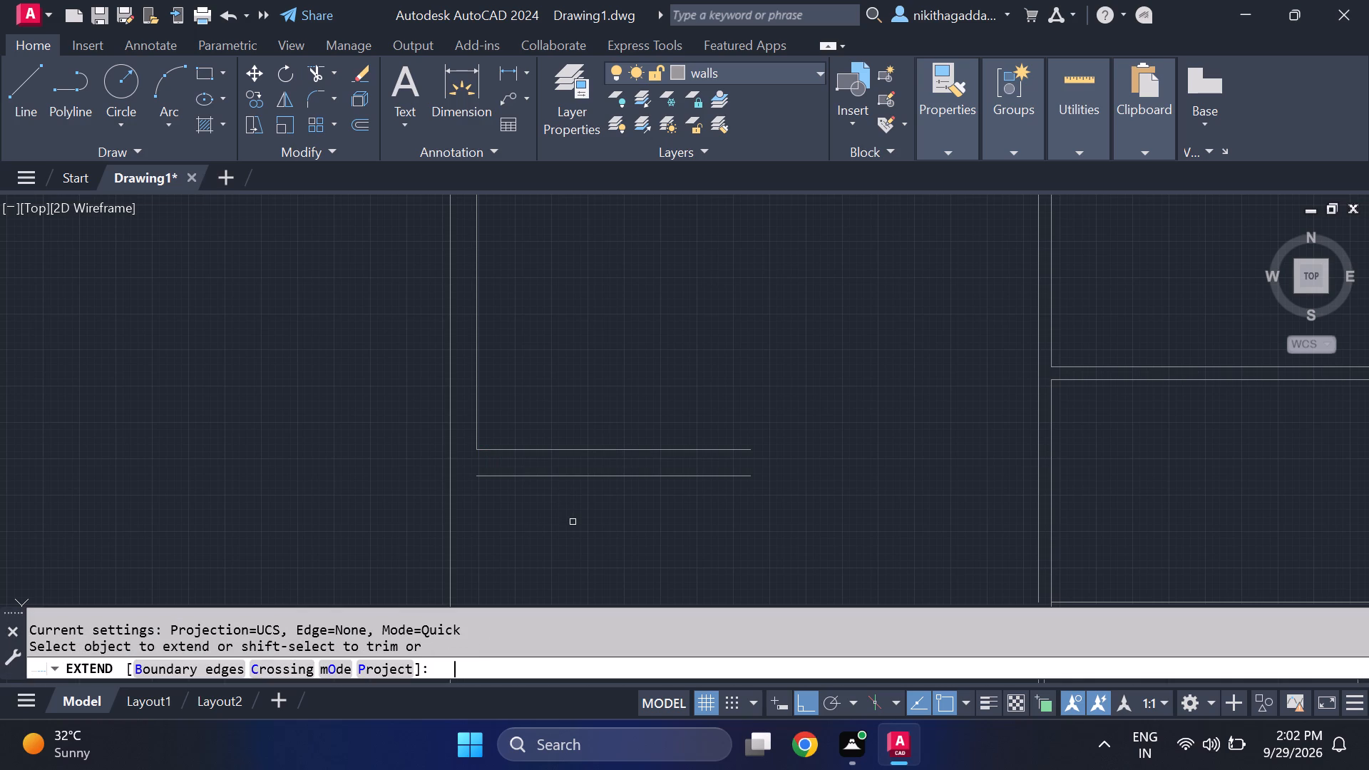
click(545, 479)
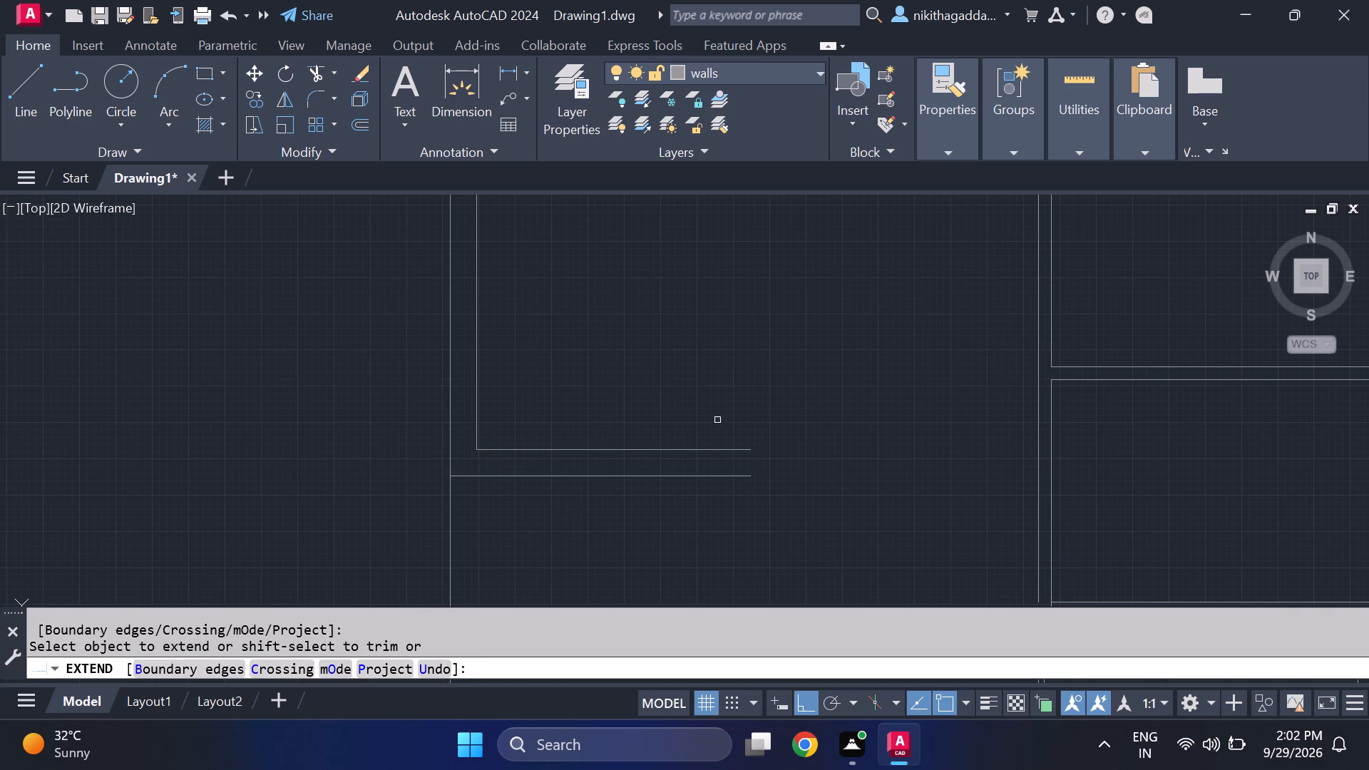
click(726, 452)
click(728, 478)
scroll(750, 535, down, 4)
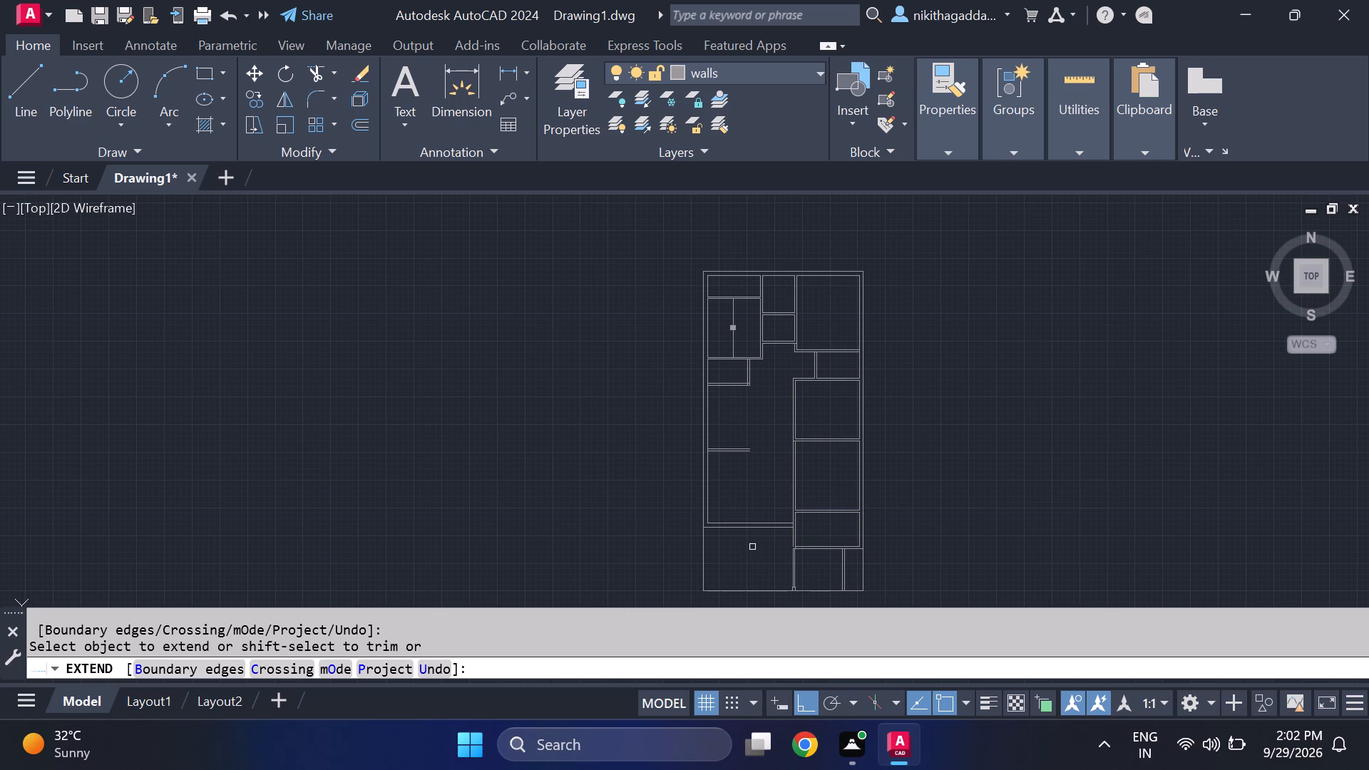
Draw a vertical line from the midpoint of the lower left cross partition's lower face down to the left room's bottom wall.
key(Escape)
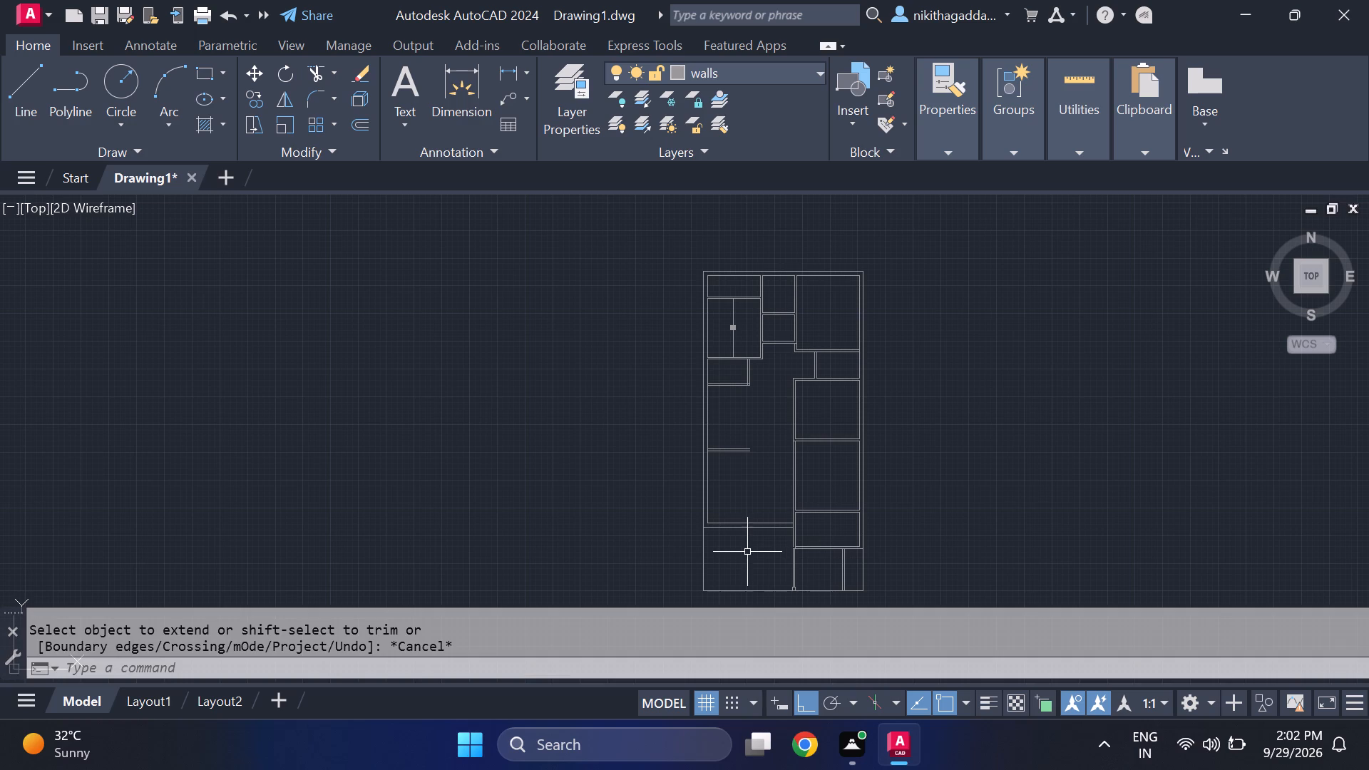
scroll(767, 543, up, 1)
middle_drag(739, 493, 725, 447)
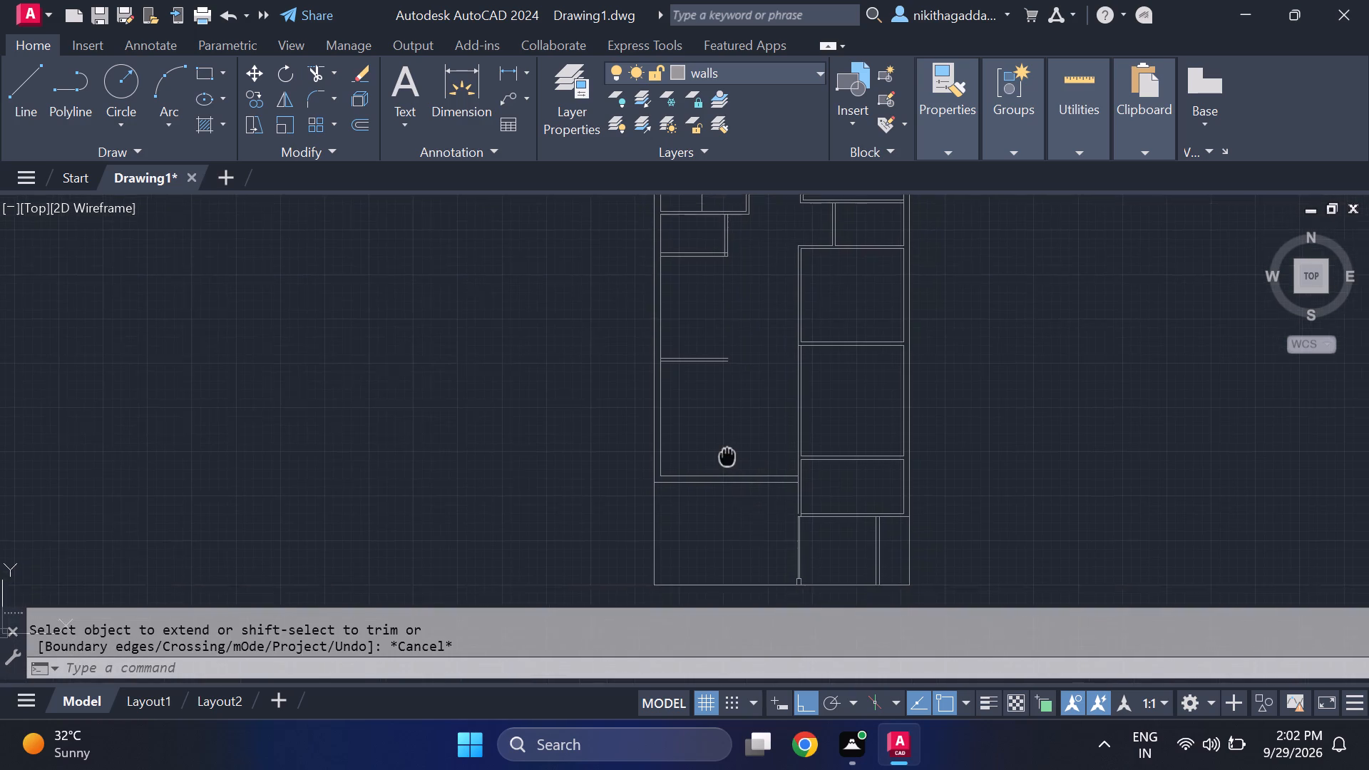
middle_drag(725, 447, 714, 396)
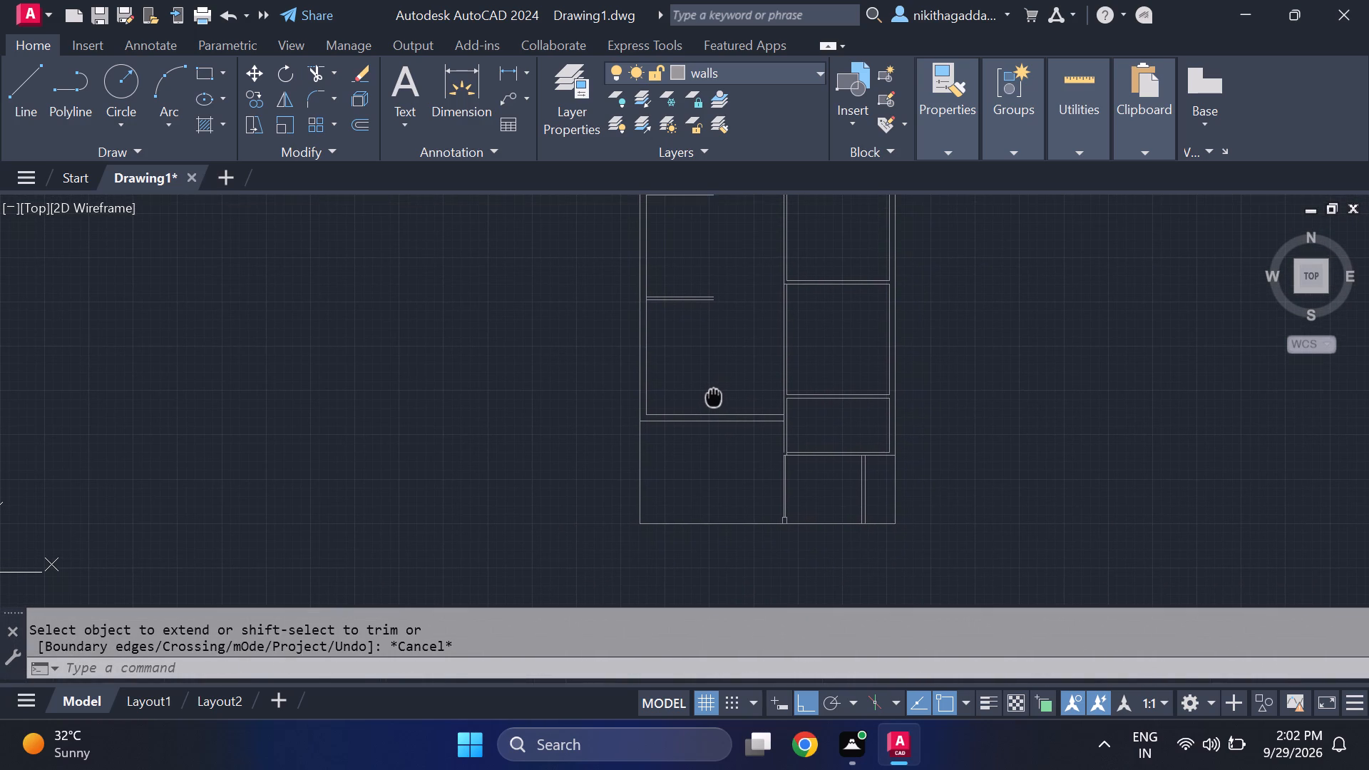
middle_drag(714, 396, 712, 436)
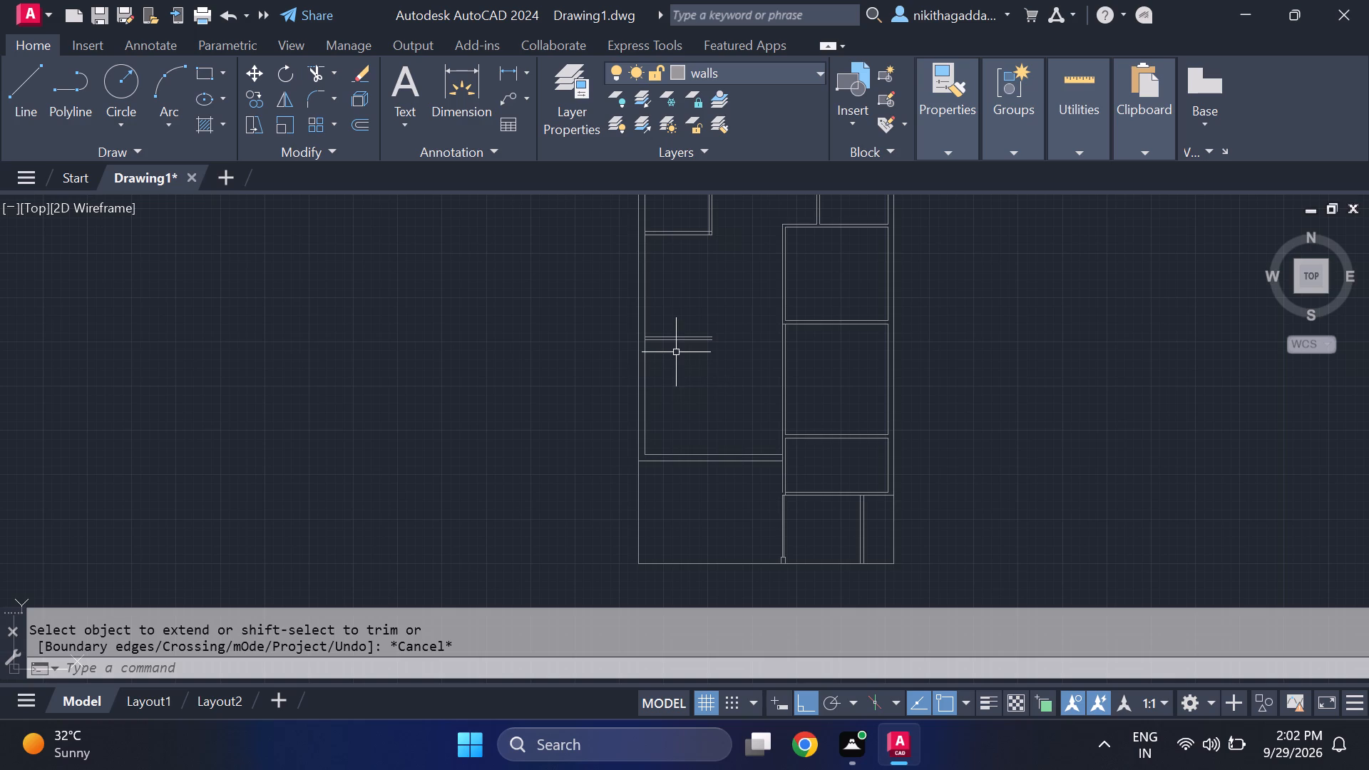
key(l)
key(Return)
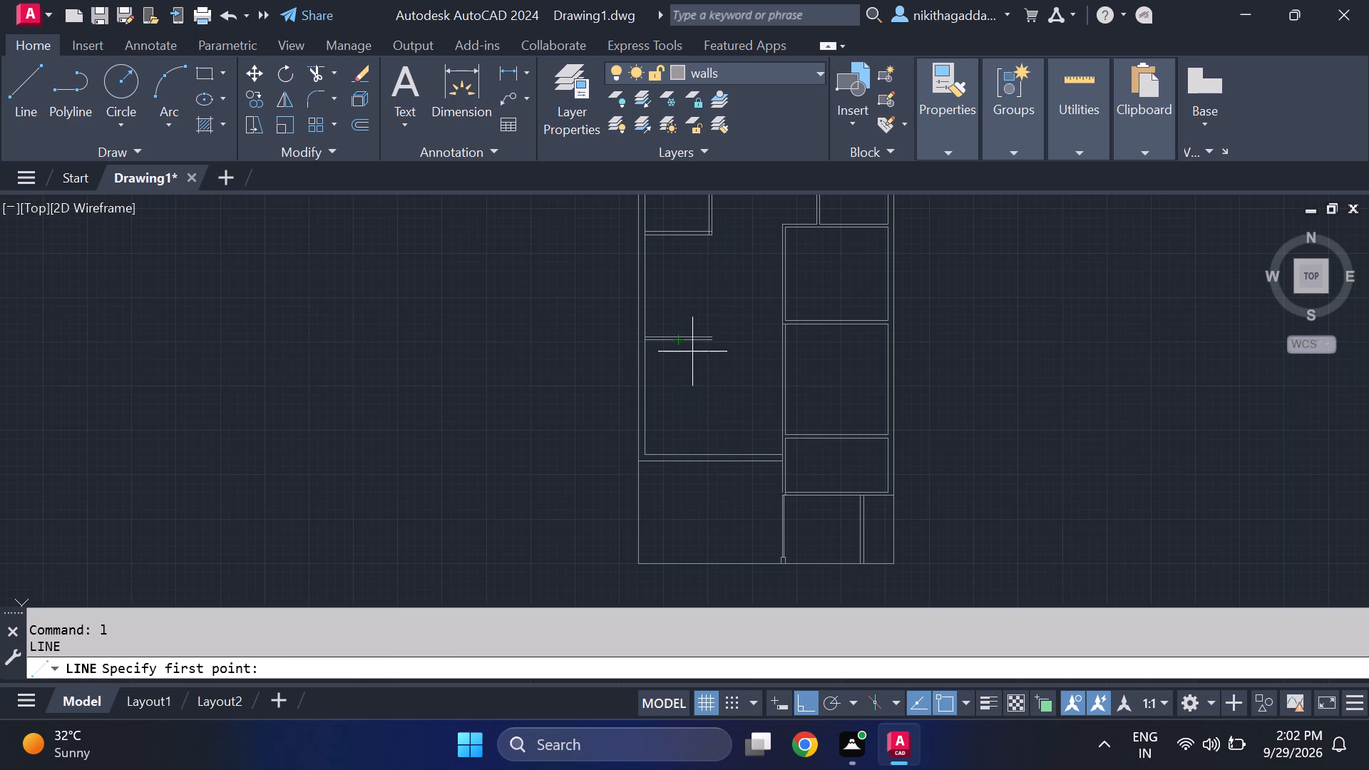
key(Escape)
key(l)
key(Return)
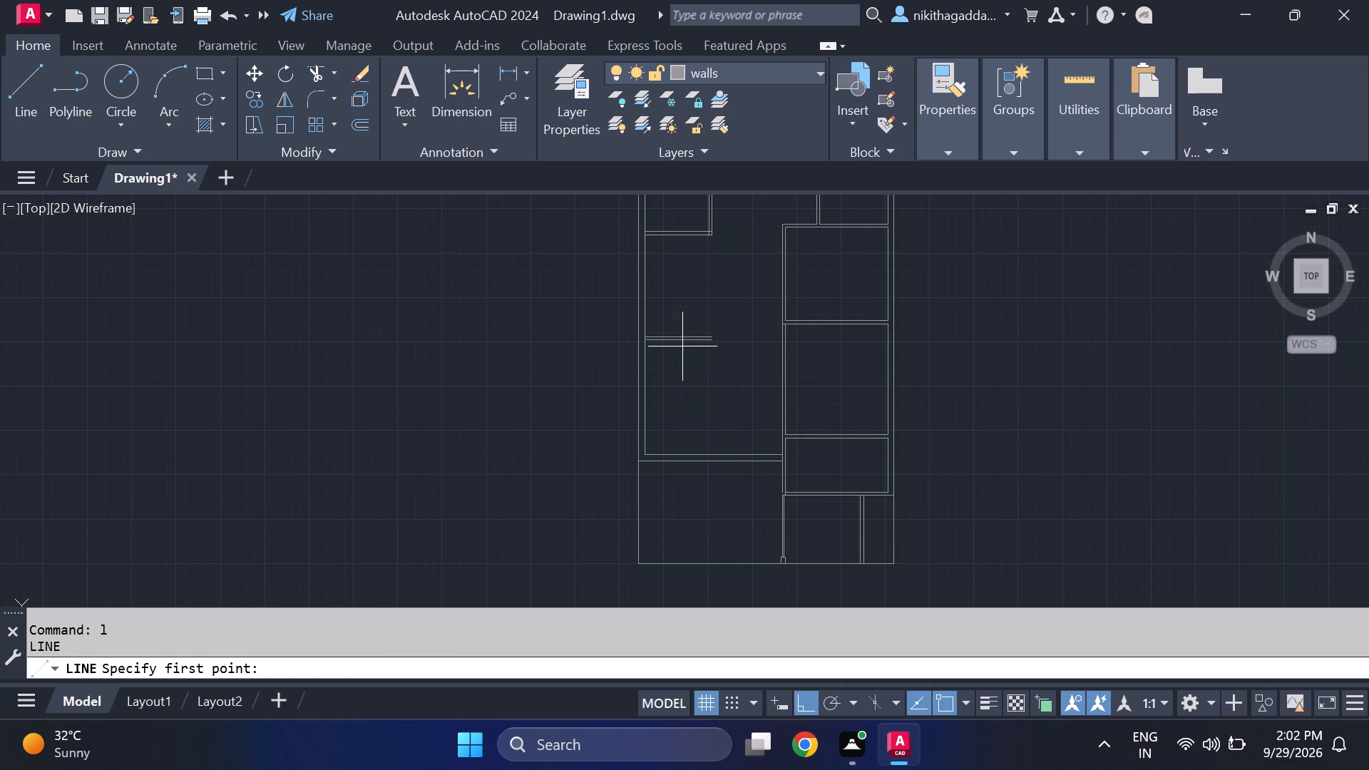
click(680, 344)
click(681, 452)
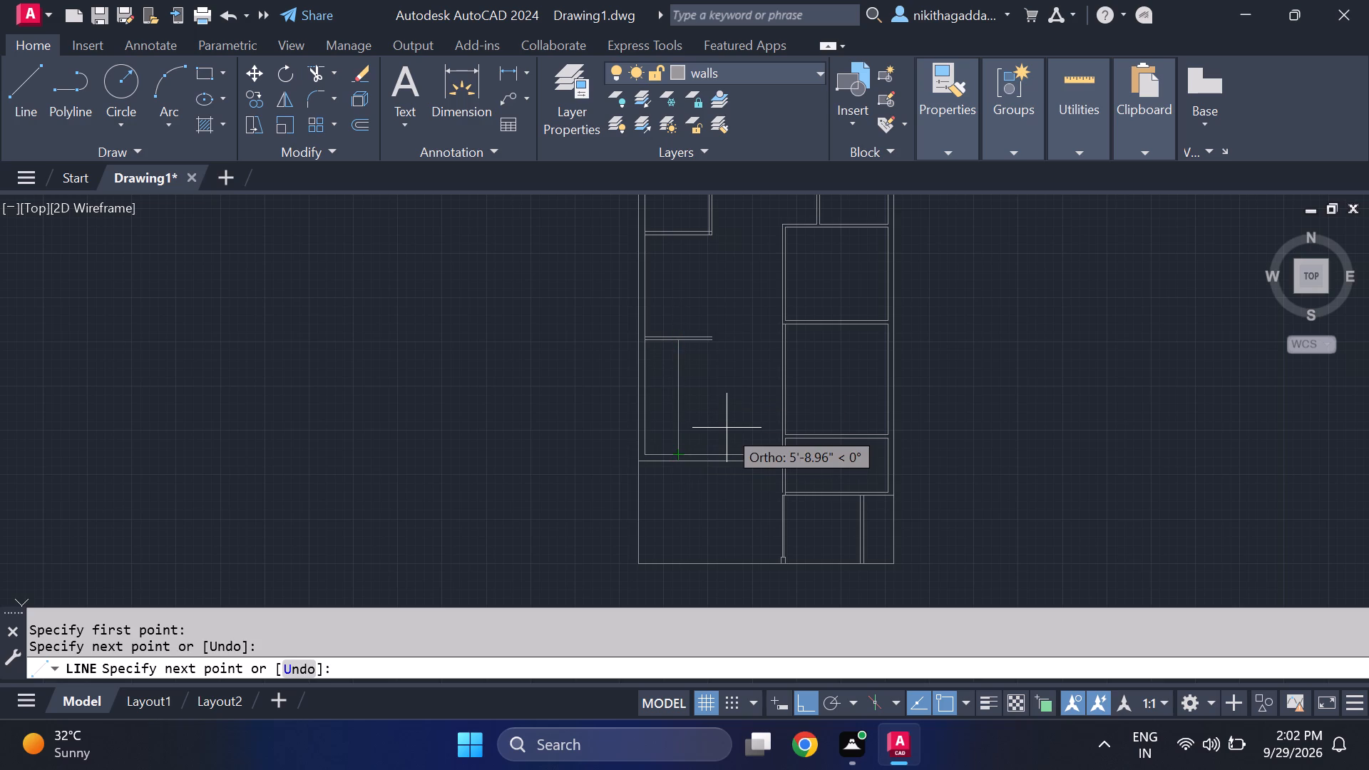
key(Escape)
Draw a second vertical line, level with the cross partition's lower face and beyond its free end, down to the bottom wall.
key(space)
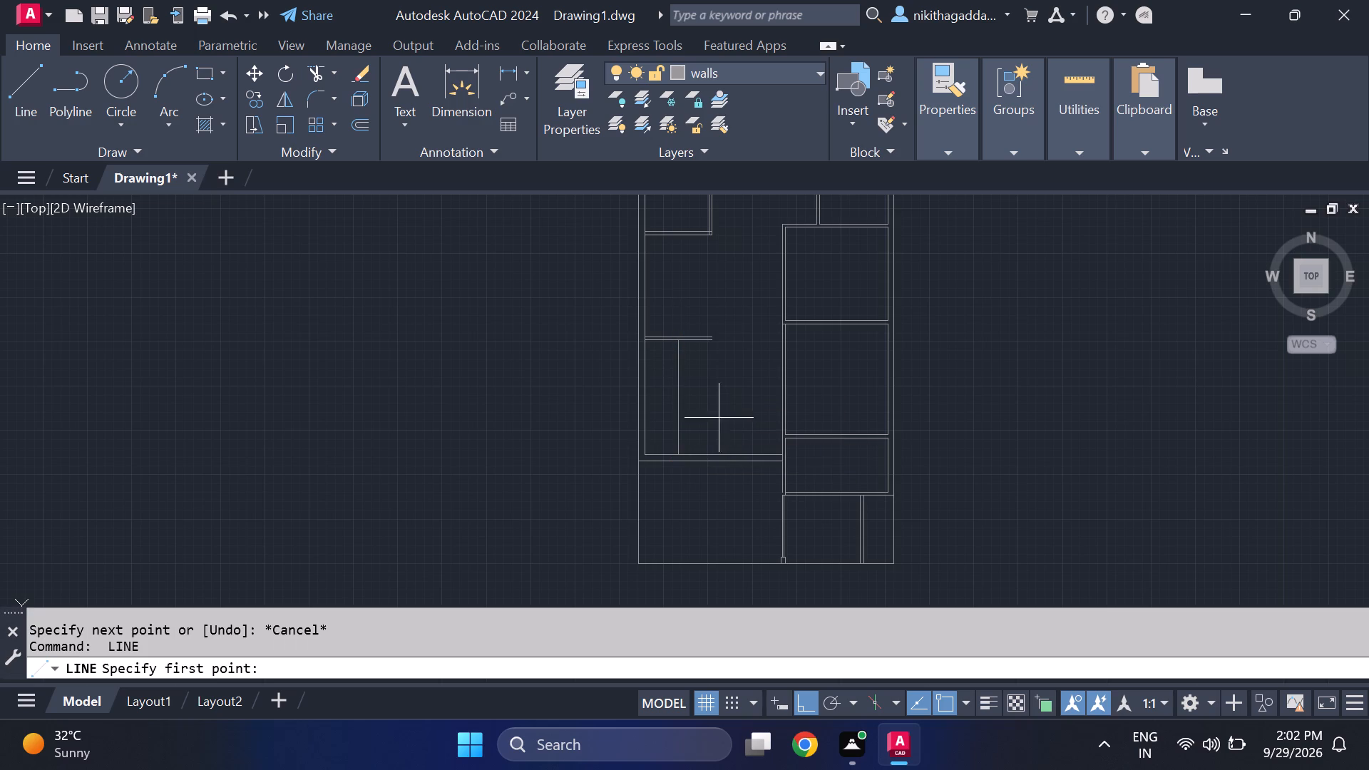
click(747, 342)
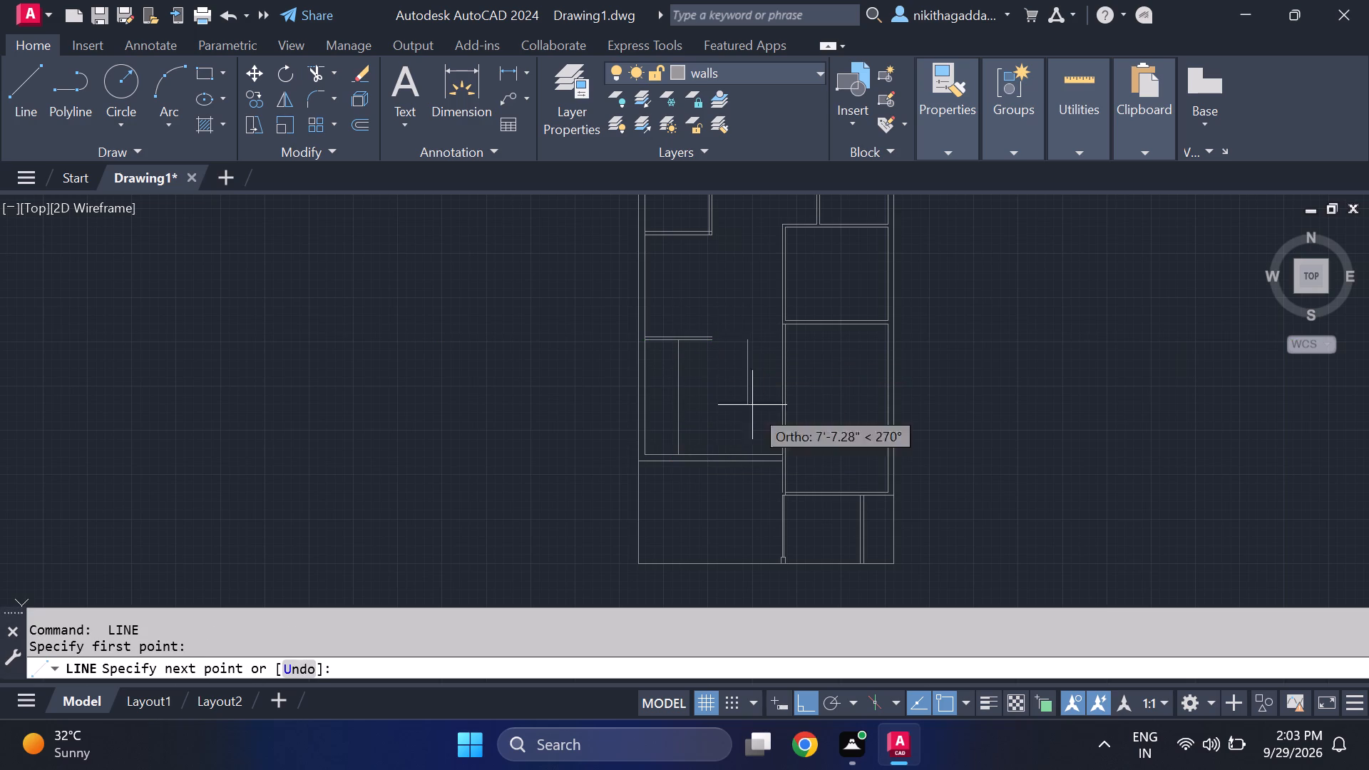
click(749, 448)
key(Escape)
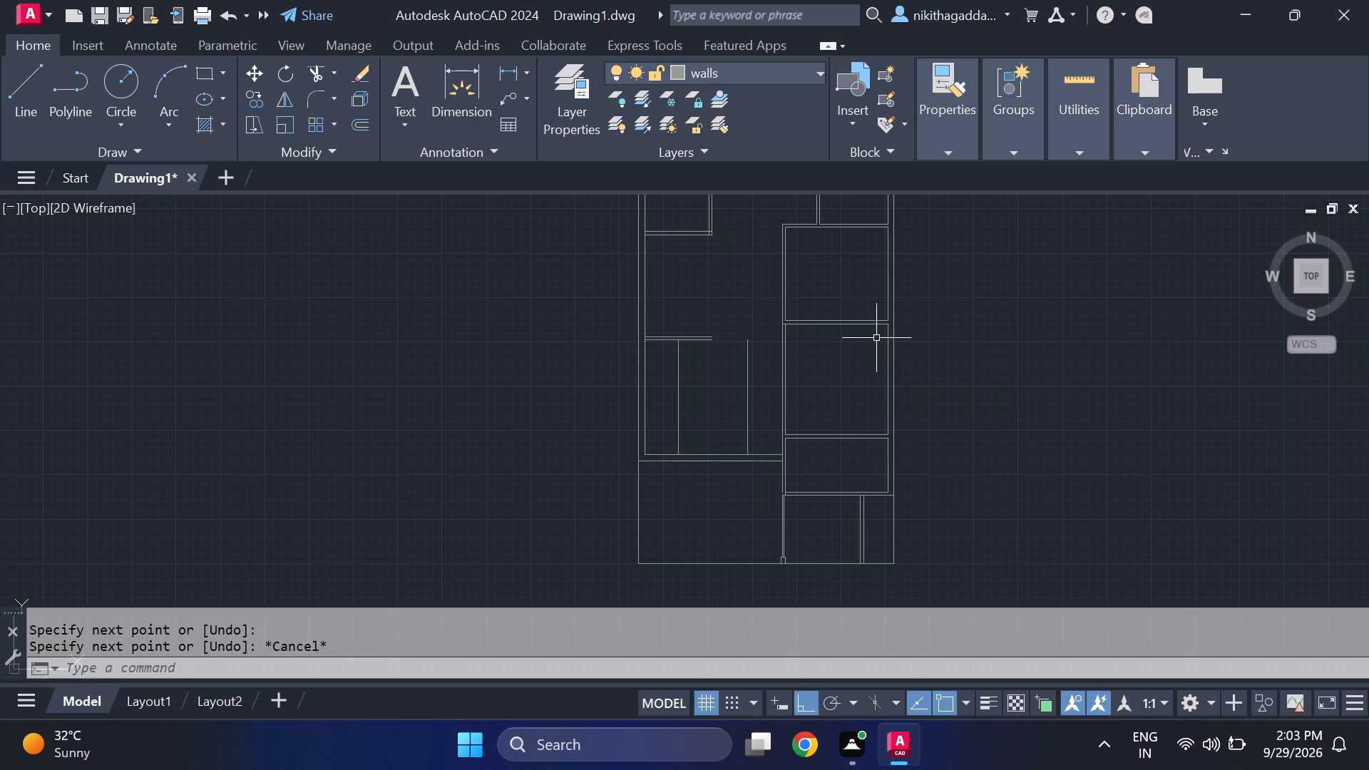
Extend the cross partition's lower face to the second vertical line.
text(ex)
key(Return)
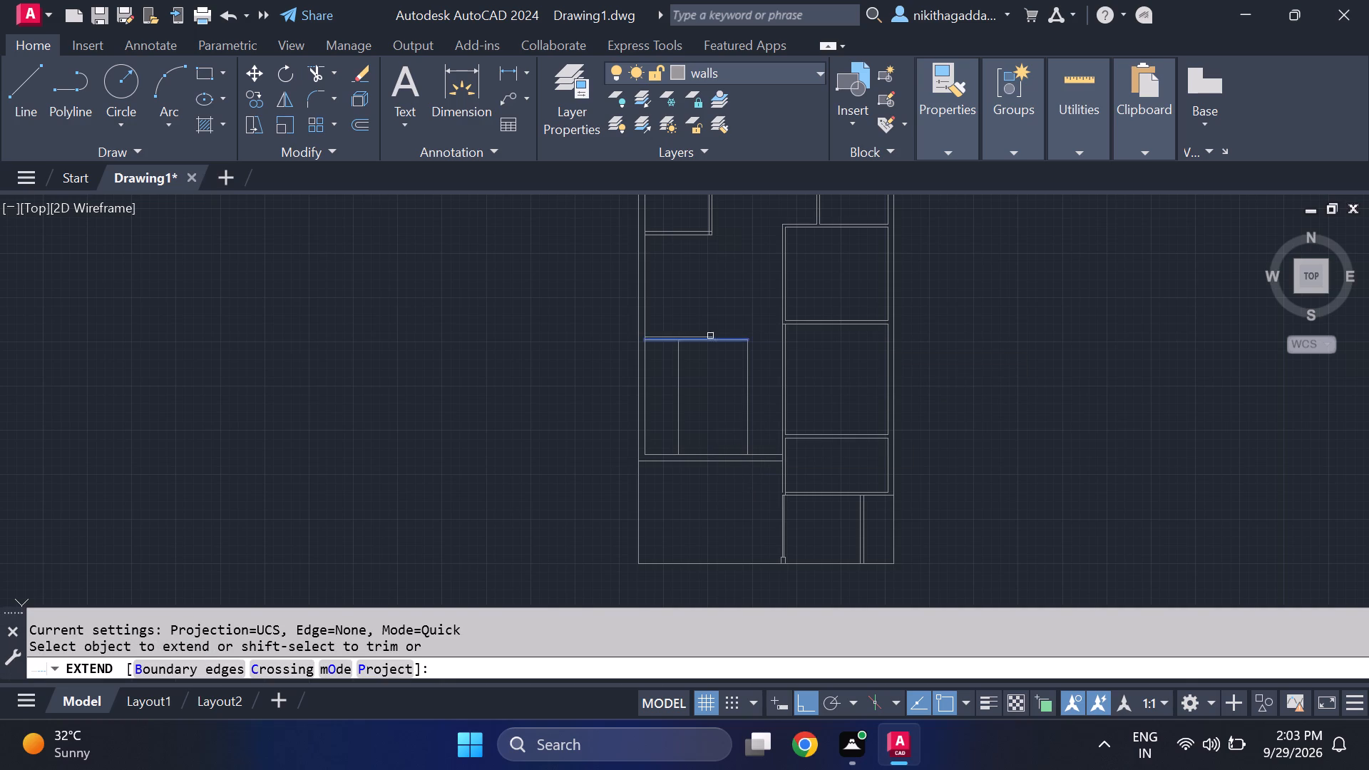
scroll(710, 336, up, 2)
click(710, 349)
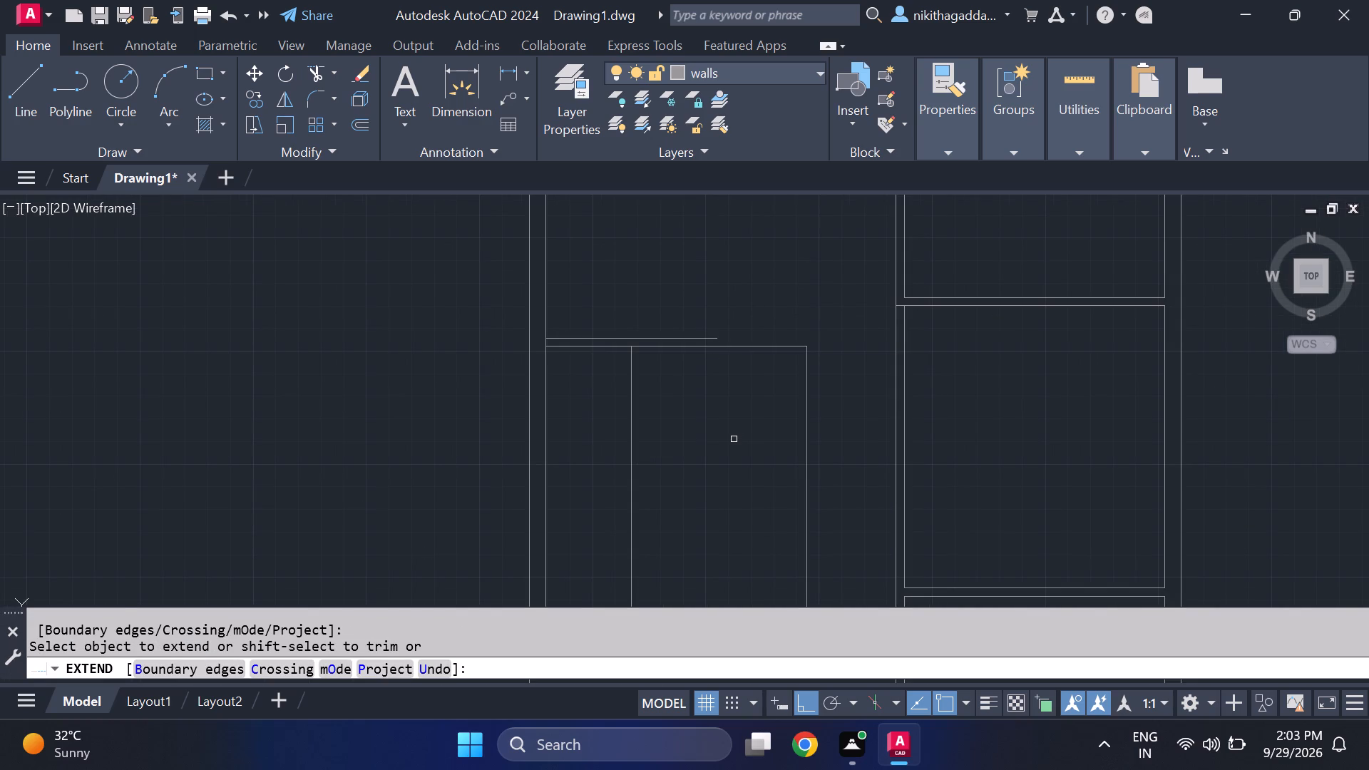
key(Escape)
Trim away both lines of the lower cross partition and the two vertical lines beneath it, leaving the left room undivided.
text(tr)
key(Return)
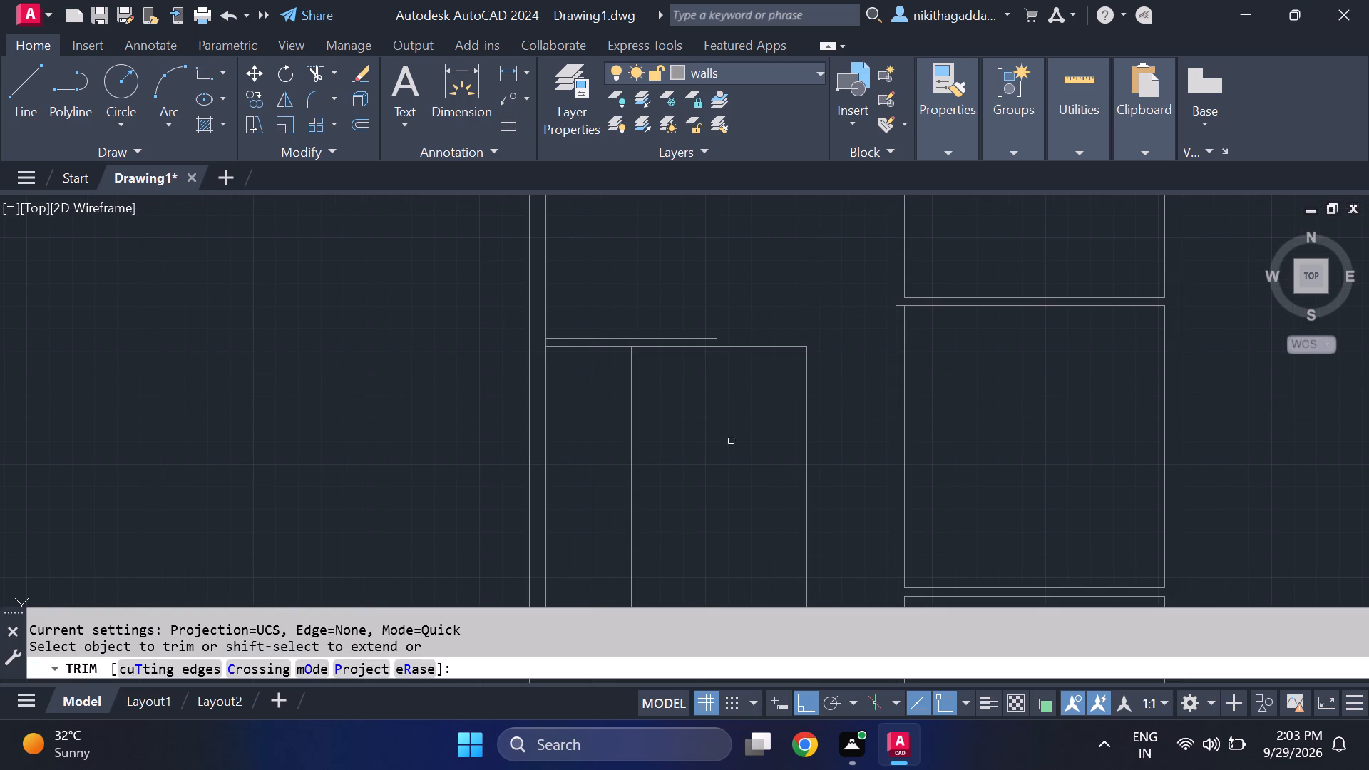
drag(598, 323, 597, 379)
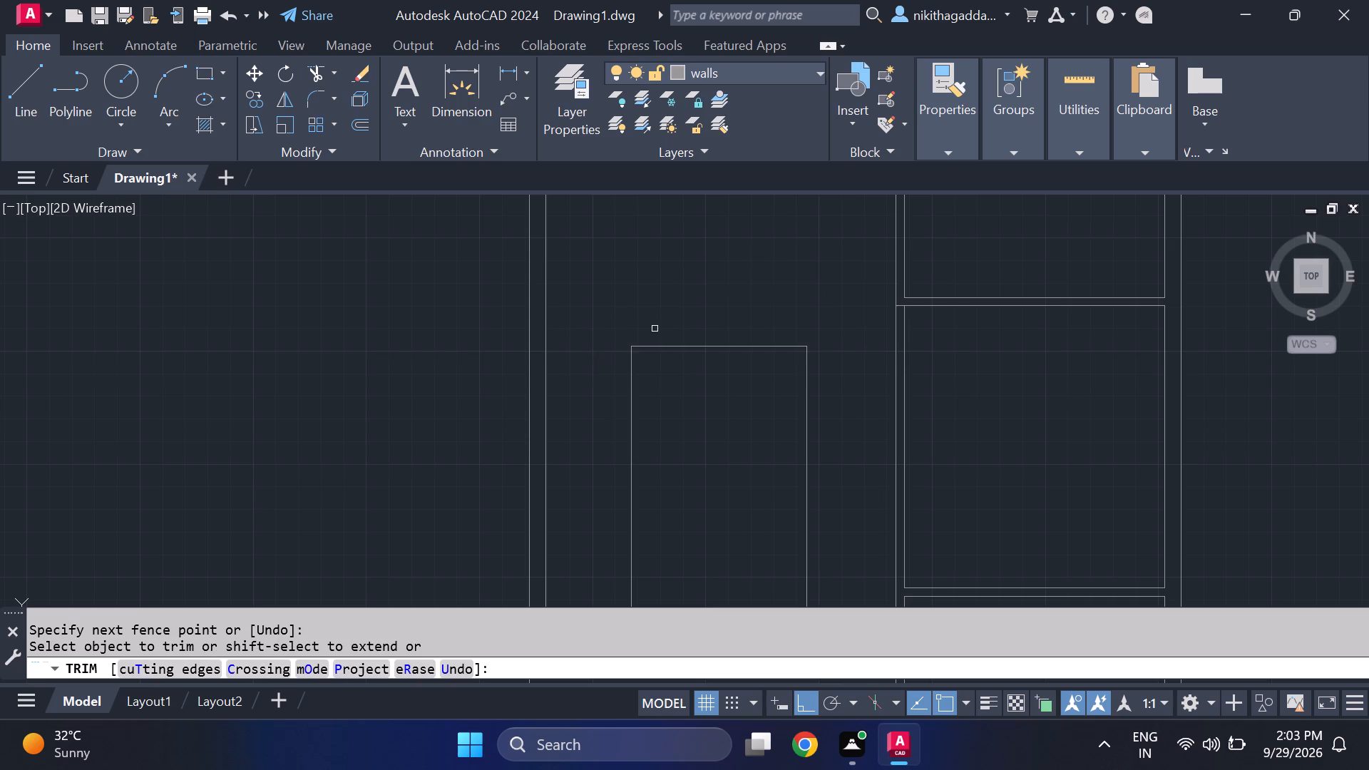
scroll(702, 398, down, 5)
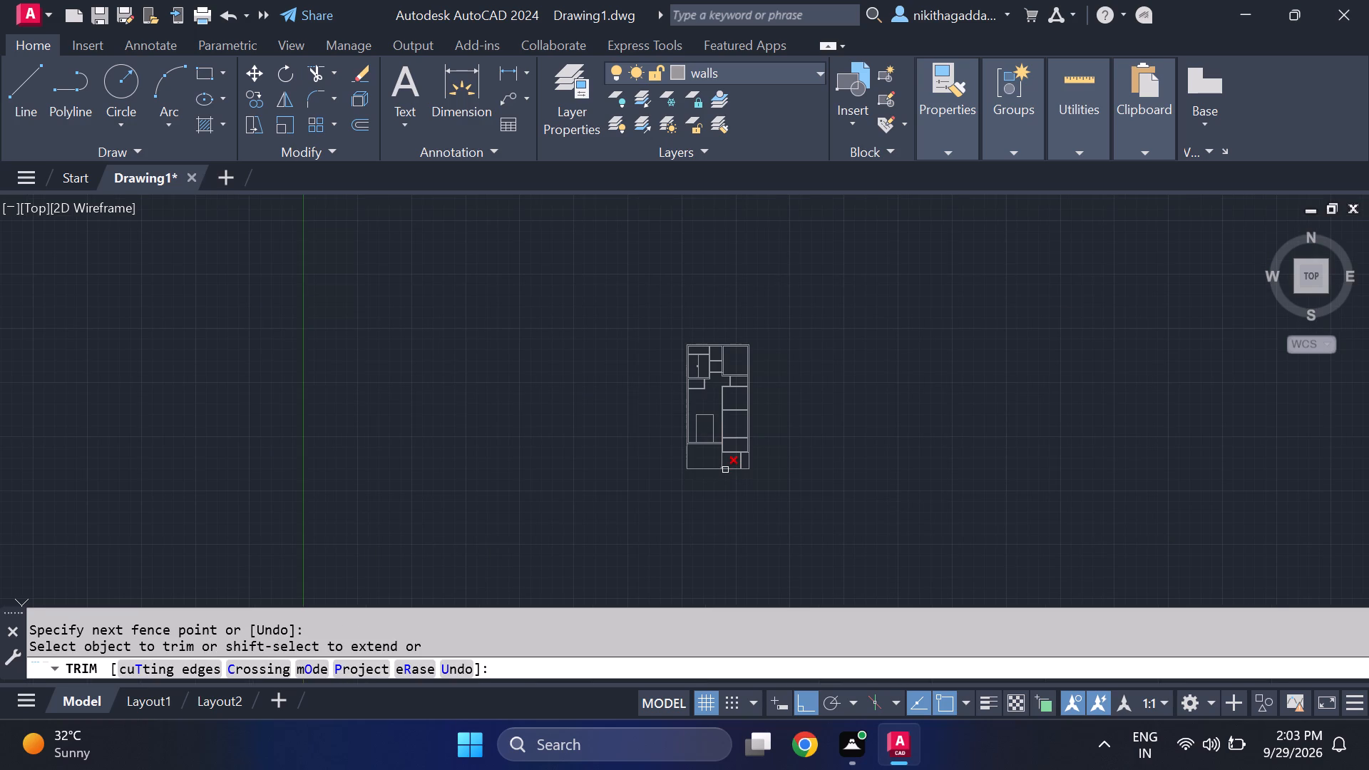
scroll(709, 421, up, 3)
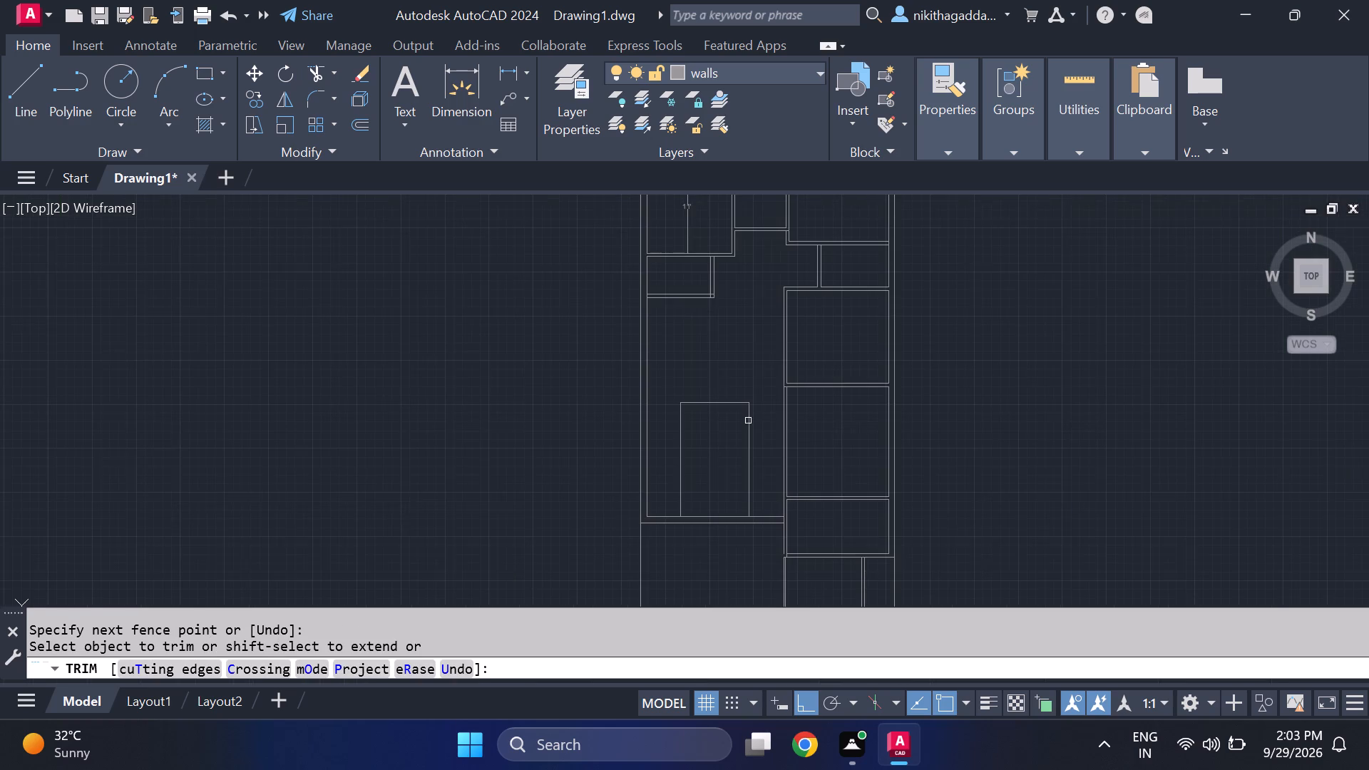
drag(752, 386, 757, 468)
scroll(747, 462, down, 3)
scroll(729, 487, up, 2)
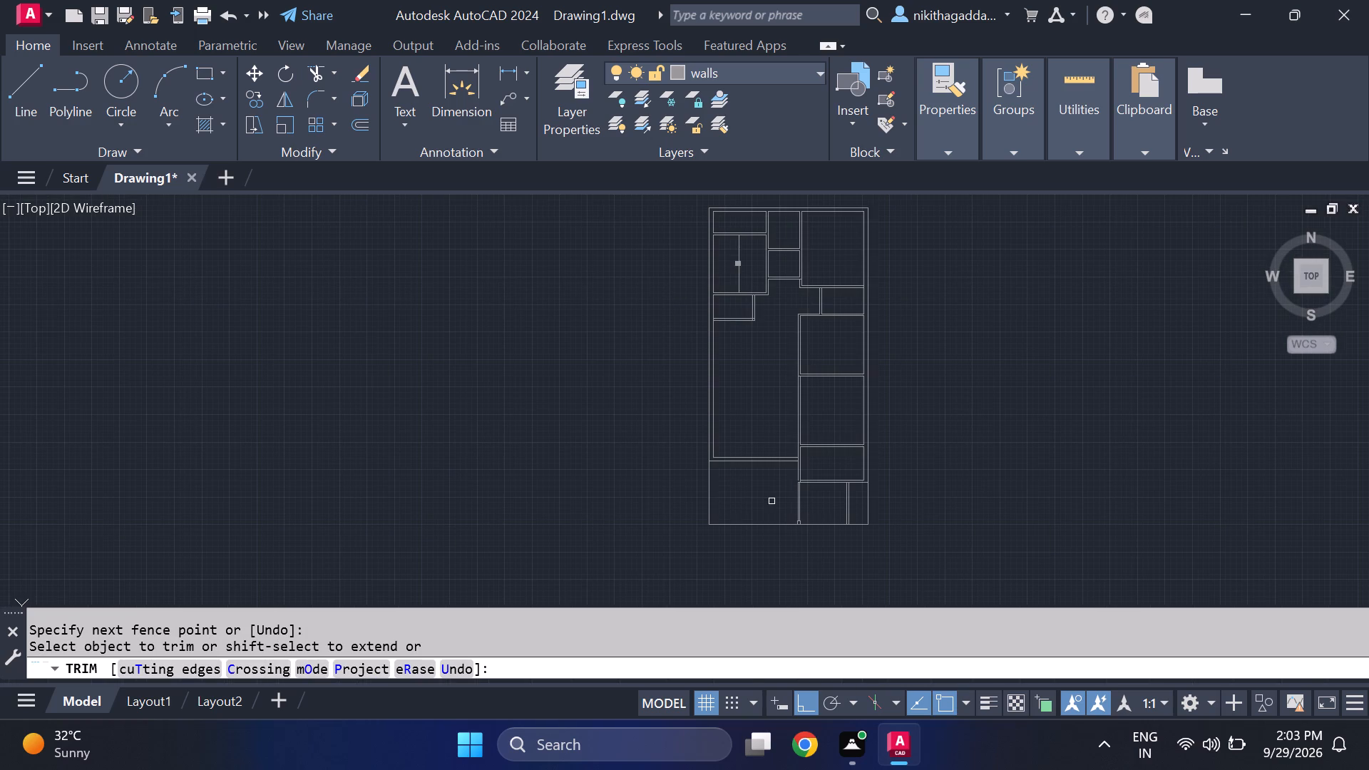
key(Escape)
Move both lines of the left room's 9" bottom wall a short distance straight up along the opposite vertical partition.
scroll(771, 501, up, 3)
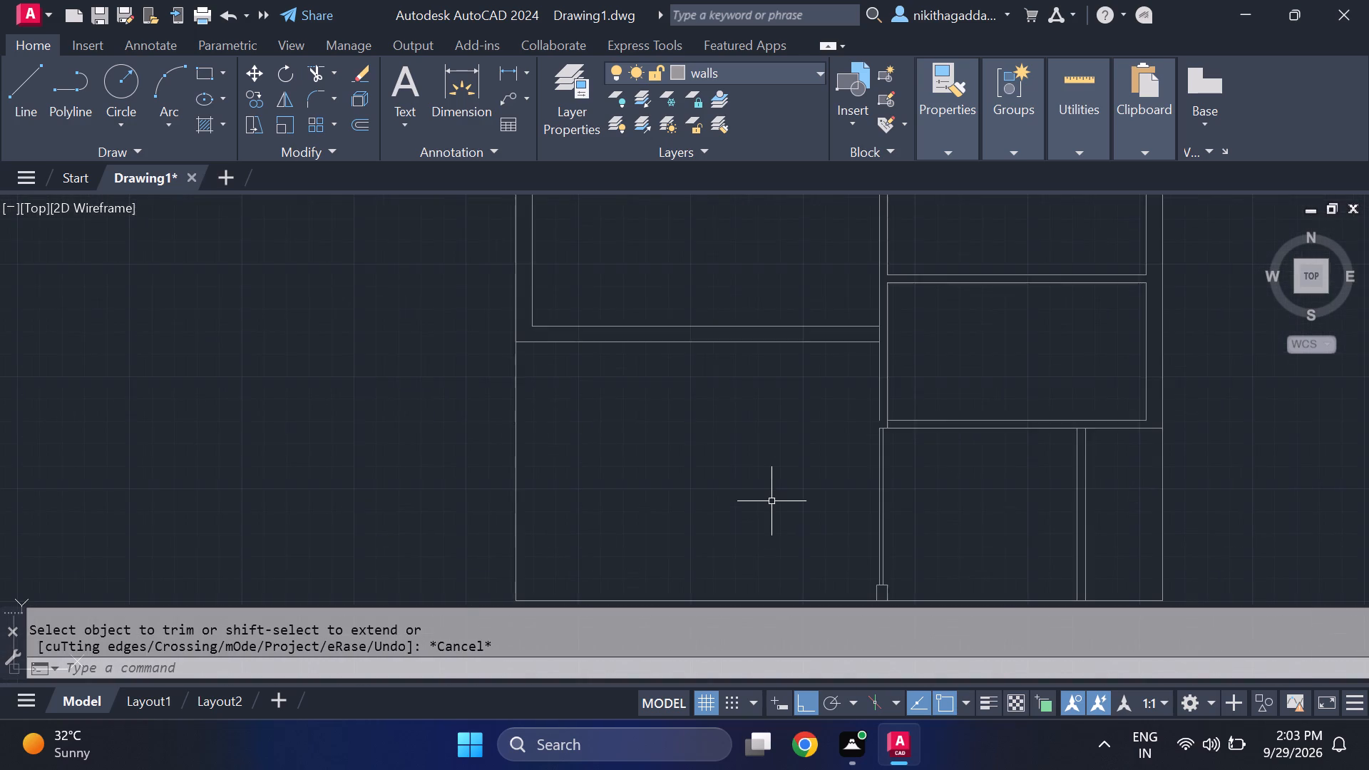
scroll(771, 501, down, 2)
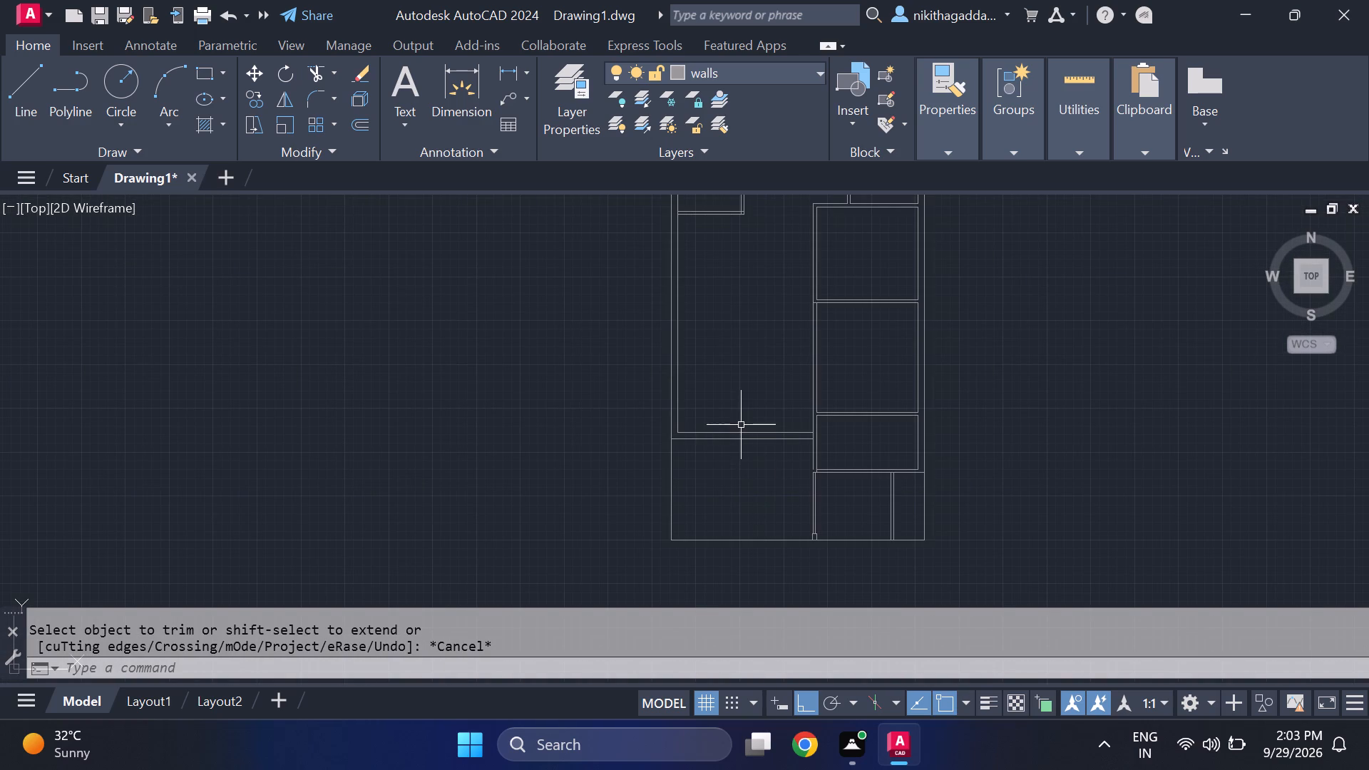
scroll(741, 430, up, 2)
click(748, 431)
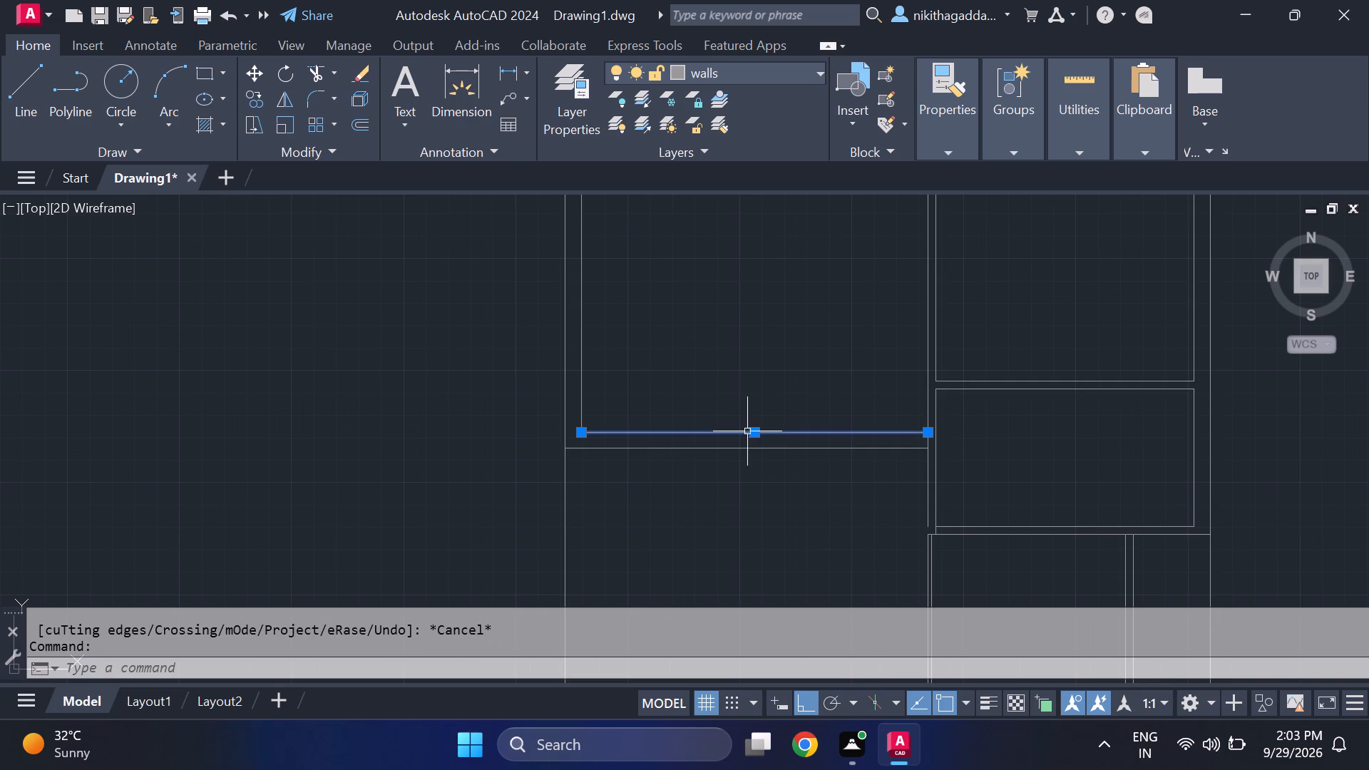
click(744, 449)
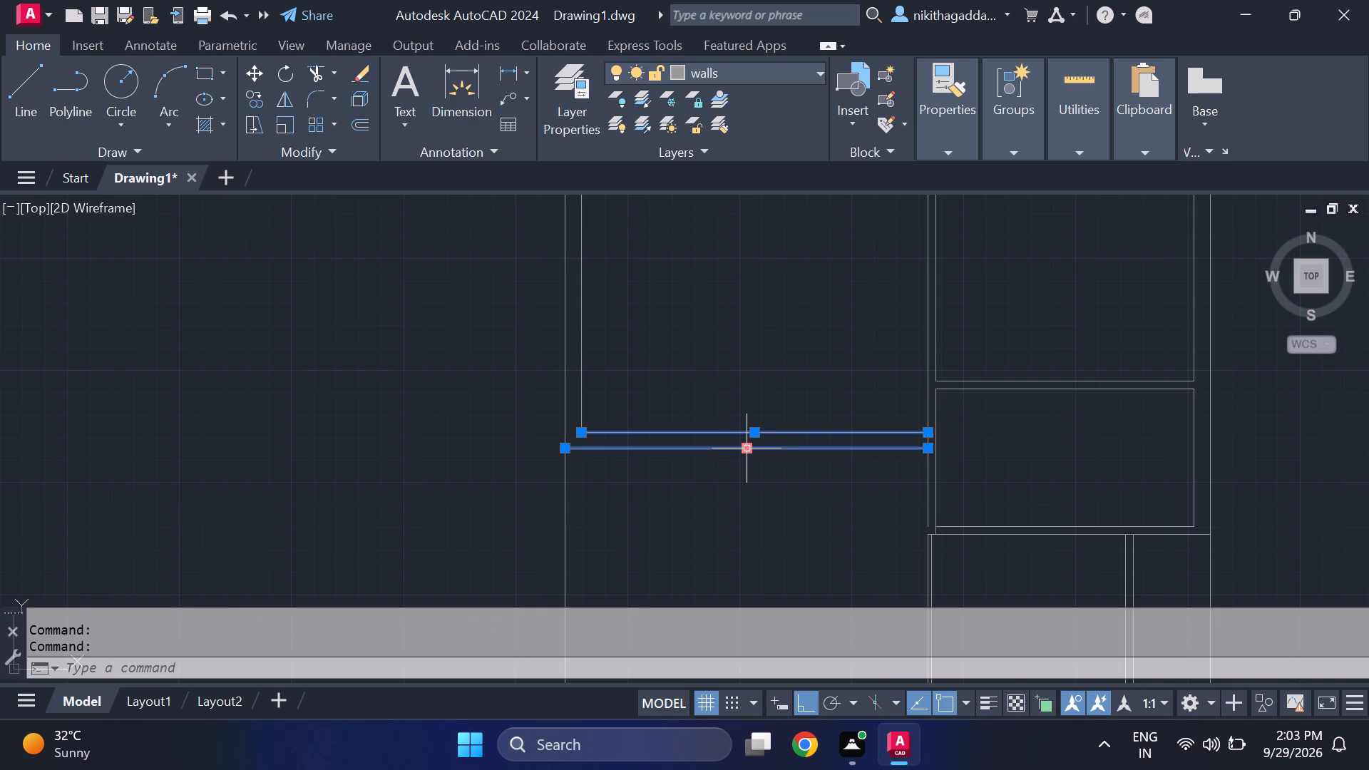
key(m)
key(Return)
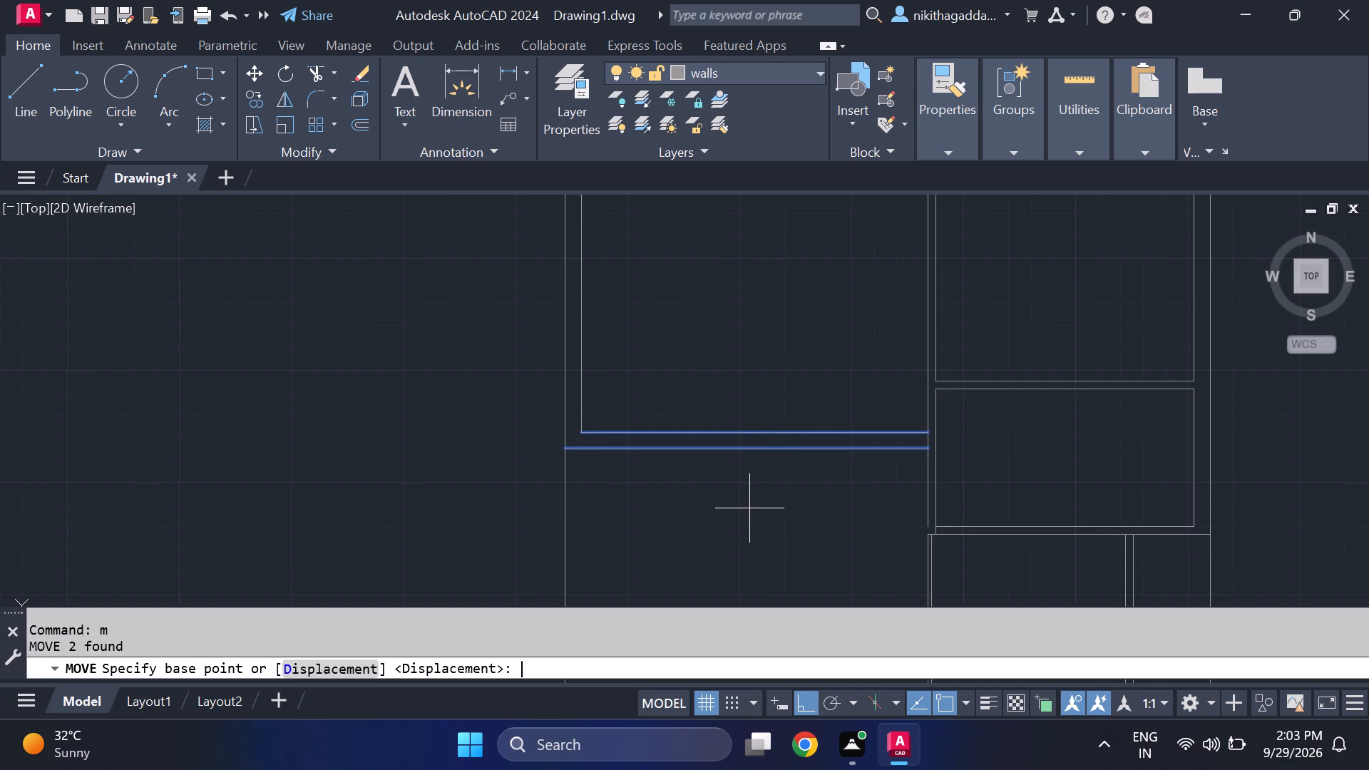
scroll(953, 432, up, 1)
click(913, 433)
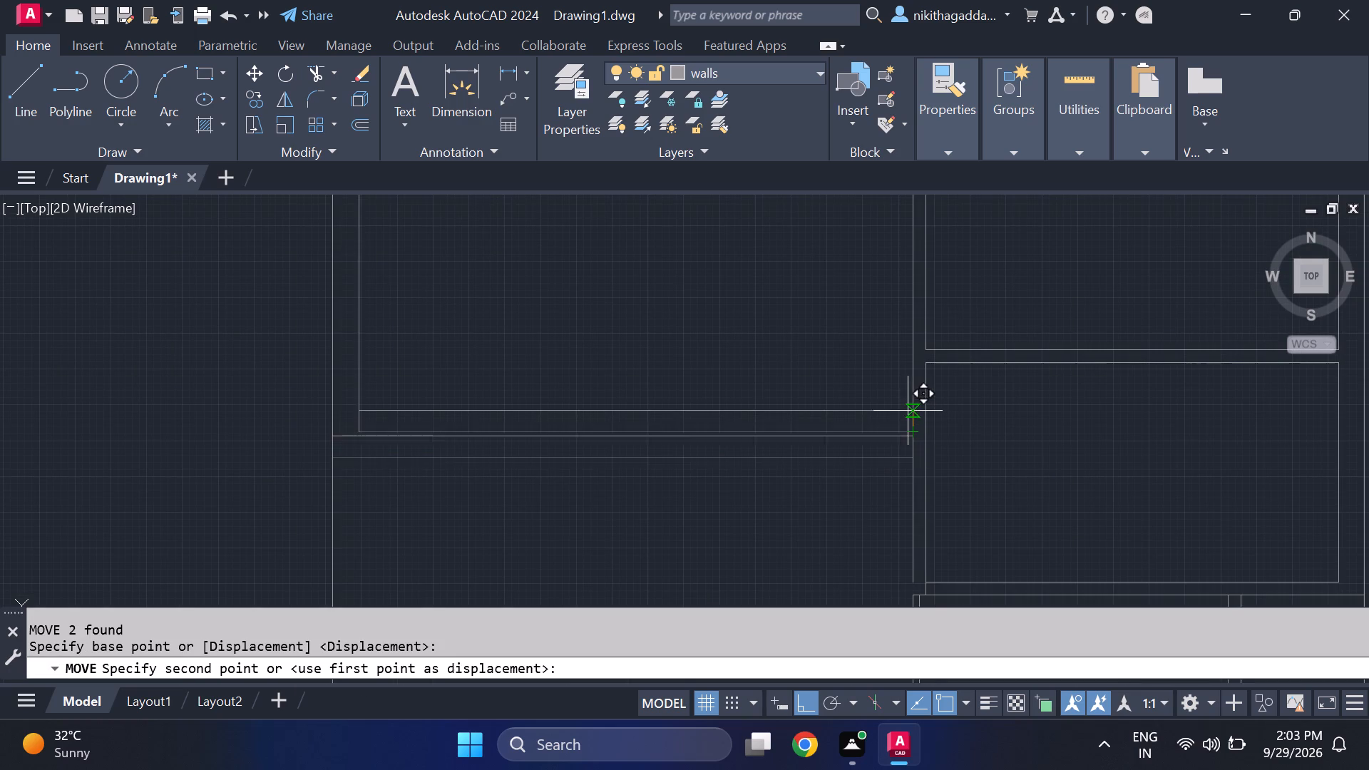
click(915, 391)
scroll(1052, 444, down, 2)
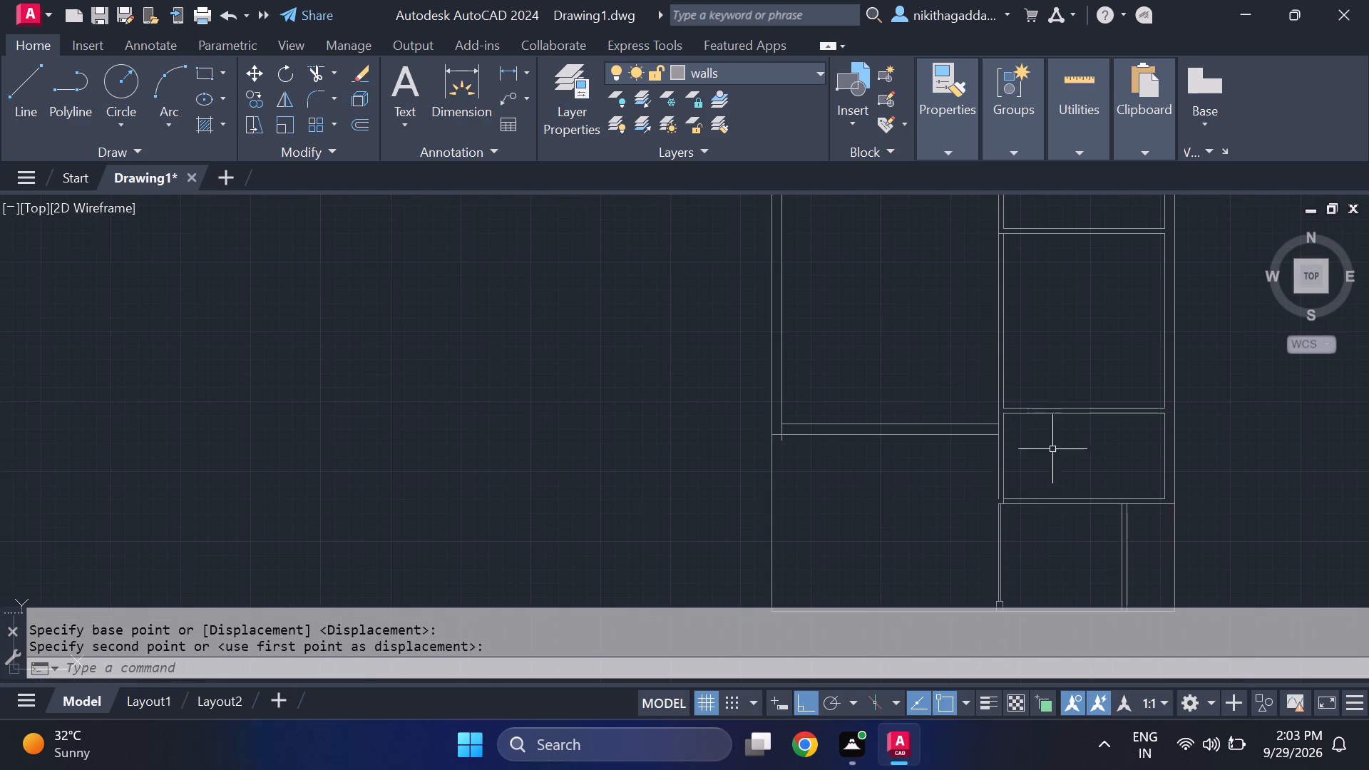
Trim the left outer wall's inner face where it runs past the moved bottom wall's upper line.
text(tr)
key(Return)
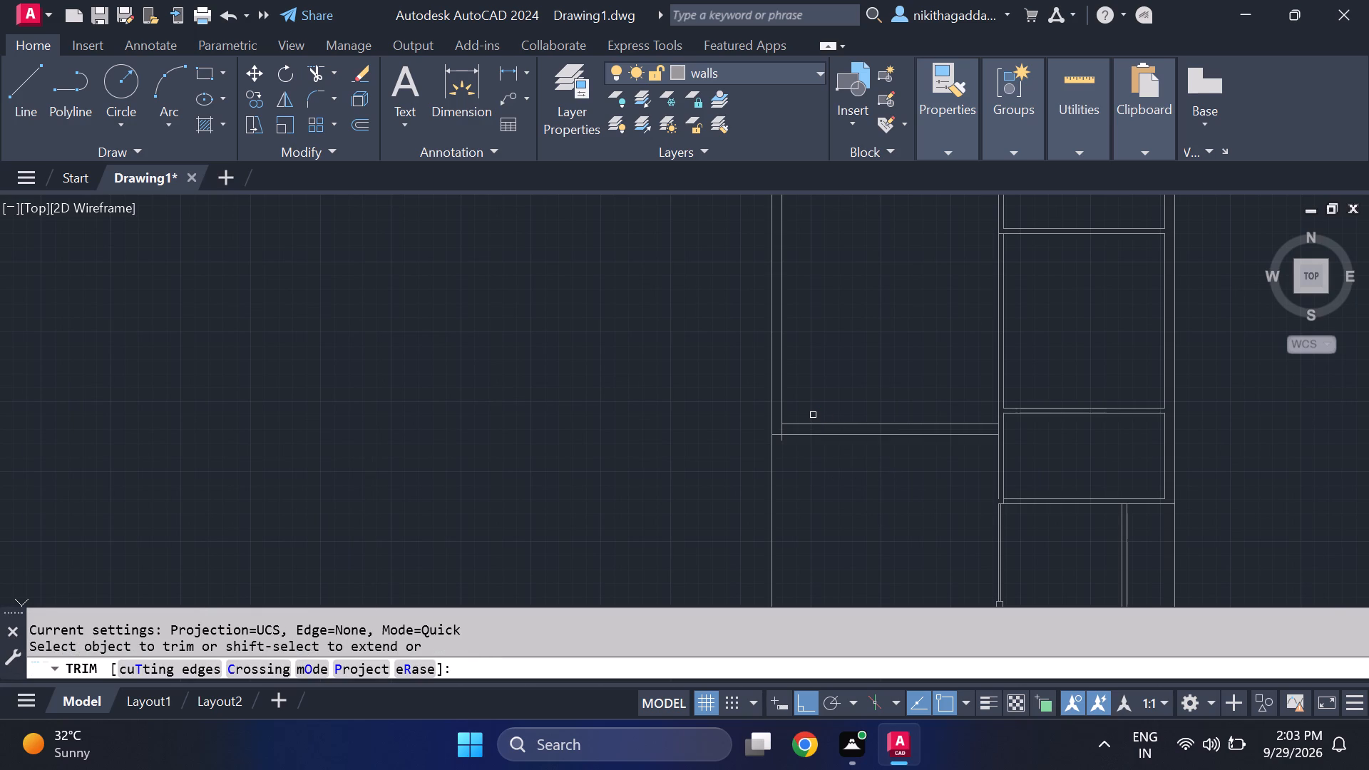
scroll(796, 423, up, 2)
click(766, 434)
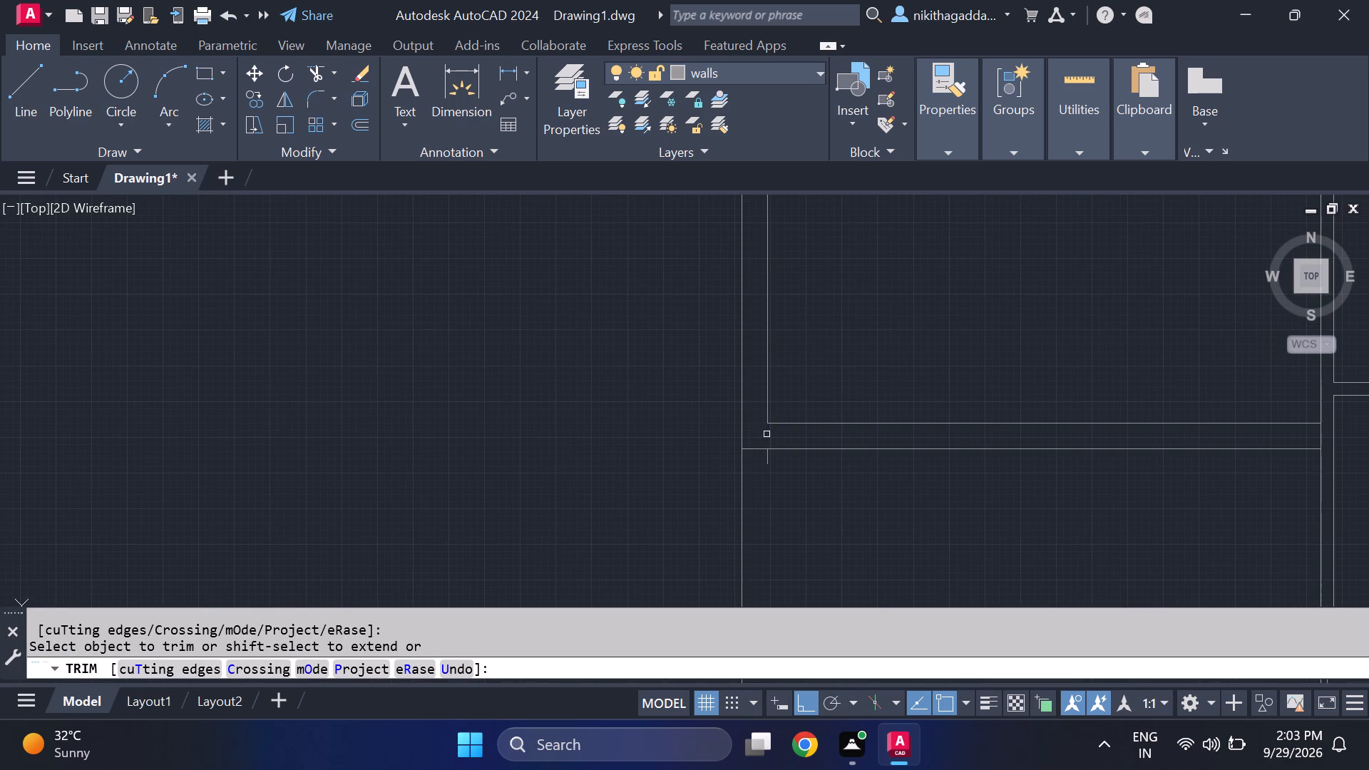
click(766, 456)
scroll(836, 522, down, 5)
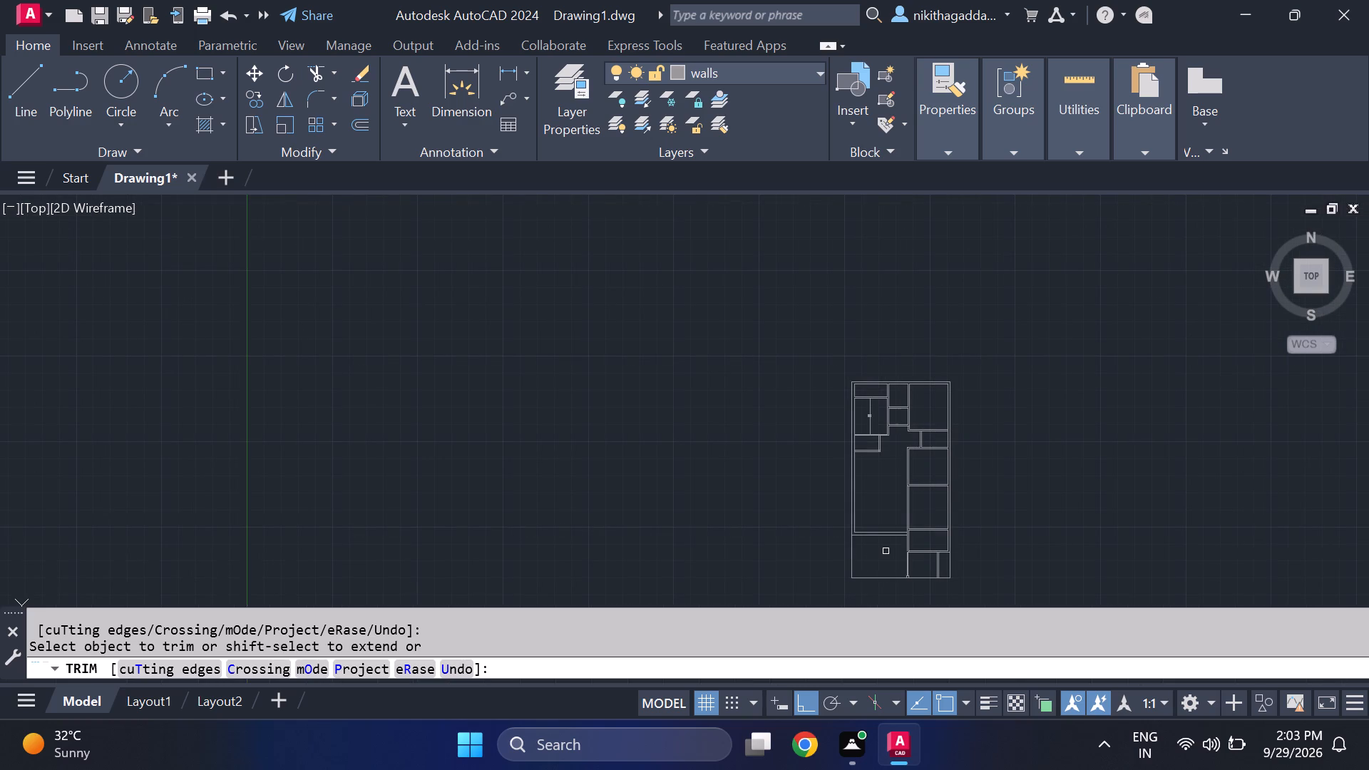
key(Escape)
Trim the wall line between the two faces of the small left room's vertical partition, opening its junction with the wall above.
scroll(886, 571, up, 1)
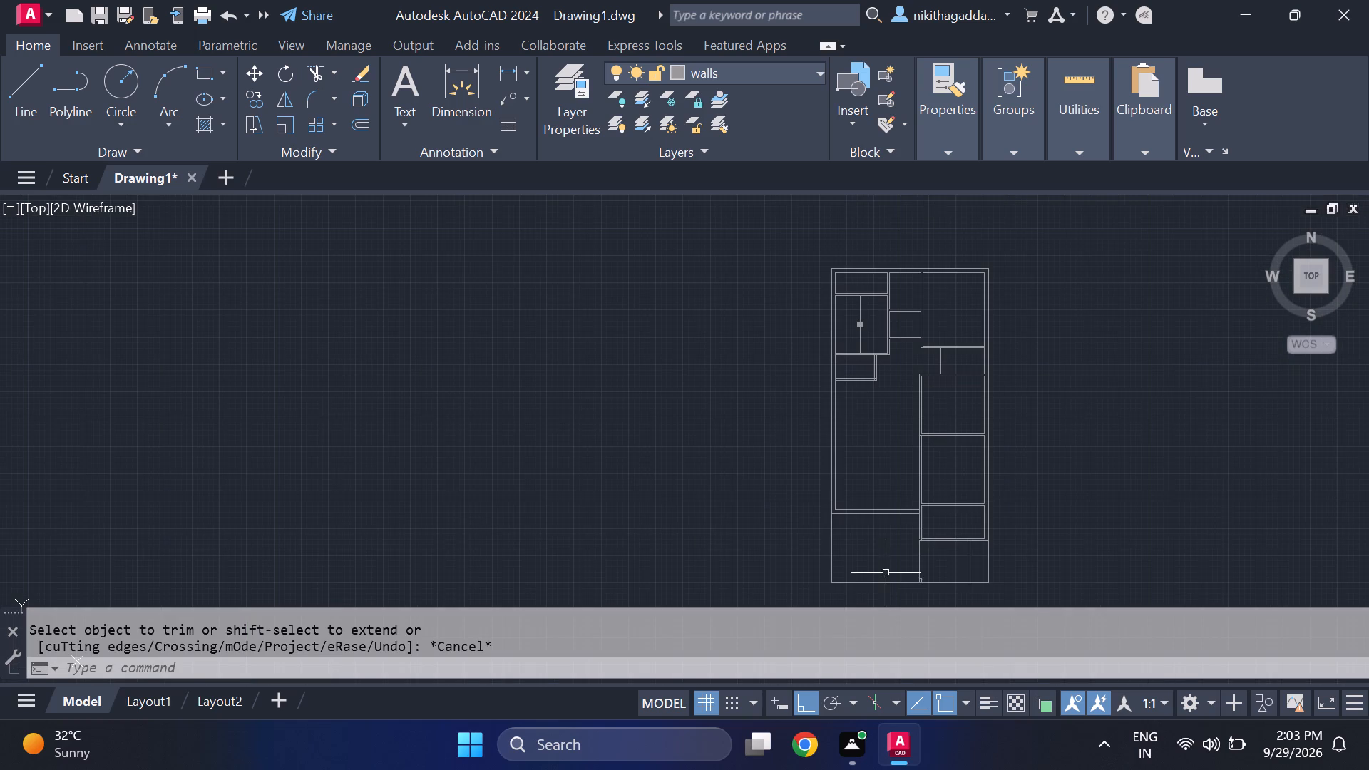
scroll(888, 565, up, 1)
middle_drag(876, 538, 870, 546)
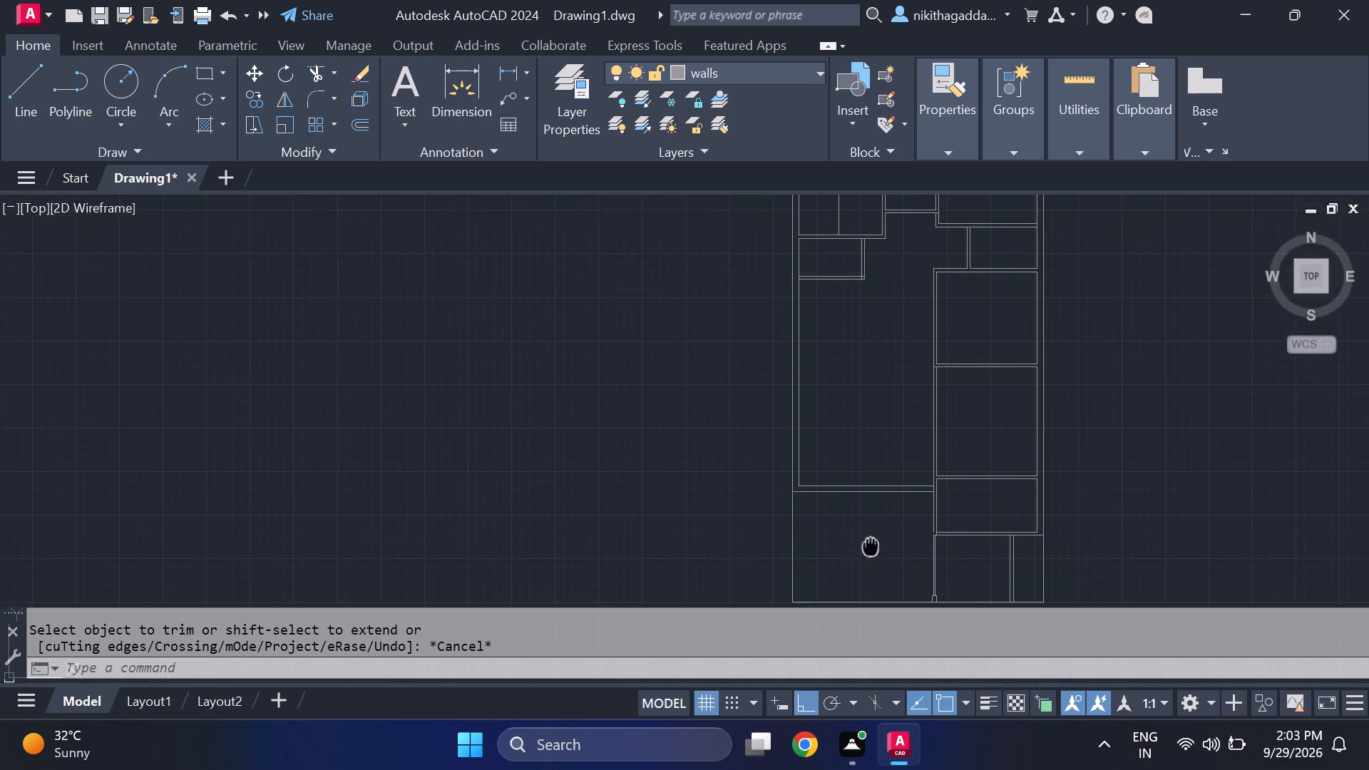
middle_drag(870, 546, 829, 525)
text(tr)
scroll(830, 530, up, 1)
key(Return)
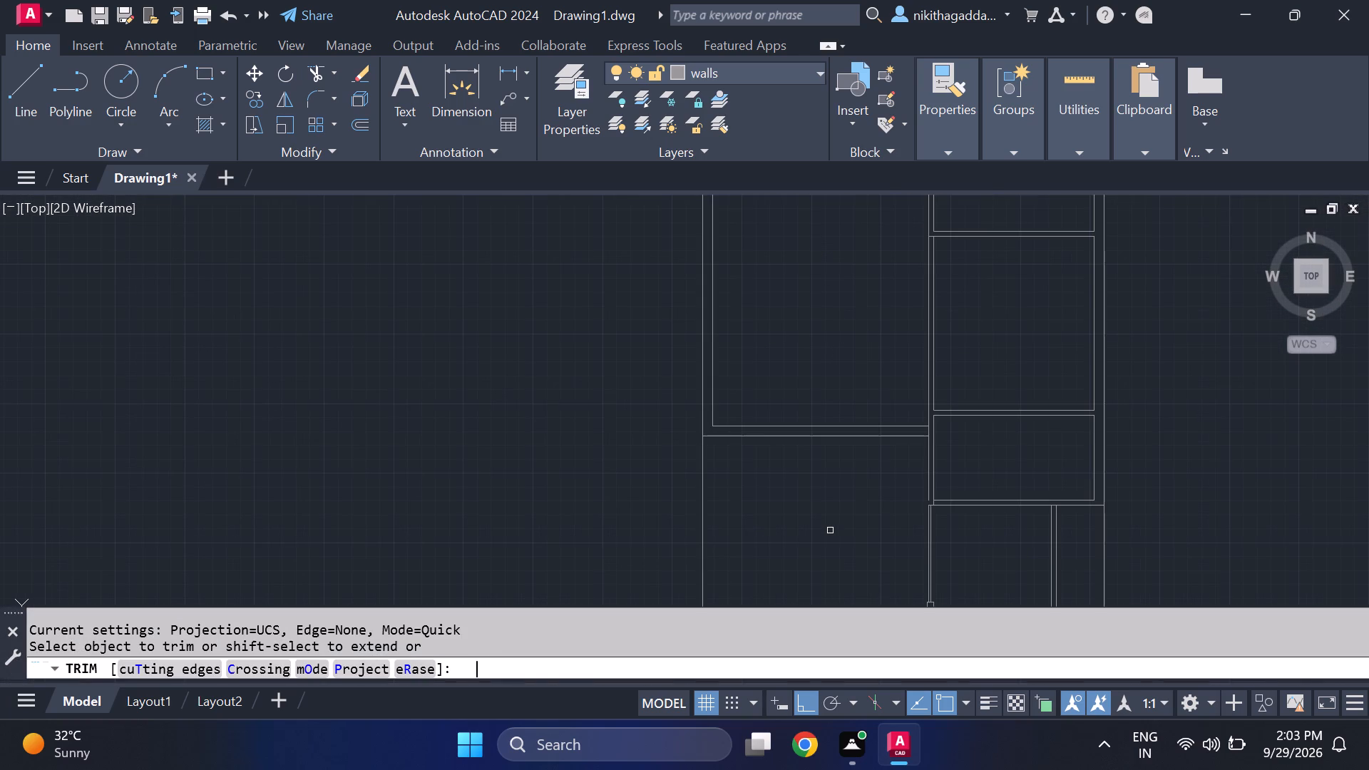
scroll(806, 552, down, 2)
scroll(800, 337, up, 3)
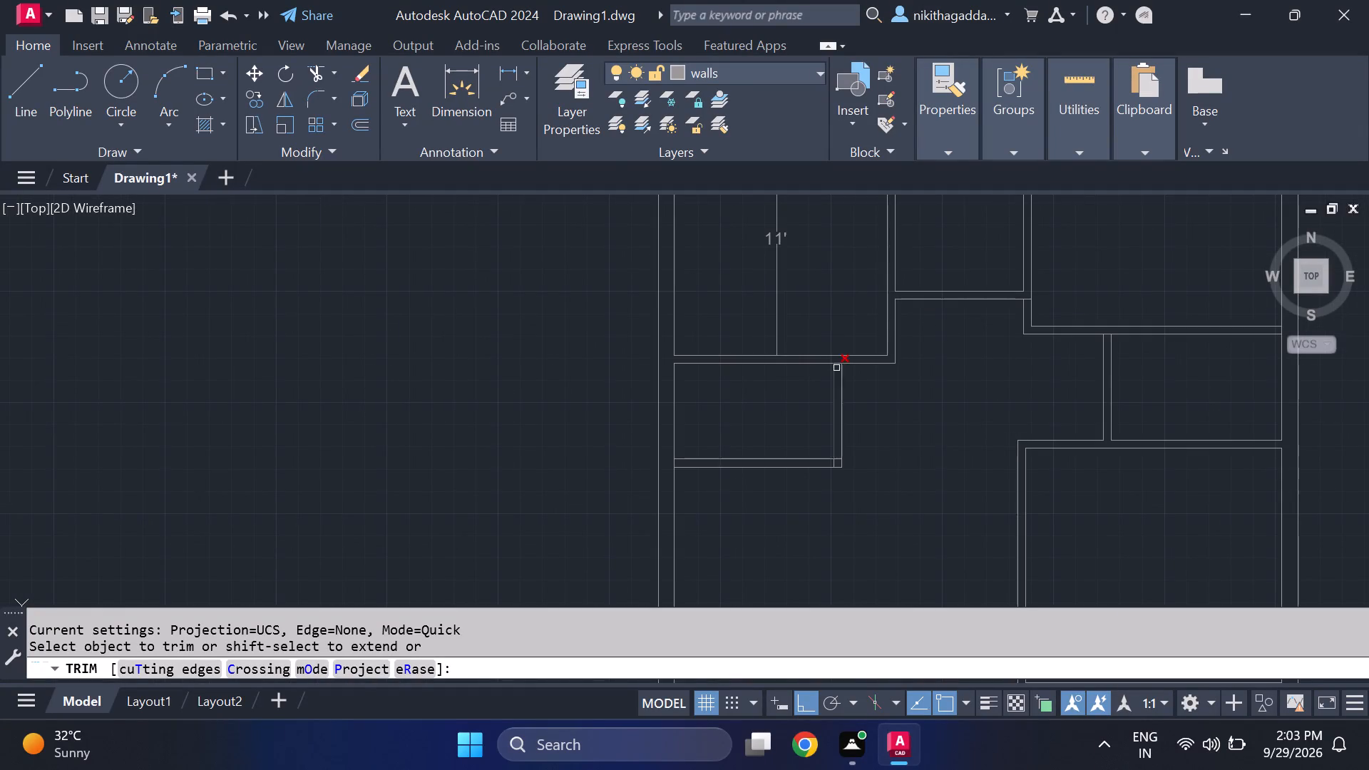
scroll(837, 368, up, 2)
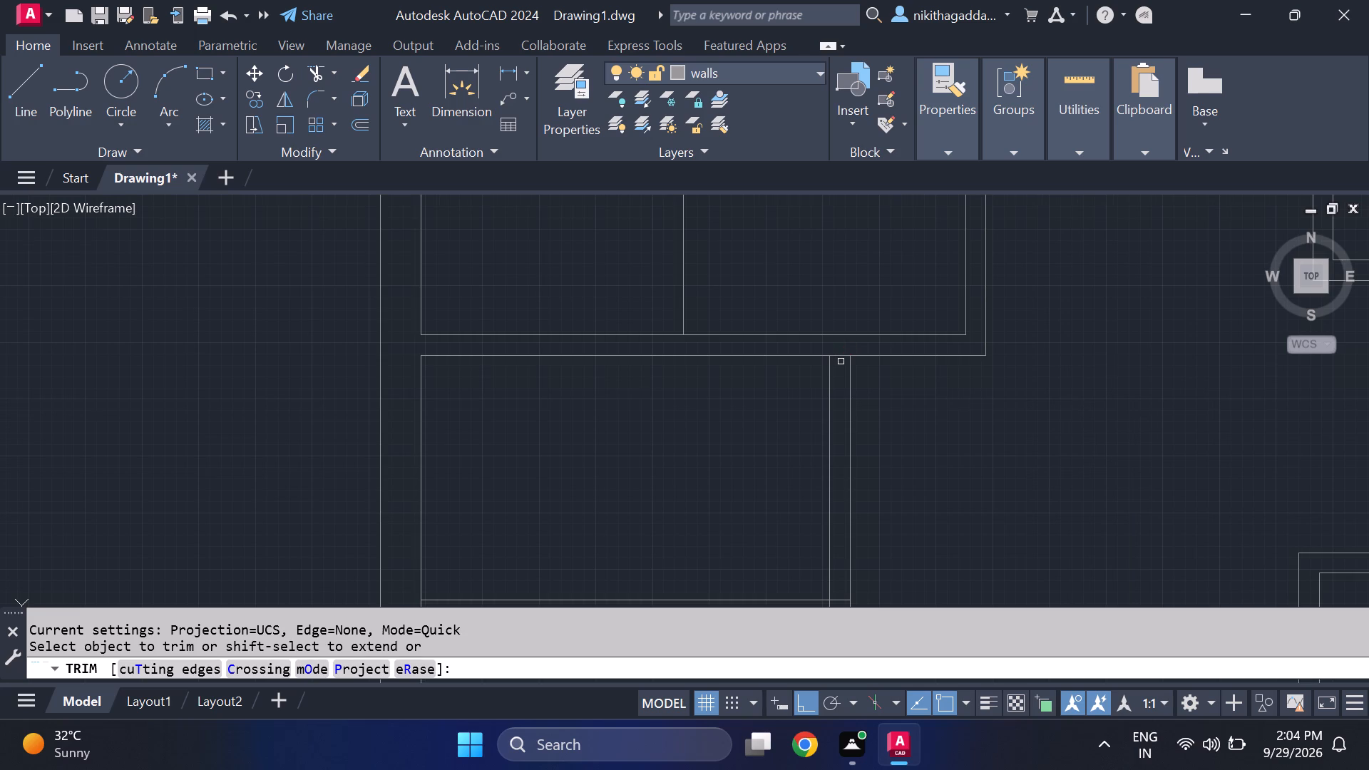
scroll(841, 365, down, 3)
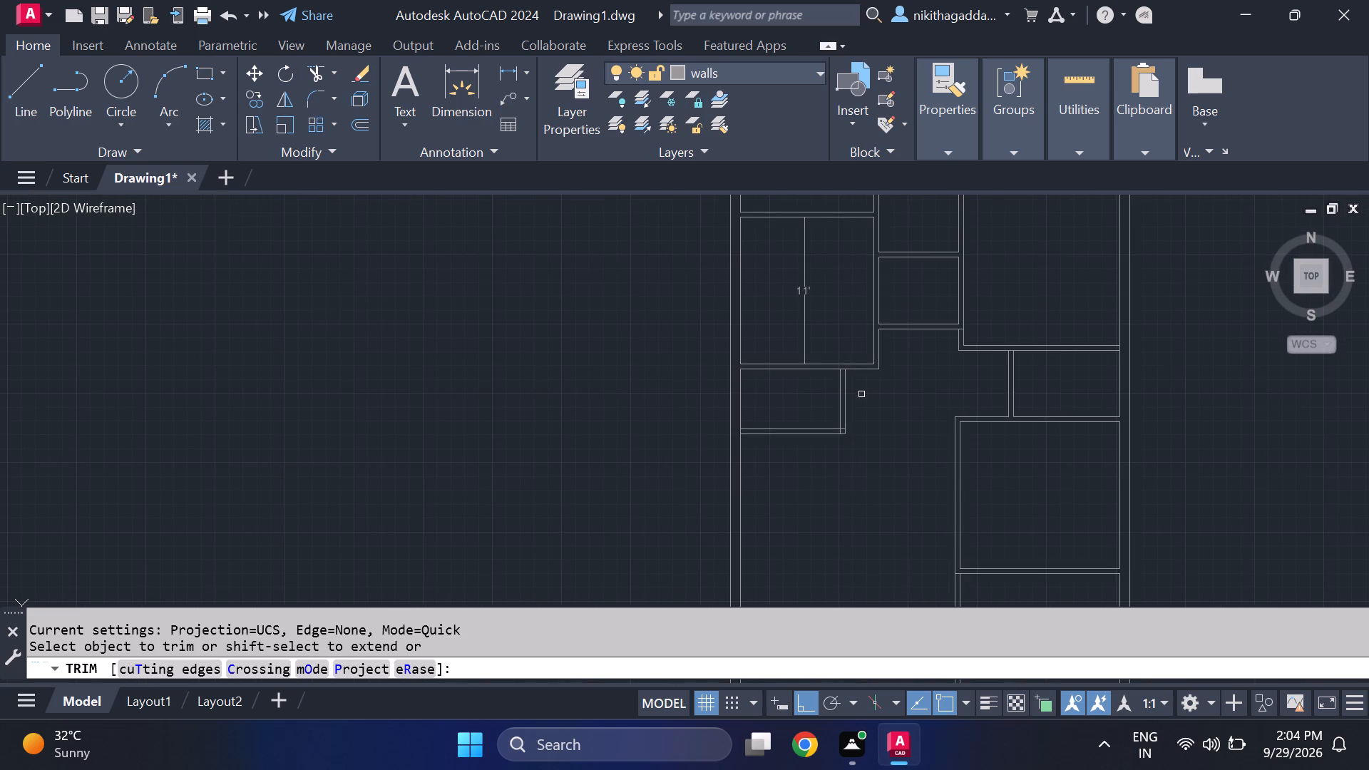
scroll(835, 373, up, 3)
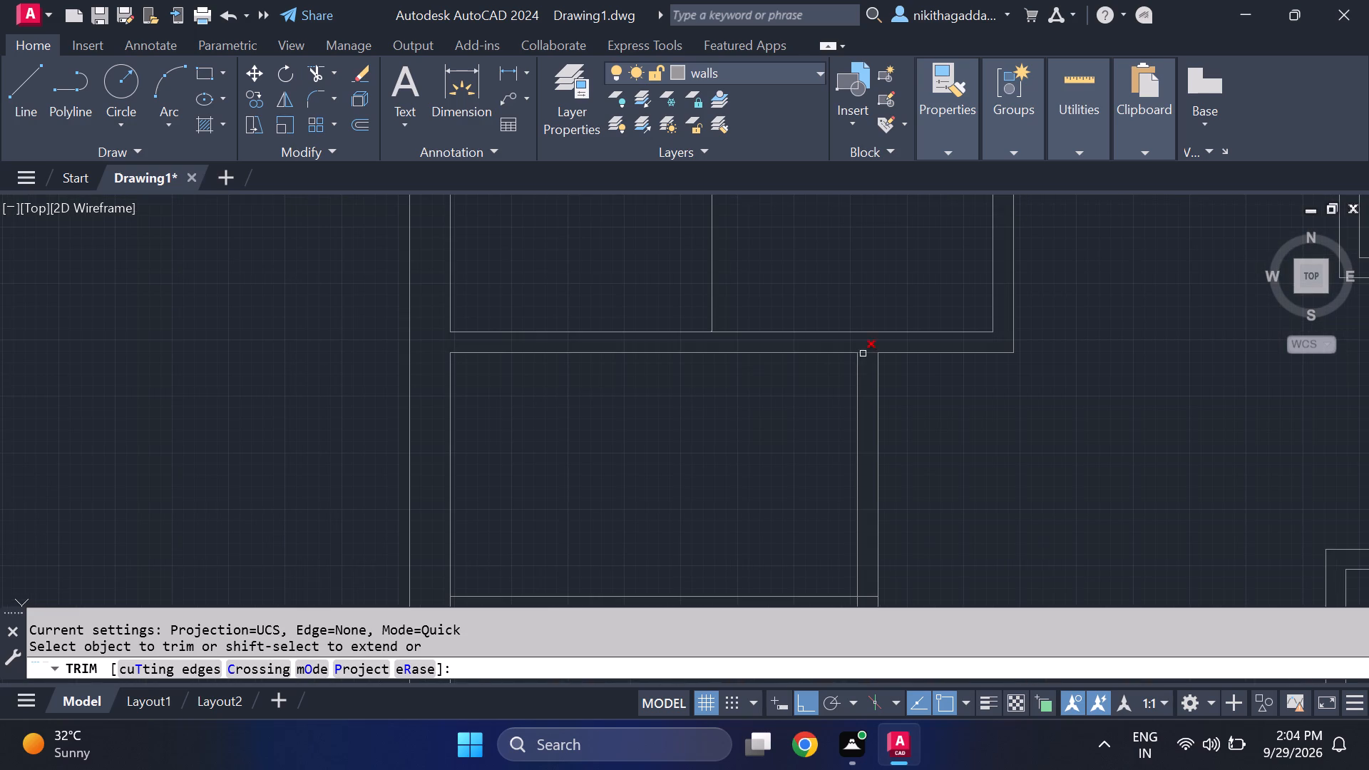
click(863, 354)
Trim the overlapping inner line ends at the small left room's lower partition corner.
scroll(886, 475, down, 2)
scroll(876, 544, up, 3)
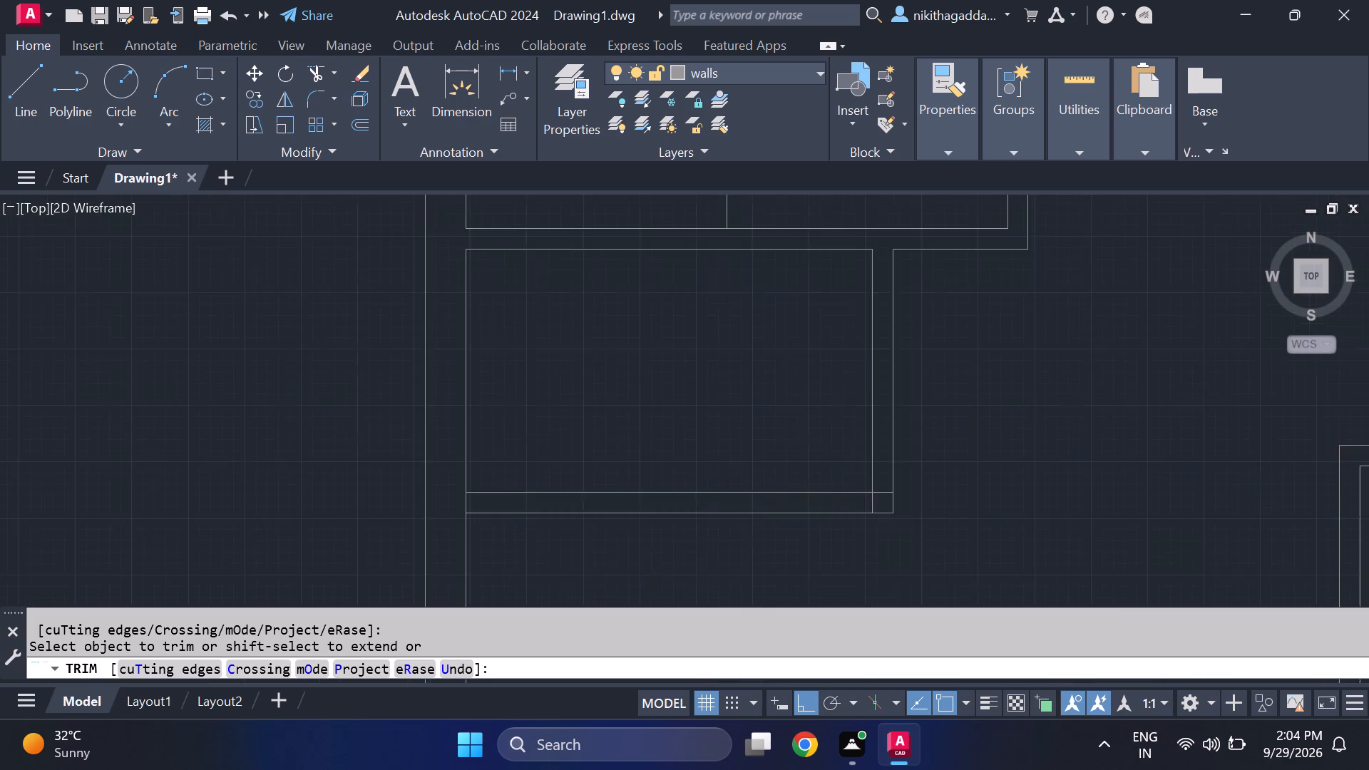
drag(846, 479, 848, 478)
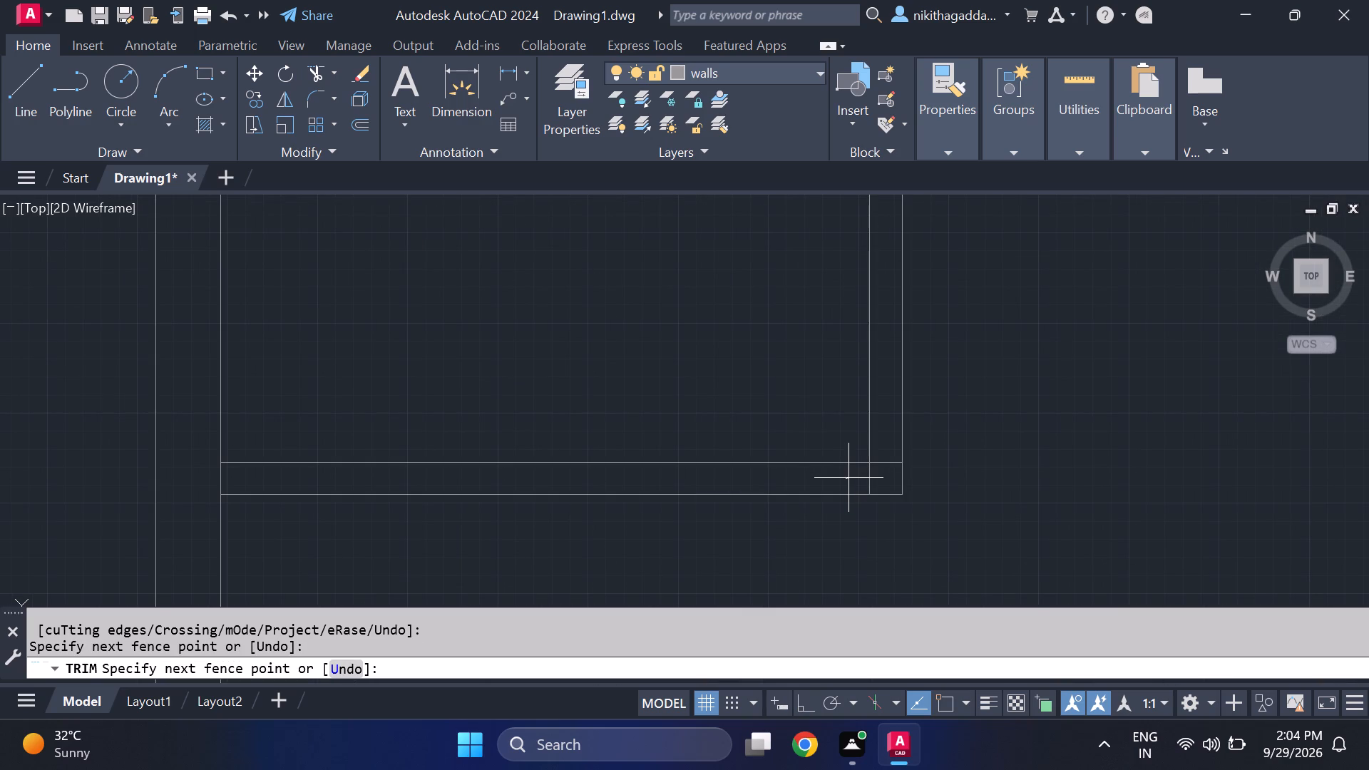
drag(848, 478, 881, 453)
scroll(868, 460, down, 4)
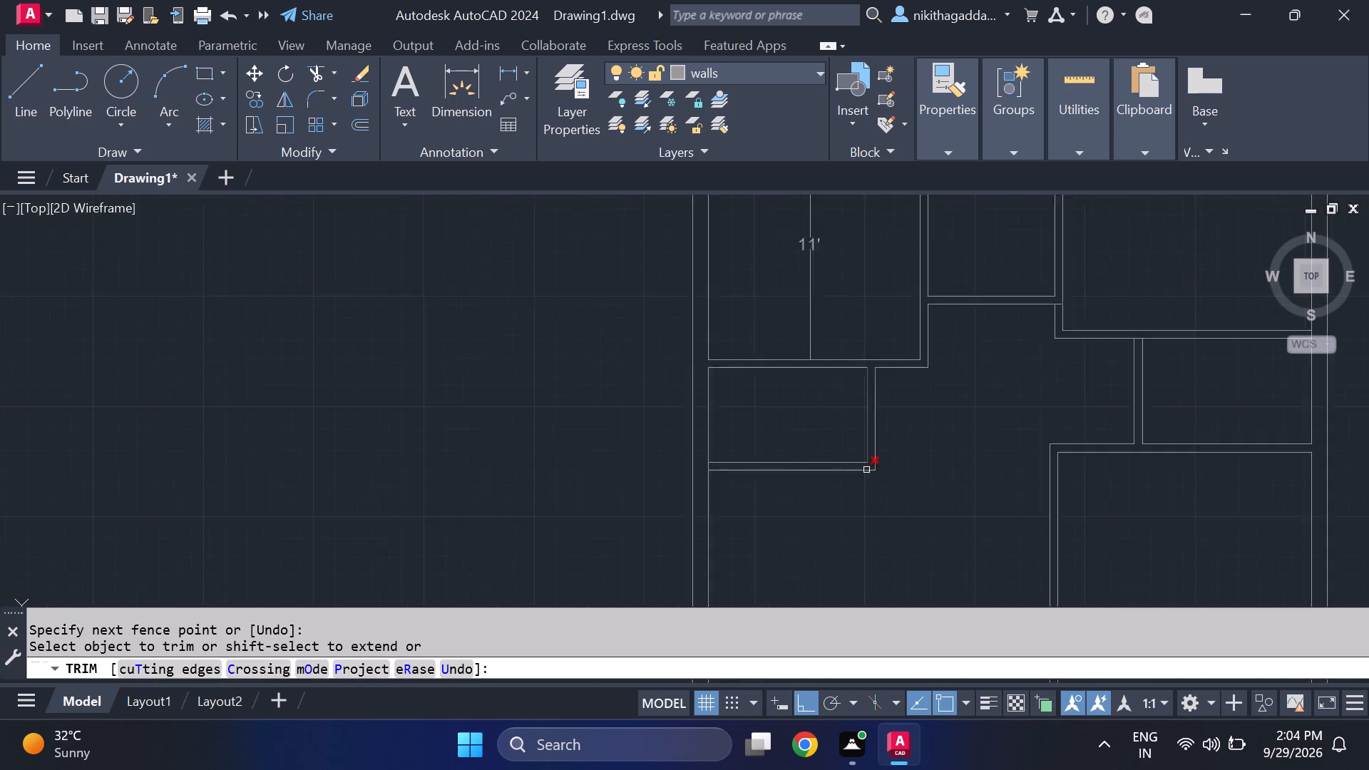
Trim the left outer wall's inner face between the two lines of the small left room's bottom partition.
scroll(868, 476, down, 1)
middle_drag(886, 531, 881, 510)
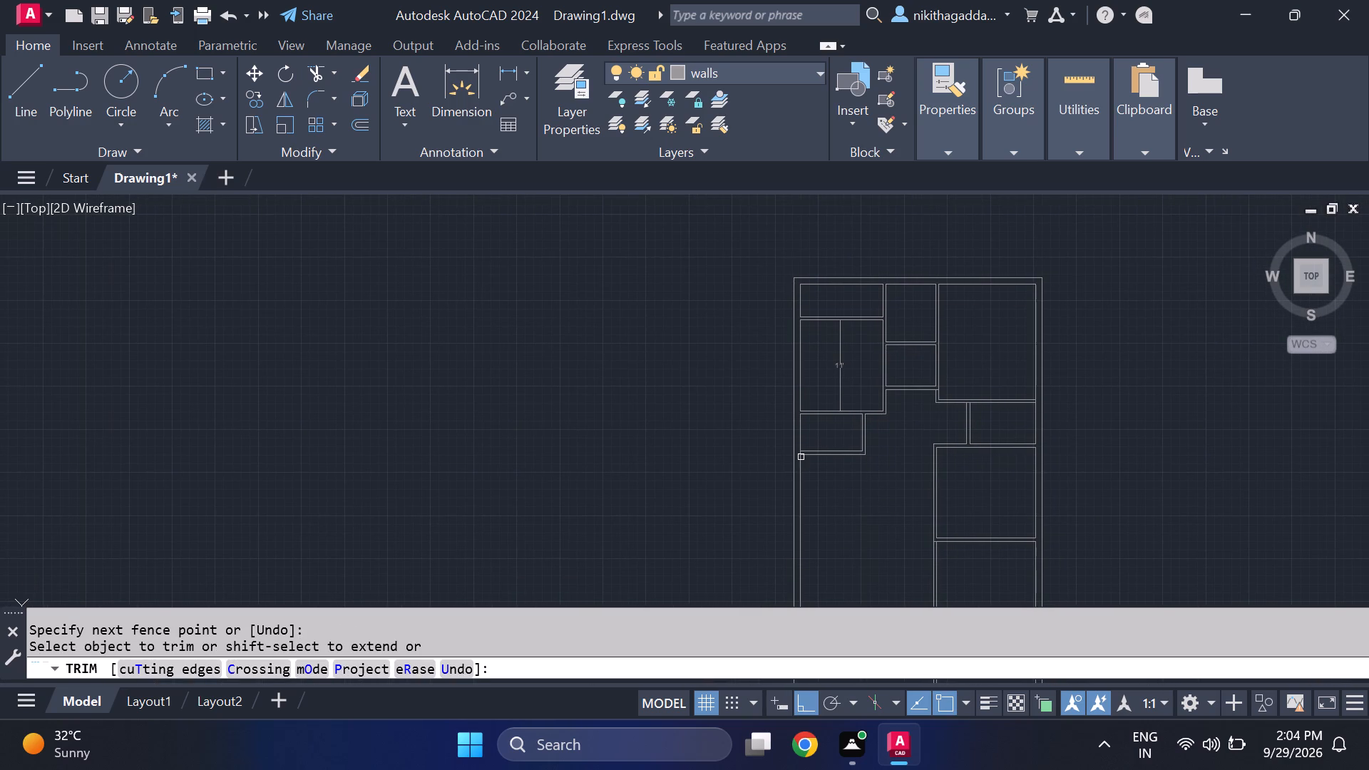
scroll(799, 456, up, 3)
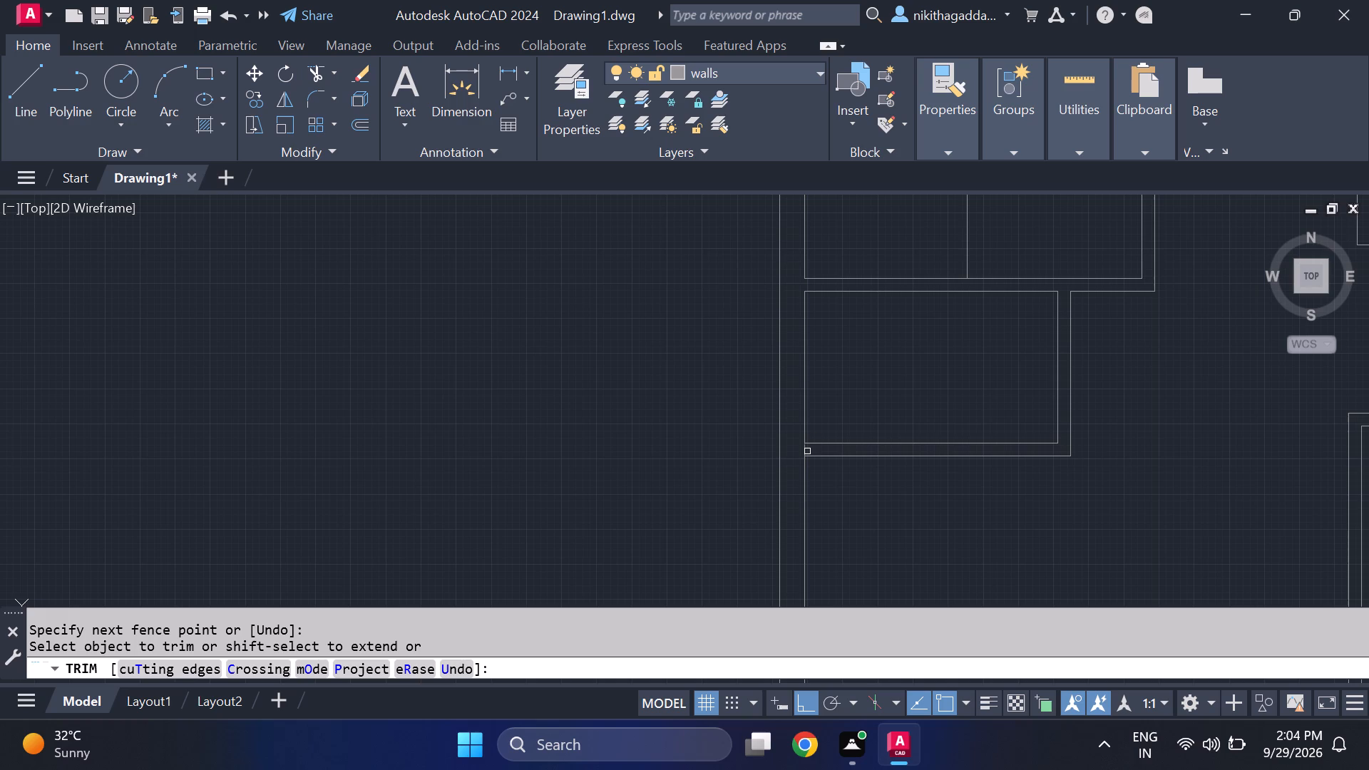
click(806, 450)
scroll(861, 505, down, 4)
middle_drag(896, 544, 755, 394)
scroll(819, 476, up, 2)
scroll(831, 497, down, 1)
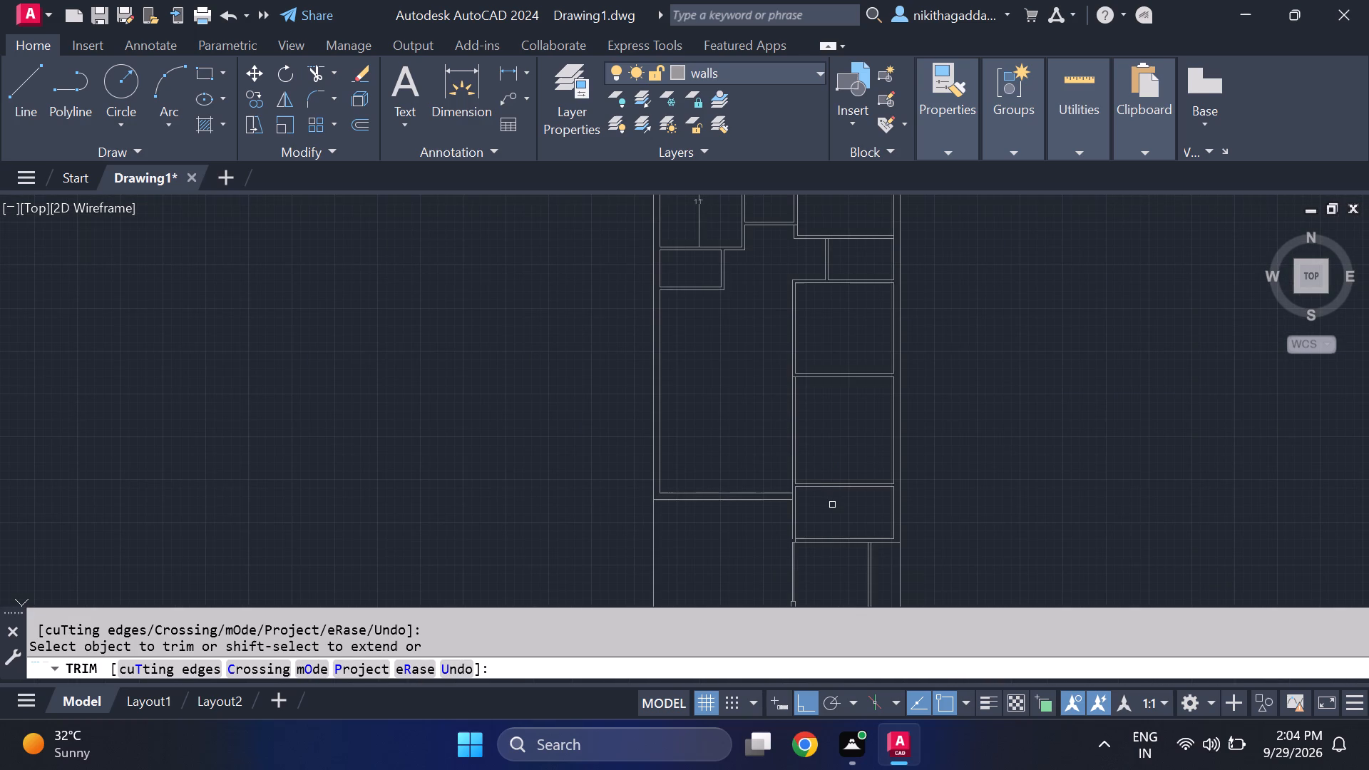
key(Escape)
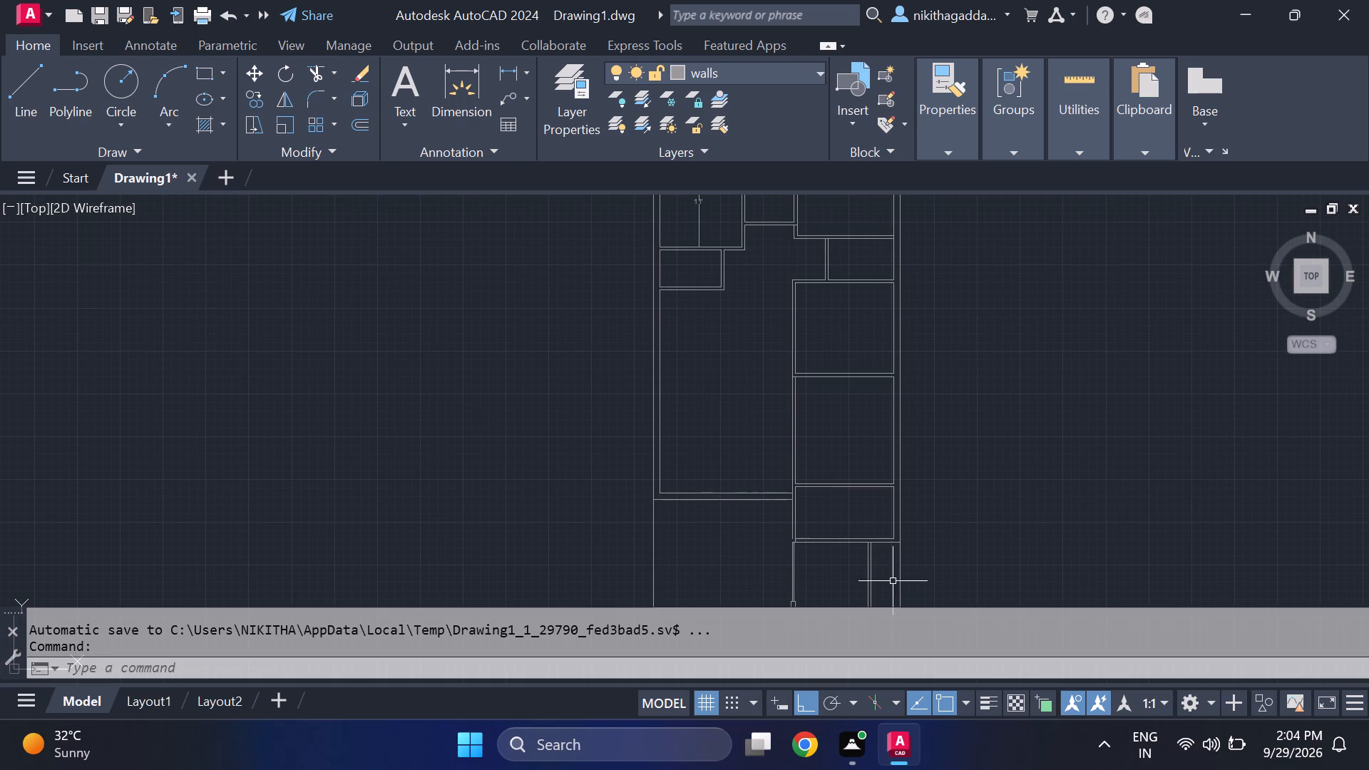
Erase the lower line of the wall beneath the lowest fully enclosed room on the right side of the plan.
scroll(848, 554, up, 3)
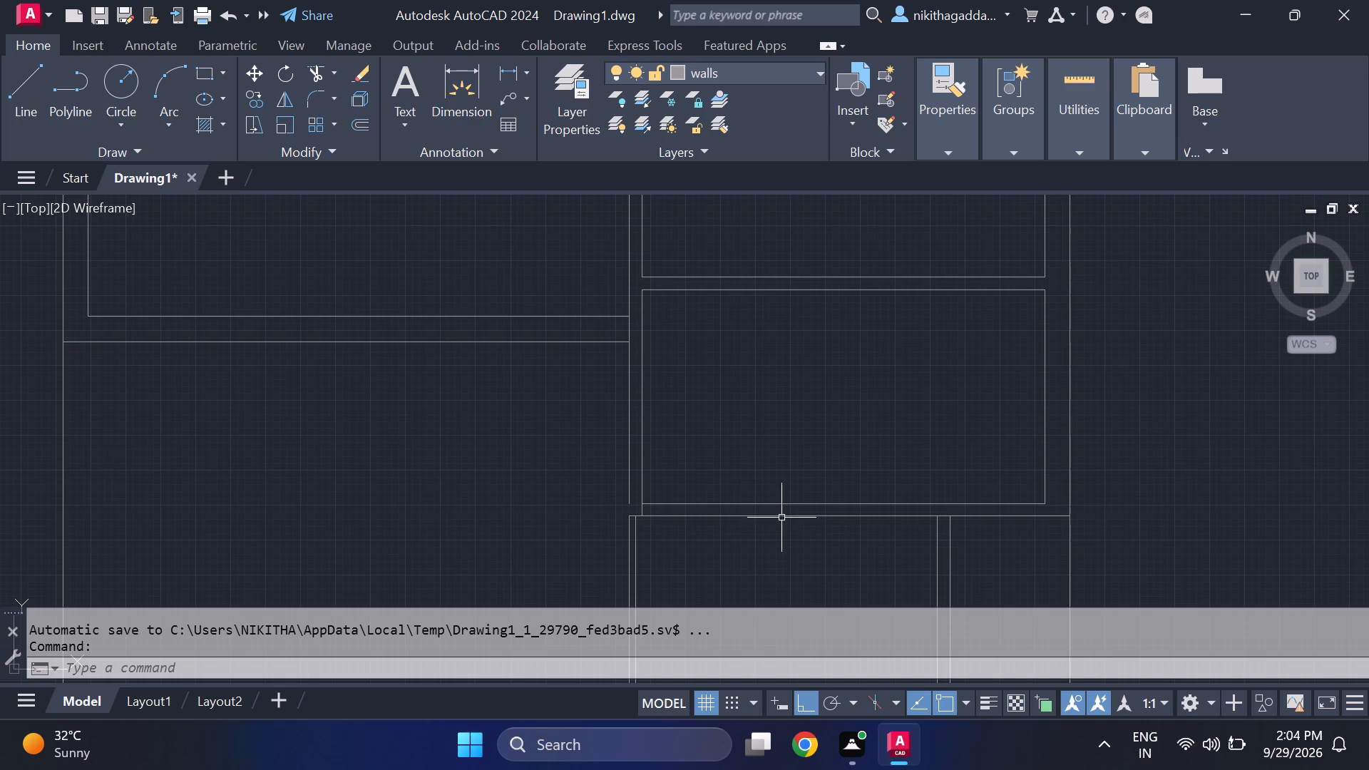
click(781, 517)
key(Delete)
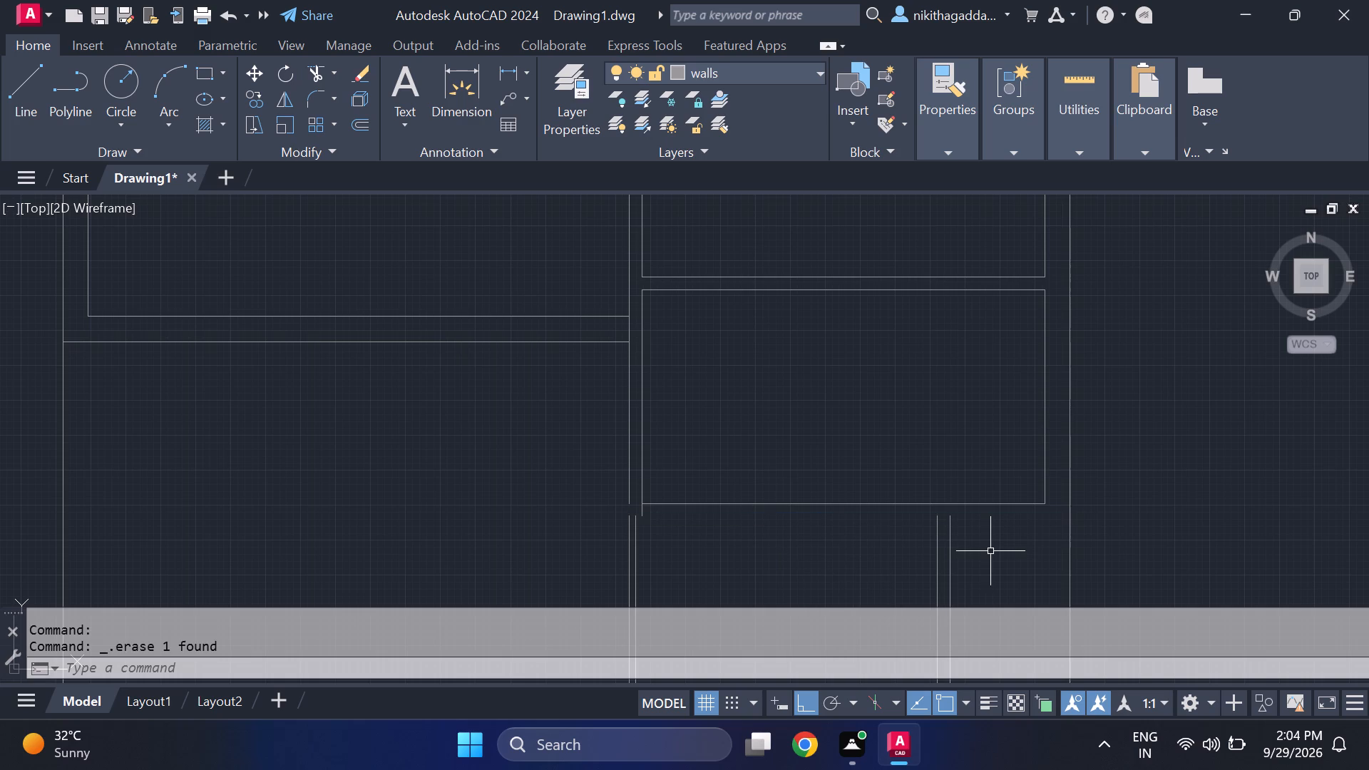
Offset the bottom inner line of that right-side room 9" downward.
text(of)
key(Return)
text(9")
key(Return)
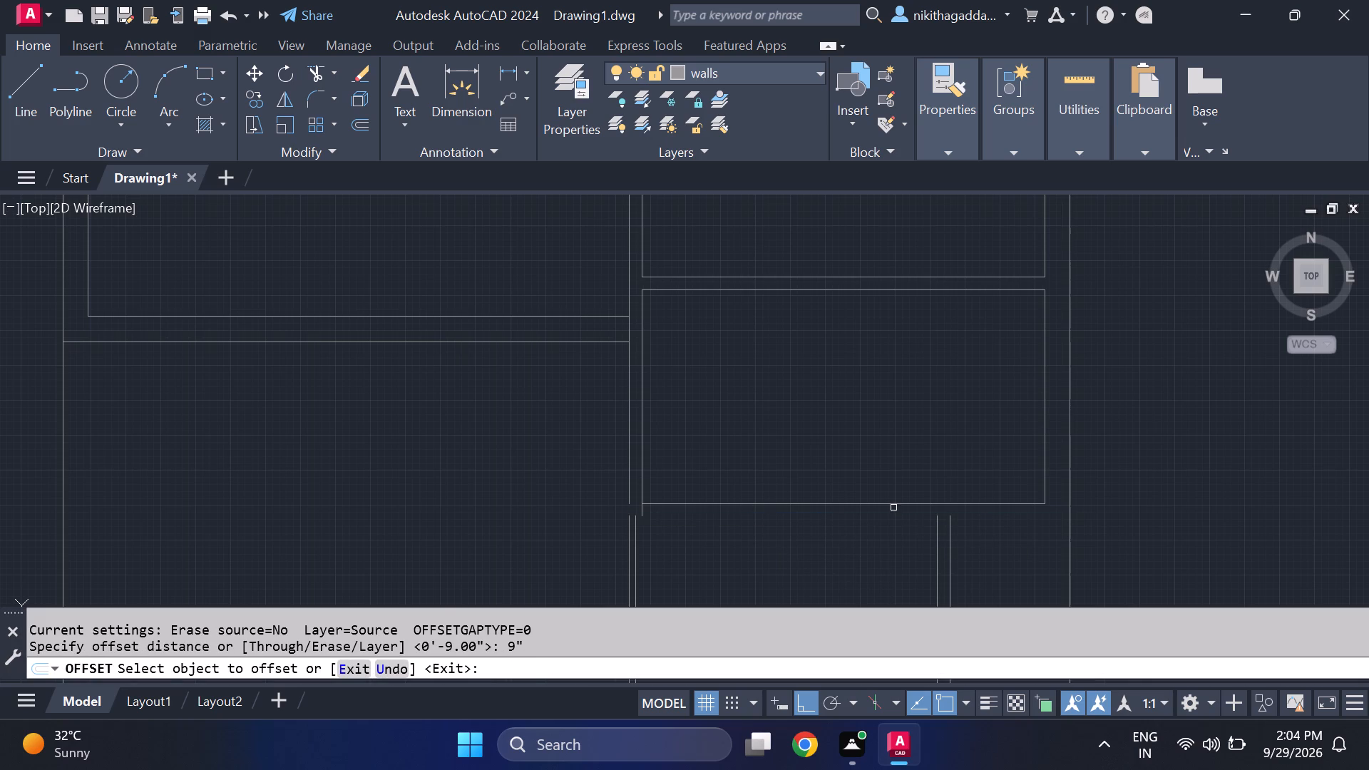
click(893, 507)
click(893, 552)
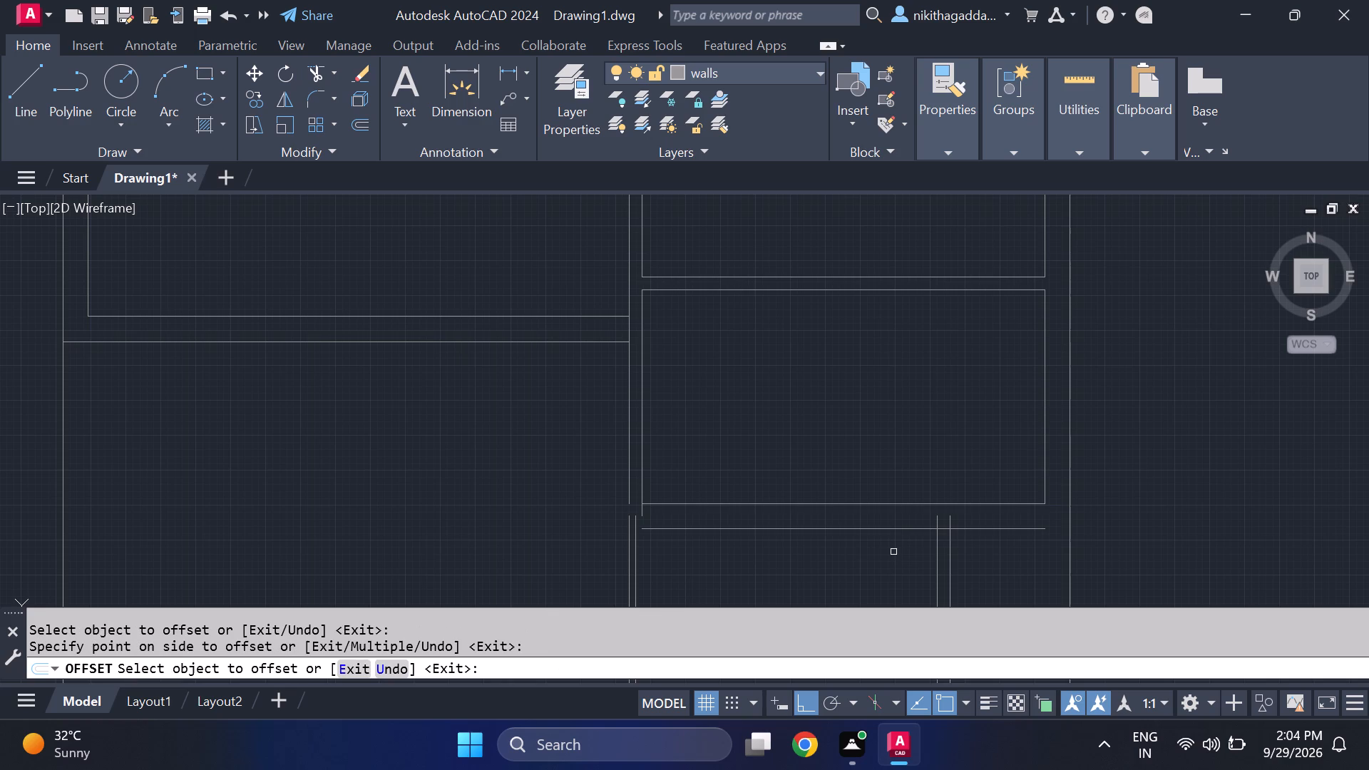
key(Escape)
Extend the offset line to the partition's outer face and the right outer wall, and extend the adjoining vertical lines to the wall.
text(ex)
key(Return)
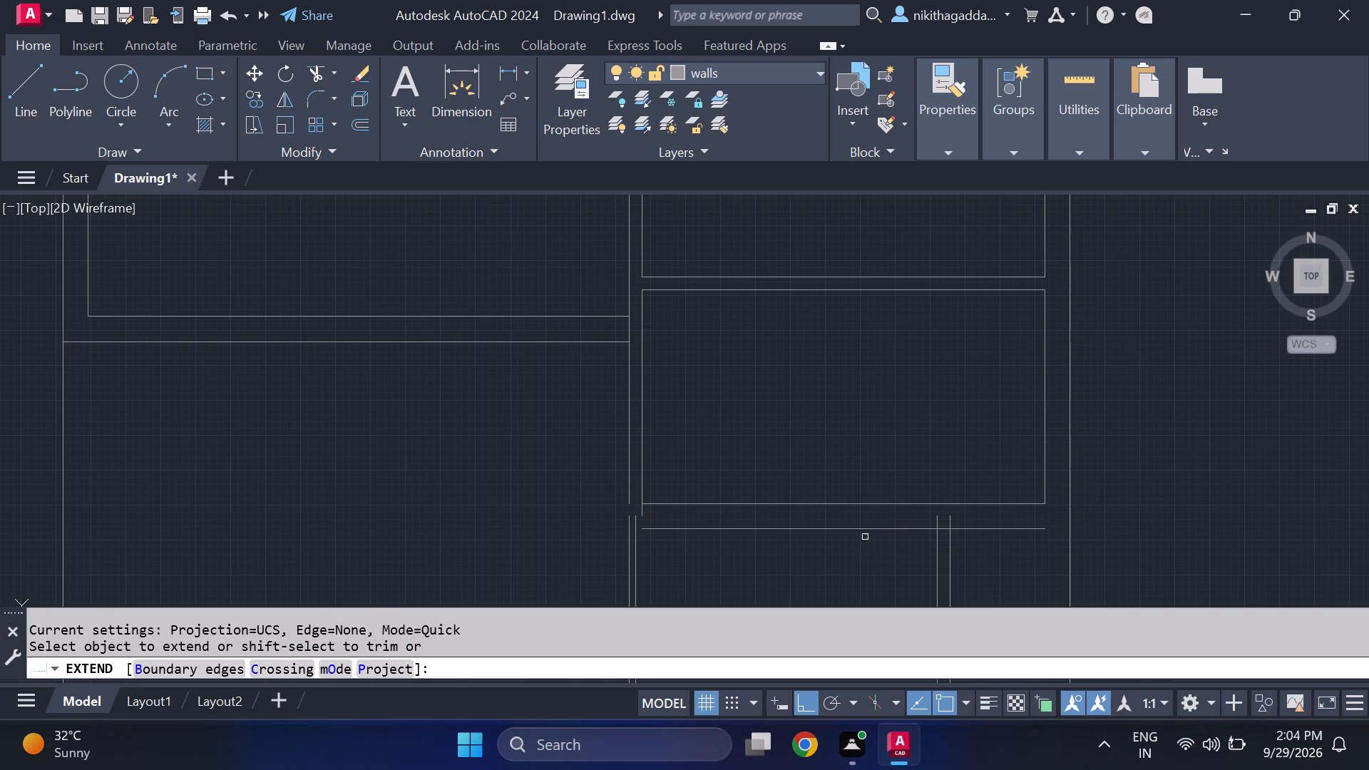
click(678, 530)
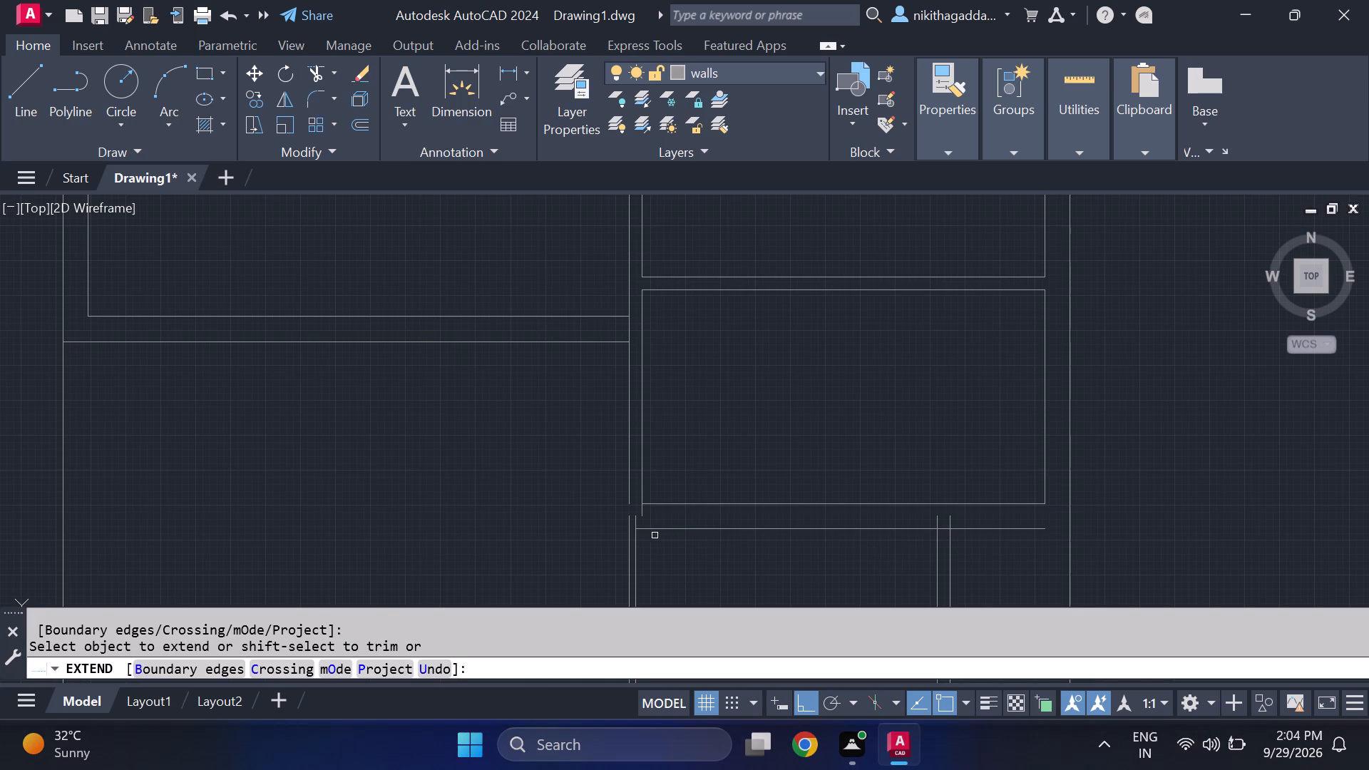
click(647, 528)
click(641, 511)
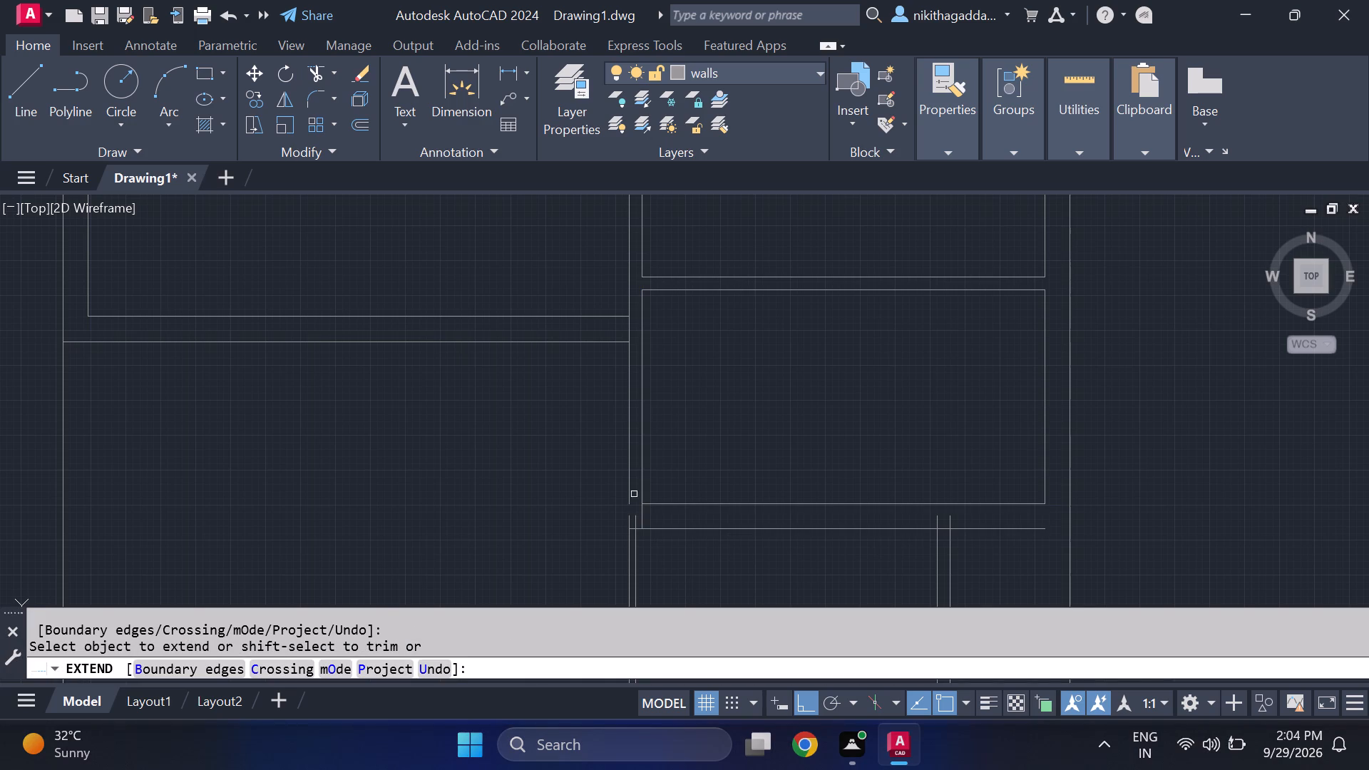
click(631, 489)
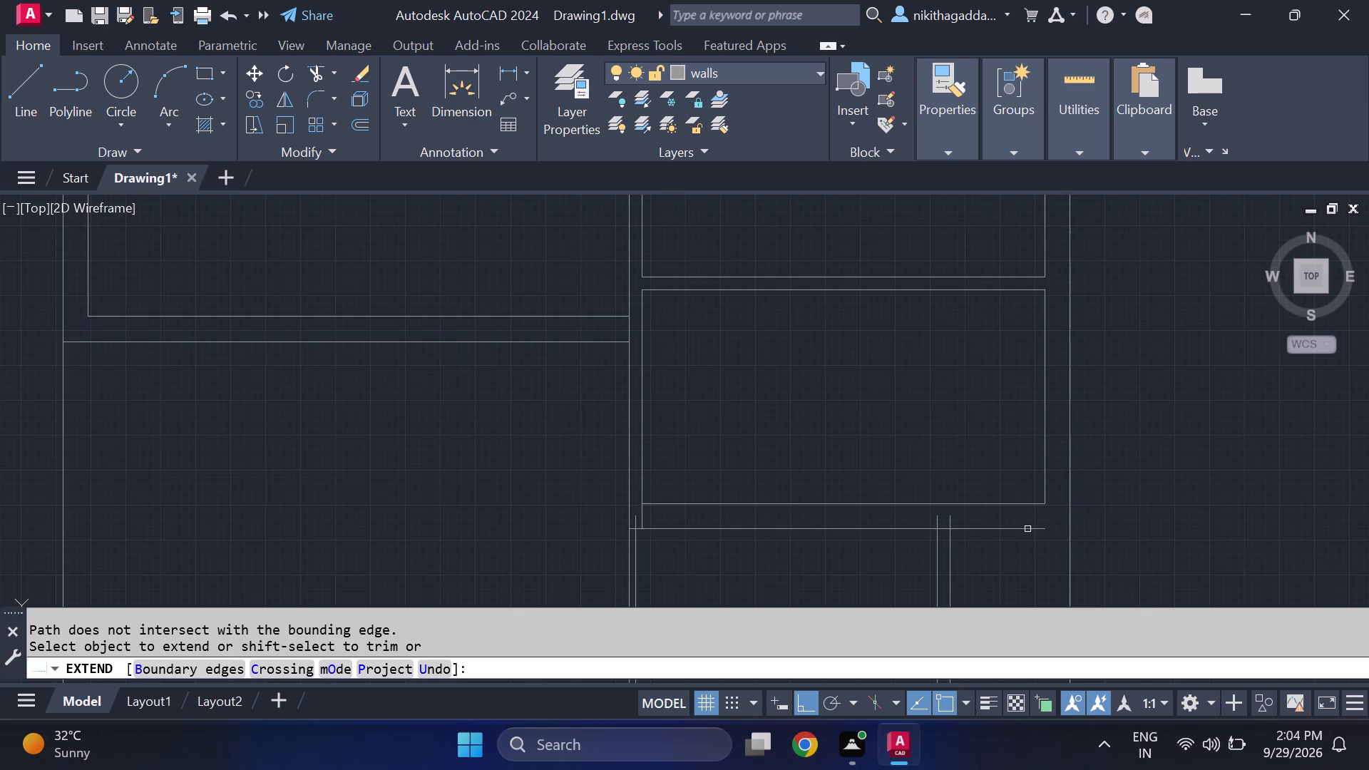
click(1027, 530)
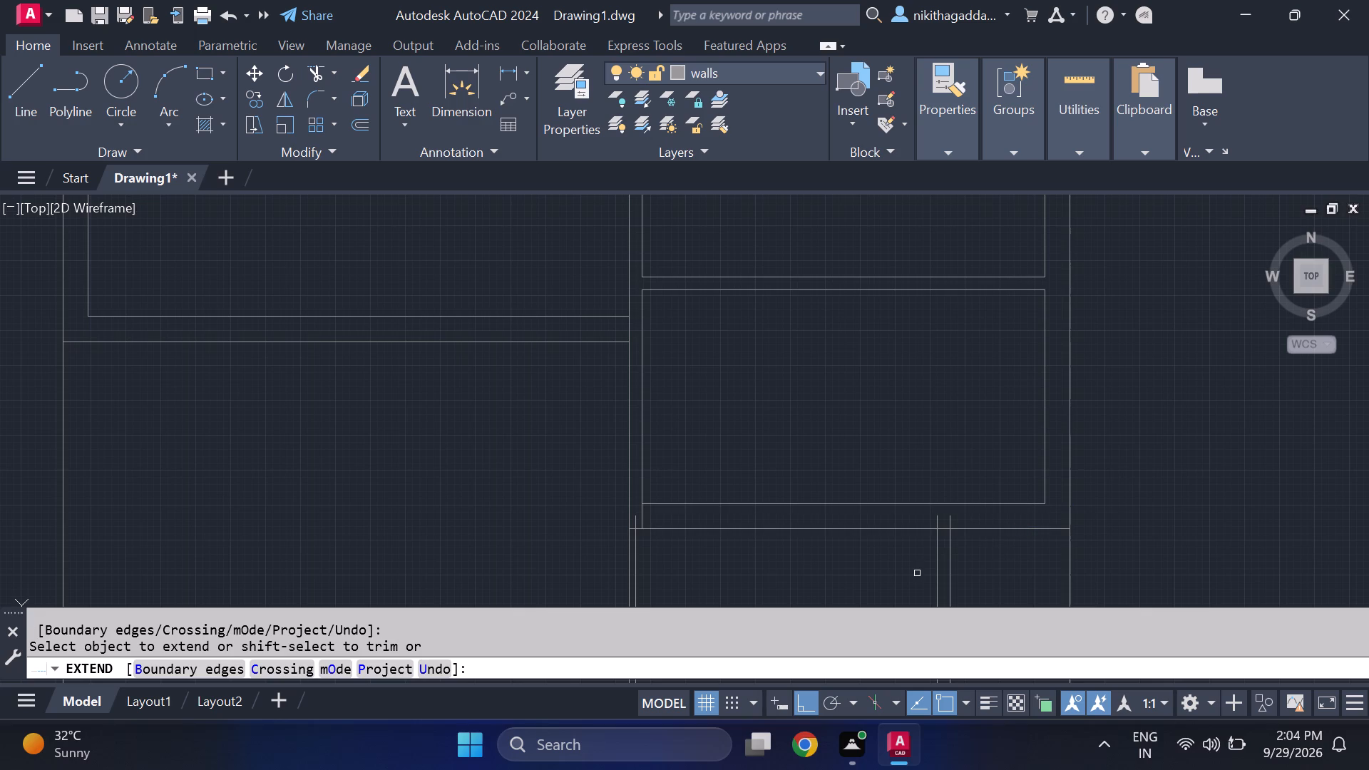
click(937, 534)
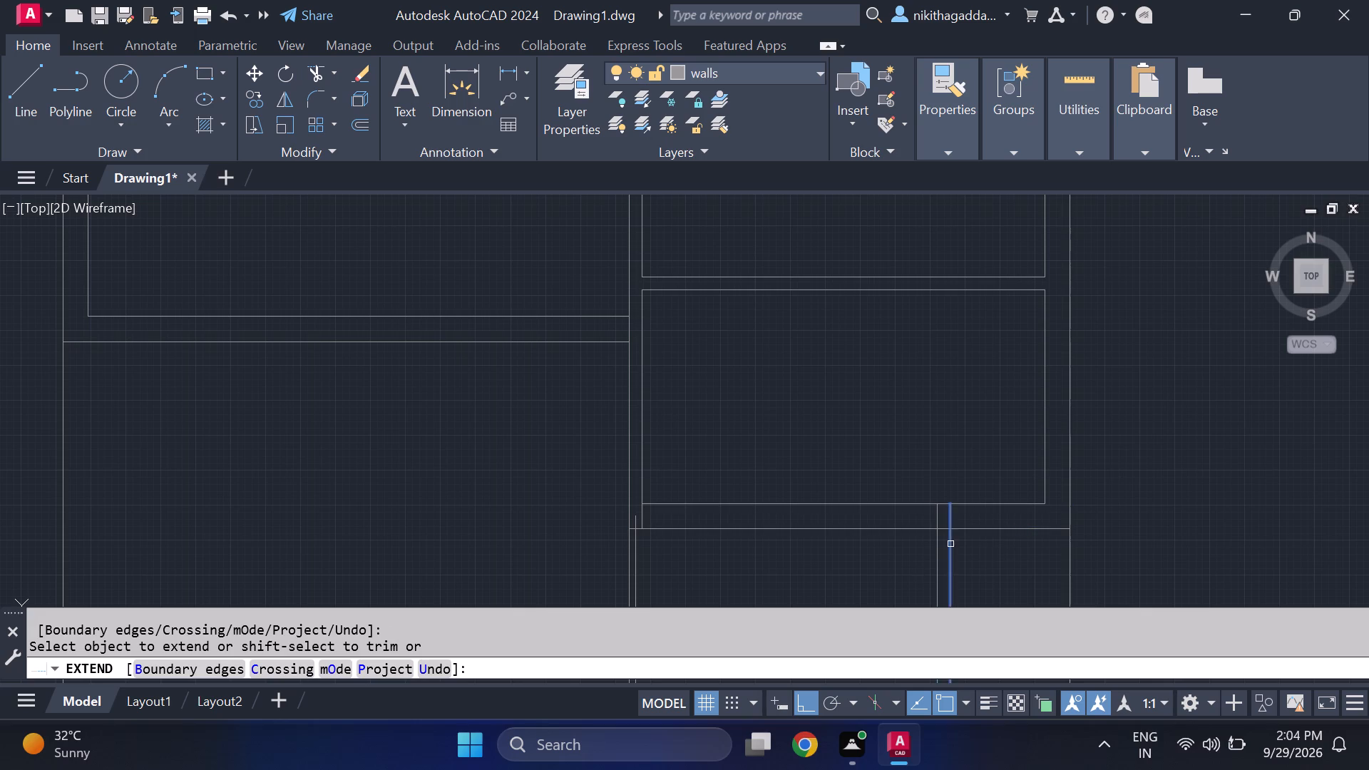
click(950, 544)
scroll(993, 530, down, 3)
middle_drag(1059, 557, 994, 481)
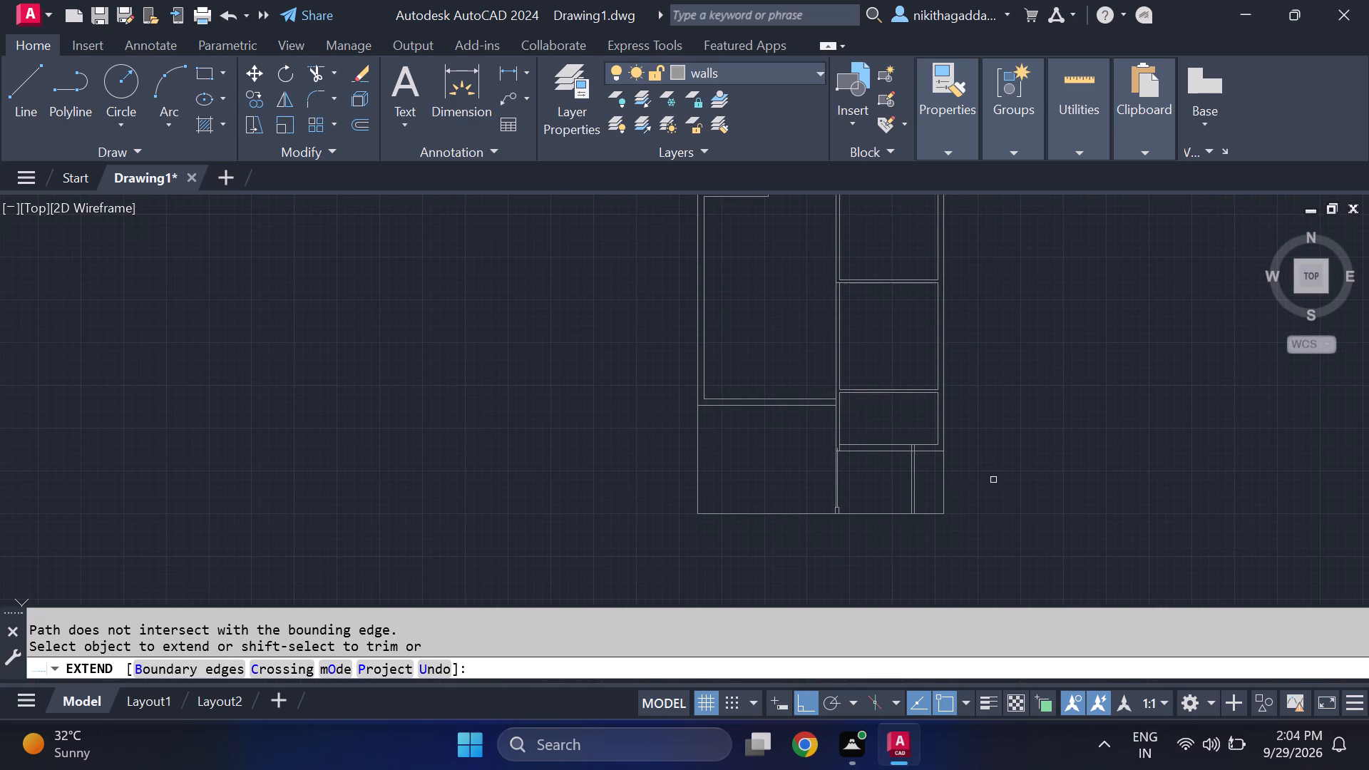
key(Escape)
Trim the two vertical line stubs inside the 9" wall where it meets the central vertical partition.
text(tr)
key(Return)
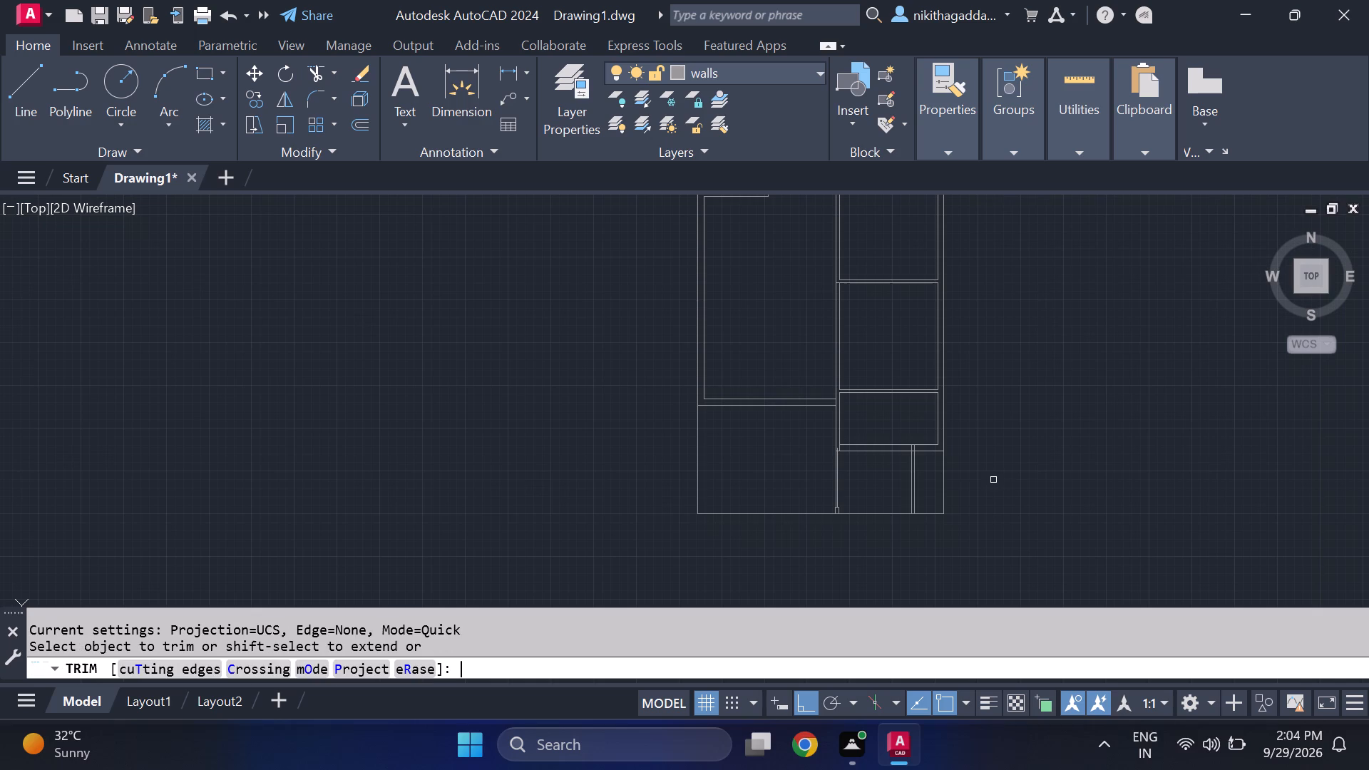
scroll(863, 490, up, 3)
scroll(762, 321, up, 2)
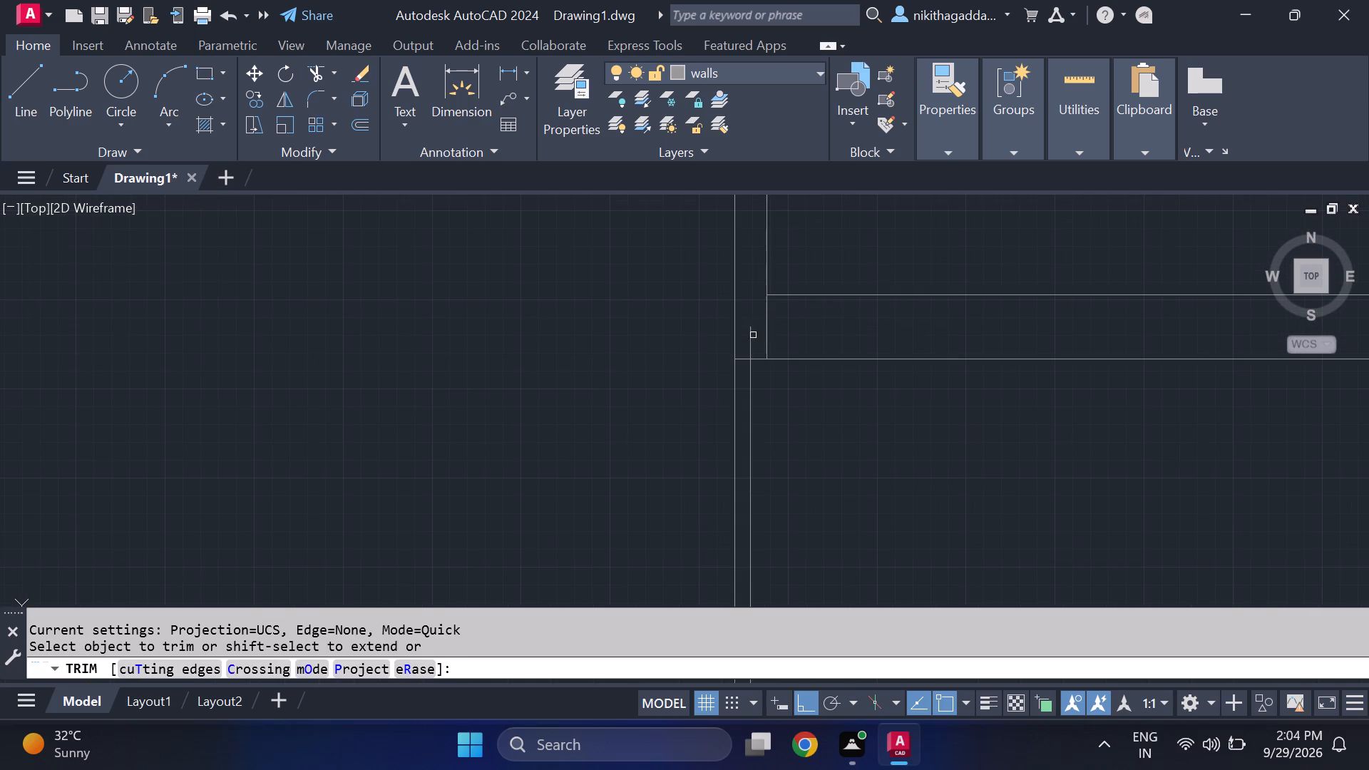
click(750, 340)
click(769, 340)
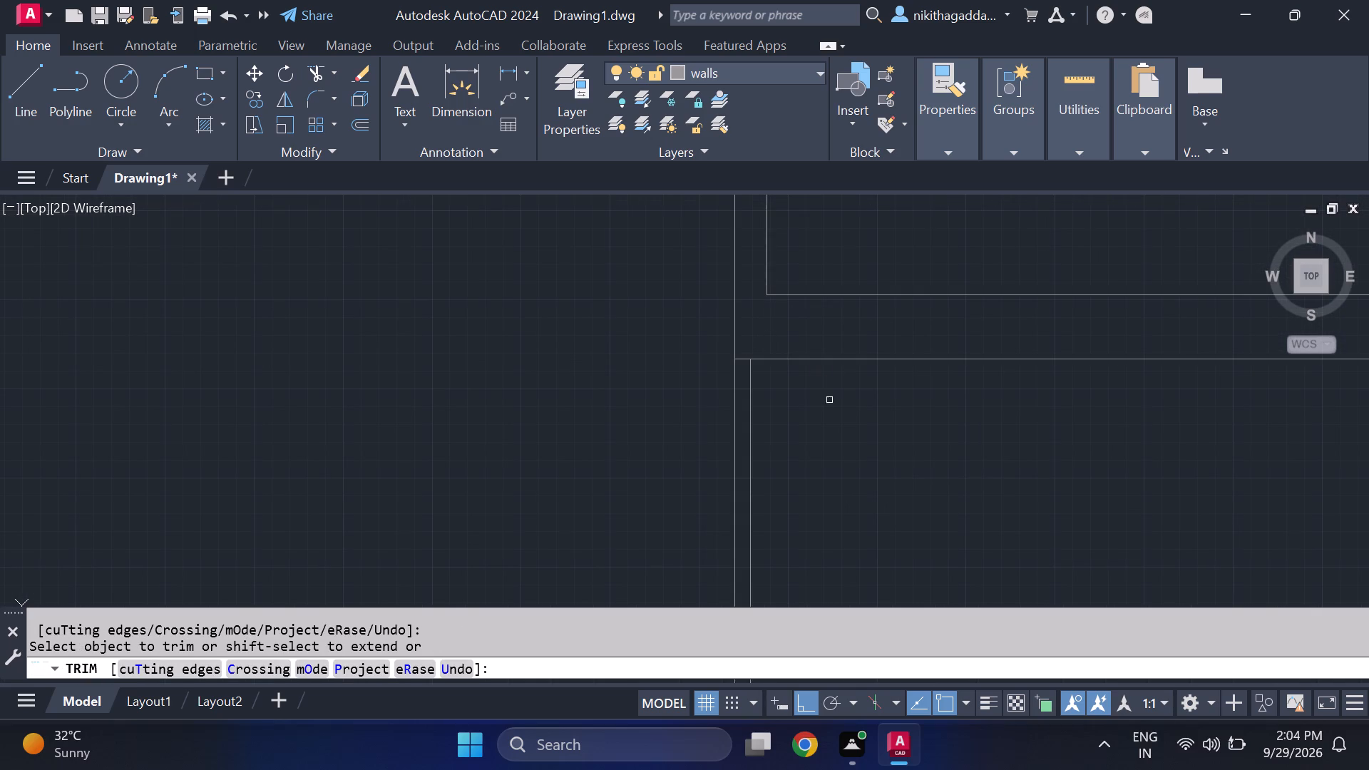
Trim the short lower partition's lines inside the 9" wall and the wall's lower line between the partition's two faces.
scroll(840, 419, down, 2)
scroll(945, 445, down, 2)
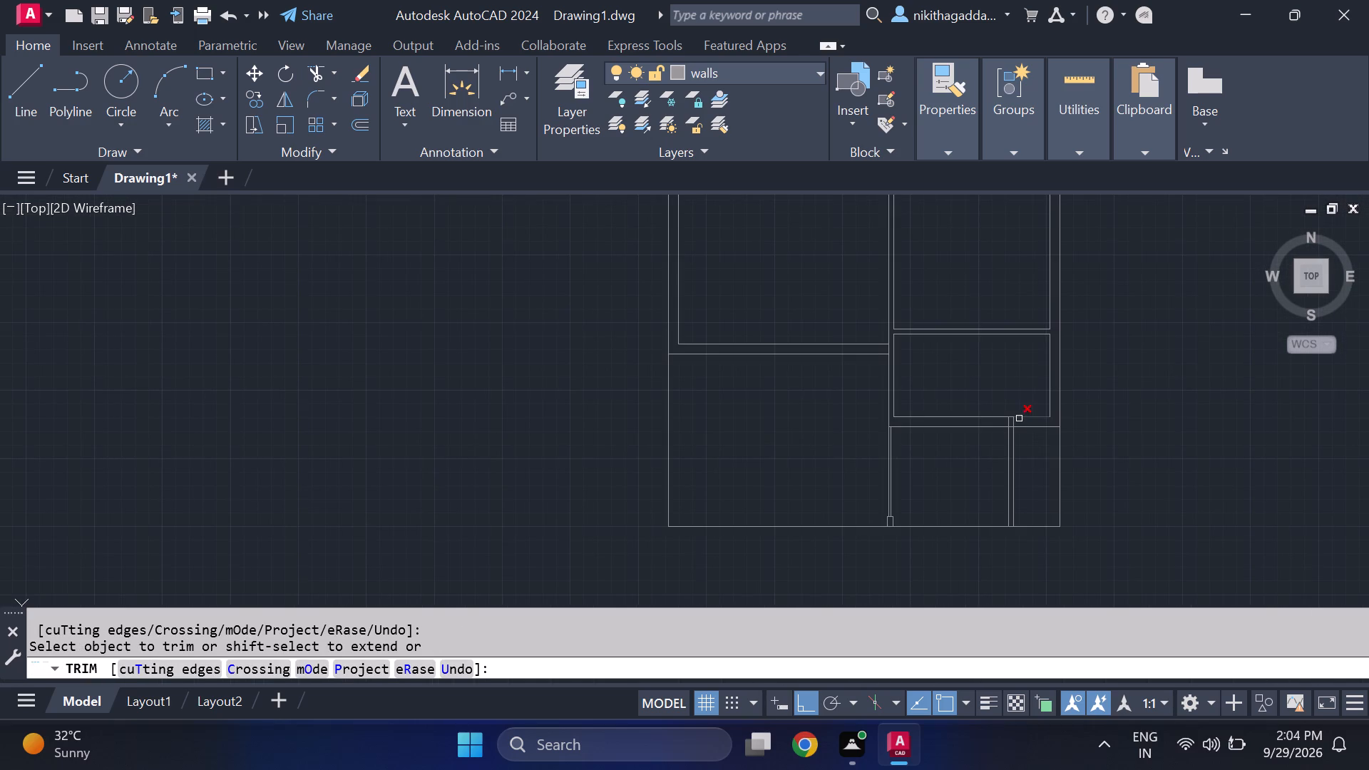
scroll(1017, 418, up, 3)
drag(1022, 430, 893, 432)
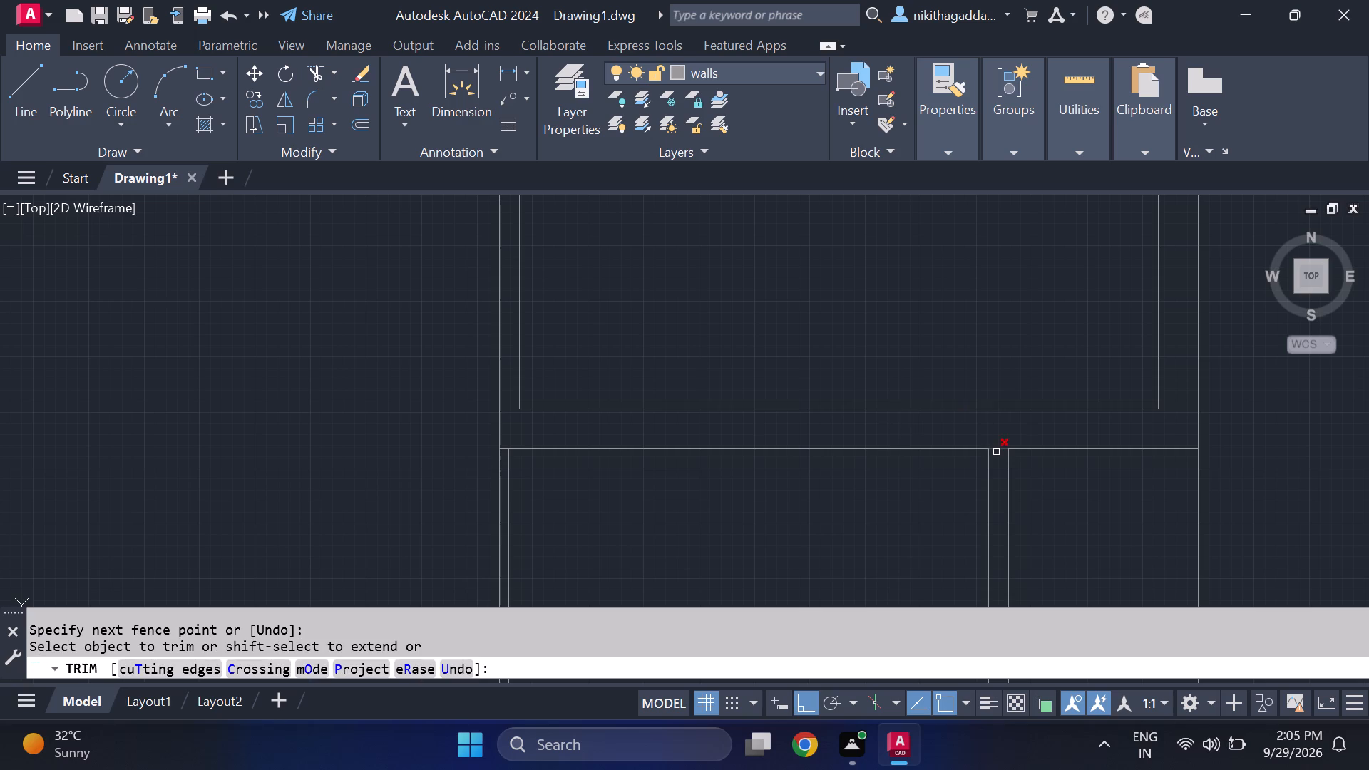
click(996, 451)
scroll(1010, 493, down, 3)
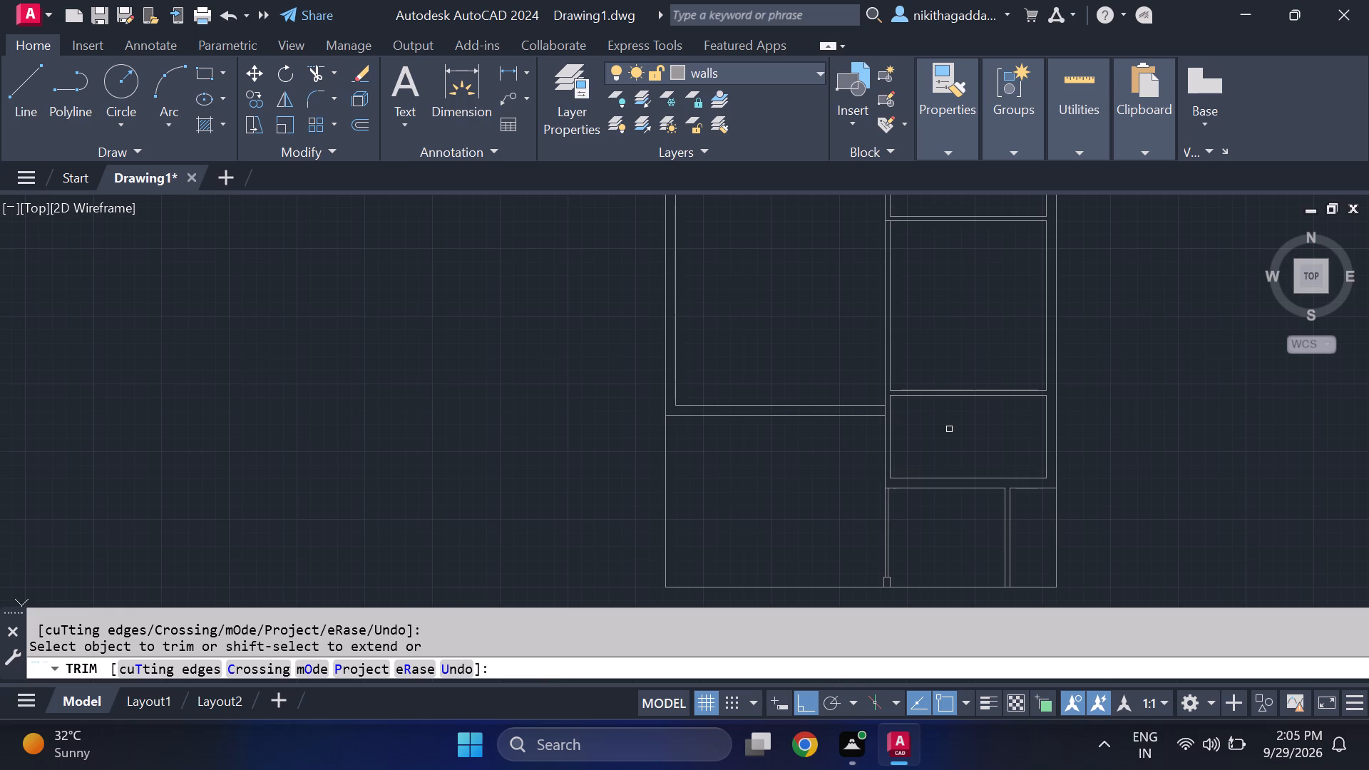
key(Escape)
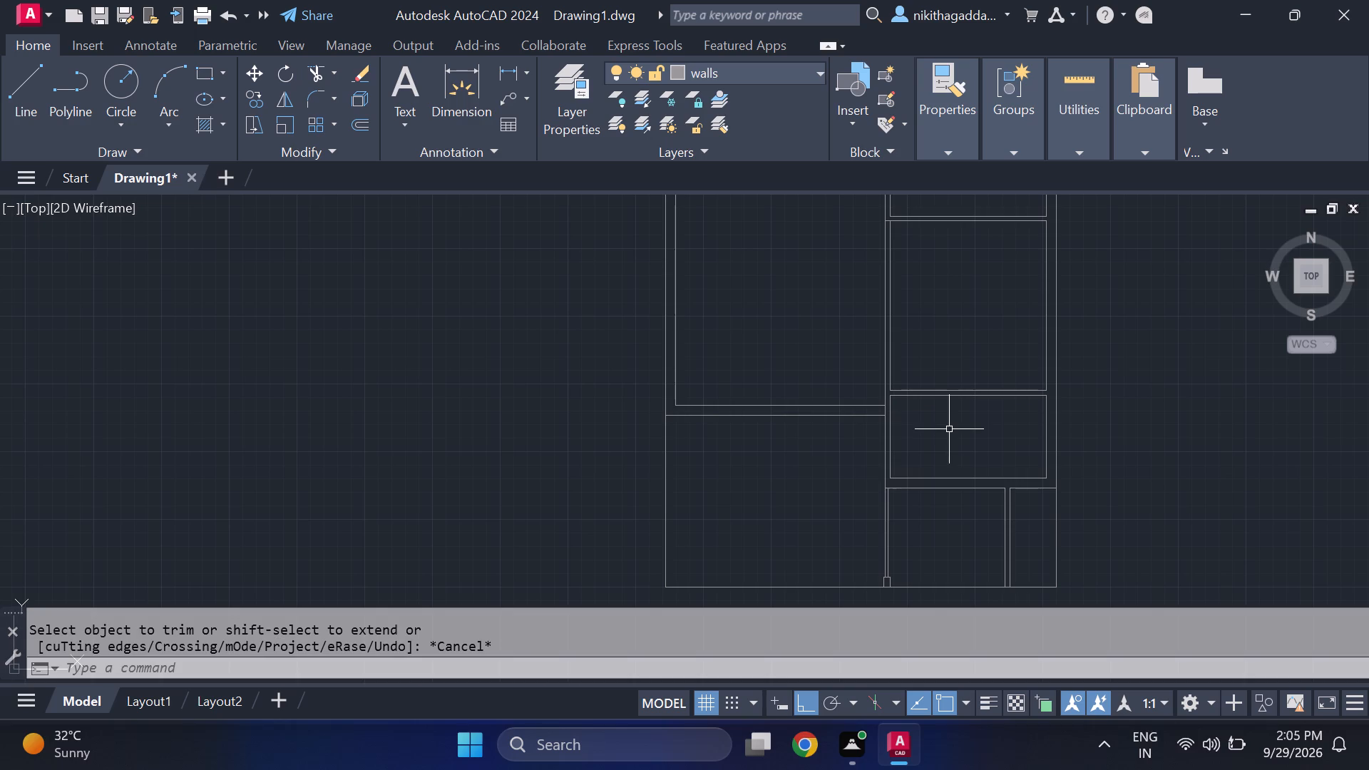
Trim the central partition's left face between the two lines of the left room's 9" bottom wall.
text(tr)
key(Return)
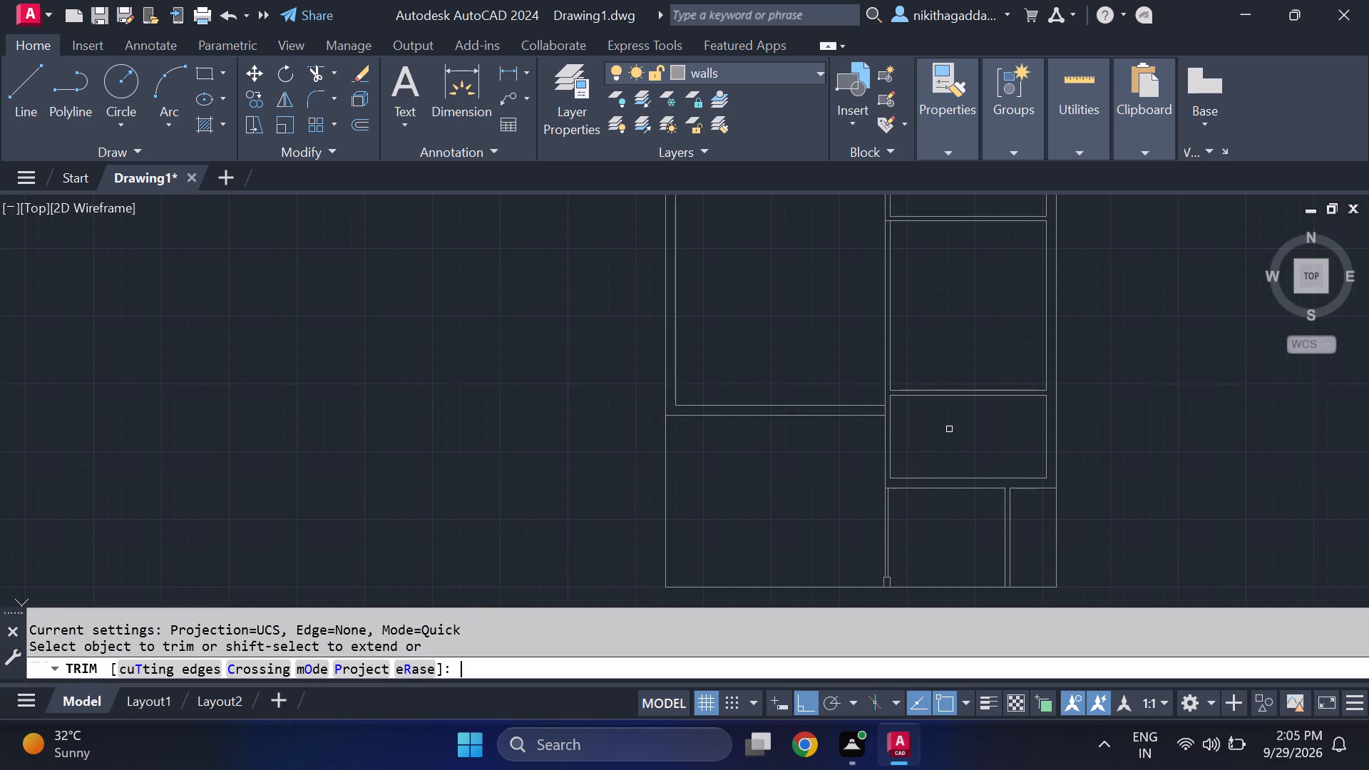
scroll(885, 425, up, 2)
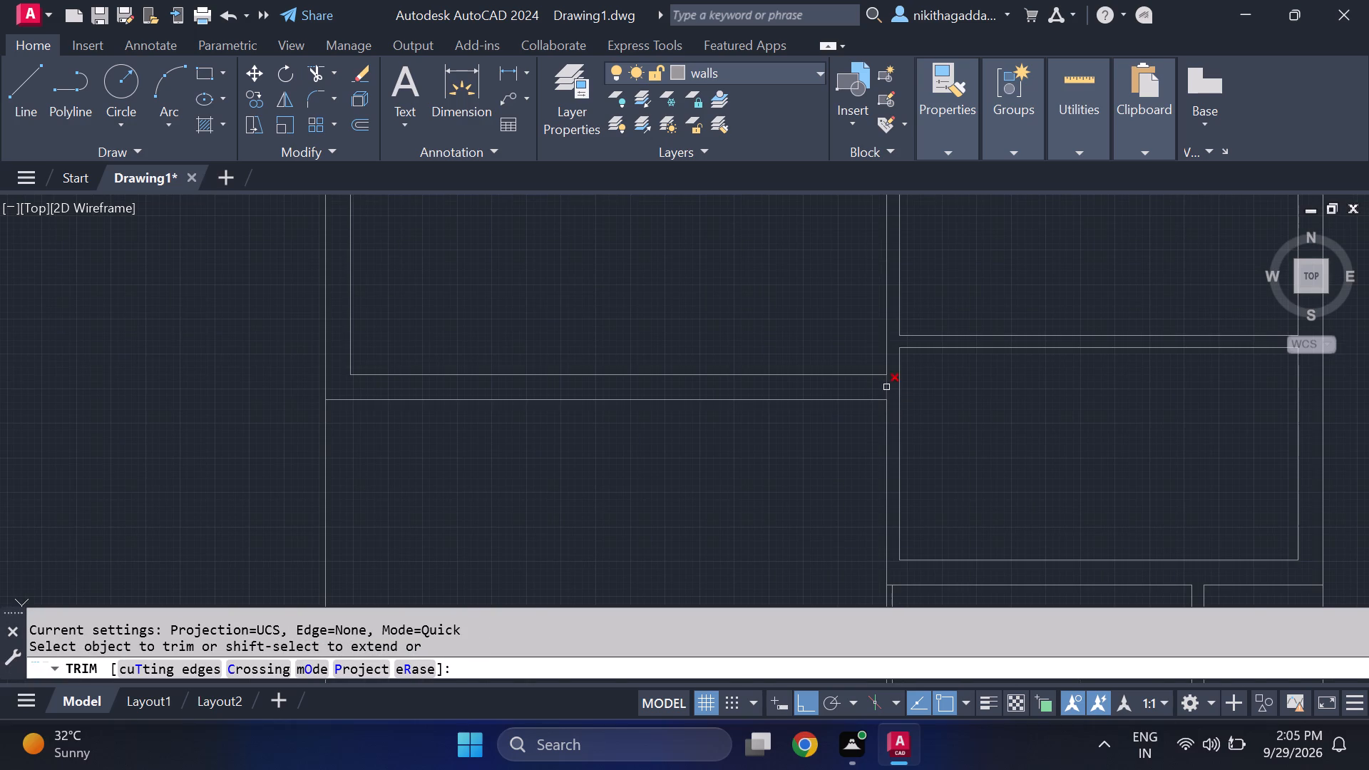
click(886, 387)
scroll(739, 534, down, 3)
key(Escape)
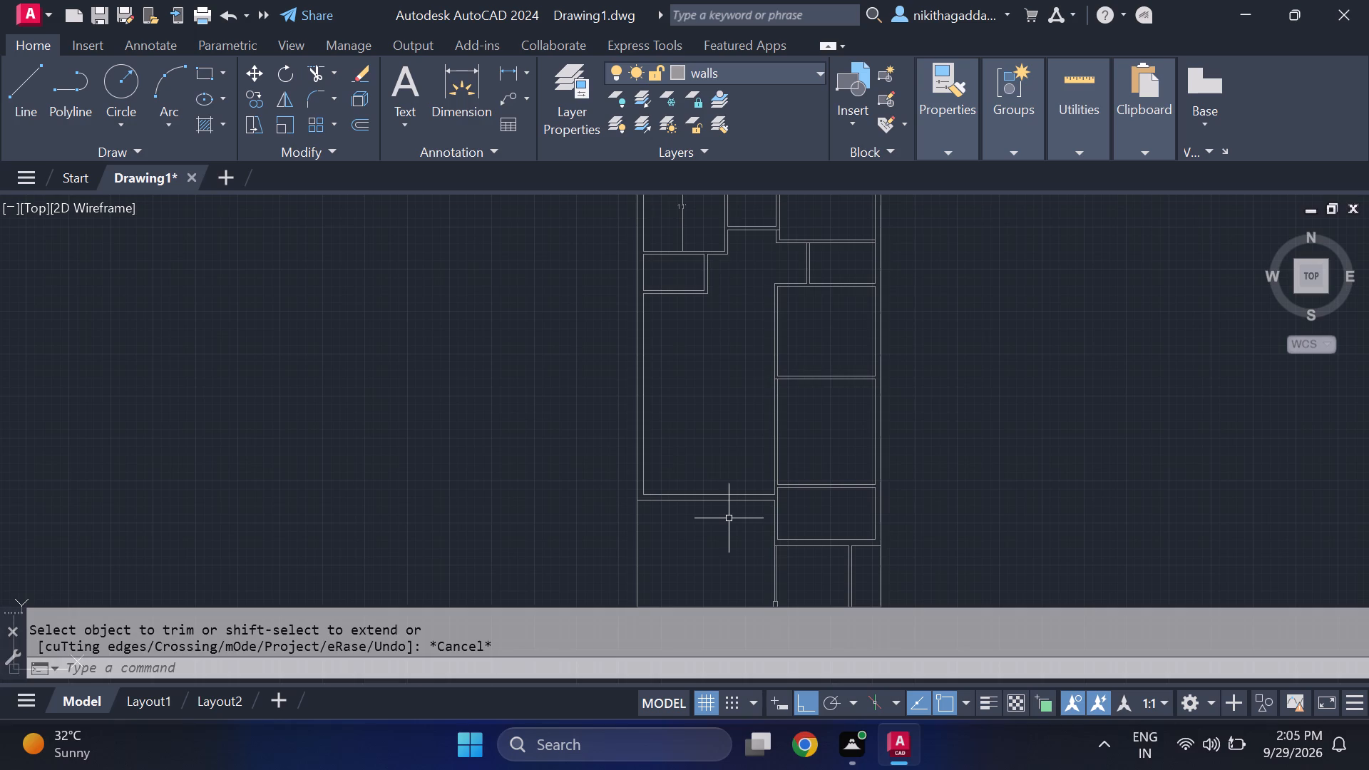
Offset the right inner wall line of the small right-hand room 3' to the left, into the room.
scroll(770, 525, up, 1)
middle_drag(853, 506, 708, 486)
middle_click(708, 486)
scroll(713, 473, up, 2)
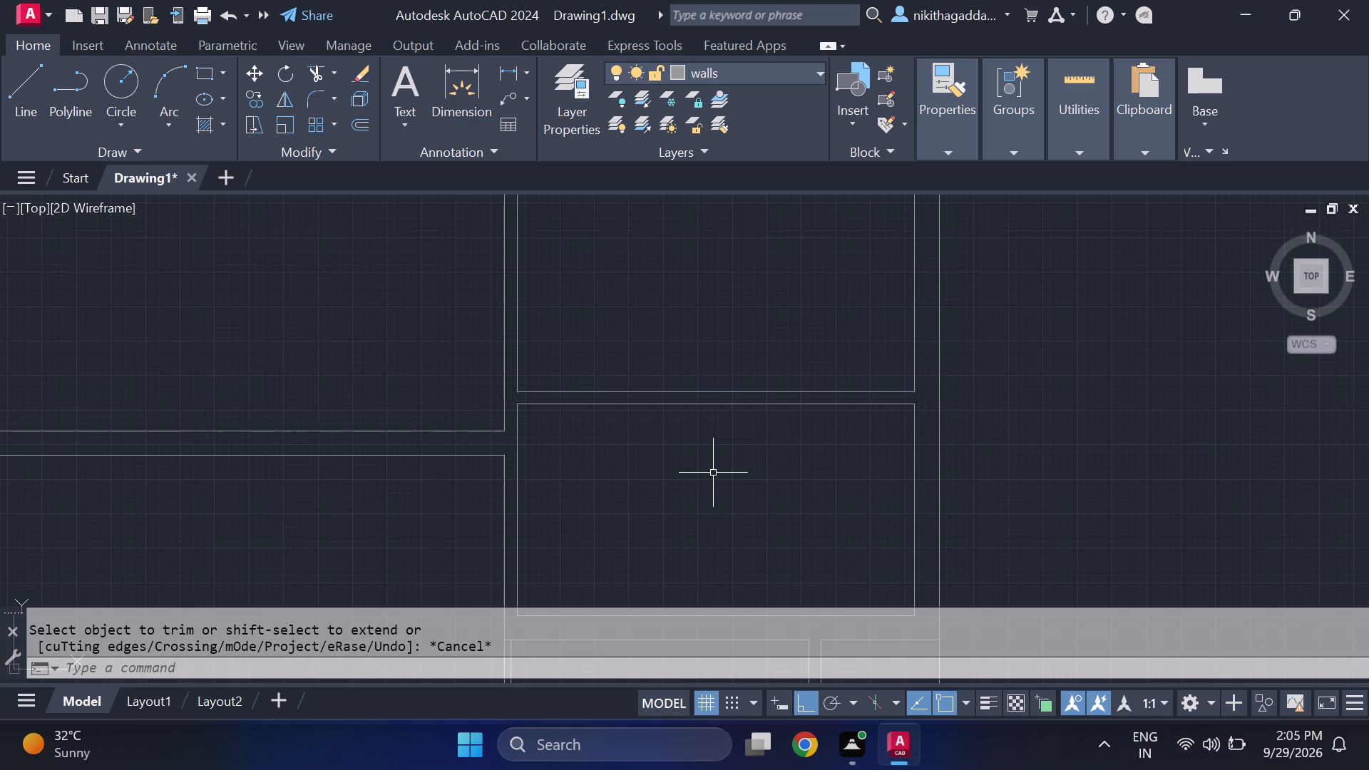
text(og)
key(BackSpace)
key(f)
key(Return)
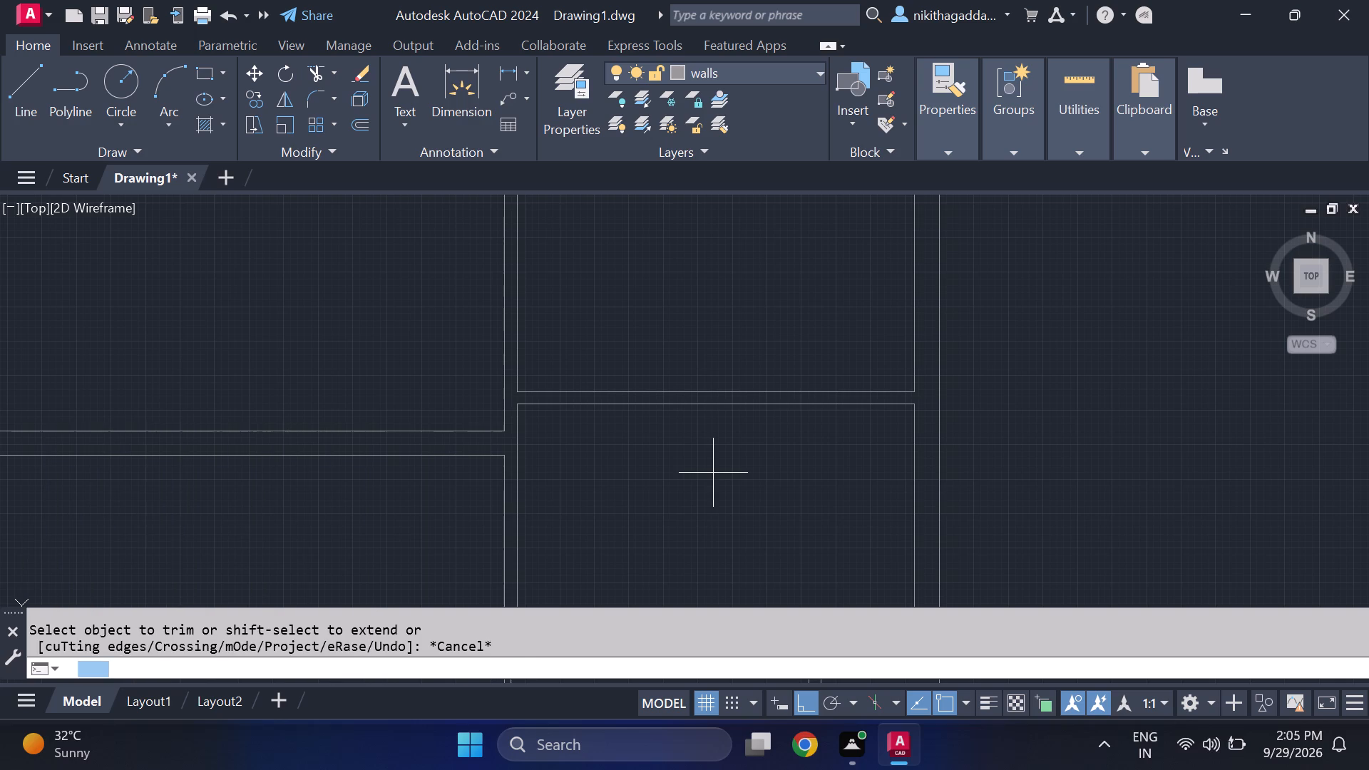
text(3')
key(Return)
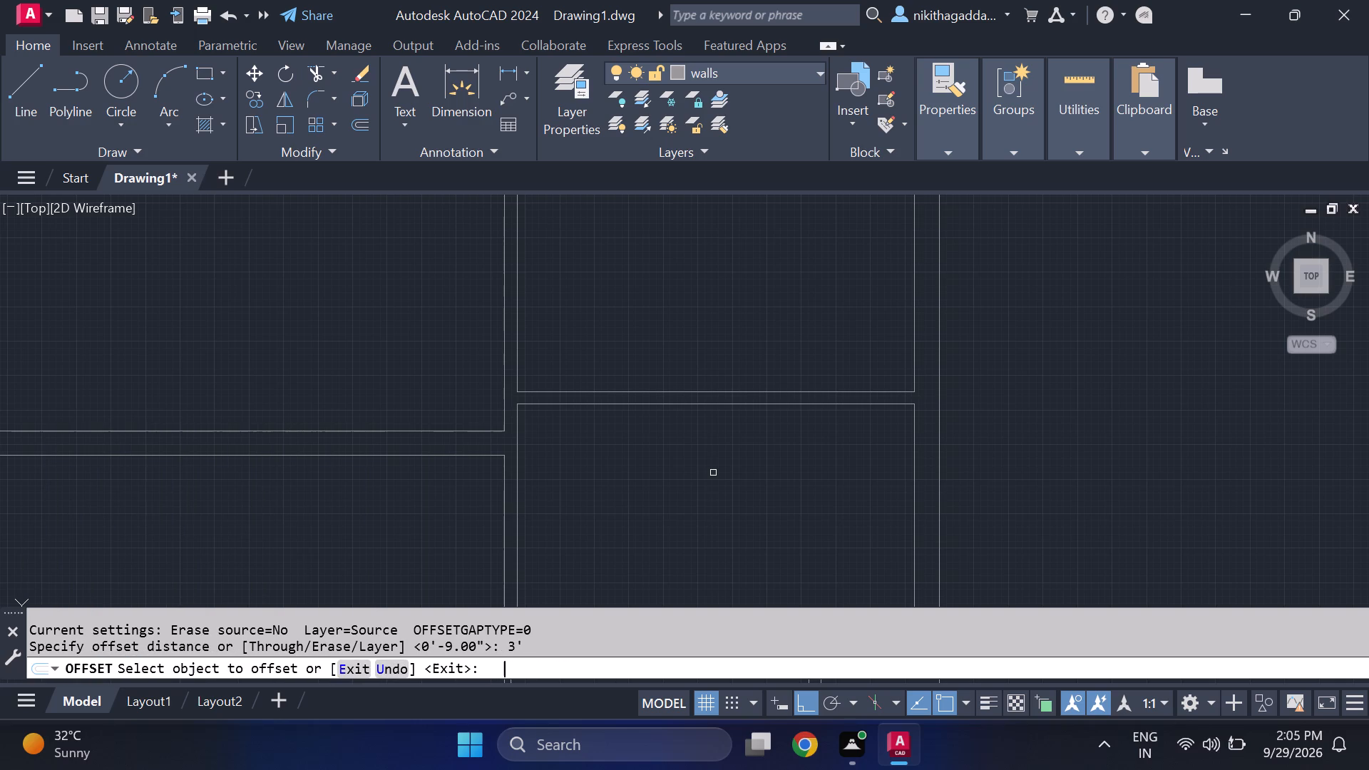
click(913, 462)
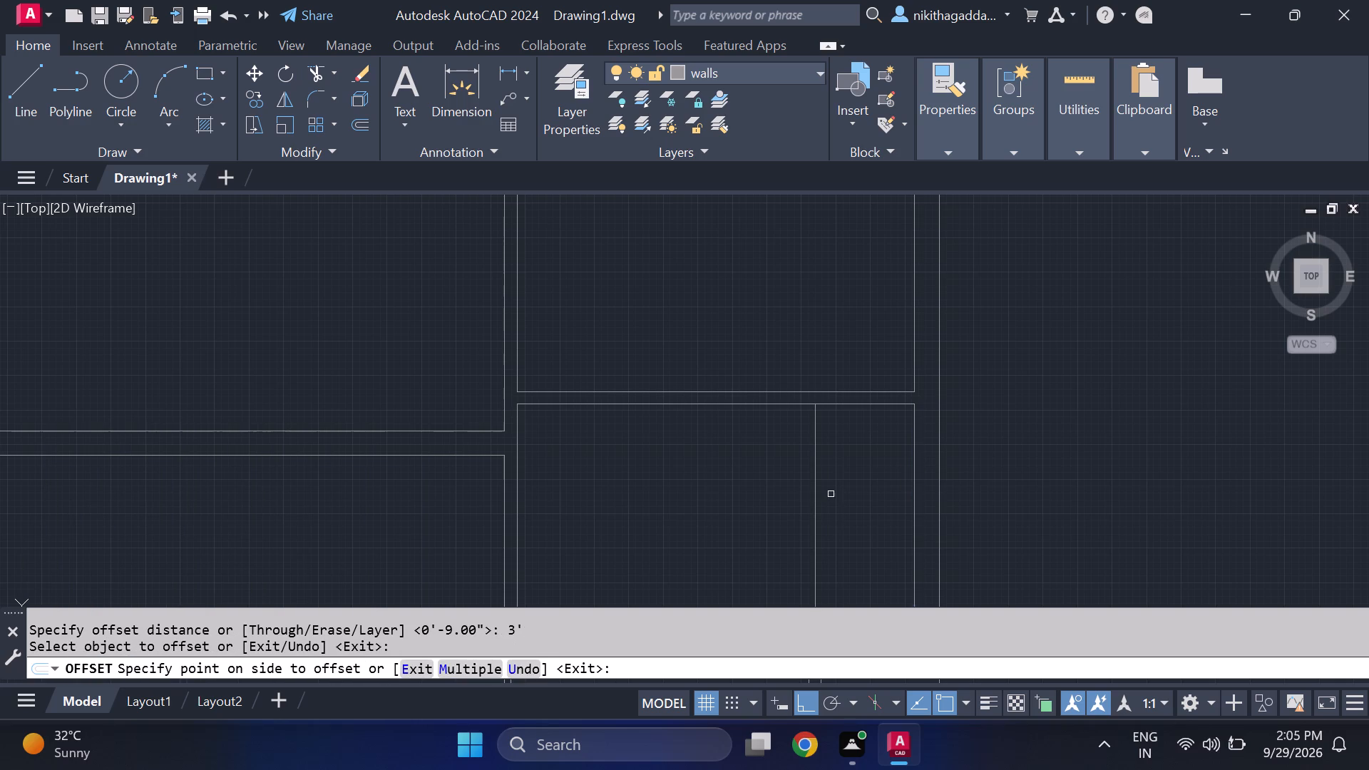
click(831, 494)
key(Escape)
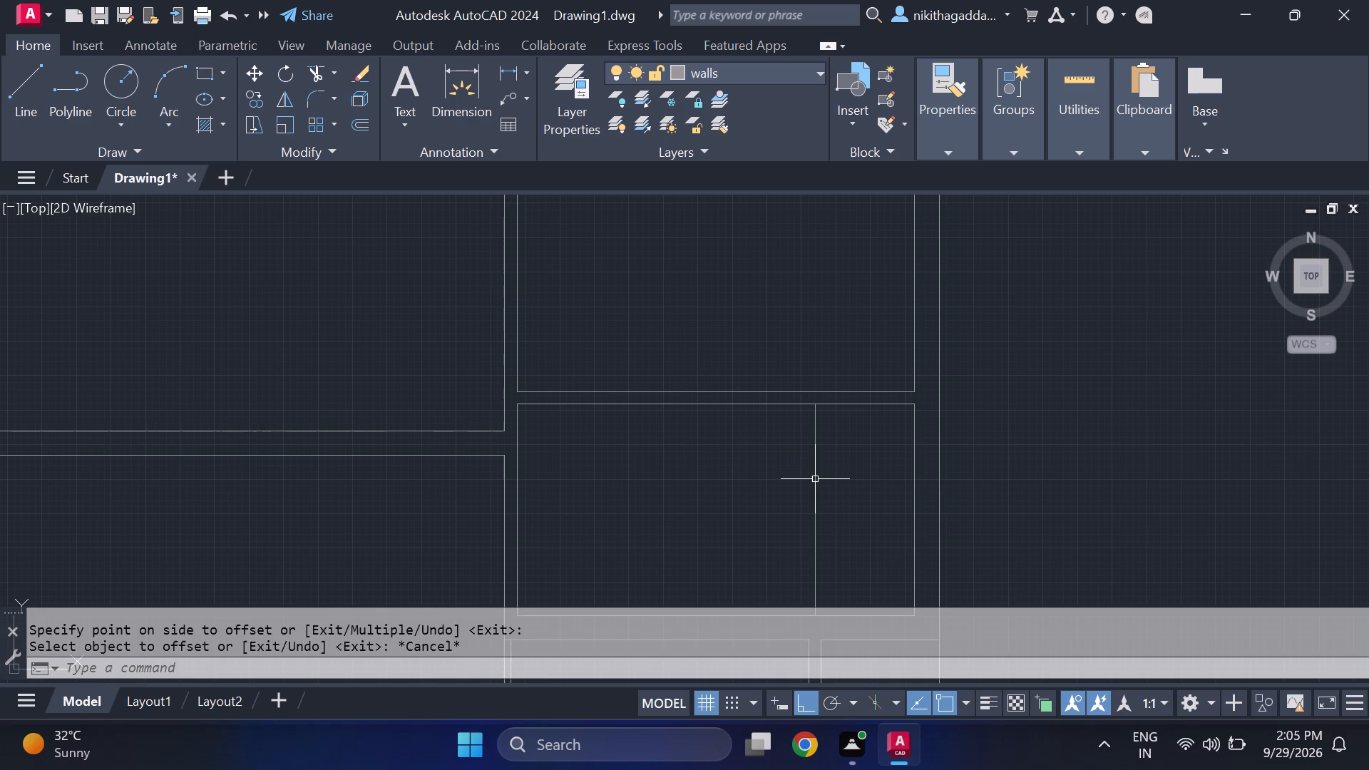
Offset the new vertical line in the small right-hand room 6'6" to the left.
text(of)
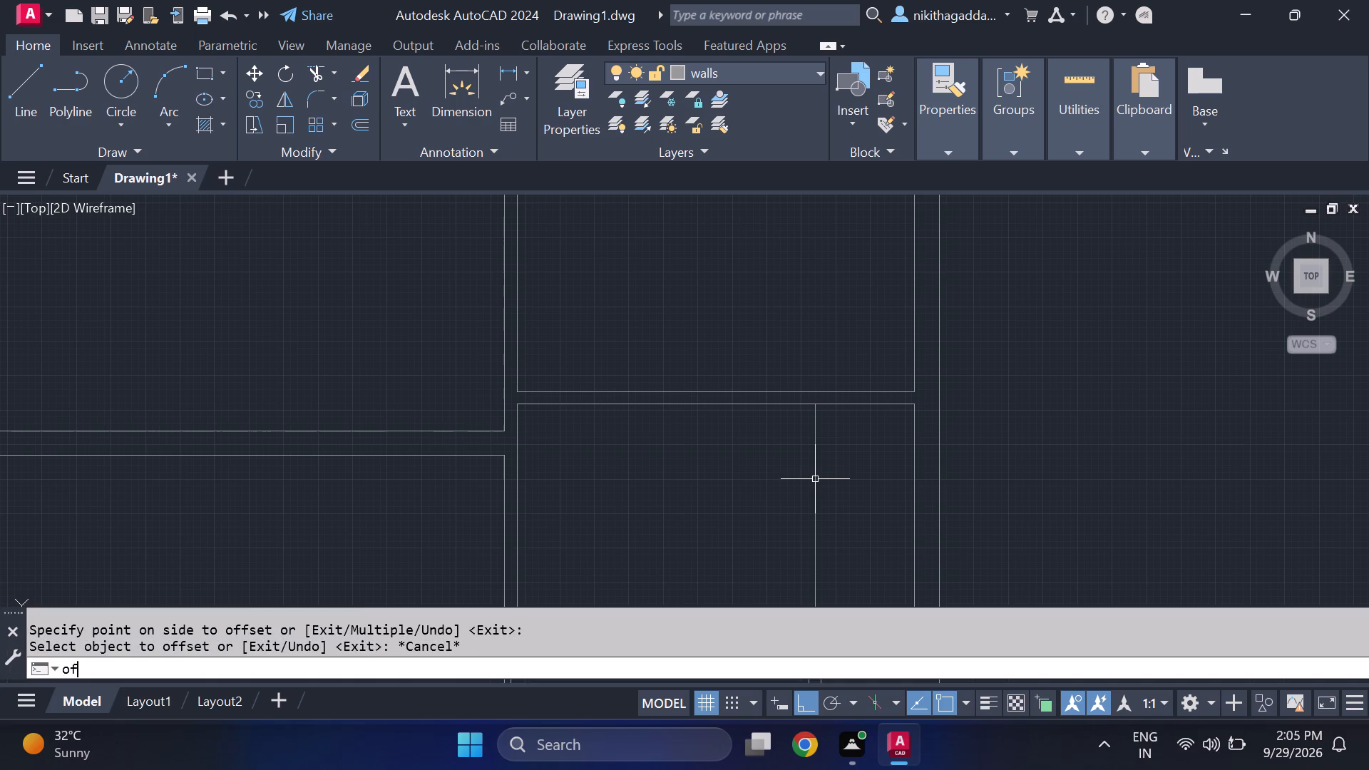
key(Return)
text(6')
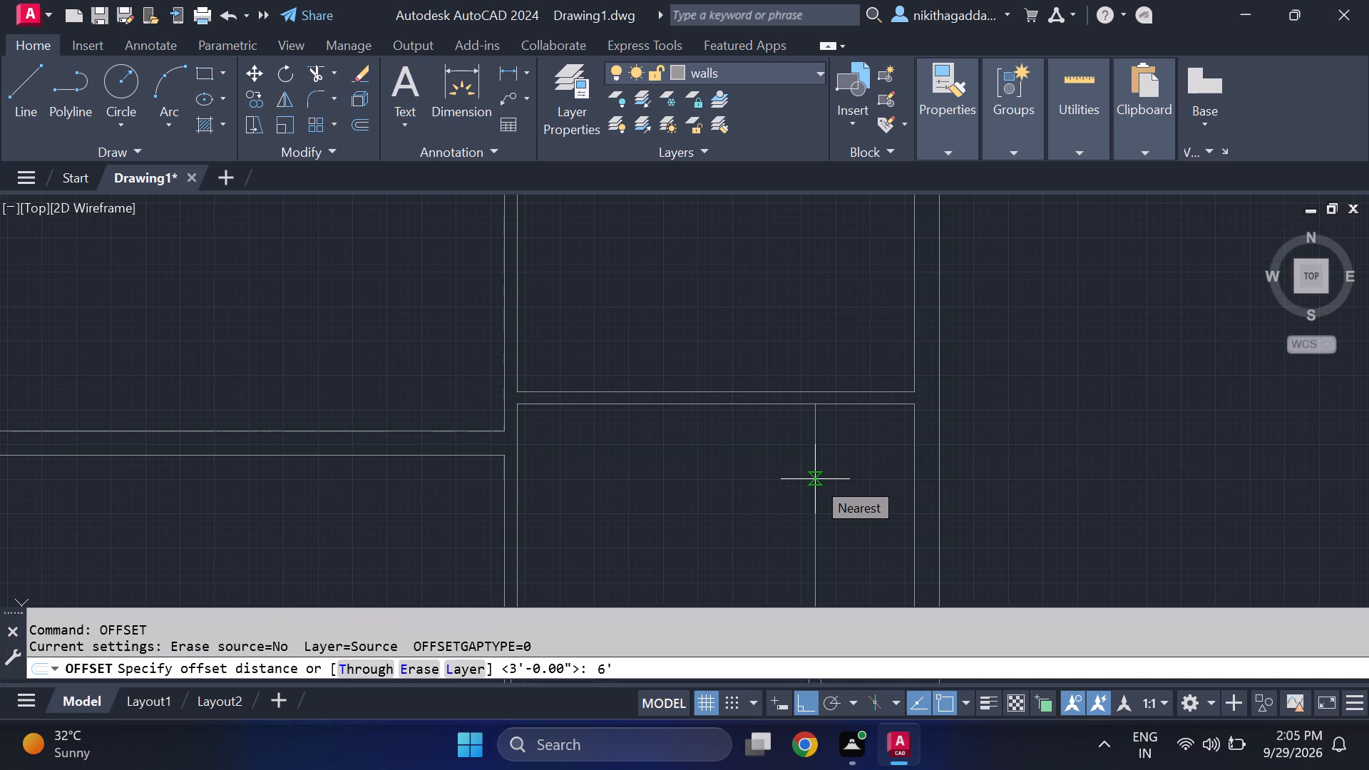
text(6")
key(Return)
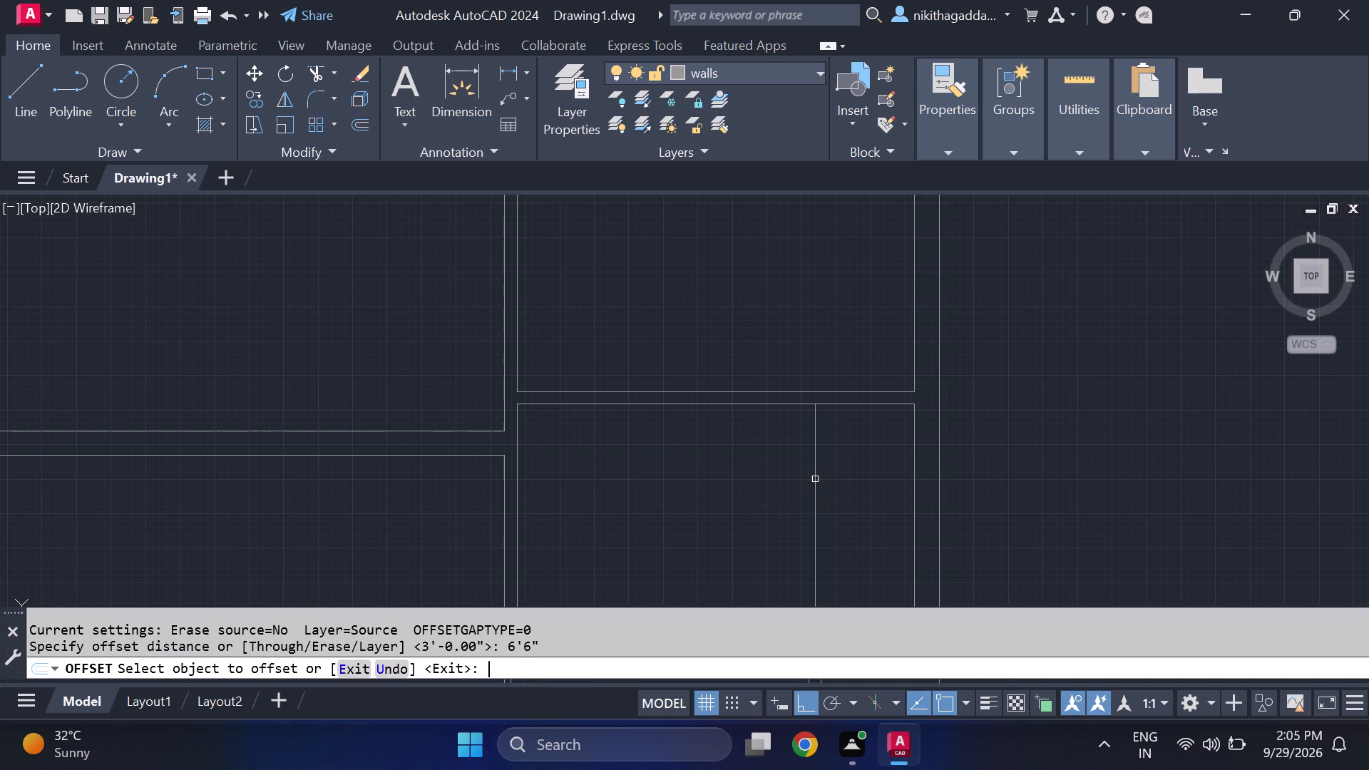
click(815, 473)
click(668, 510)
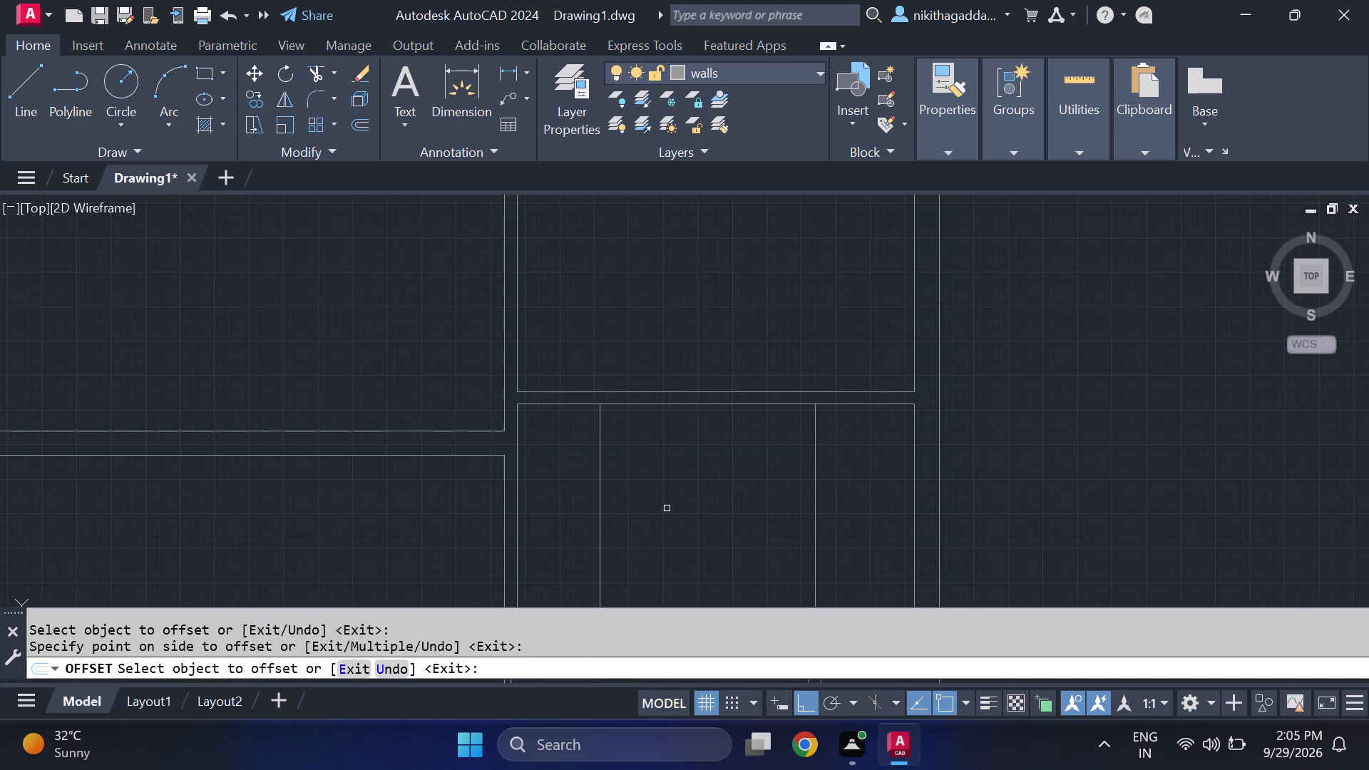
scroll(667, 508, down, 3)
scroll(667, 508, up, 2)
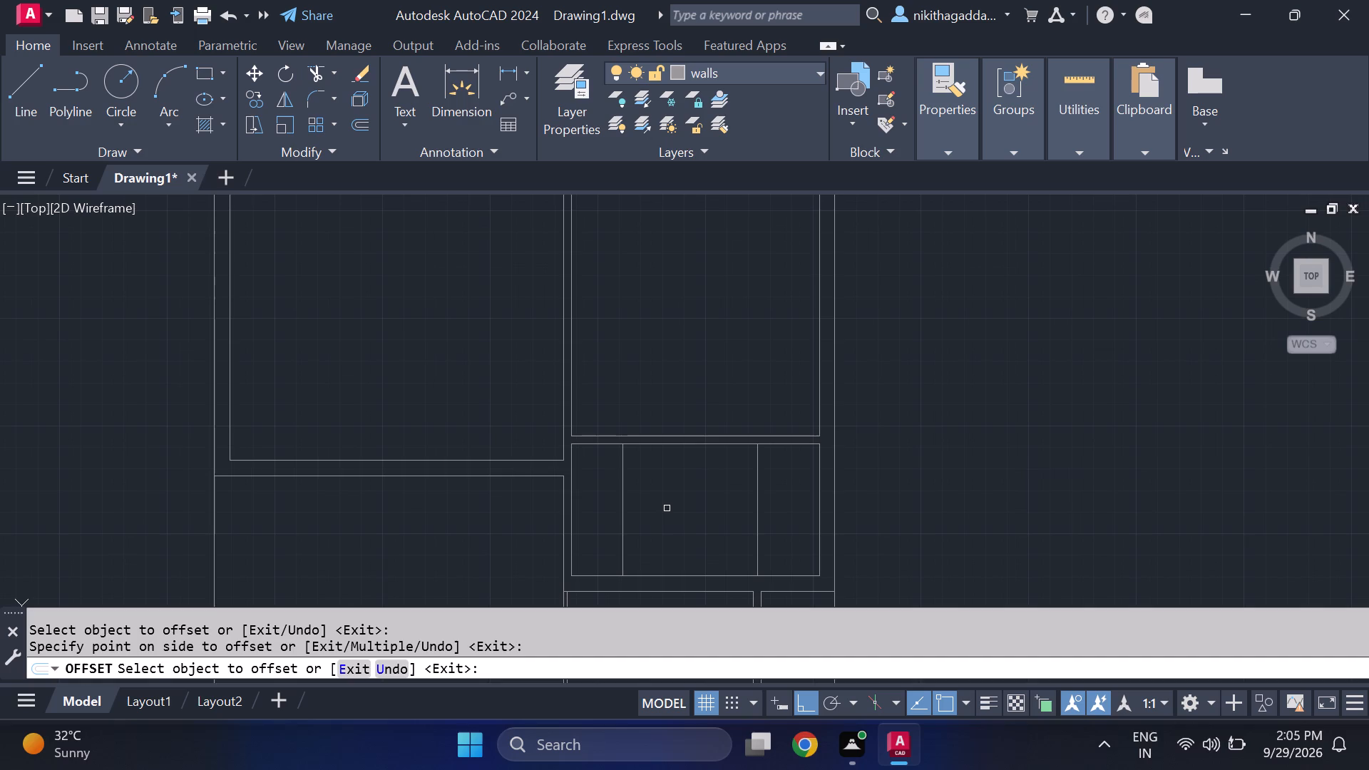
key(Escape)
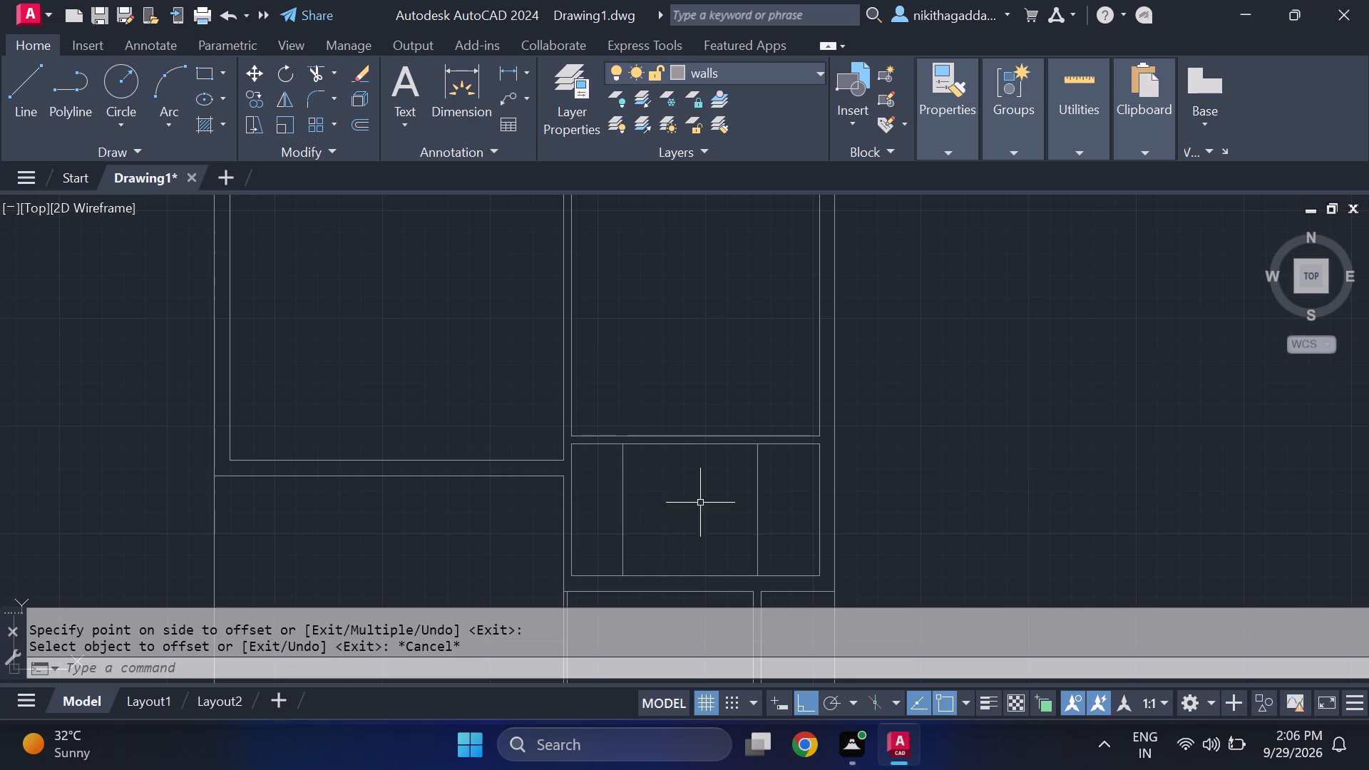
Offset the right one of the two new vertical lines 4.5" to the left to give that partition its thickness.
scroll(752, 481, up, 1)
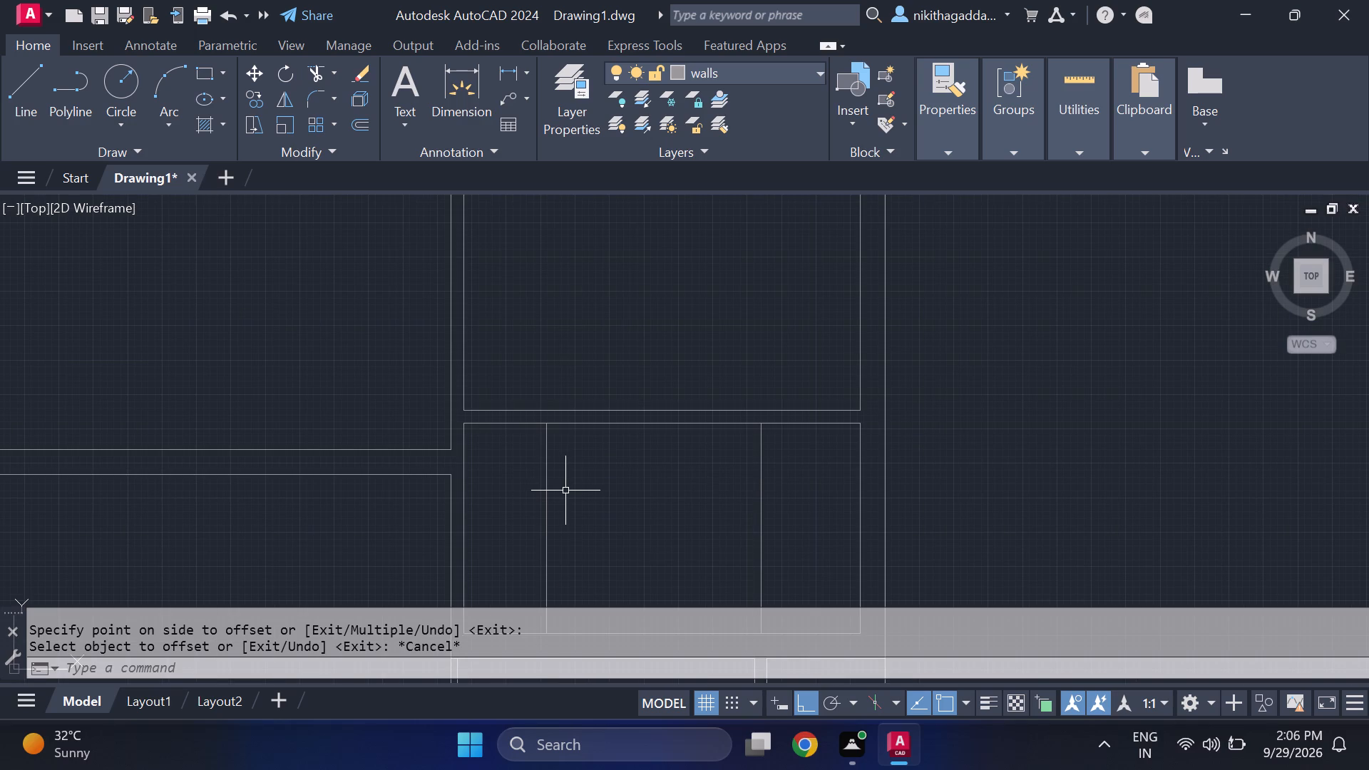
text(of)
key(Return)
text(4.5")
key(Return)
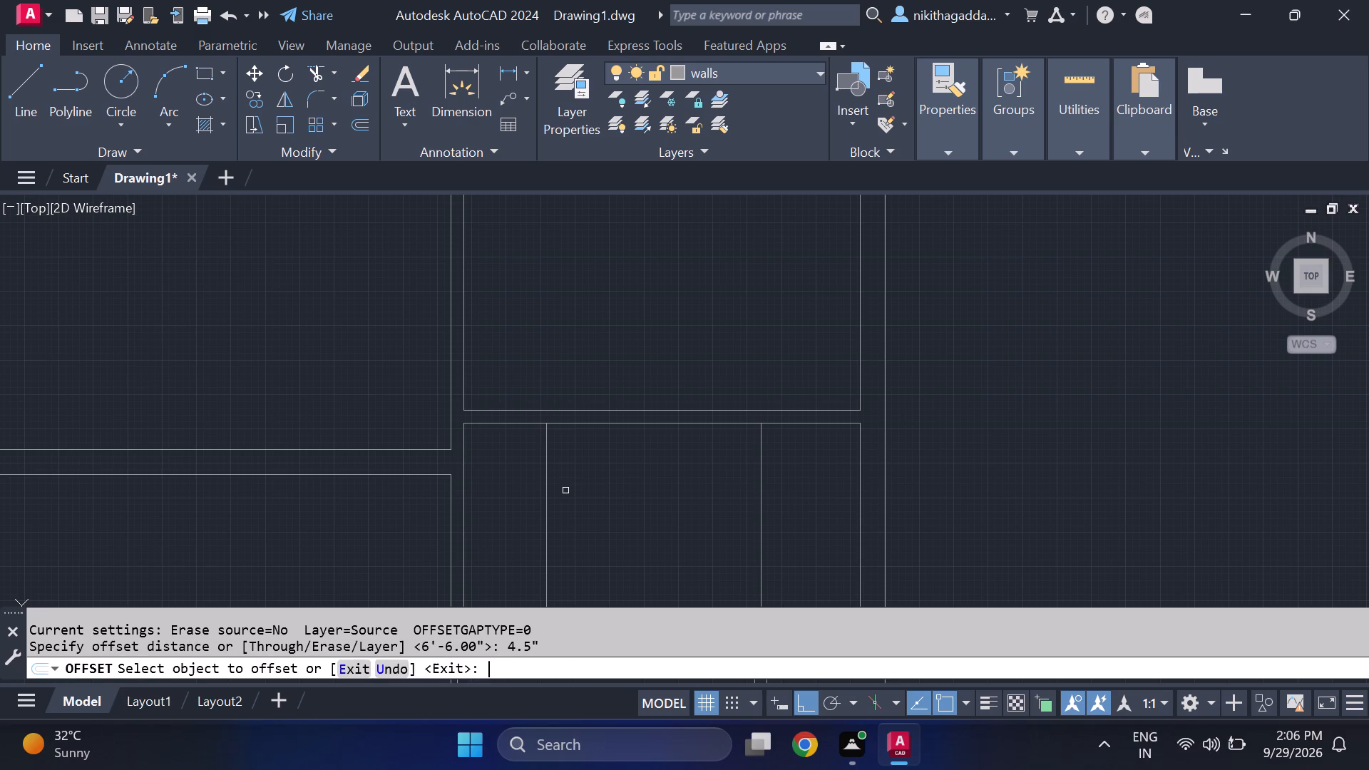
click(757, 474)
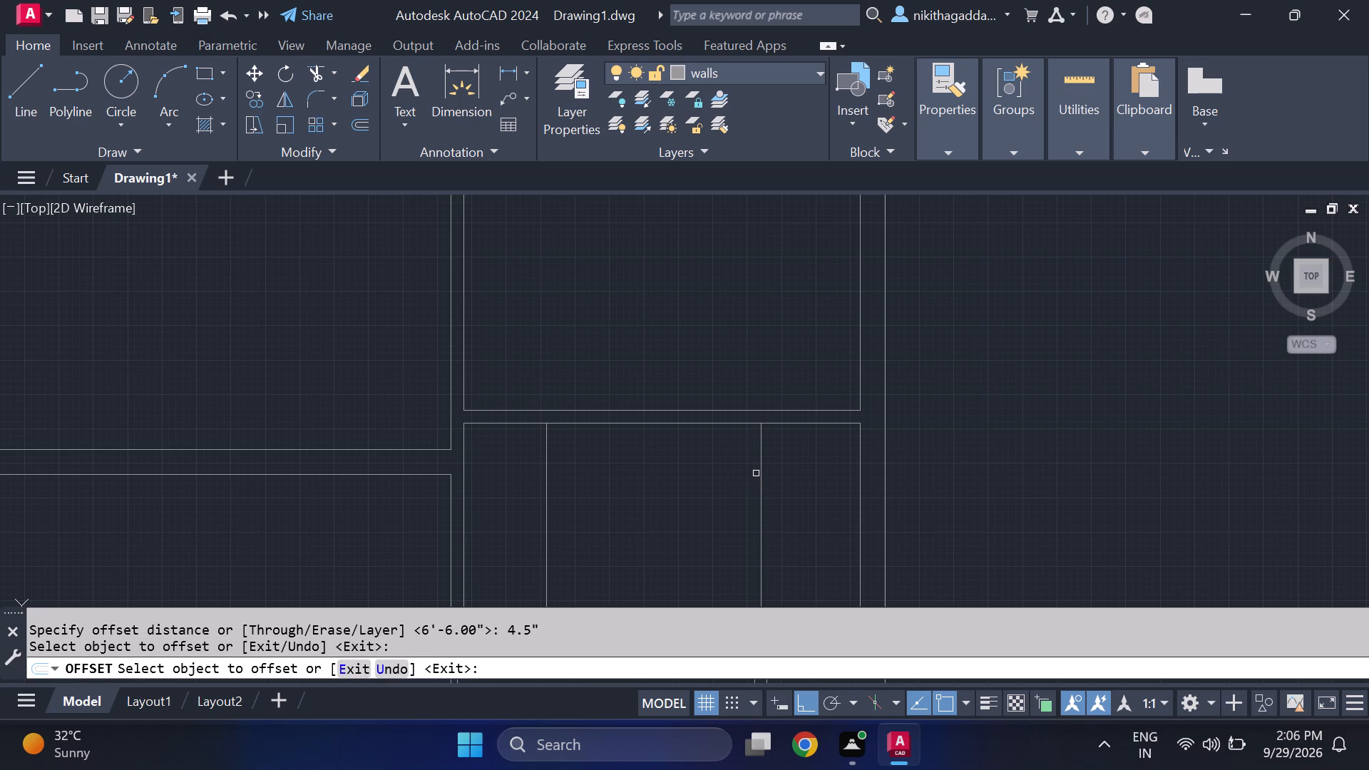
click(762, 465)
click(744, 478)
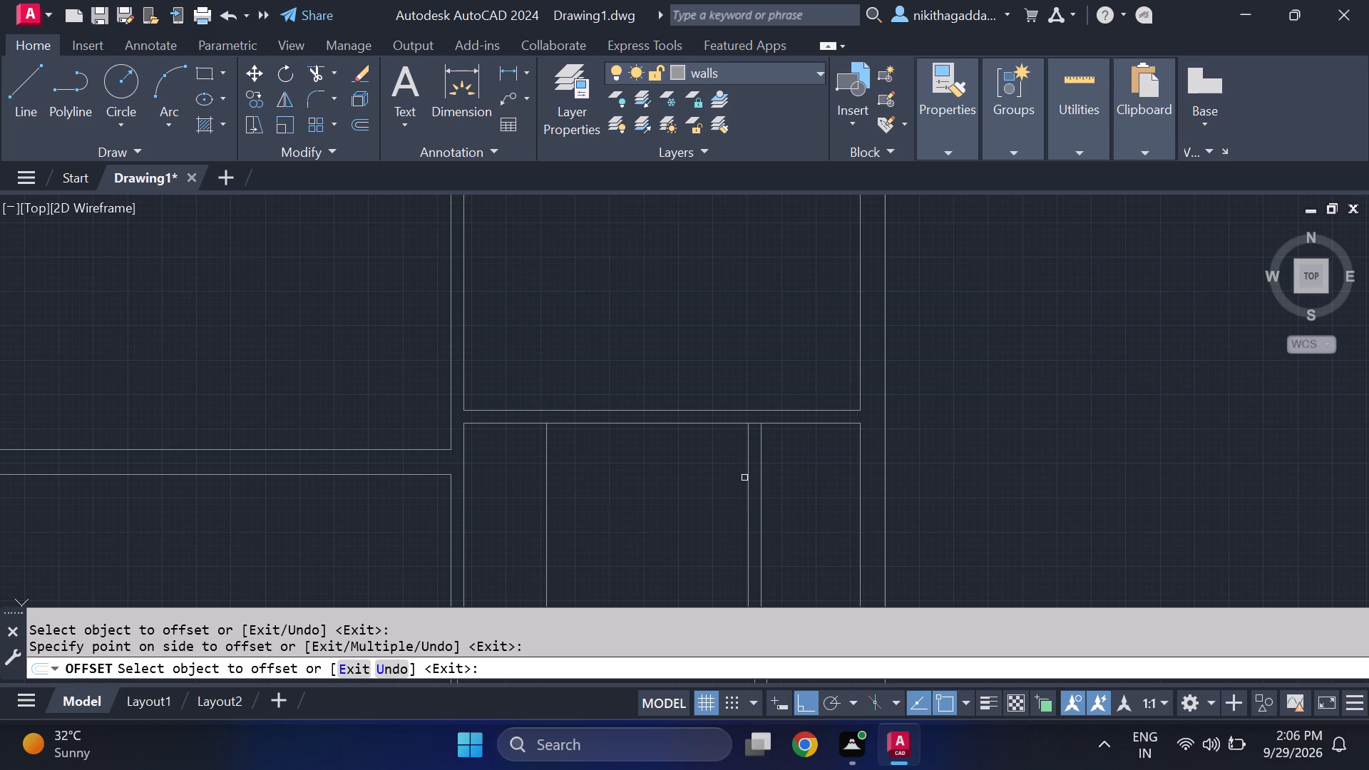
key(Escape)
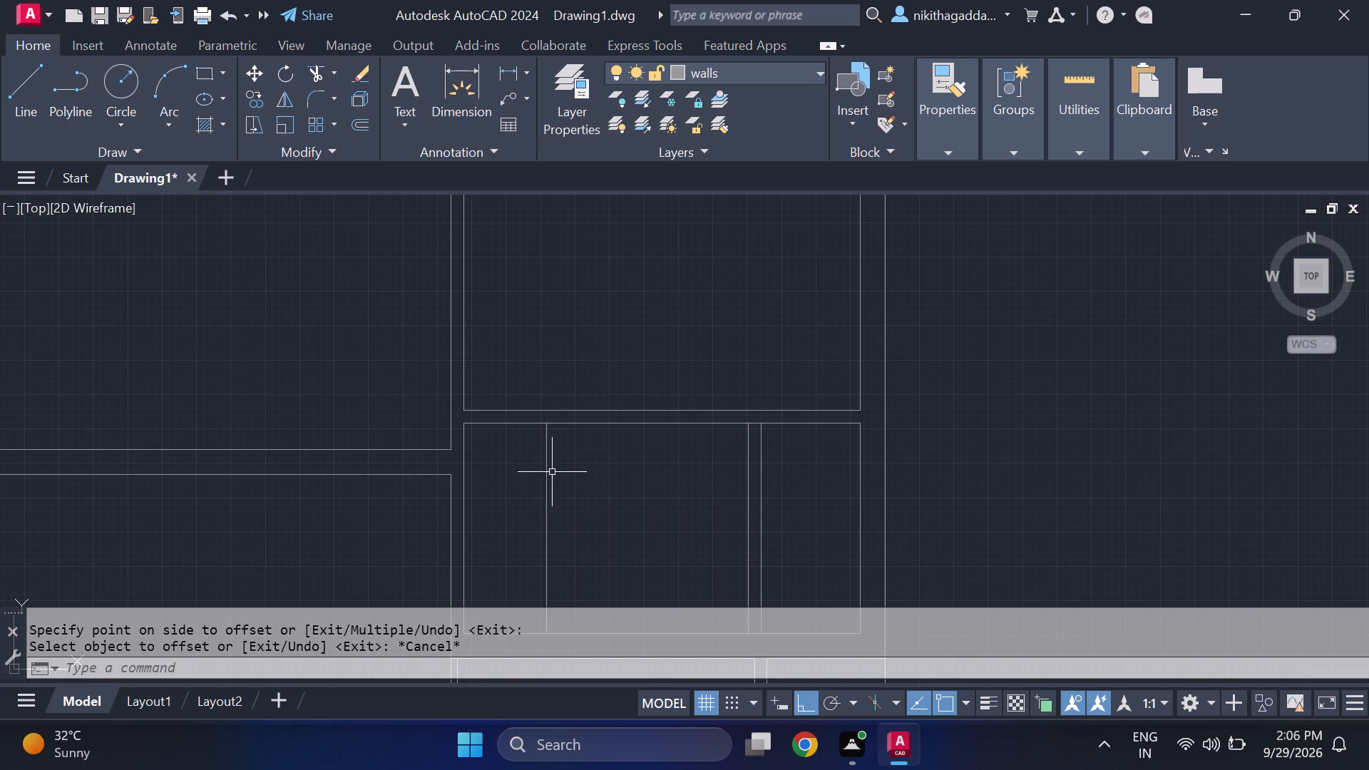
Offset the small room's top inner wall line 4' downward, across the new vertical lines.
text(of)
key(Return)
text(4')
key(Return)
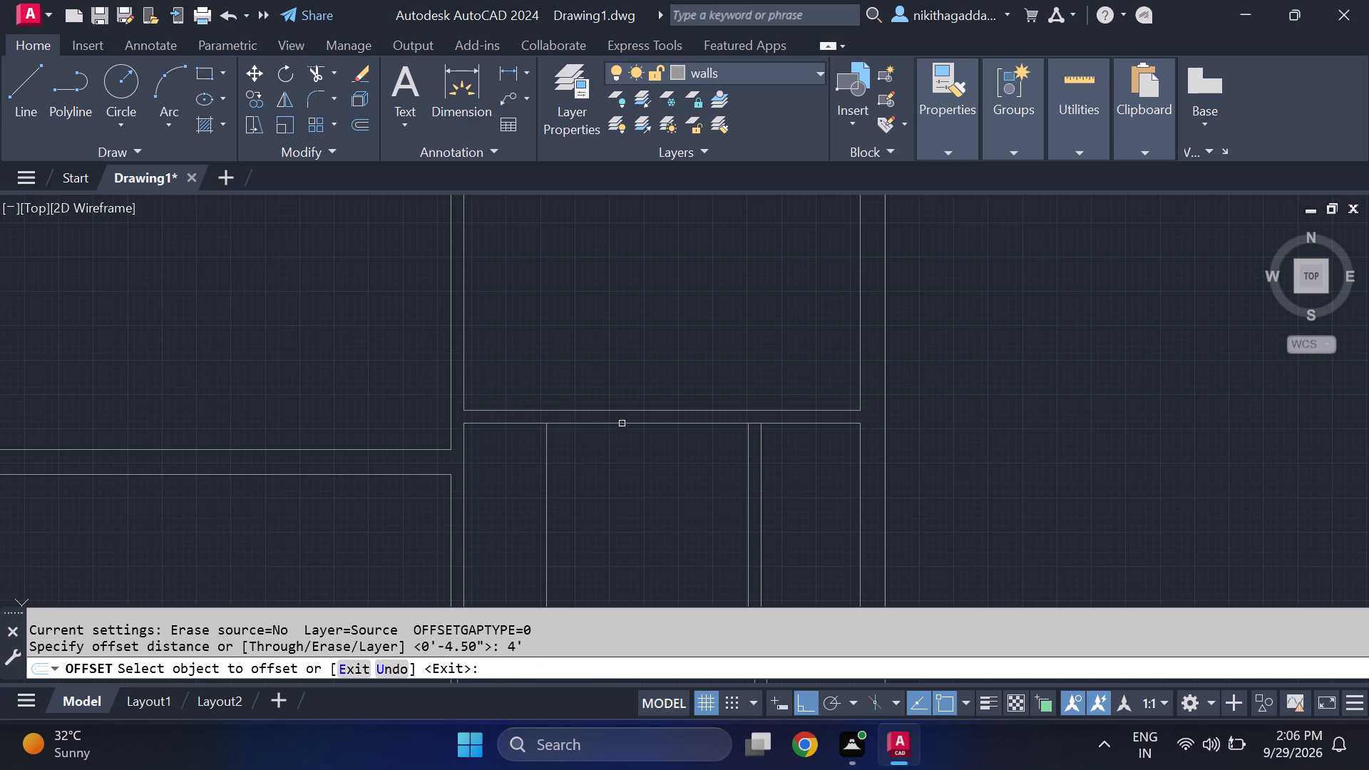
click(622, 423)
click(655, 573)
scroll(652, 571, down, 1)
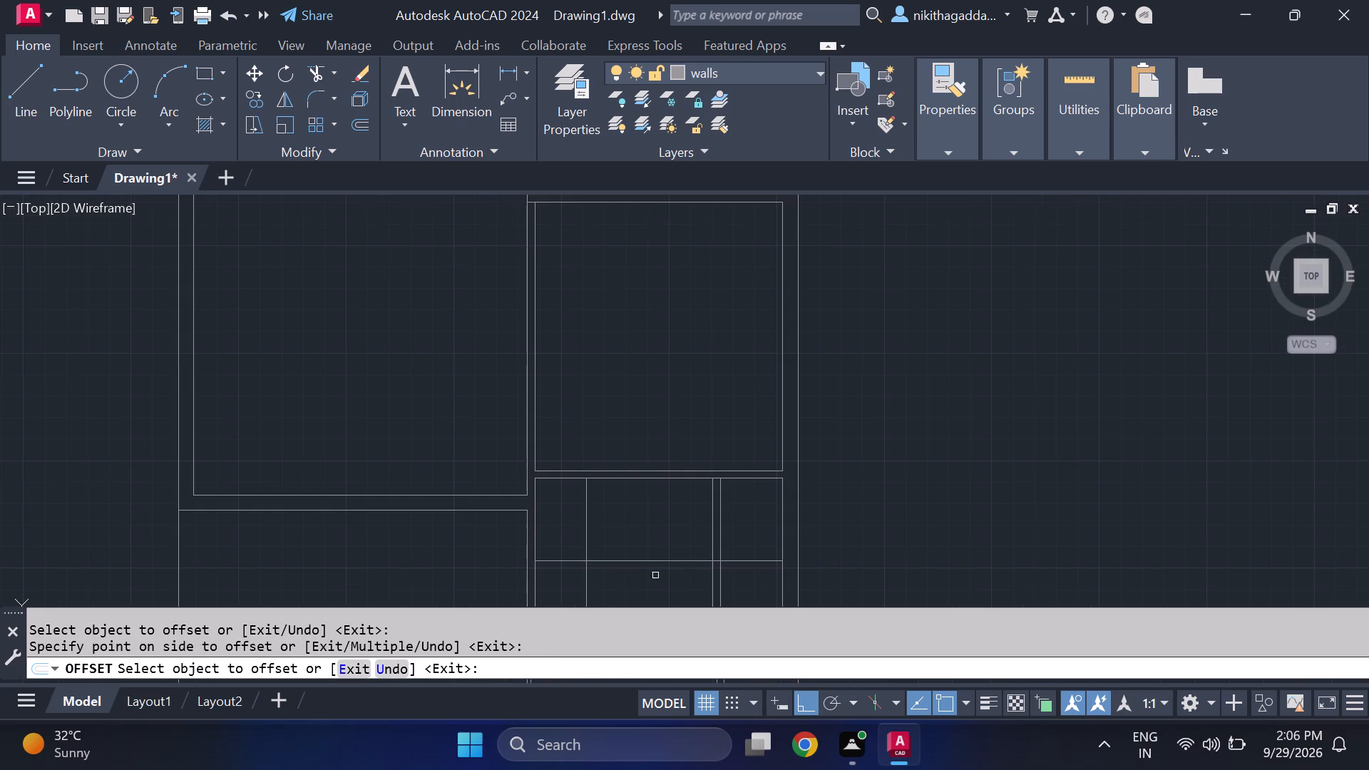
key(Escape)
Offset the new horizontal line 4.5" downward to form the second face of the cross partition.
text(of)
key(Return)
text(4.5"')
key(Return)
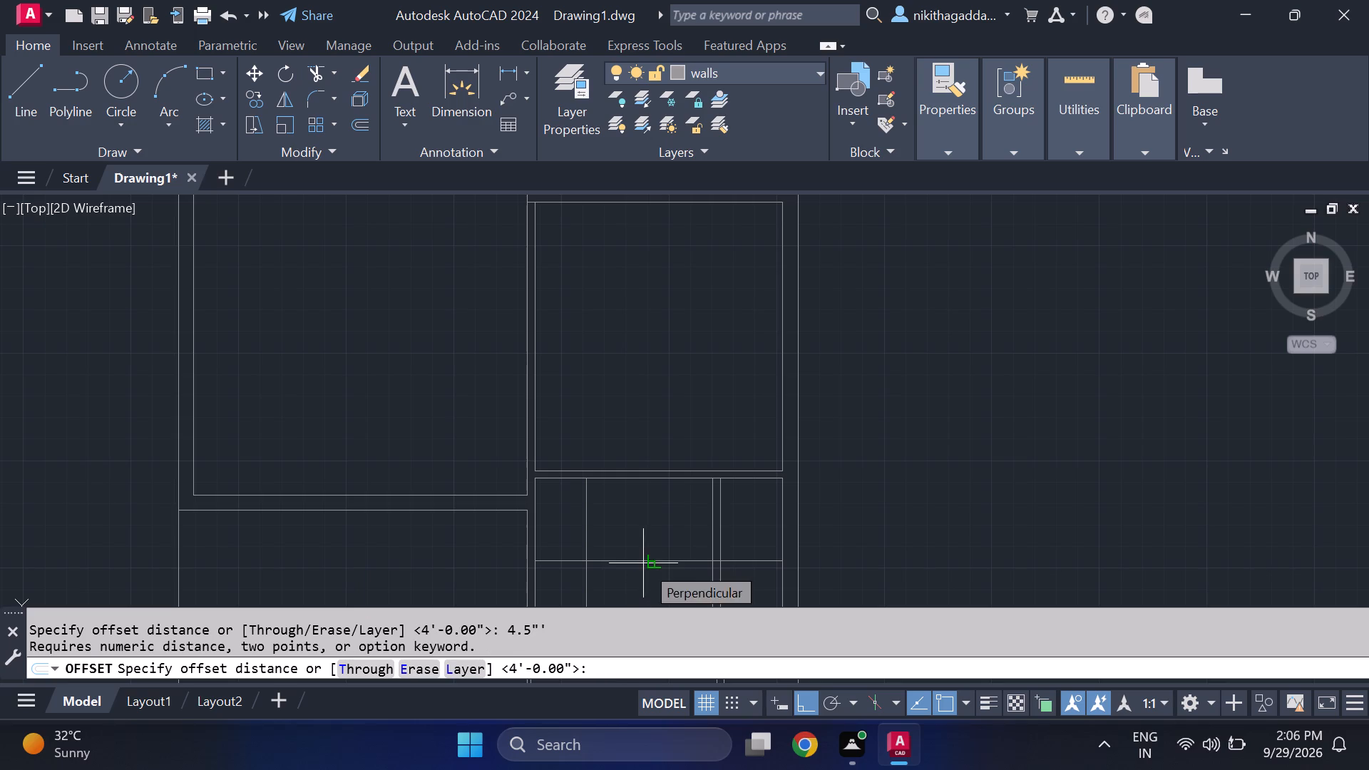
key(Escape)
text(of)
key(Return)
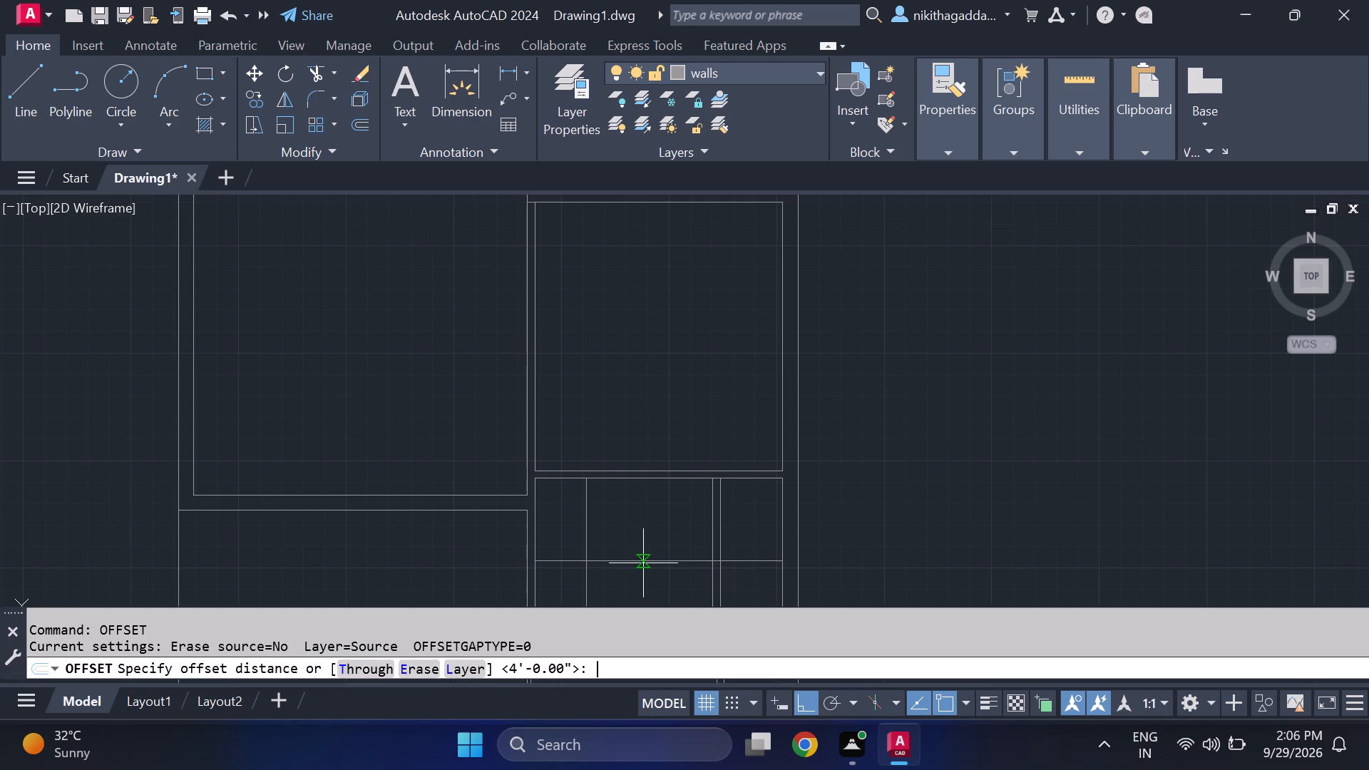
text(4.5")
key(Return)
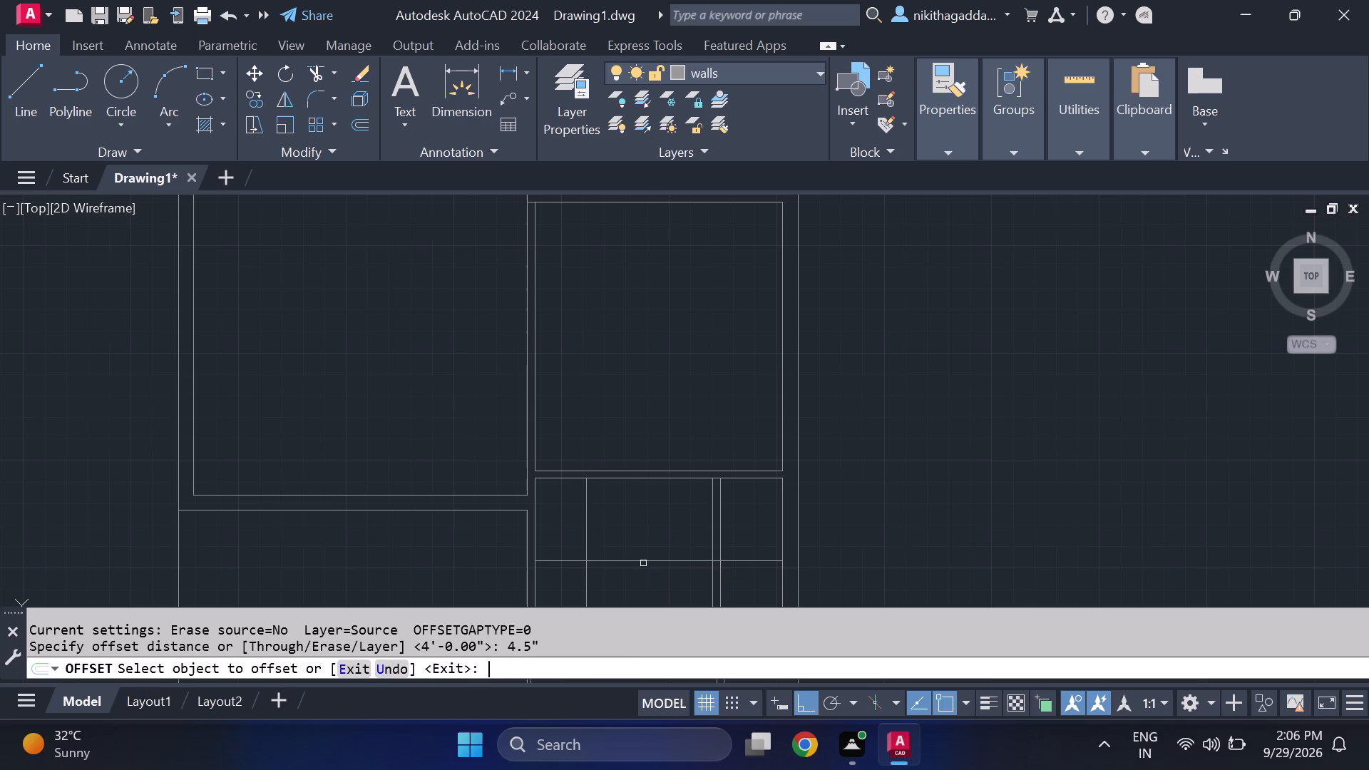
click(650, 560)
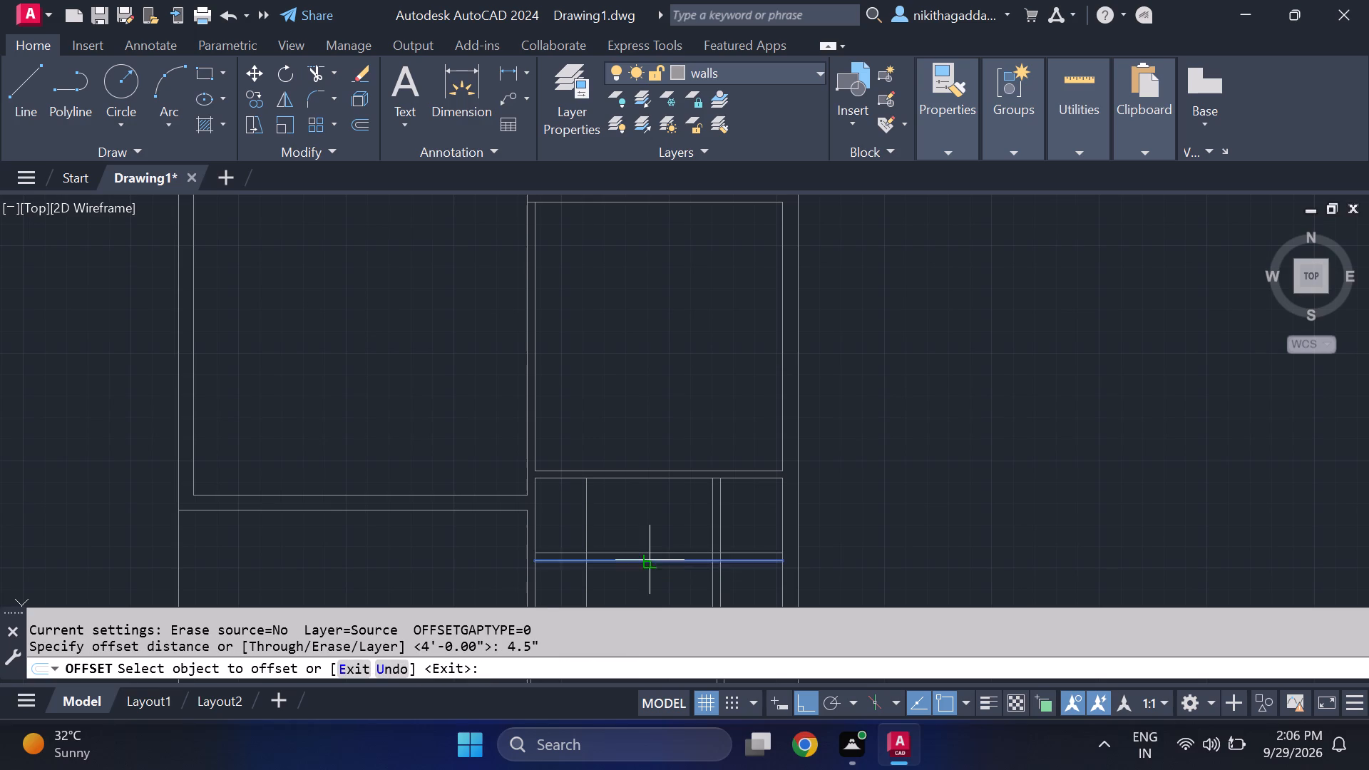
click(660, 594)
key(Escape)
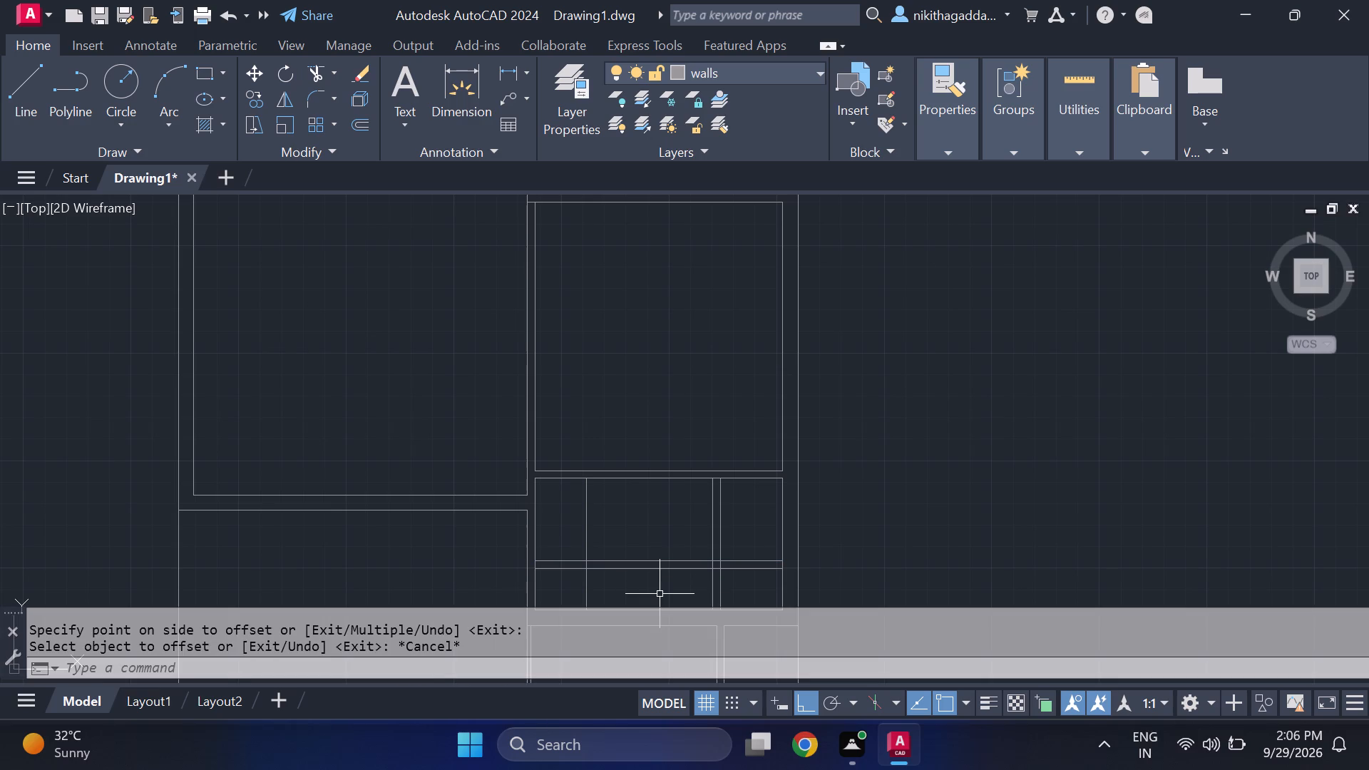
Offset the left new vertical line to the right by a picked distance of about 2.83" to form its second face.
text(of)
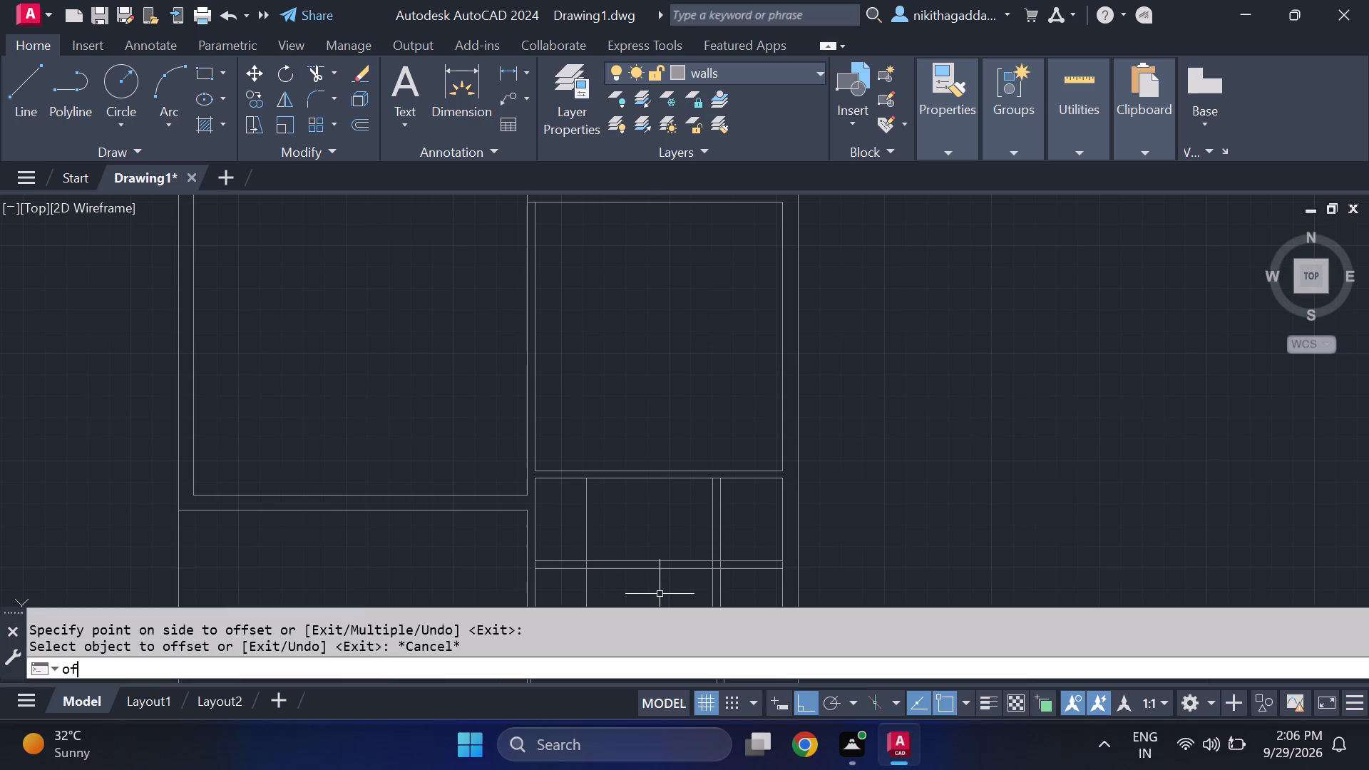
key(Return)
scroll(626, 538, up, 1)
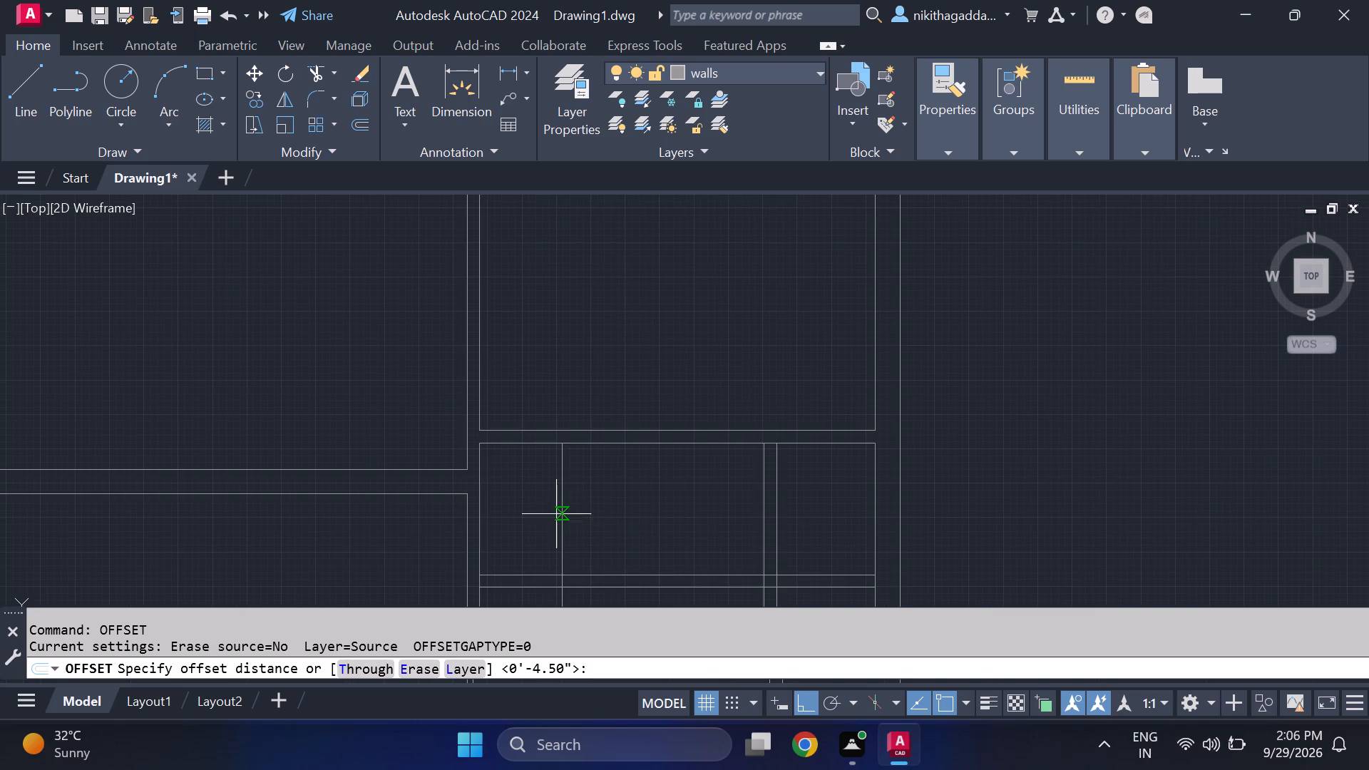
click(558, 513)
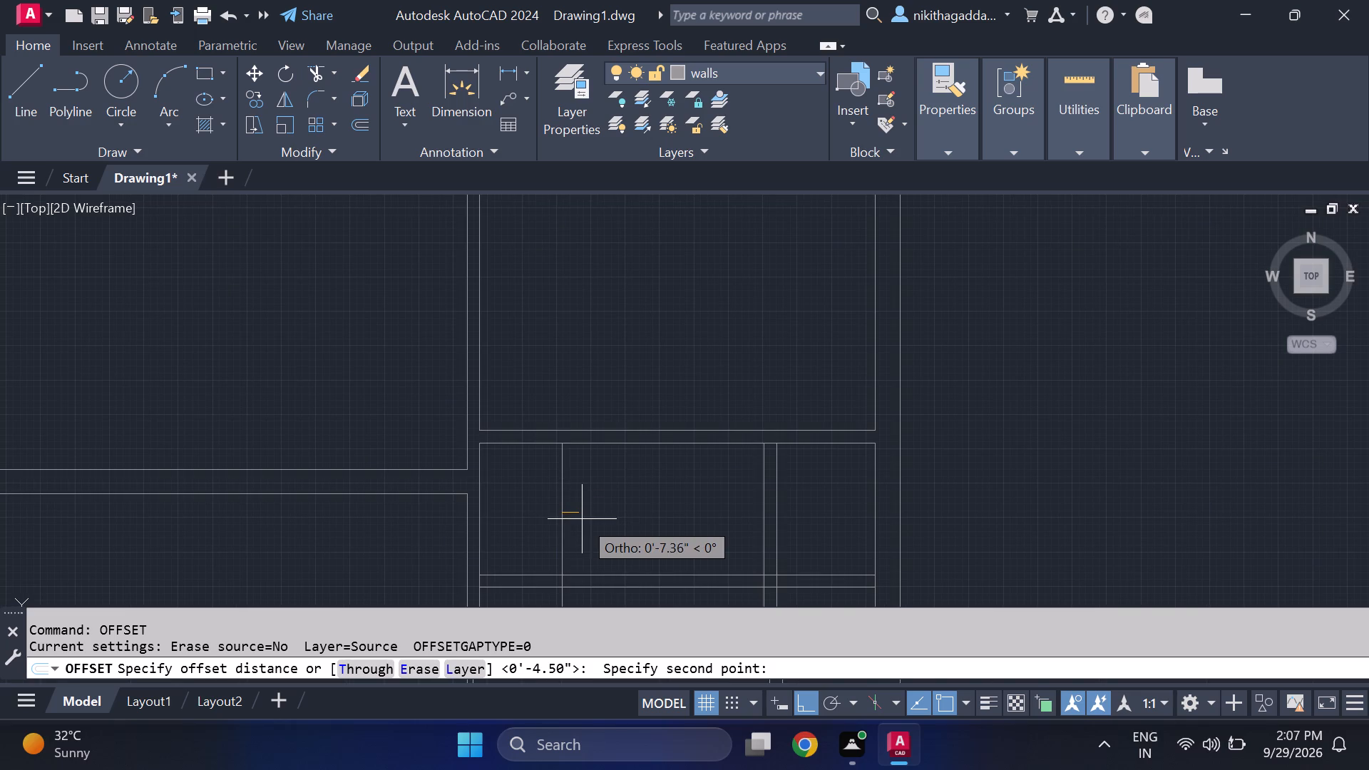
scroll(573, 512, up, 1)
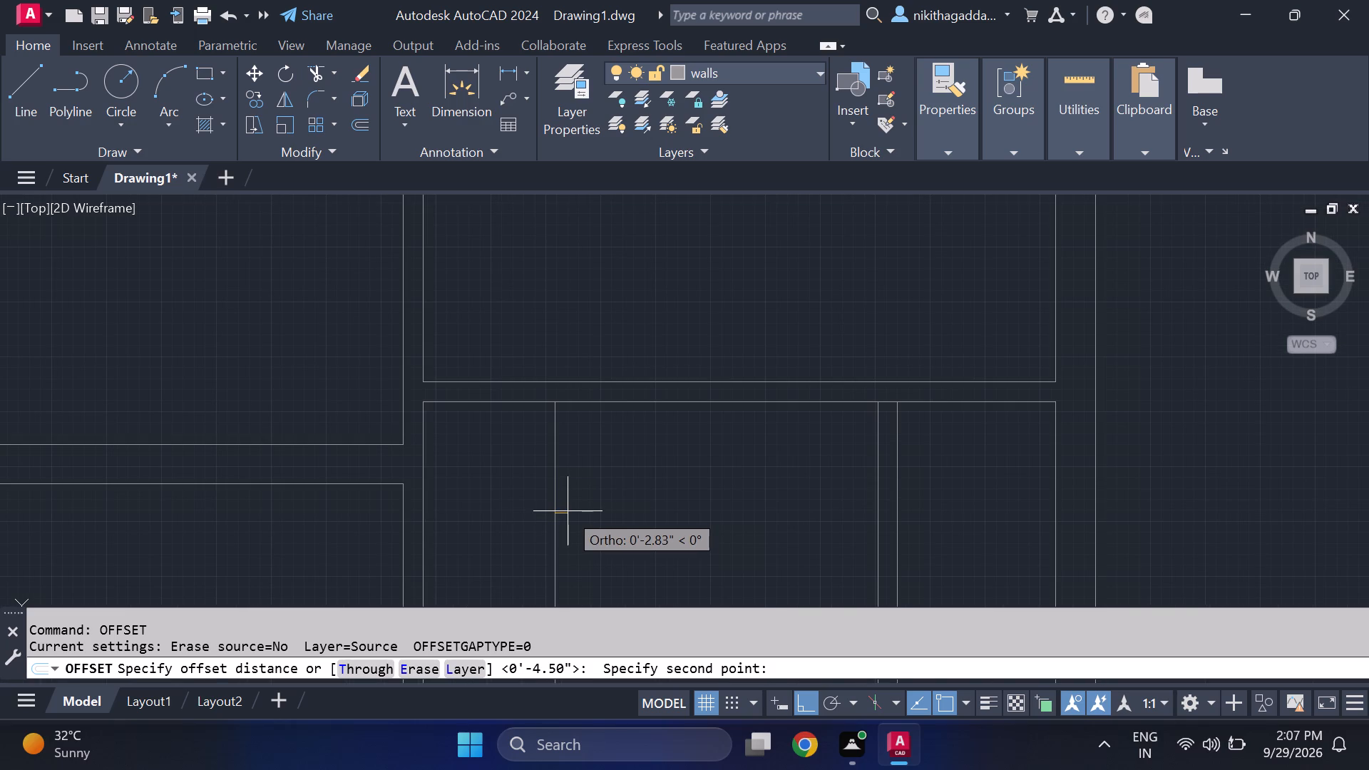
click(568, 511)
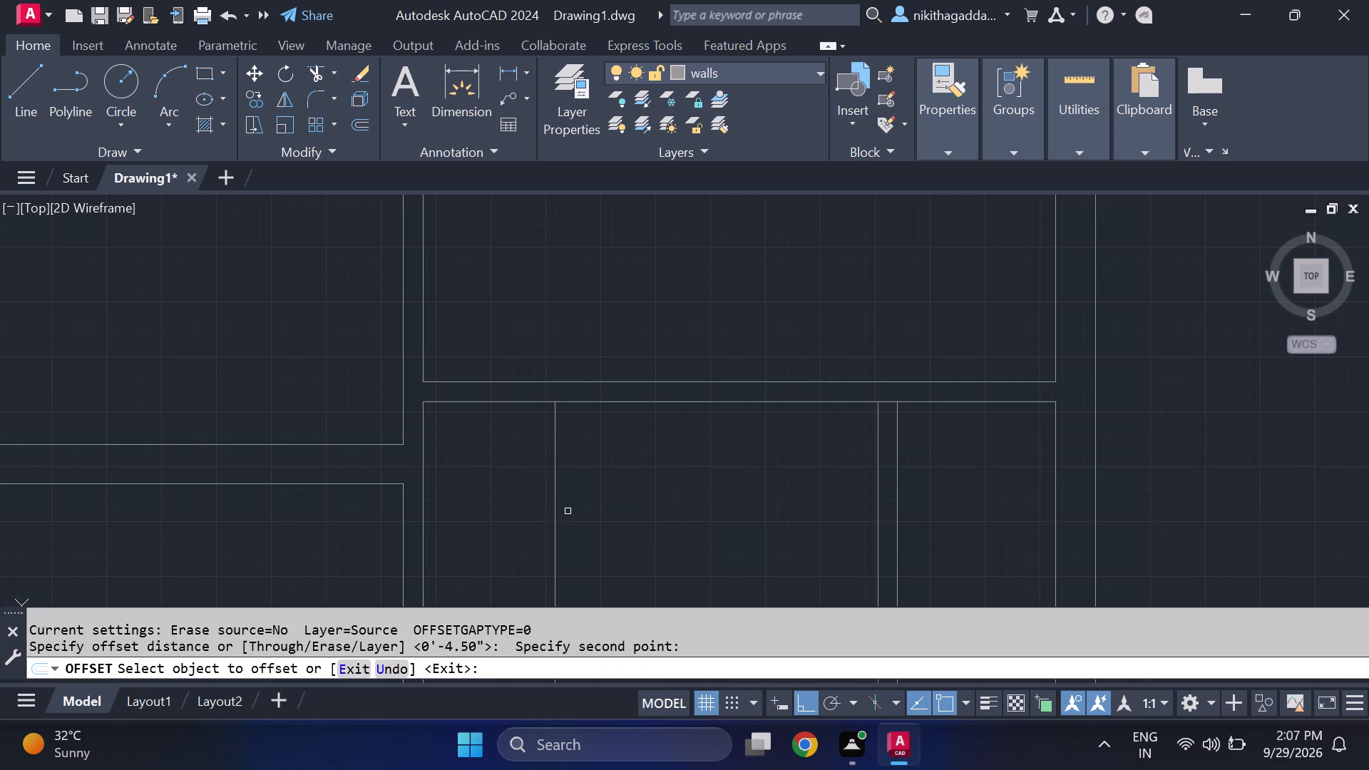
click(555, 530)
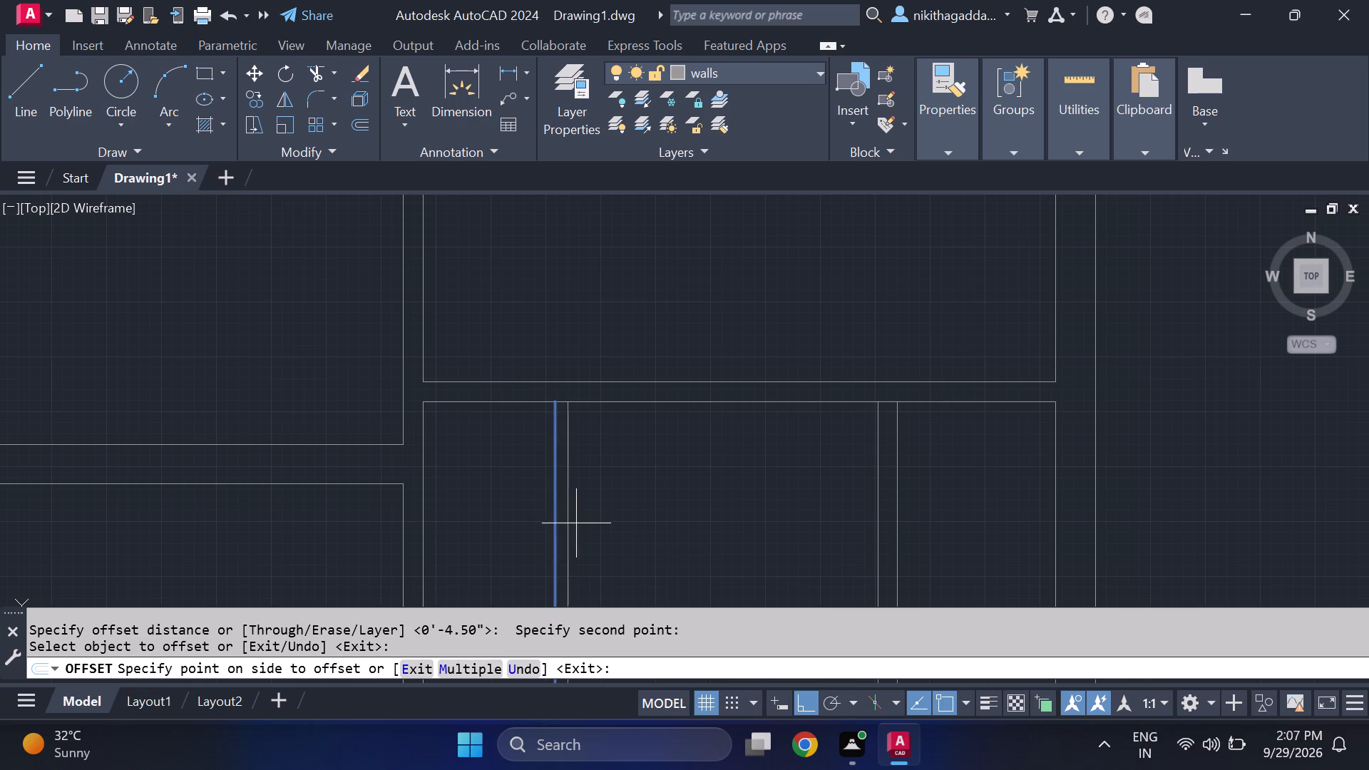
scroll(603, 523, down, 3)
scroll(604, 530, up, 1)
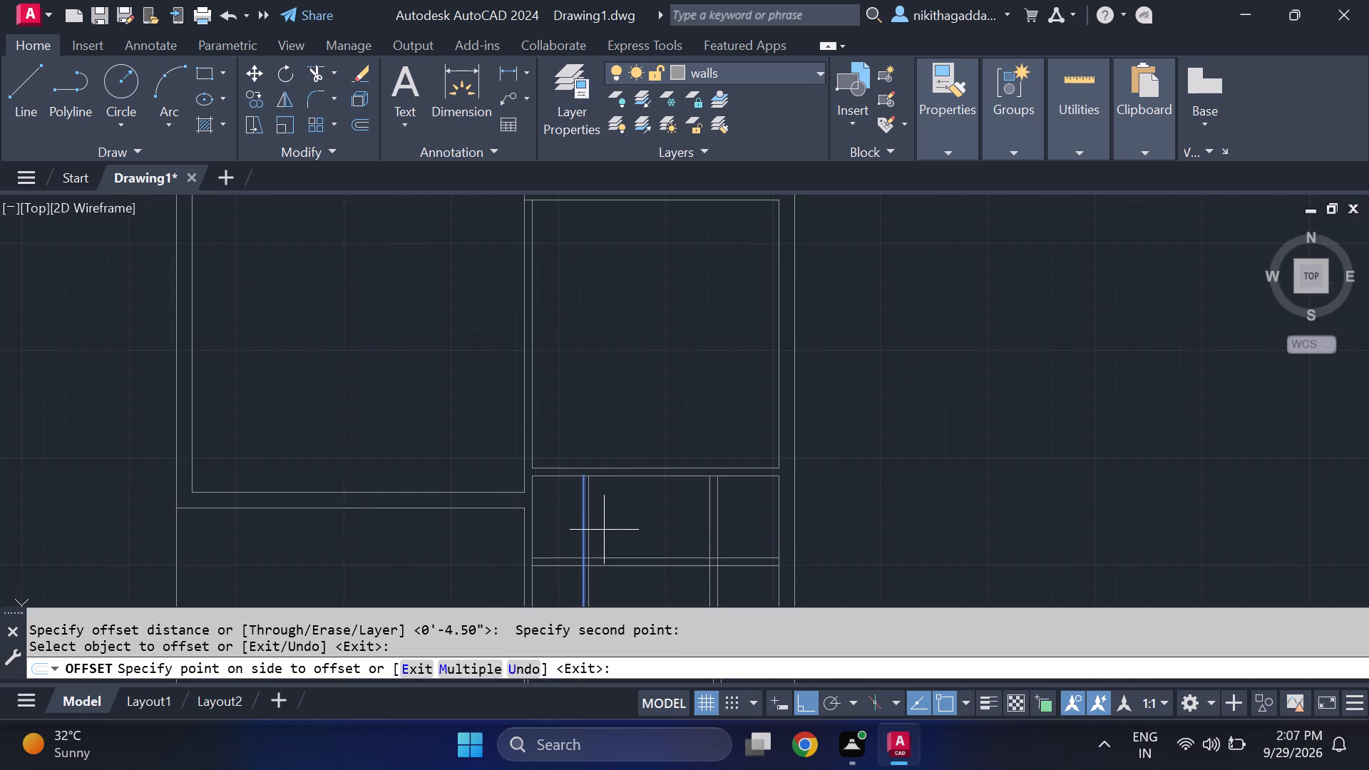
click(606, 531)
key(Escape)
Trim the partition lines that run beyond the new enclosure on its left, lower and right sides.
text(tr)
key(Return)
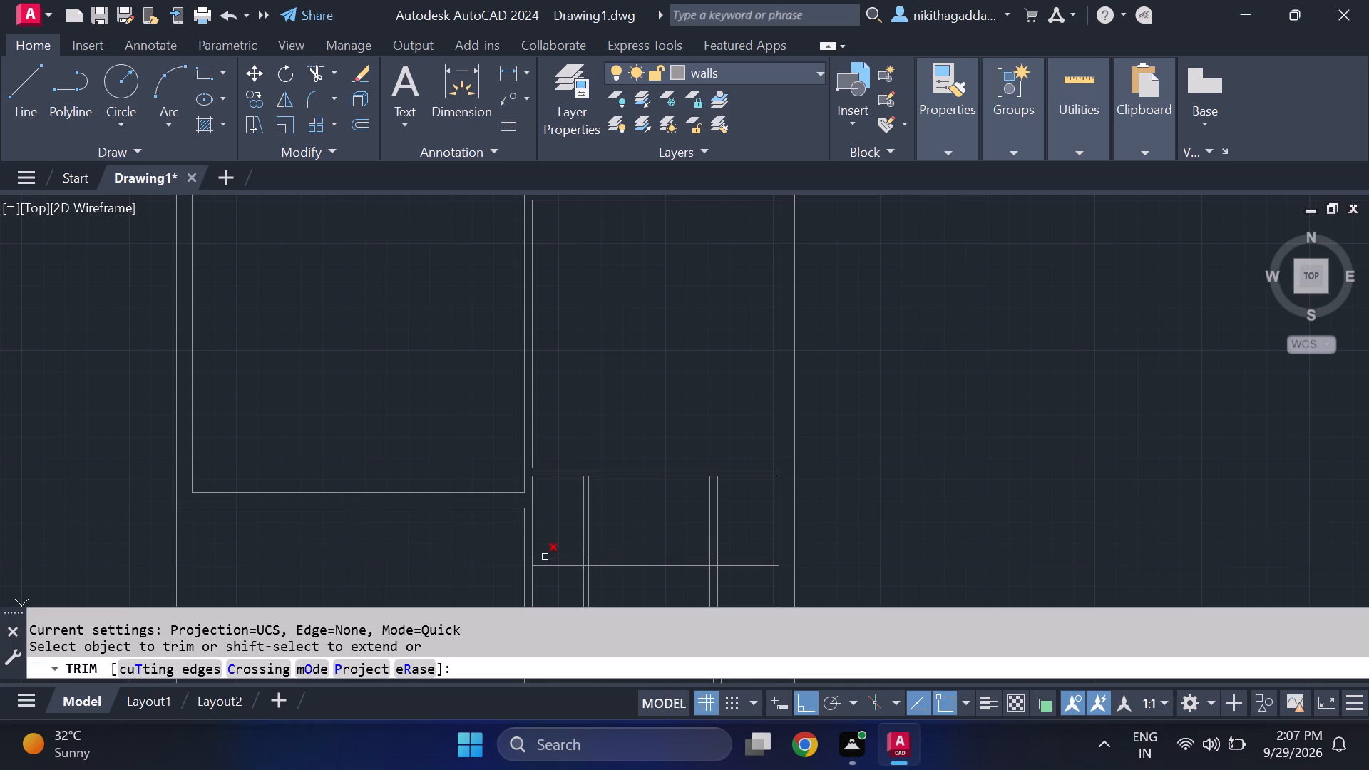
drag(561, 540, 572, 588)
drag(565, 592, 688, 592)
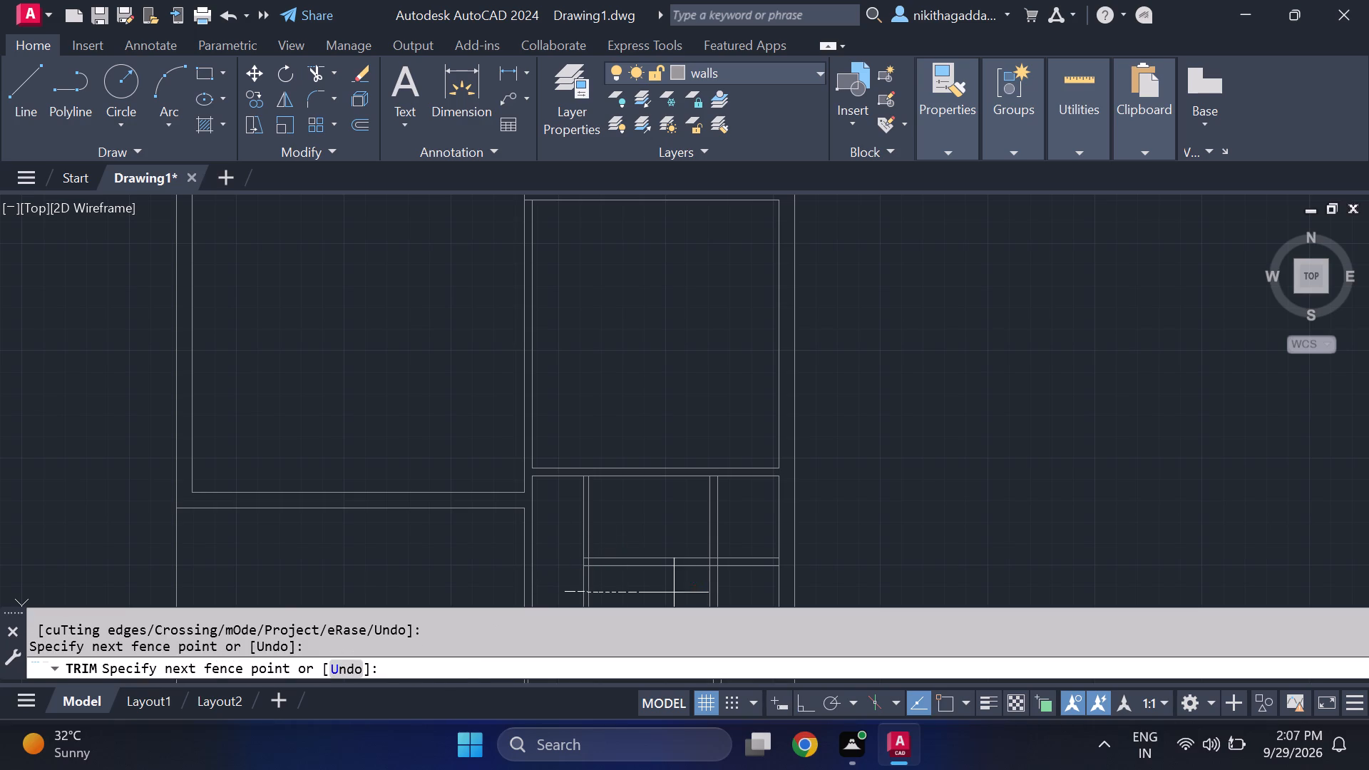
drag(688, 592, 747, 590)
drag(746, 583, 746, 580)
drag(746, 580, 737, 514)
Trim the overlapping wall line segments at the enclosure's two lower corners.
scroll(710, 561, up, 2)
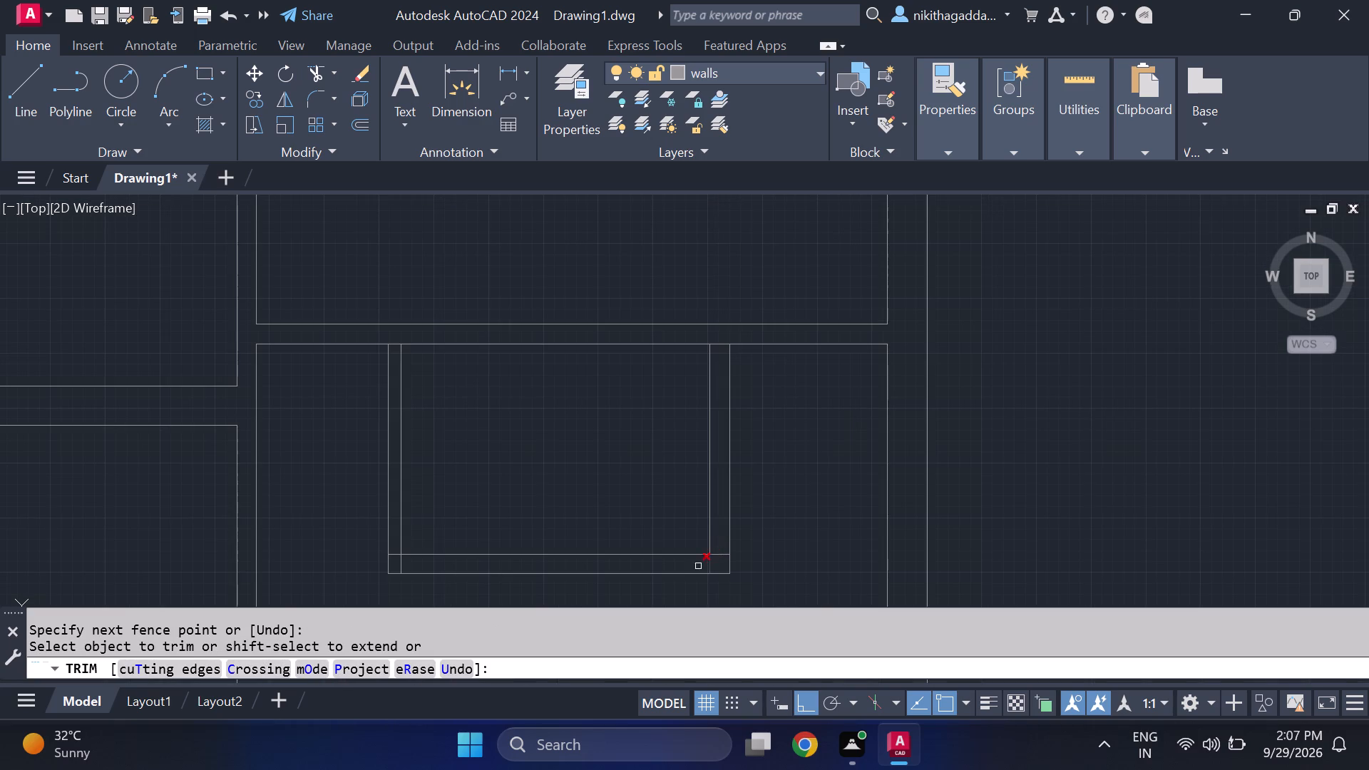
drag(684, 570, 723, 555)
click(721, 554)
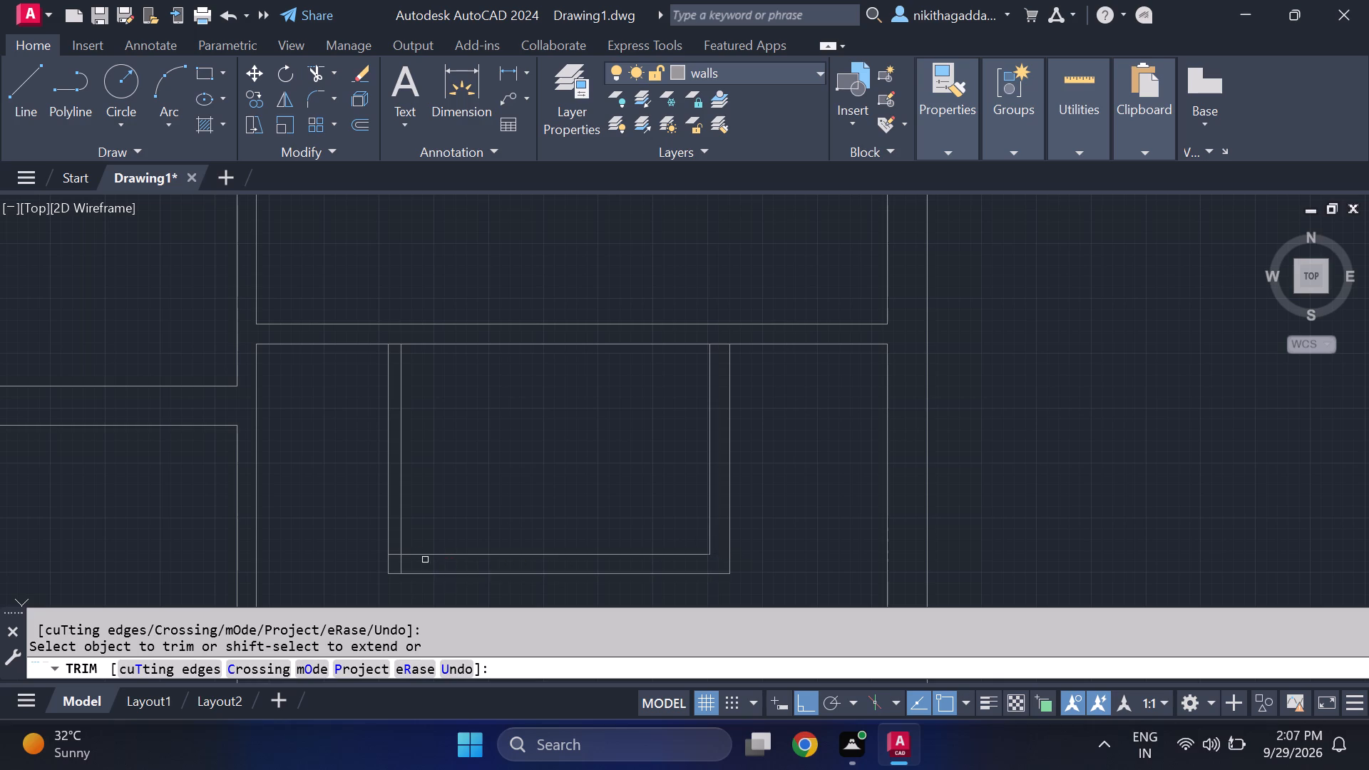
scroll(392, 554, up, 2)
click(397, 550)
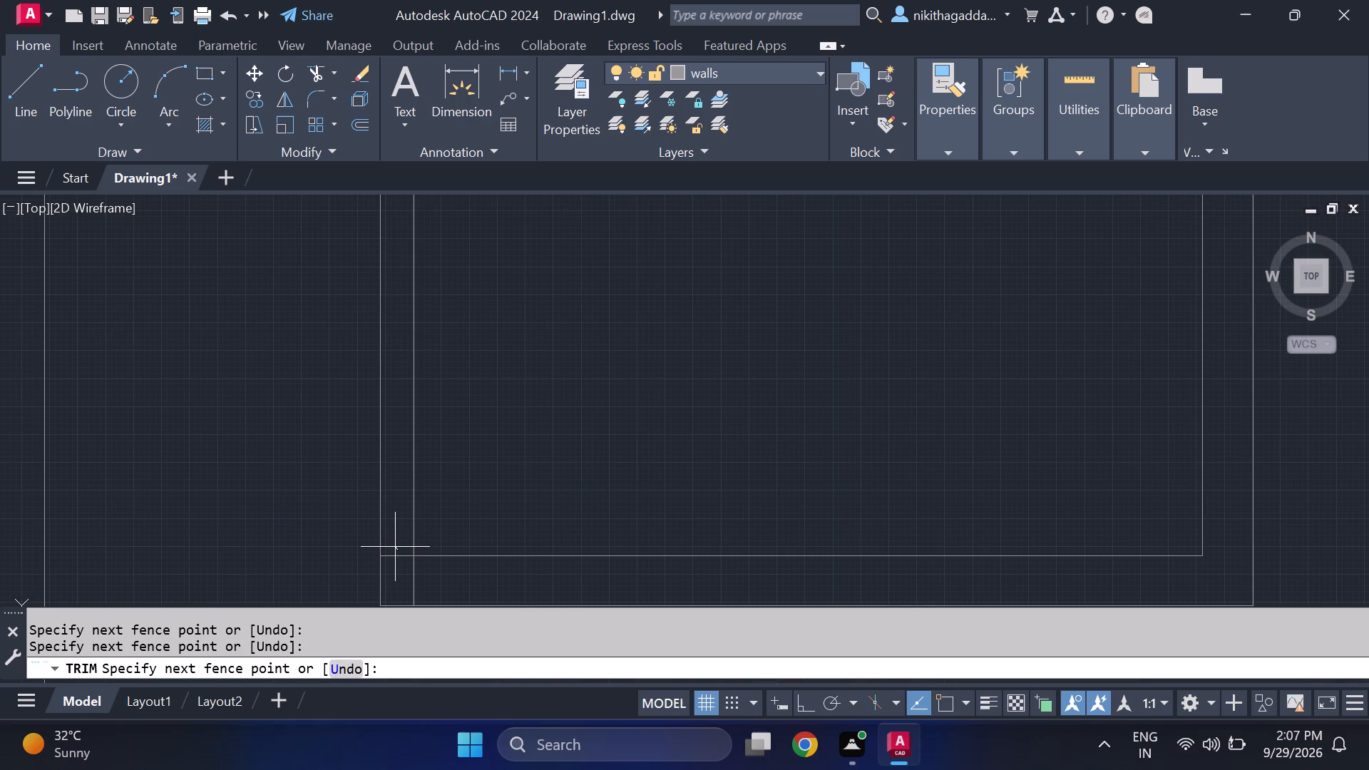
click(395, 547)
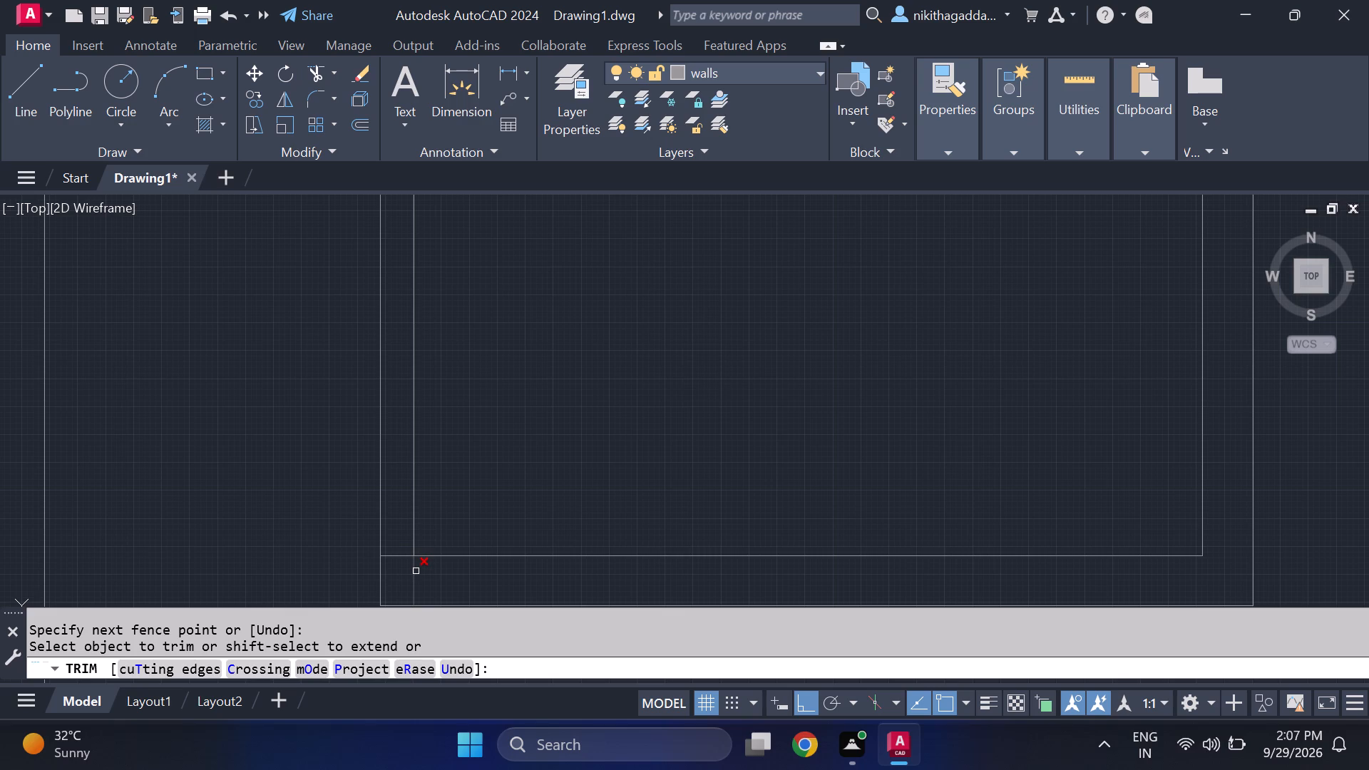
click(416, 570)
scroll(416, 558, down, 4)
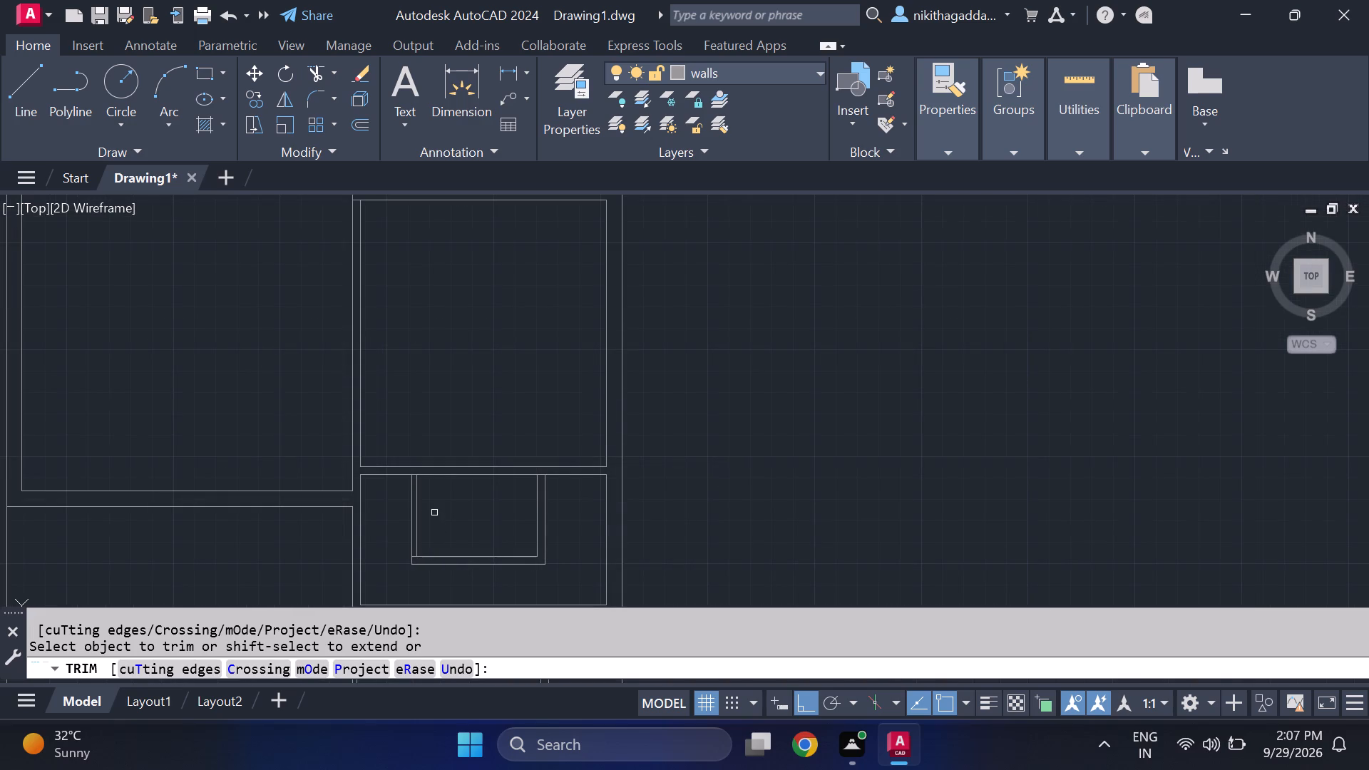
middle_drag(475, 551, 481, 560)
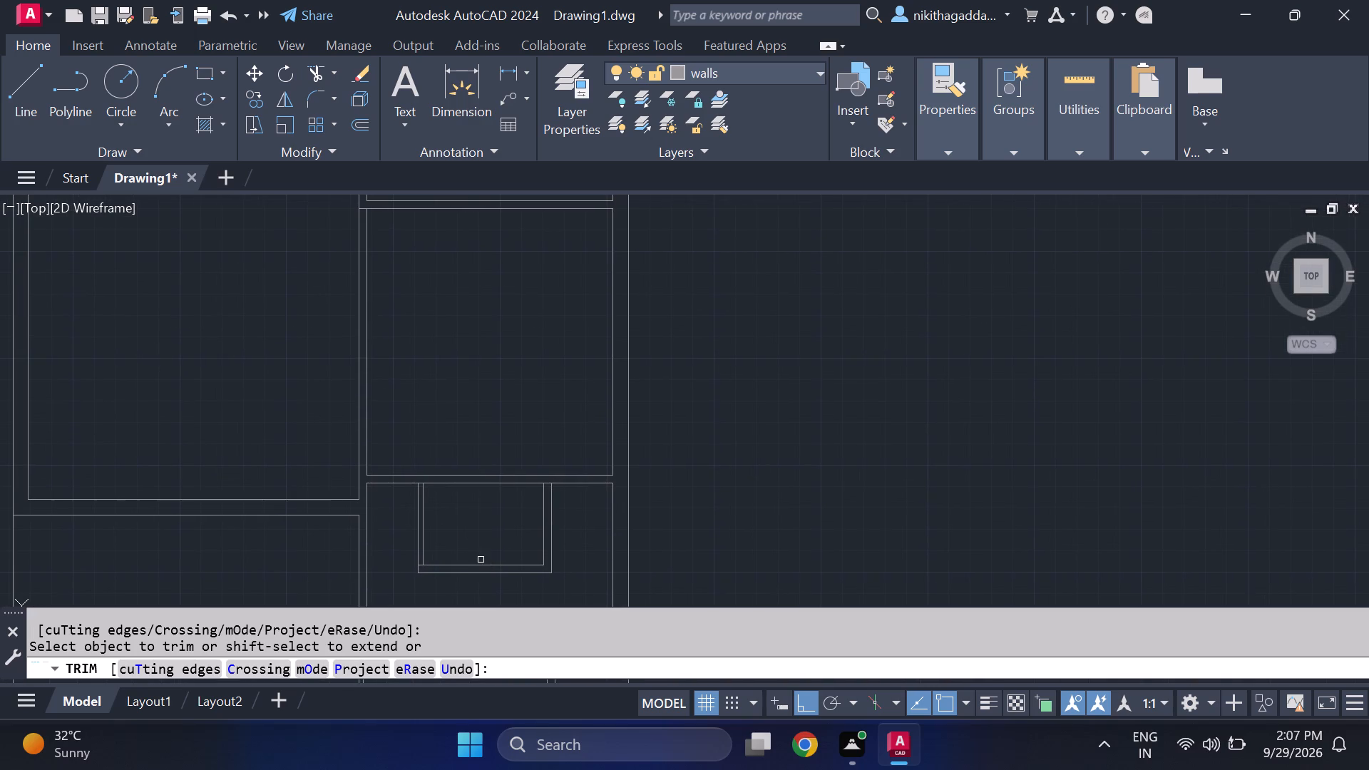
key(Escape)
Draw two short horizontal lines across the enclosure's left wall to mark the ends of an opening.
key(l)
key(Return)
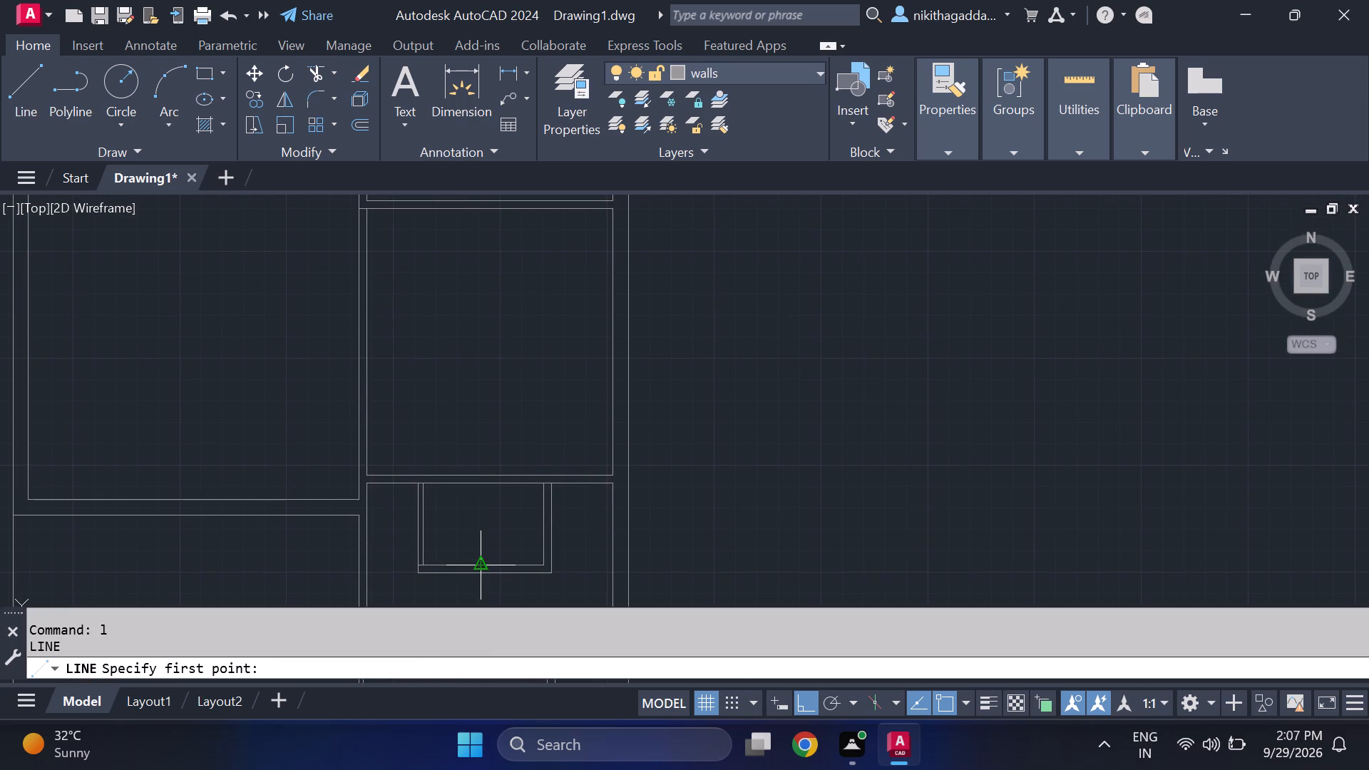
scroll(440, 509, up, 1)
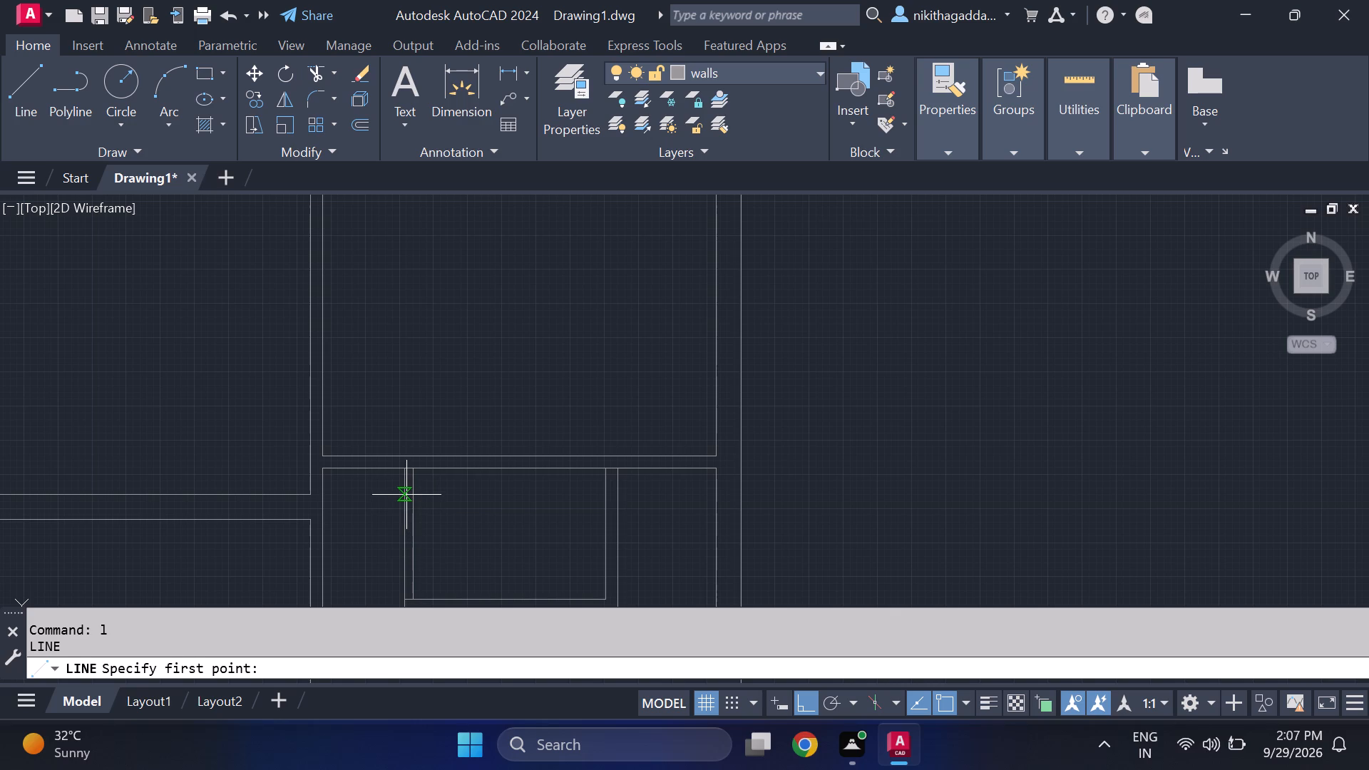
click(406, 495)
click(416, 497)
key(Escape)
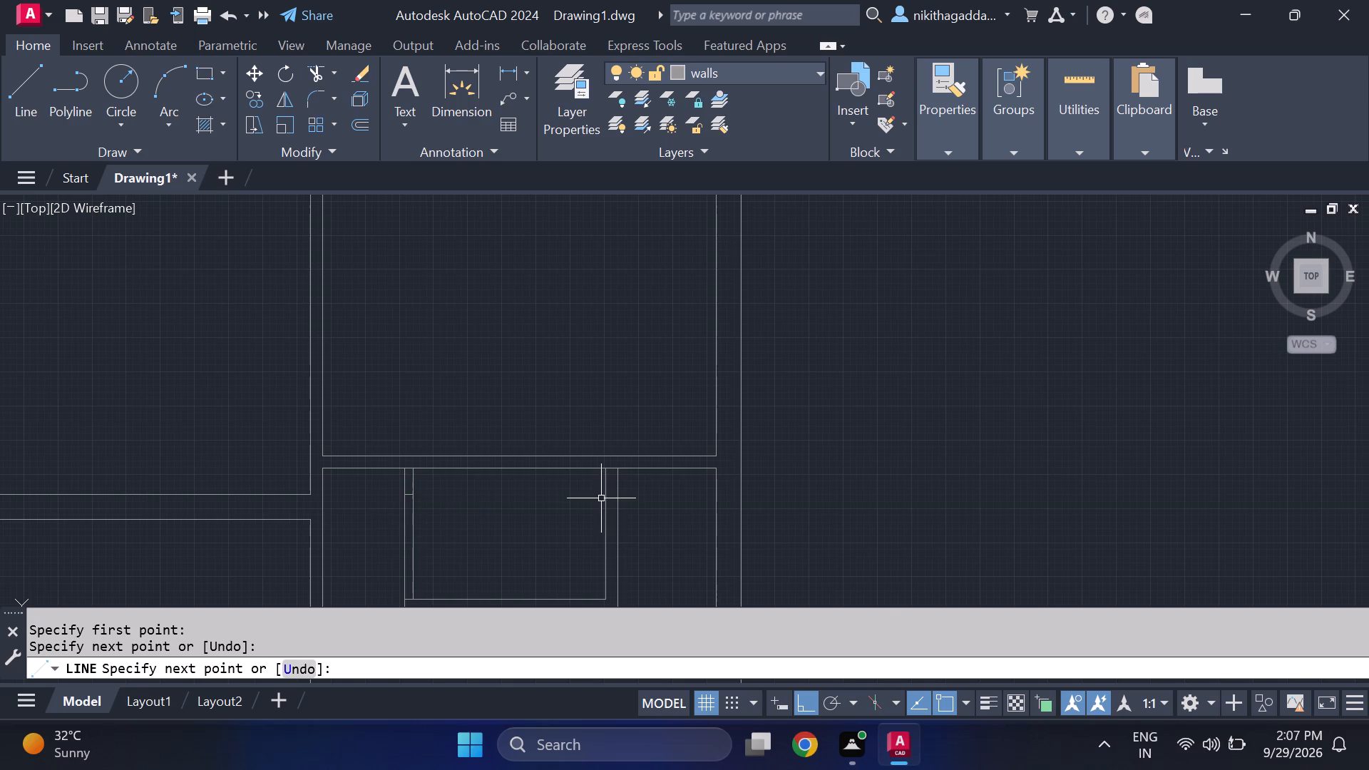
key(space)
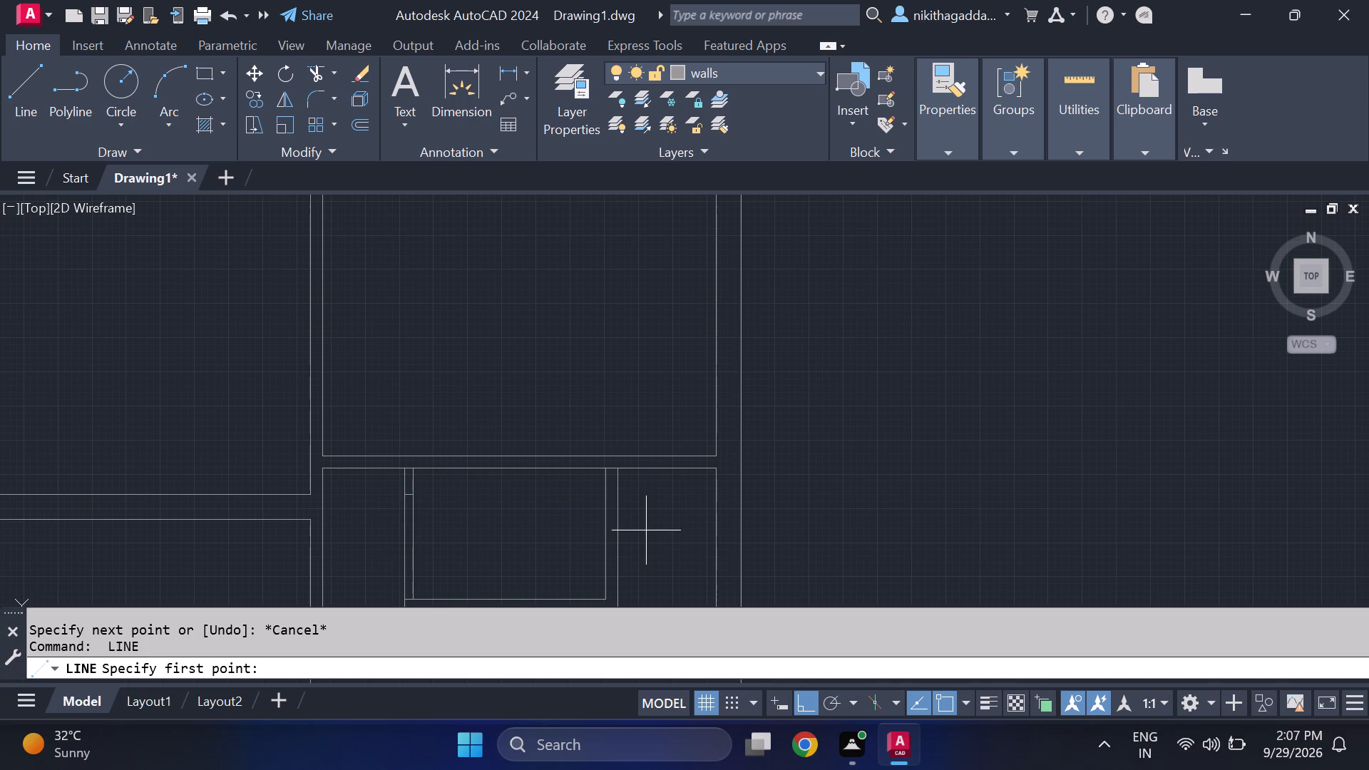
click(403, 562)
click(415, 564)
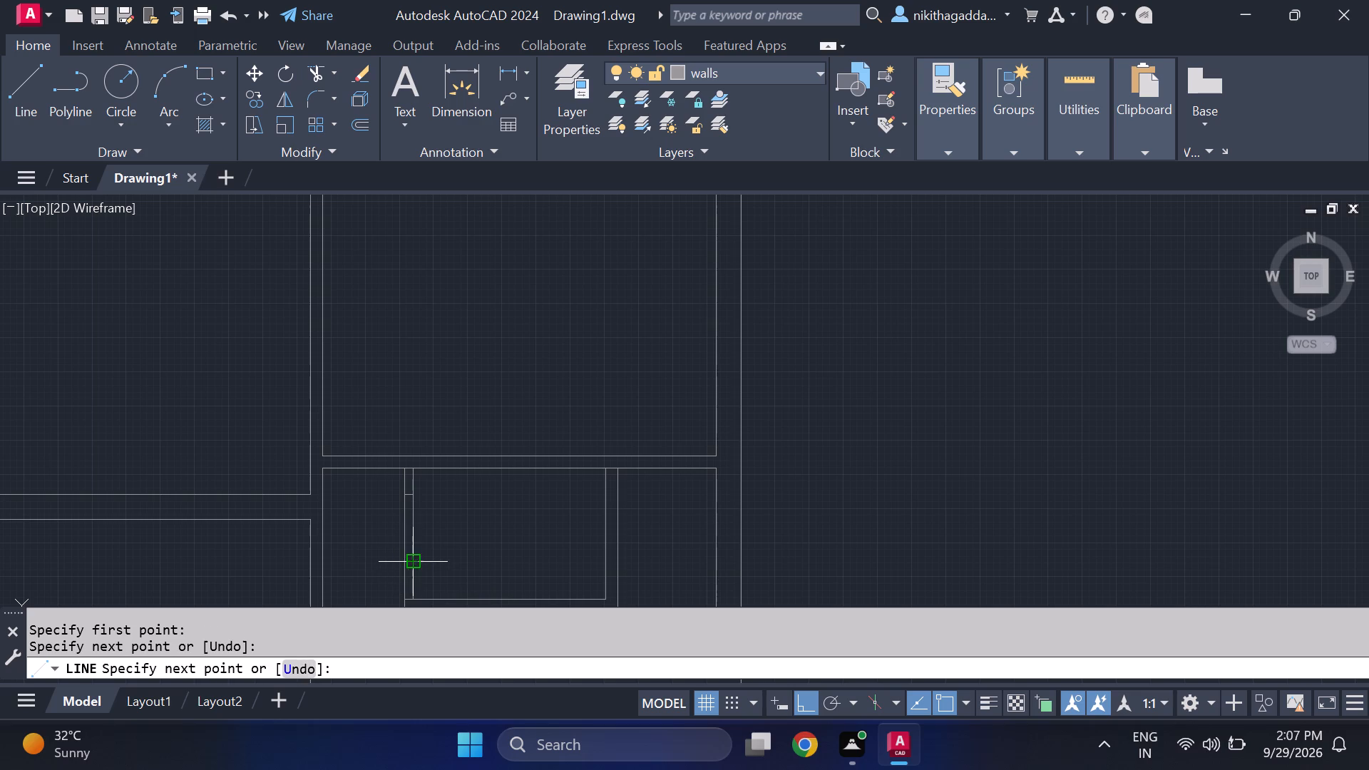
key(Escape)
Trim both faces of the enclosure's left wall between the two short lines to form the opening.
text(tr)
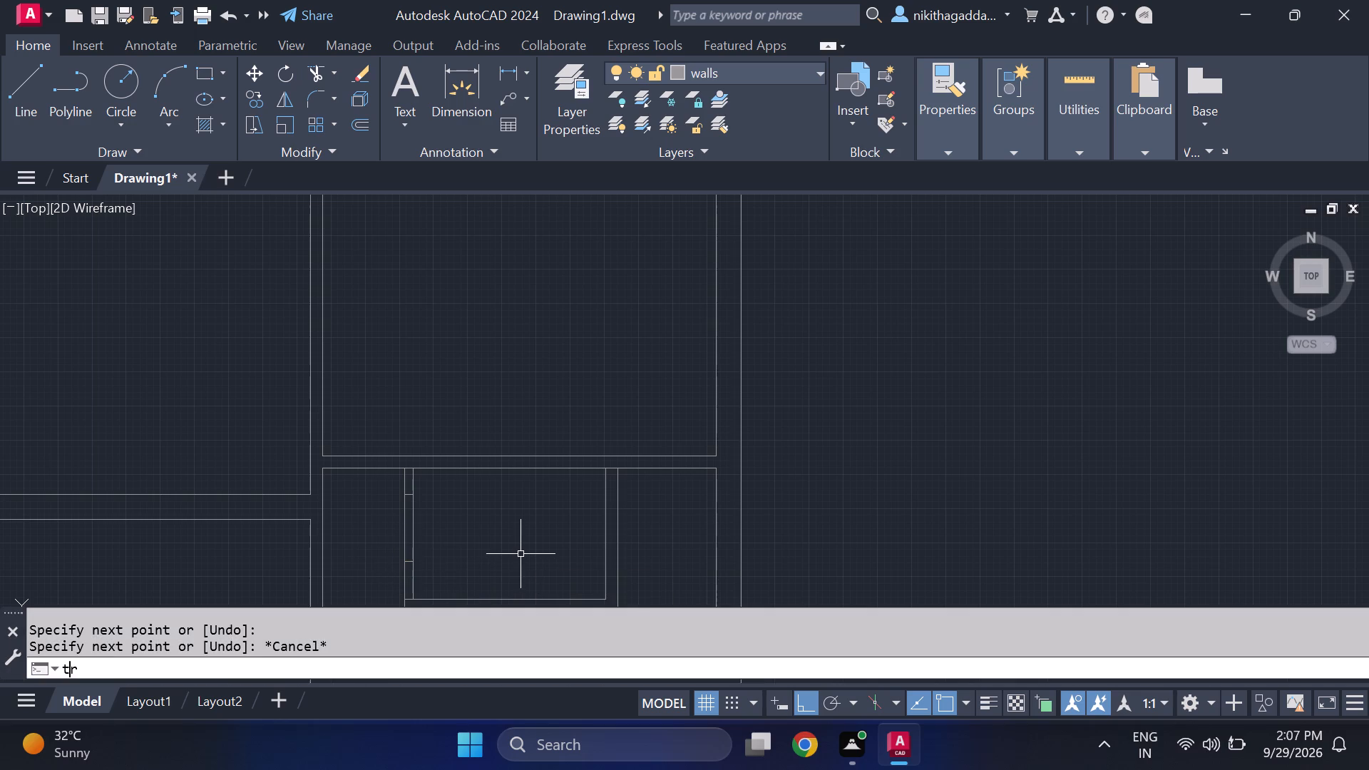
key(Return)
drag(423, 532, 396, 532)
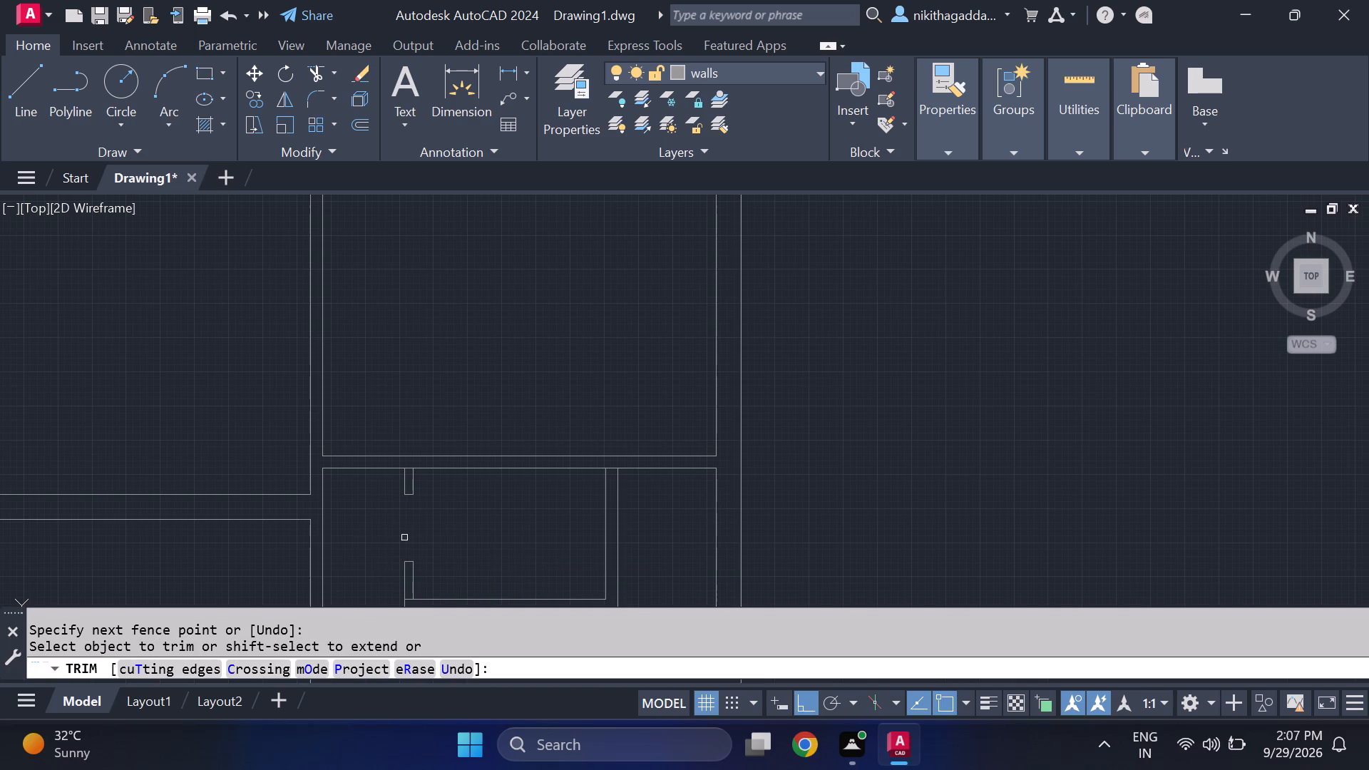
middle_drag(440, 573, 429, 520)
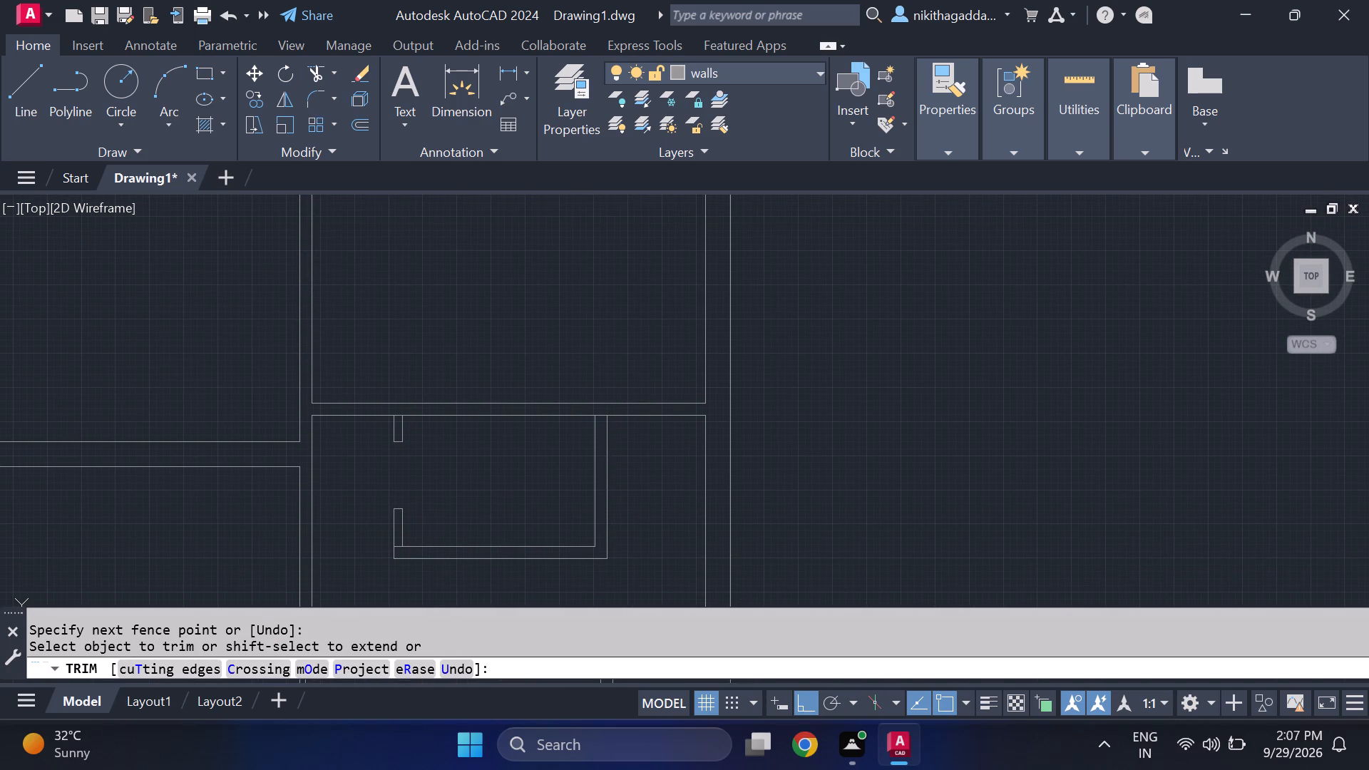
key(Escape)
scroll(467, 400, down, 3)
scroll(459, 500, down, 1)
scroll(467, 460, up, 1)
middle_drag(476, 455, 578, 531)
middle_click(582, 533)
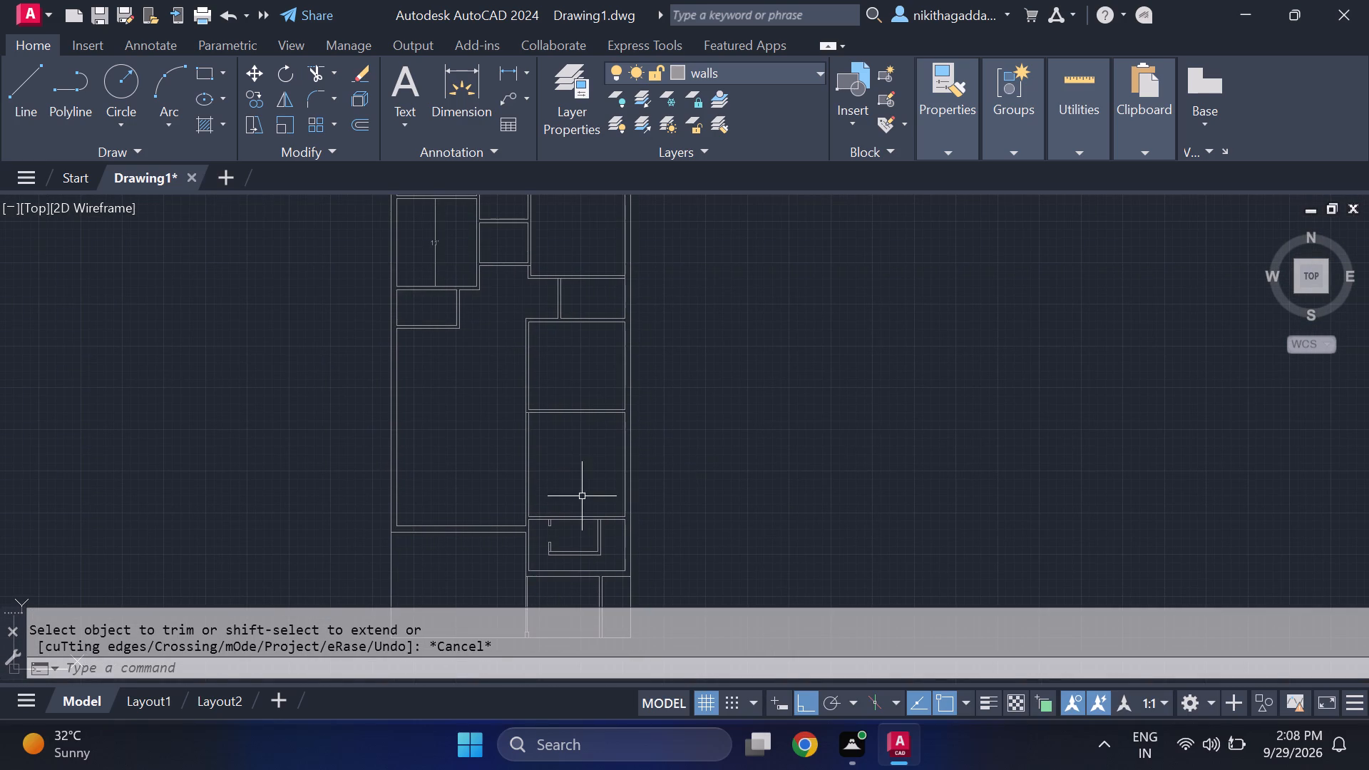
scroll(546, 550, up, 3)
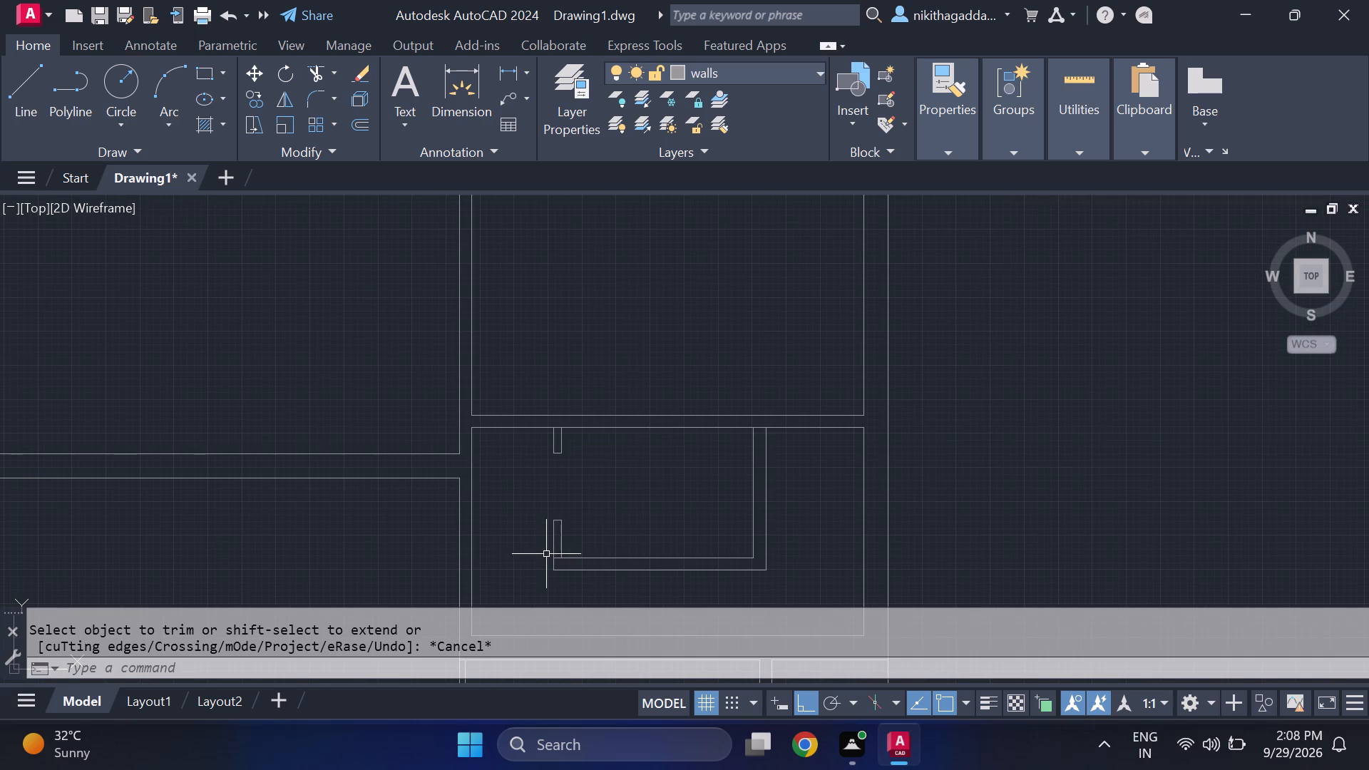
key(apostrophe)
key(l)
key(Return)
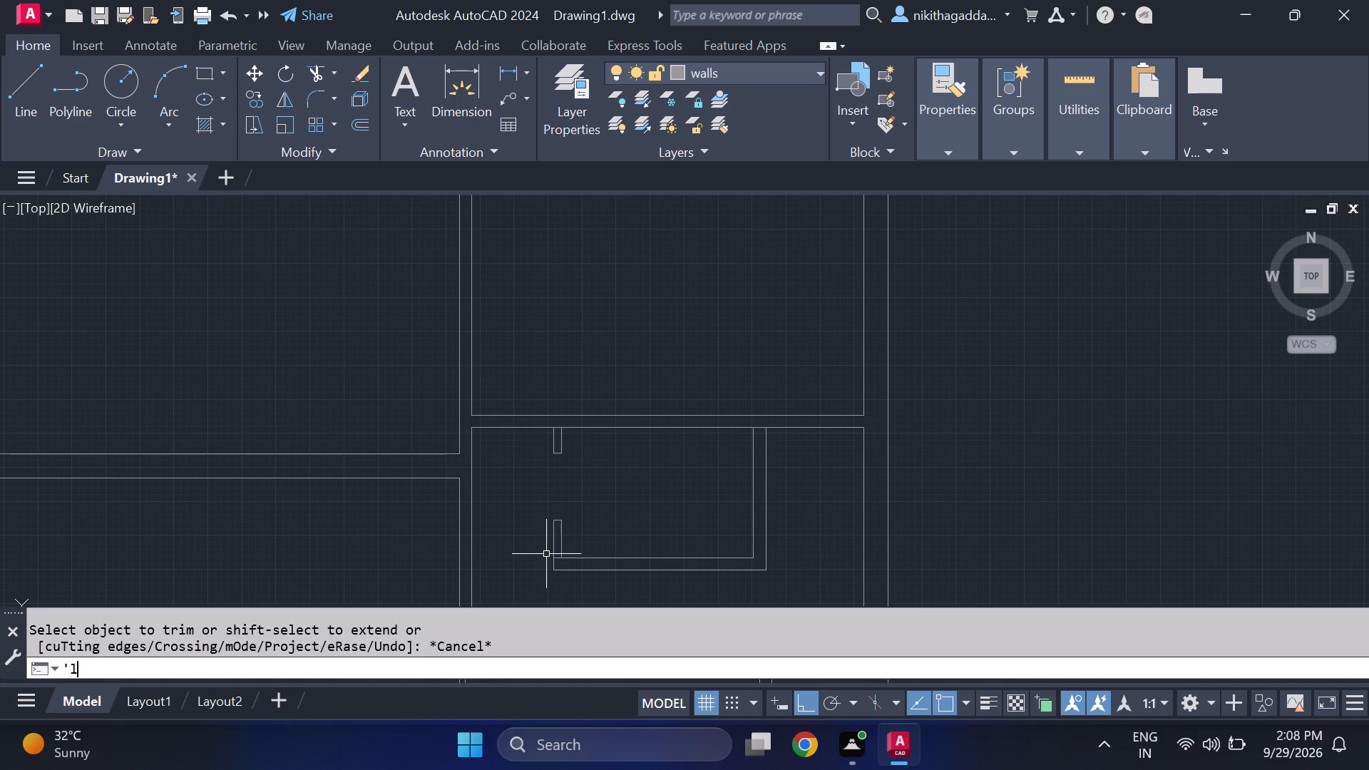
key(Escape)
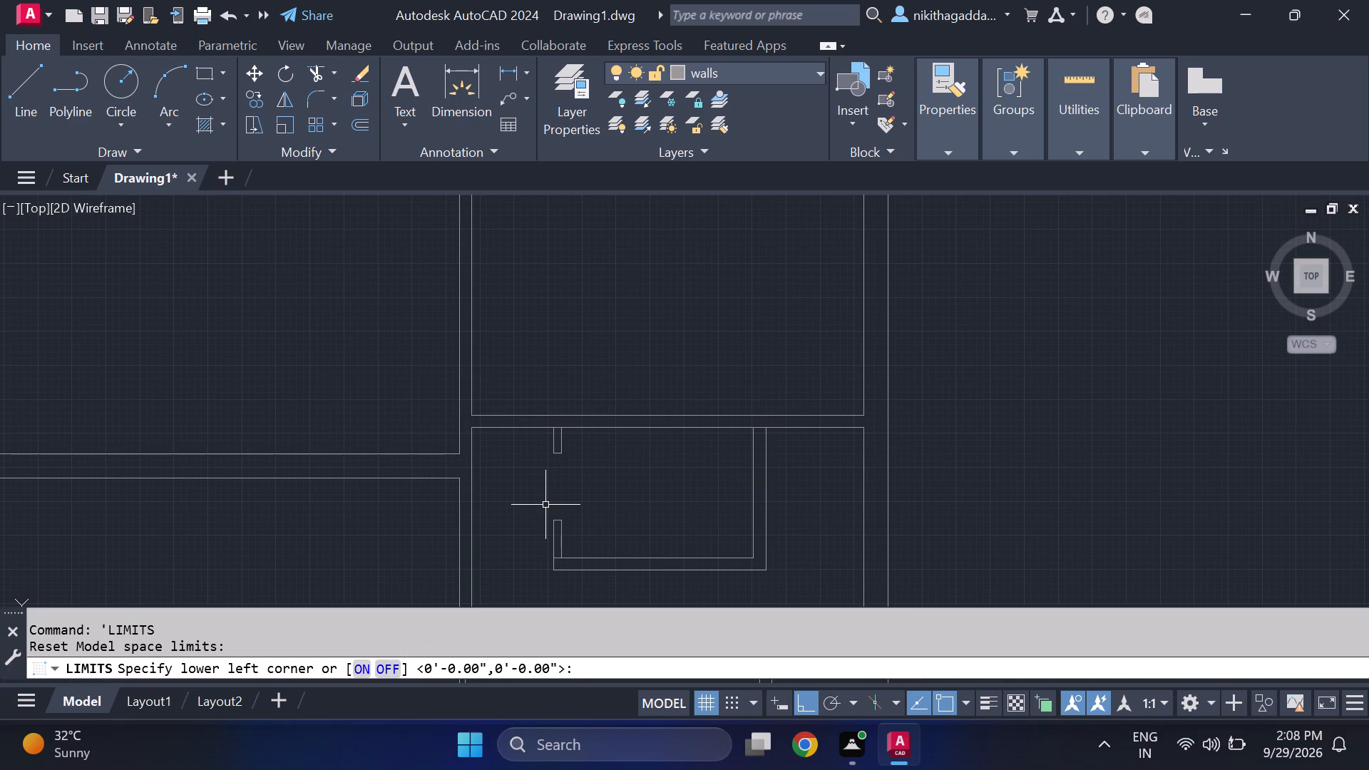
Draw a vertical line across the opening along the inner face of the enclosure's left wall.
key(l)
key(Return)
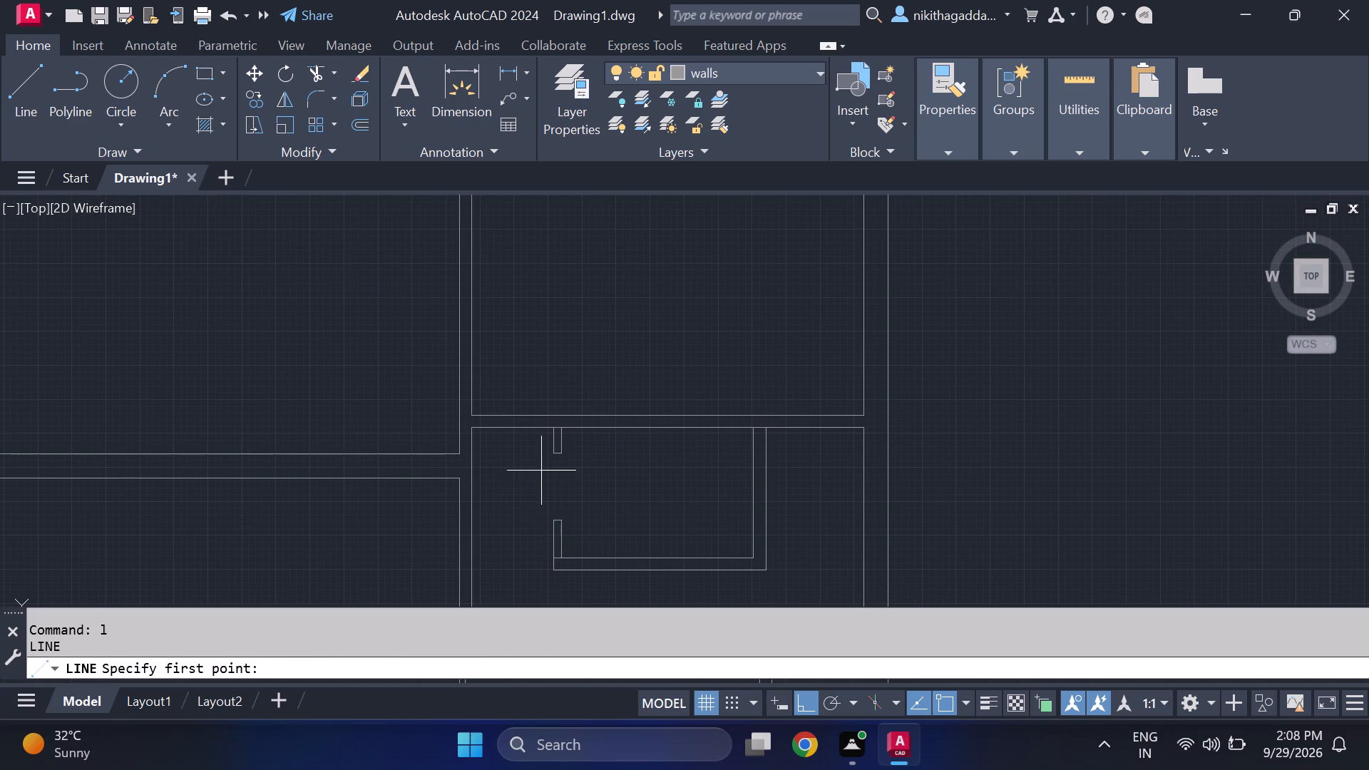
scroll(550, 465, up, 2)
click(578, 443)
middle_drag(590, 585, 585, 449)
click(568, 473)
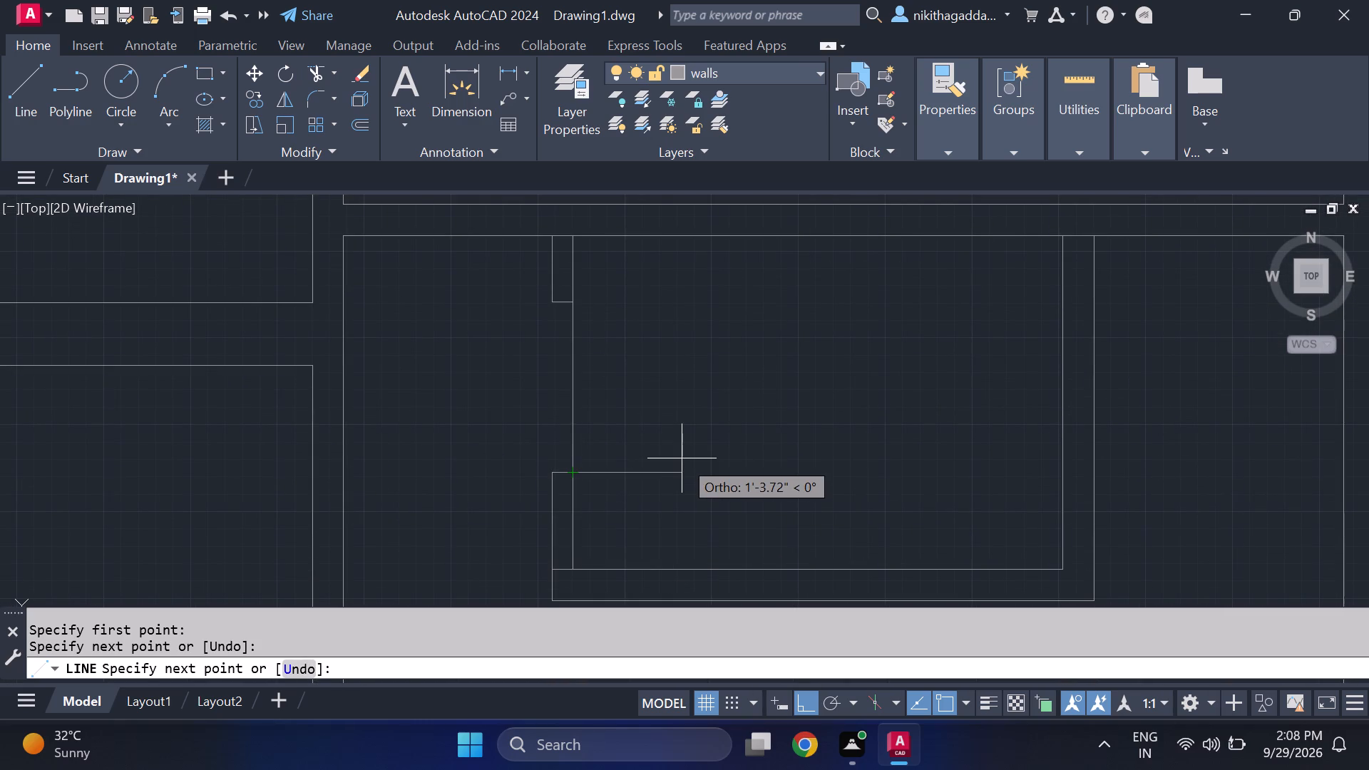
key(Escape)
Select the line across the opening and load the ACAD_ISO03W100 (ISO dash space) linetype into the drawing.
click(633, 407)
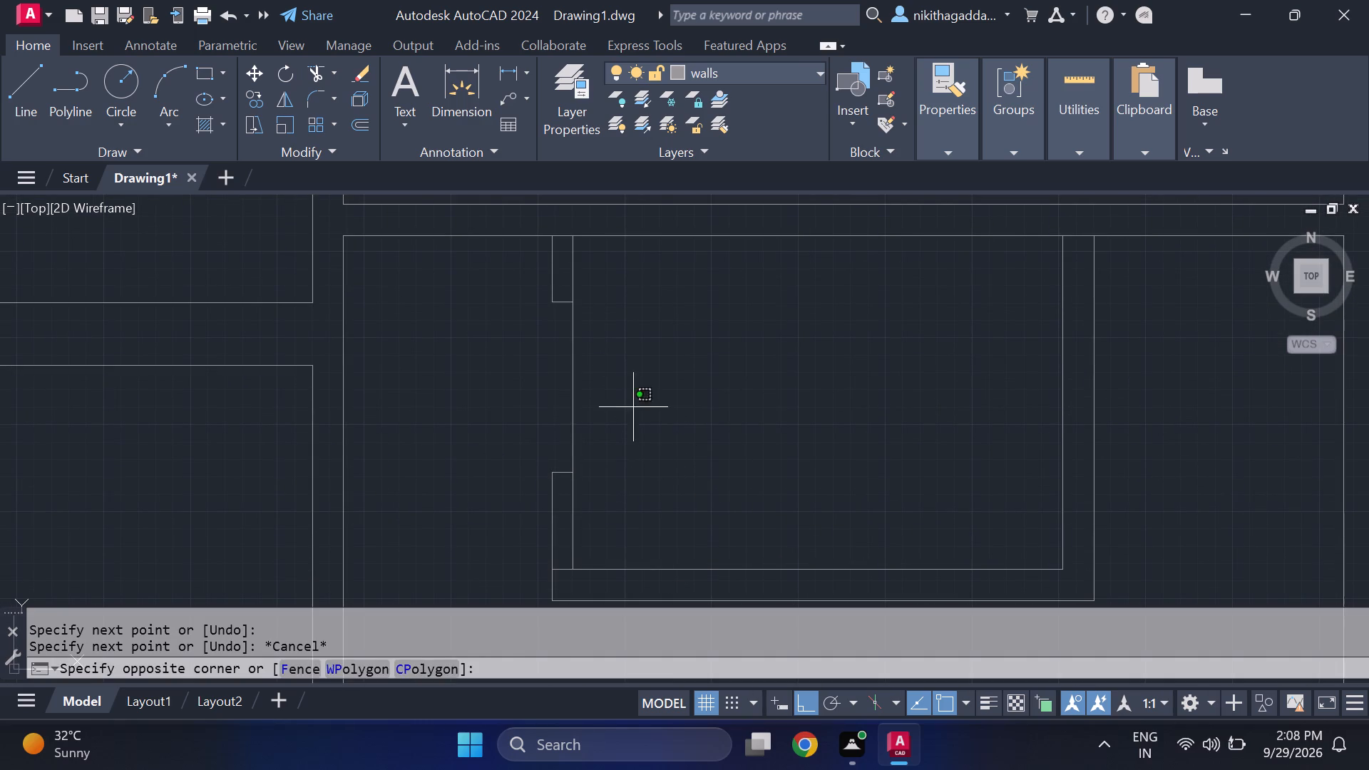
click(565, 427)
click(934, 155)
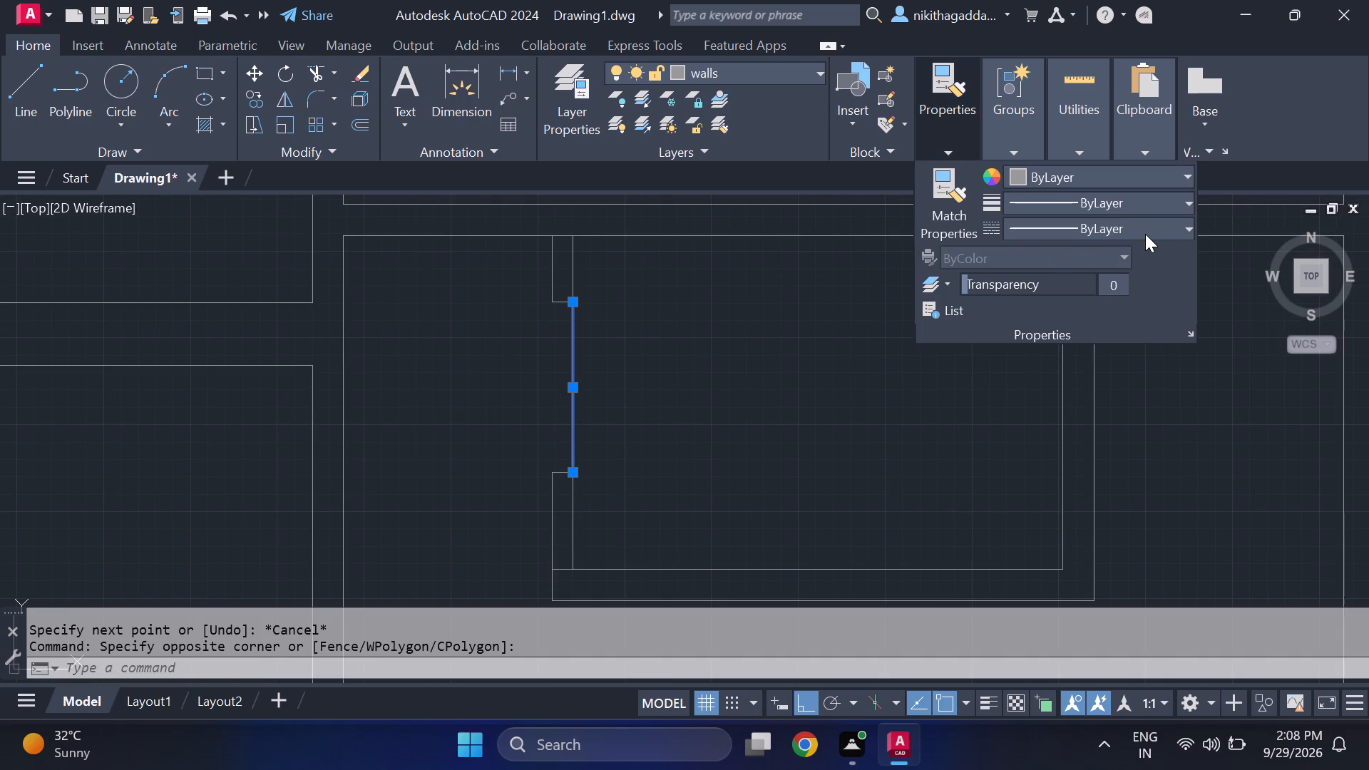
click(1147, 234)
click(1022, 329)
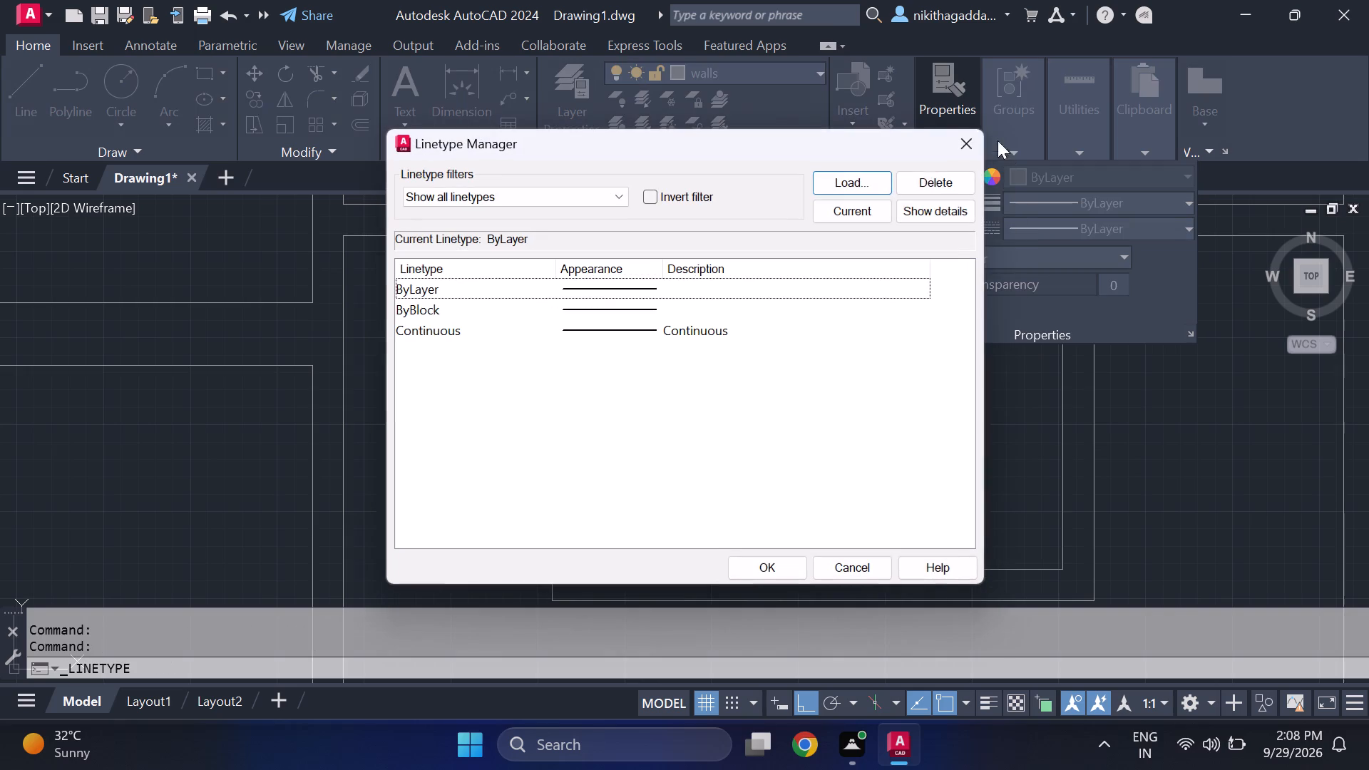
click(846, 184)
click(712, 329)
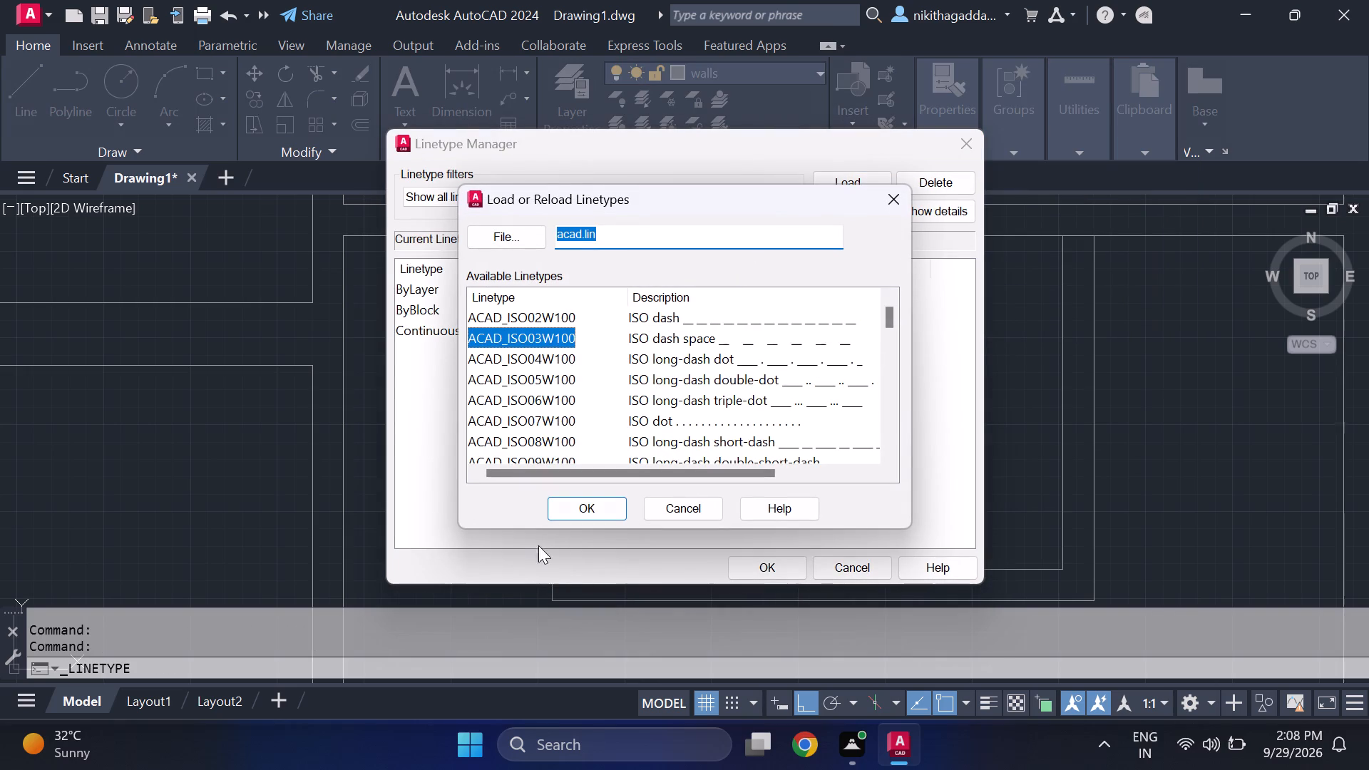
click(590, 496)
click(590, 498)
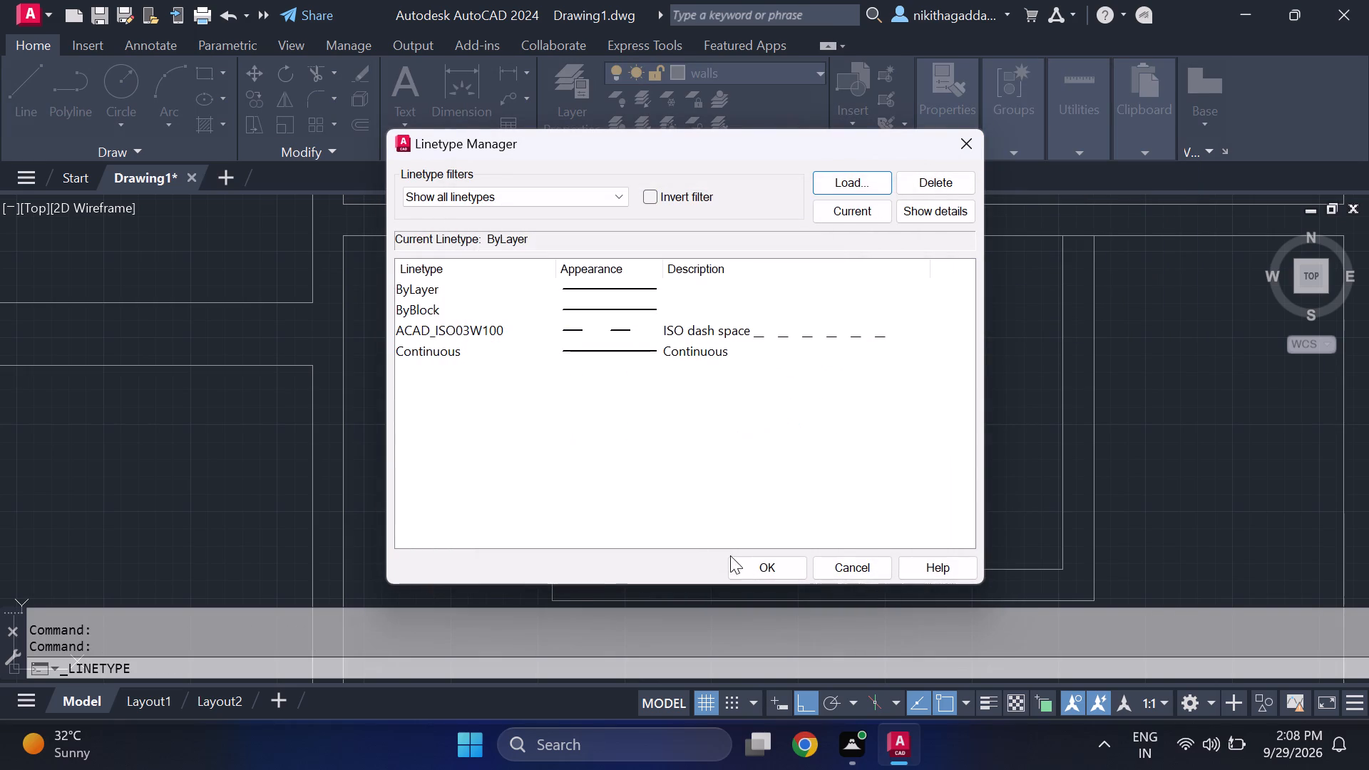
click(703, 329)
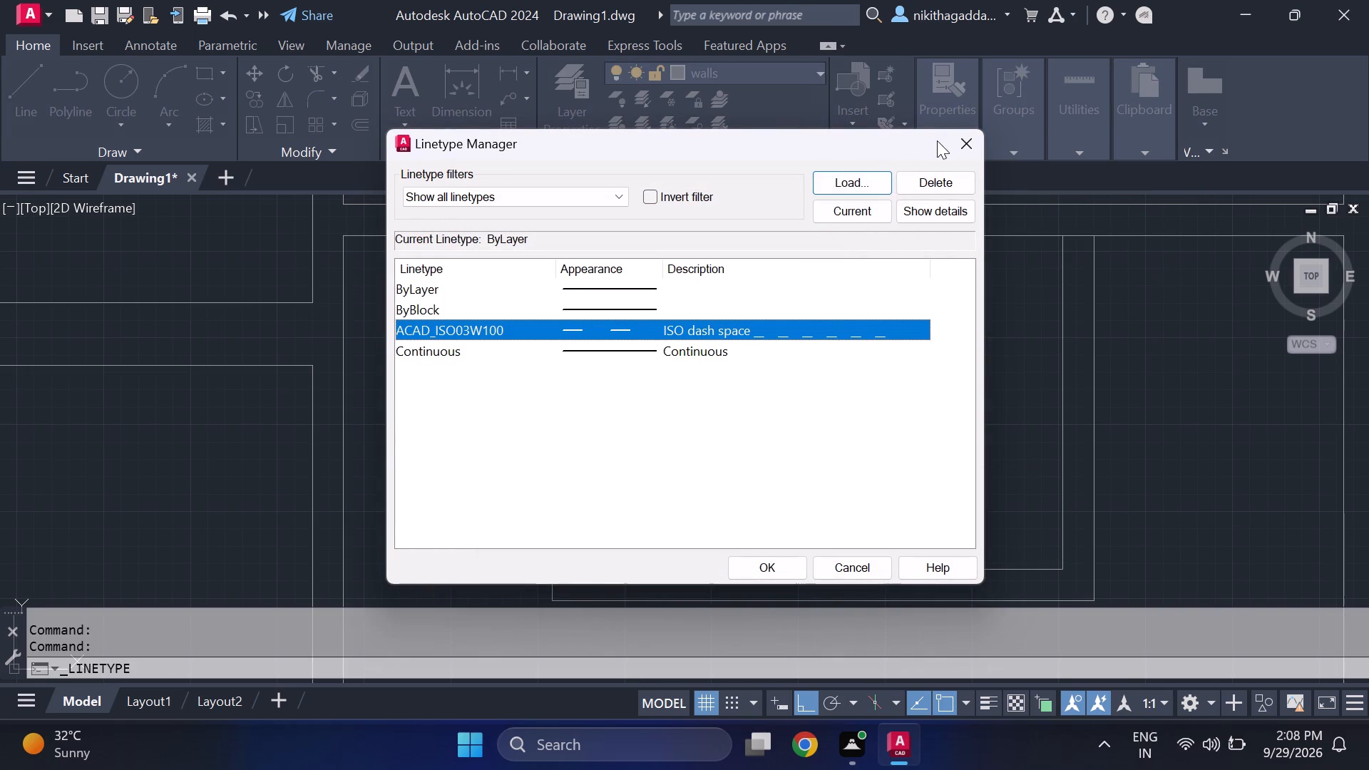
click(955, 143)
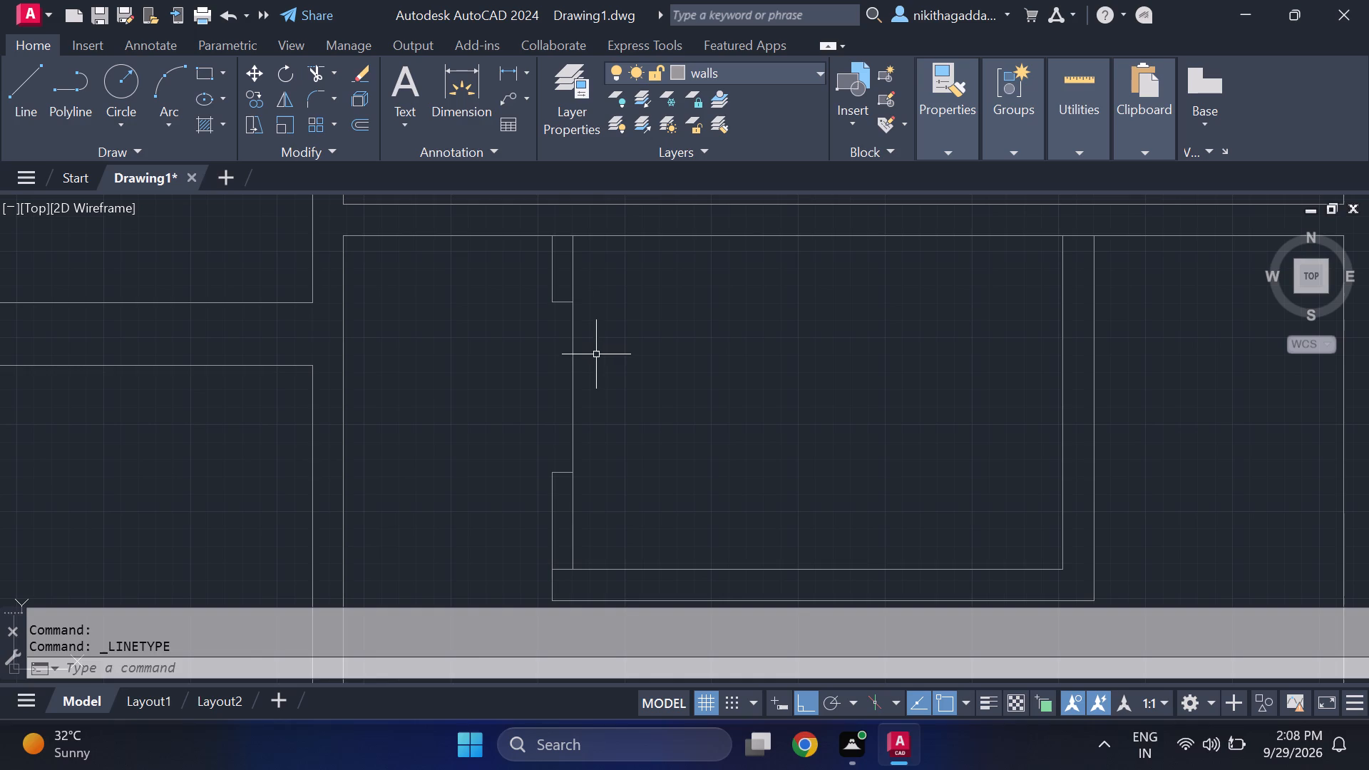
Assign the ACAD_ISO03W100 linetype to the vertical line across the enclosure's opening.
click(583, 365)
click(560, 379)
click(938, 130)
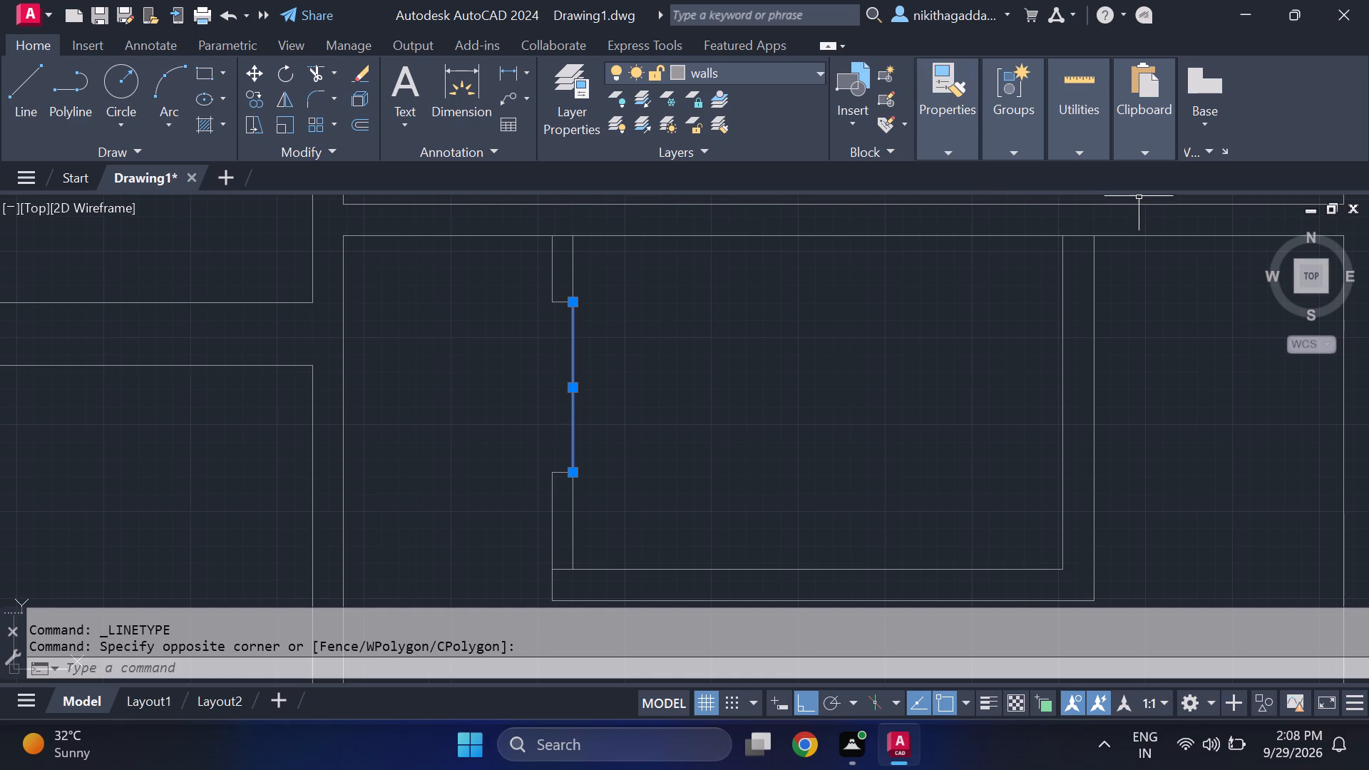
click(953, 149)
drag(1159, 226, 1152, 227)
click(1092, 304)
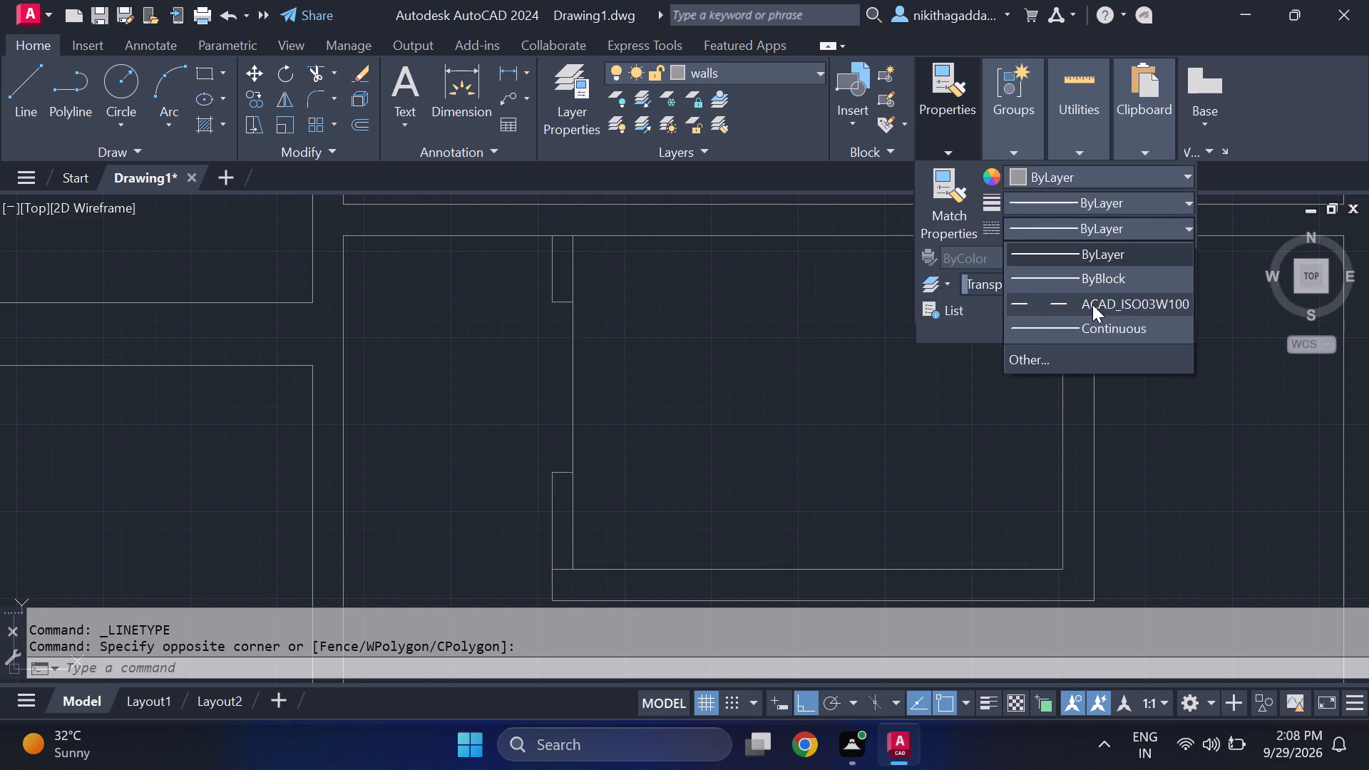
Load the ACAD_ISO02W100 (ISO dash) linetype into the drawing.
click(969, 130)
click(969, 130)
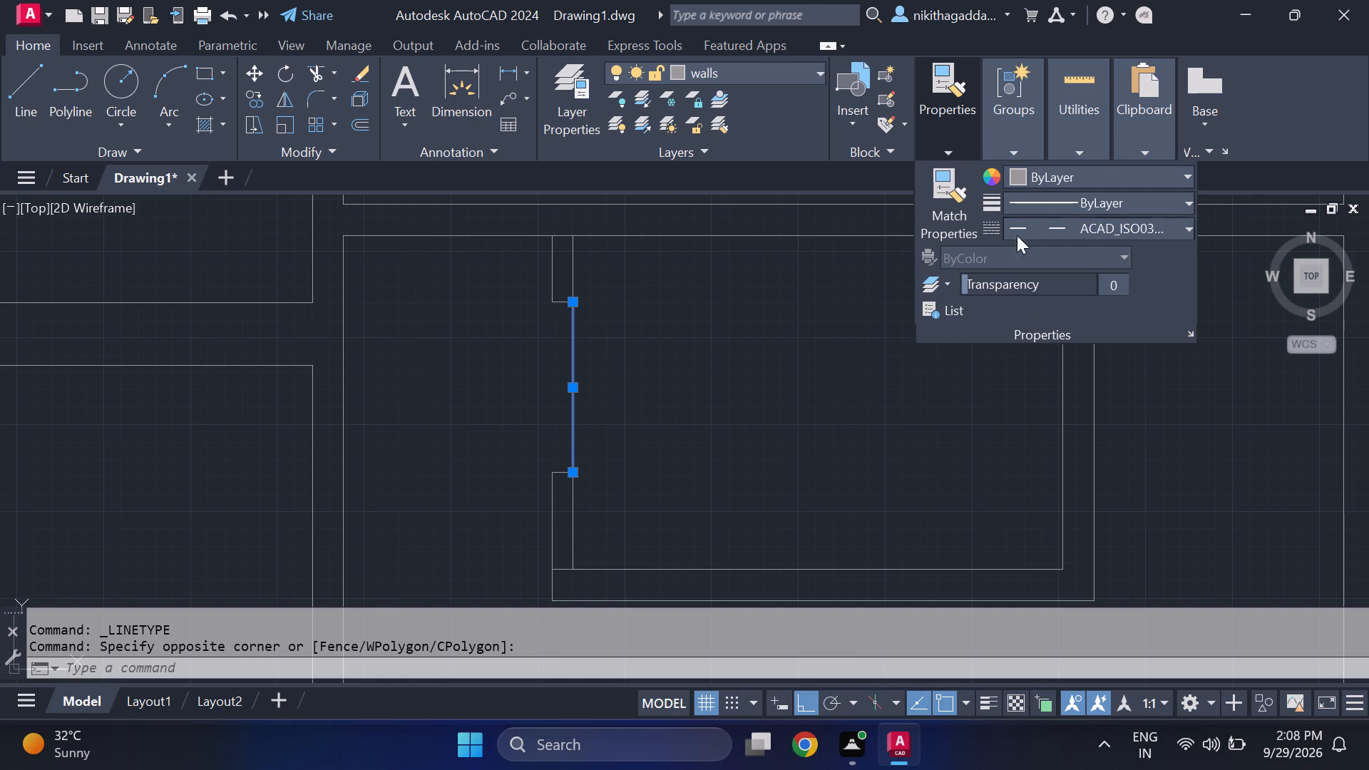
click(960, 140)
click(950, 147)
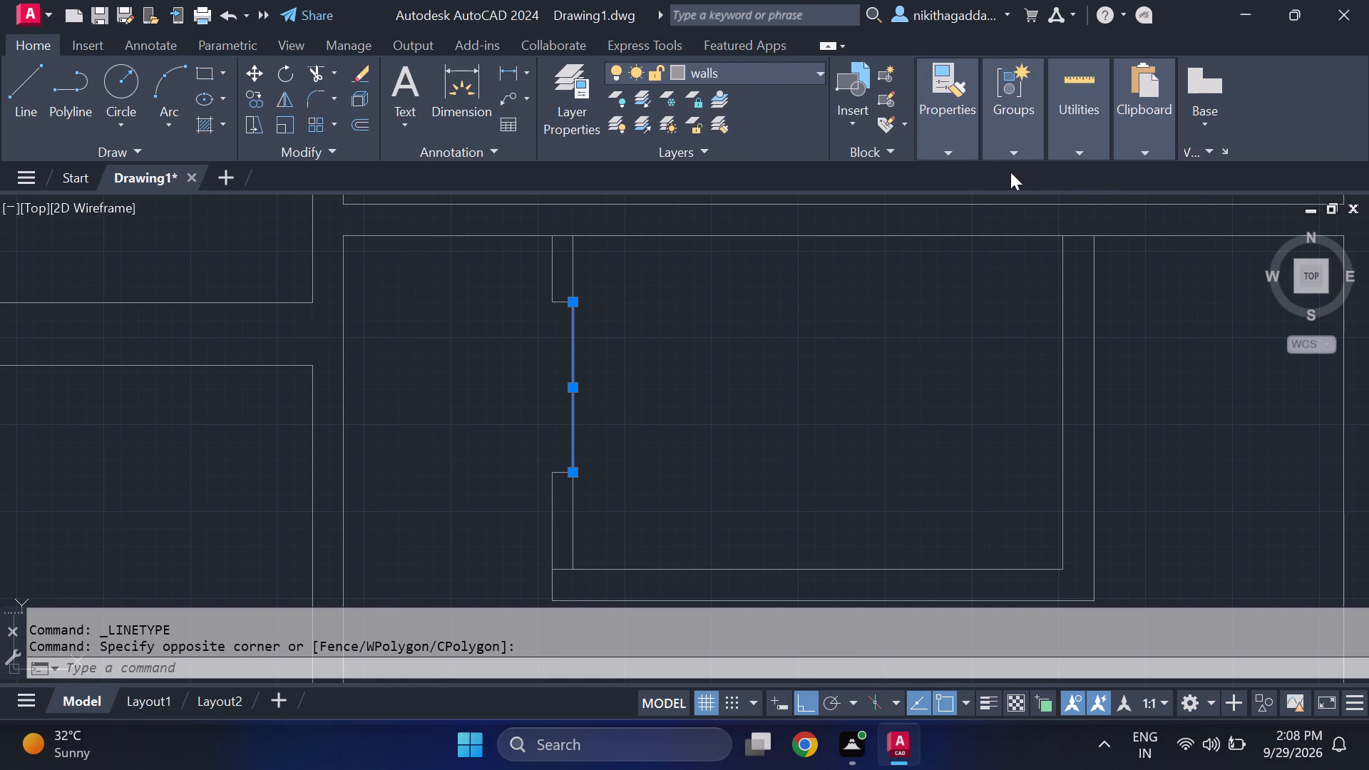
click(955, 150)
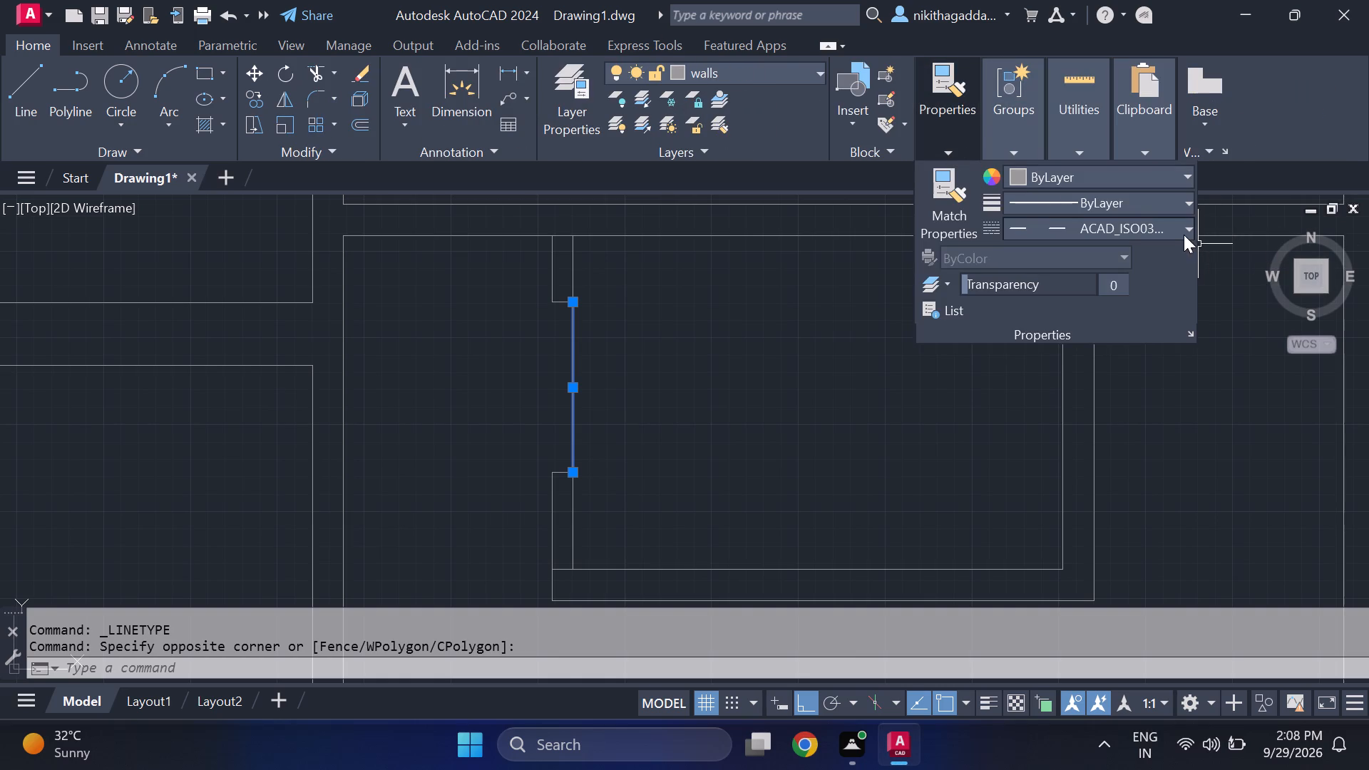
click(1181, 235)
click(1030, 358)
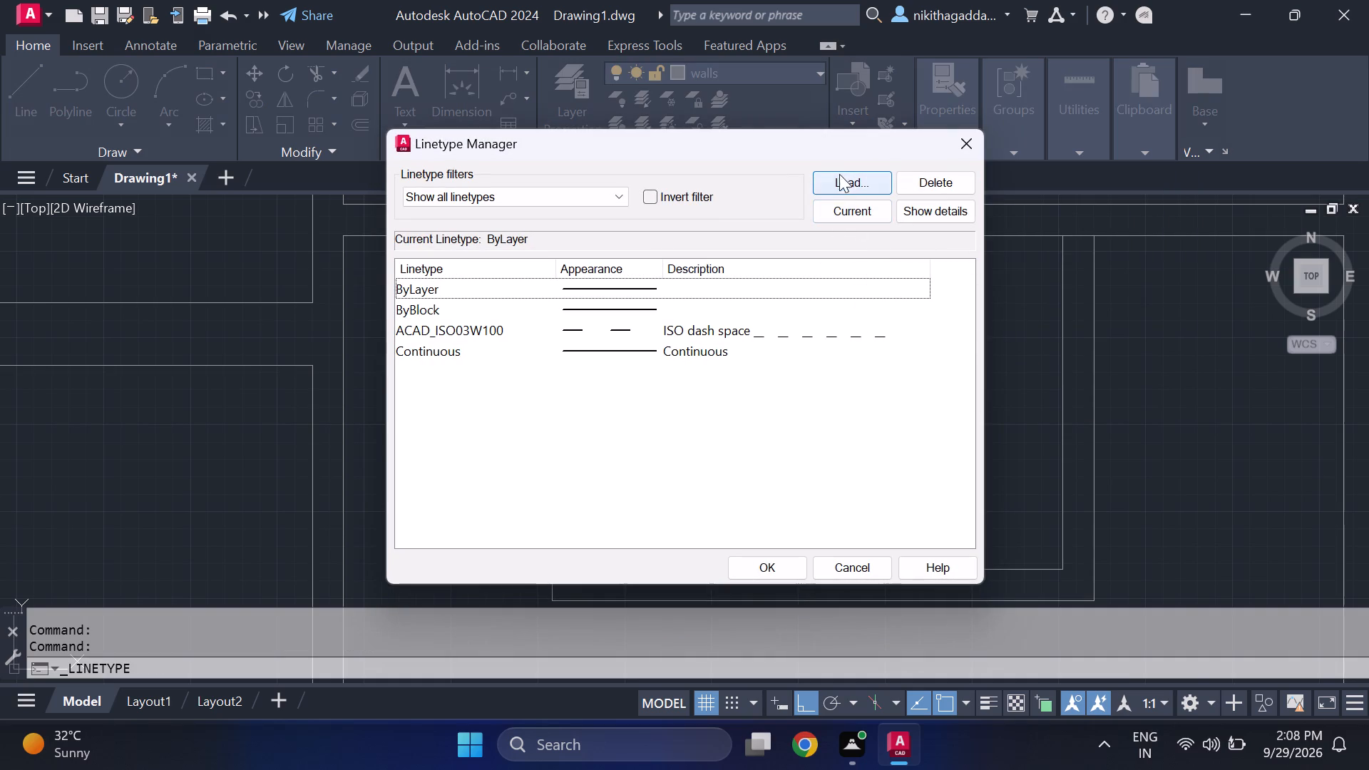
click(845, 186)
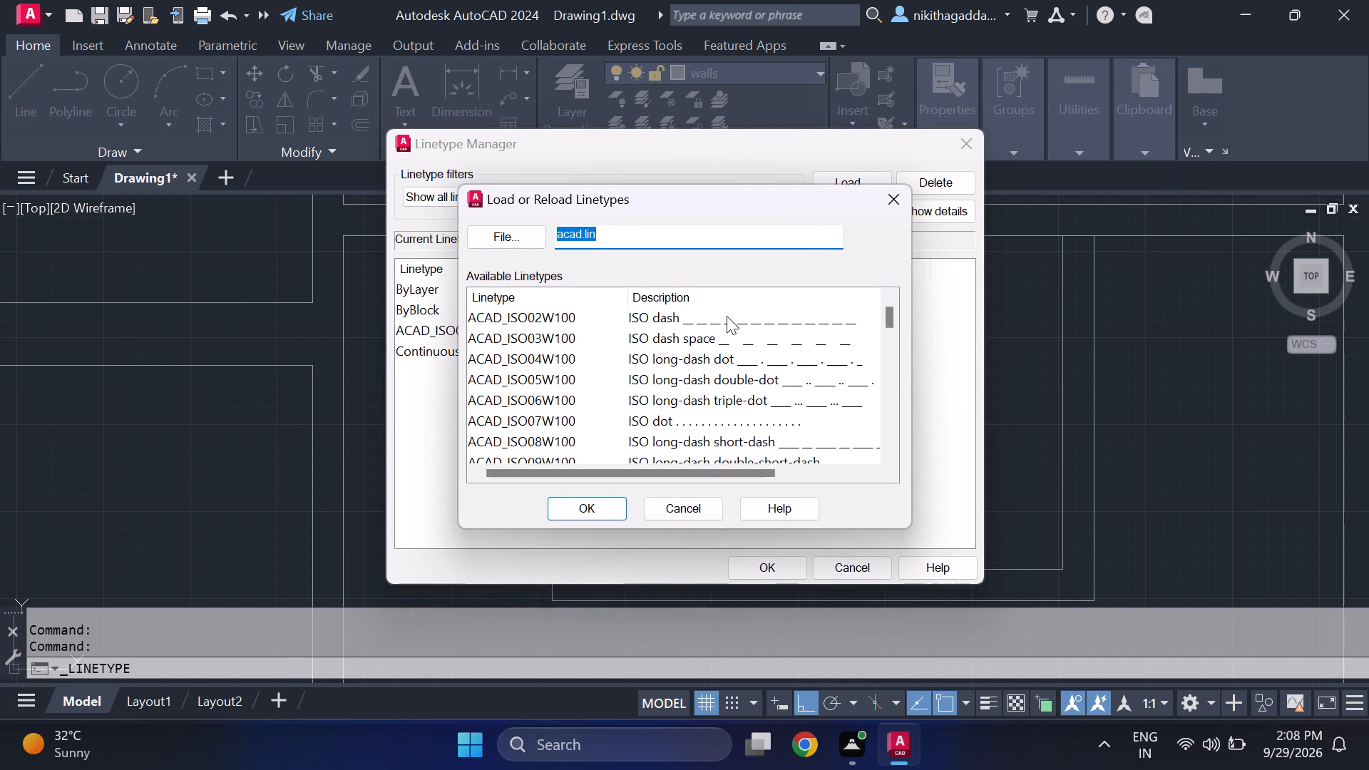
click(732, 324)
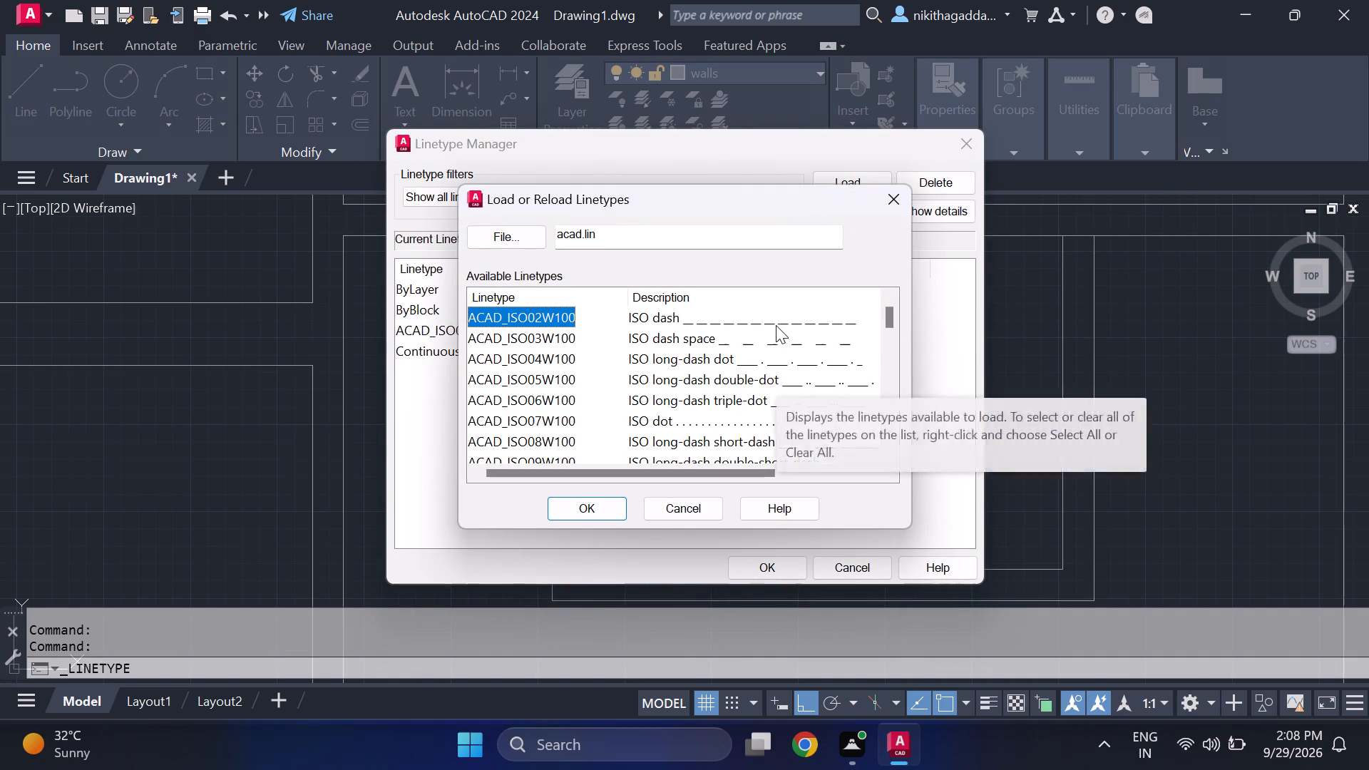
click(776, 325)
click(600, 504)
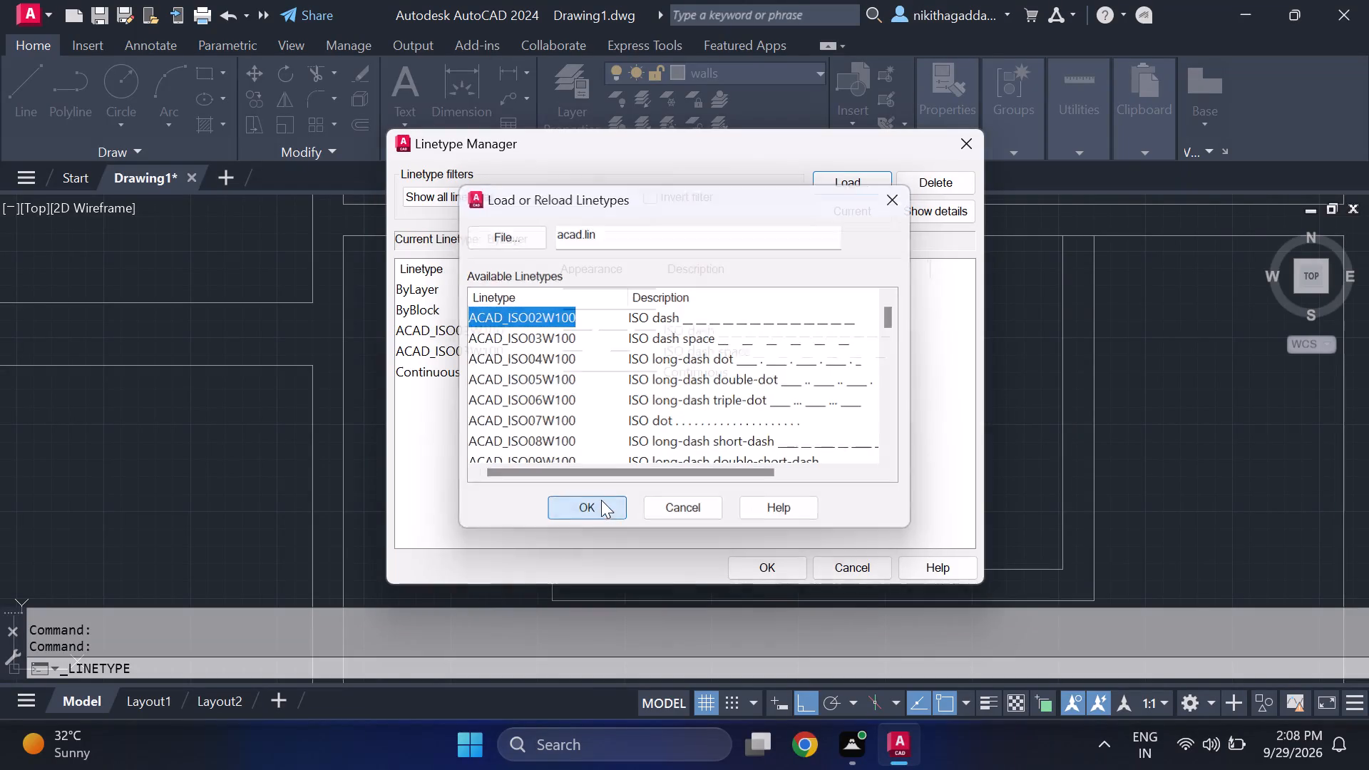
click(774, 338)
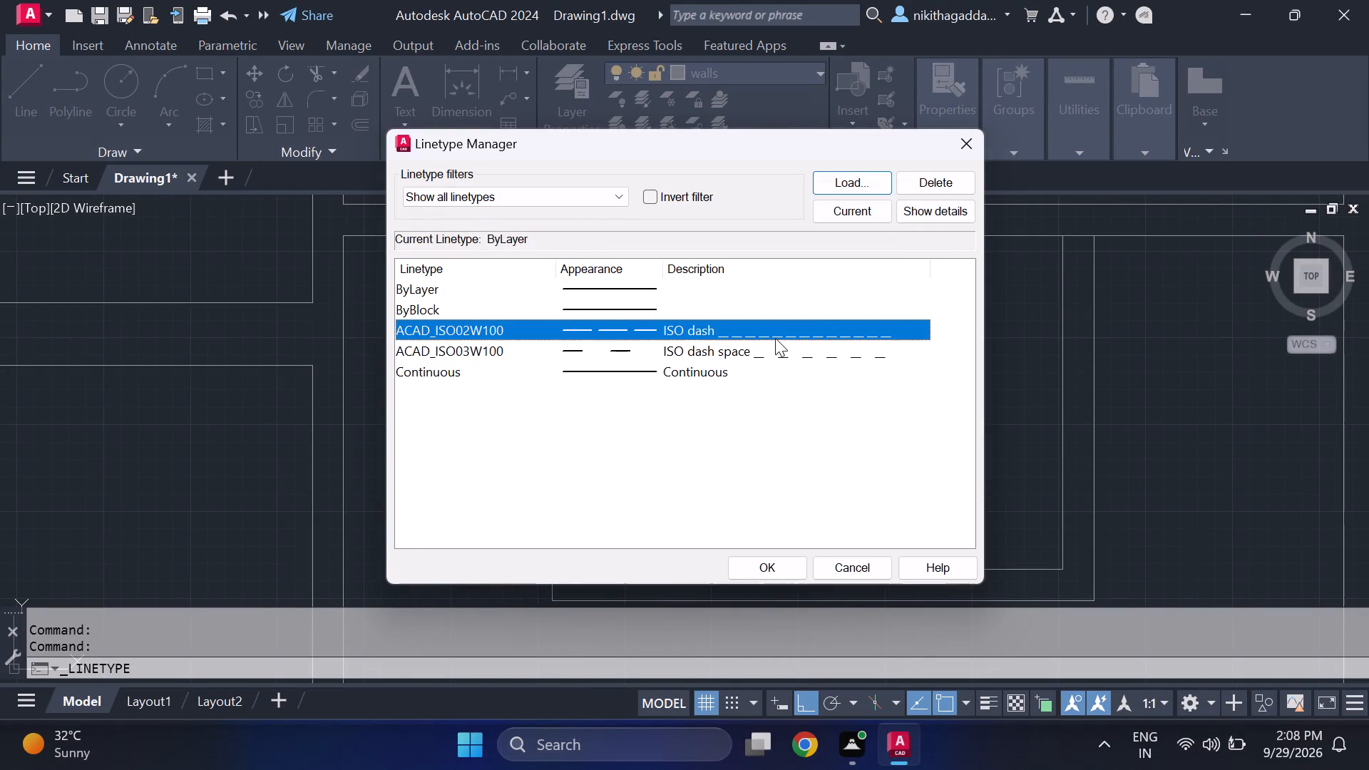
click(784, 558)
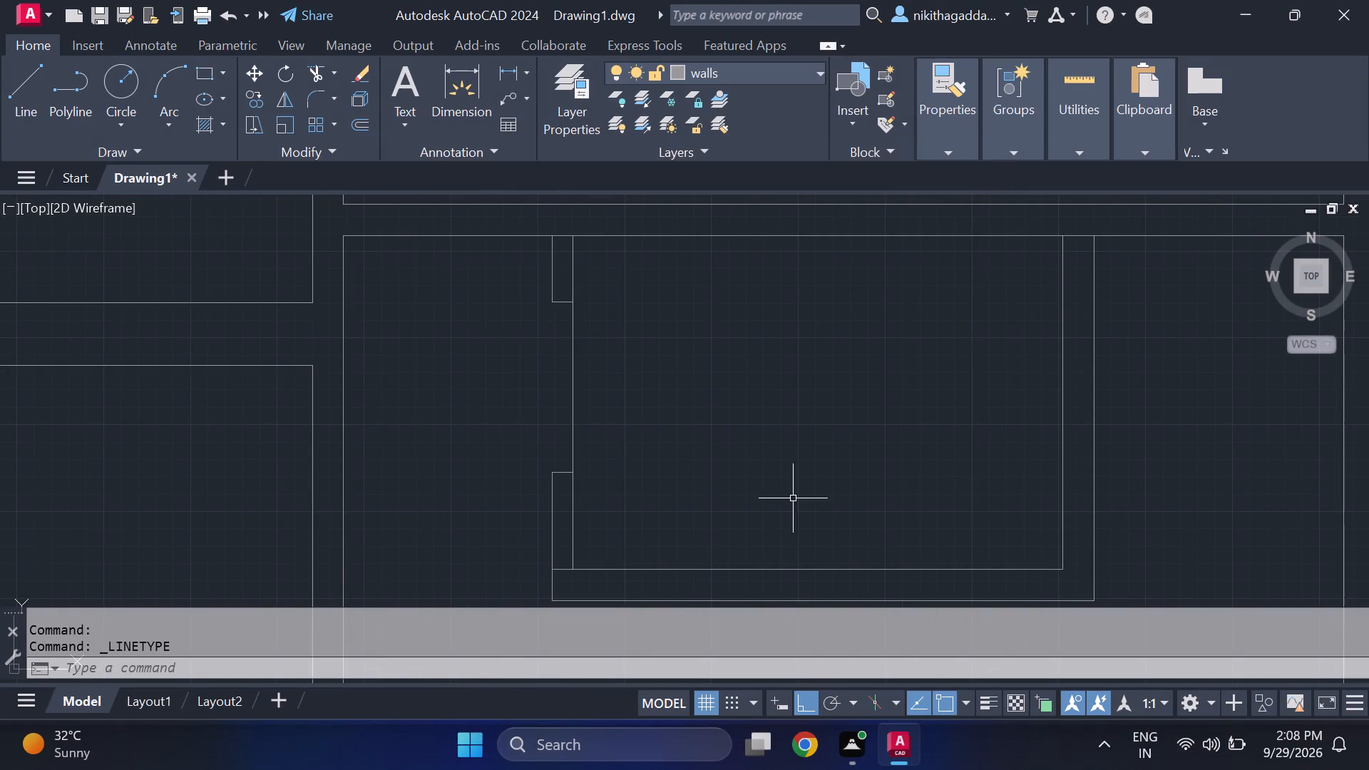
Assign the ACAD_ISO02W100 linetype to the vertical line across the enclosure's opening.
drag(689, 389, 625, 397)
click(550, 404)
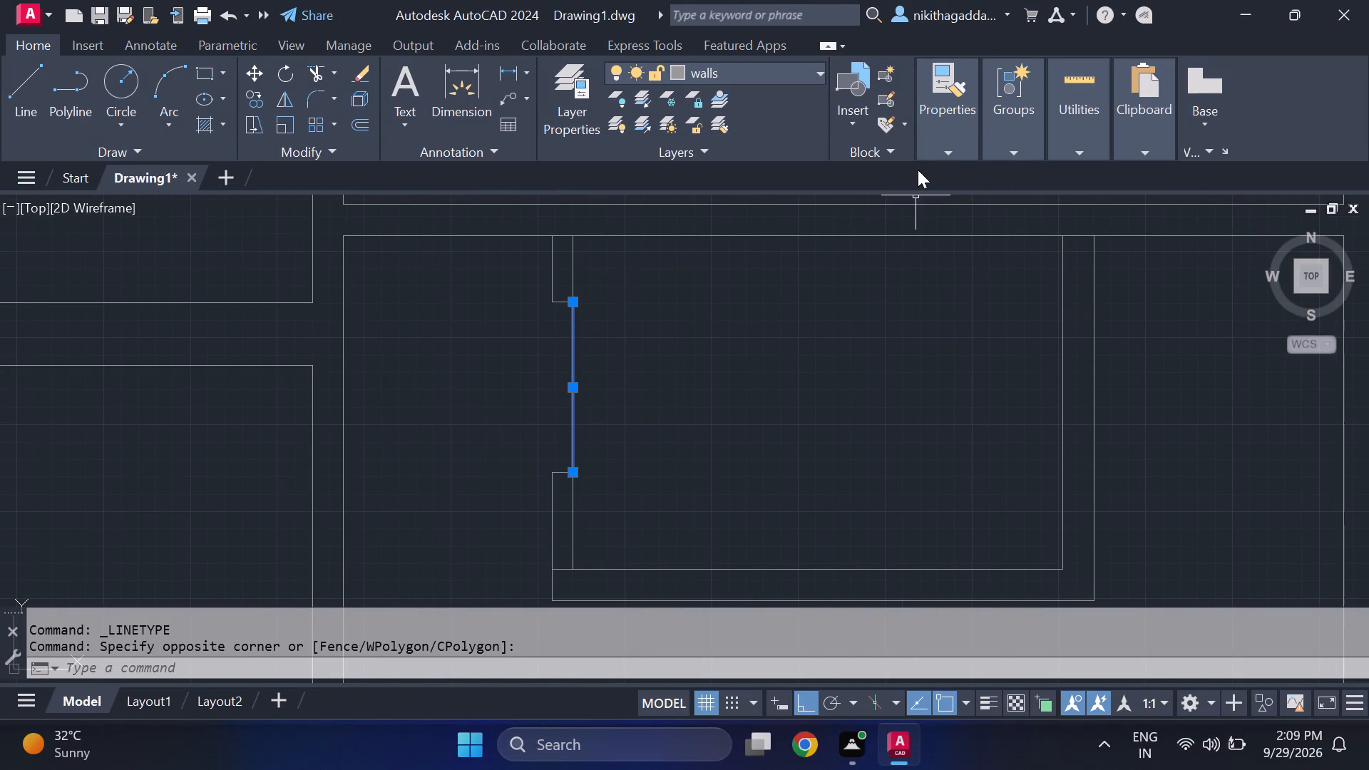
click(925, 145)
click(1175, 230)
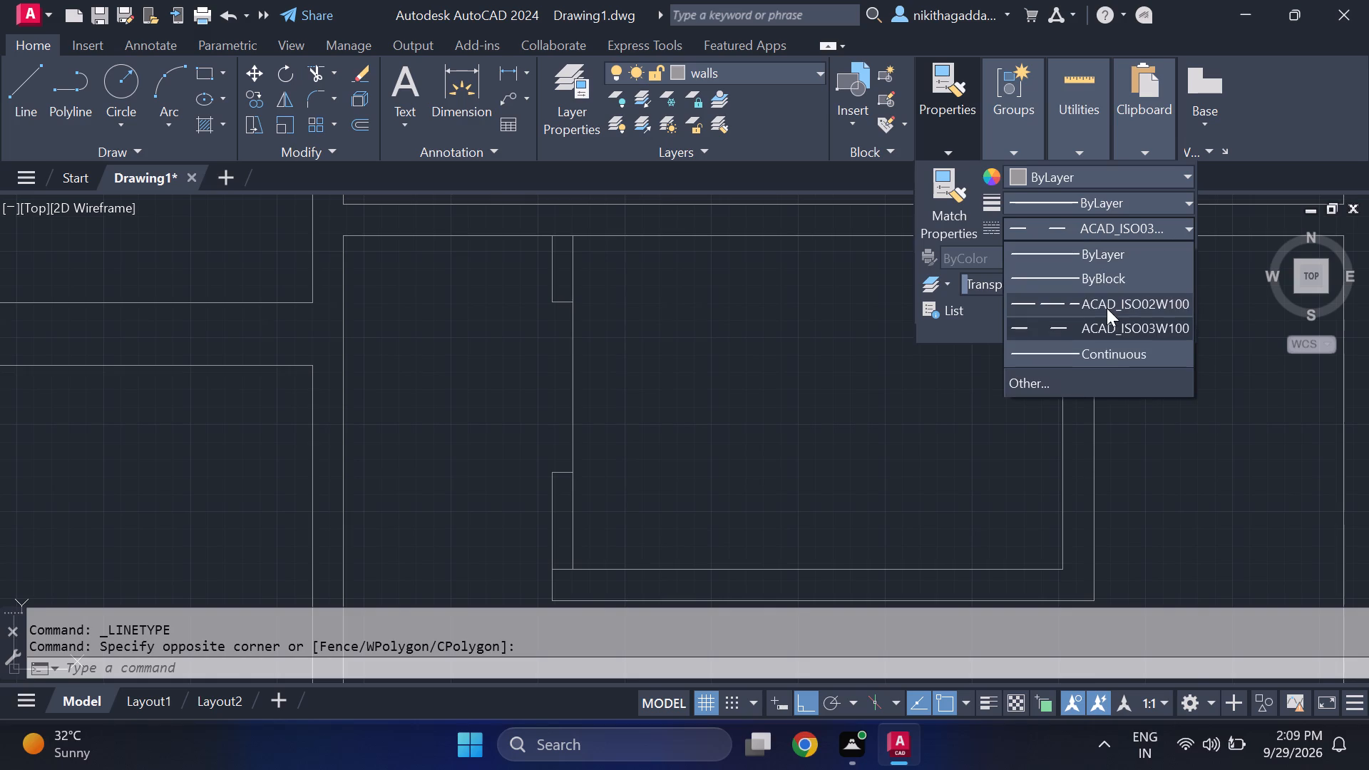
click(1104, 304)
key(Escape)
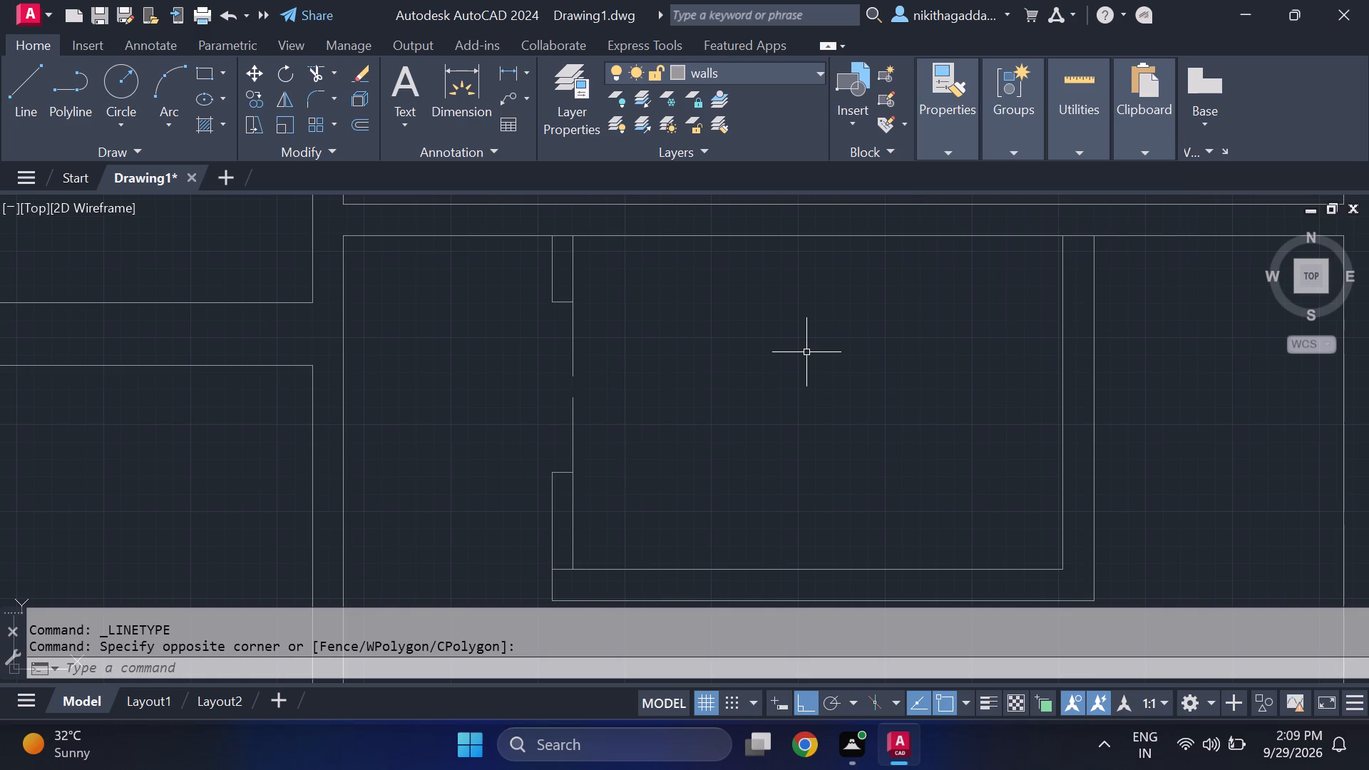
Delete the 11' vertical dimension inside the upper-left room of the plan.
key(grave)
scroll(806, 352, down, 4)
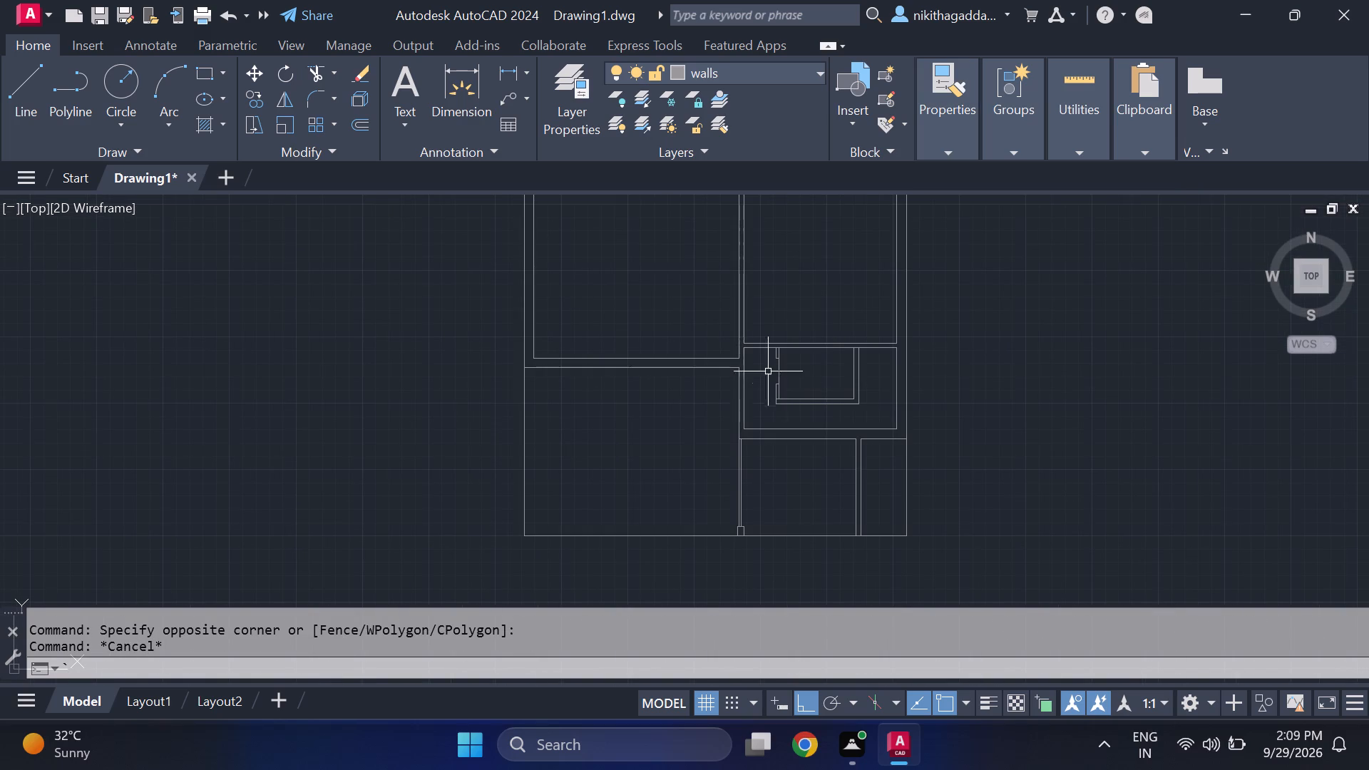
scroll(789, 388, up, 1)
scroll(788, 388, down, 2)
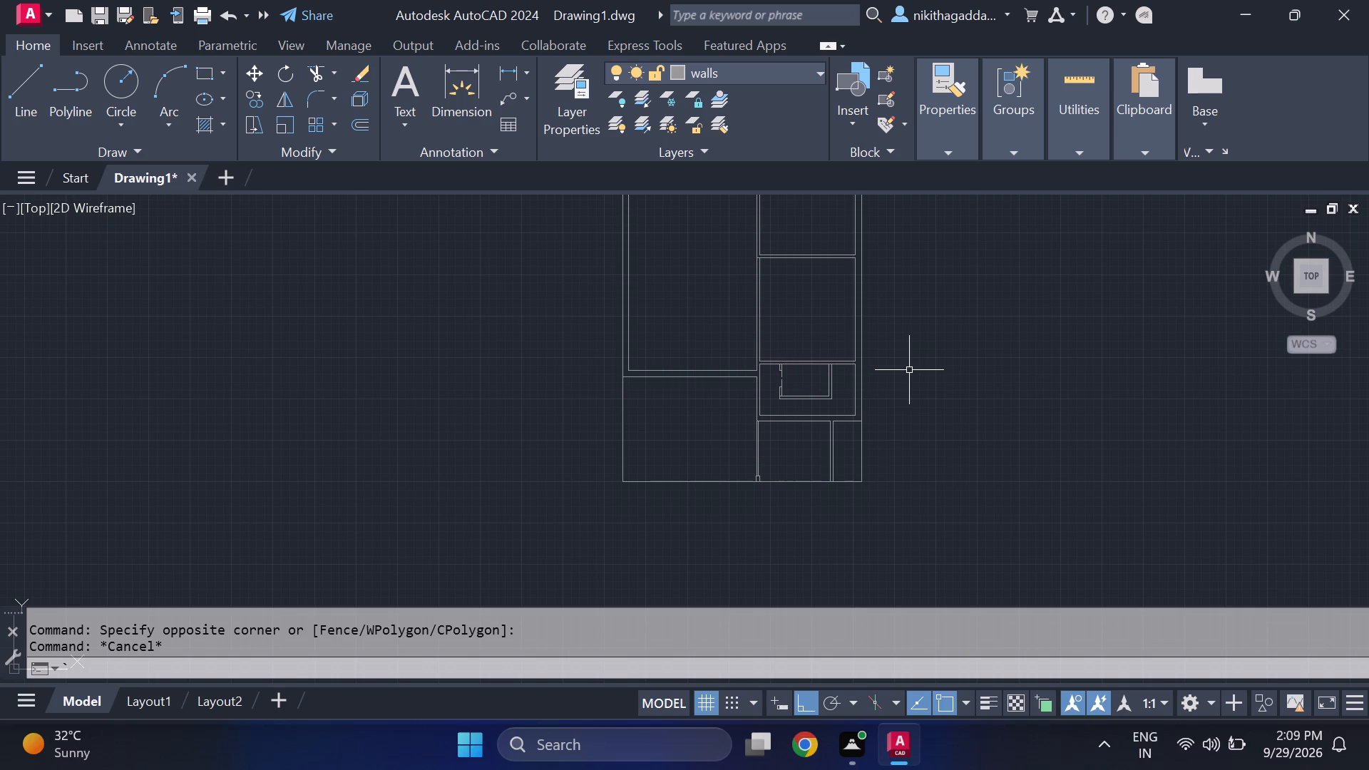
scroll(821, 351, up, 2)
scroll(563, 255, down, 2)
middle_drag(550, 267, 752, 493)
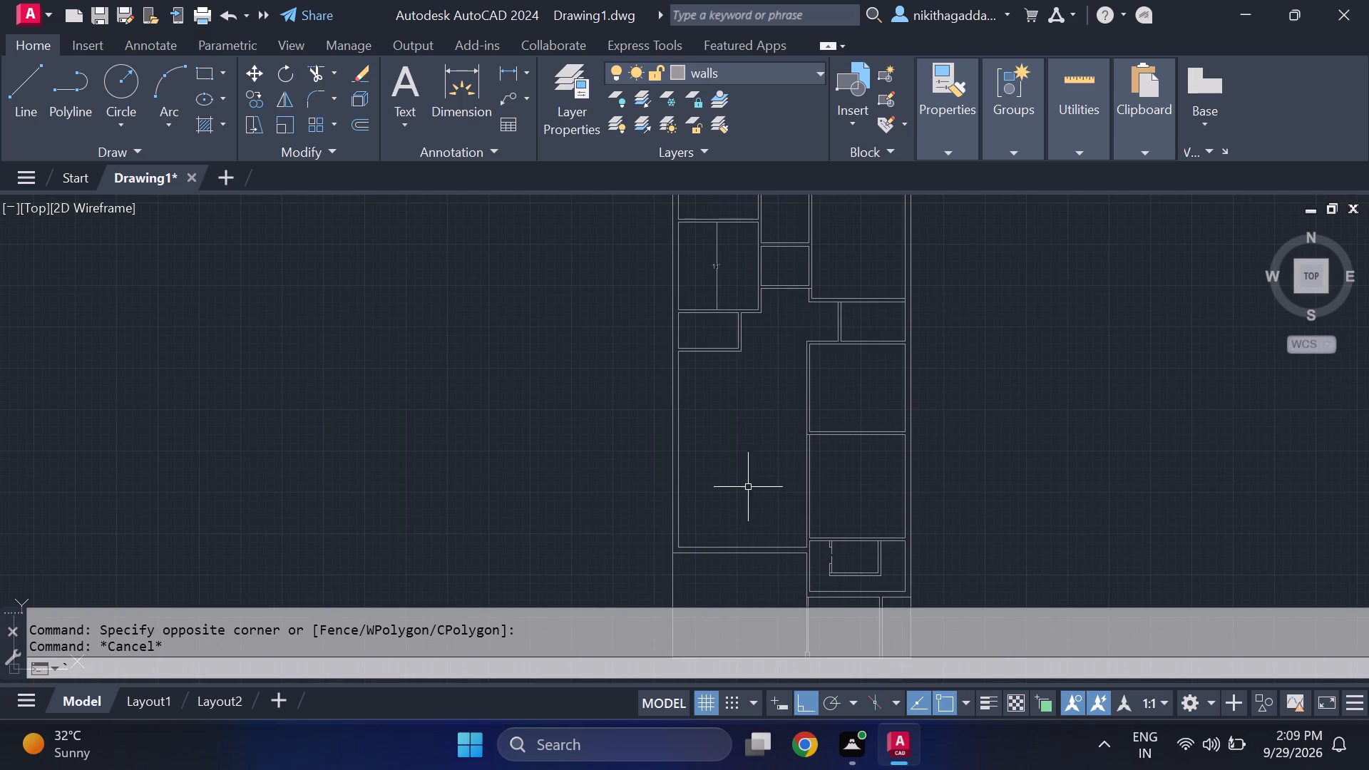
scroll(693, 245, up, 2)
drag(768, 260, 760, 272)
click(718, 329)
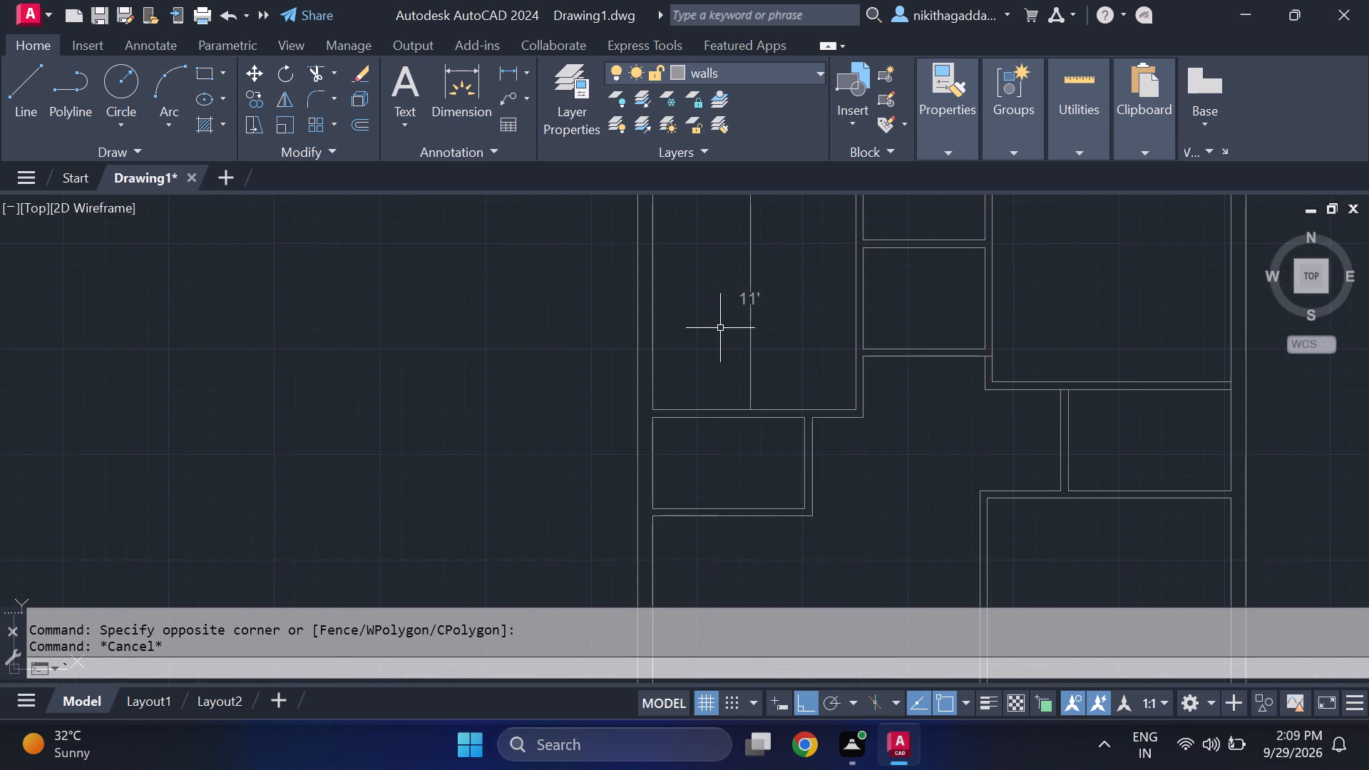
key(Escape)
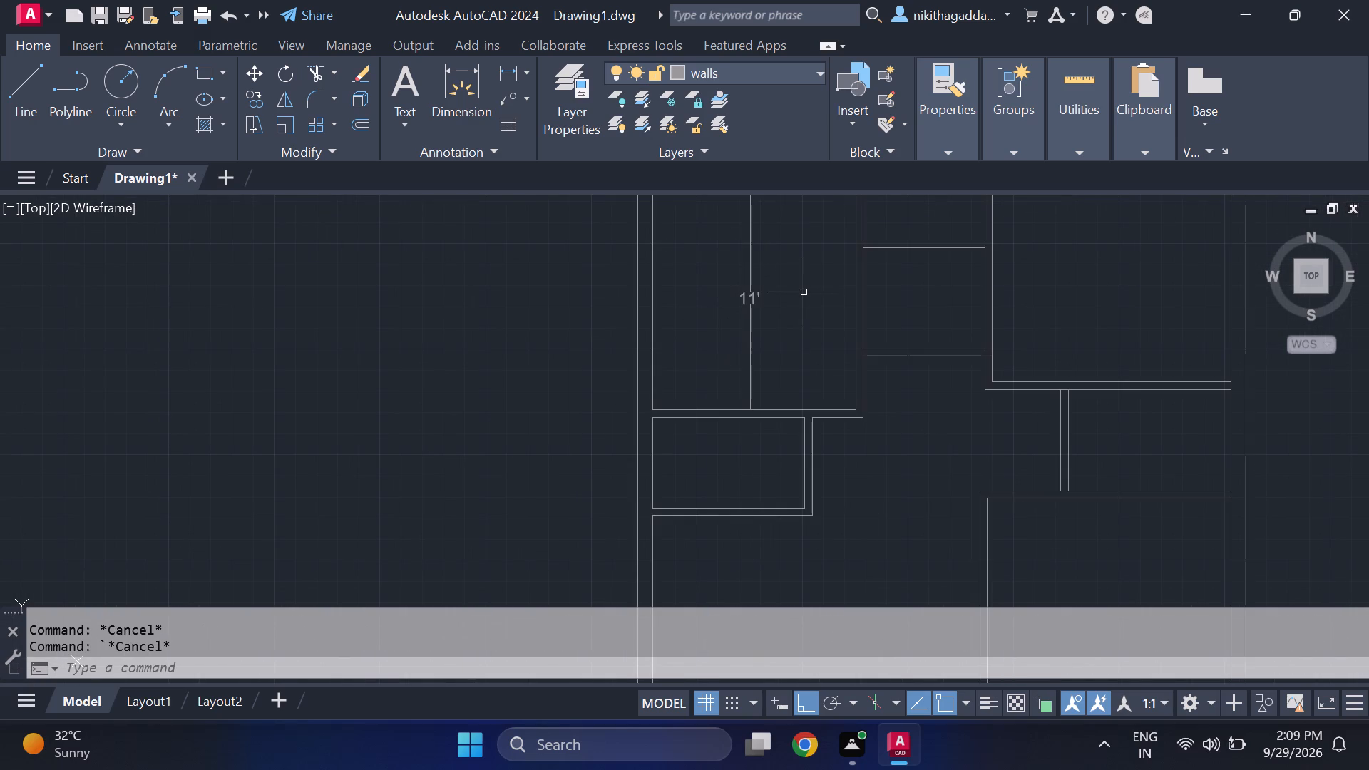
click(804, 292)
click(699, 344)
key(Delete)
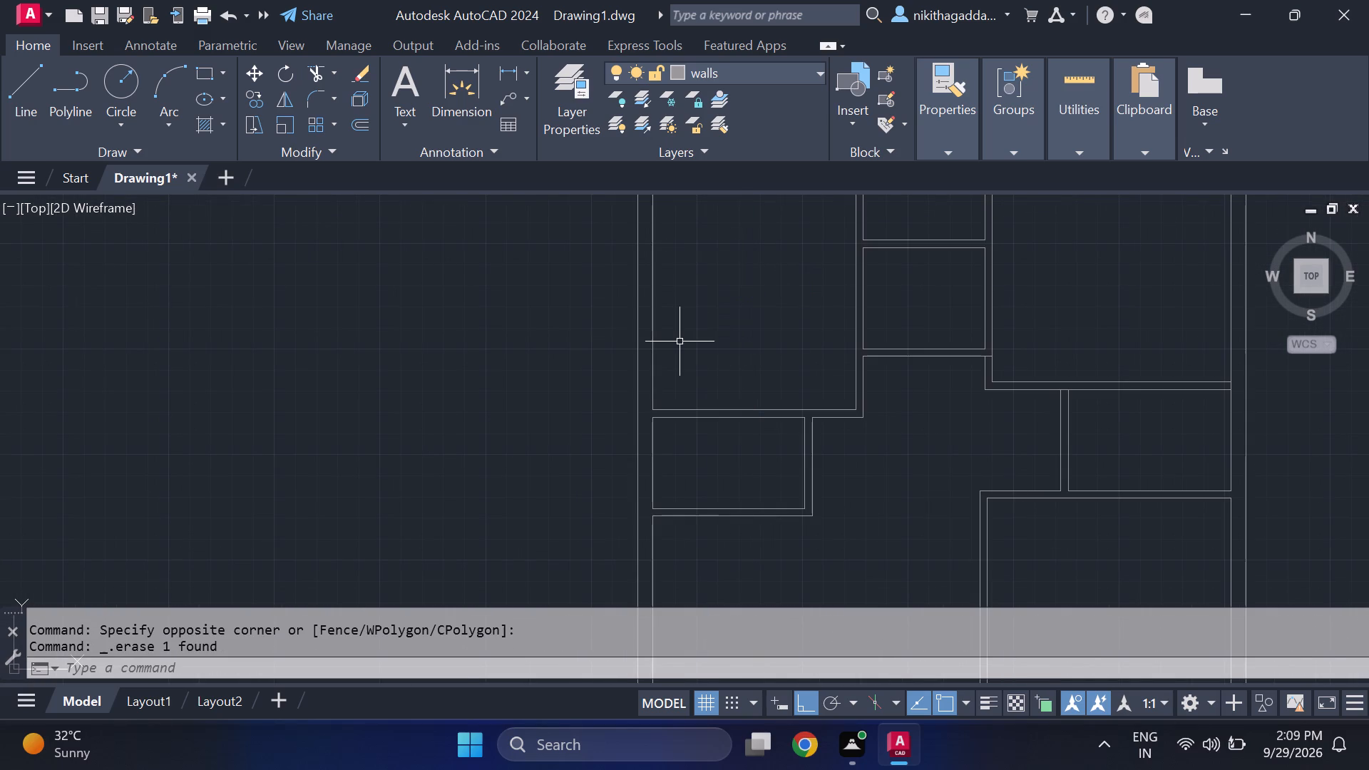
Draw a vertical line near the left boundary of the open lower-left area, from the wall above to the plan's bottom edge.
scroll(695, 354, down, 5)
scroll(773, 332, up, 3)
scroll(702, 374, up, 2)
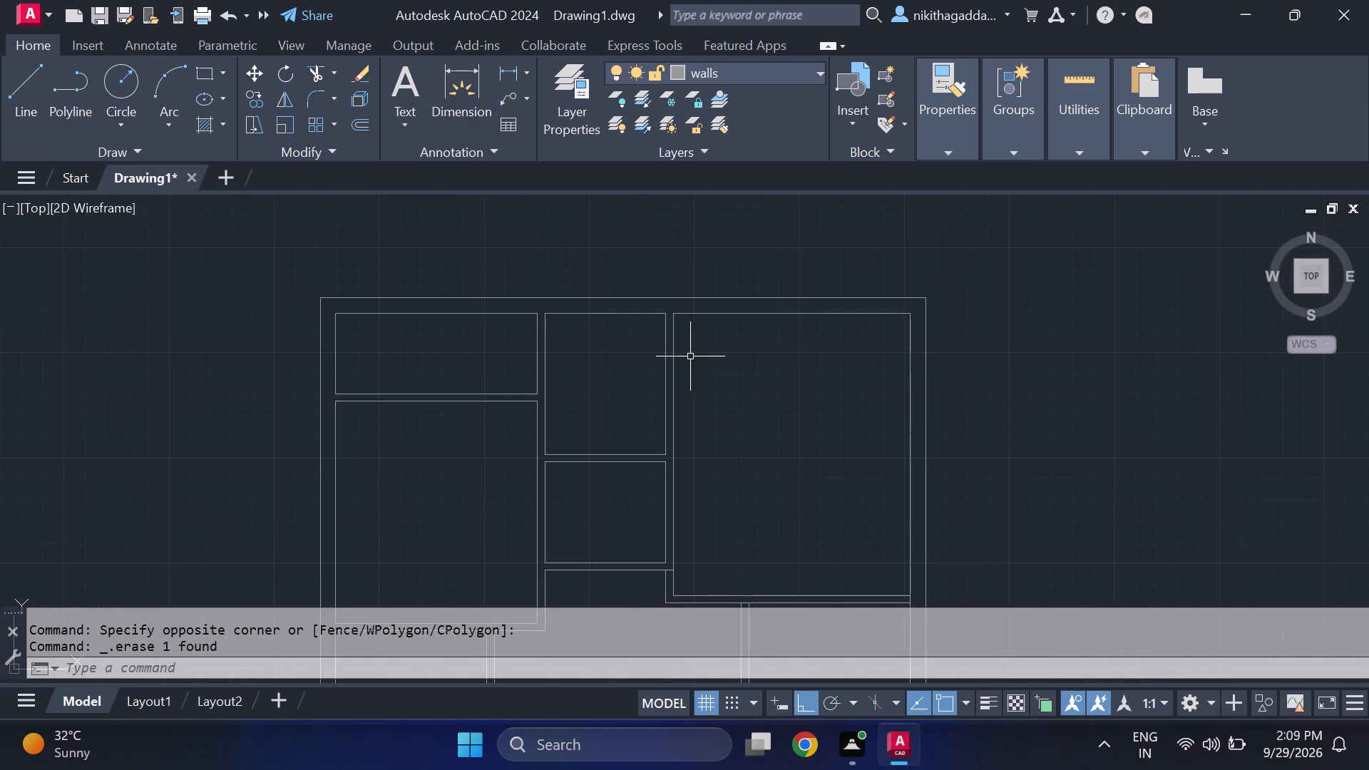
scroll(691, 356, down, 3)
middle_drag(634, 457, 575, 322)
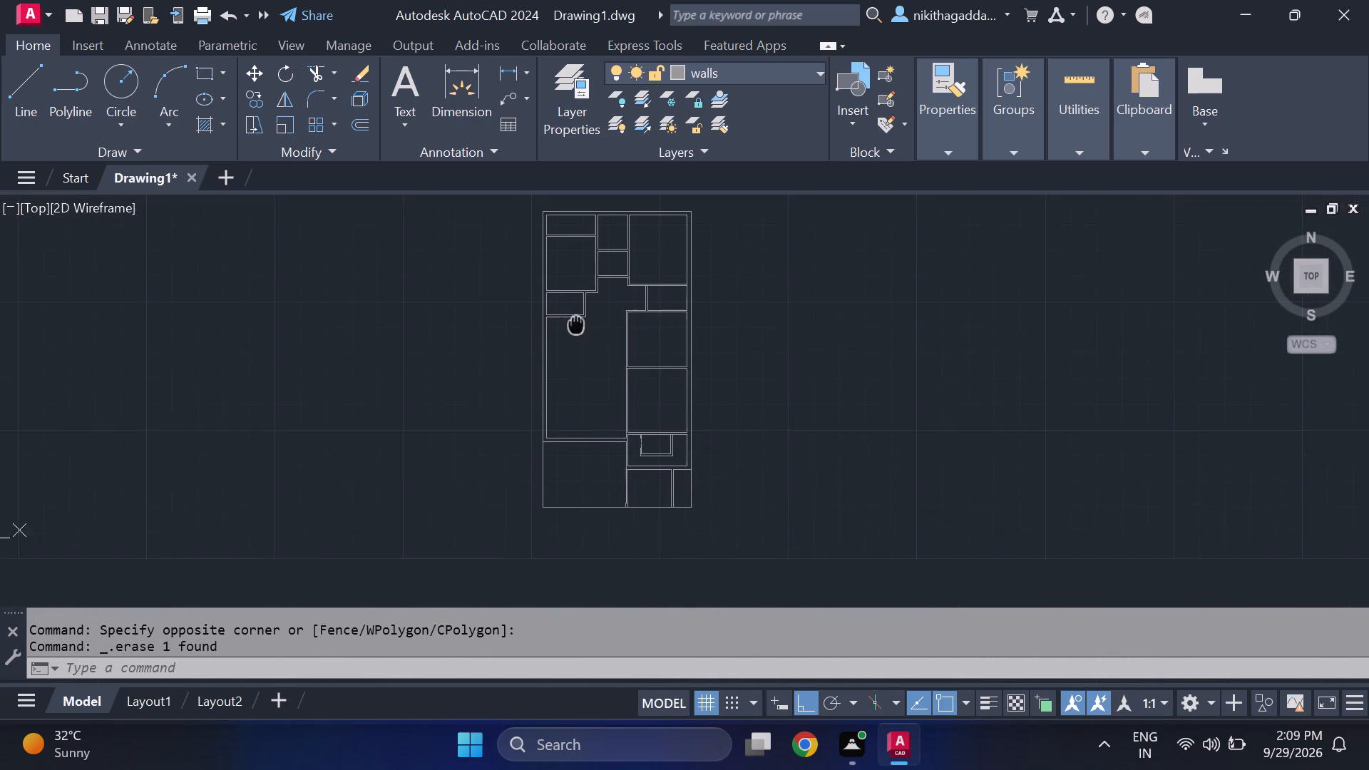
middle_drag(575, 322, 575, 319)
scroll(605, 488, up, 2)
scroll(501, 470, up, 2)
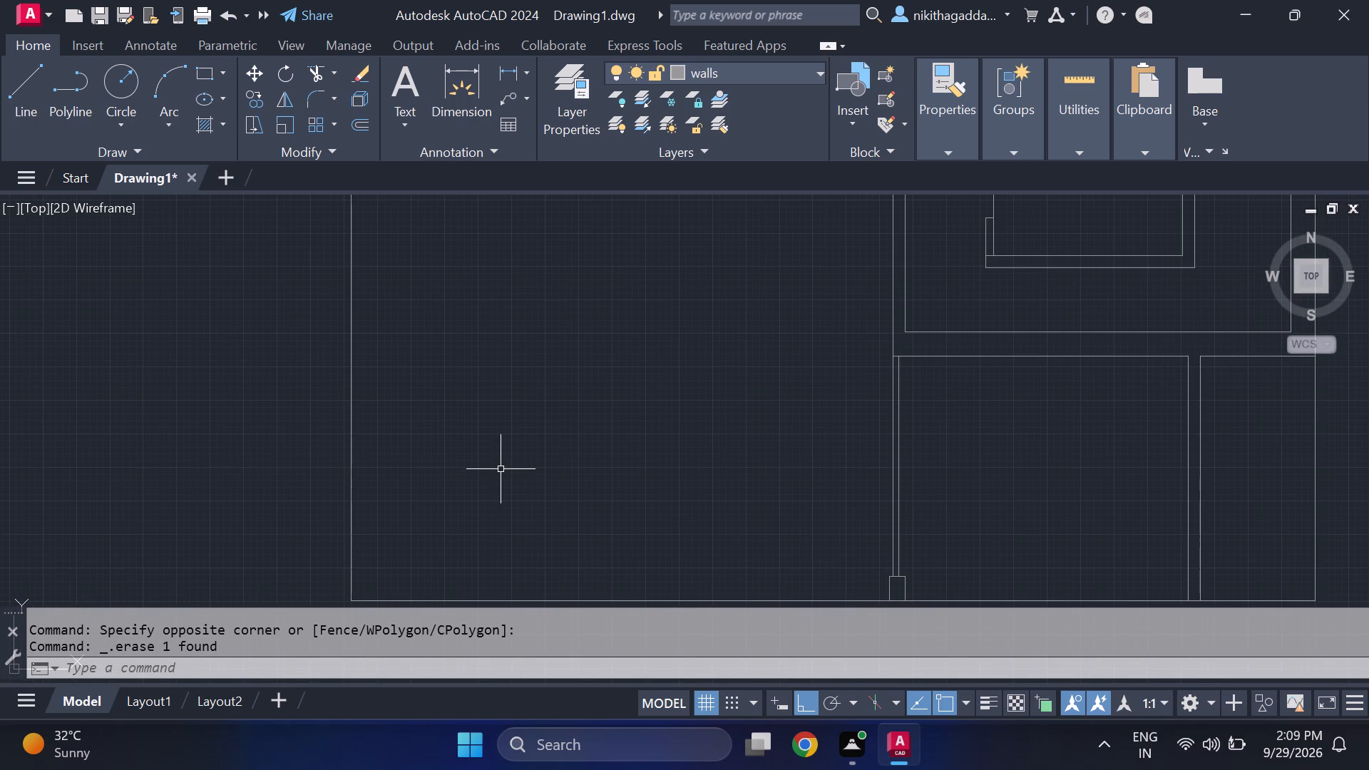
key(l)
key(Return)
scroll(502, 448, down, 3)
middle_drag(471, 401, 512, 447)
scroll(490, 423, up, 1)
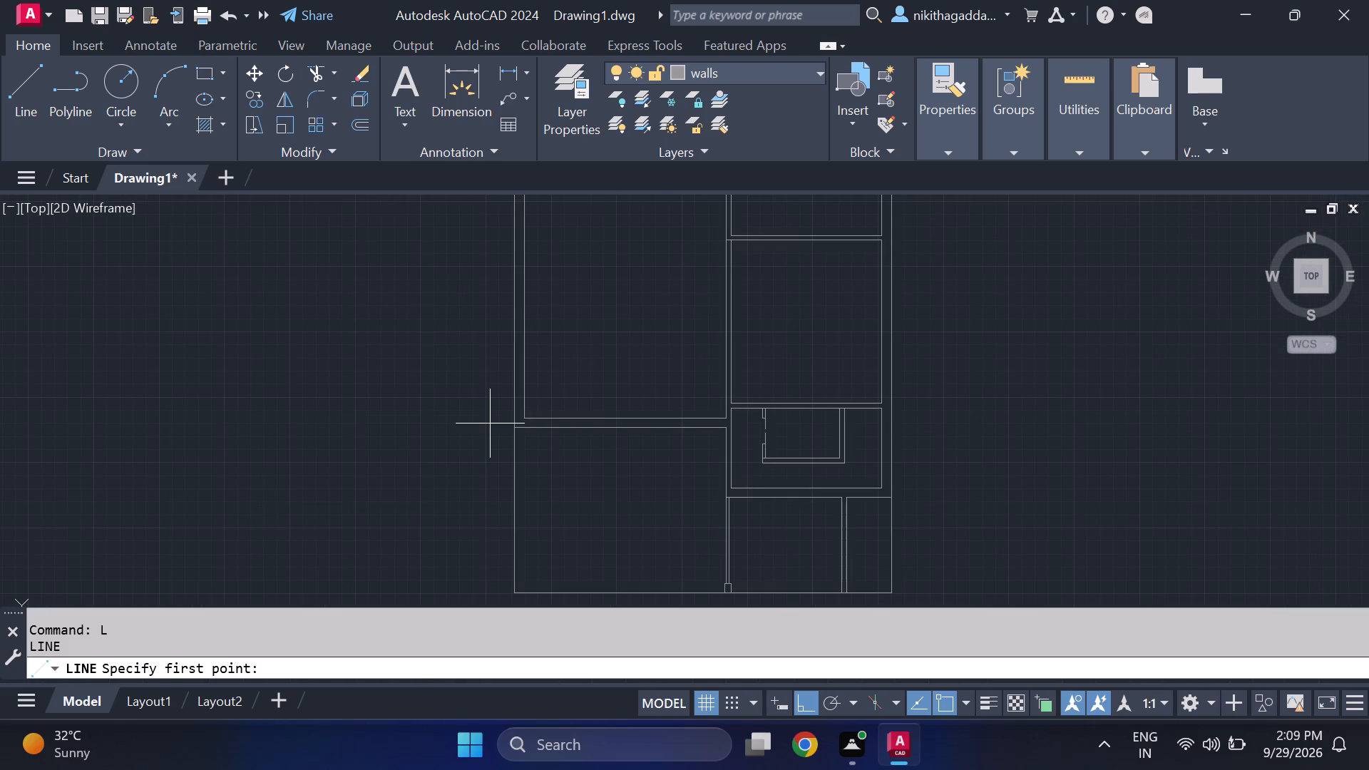
click(540, 428)
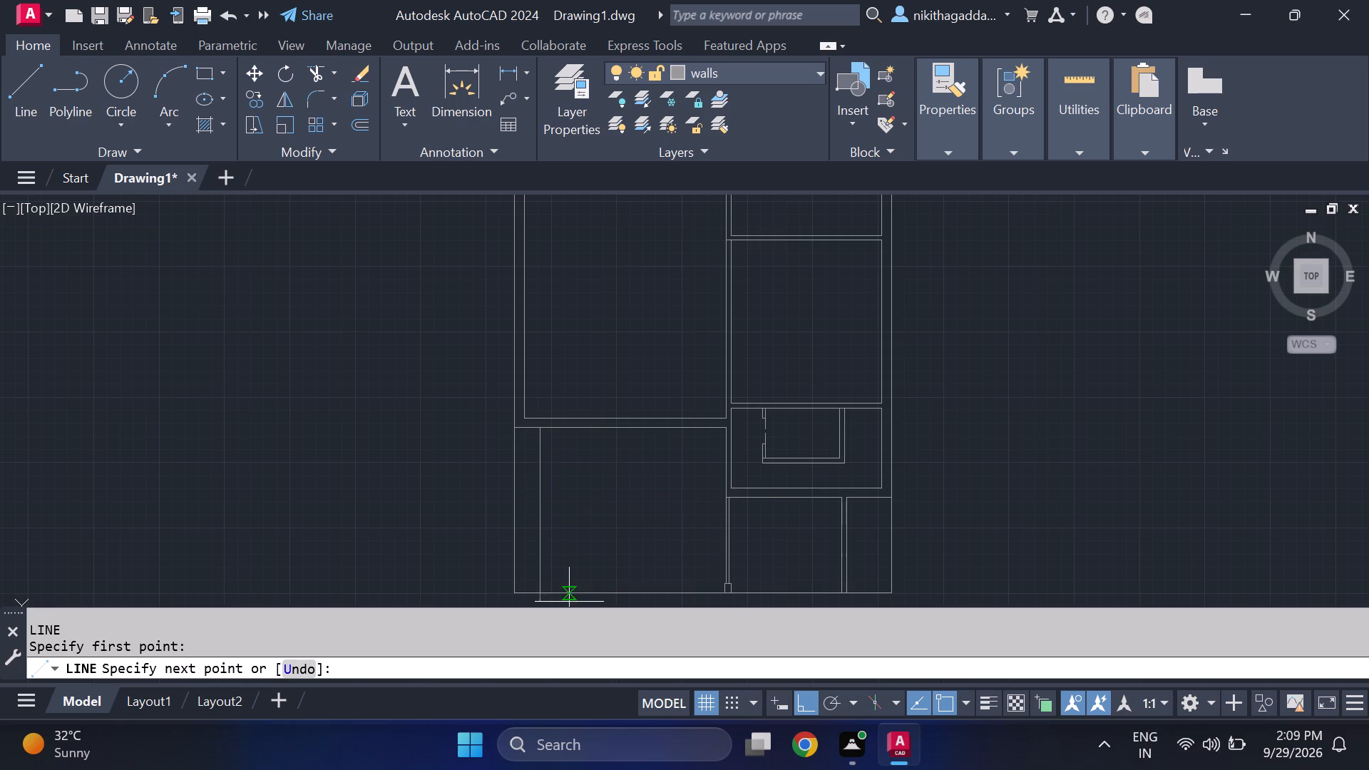
click(532, 588)
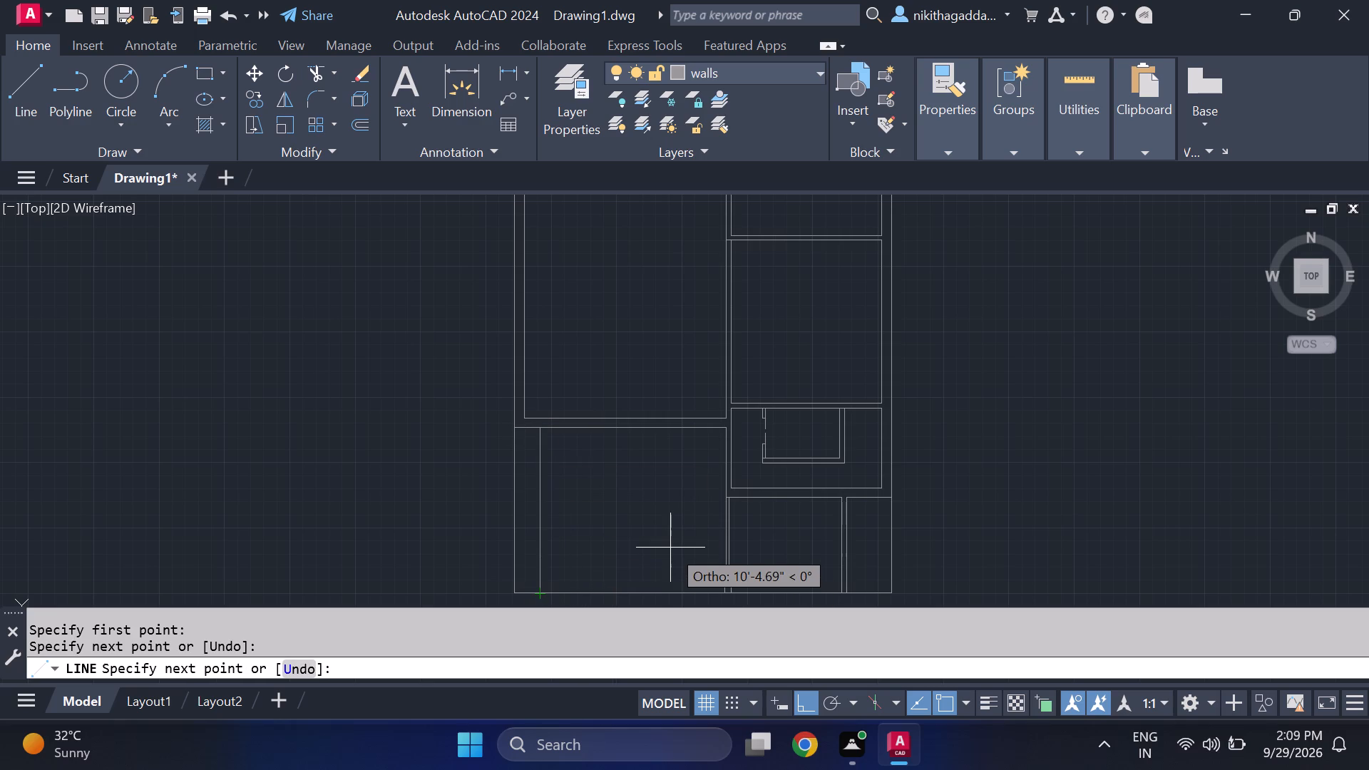
key(Escape)
Draw a line about 3'-5" leftward from the small column's top-left corner, continuing straight down to the plan's bottom edge.
middle_drag(680, 560, 677, 545)
middle_click(677, 543)
scroll(715, 602, up, 1)
key(l)
key(Return)
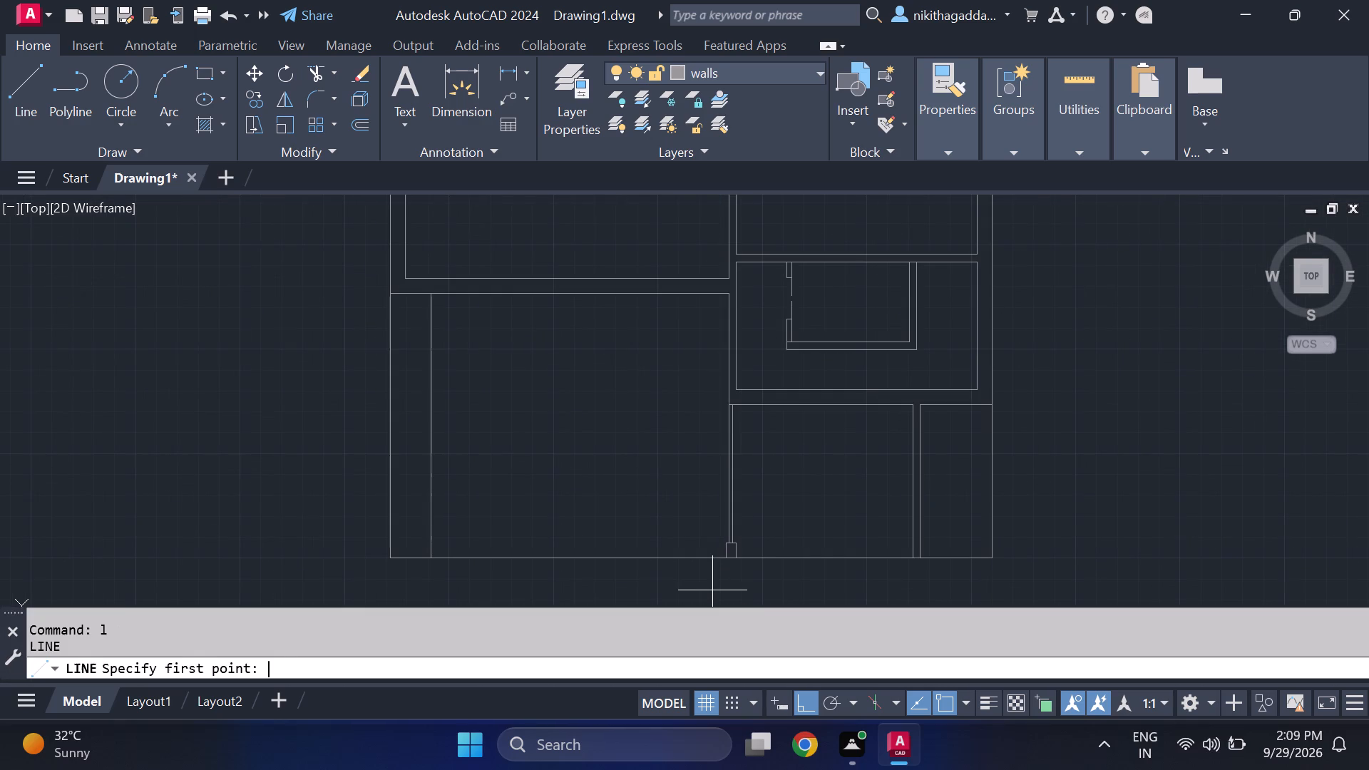
scroll(781, 560, up, 2)
middle_drag(591, 550, 646, 498)
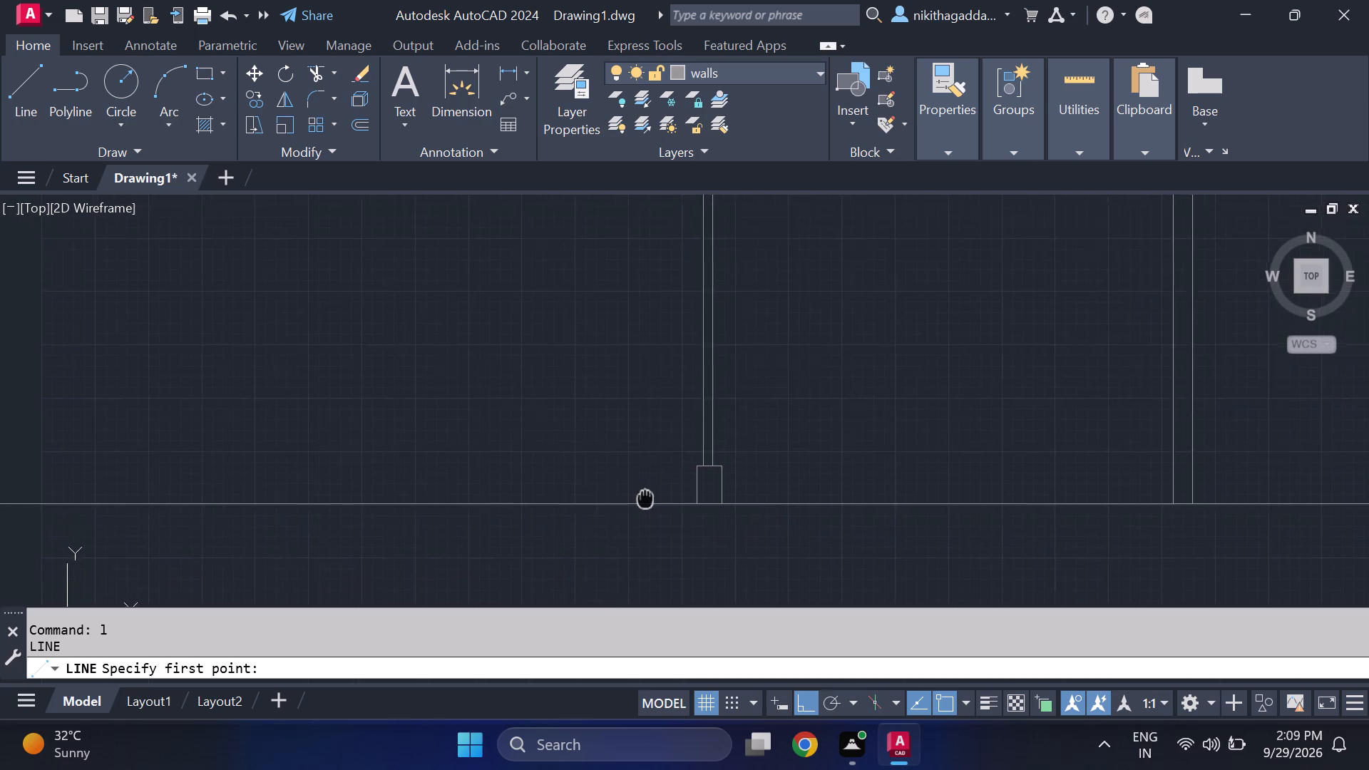
middle_drag(646, 498, 656, 494)
drag(707, 465, 689, 462)
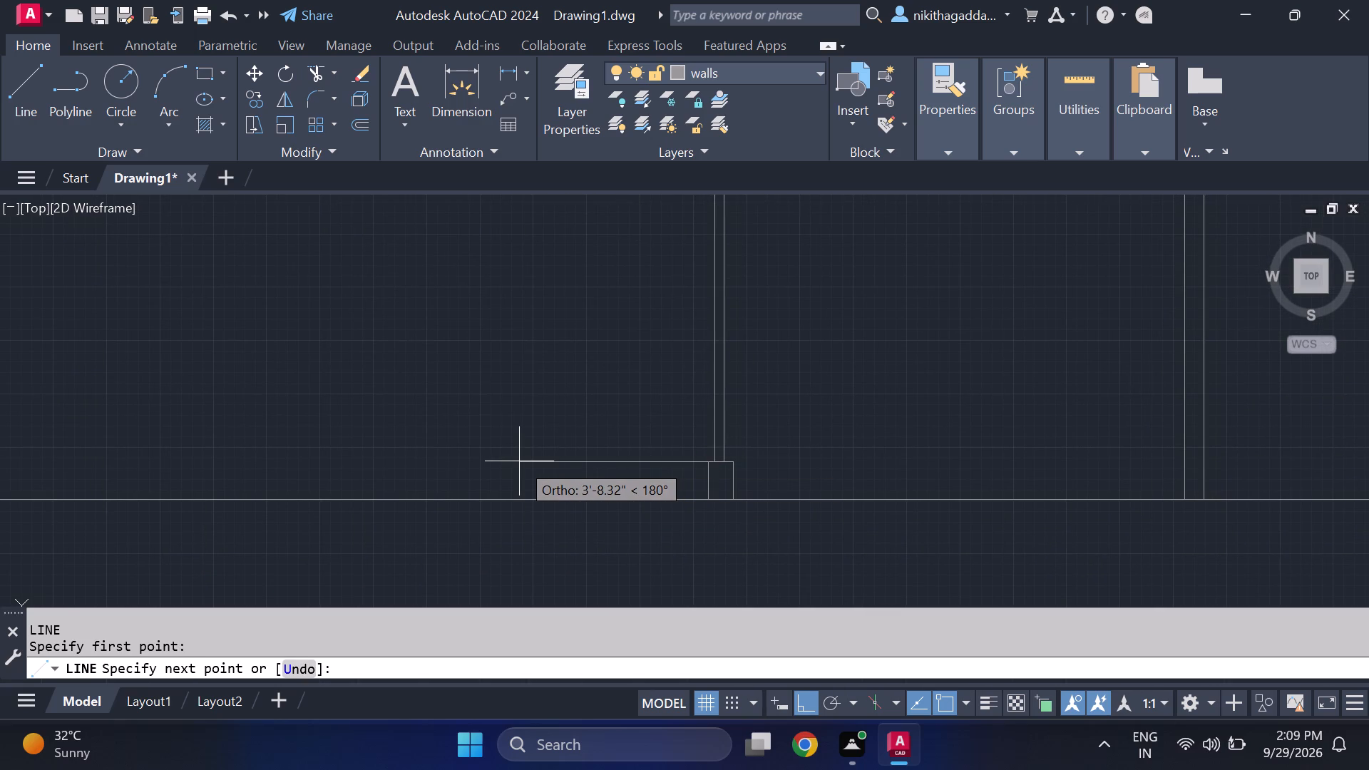
scroll(526, 465, down, 3)
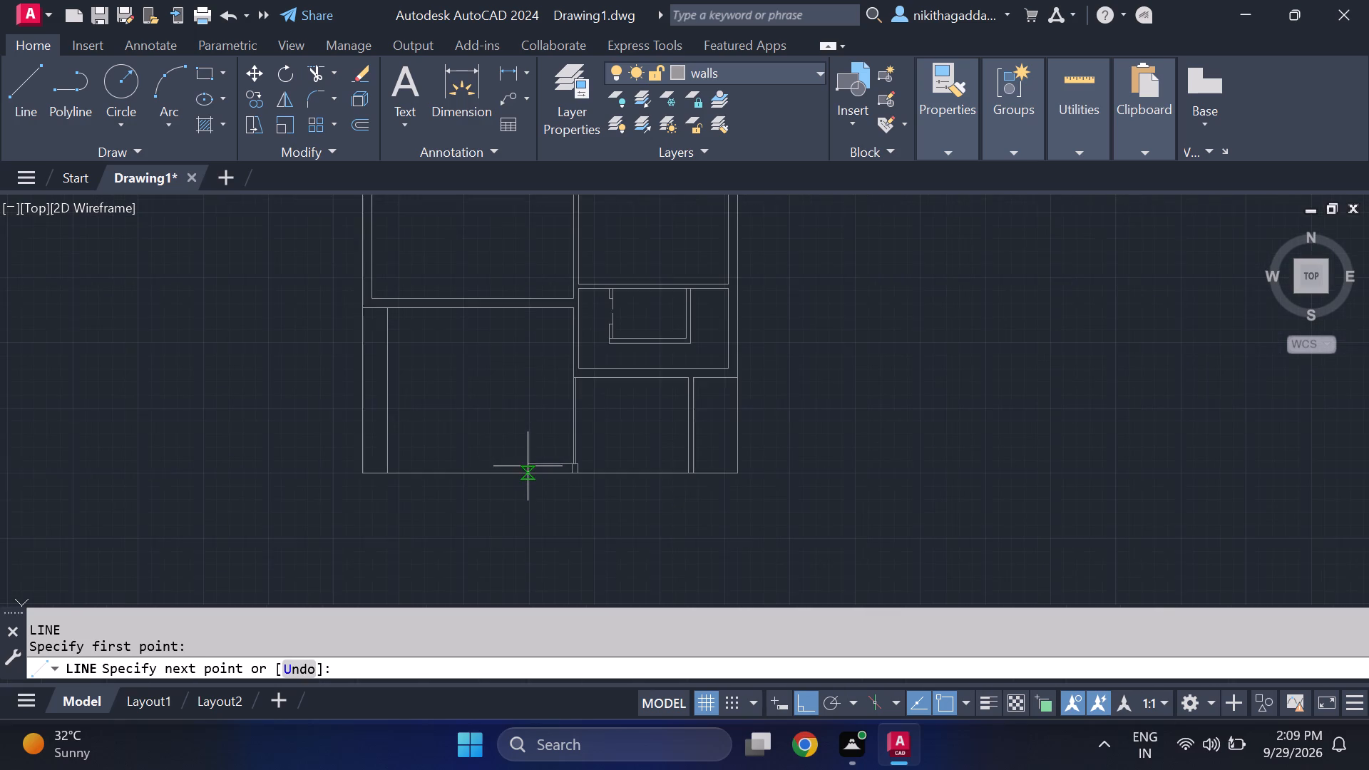
scroll(528, 466, up, 2)
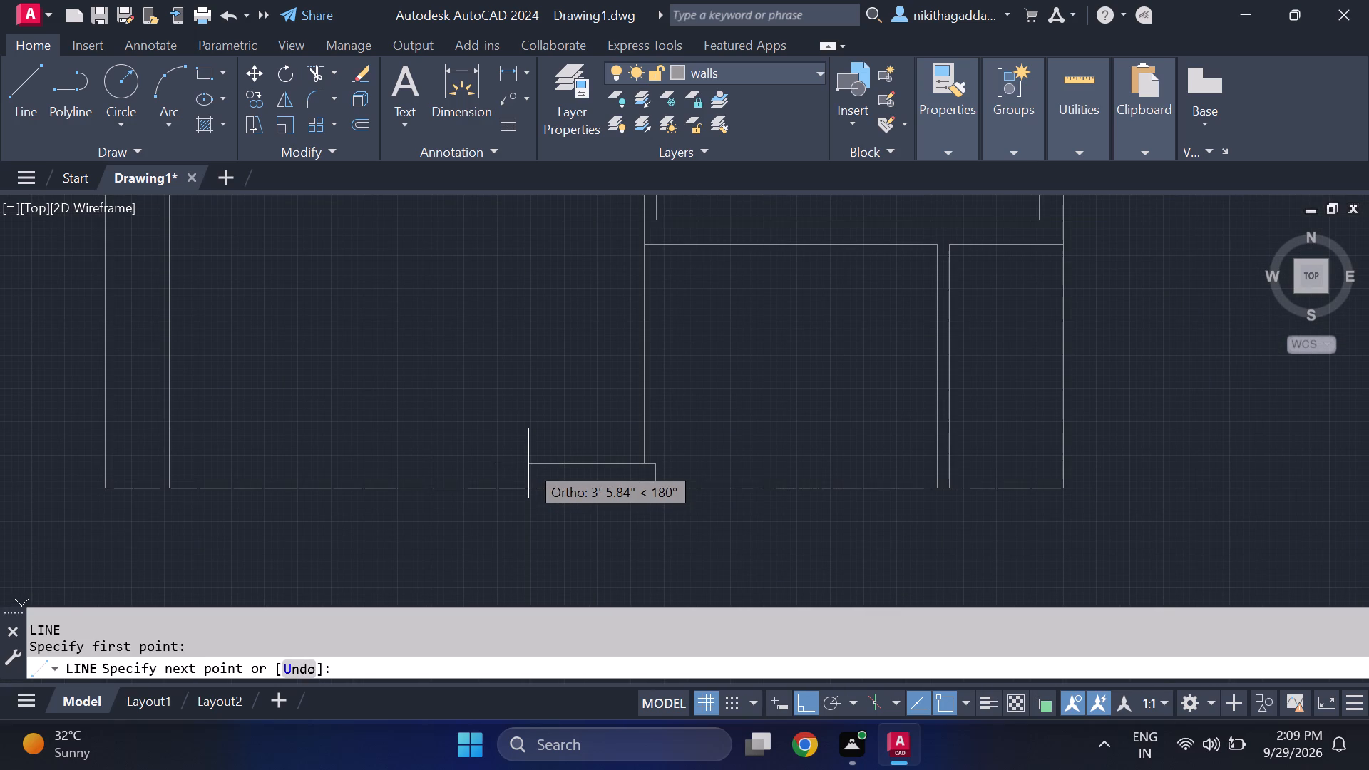
click(532, 462)
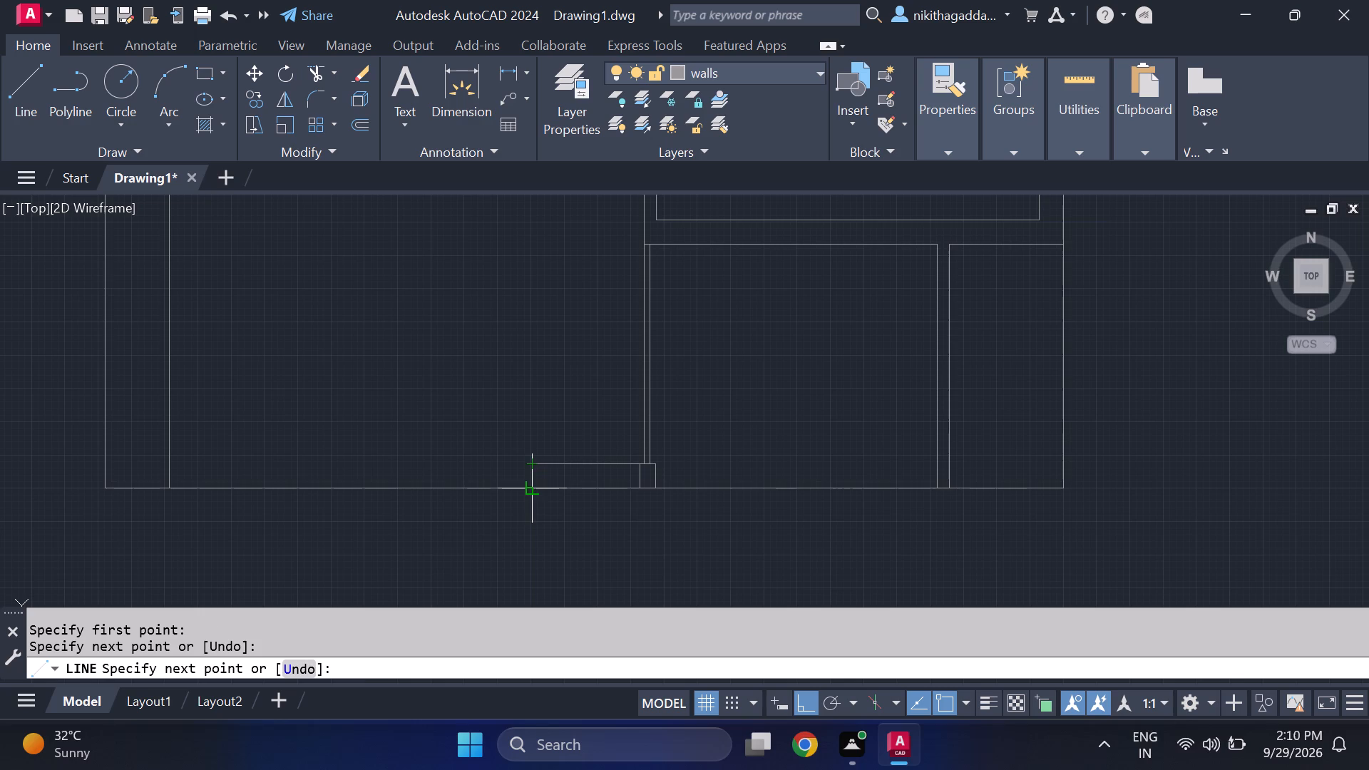
click(535, 486)
key(Escape)
key(space)
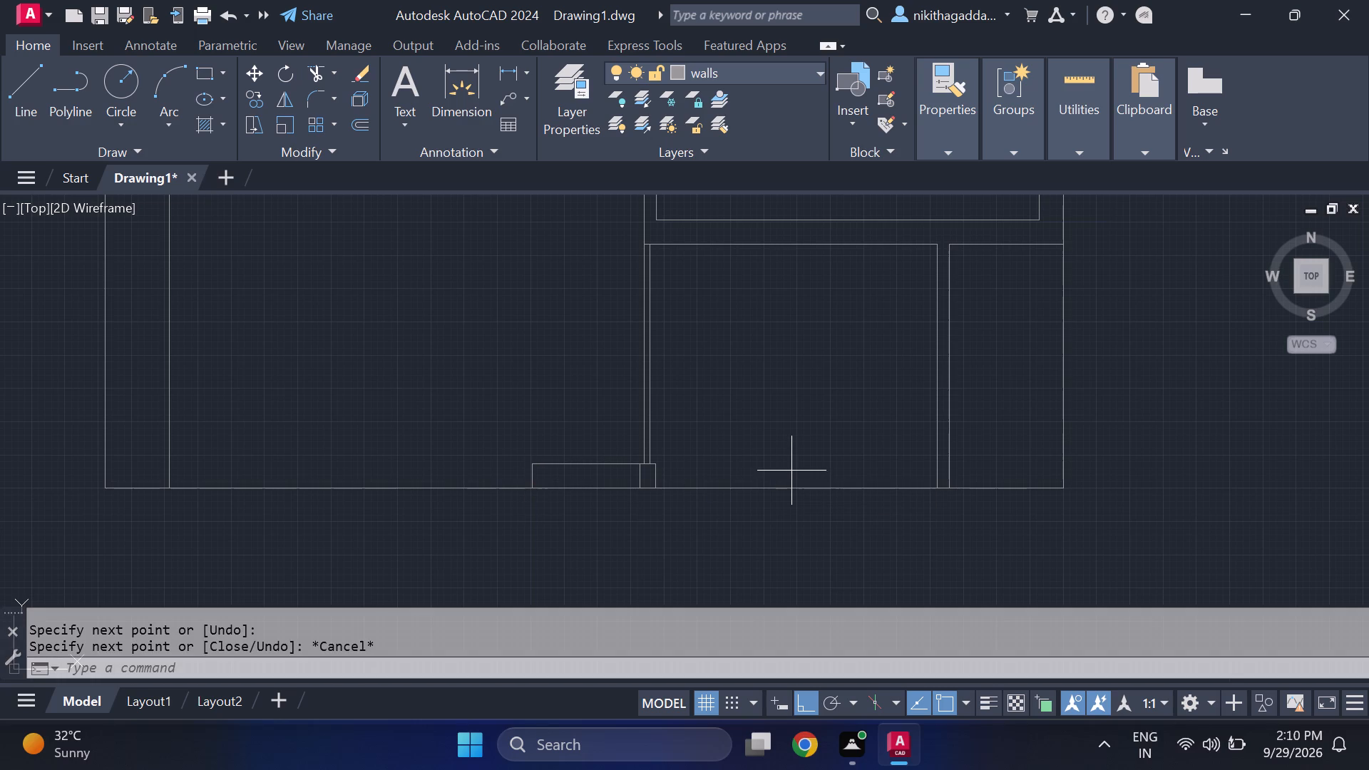
key(Escape)
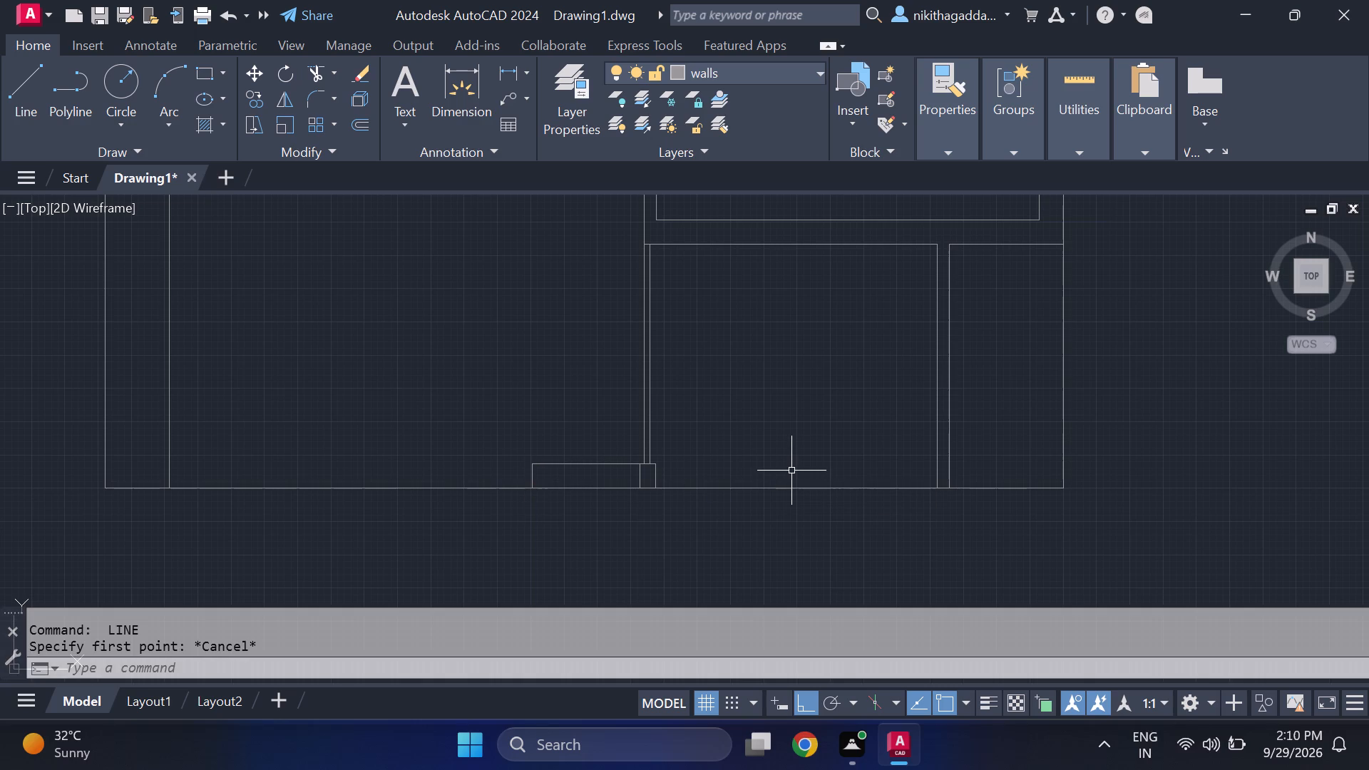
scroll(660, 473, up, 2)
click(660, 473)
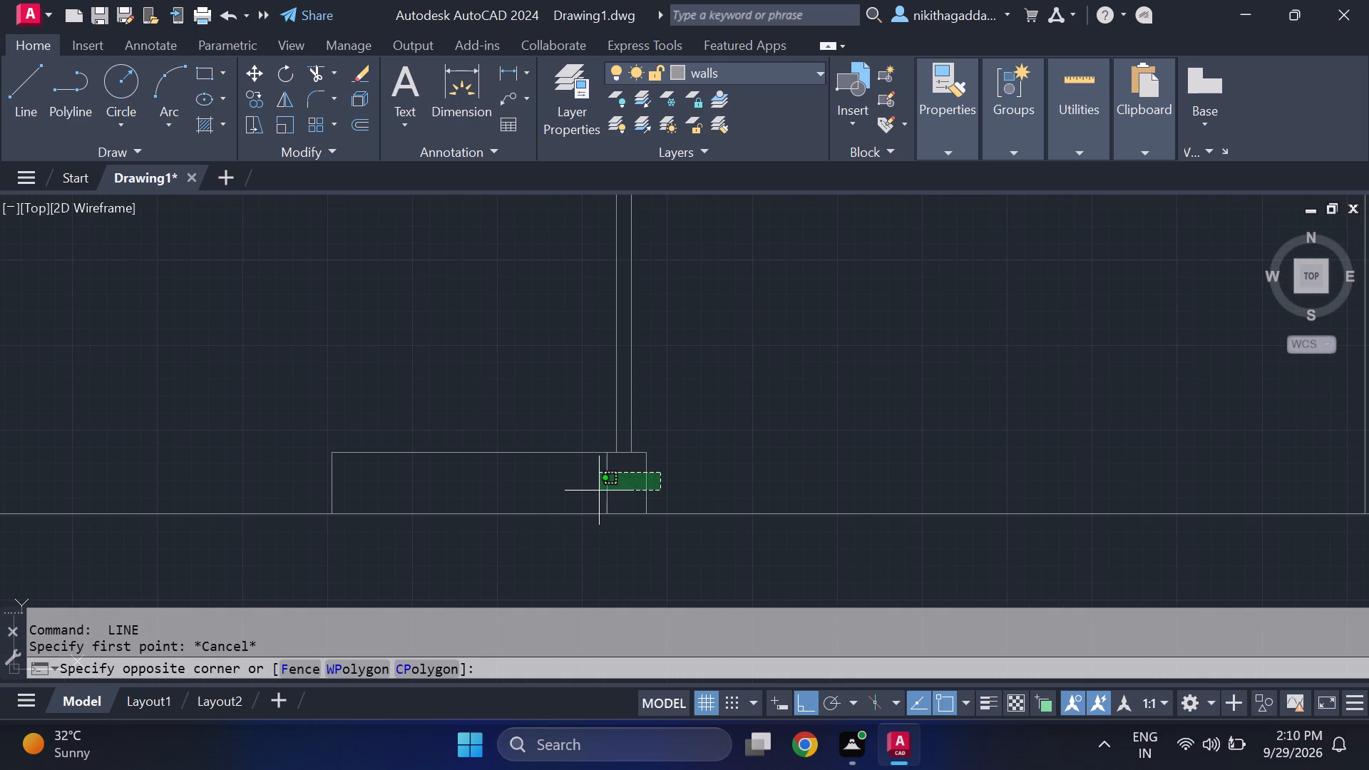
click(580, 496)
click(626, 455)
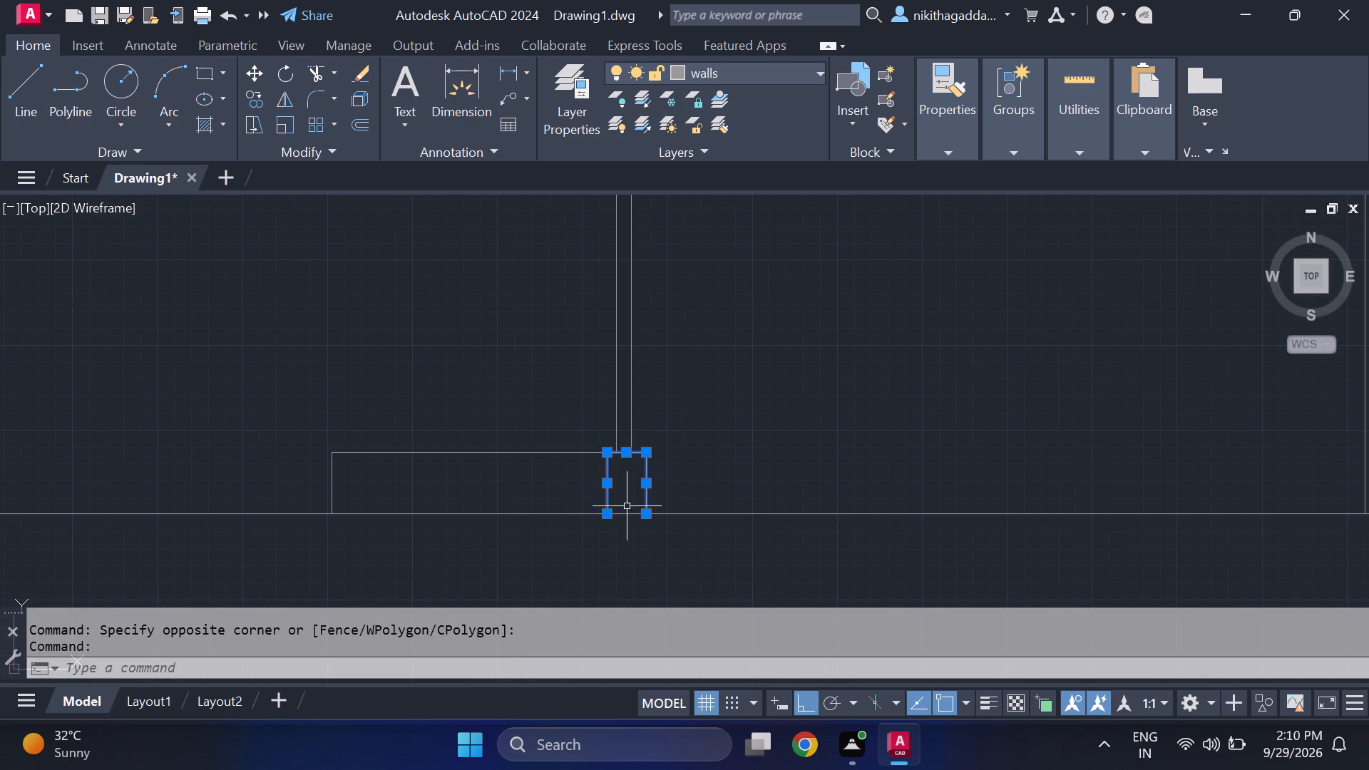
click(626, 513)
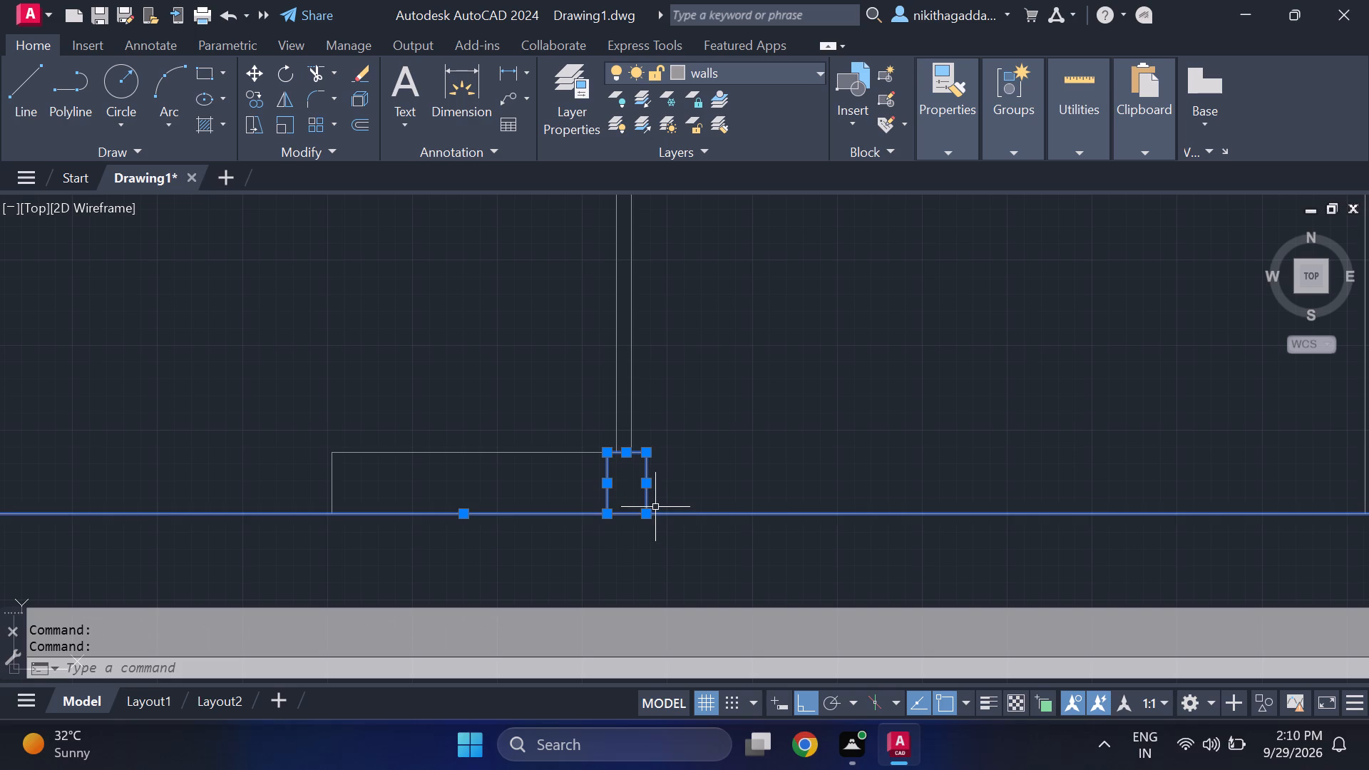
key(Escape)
Copy the small column's two sides and top edge to the far left end of the adjoining low rectangle on the plan's bottom edge.
drag(692, 473, 645, 486)
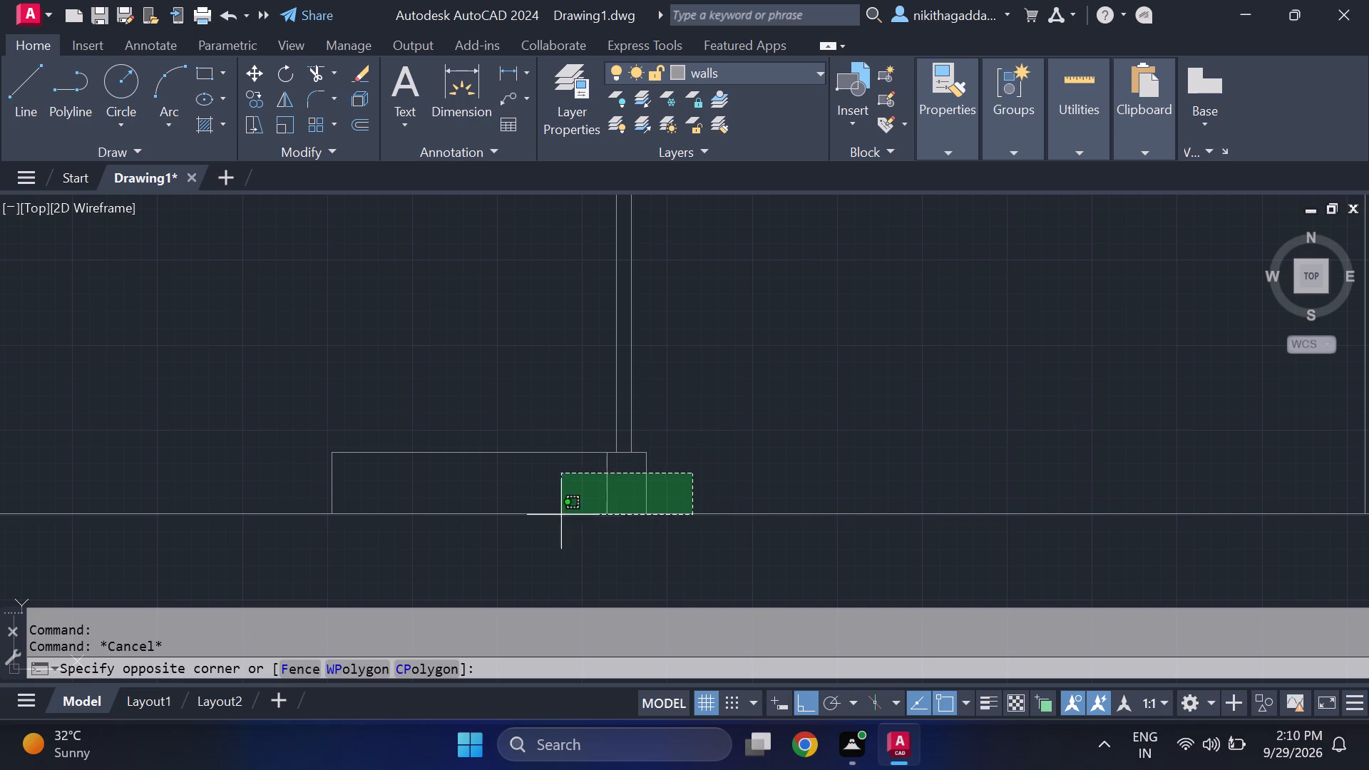
click(566, 503)
click(630, 453)
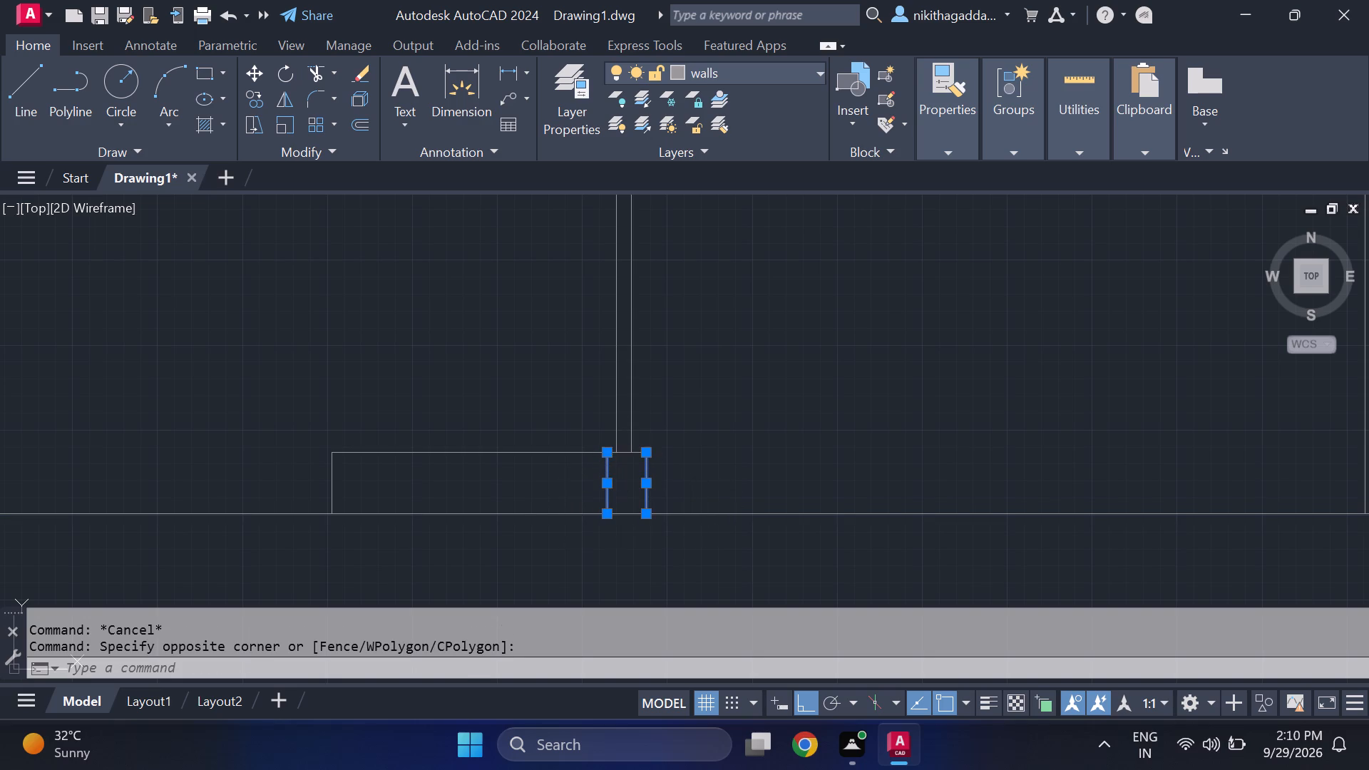
text(co)
key(Return)
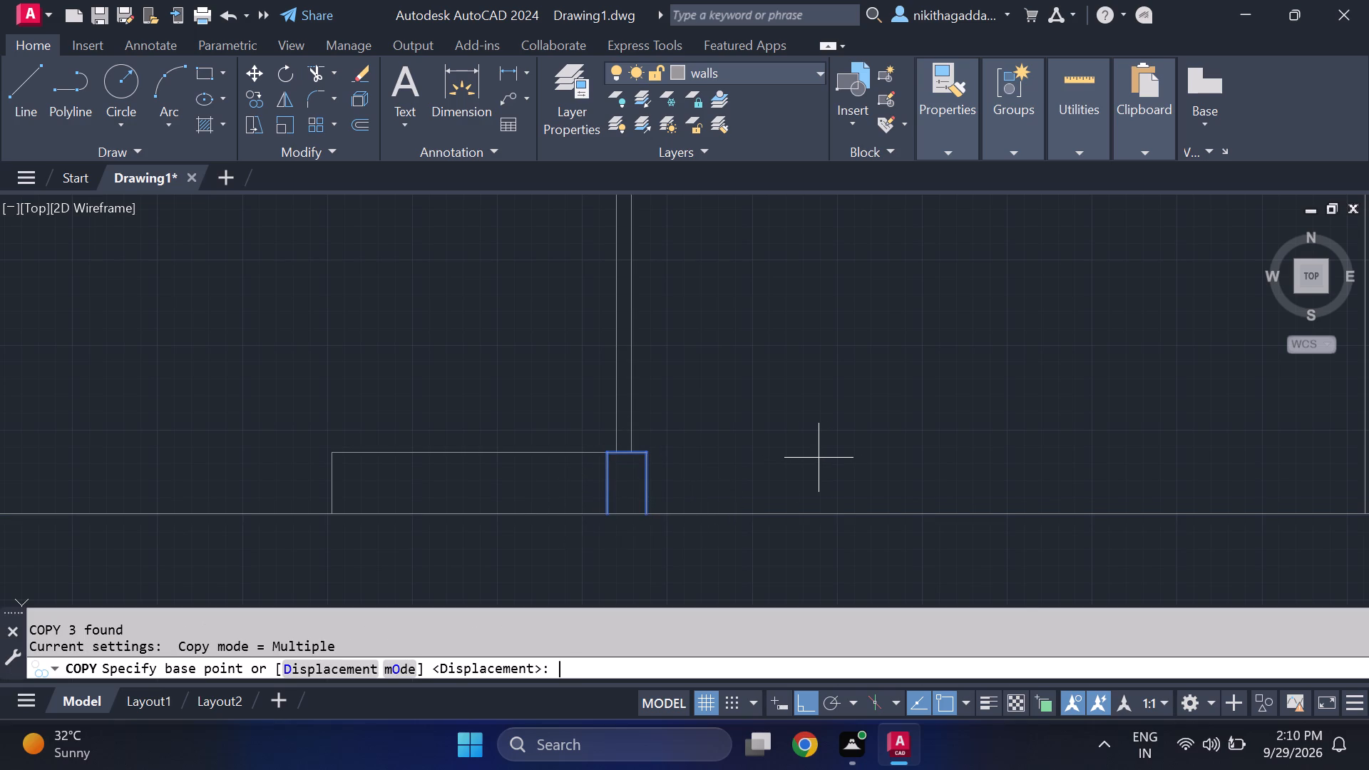
click(645, 511)
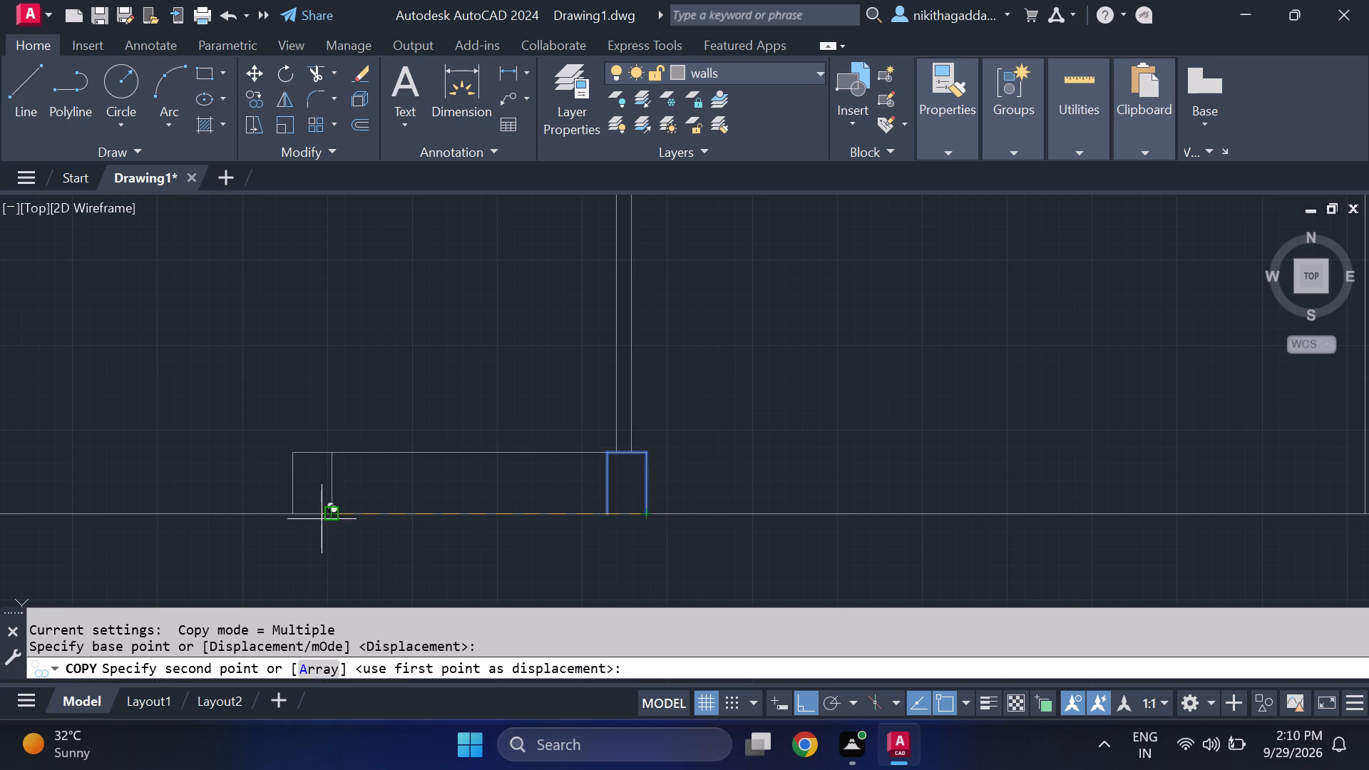
click(330, 513)
key(Escape)
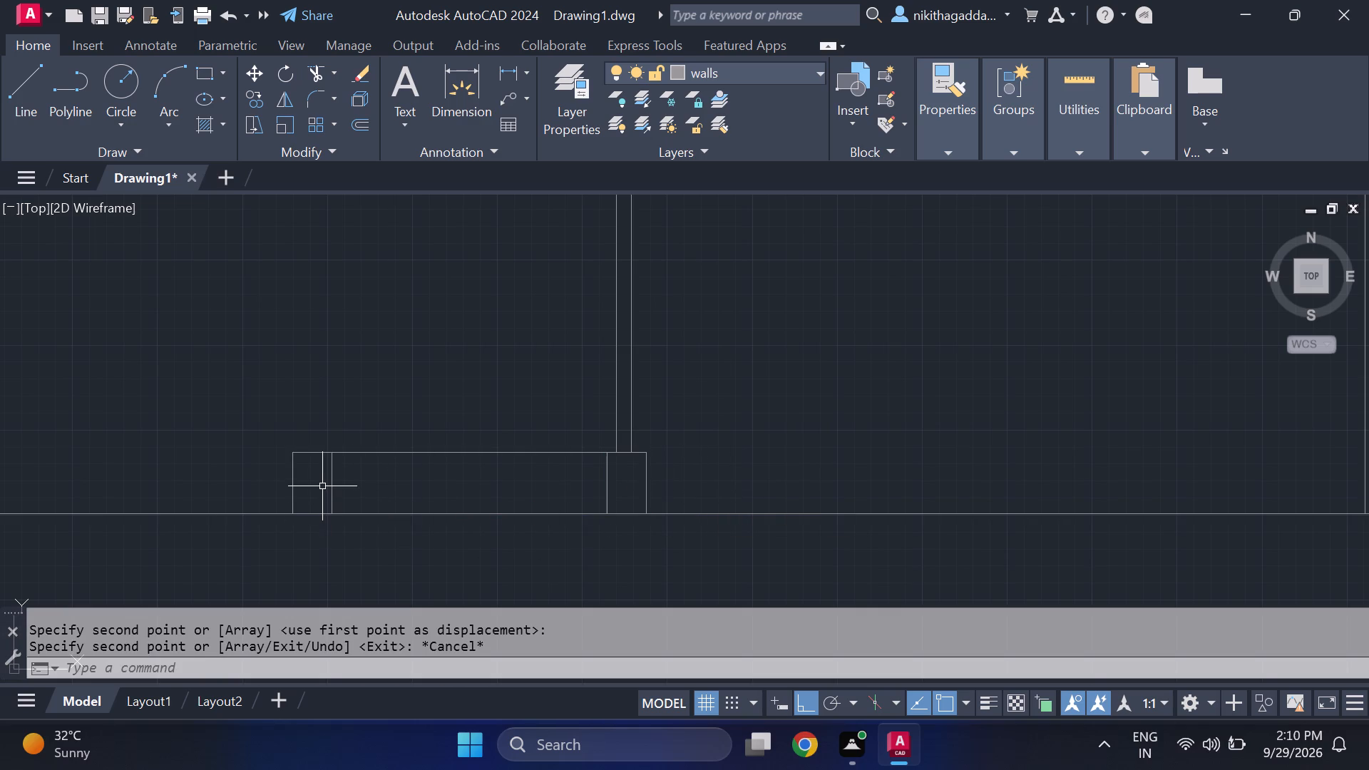
Draw a horizontal line at mid-height between the facing sides of the two small columns on the bottom edge.
middle_drag(322, 486, 426, 528)
click(462, 530)
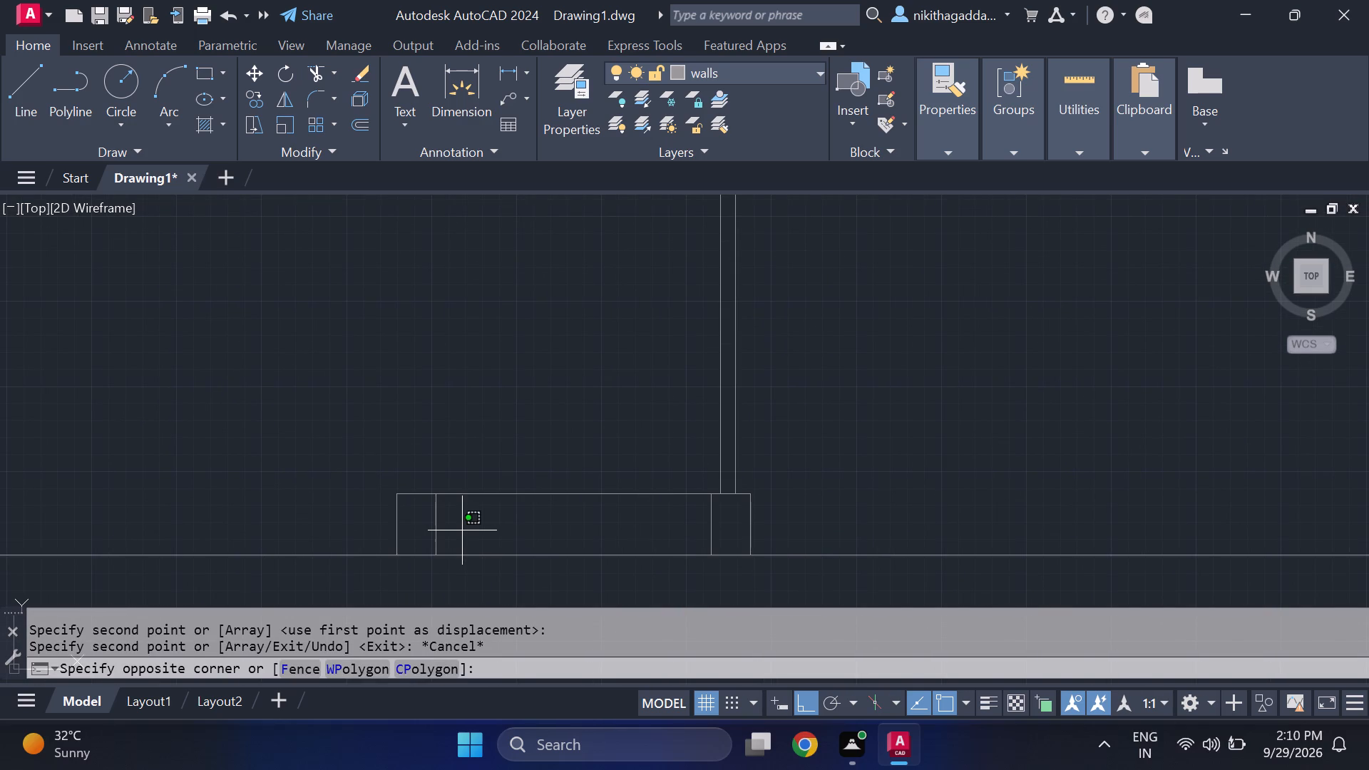
key(Escape)
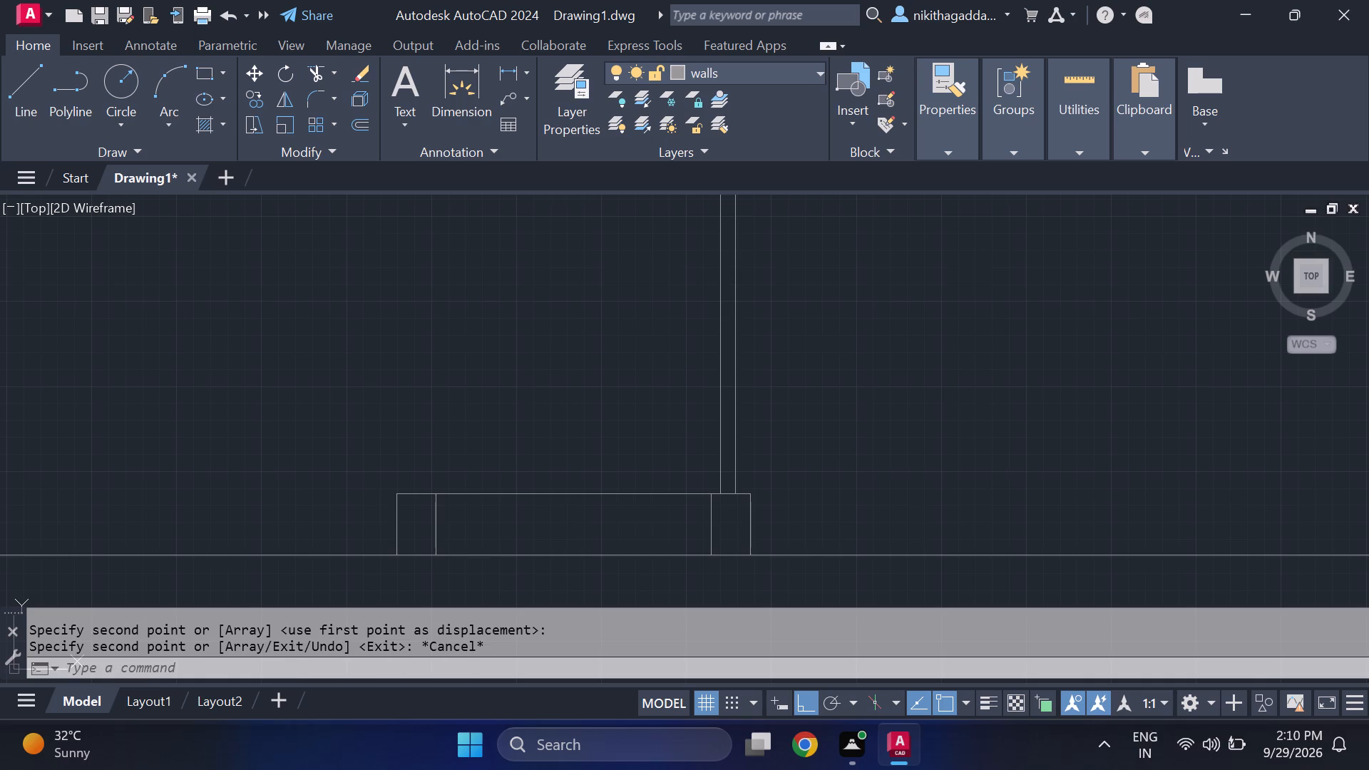
key(l)
key(Return)
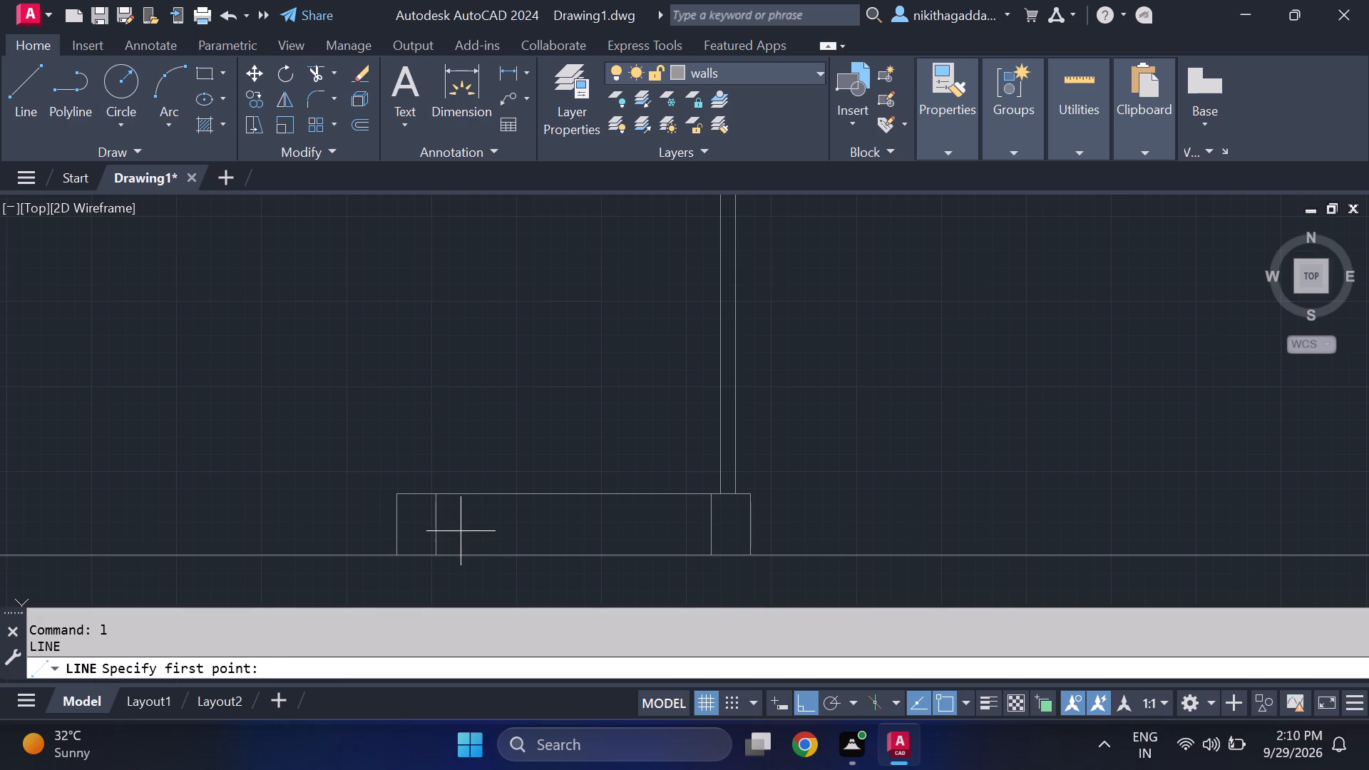
click(434, 519)
click(714, 525)
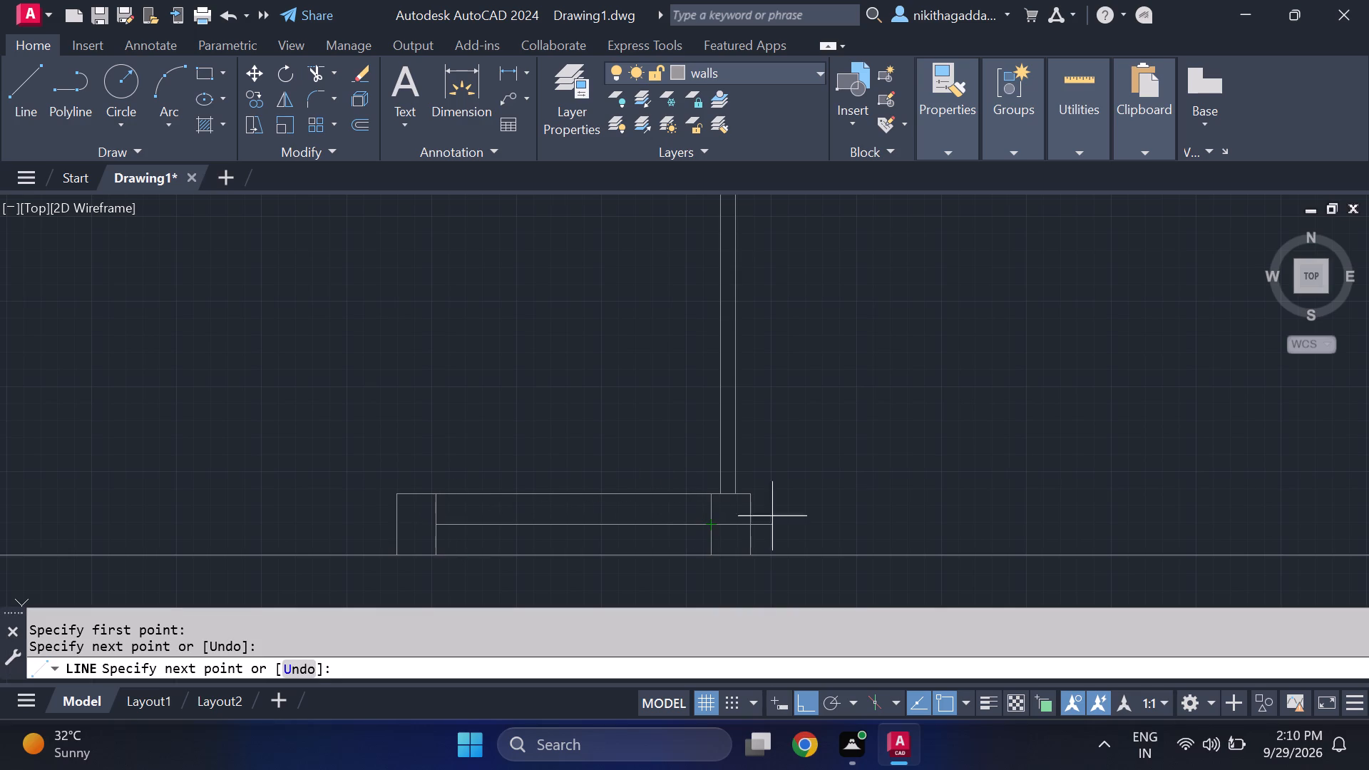
key(Escape)
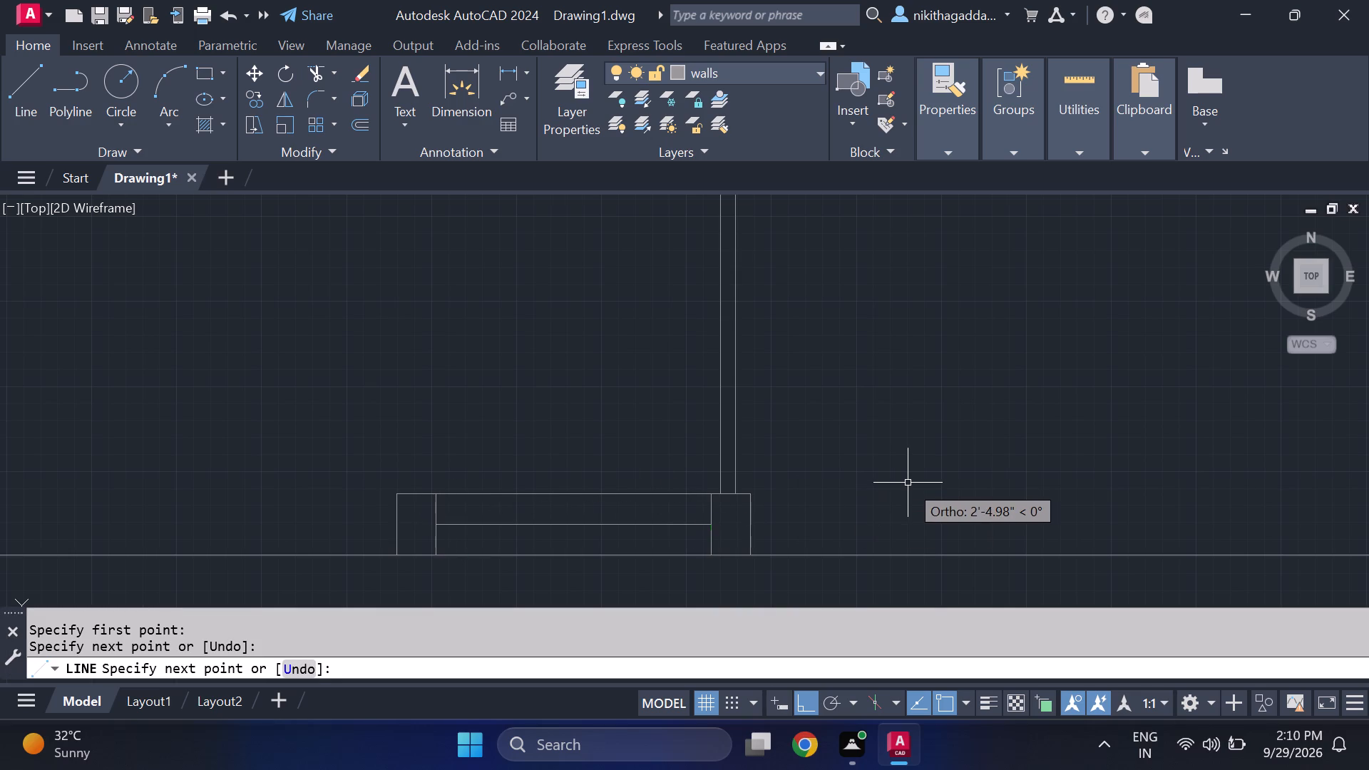
Draw a horizontal line across the narrow lower-right strip, just below its top wall, from the partition to the outer boundary.
scroll(860, 508, down, 5)
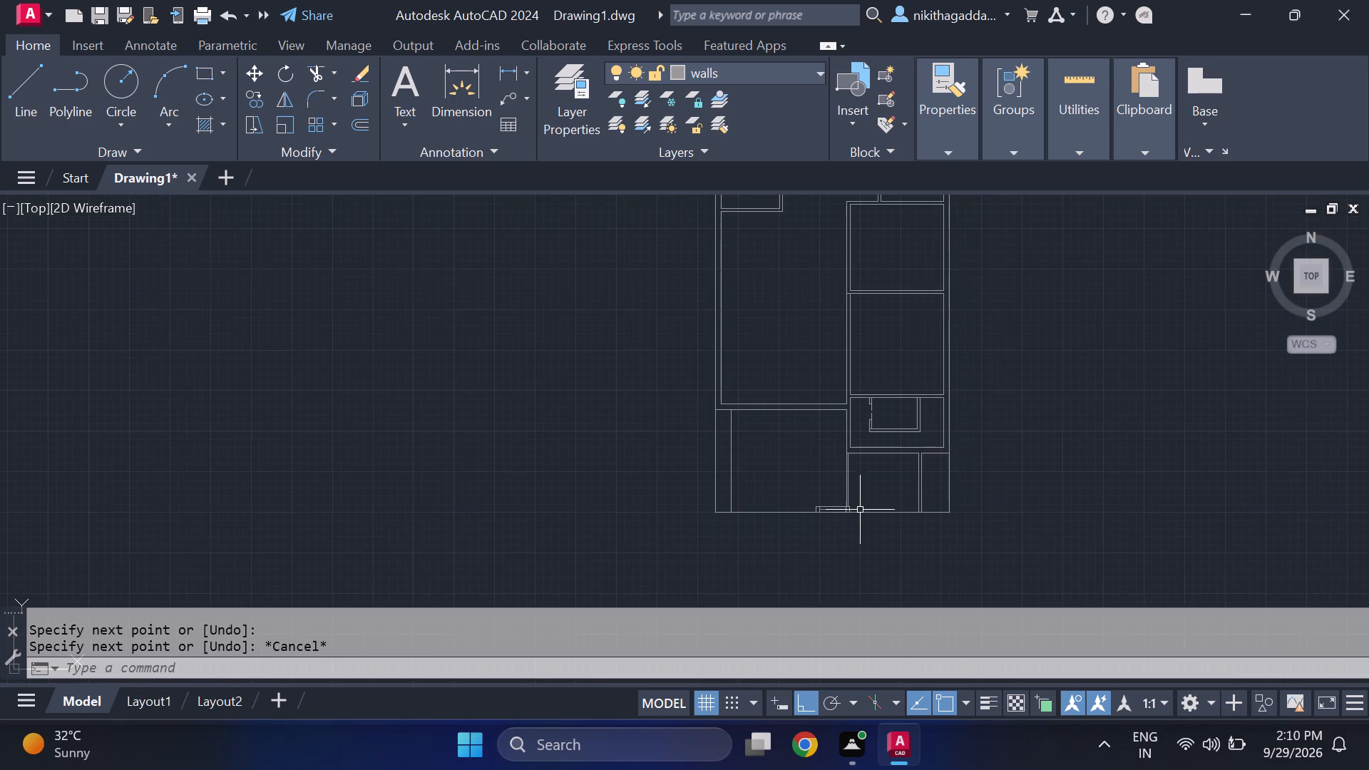
scroll(851, 503, up, 2)
middle_drag(869, 449, 747, 346)
middle_click(747, 346)
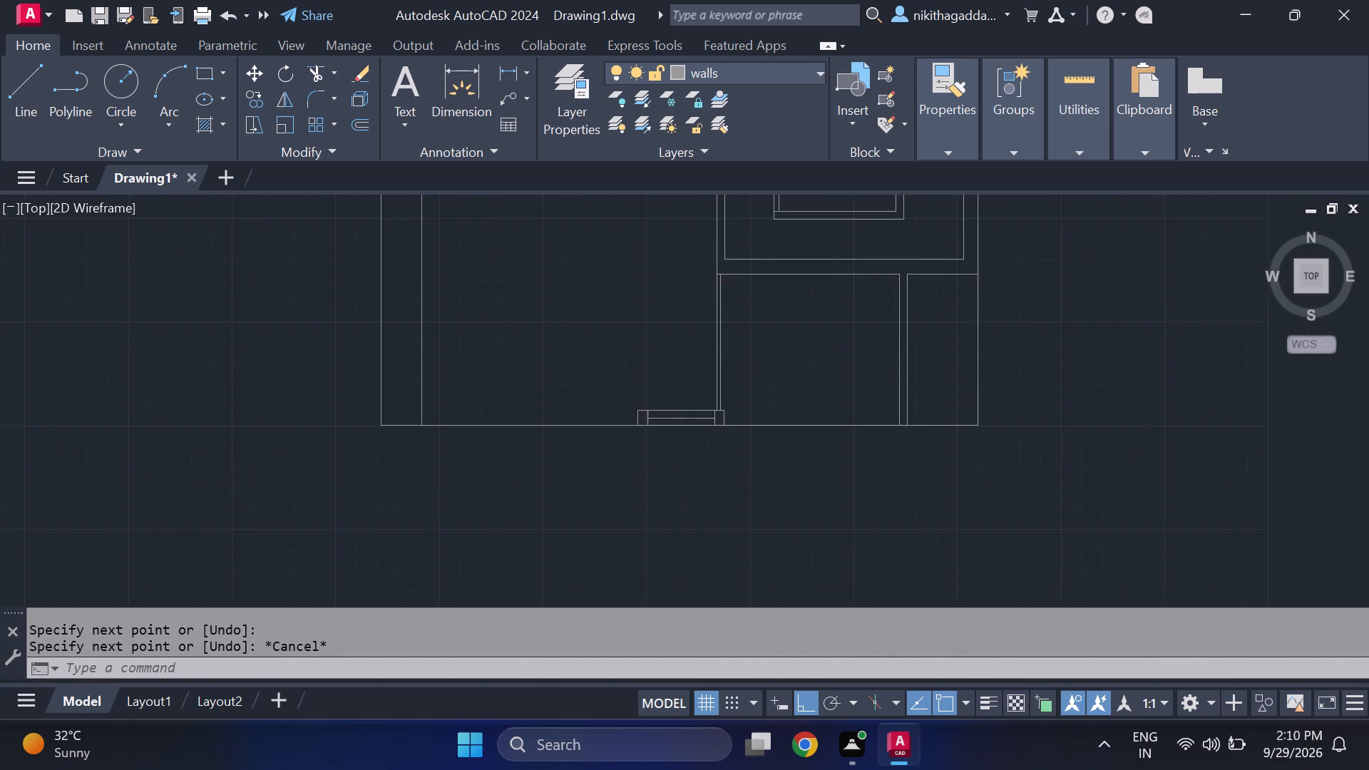
middle_drag(744, 349, 759, 468)
scroll(767, 478, down, 2)
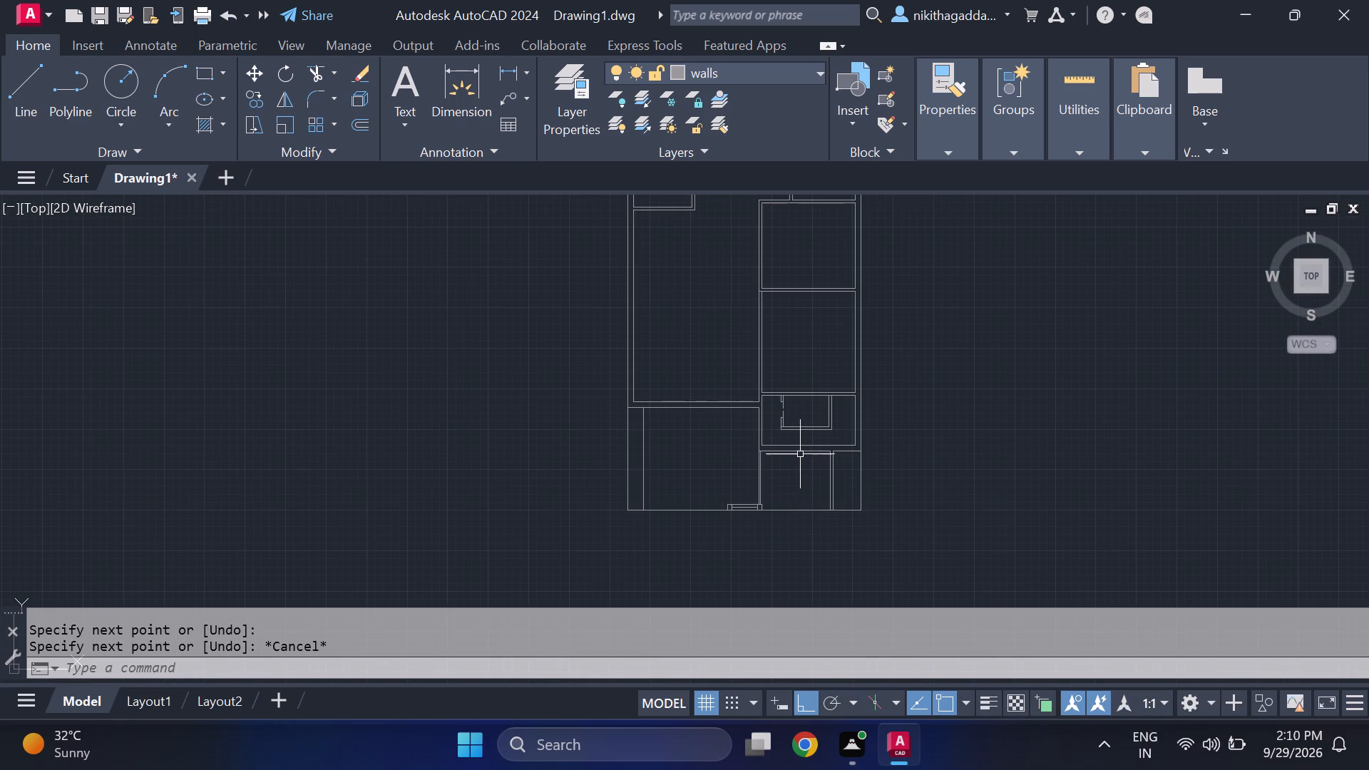
scroll(829, 461, up, 1)
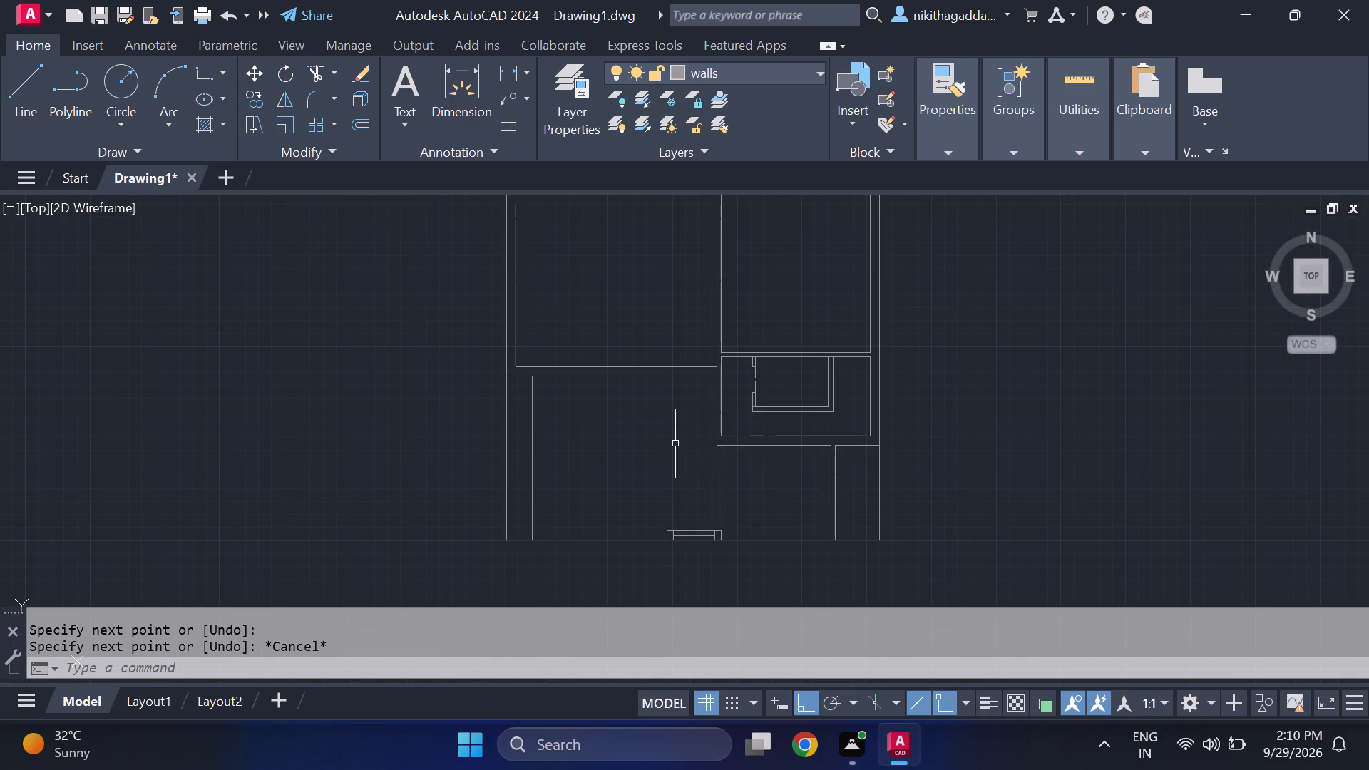
scroll(858, 468, up, 3)
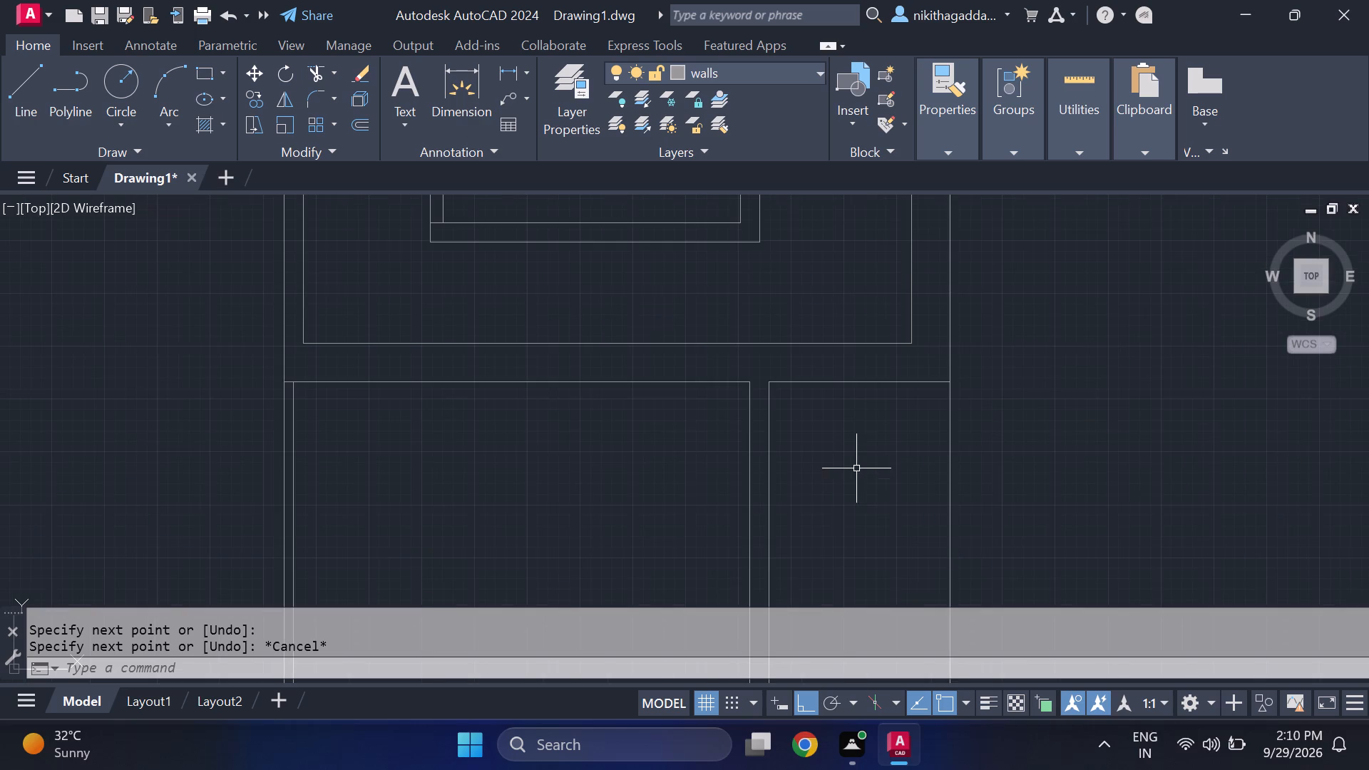
key(l)
key(Return)
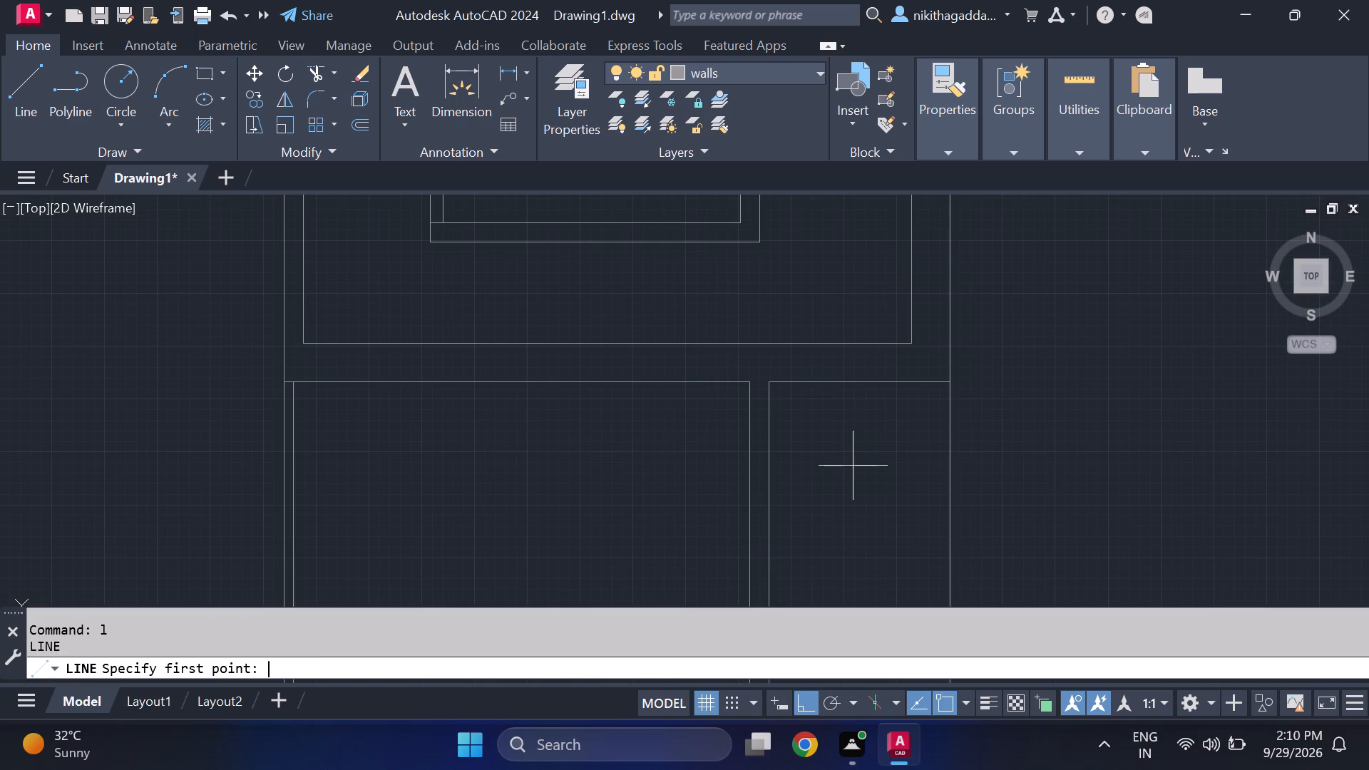
click(768, 412)
click(948, 414)
scroll(992, 438, down, 1)
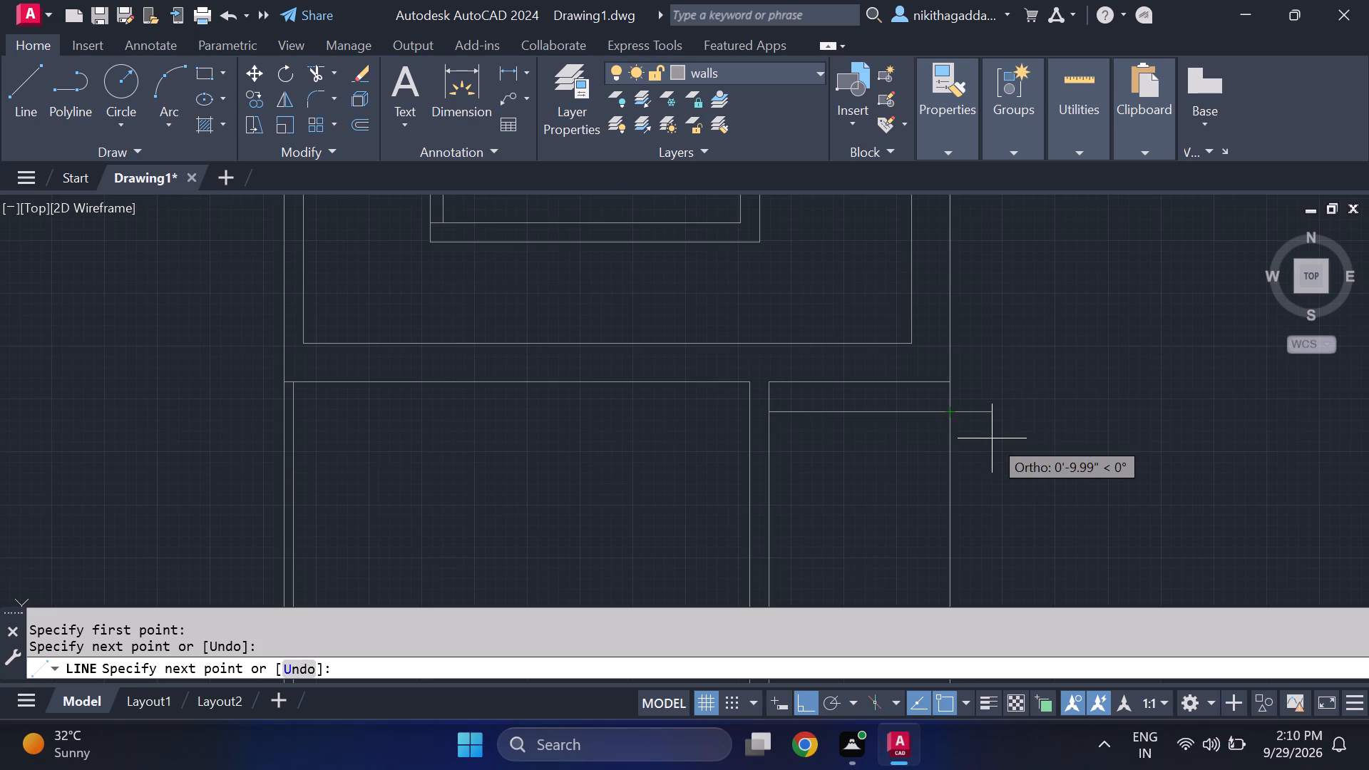
scroll(992, 438, down, 2)
key(Escape)
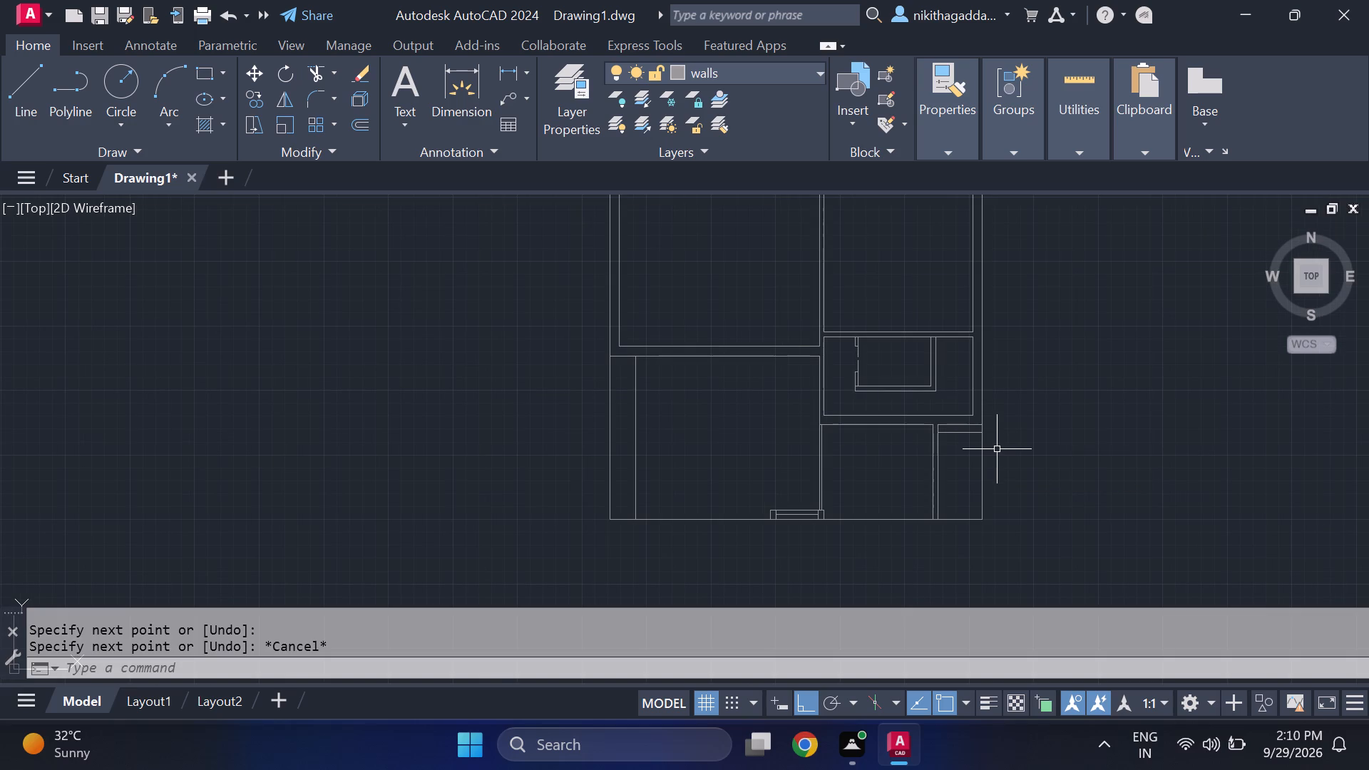
Look over the floor plan from the front area up to the upper-left rooms and outer walls.
middle_drag(871, 448, 895, 500)
scroll(943, 465, up, 2)
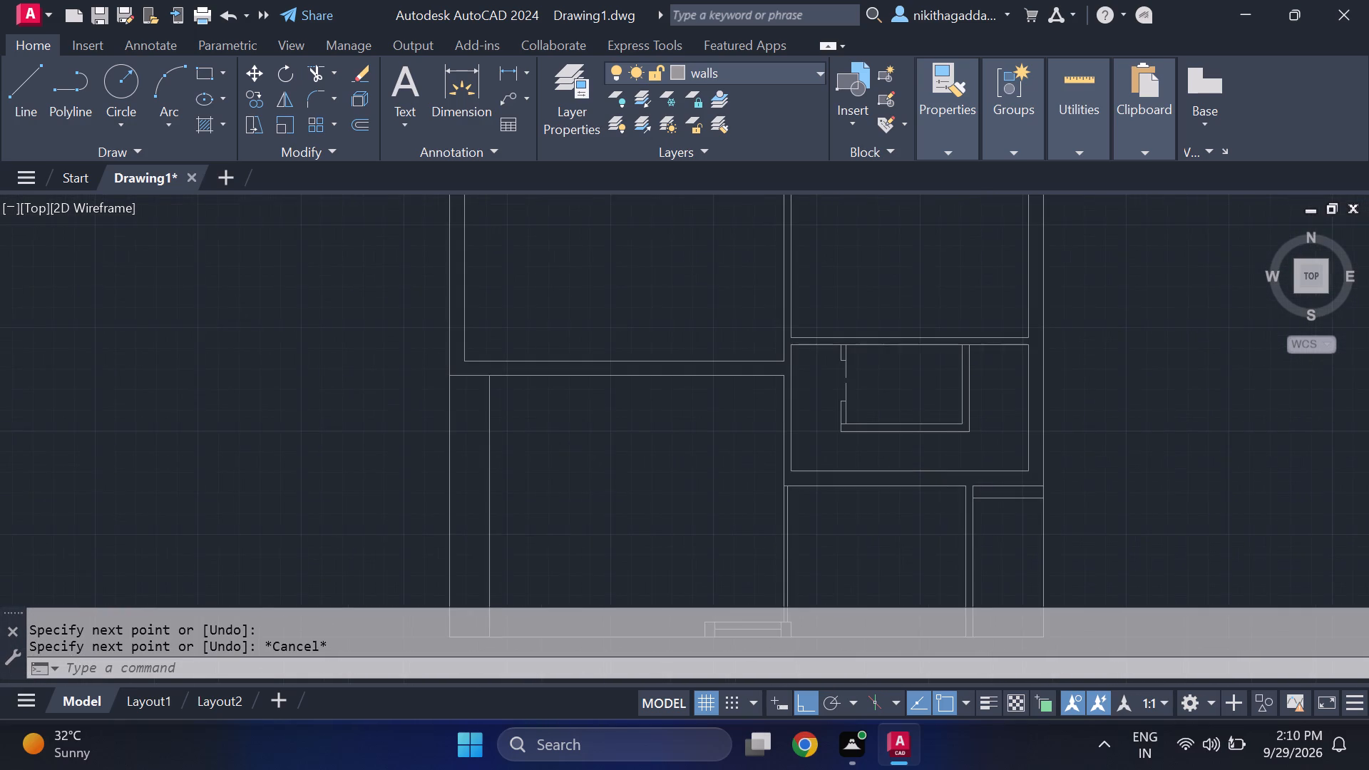
scroll(943, 466, down, 3)
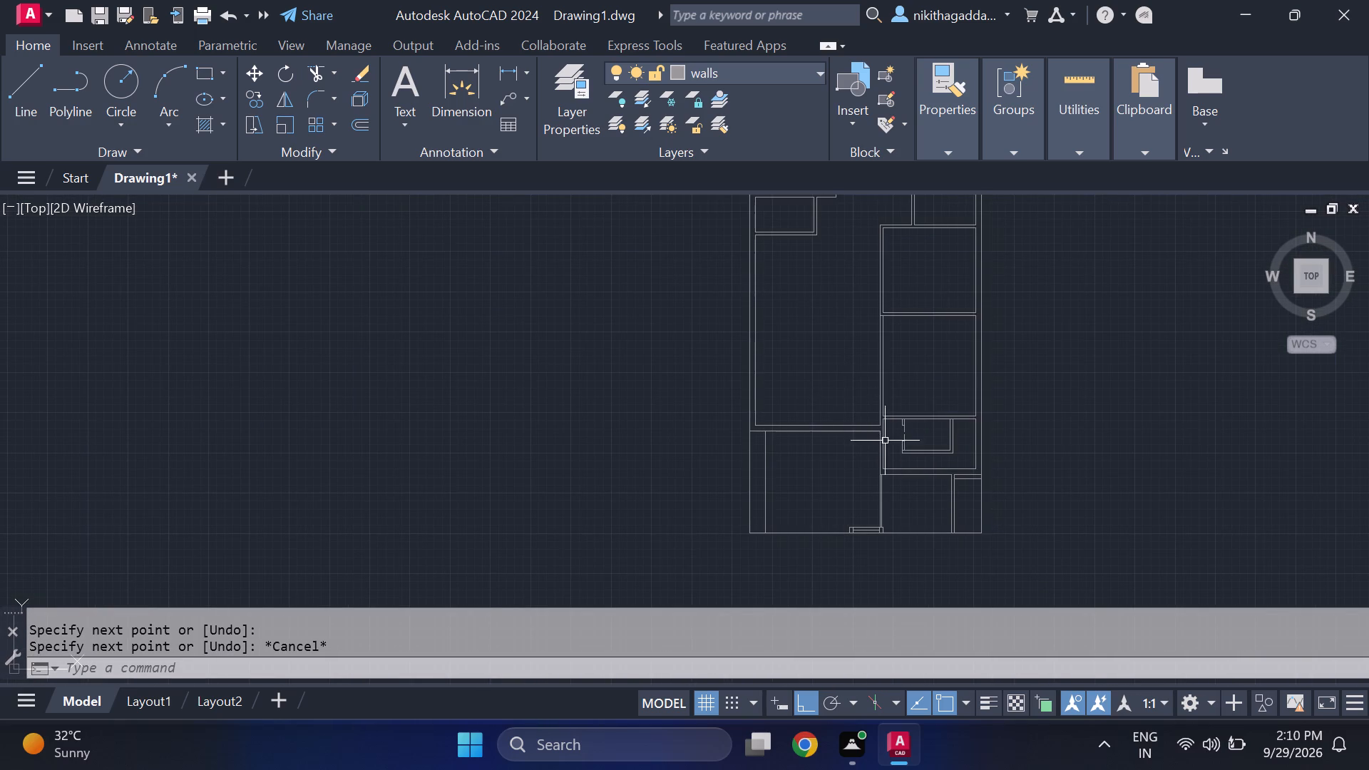
middle_drag(888, 450, 834, 474)
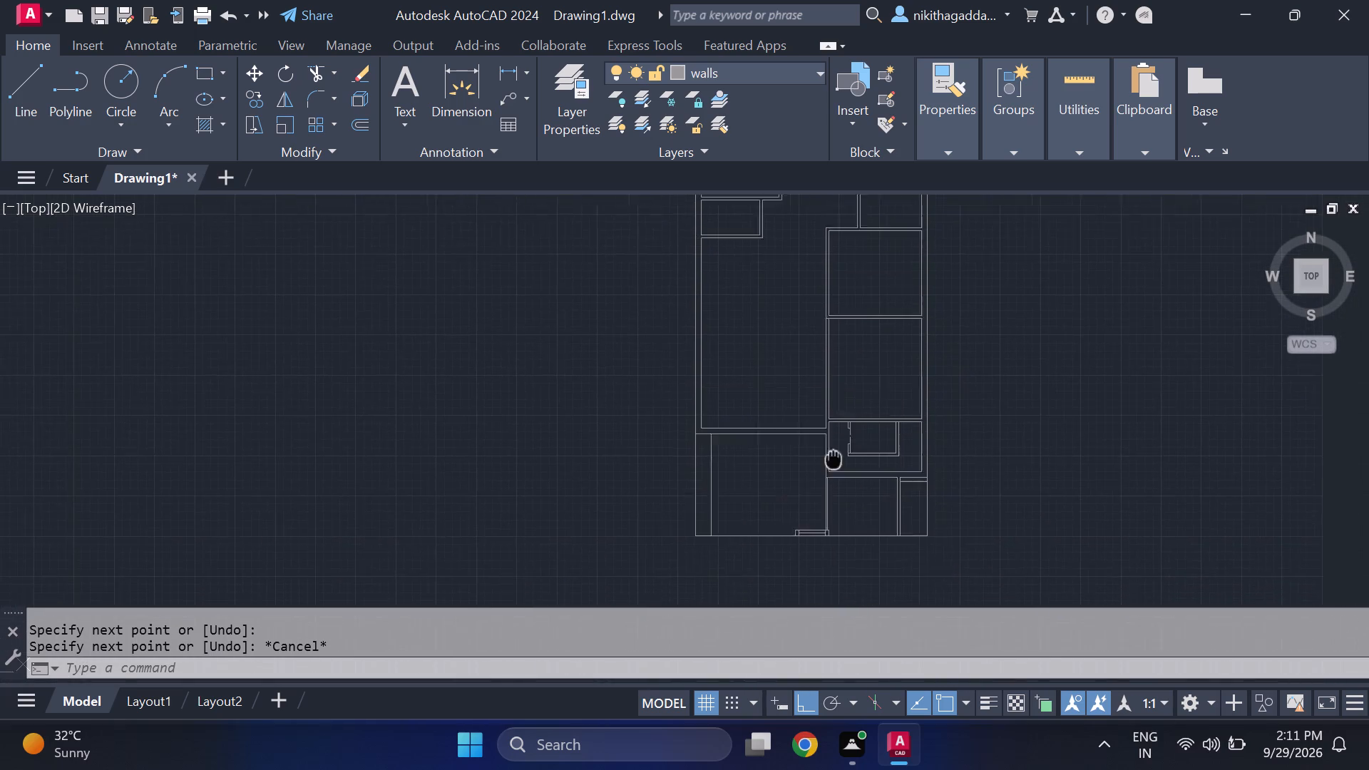
middle_drag(834, 474, 829, 503)
middle_drag(811, 432, 738, 540)
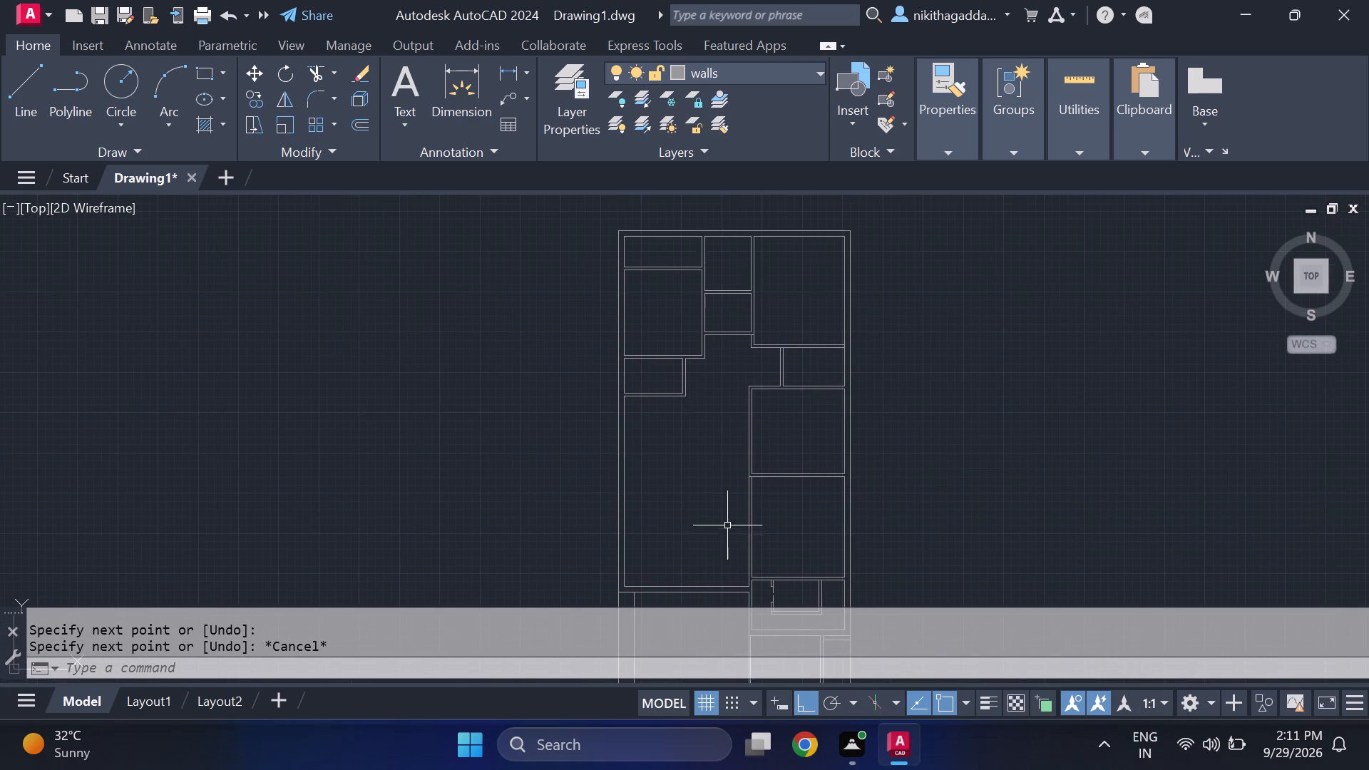
middle_drag(822, 374, 852, 493)
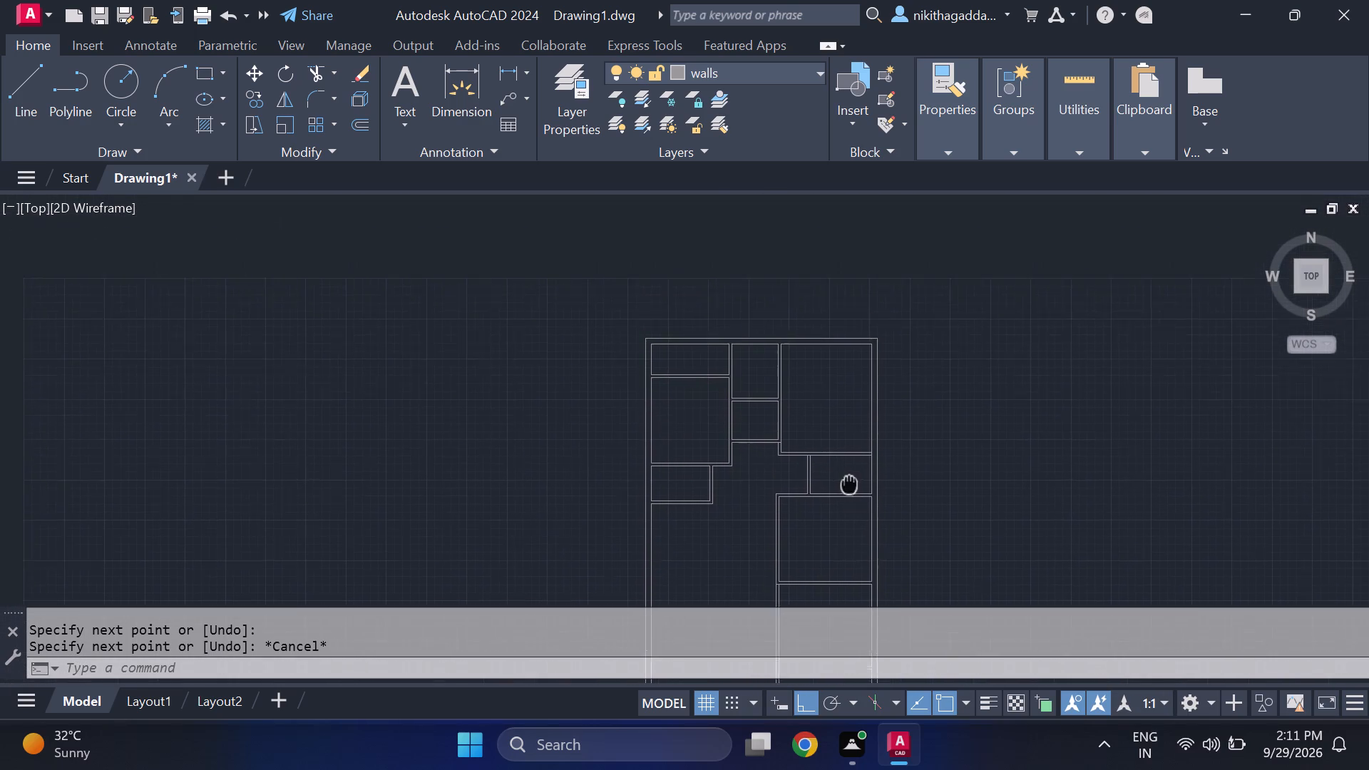
middle_drag(852, 493, 857, 513)
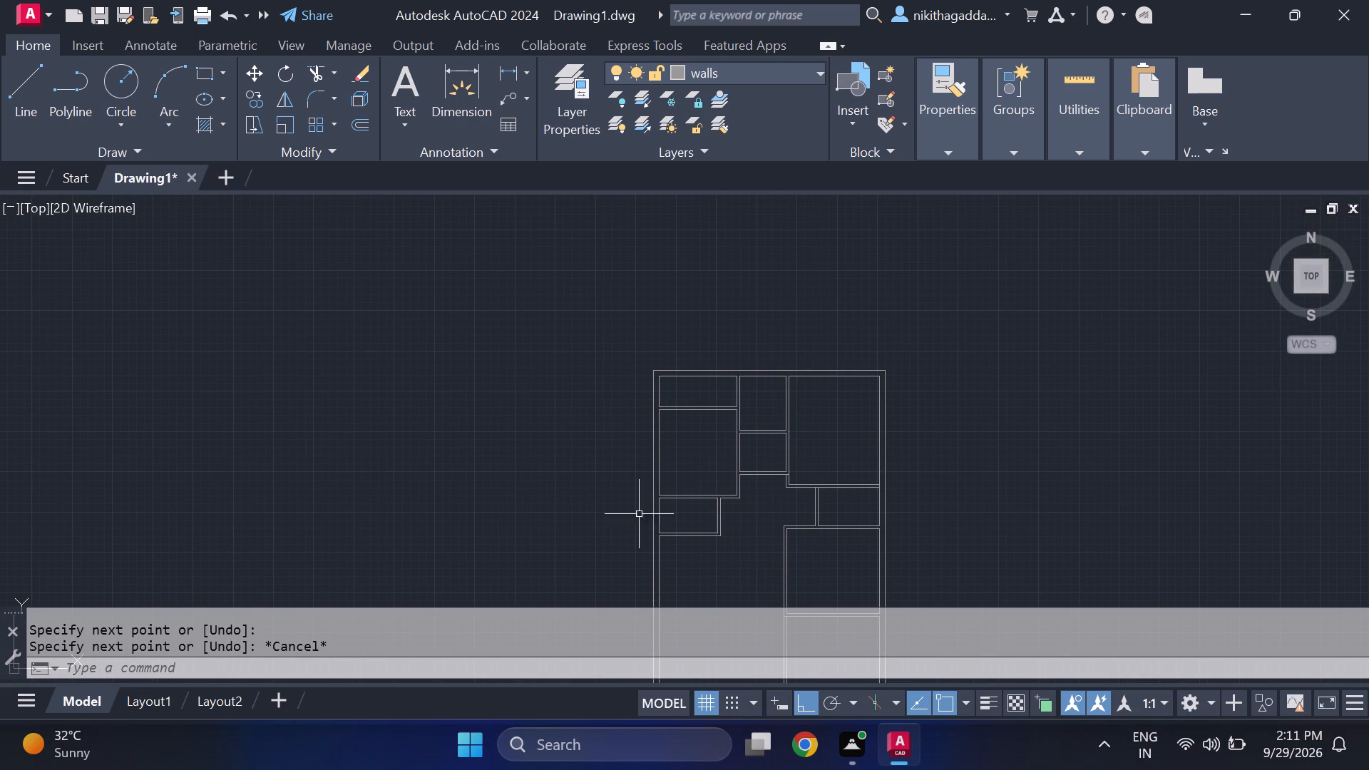
scroll(709, 509, up, 2)
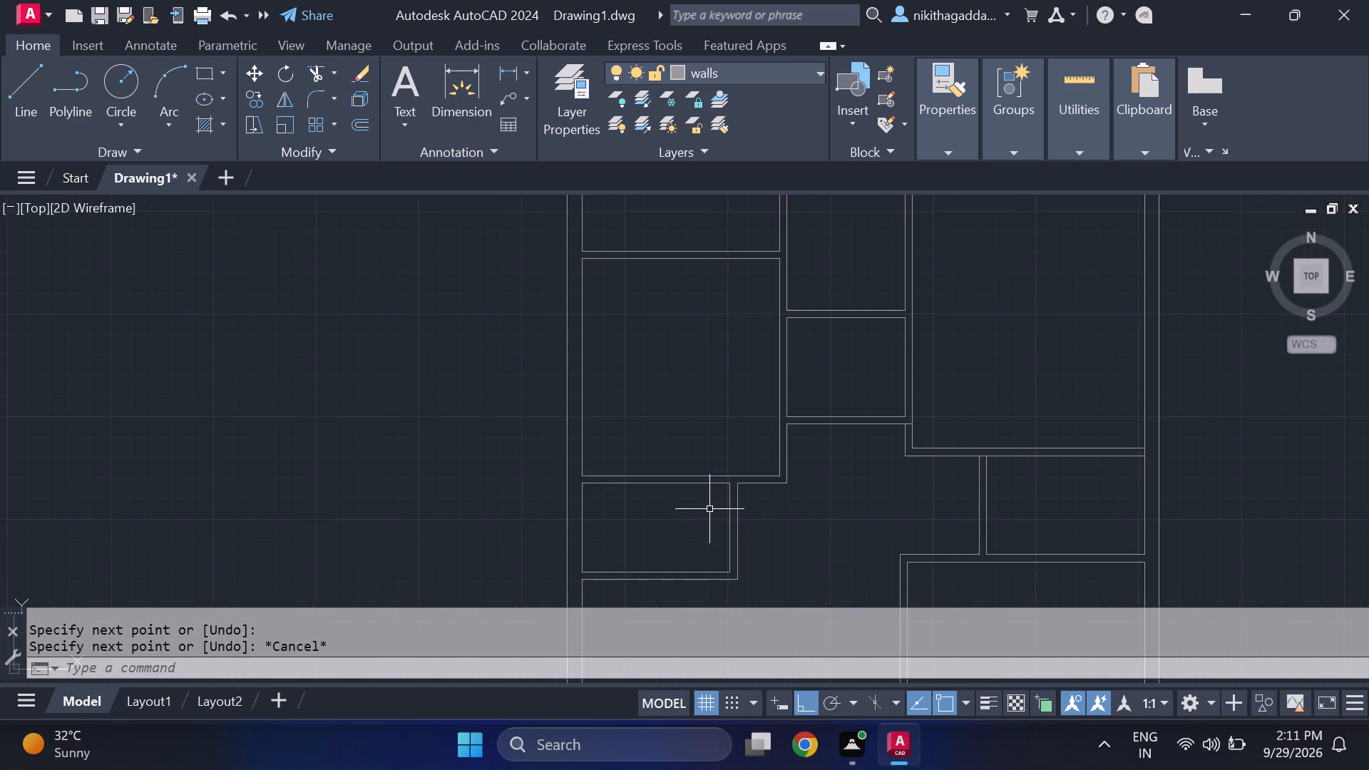
scroll(711, 511, down, 1)
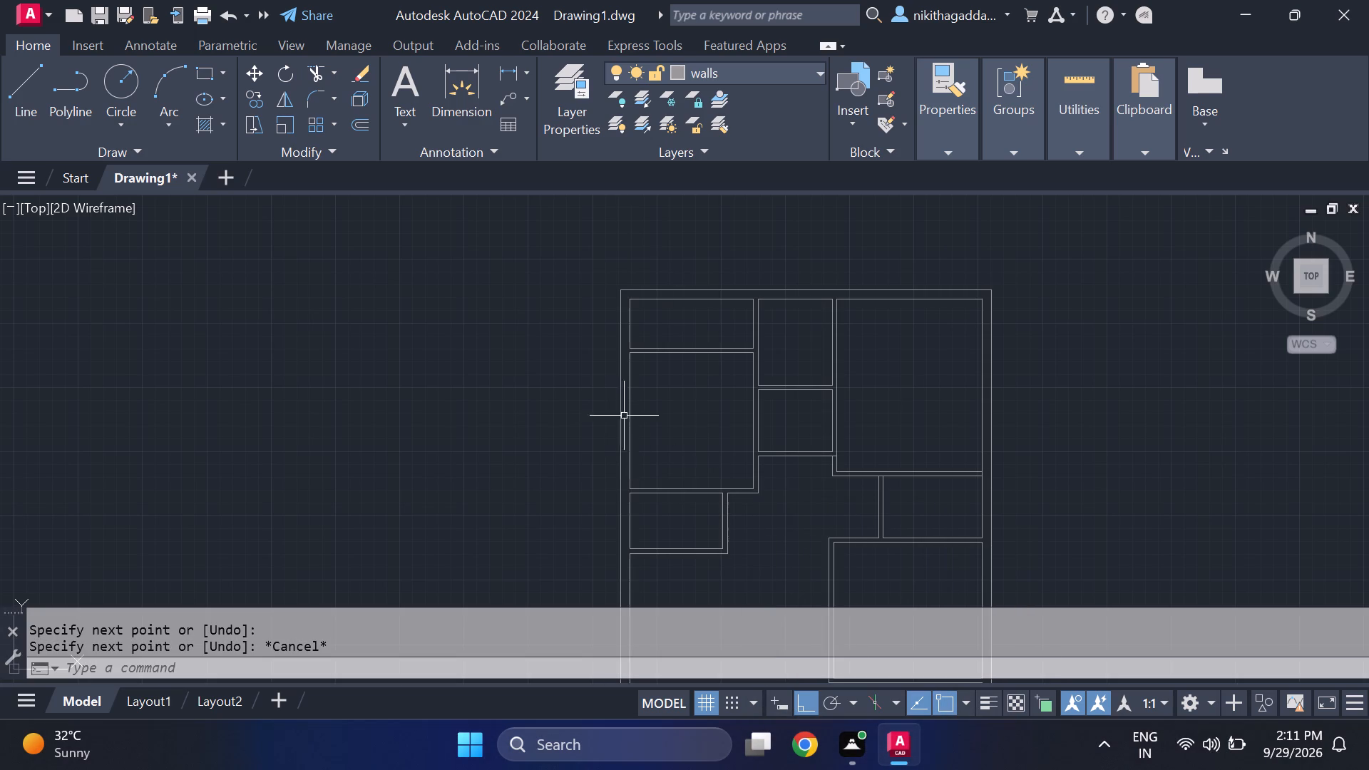
scroll(764, 454, down, 2)
scroll(764, 454, up, 3)
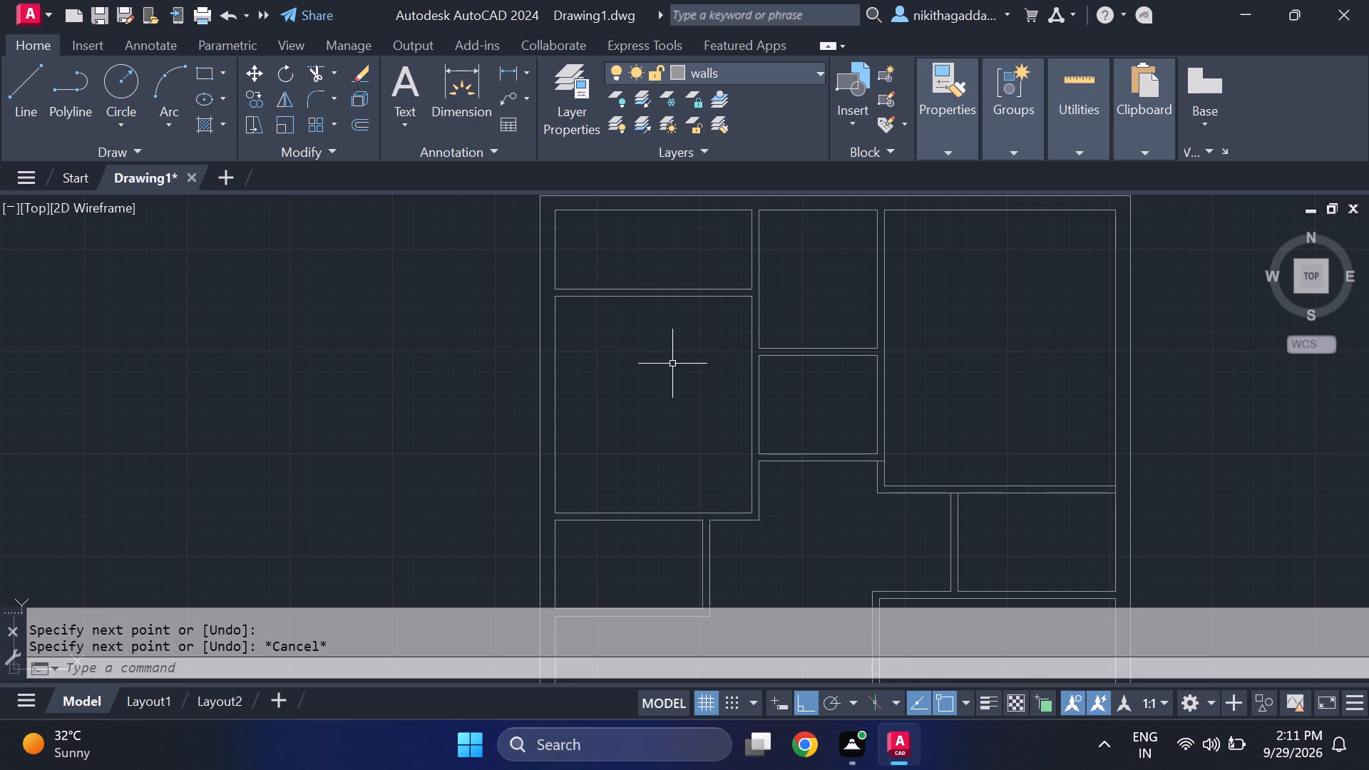
scroll(650, 301, up, 1)
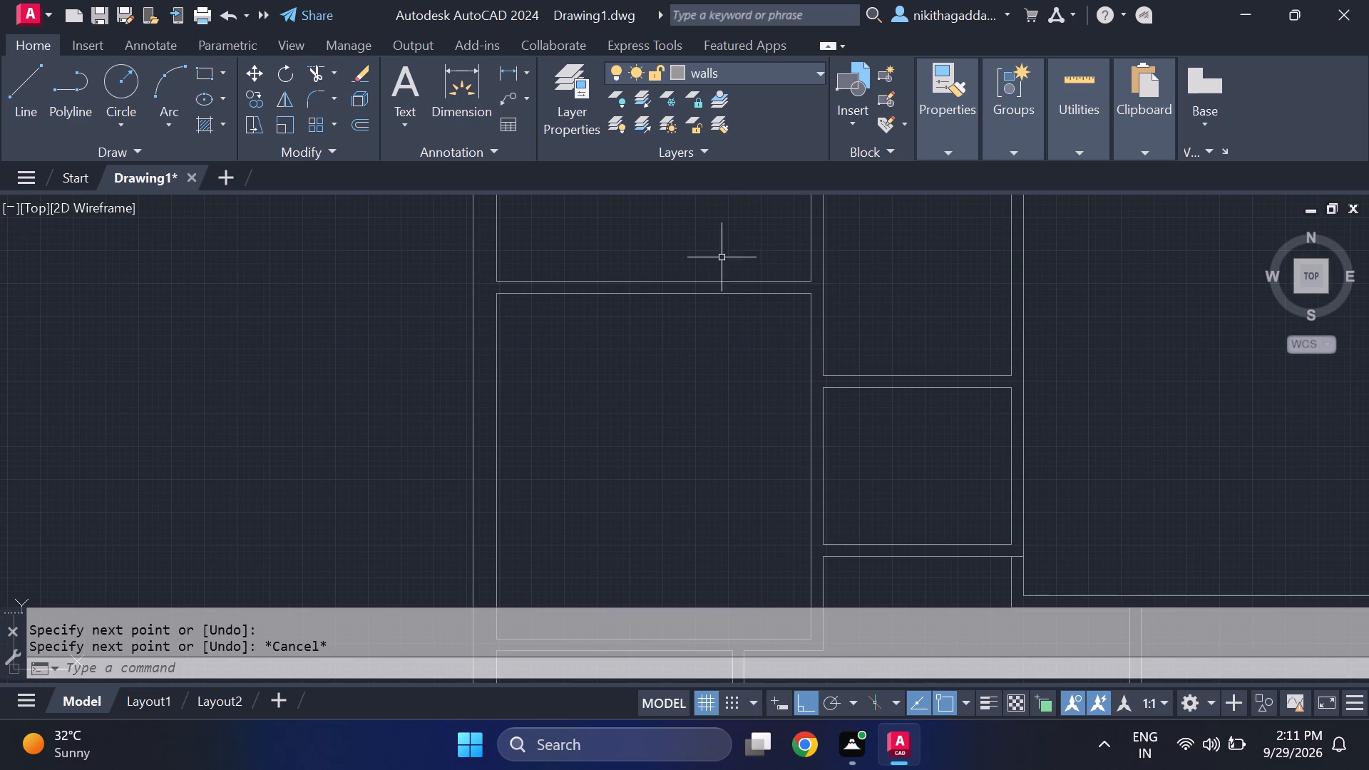
middle_drag(714, 436, 649, 523)
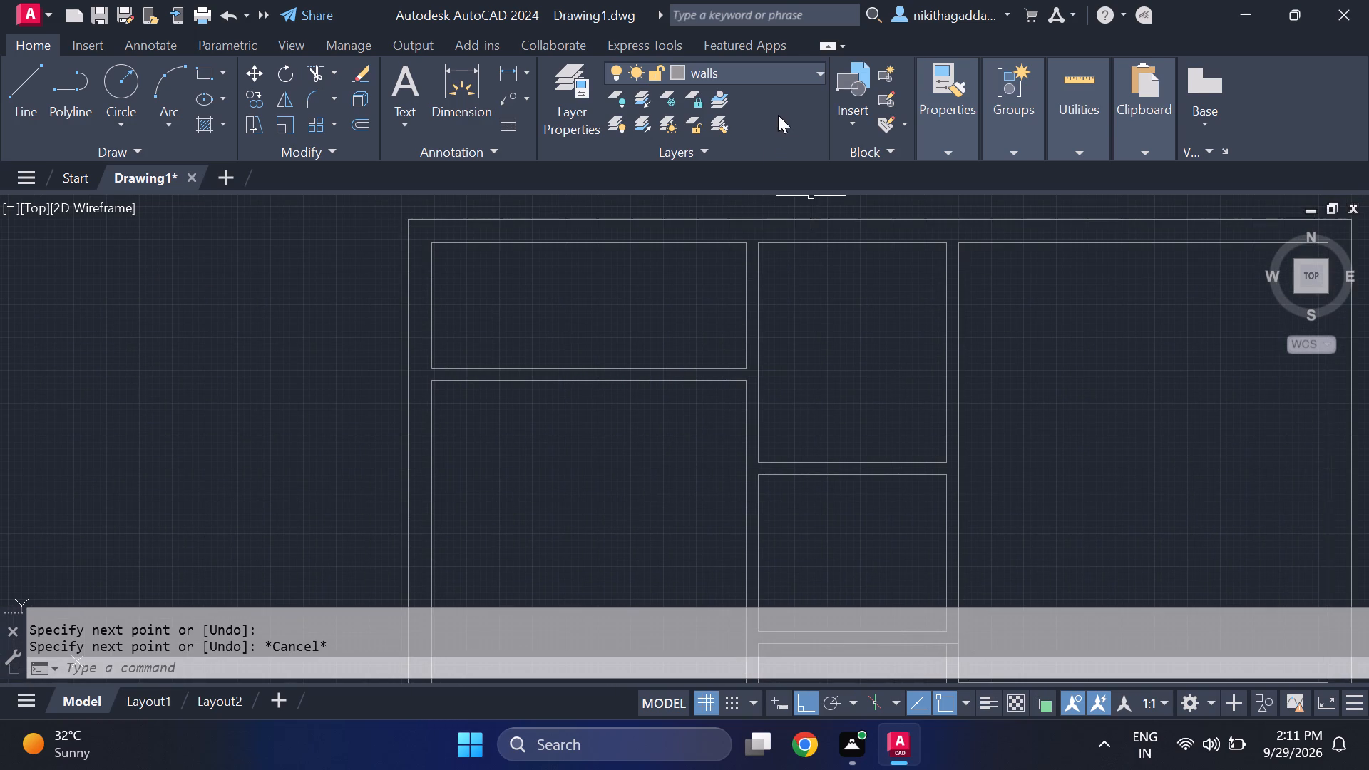
Make the windows layer current.
click(799, 75)
click(756, 280)
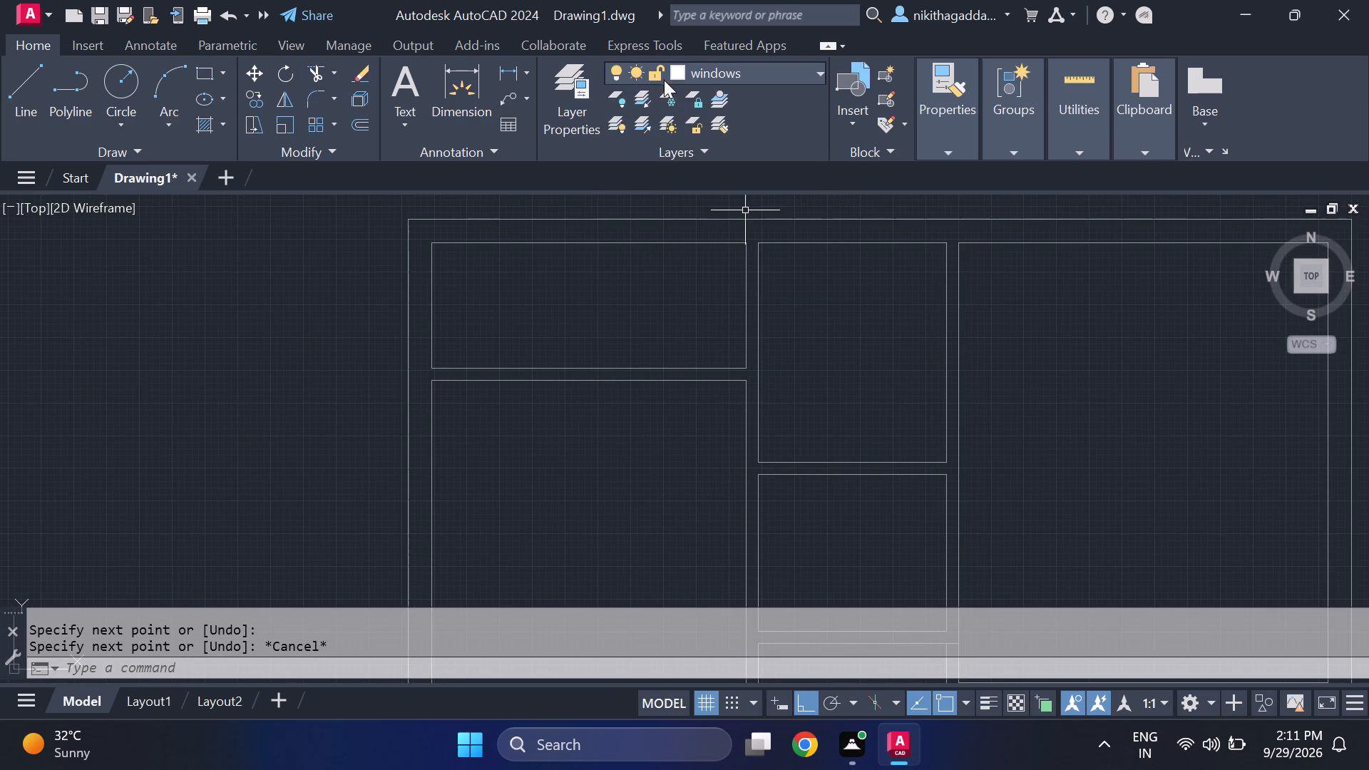
Set the windows layer's colour to index colour 141.
click(675, 66)
click(687, 277)
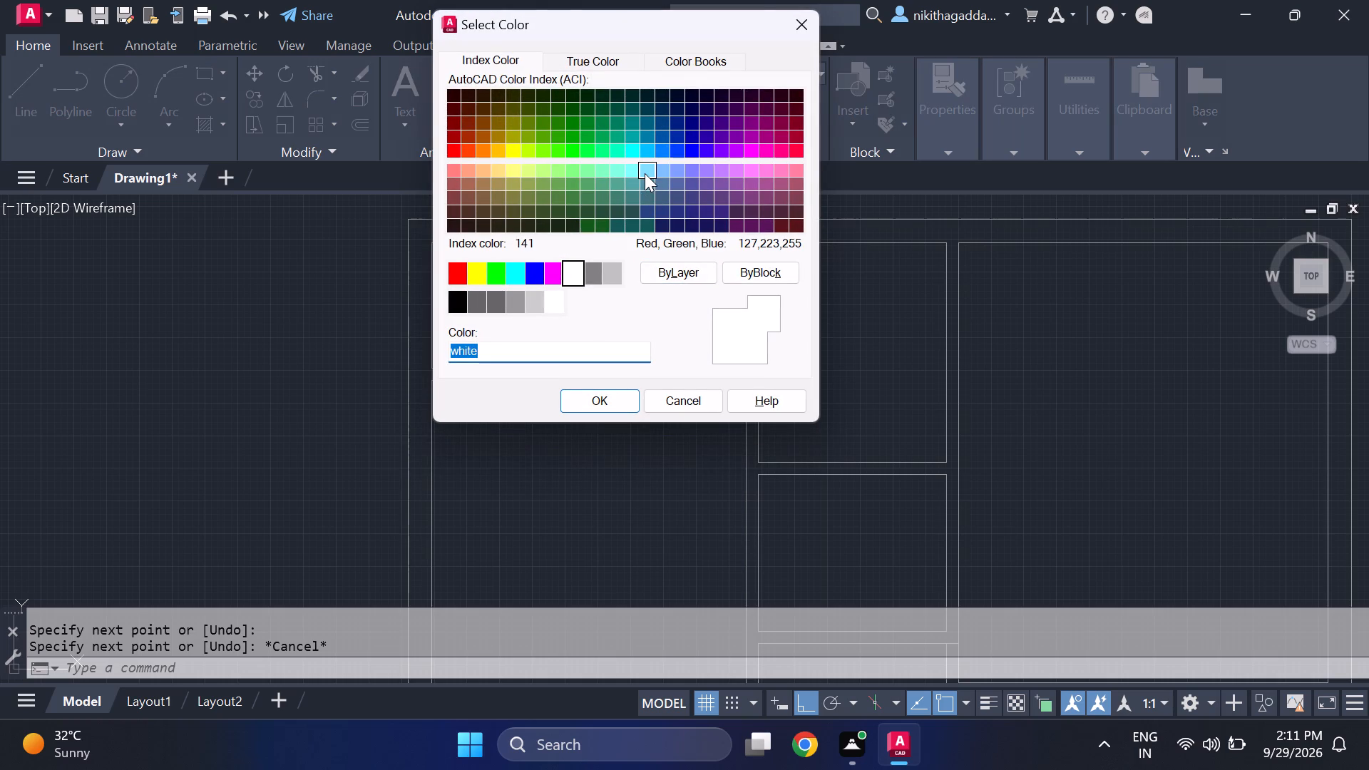
click(645, 173)
click(632, 392)
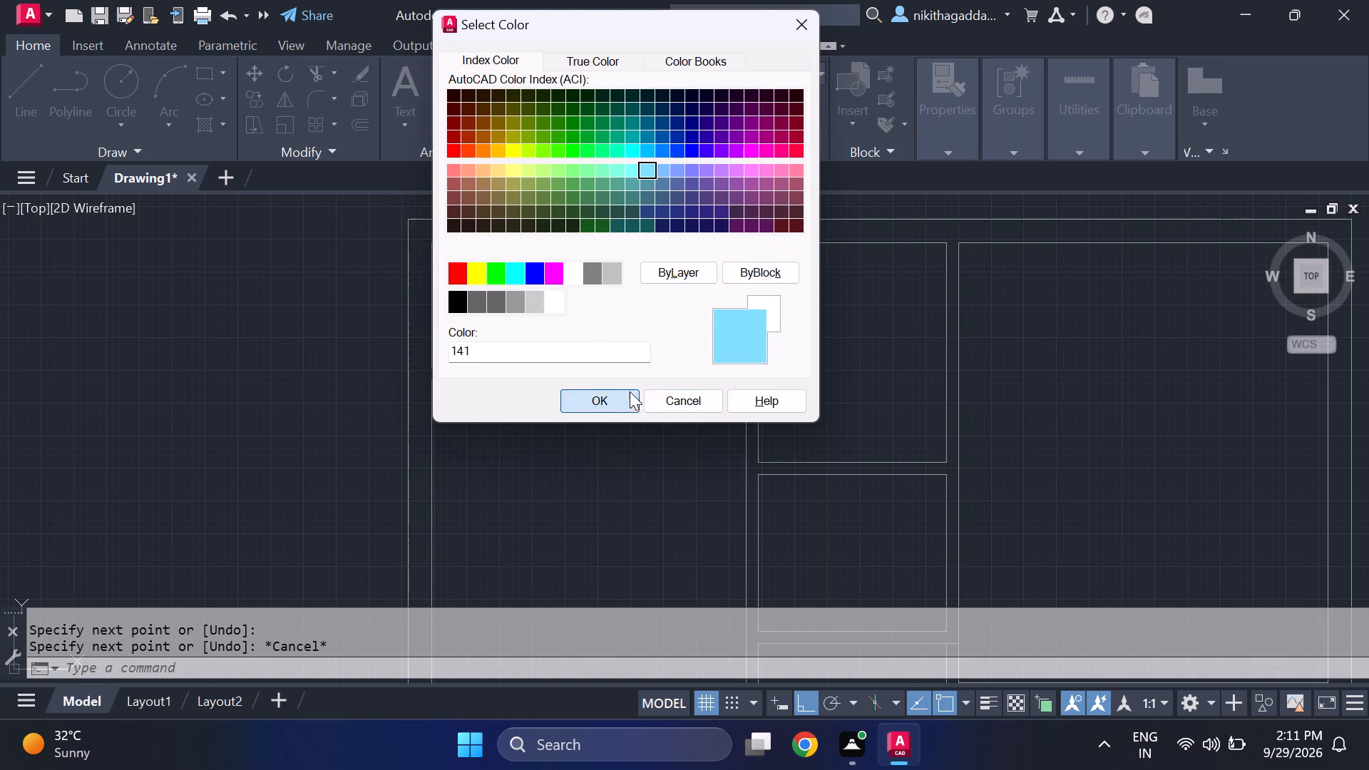
Draw a rectangular window outline with lines across the thickness of the top outer wall, above the upper-left room.
scroll(673, 297, down, 3)
middle_drag(670, 300, 642, 371)
scroll(642, 322, up, 3)
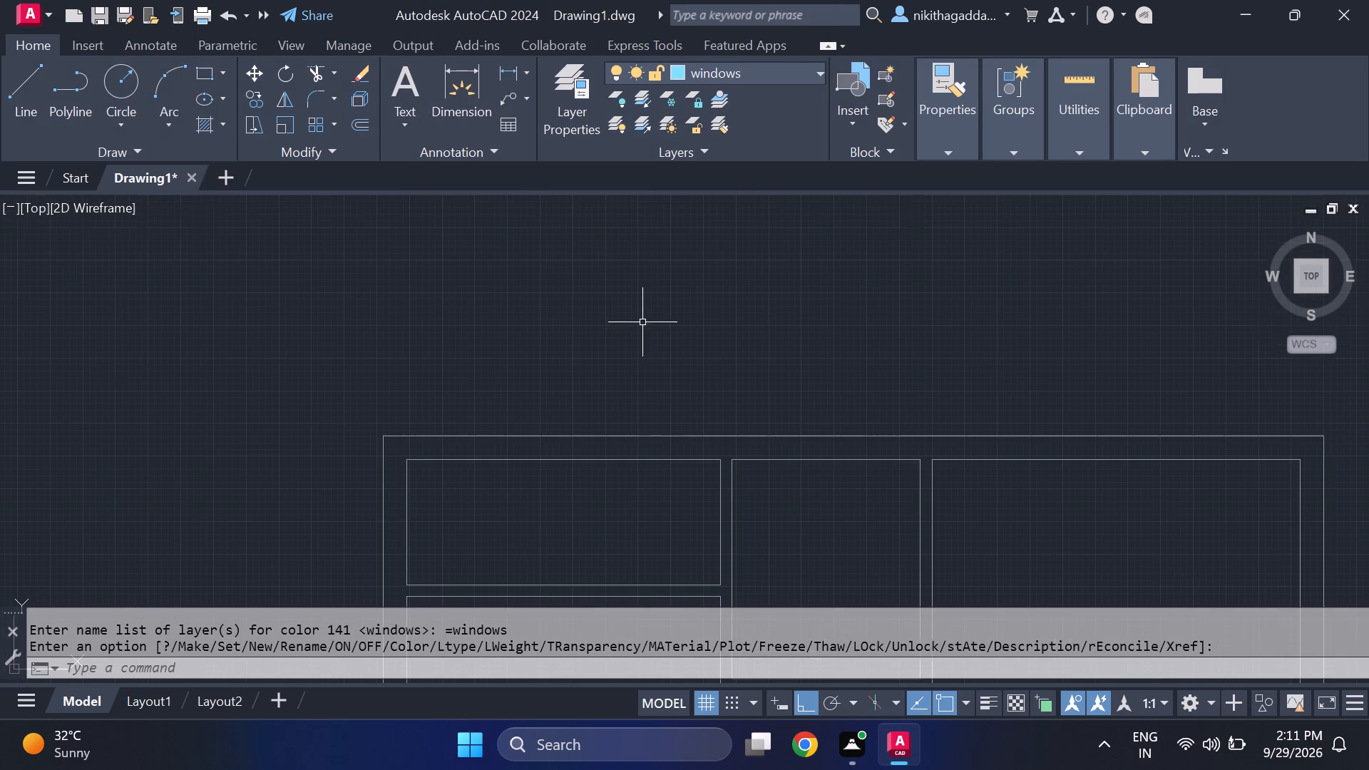
key(l)
key(Return)
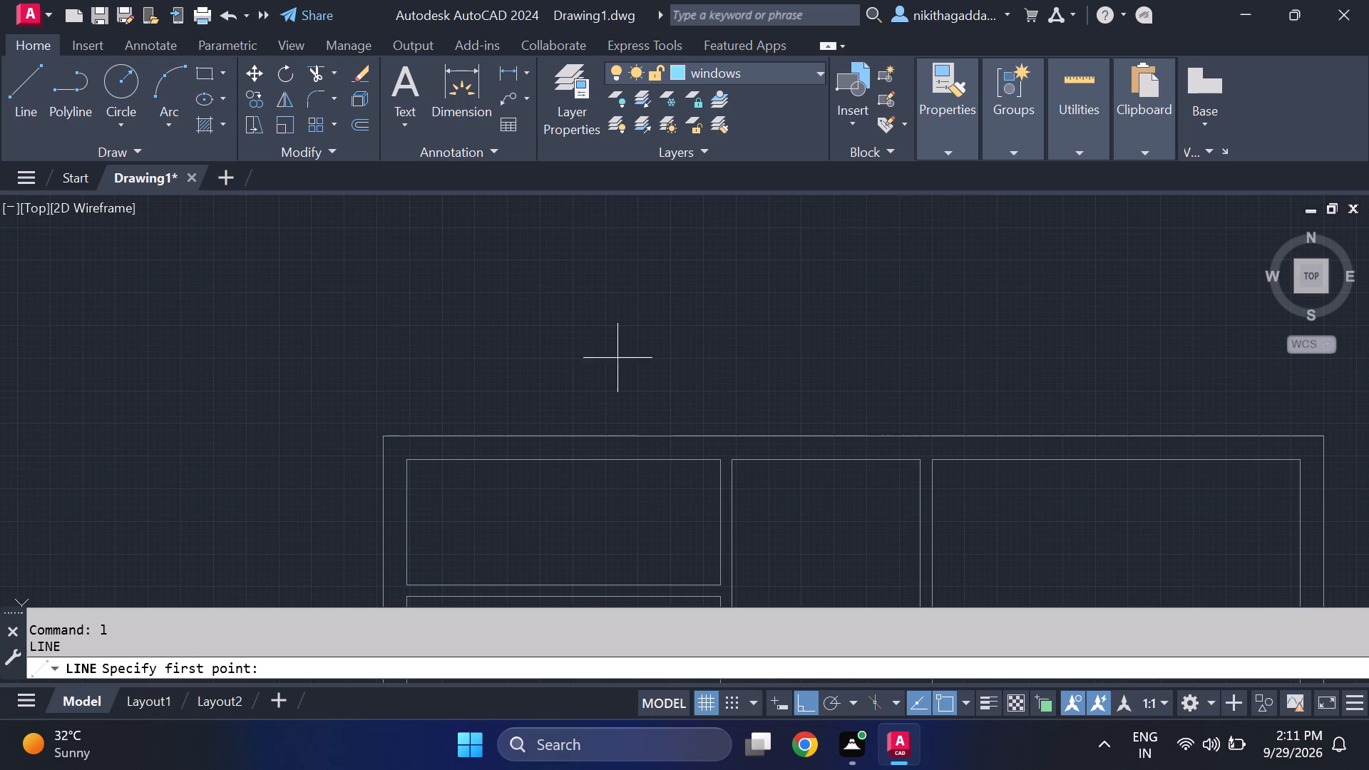
click(476, 438)
click(479, 460)
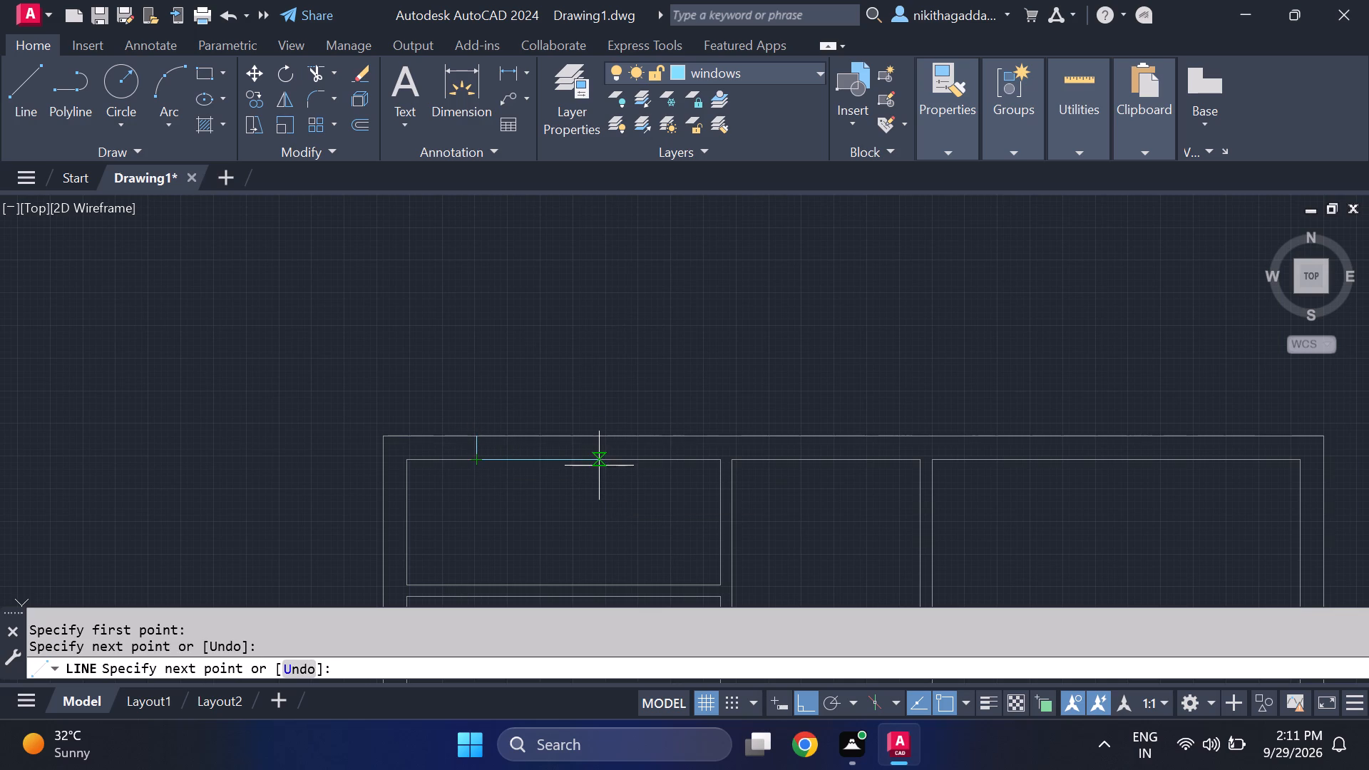
click(599, 466)
click(600, 441)
click(473, 436)
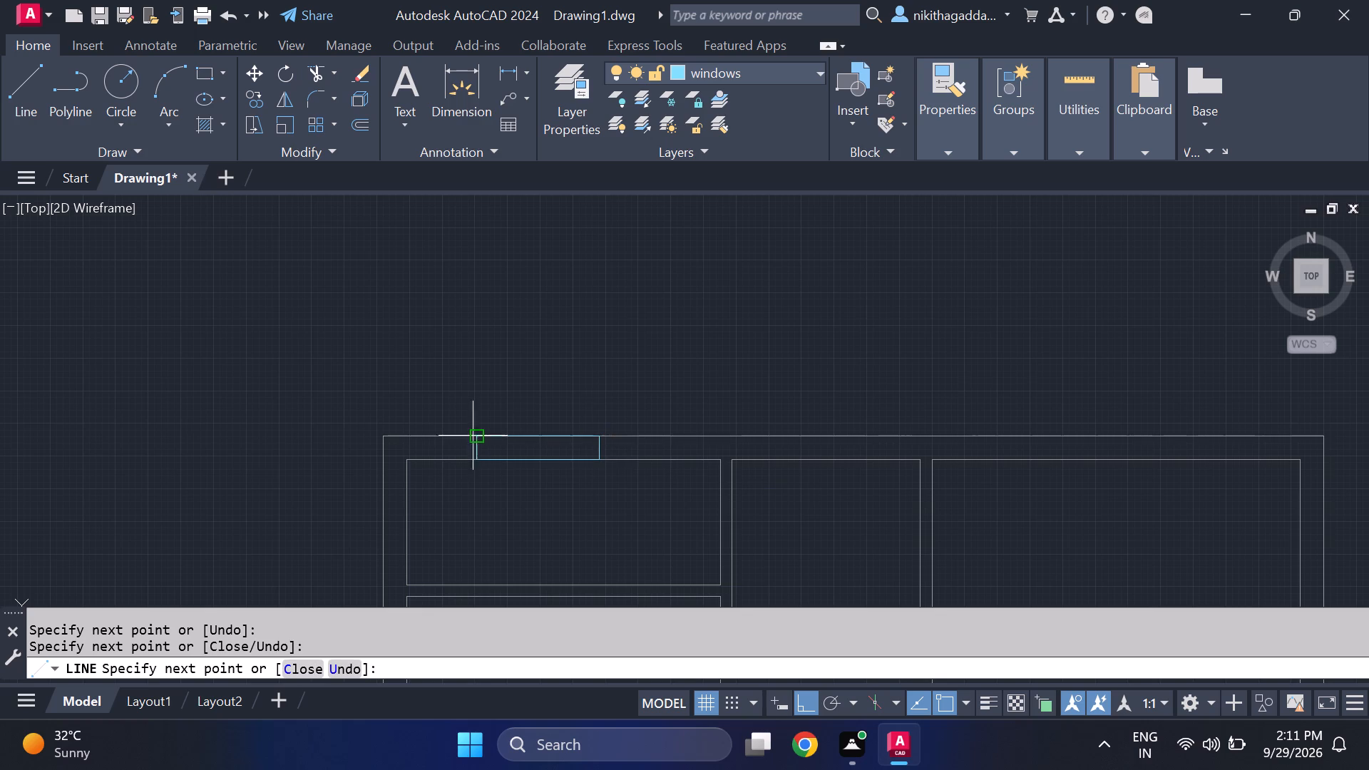
Add two parallel horizontal lines inside the upper-left room's window, running between its end lines.
scroll(475, 432, up, 3)
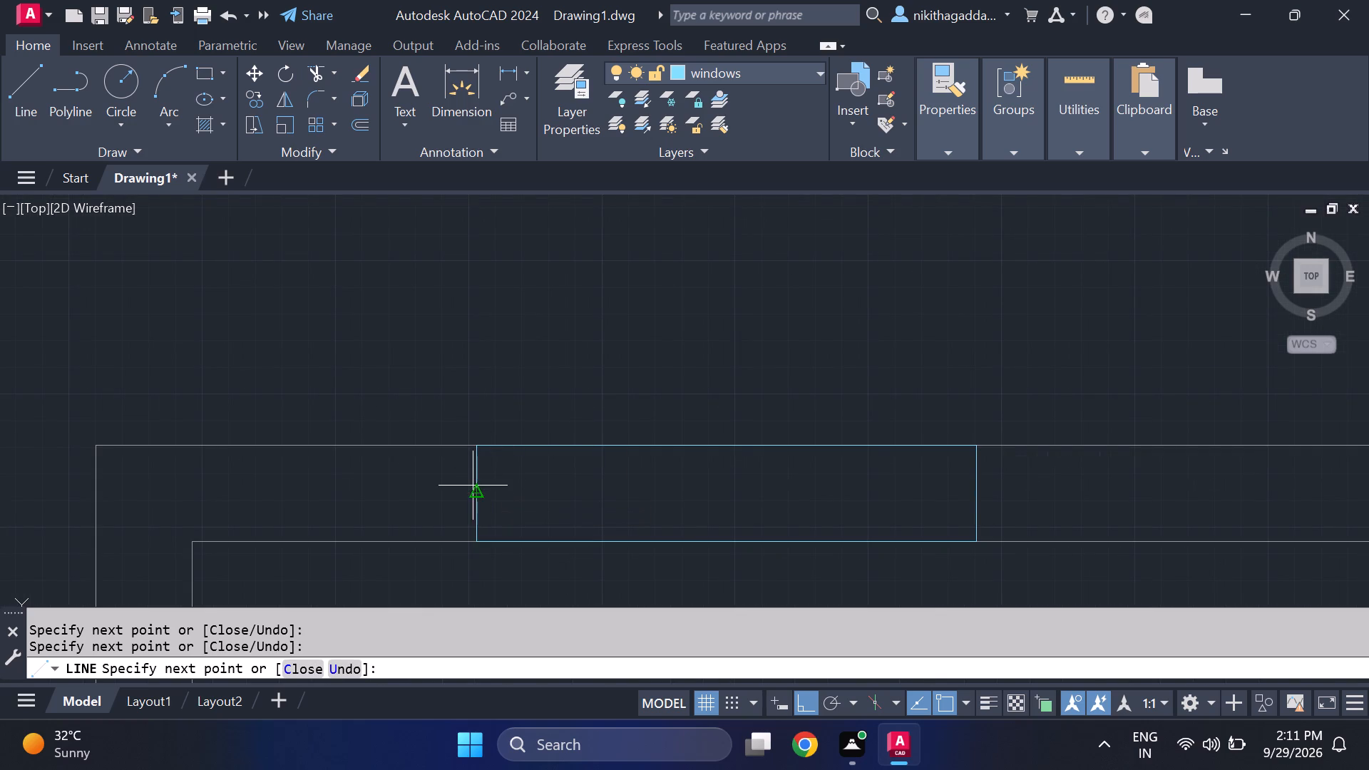
click(475, 481)
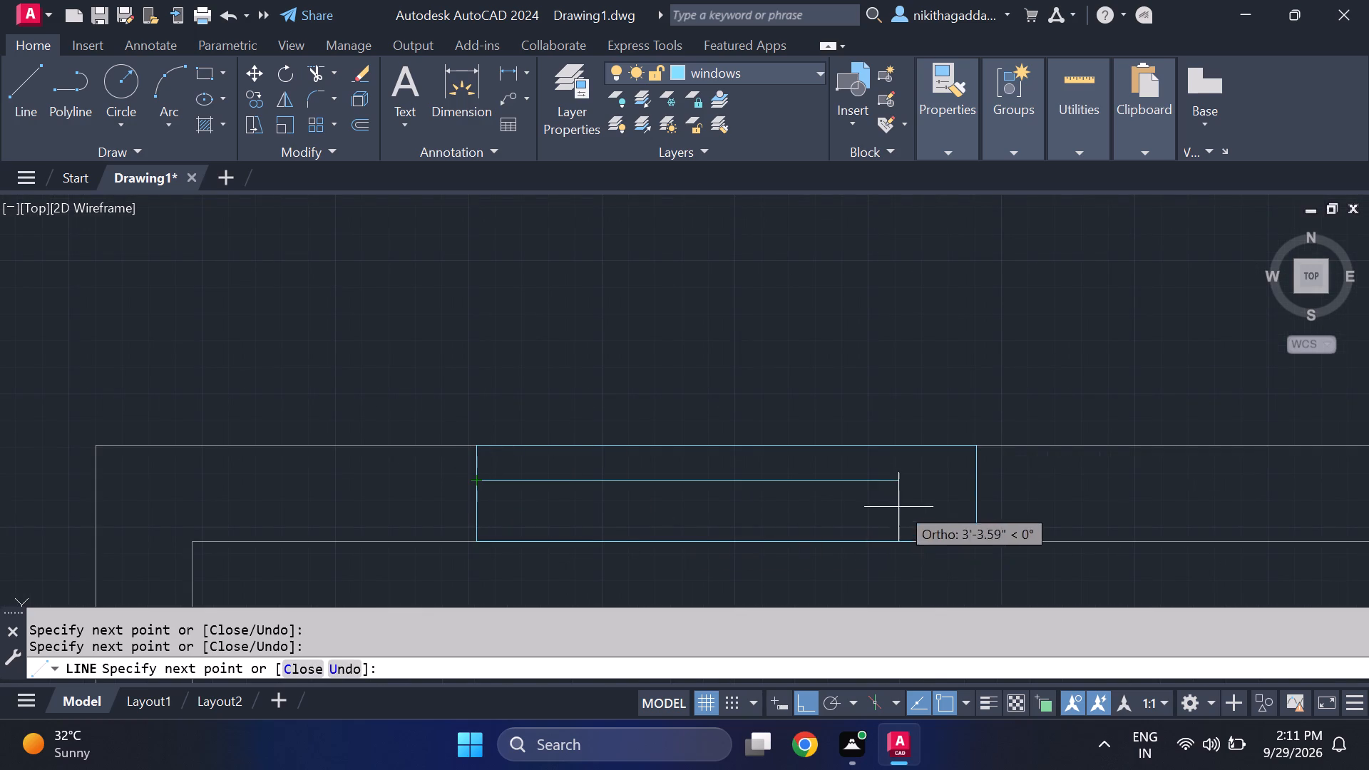
click(972, 486)
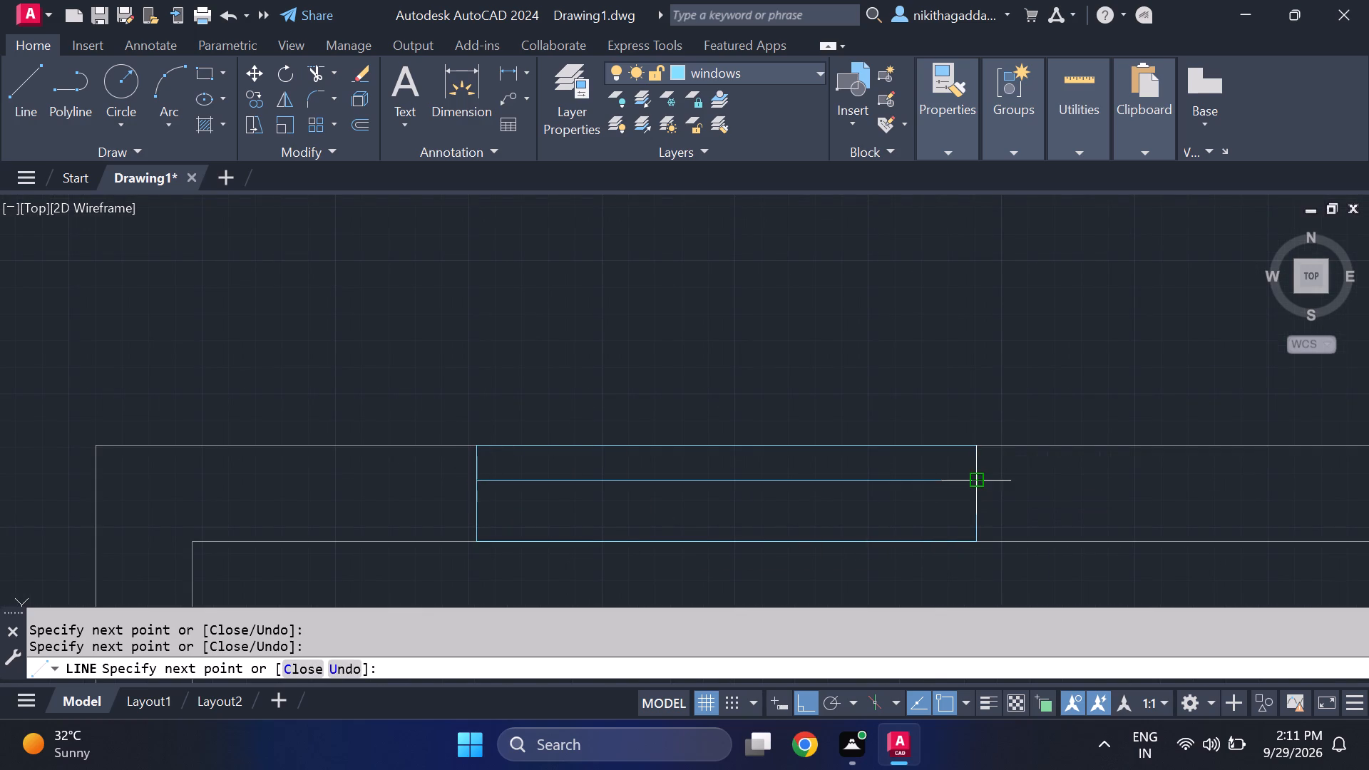
drag(975, 508, 961, 508)
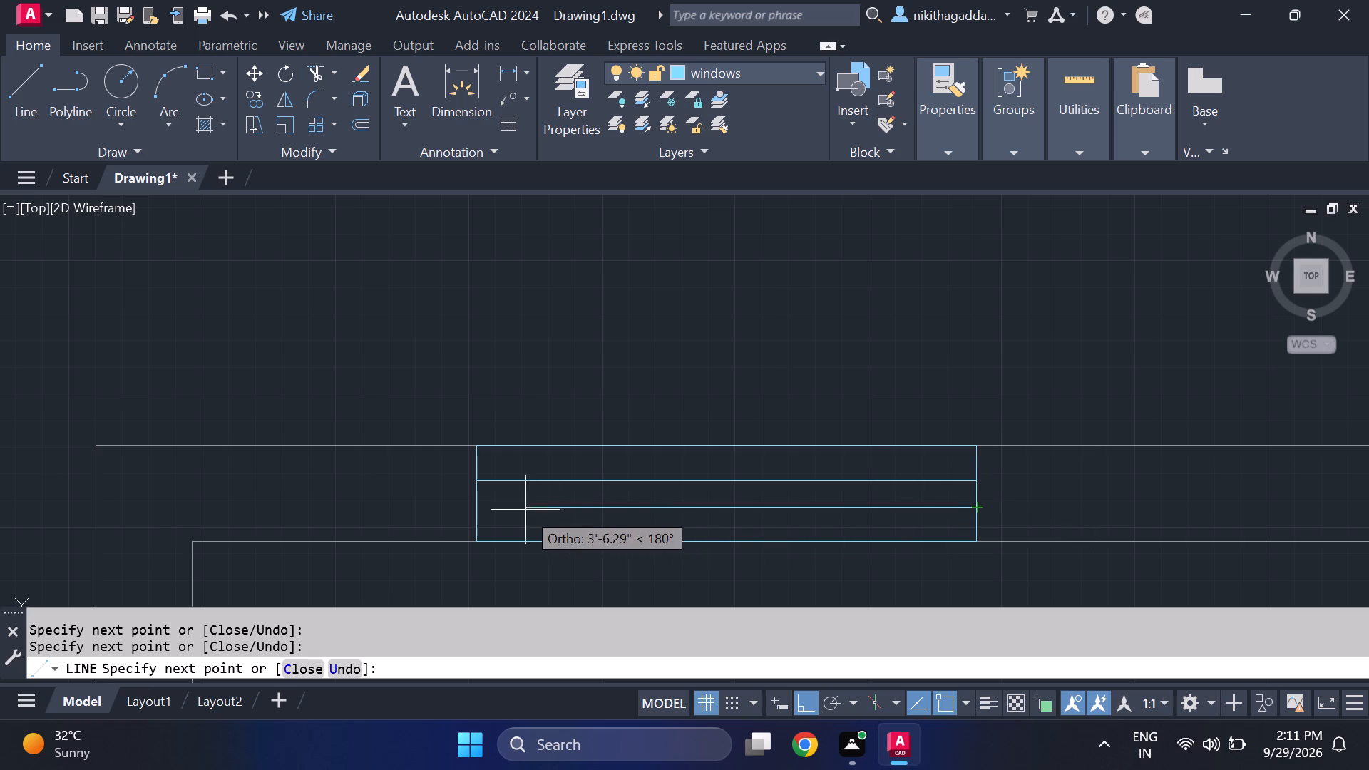
click(479, 508)
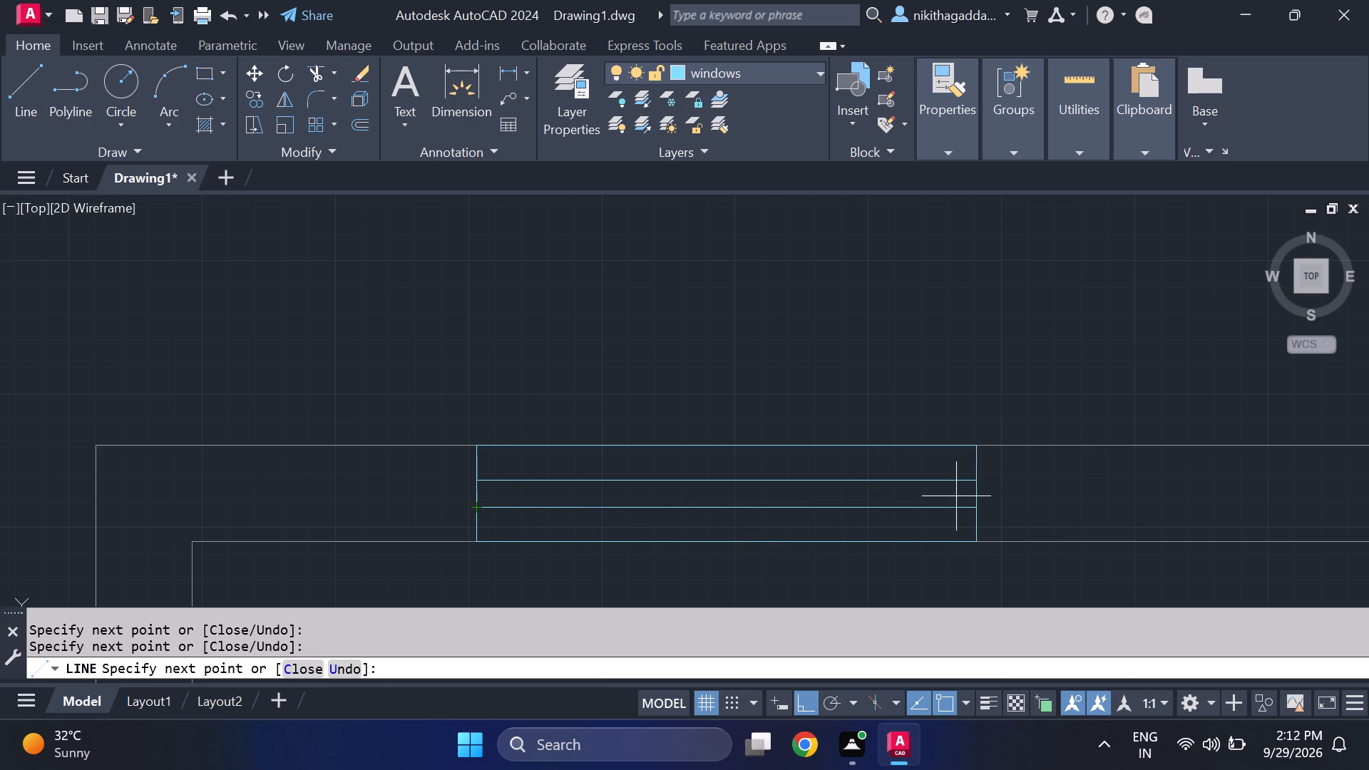
key(Return)
Draw a narrower rectangular window outline with lines across the top outer wall, above the upper middle room.
scroll(955, 491, down, 4)
middle_drag(1064, 503, 997, 514)
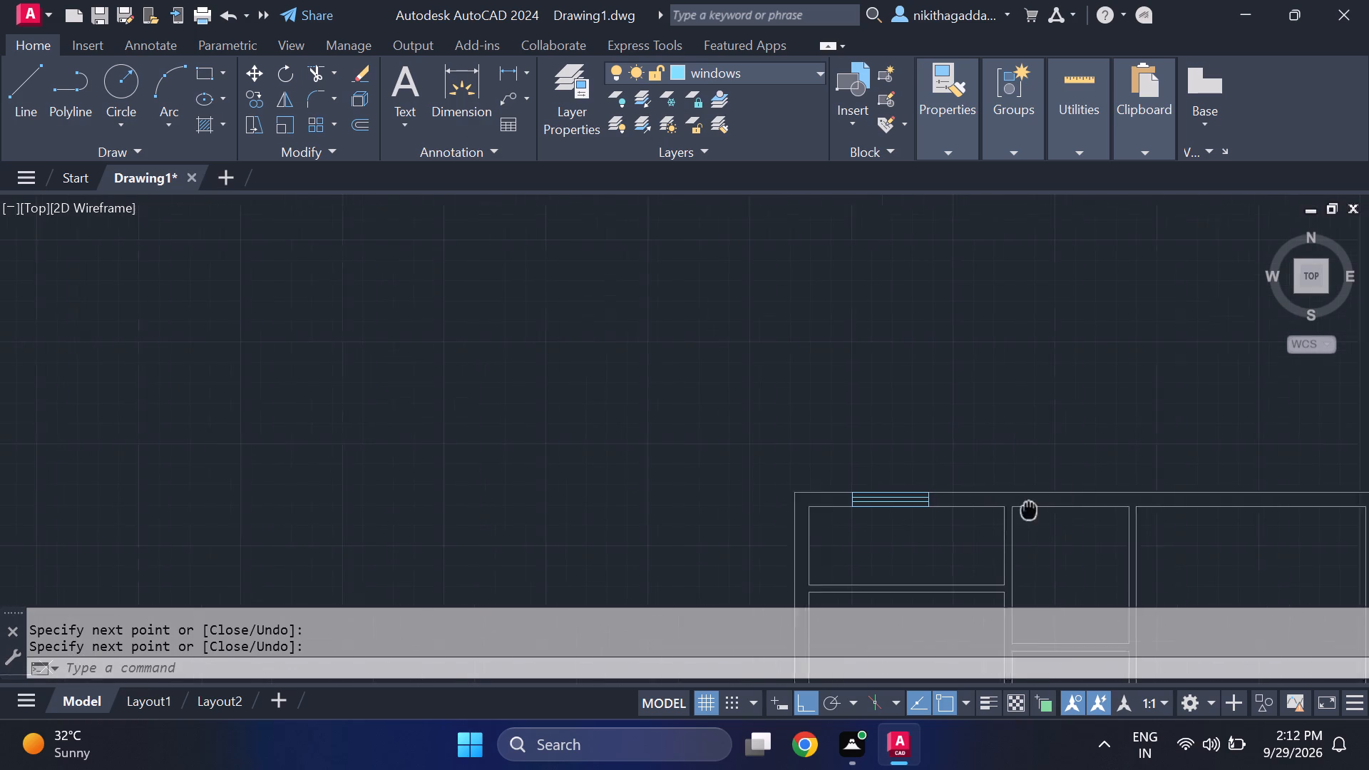
middle_drag(997, 514, 783, 522)
key(l)
key(Return)
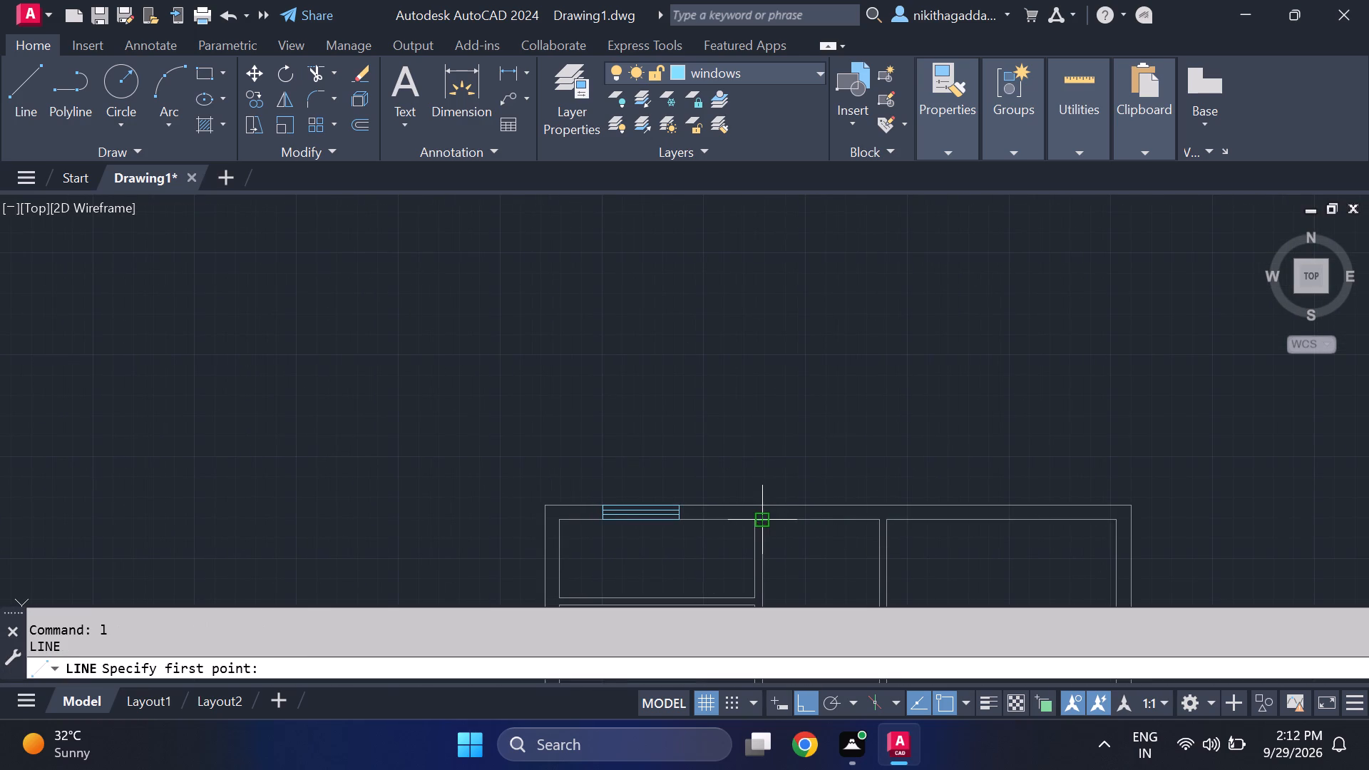
scroll(796, 525, up, 1)
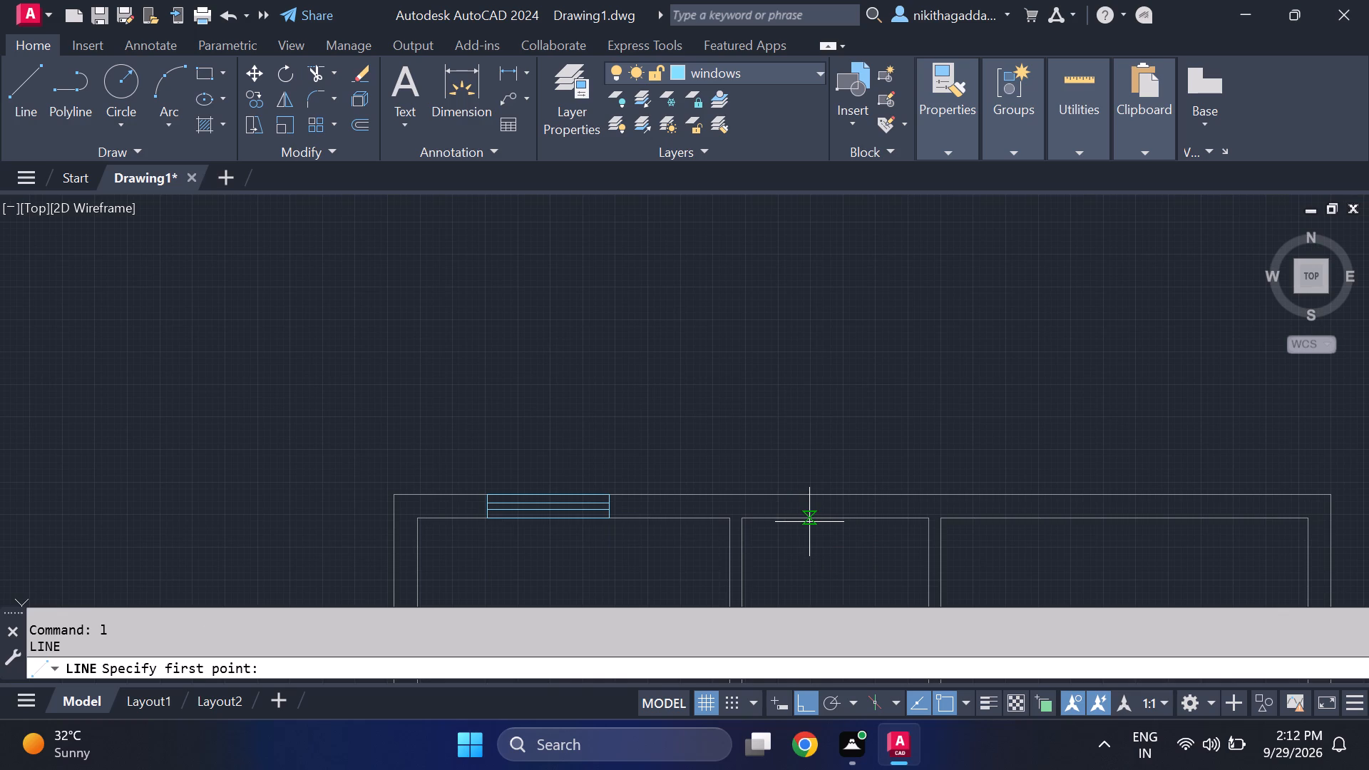
click(806, 522)
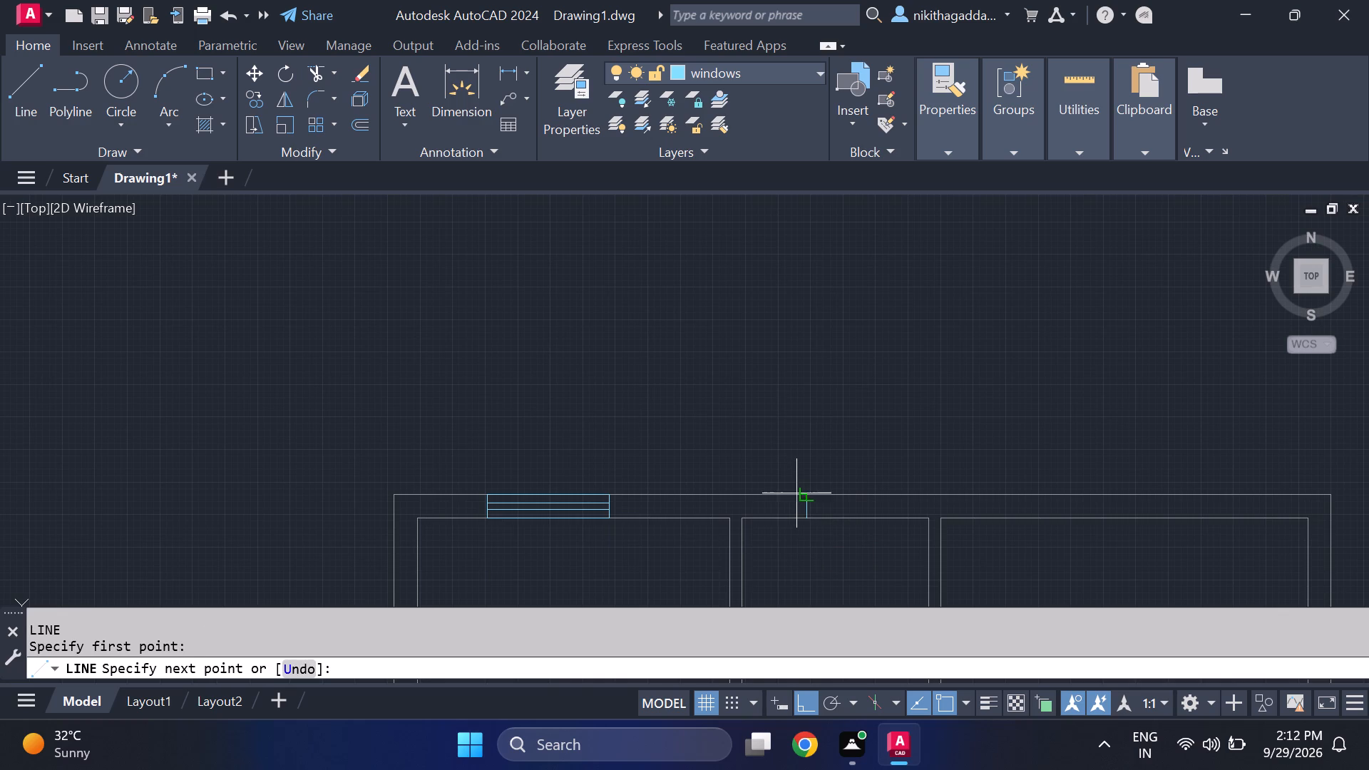
click(809, 498)
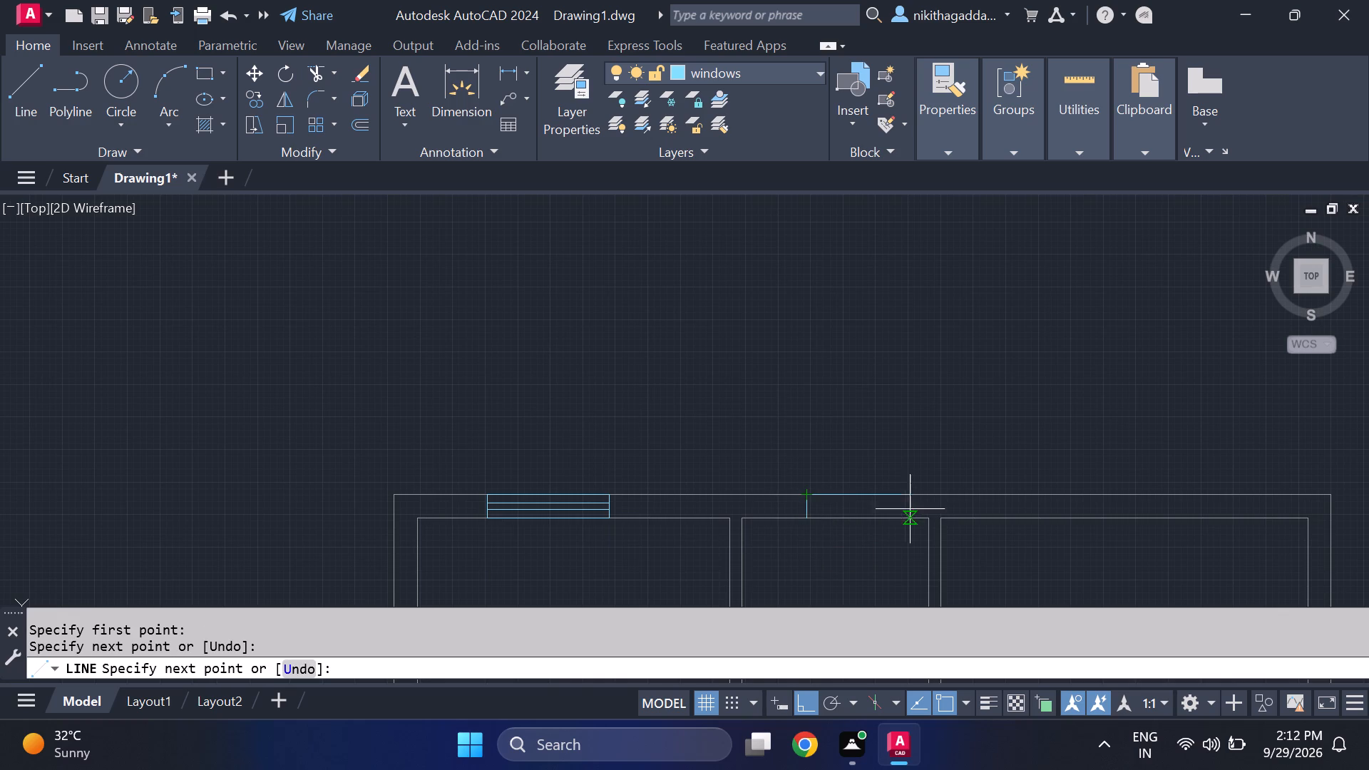
scroll(896, 496, up, 1)
click(886, 501)
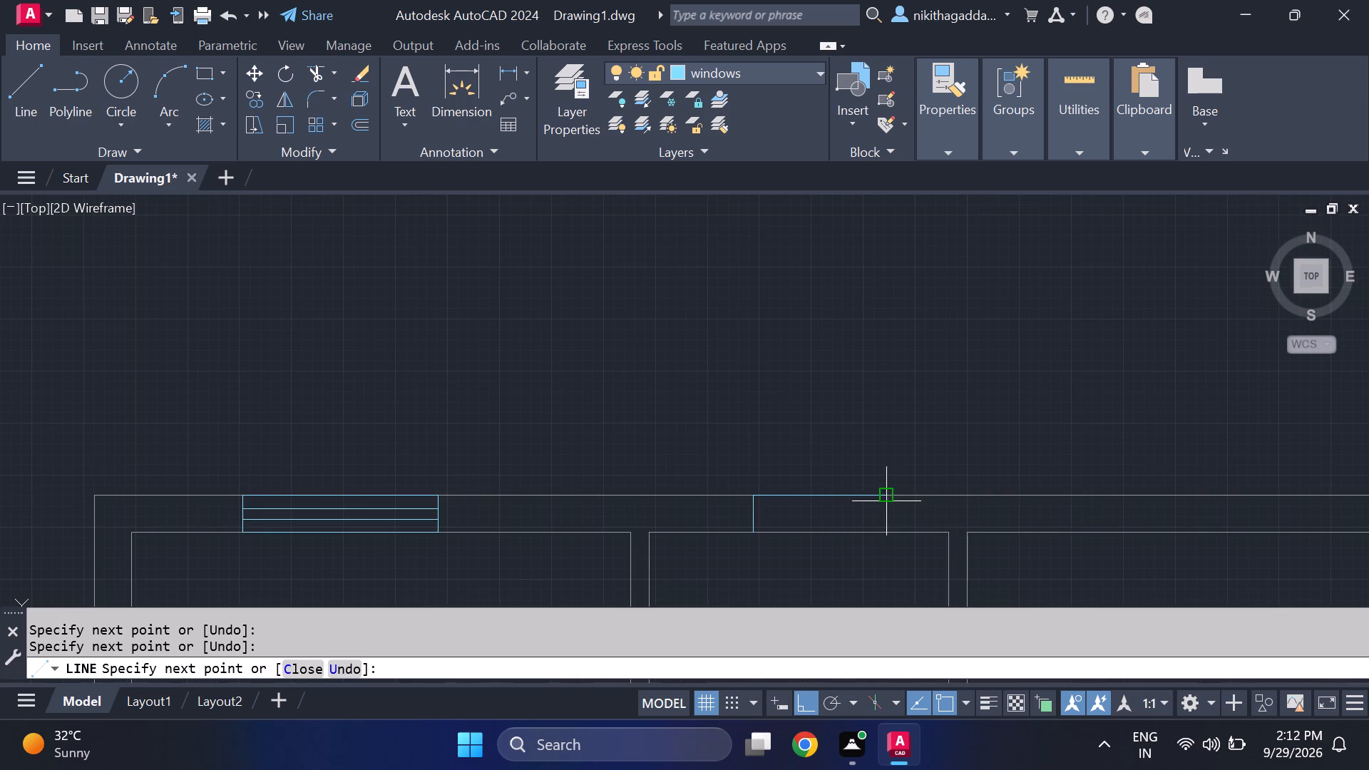
click(890, 529)
click(756, 535)
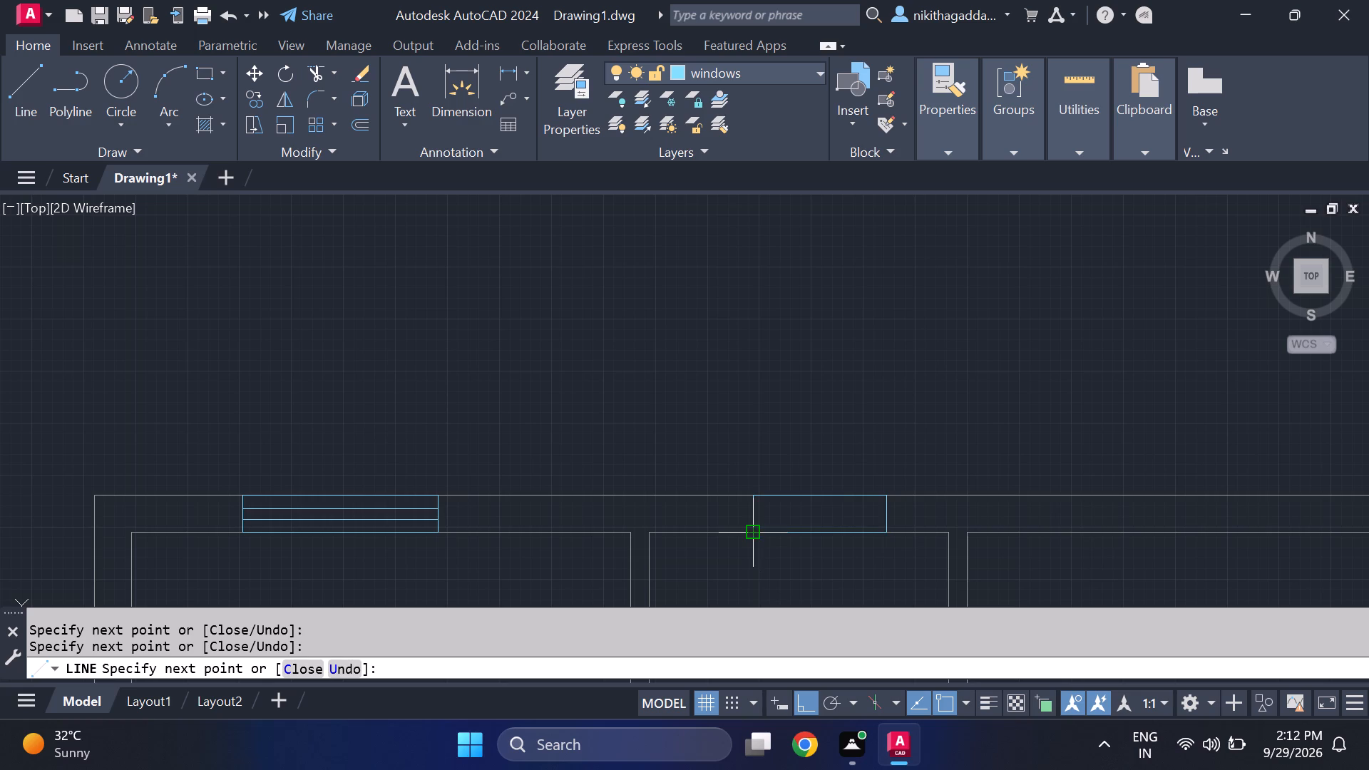
Add two parallel horizontal lines inside the upper middle room's window, running between its end lines.
scroll(757, 515, up, 2)
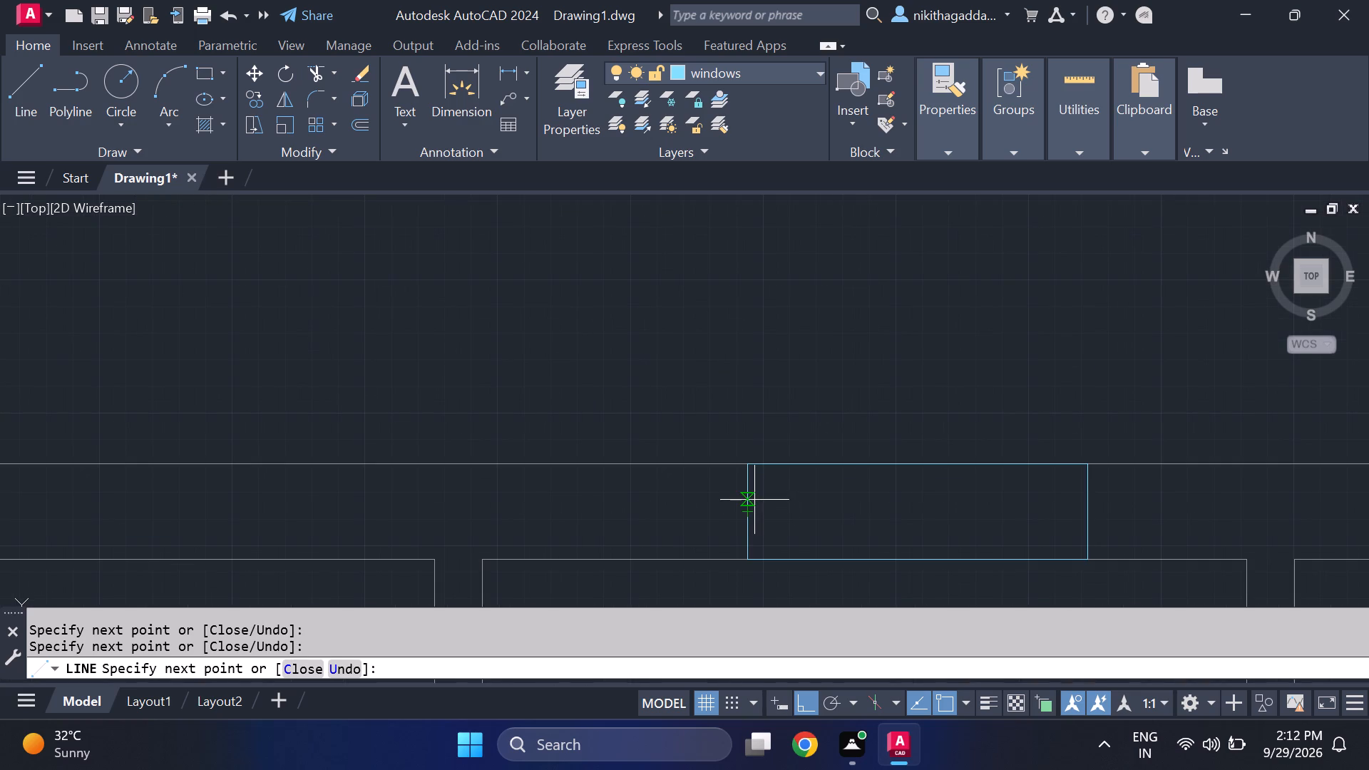
click(754, 500)
click(1089, 502)
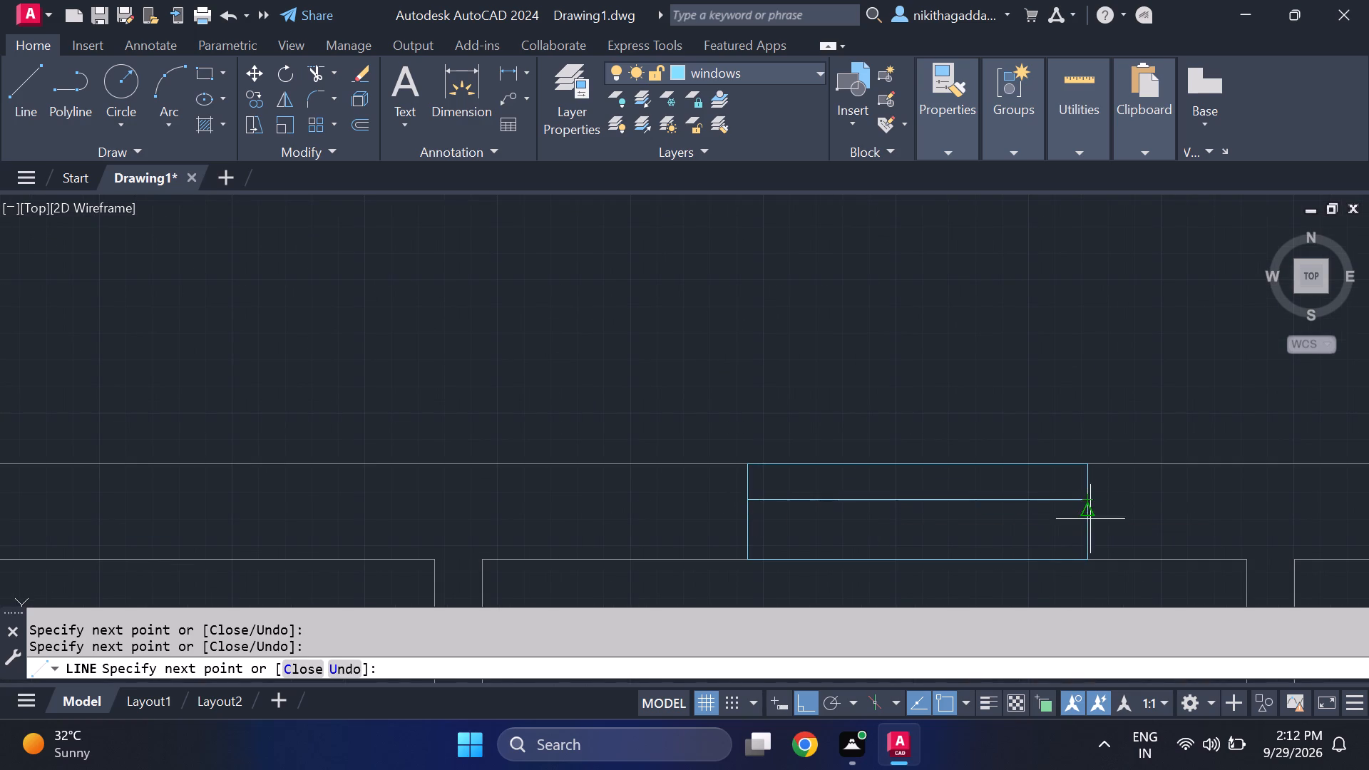
click(1089, 523)
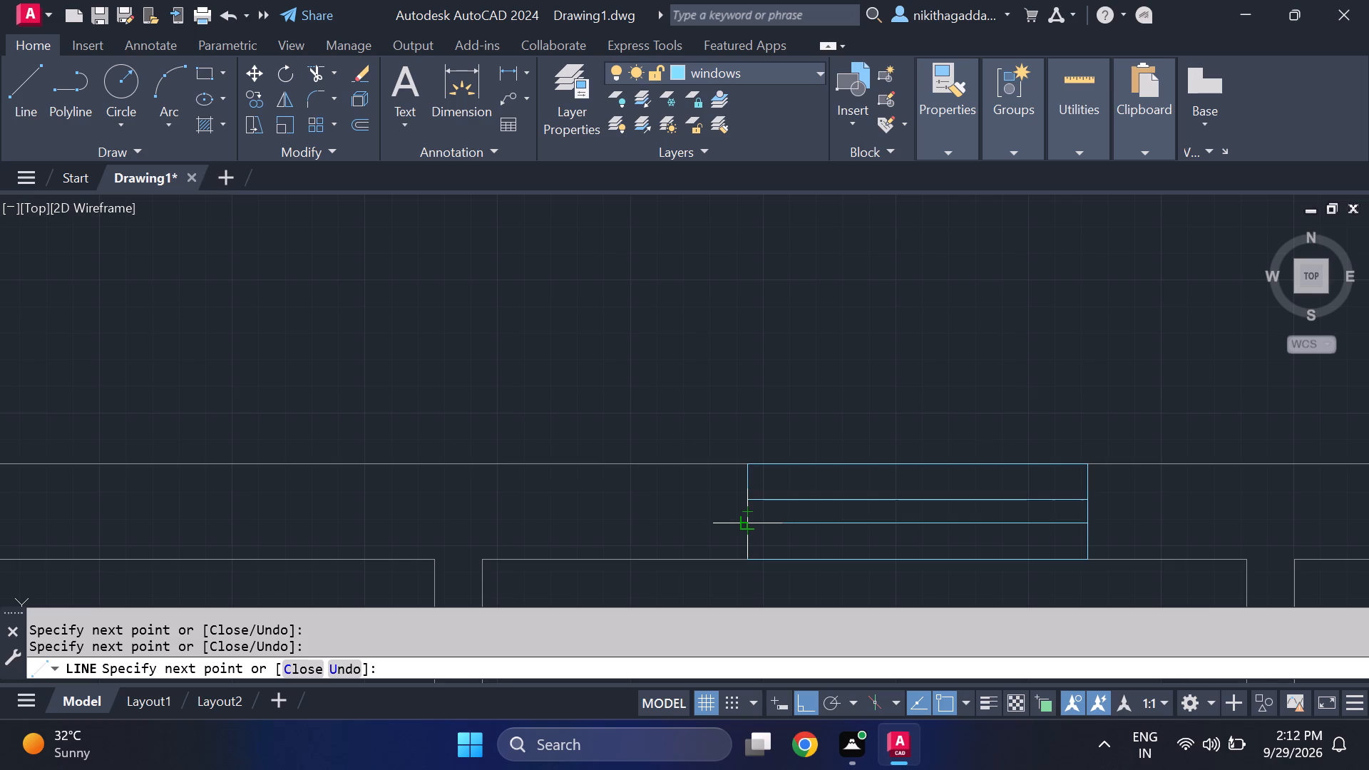
scroll(754, 529, up, 4)
click(714, 492)
scroll(823, 509, down, 5)
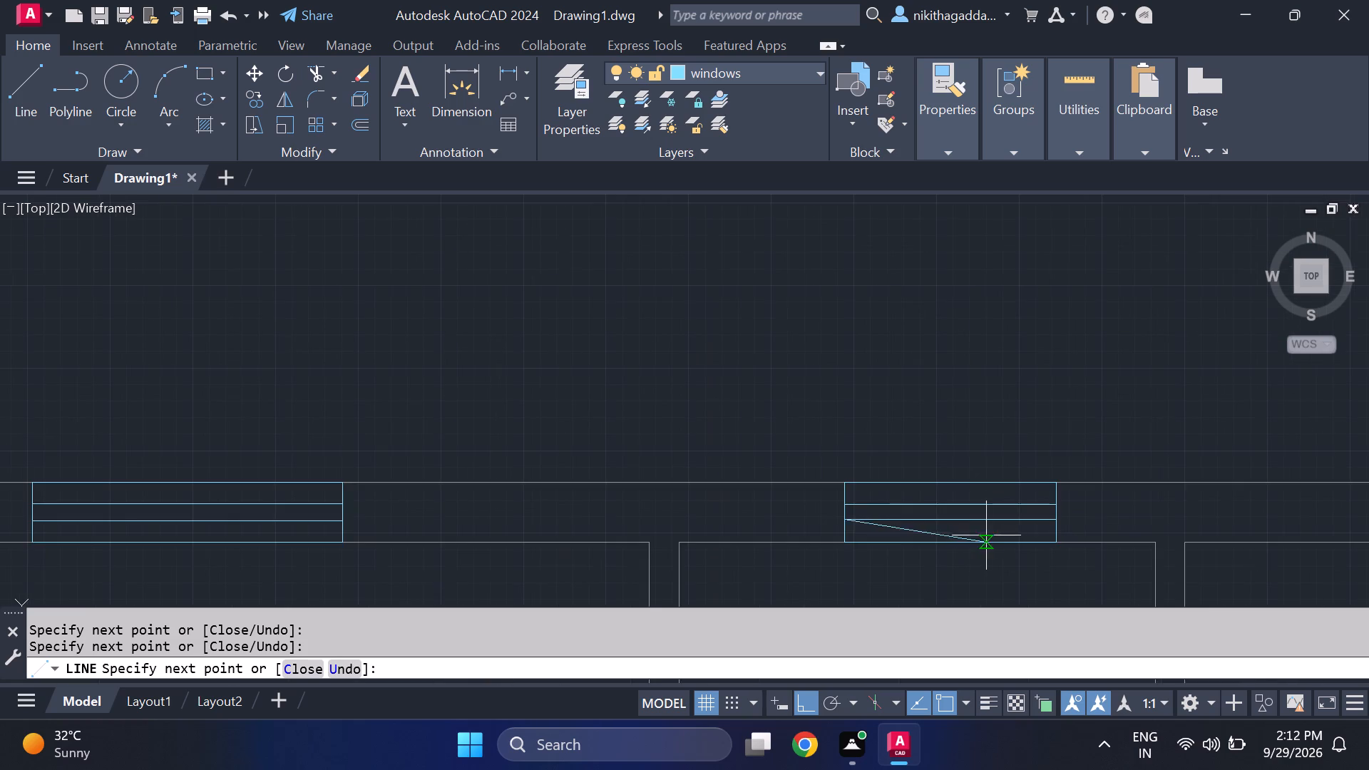
scroll(998, 532, down, 4)
key(Return)
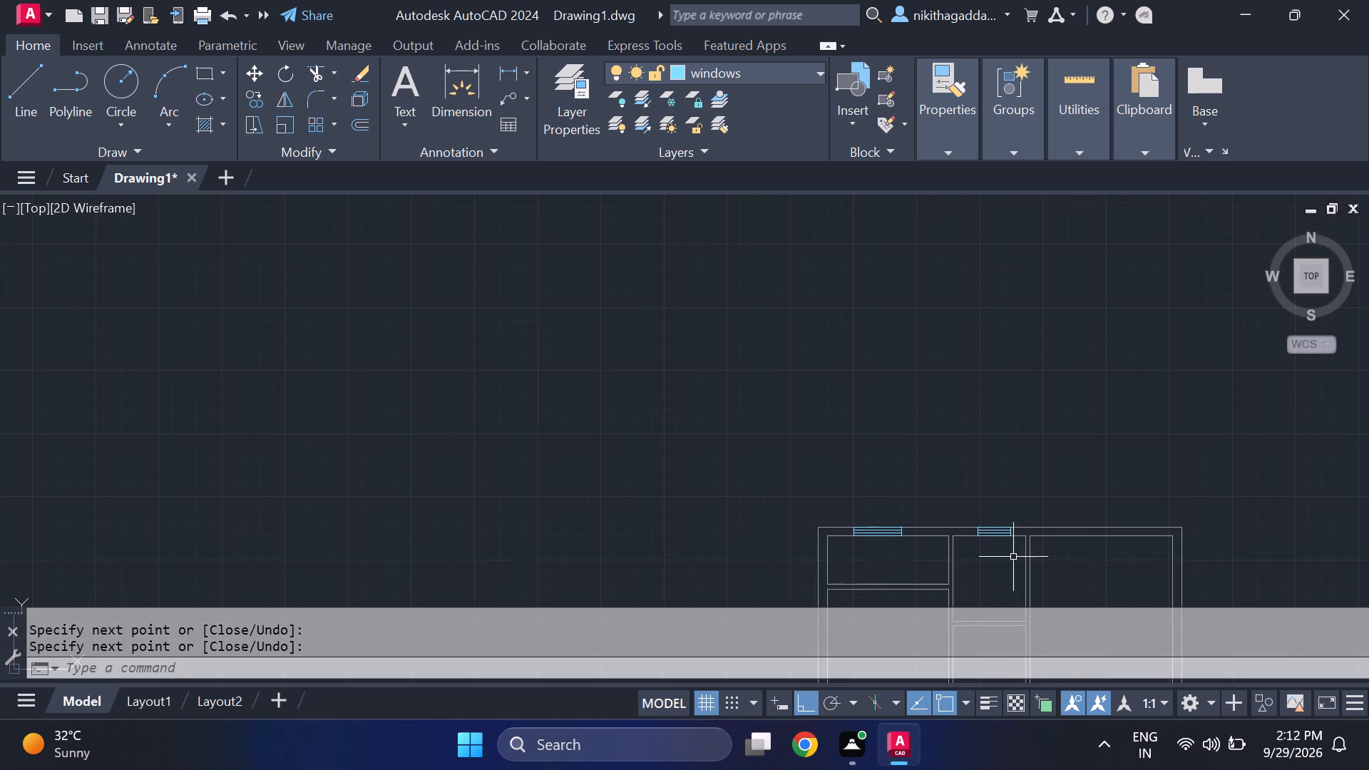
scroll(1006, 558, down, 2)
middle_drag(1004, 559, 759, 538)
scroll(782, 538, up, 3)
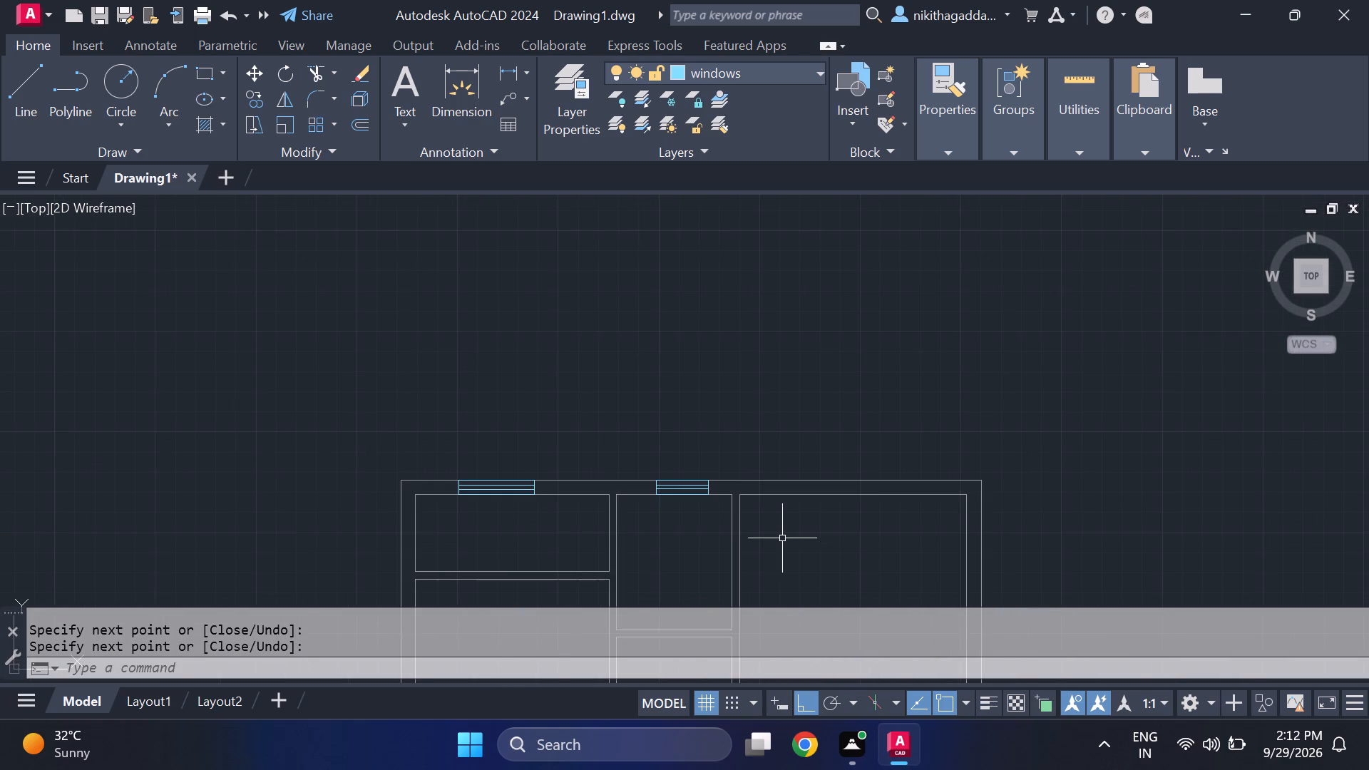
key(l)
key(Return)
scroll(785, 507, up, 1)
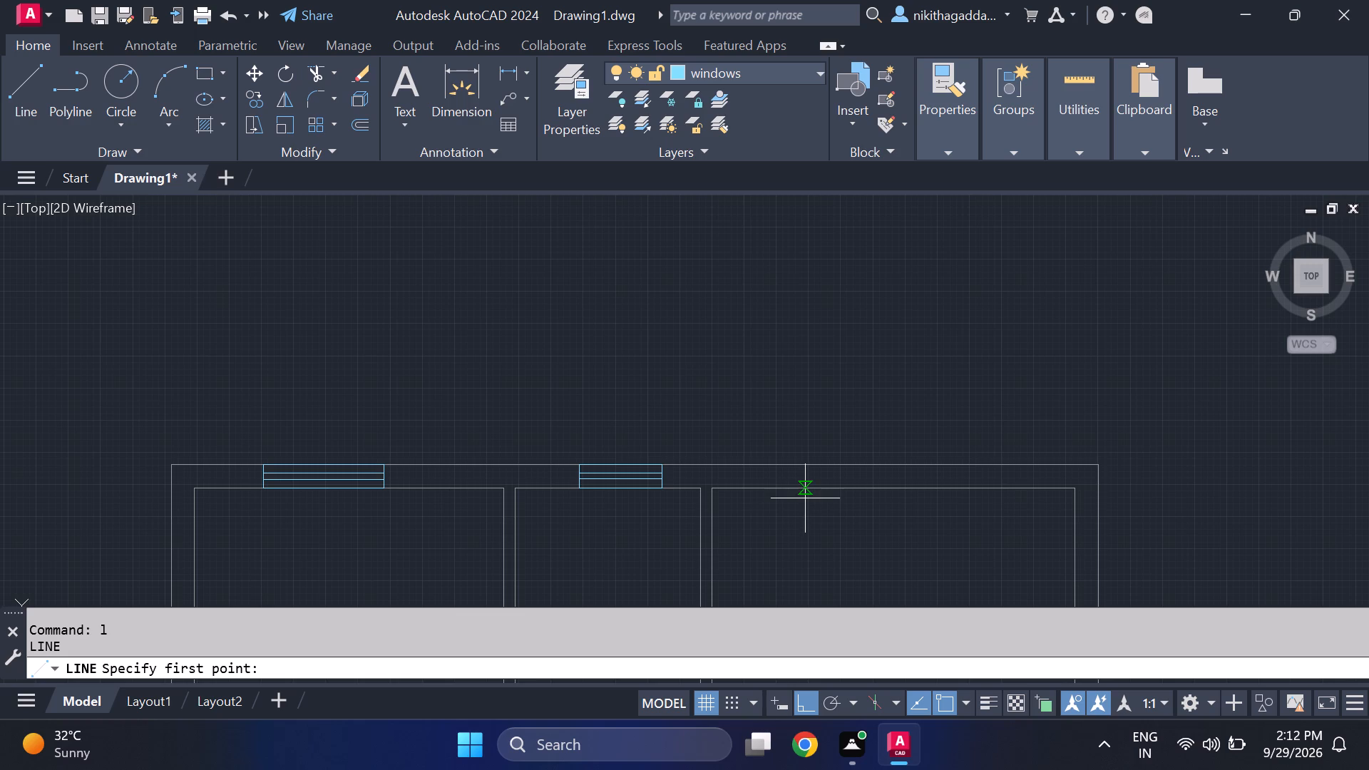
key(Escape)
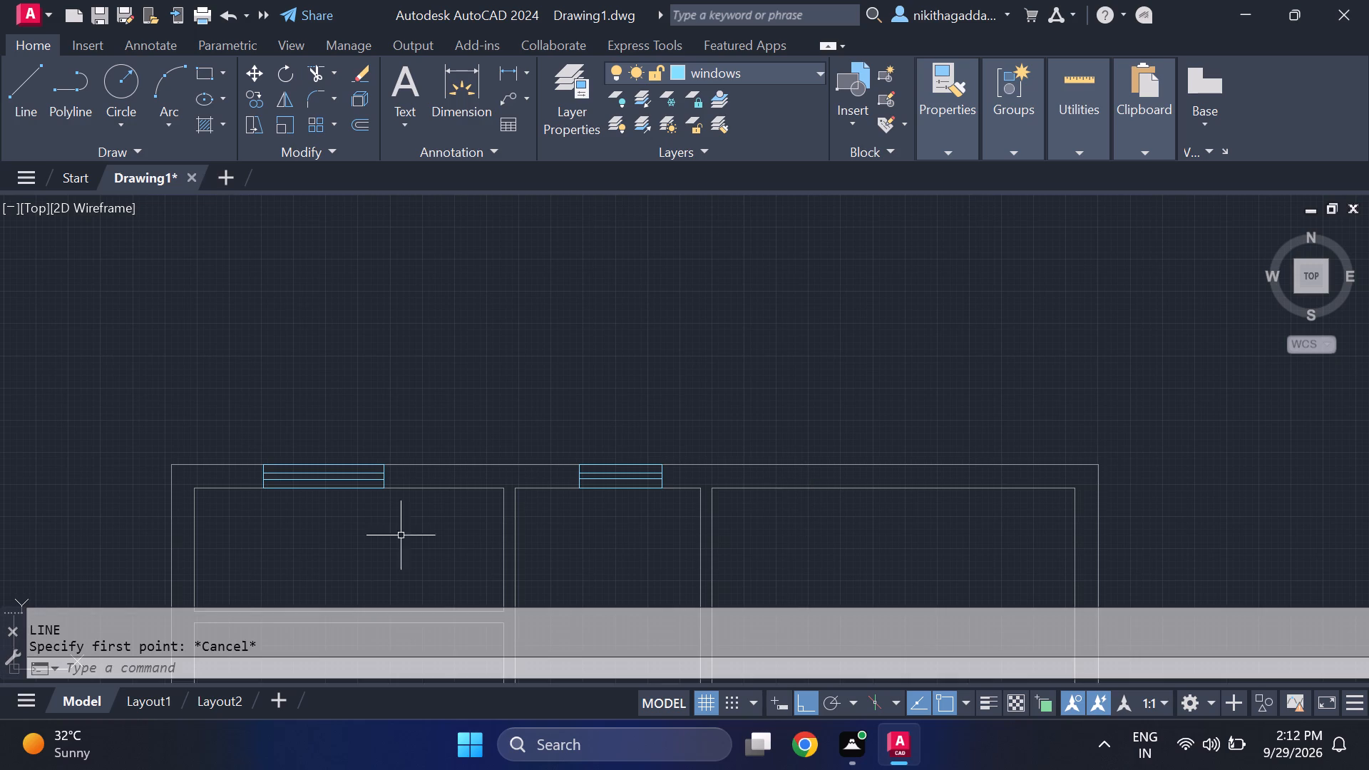
Copy the upper-left window's outline and lower inner line along the top outer wall to above the upper-right room.
scroll(349, 477, up, 2)
drag(467, 474, 429, 474)
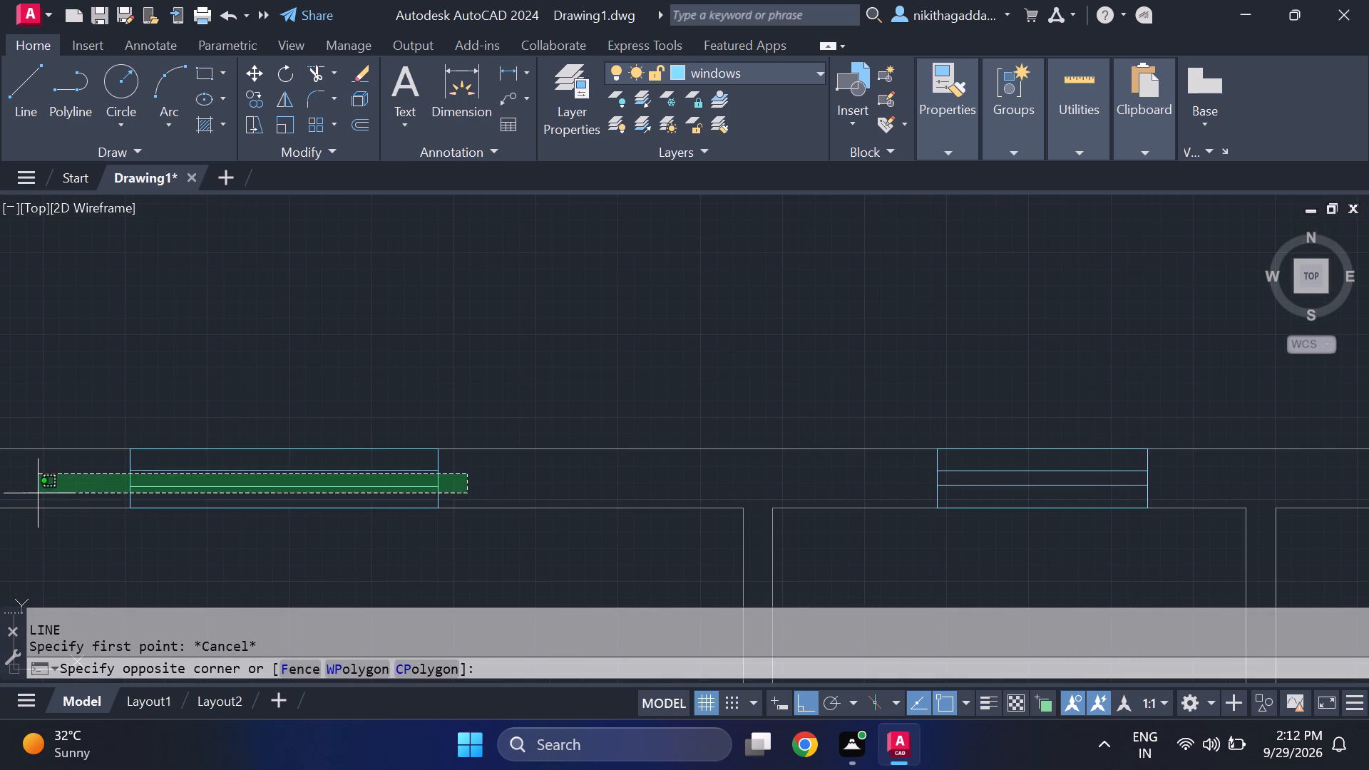
click(38, 493)
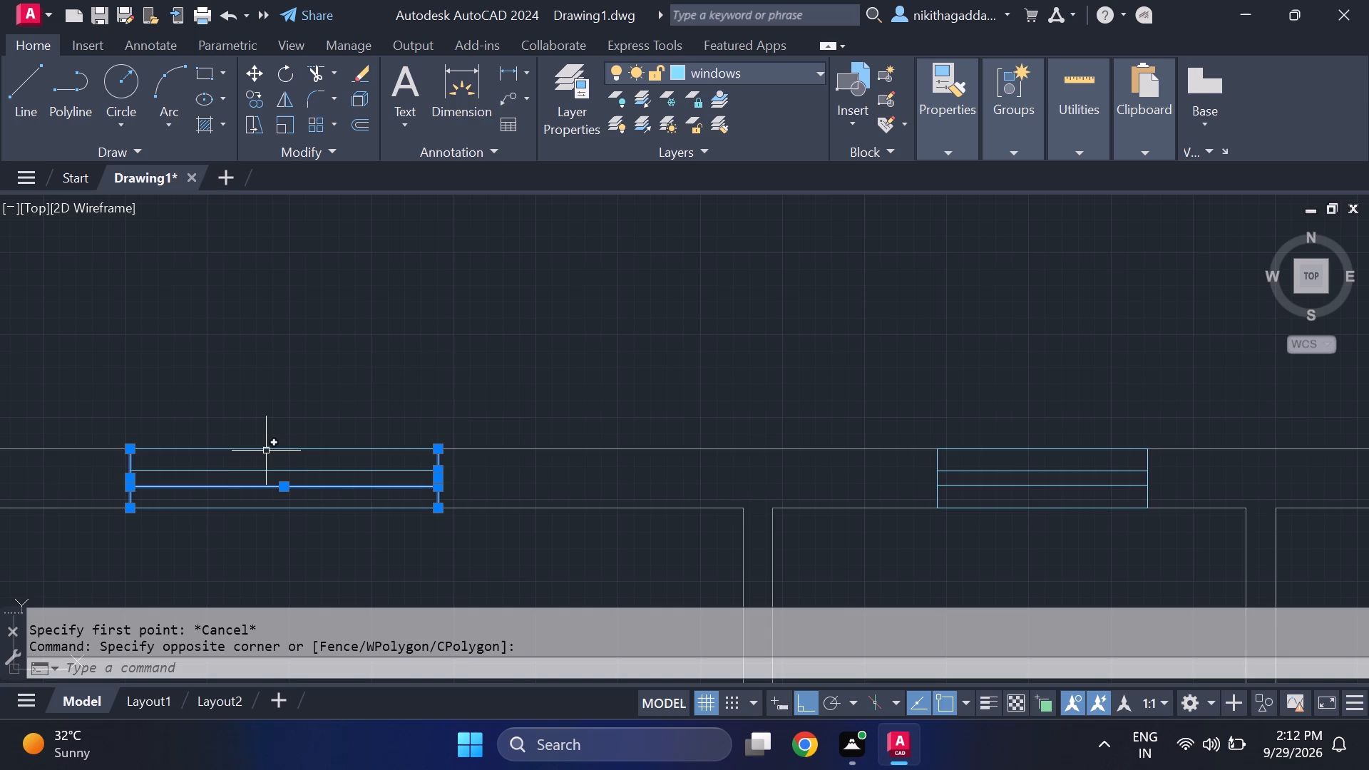
click(266, 450)
click(245, 510)
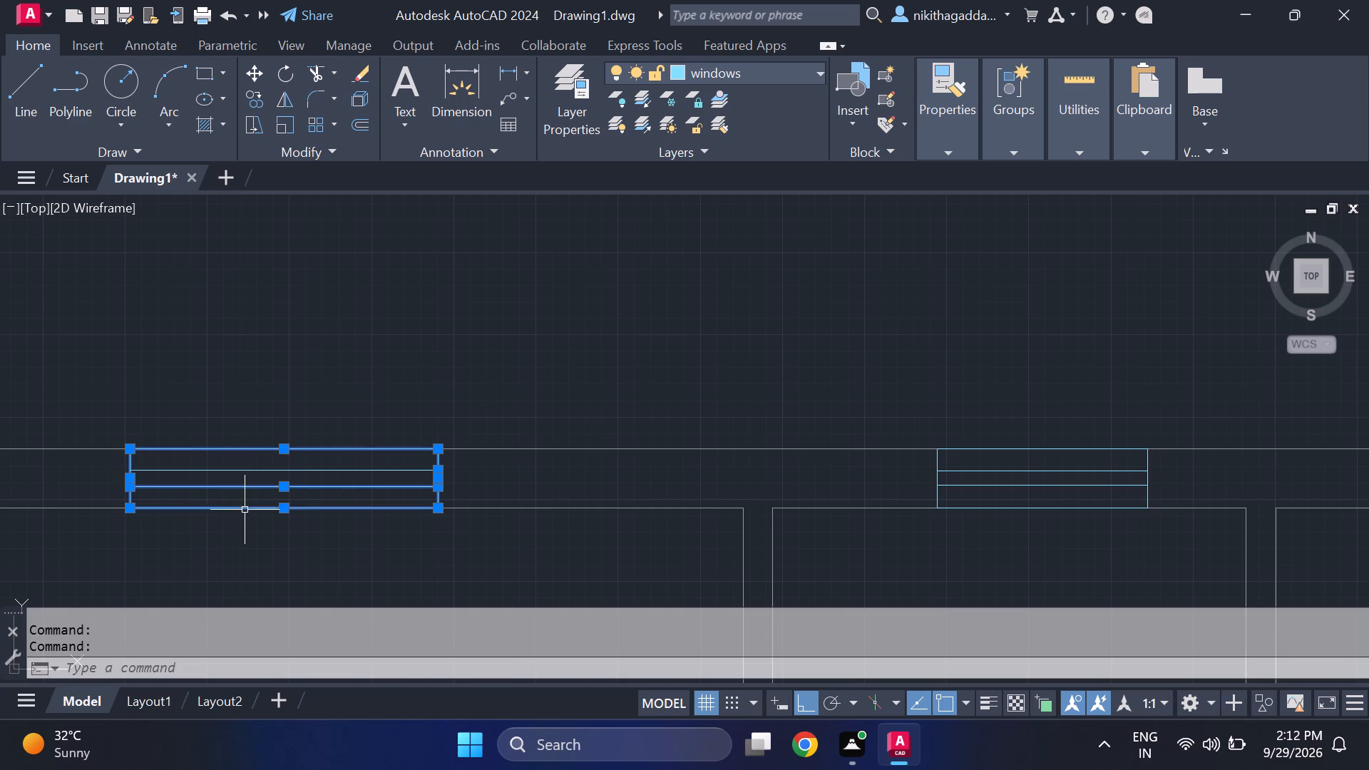
text(co)
key(Return)
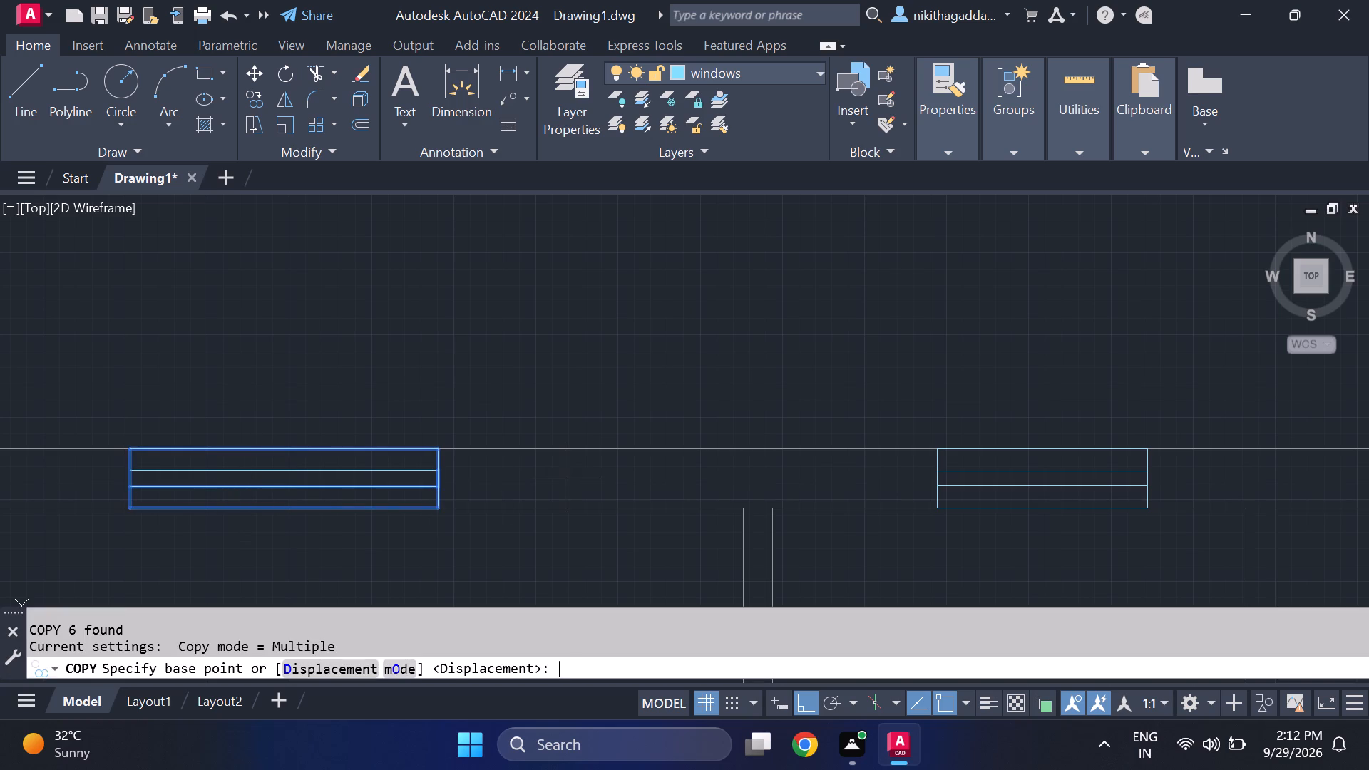
click(135, 505)
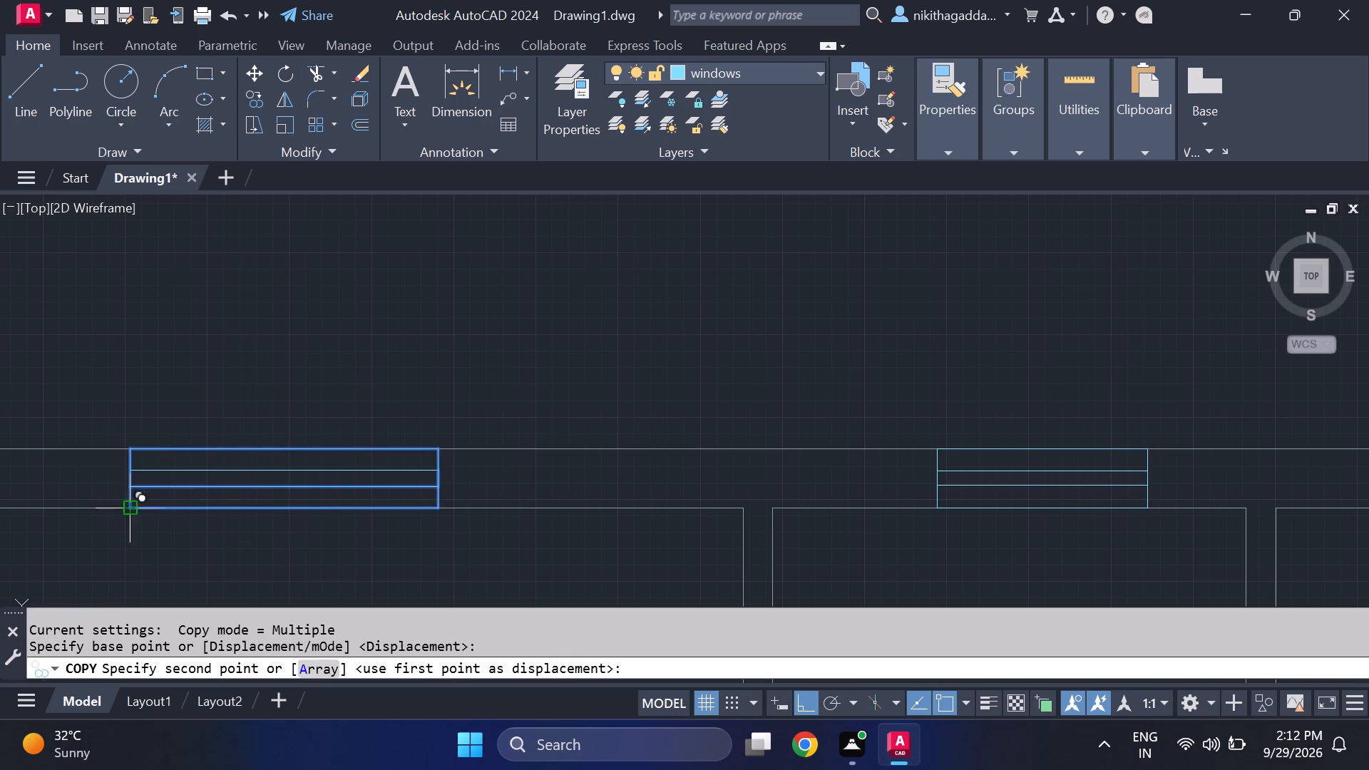
scroll(825, 478, down, 2)
middle_drag(1042, 479, 1035, 479)
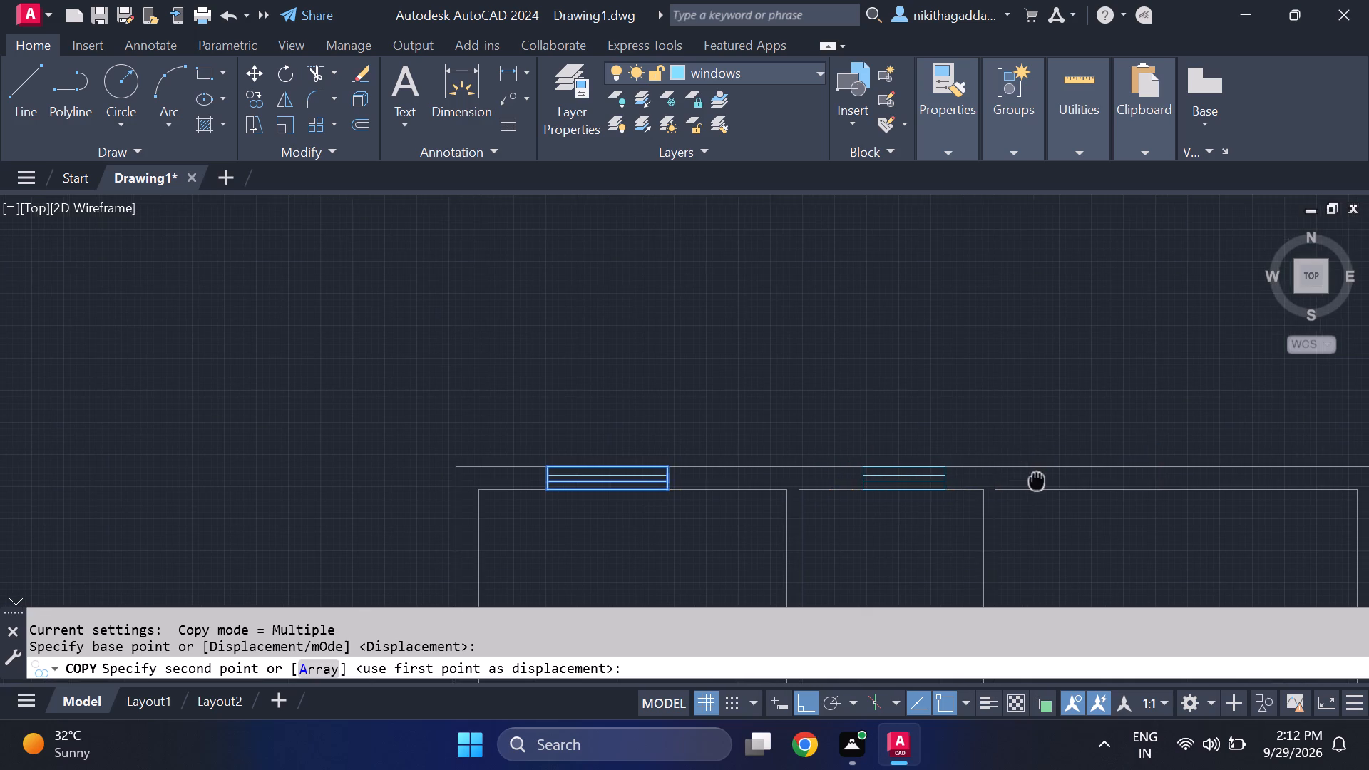
middle_drag(1035, 479, 804, 463)
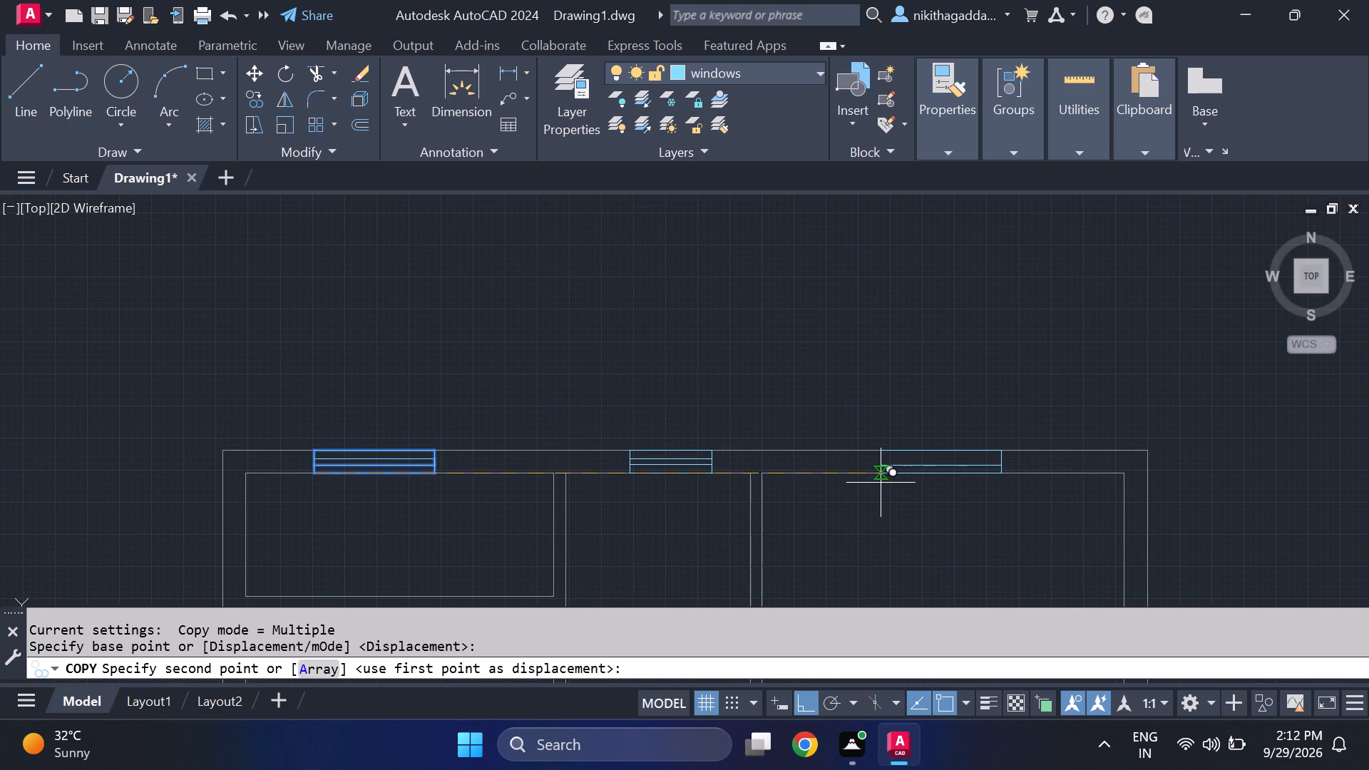
click(881, 483)
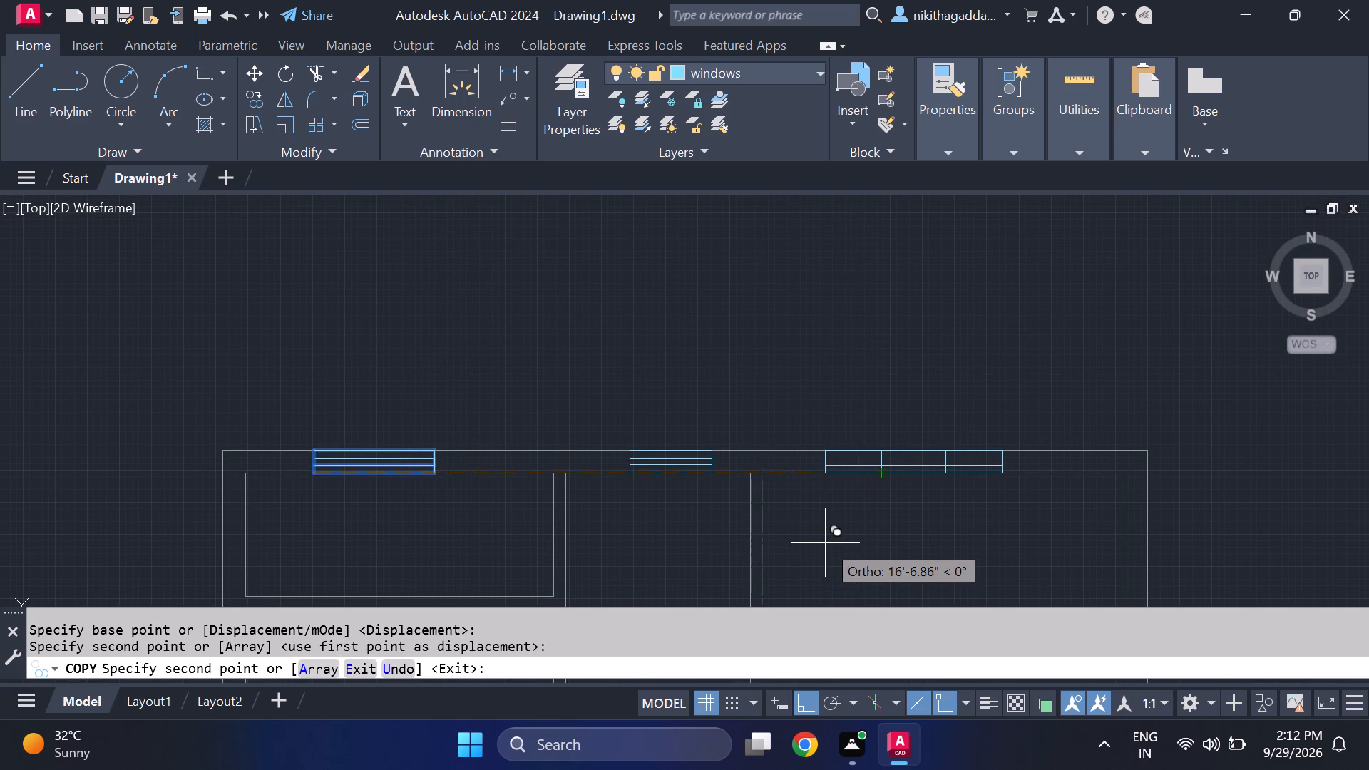
key(Escape)
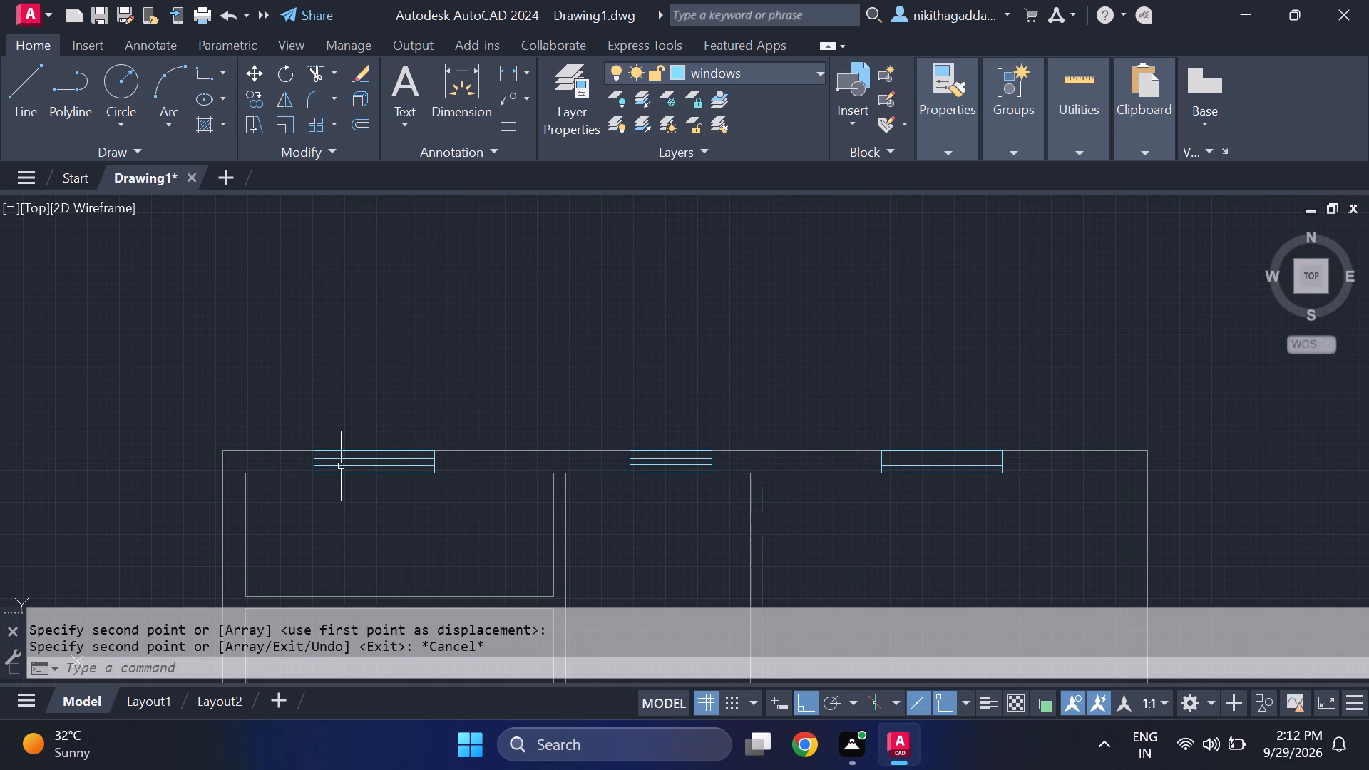
Copy the upper-left window's upper inner line into the matching window above the upper-right room.
scroll(338, 463, up, 2)
click(399, 453)
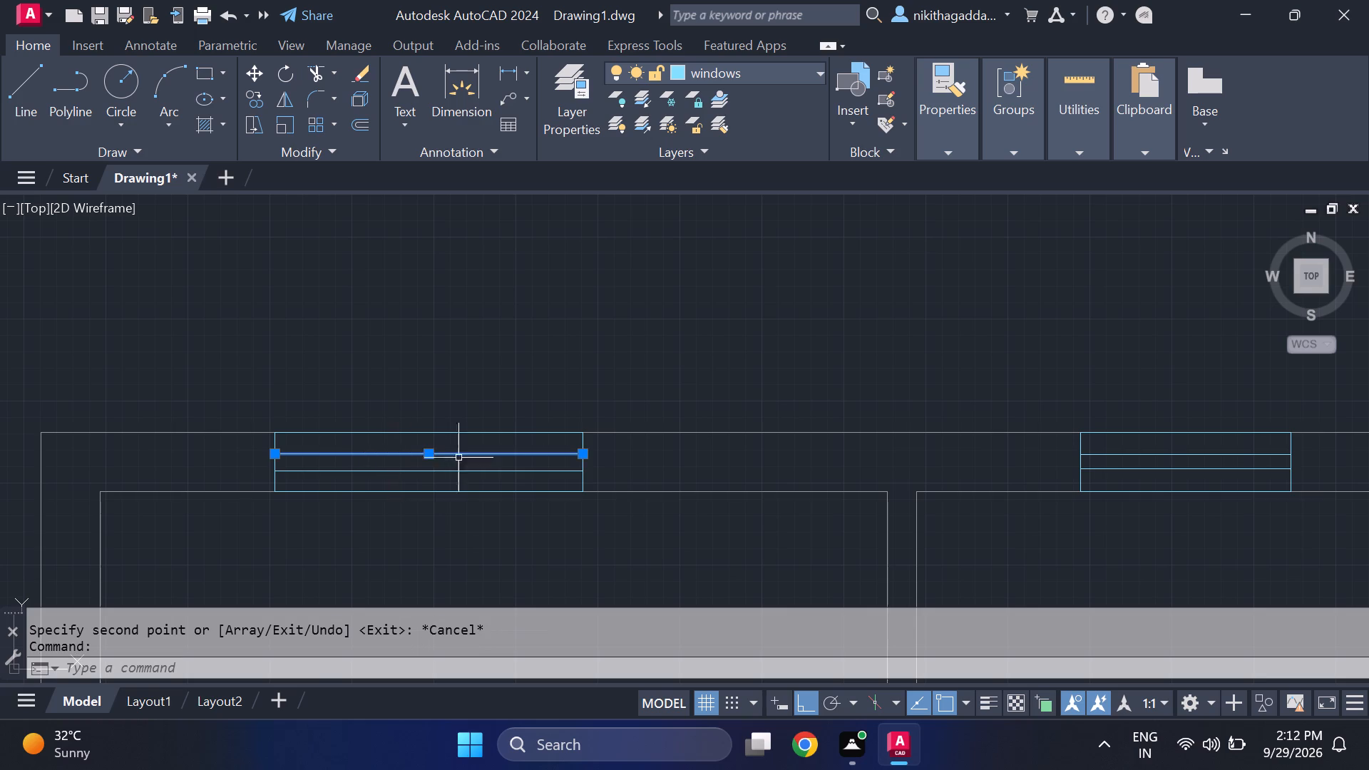
text(co)
key(Return)
text(co)
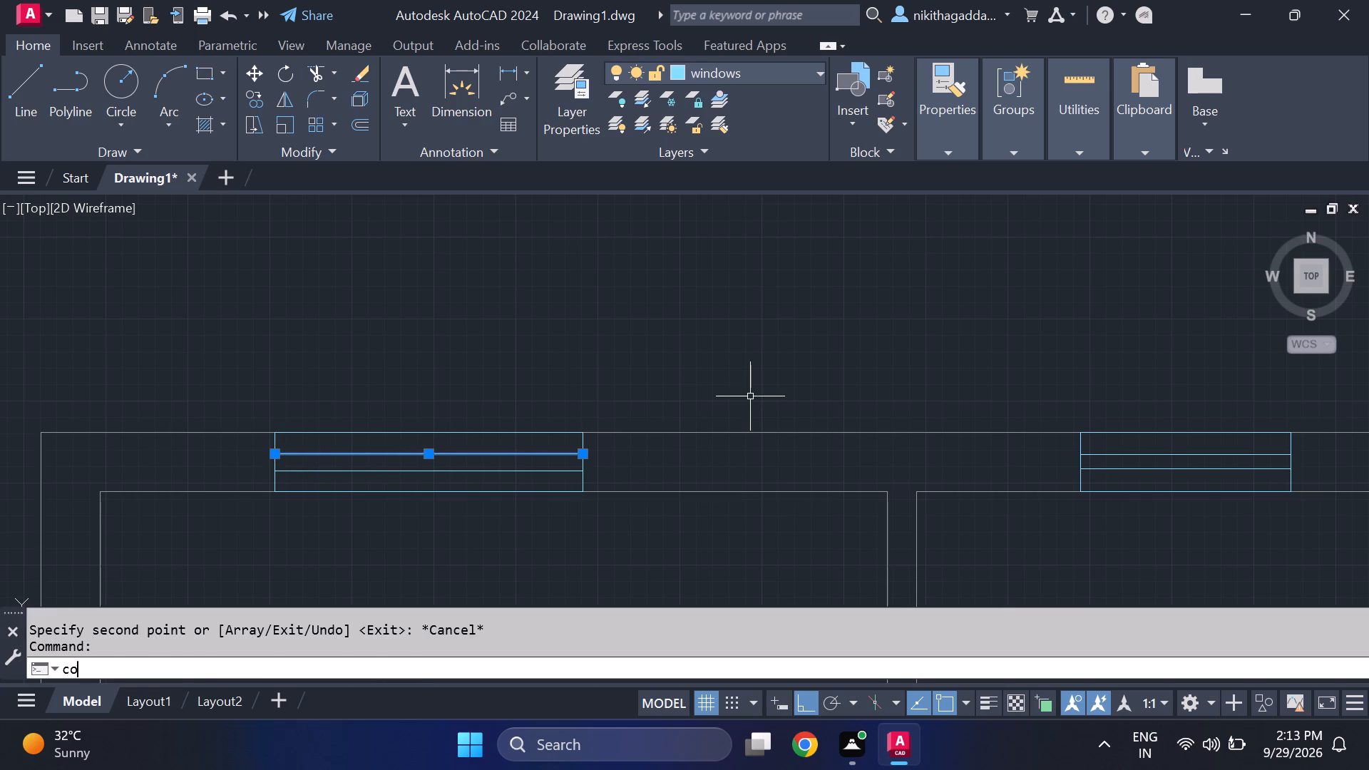
key(Return)
click(270, 453)
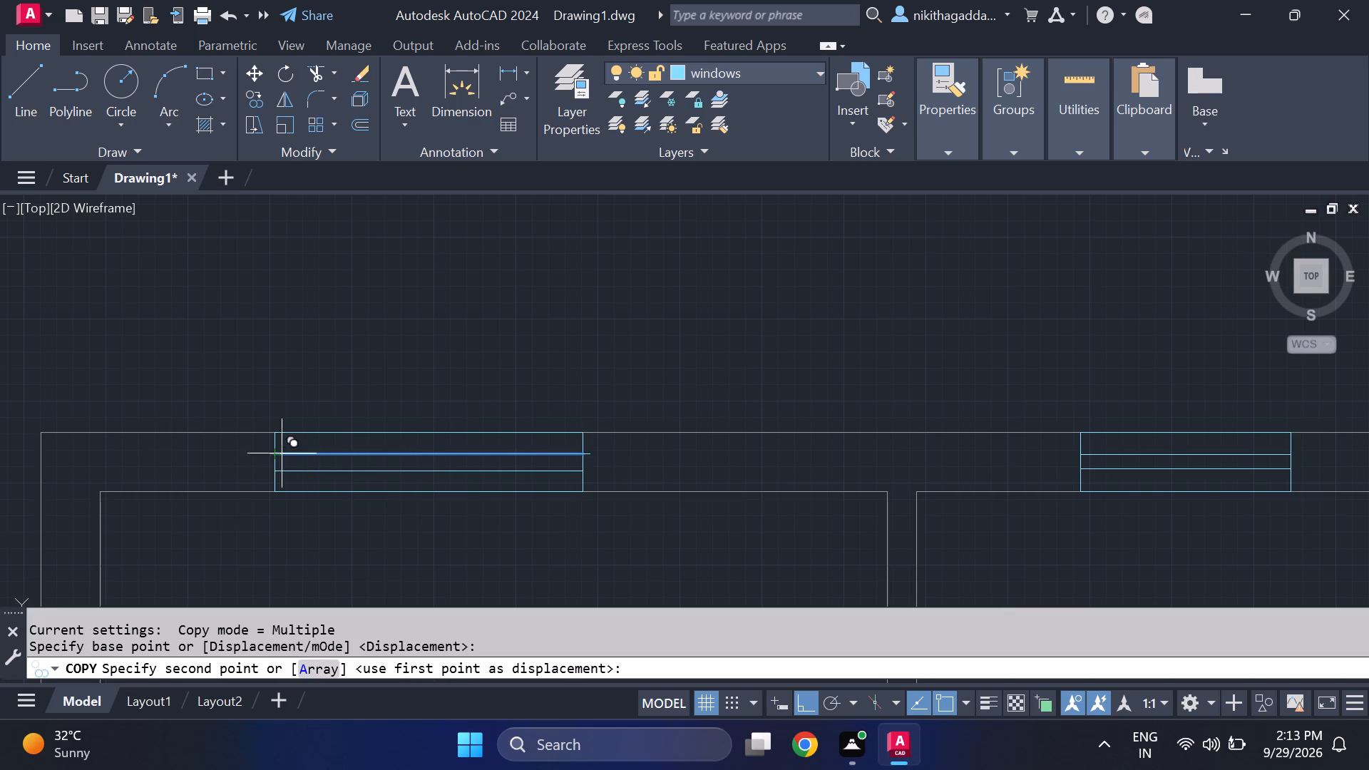
scroll(869, 428, down, 3)
middle_drag(869, 428, 416, 443)
scroll(577, 451, up, 3)
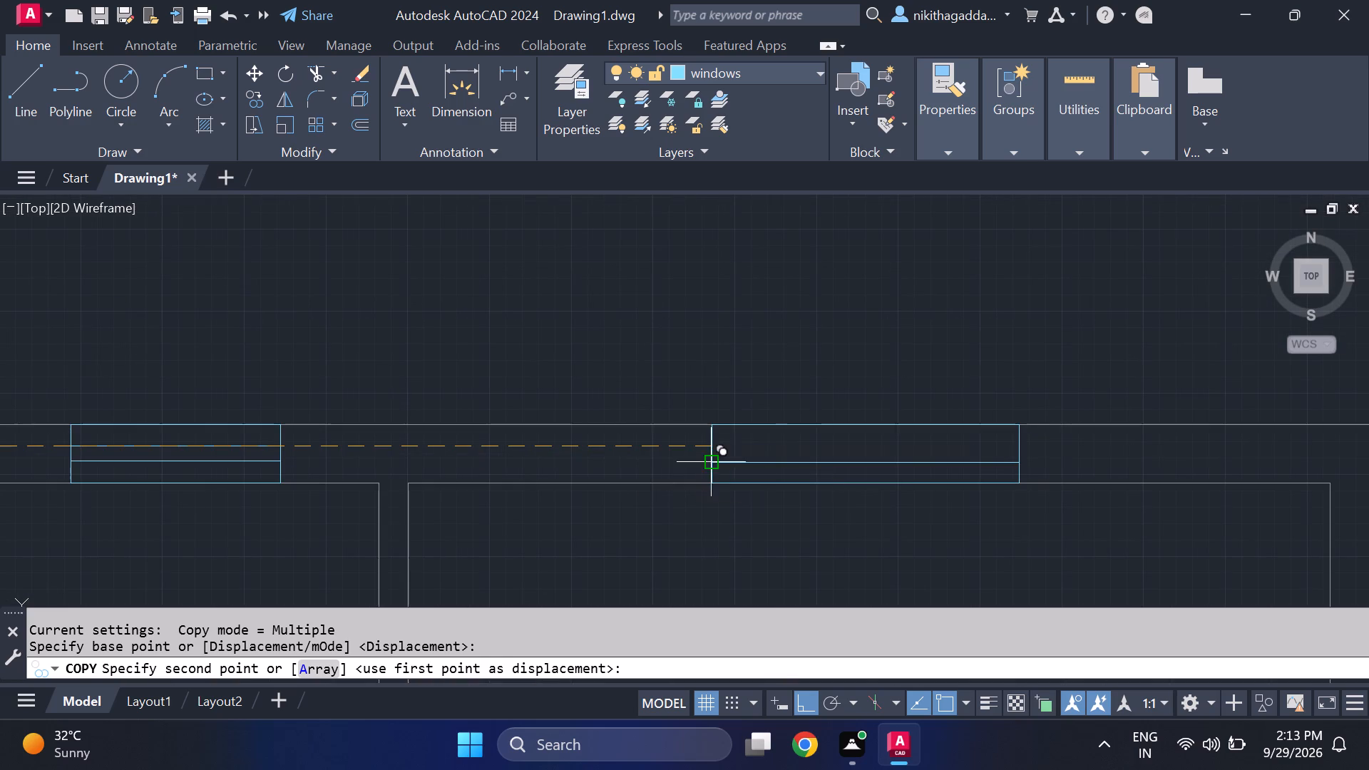
click(717, 448)
scroll(836, 431, down, 3)
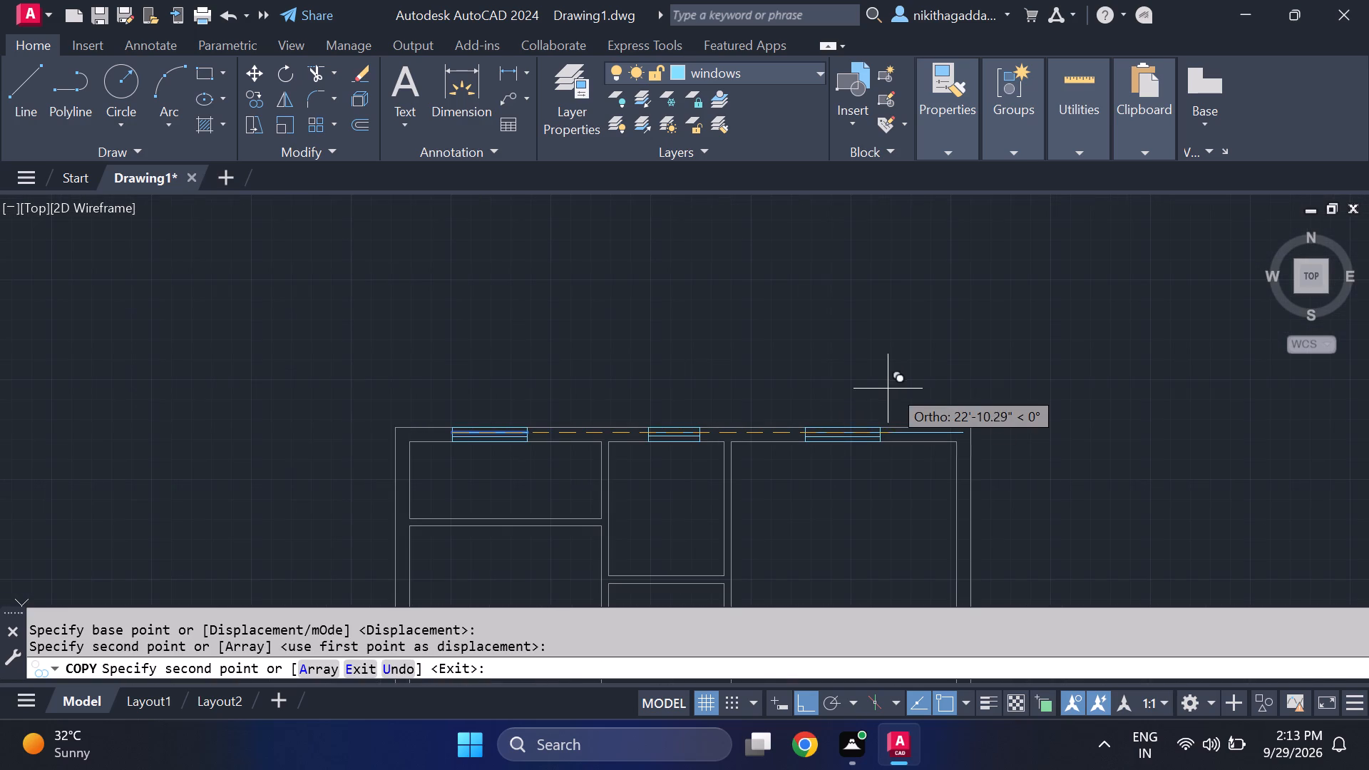
key(Escape)
Draw a rectangular window outline across the partition below the upper-left room, aligned with that room's top window.
scroll(831, 467, down, 2)
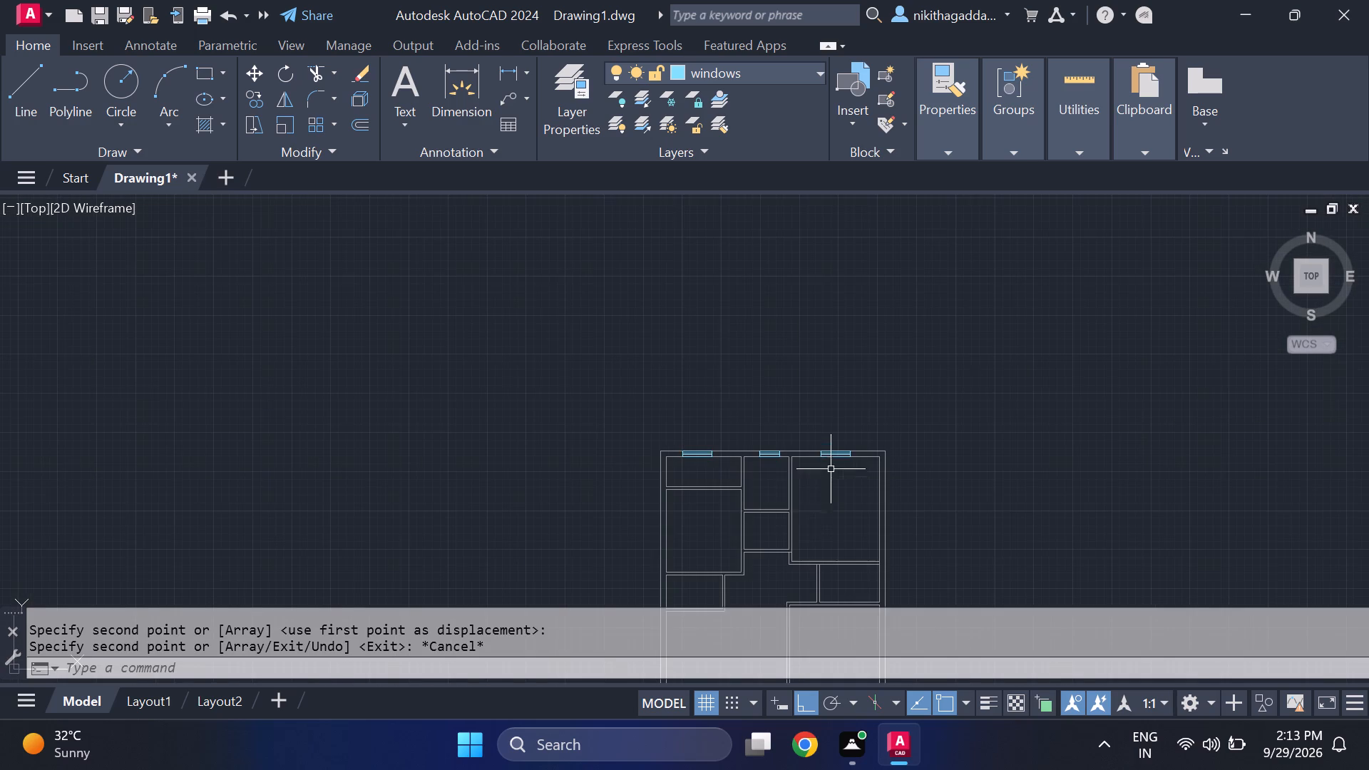
middle_drag(796, 513, 821, 548)
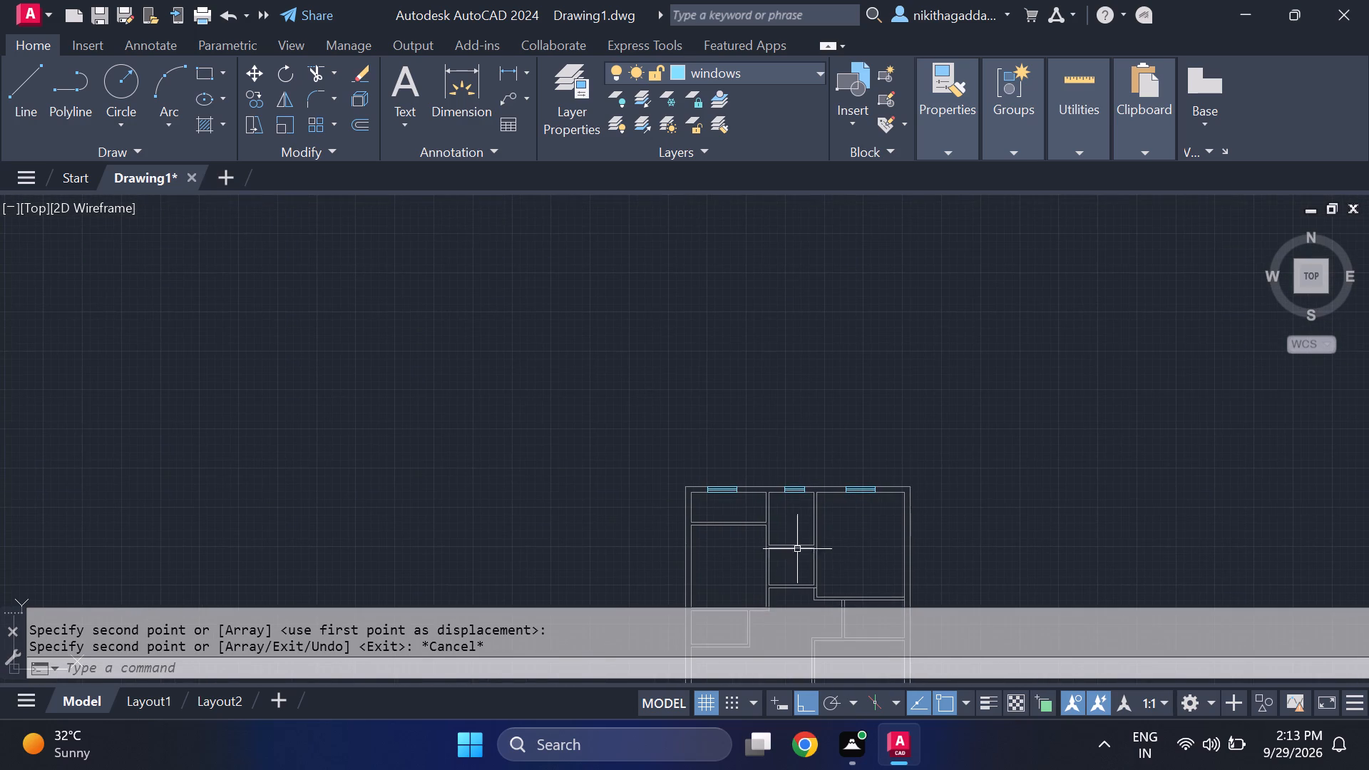
scroll(763, 533, up, 1)
scroll(706, 466, up, 1)
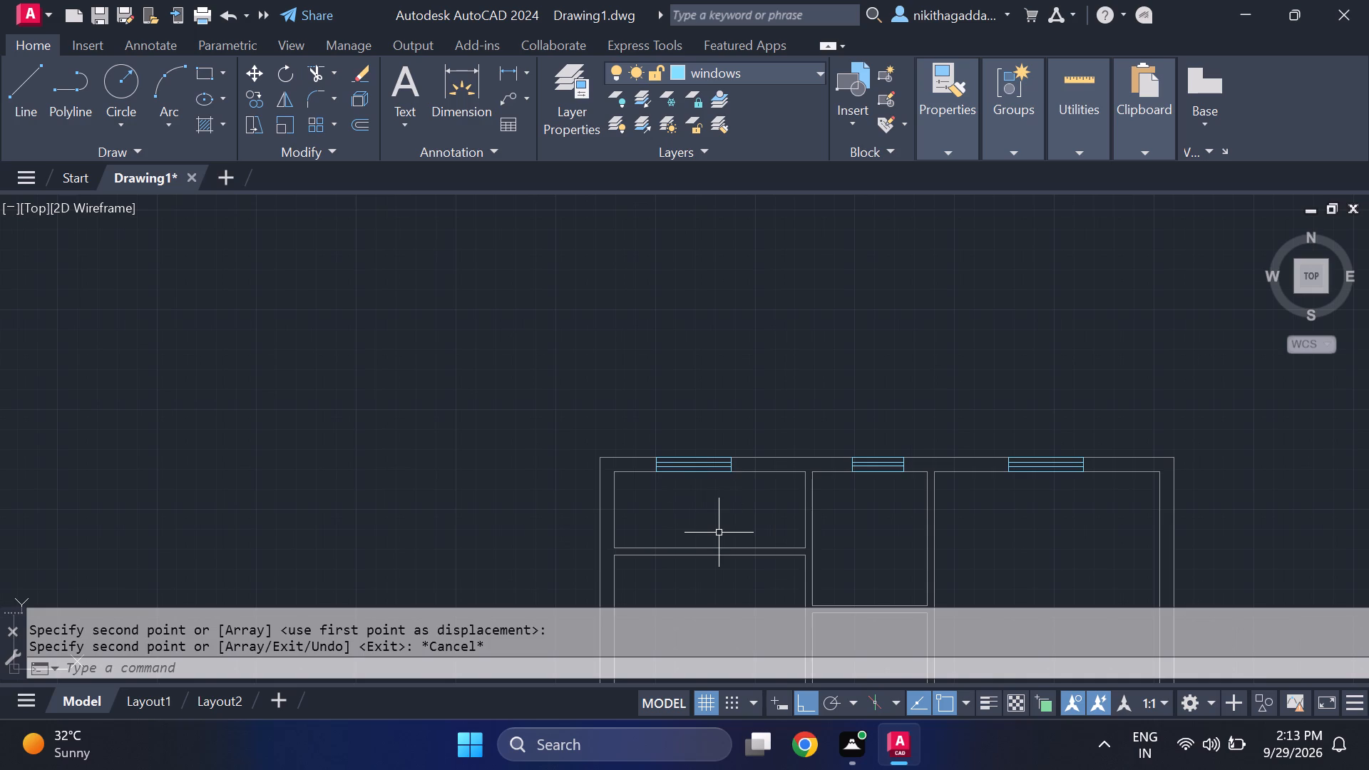
key(k)
key(Escape)
key(l)
key(Return)
middle_drag(687, 574, 677, 567)
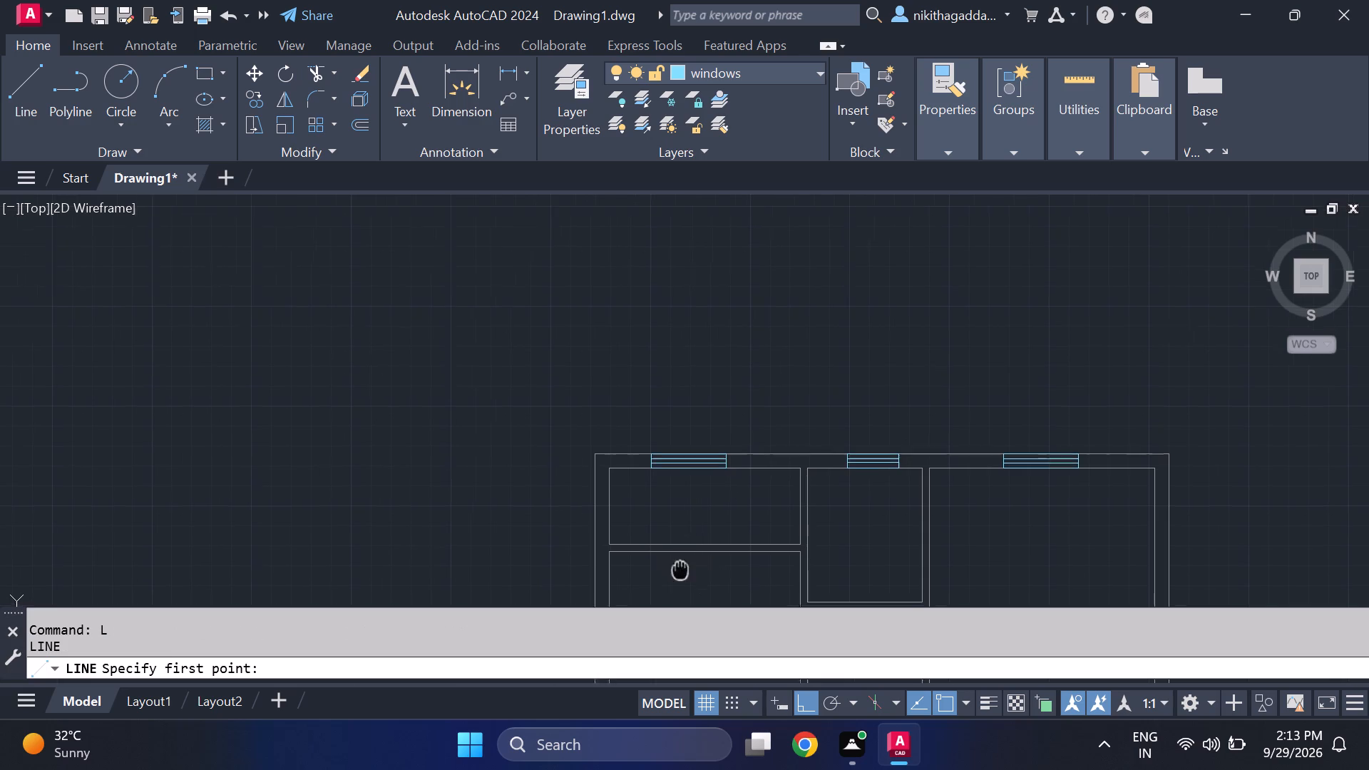
middle_drag(677, 567, 665, 533)
scroll(665, 525, up, 2)
middle_drag(642, 545, 653, 558)
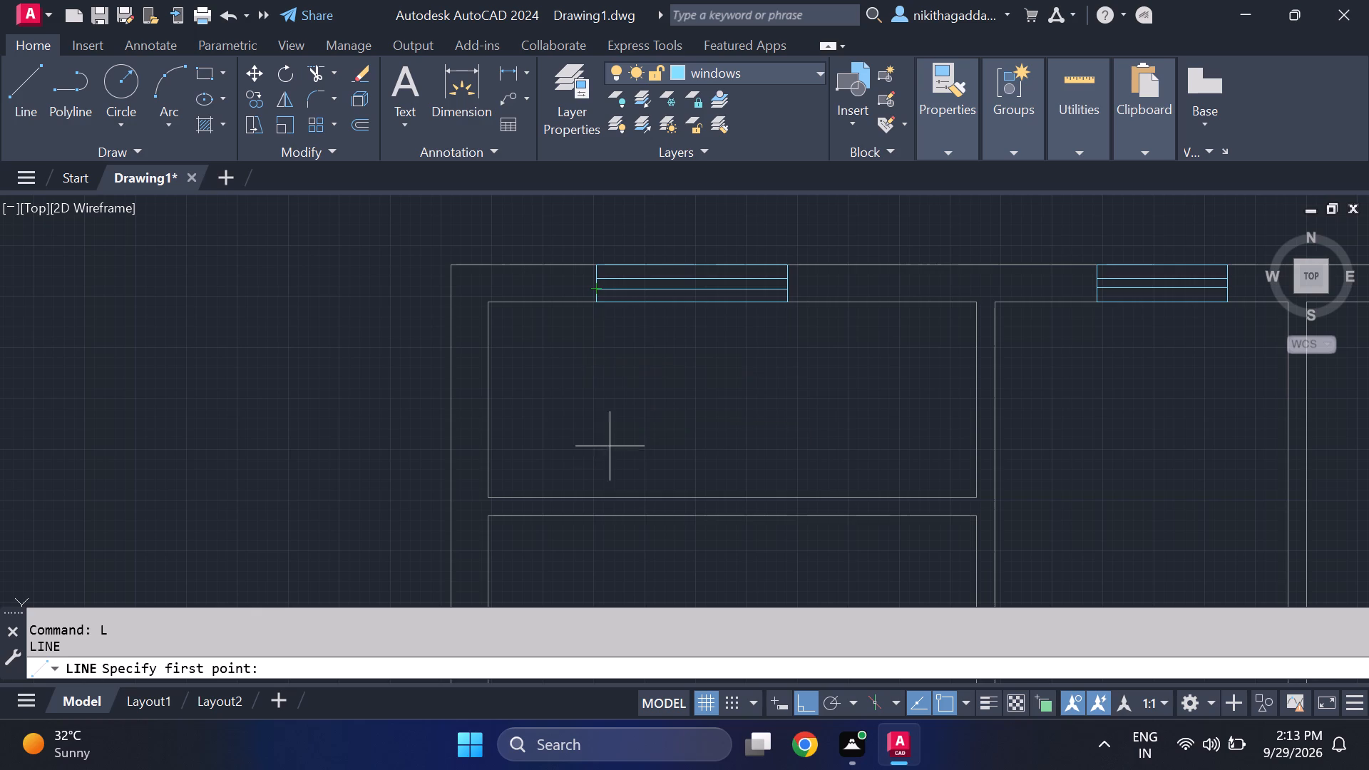
click(597, 500)
click(597, 515)
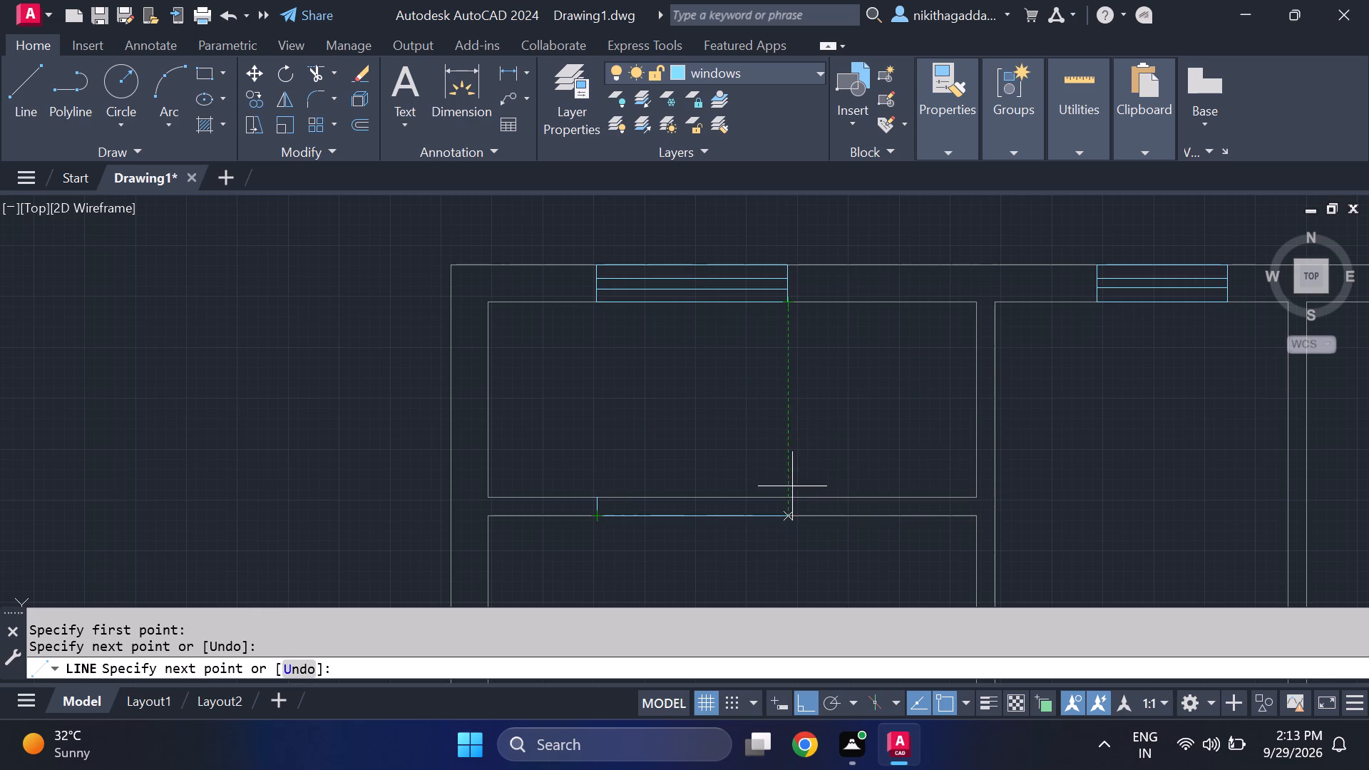
click(786, 516)
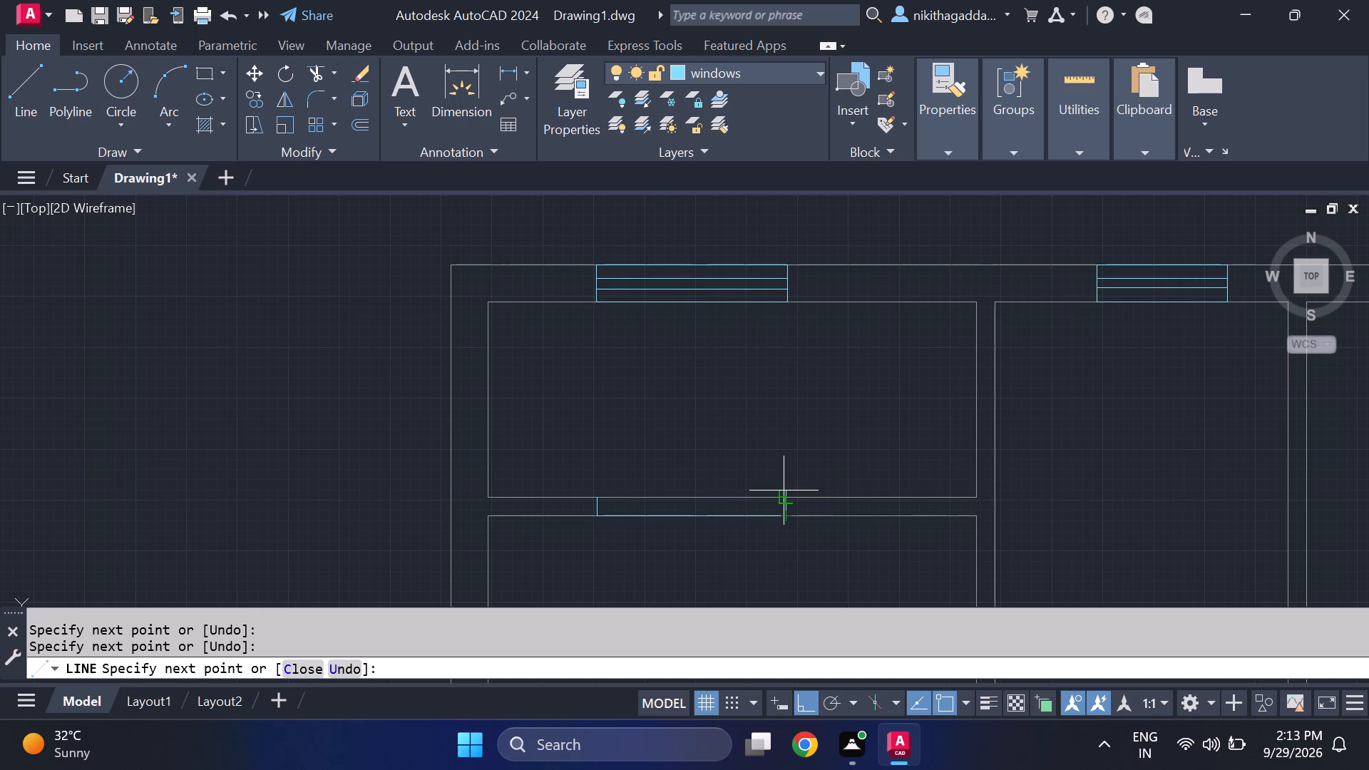
click(784, 497)
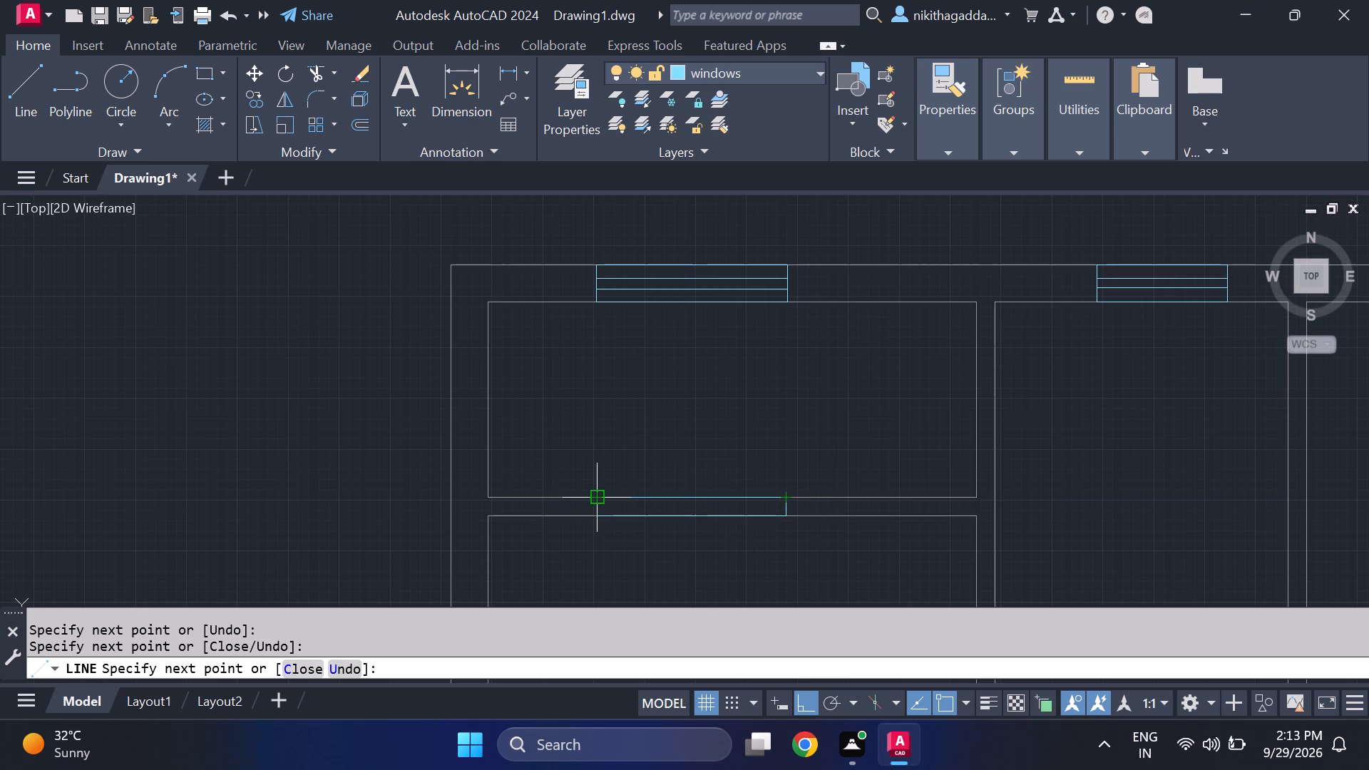
click(603, 498)
Add two parallel horizontal lines inside the partition window, running between its end lines.
scroll(643, 529, up, 2)
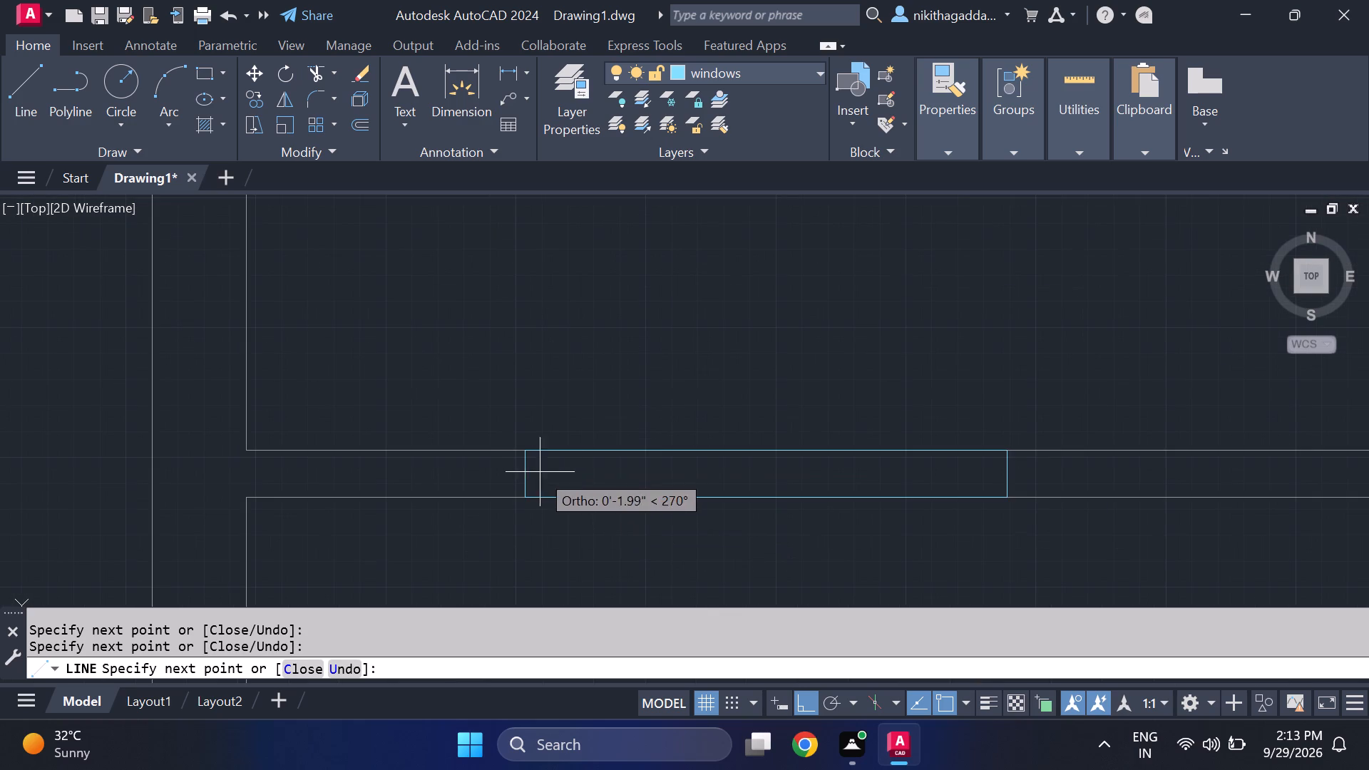
scroll(530, 471, up, 3)
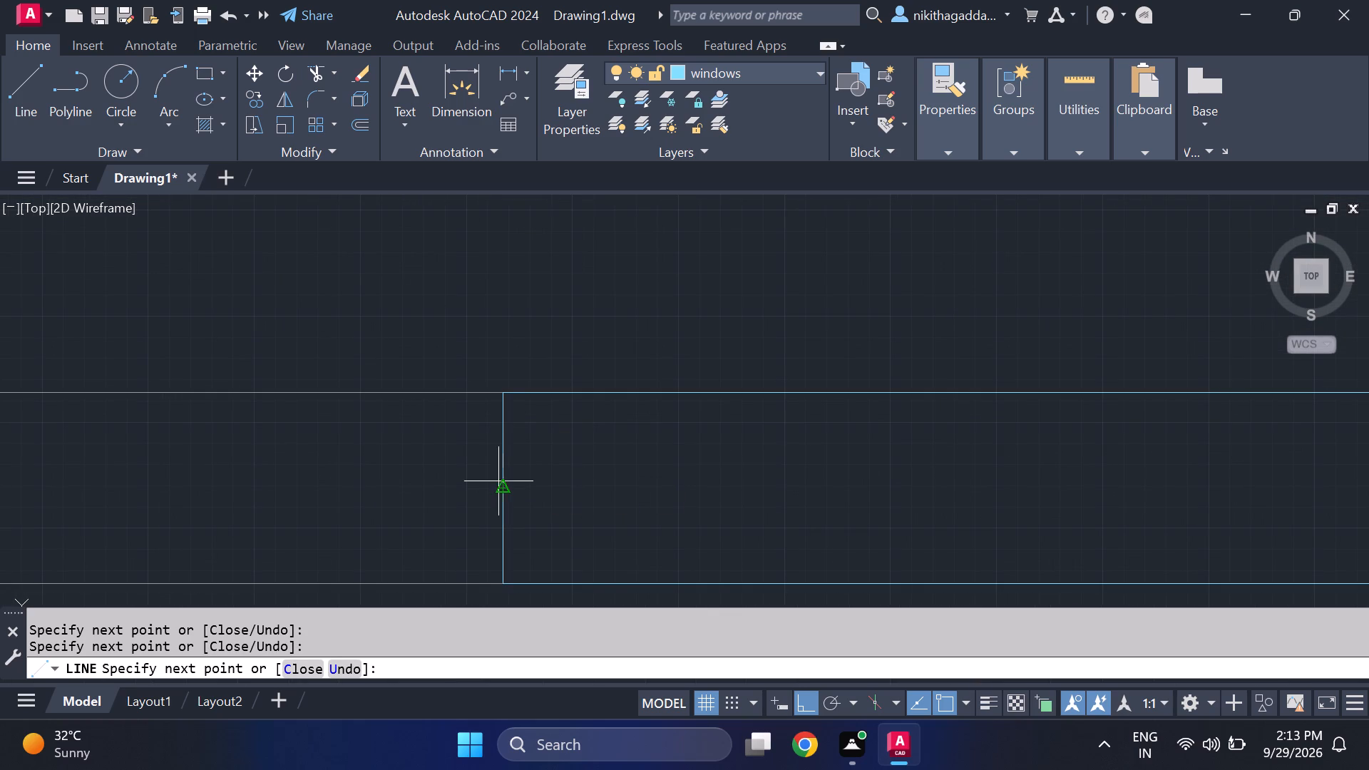
click(501, 467)
scroll(949, 444, down, 3)
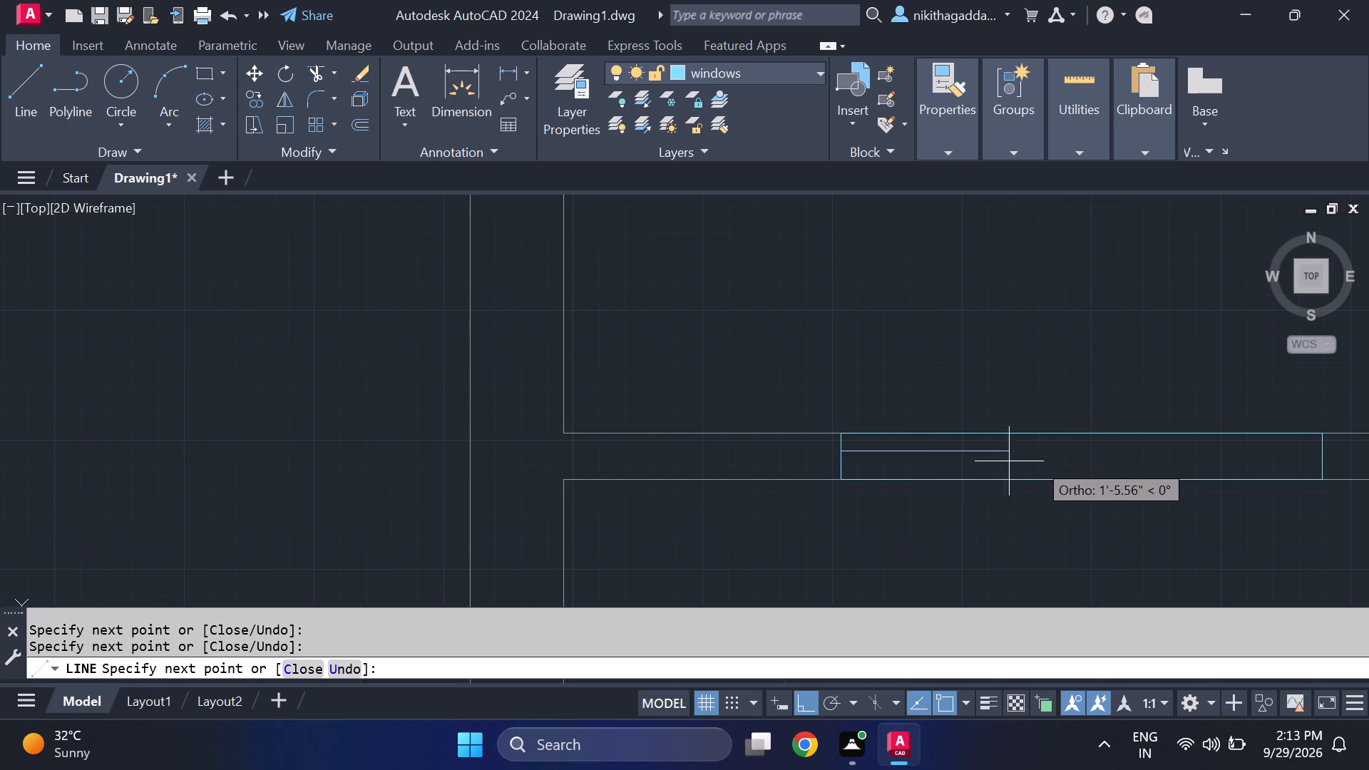
middle_drag(1067, 463, 856, 491)
scroll(1097, 498, up, 2)
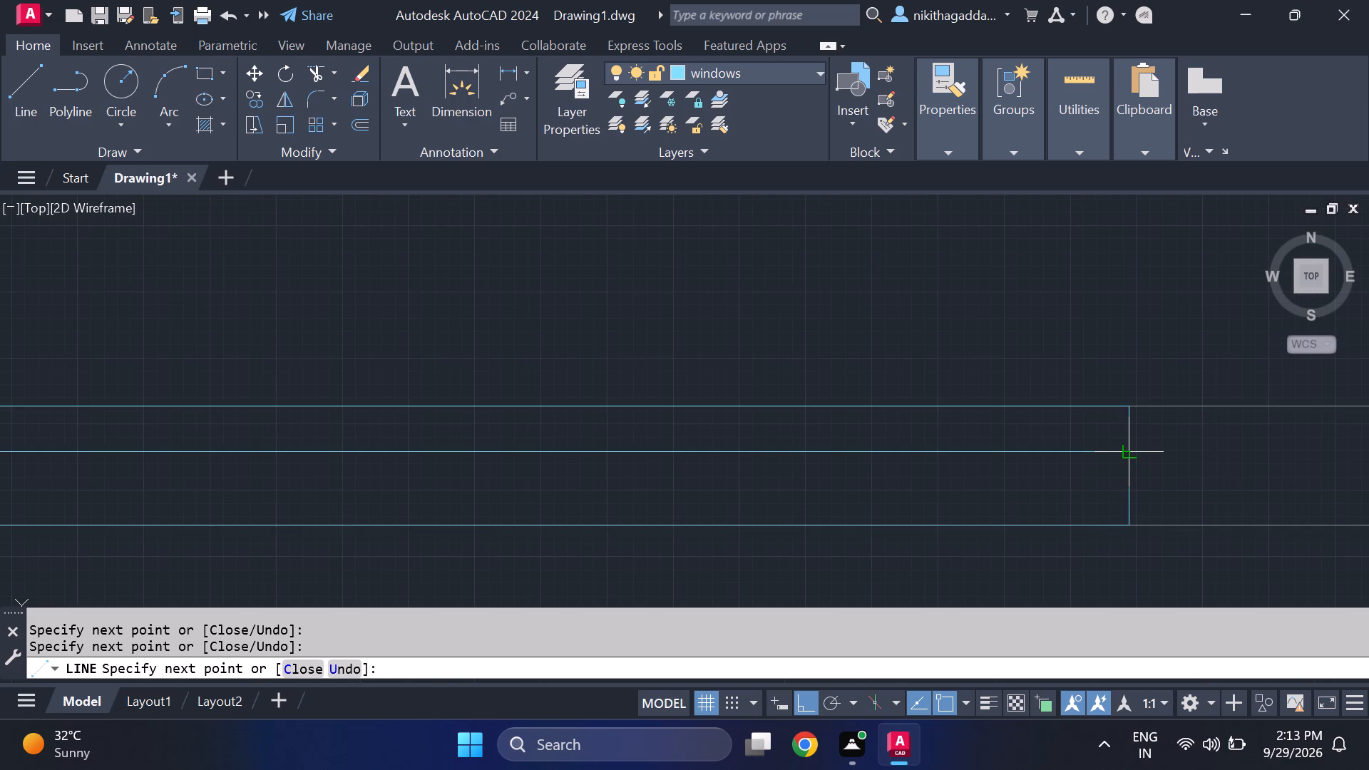
click(1129, 451)
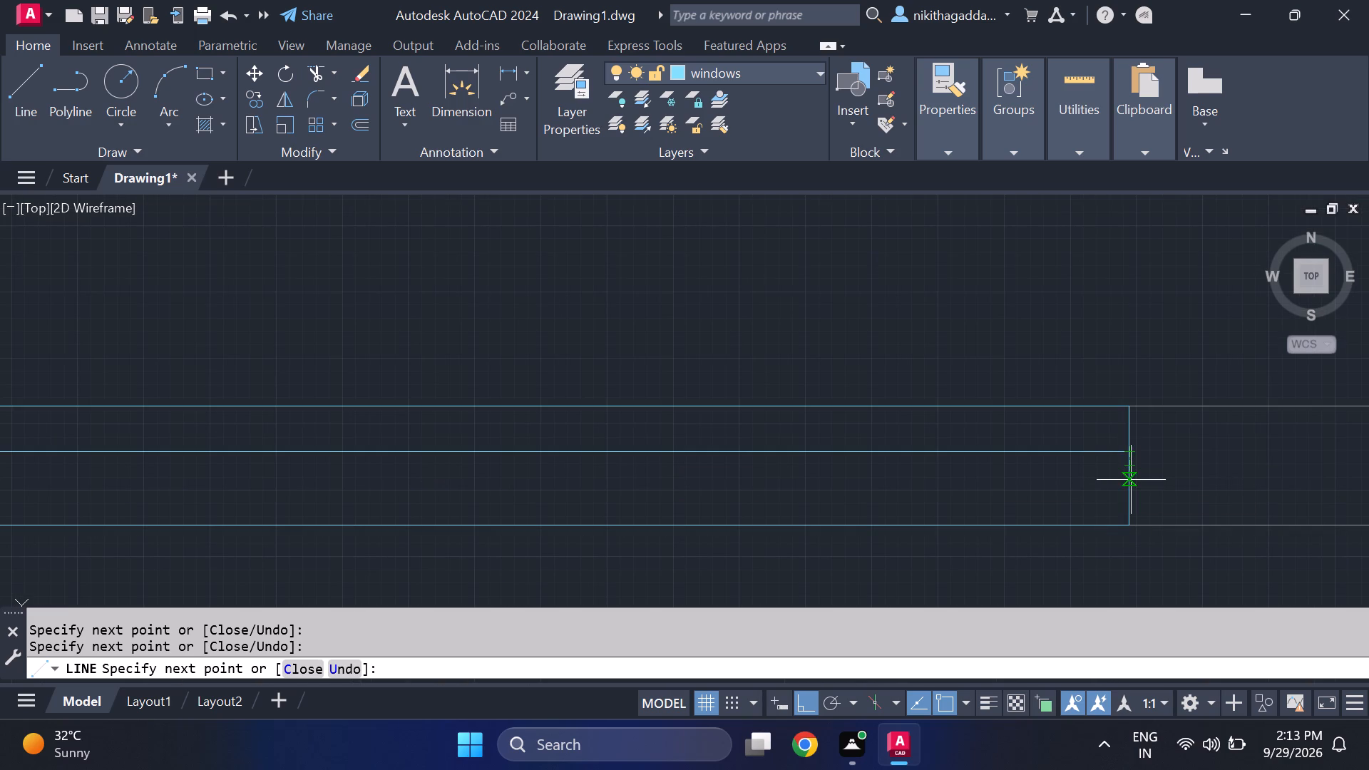
click(1131, 480)
middle_drag(390, 503, 925, 503)
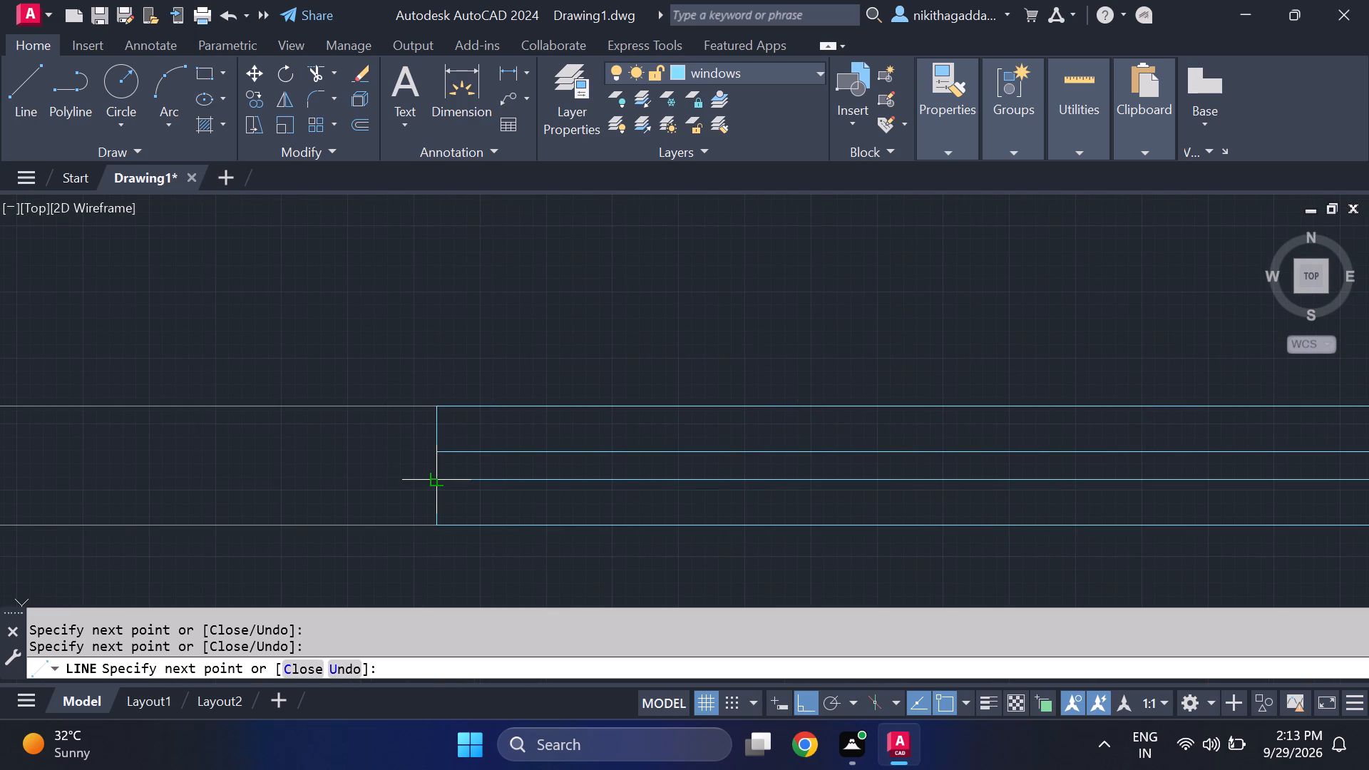
click(439, 474)
scroll(856, 469, down, 3)
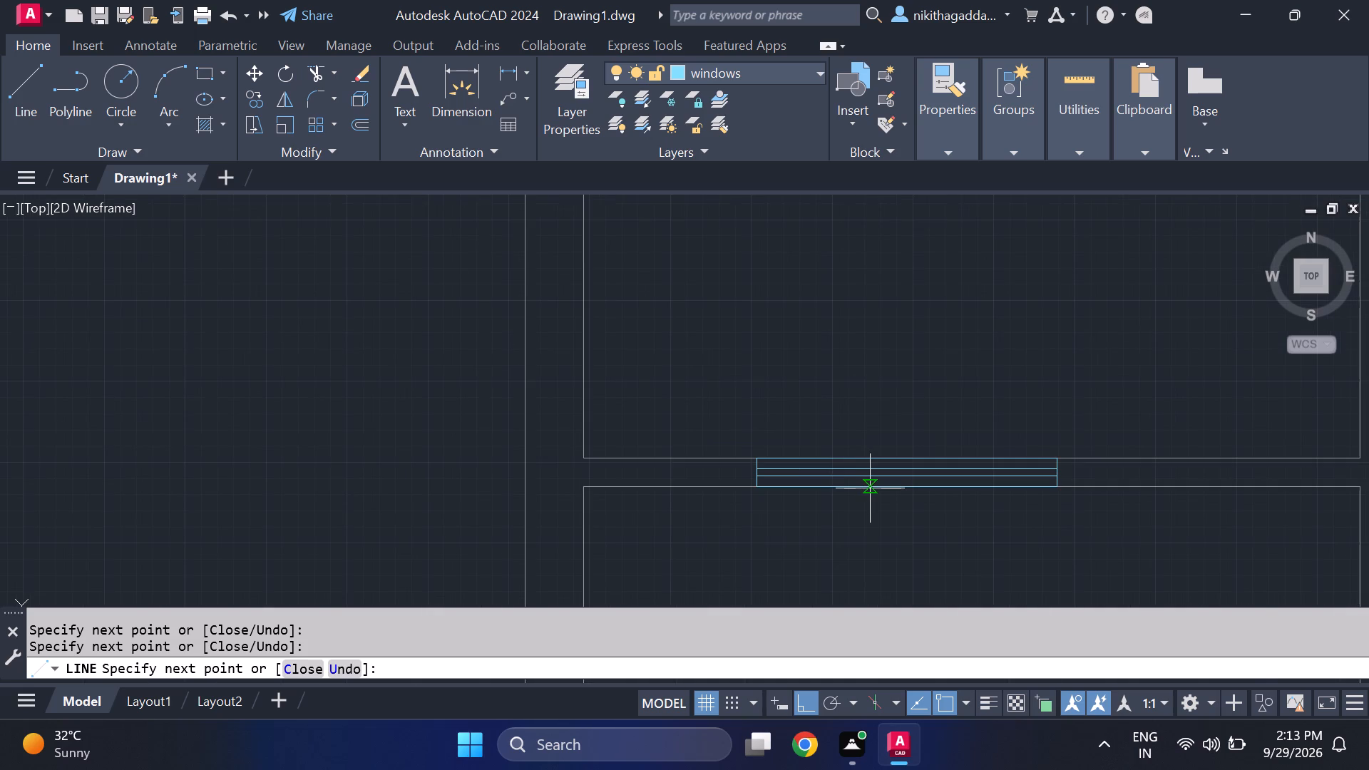
scroll(870, 488, down, 2)
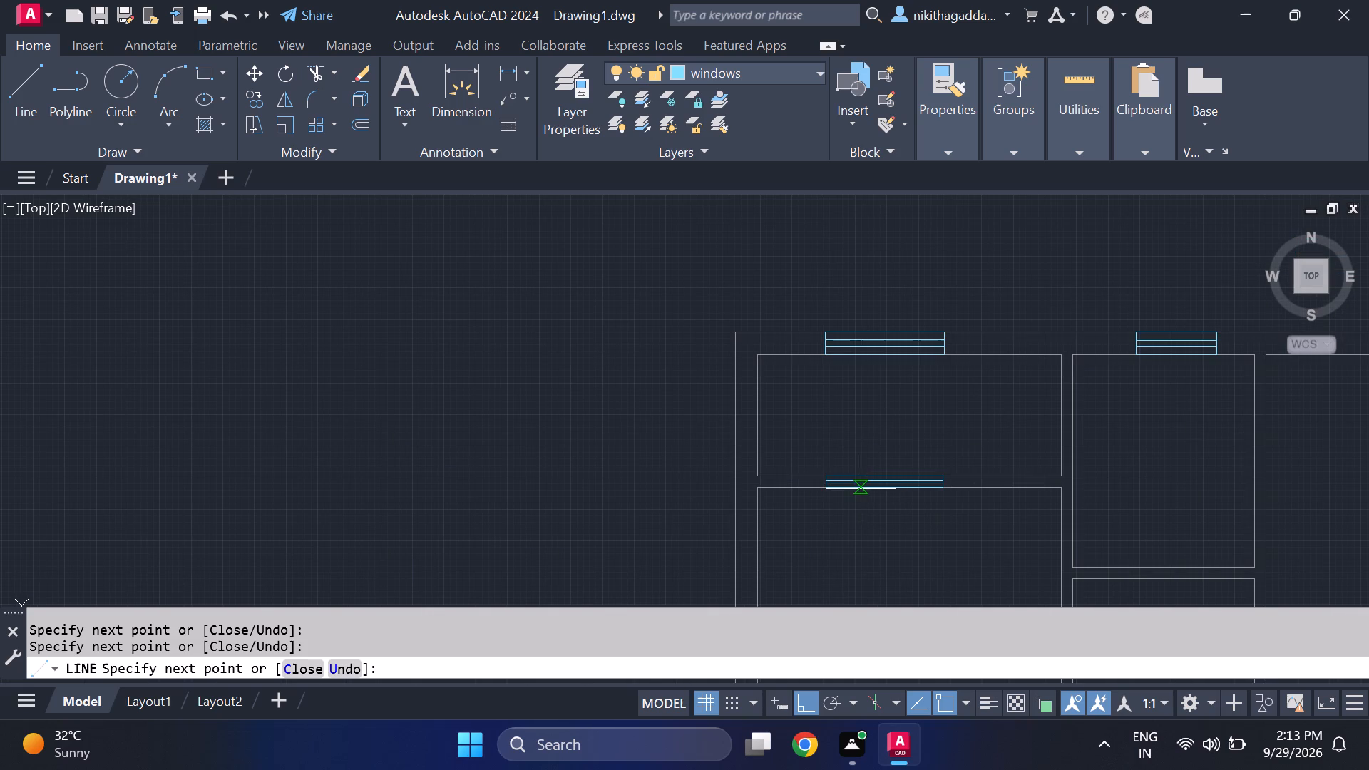
key(Escape)
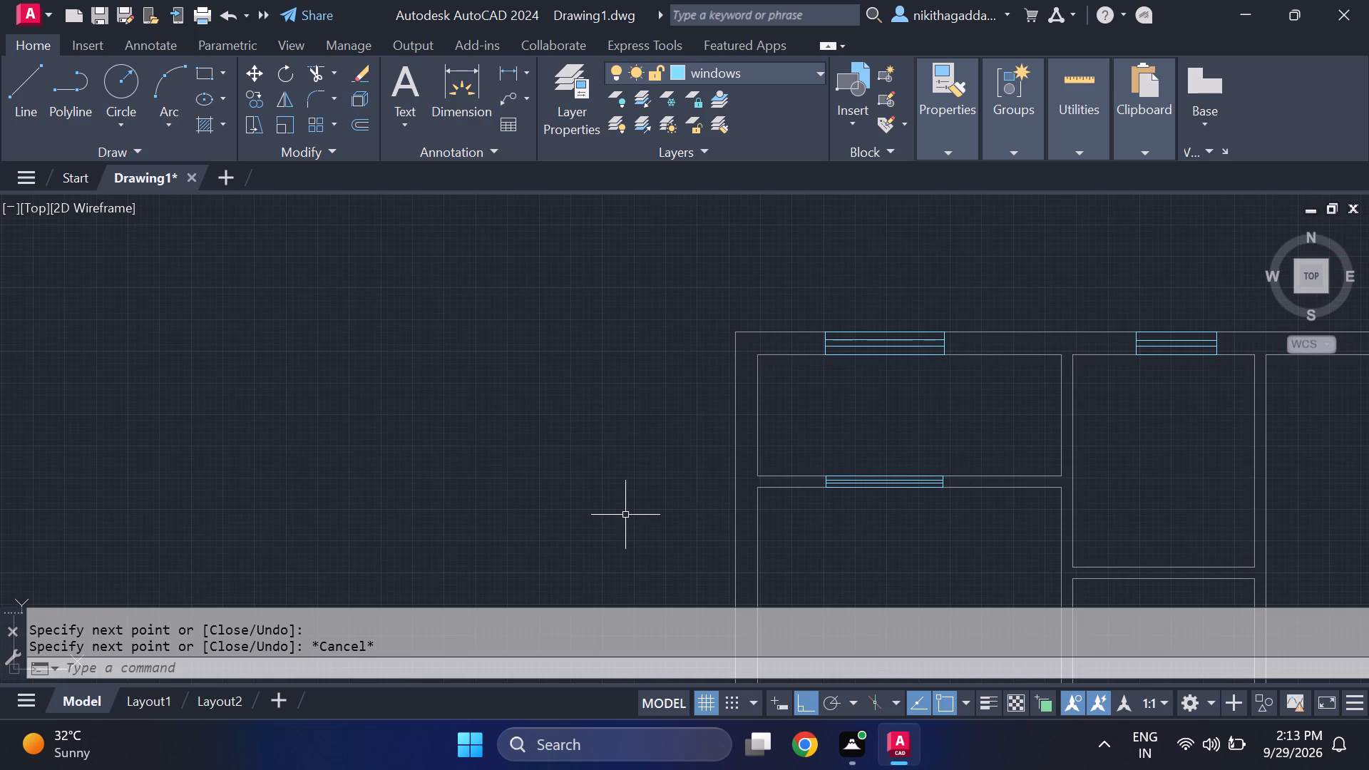
Draw a rectangular window outline across the left outer wall beside the small room below the left bedroom.
key(l)
key(Return)
scroll(608, 511, down, 4)
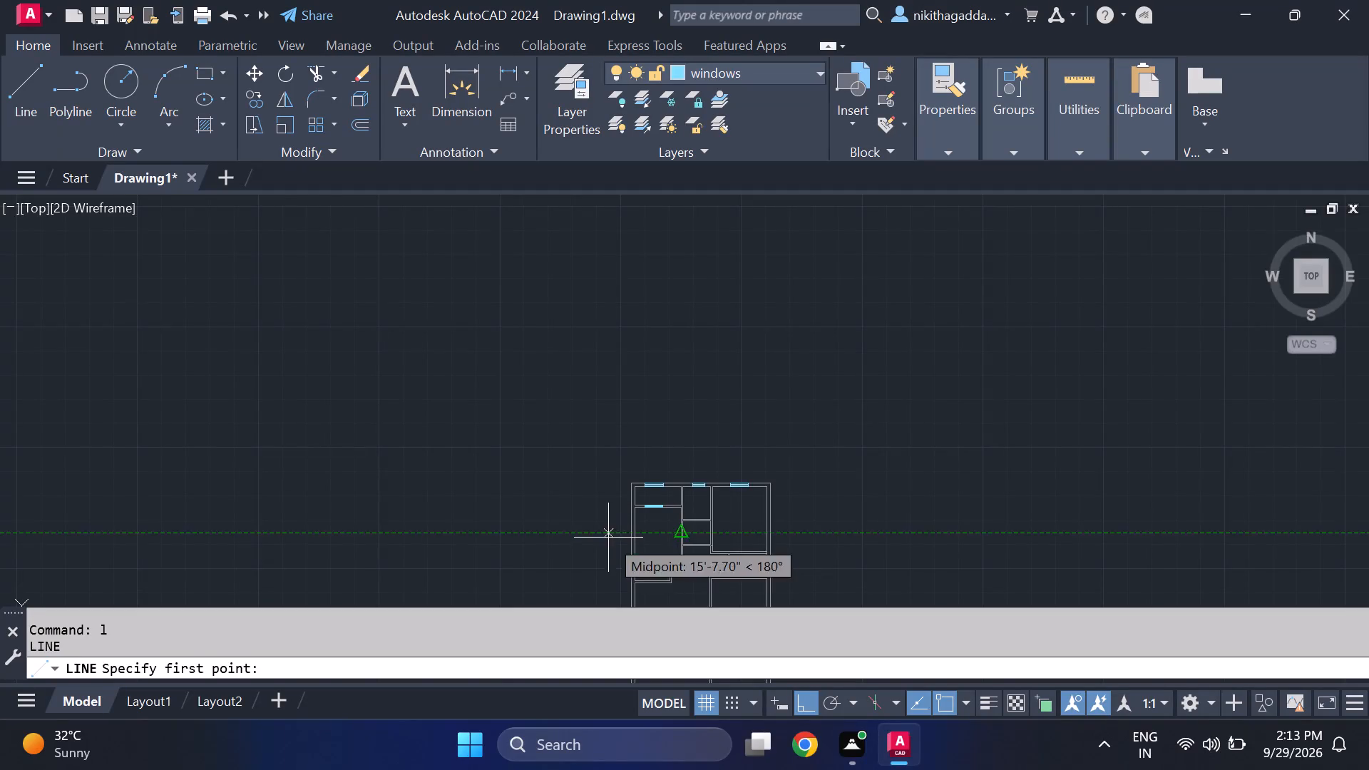
middle_drag(565, 478, 592, 409)
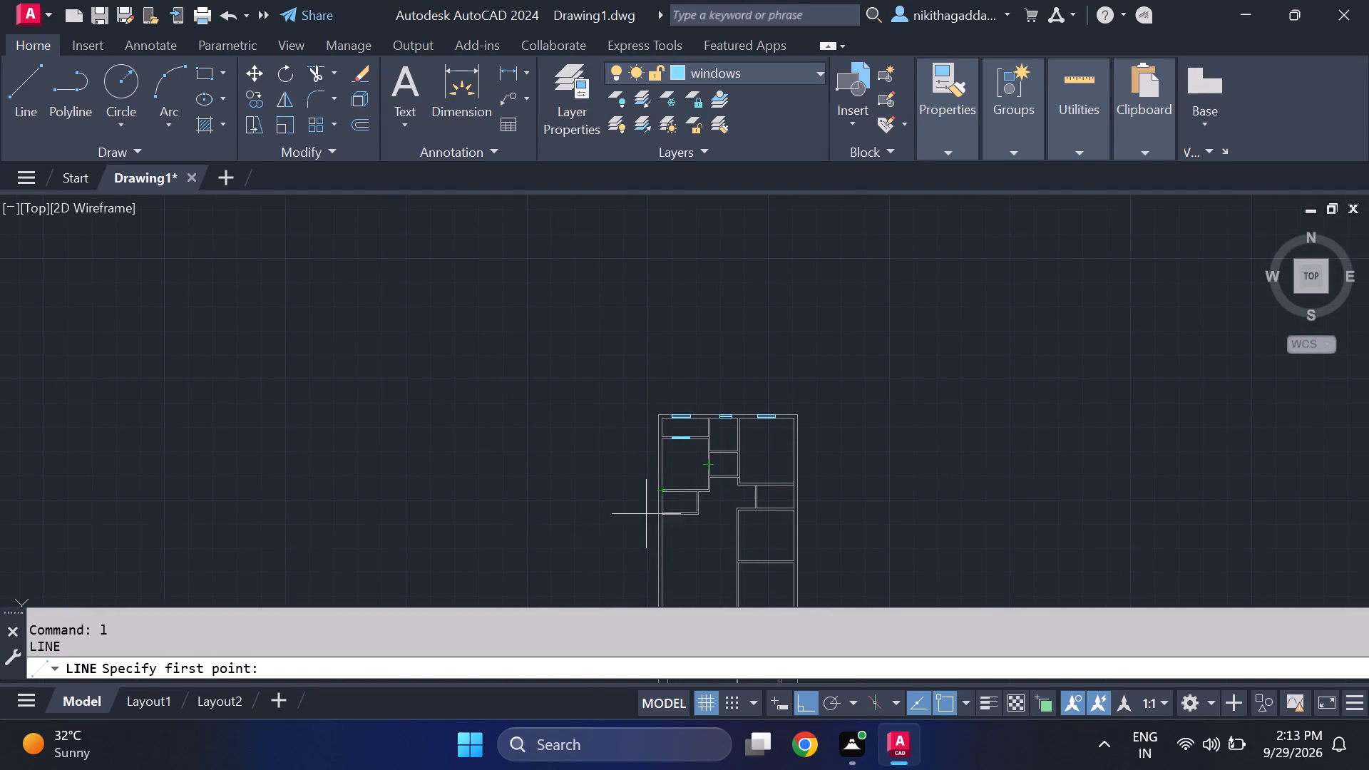
scroll(652, 490, up, 3)
middle_drag(714, 419, 692, 468)
scroll(683, 473, up, 1)
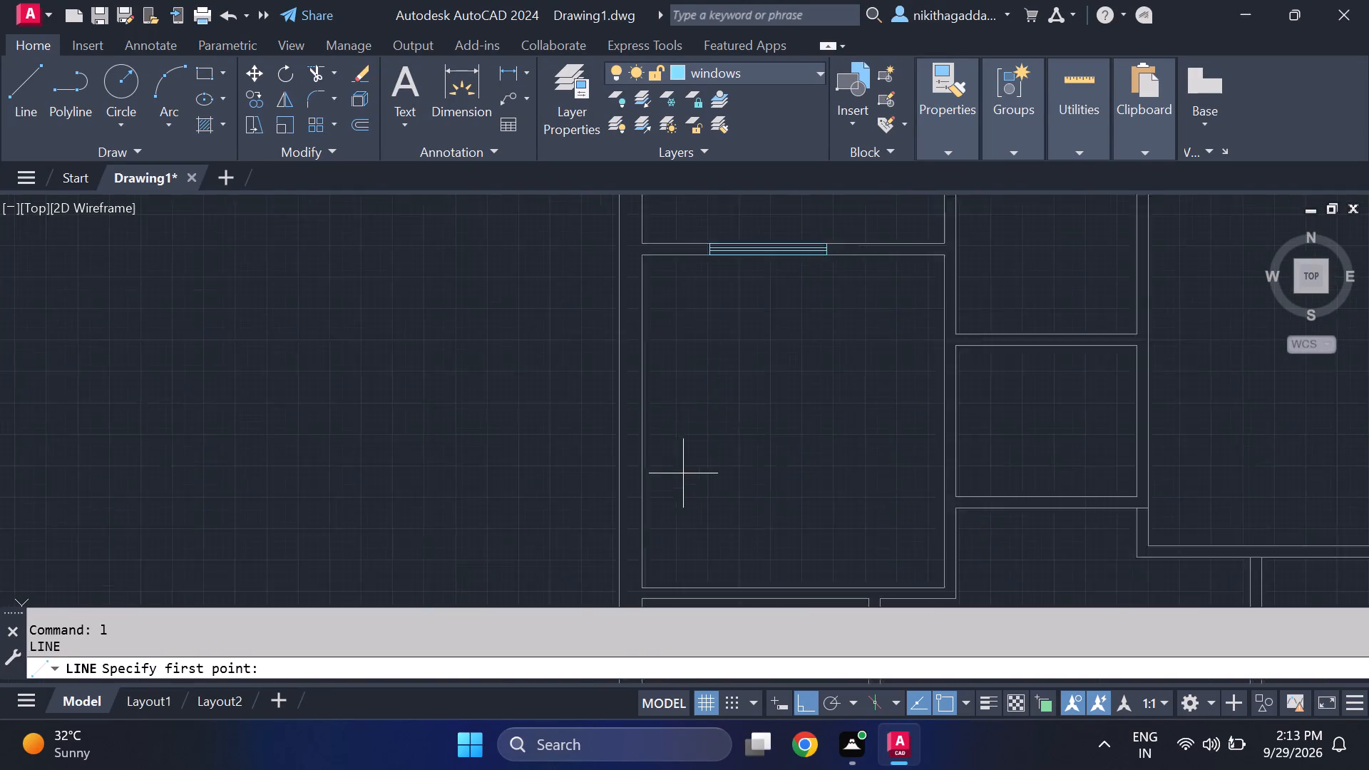
scroll(682, 474, up, 1)
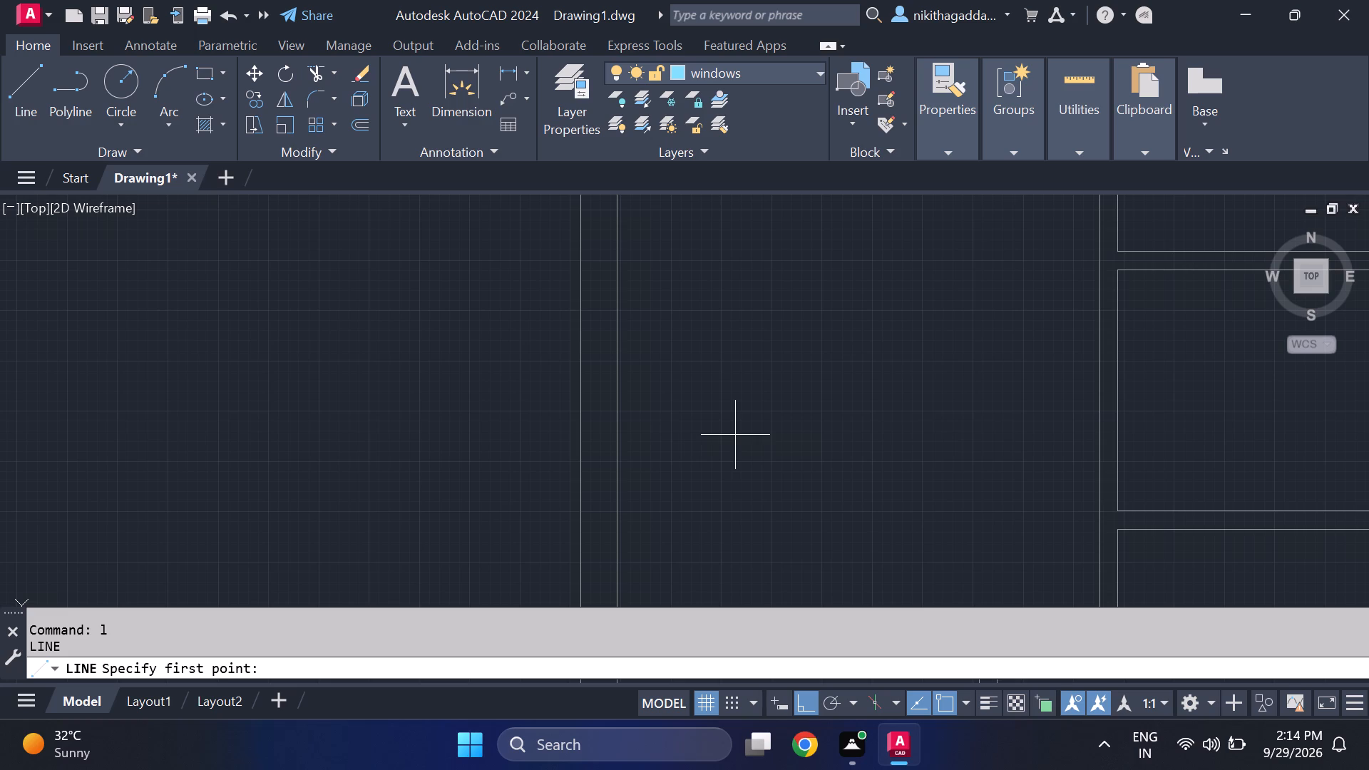
scroll(647, 403, down, 4)
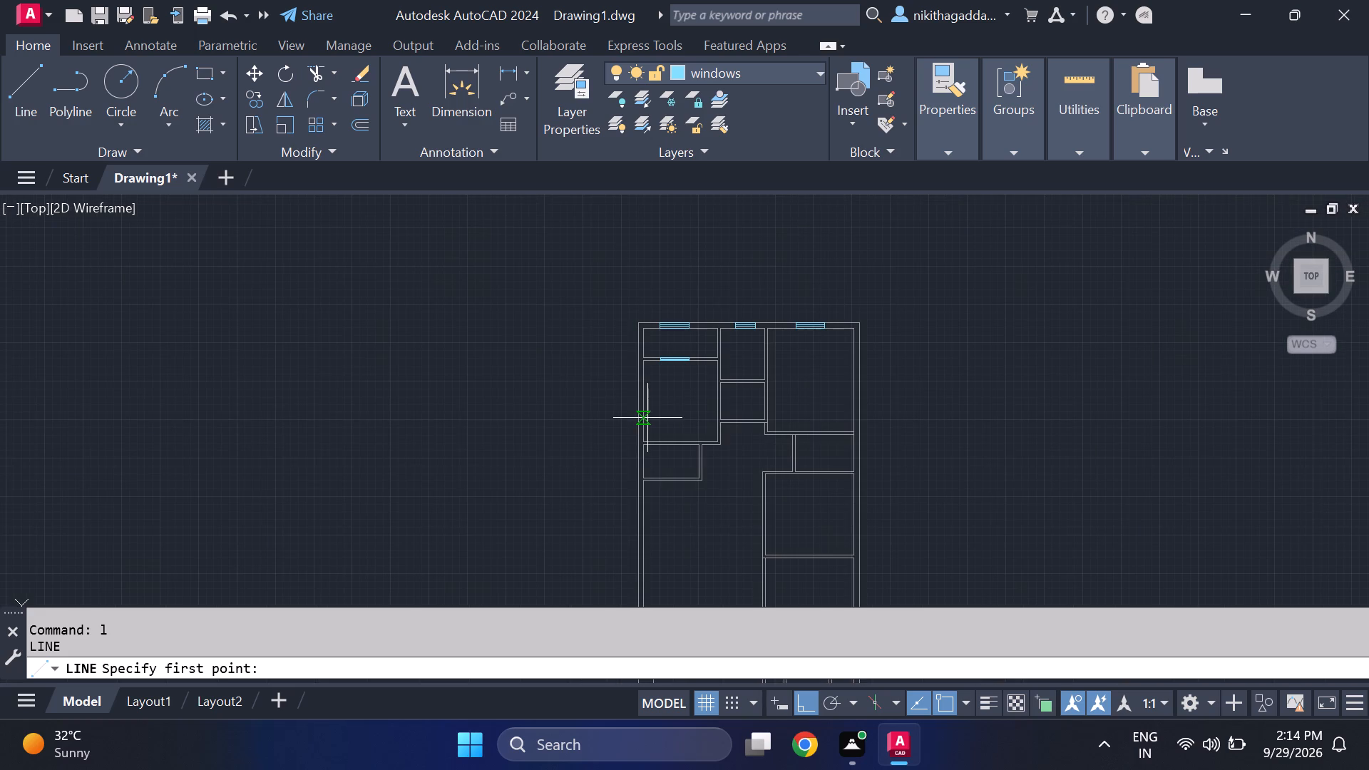
scroll(668, 376, up, 1)
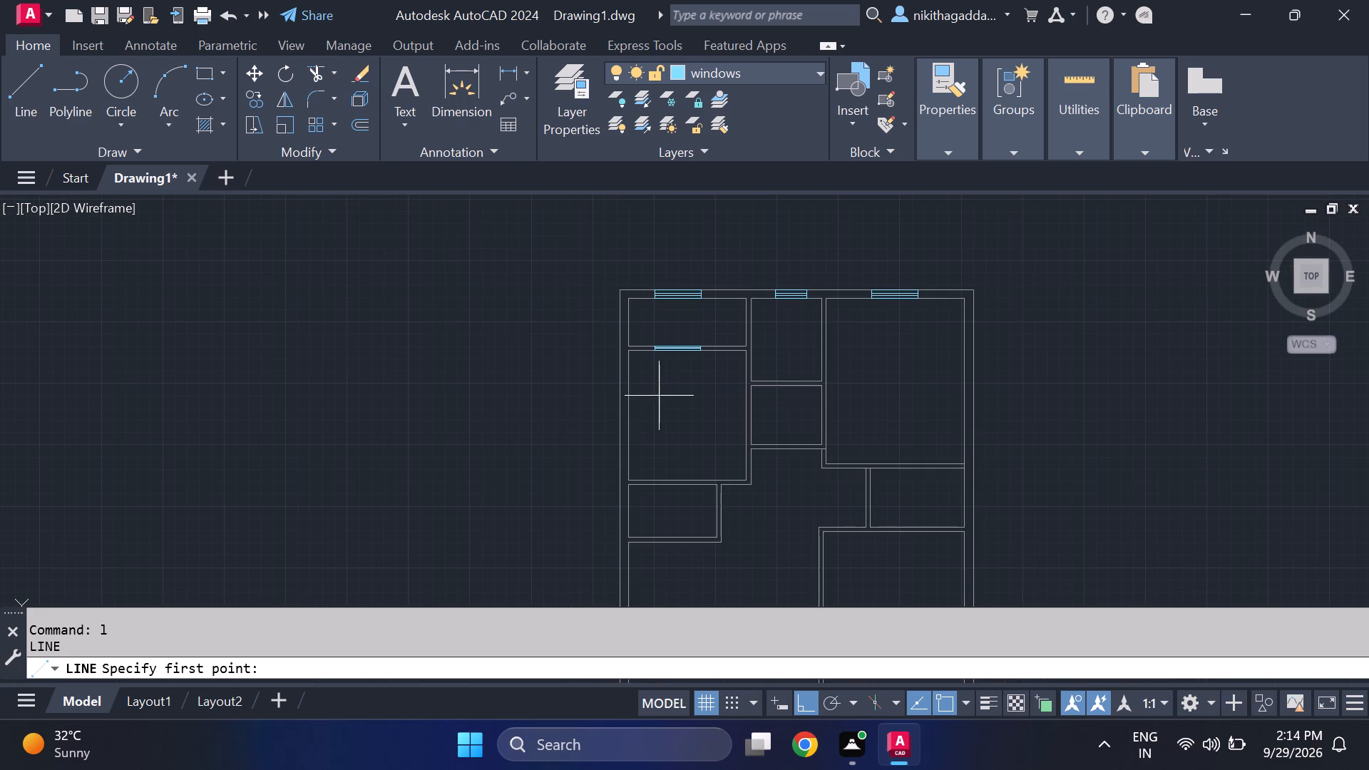
scroll(652, 439, up, 3)
scroll(501, 478, down, 3)
scroll(502, 479, up, 3)
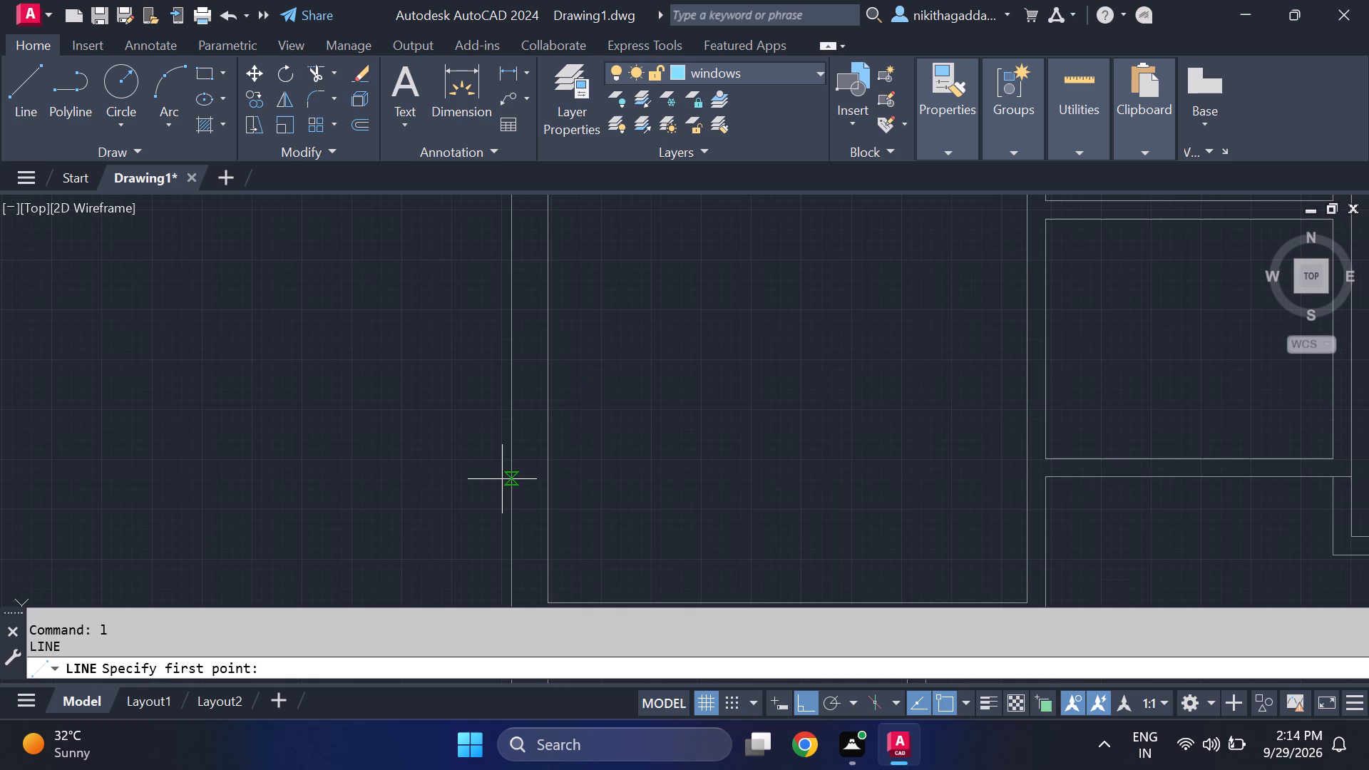
scroll(508, 476, down, 2)
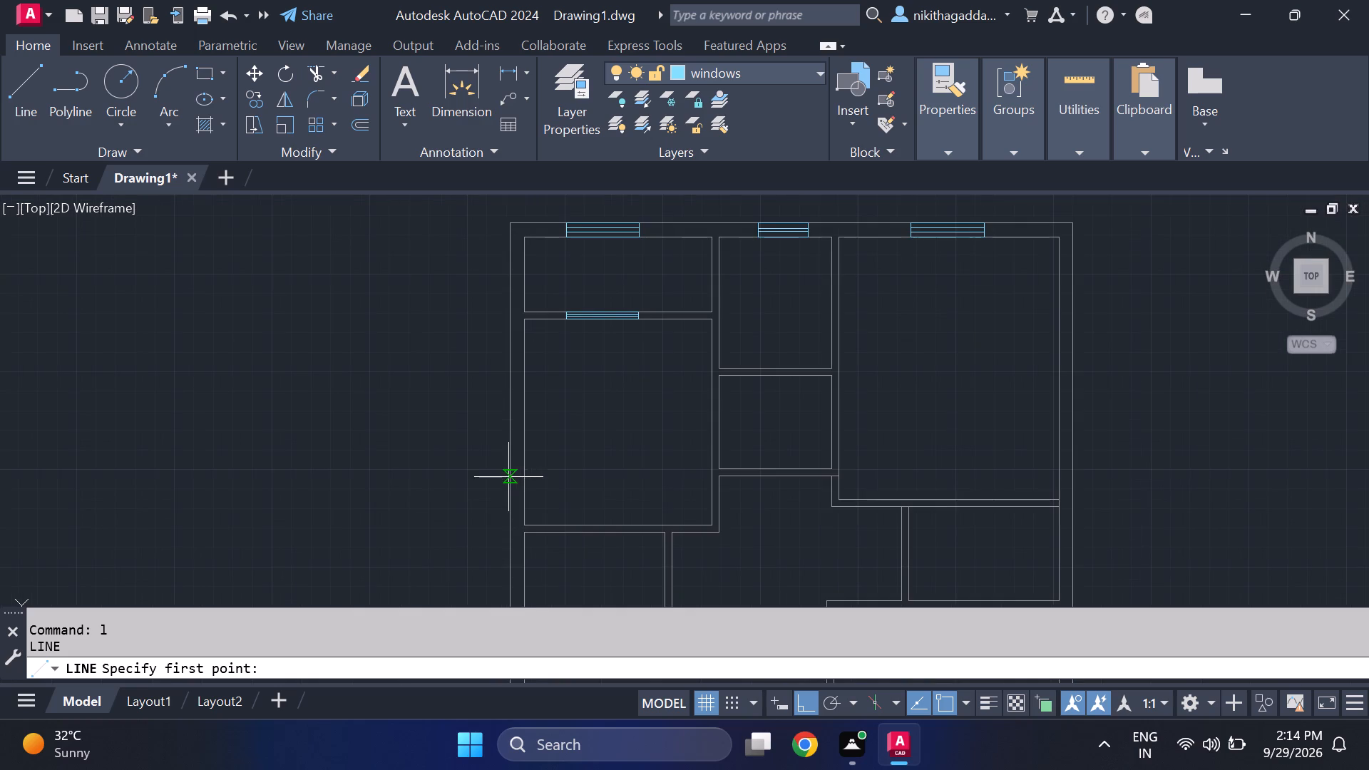
middle_drag(509, 476, 513, 348)
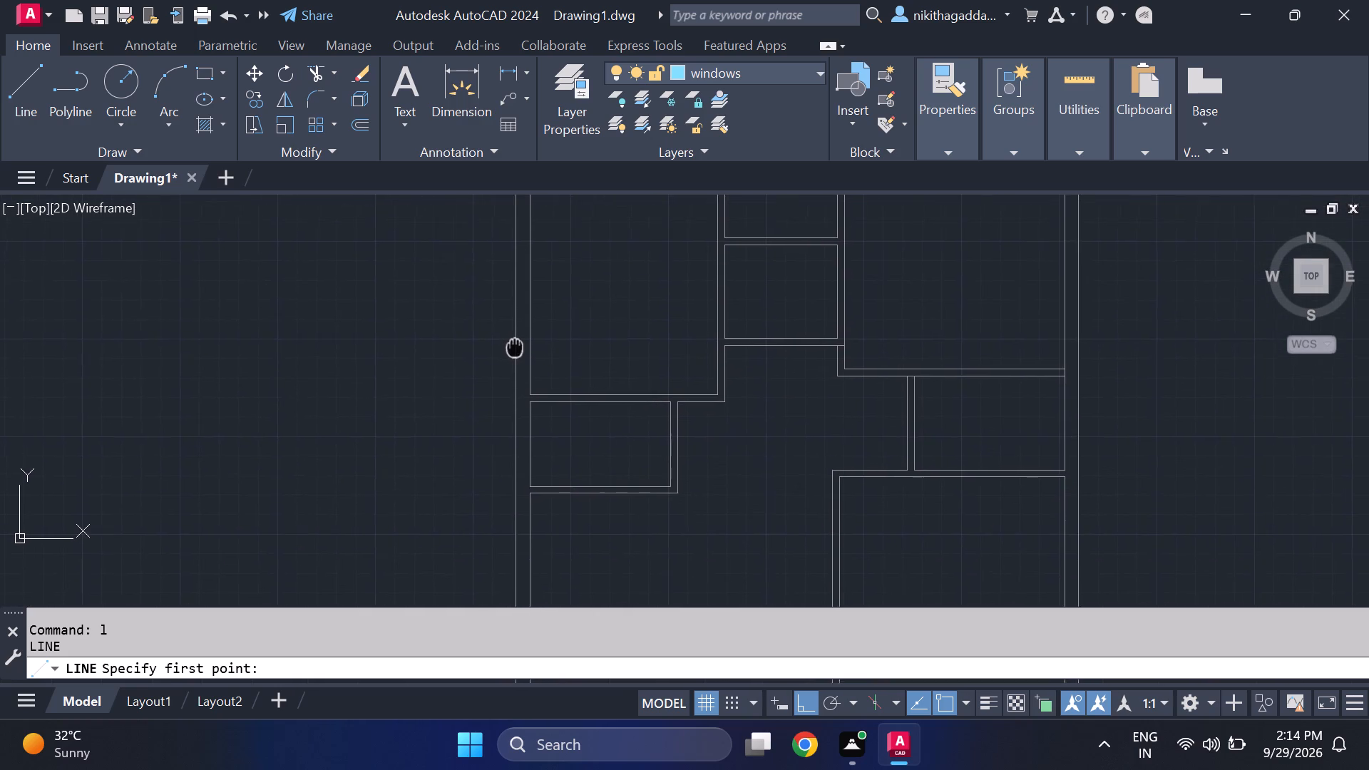
middle_drag(513, 348, 537, 337)
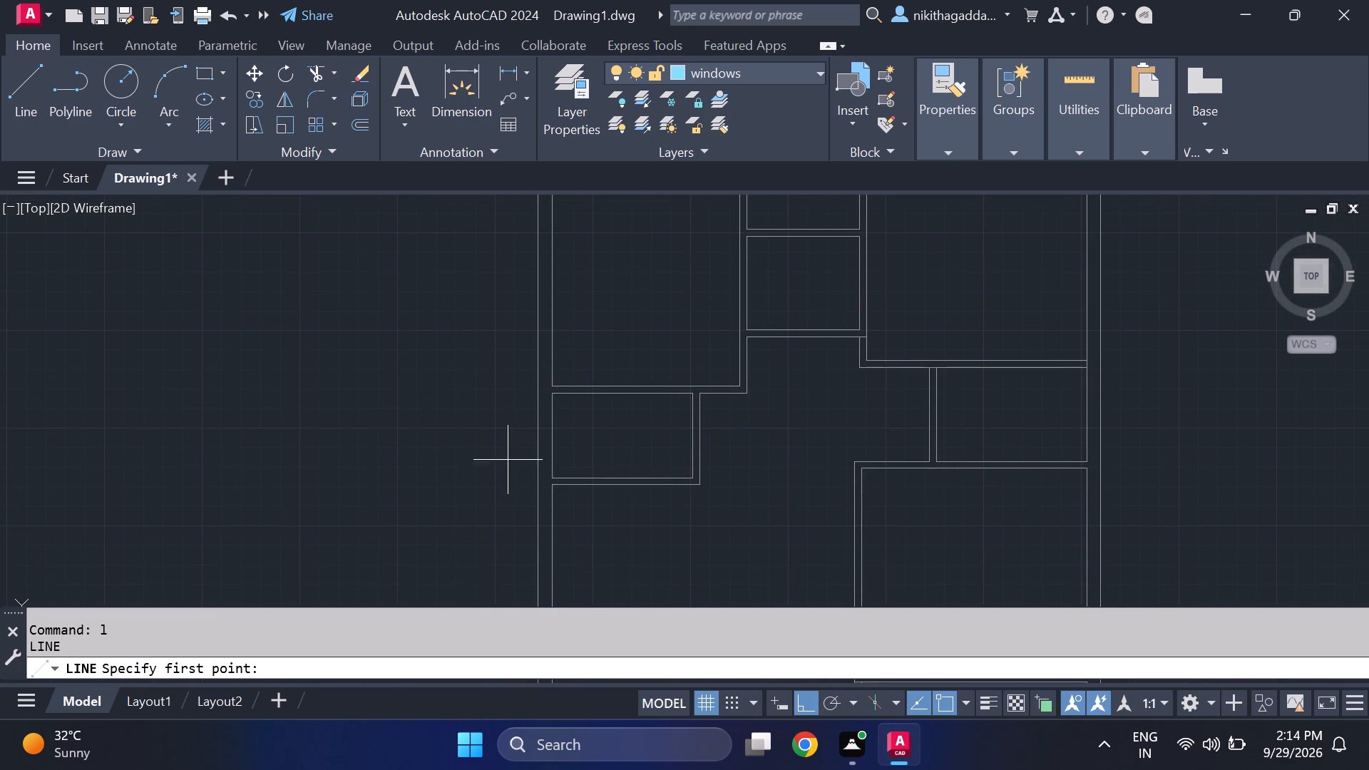
scroll(527, 457, up, 2)
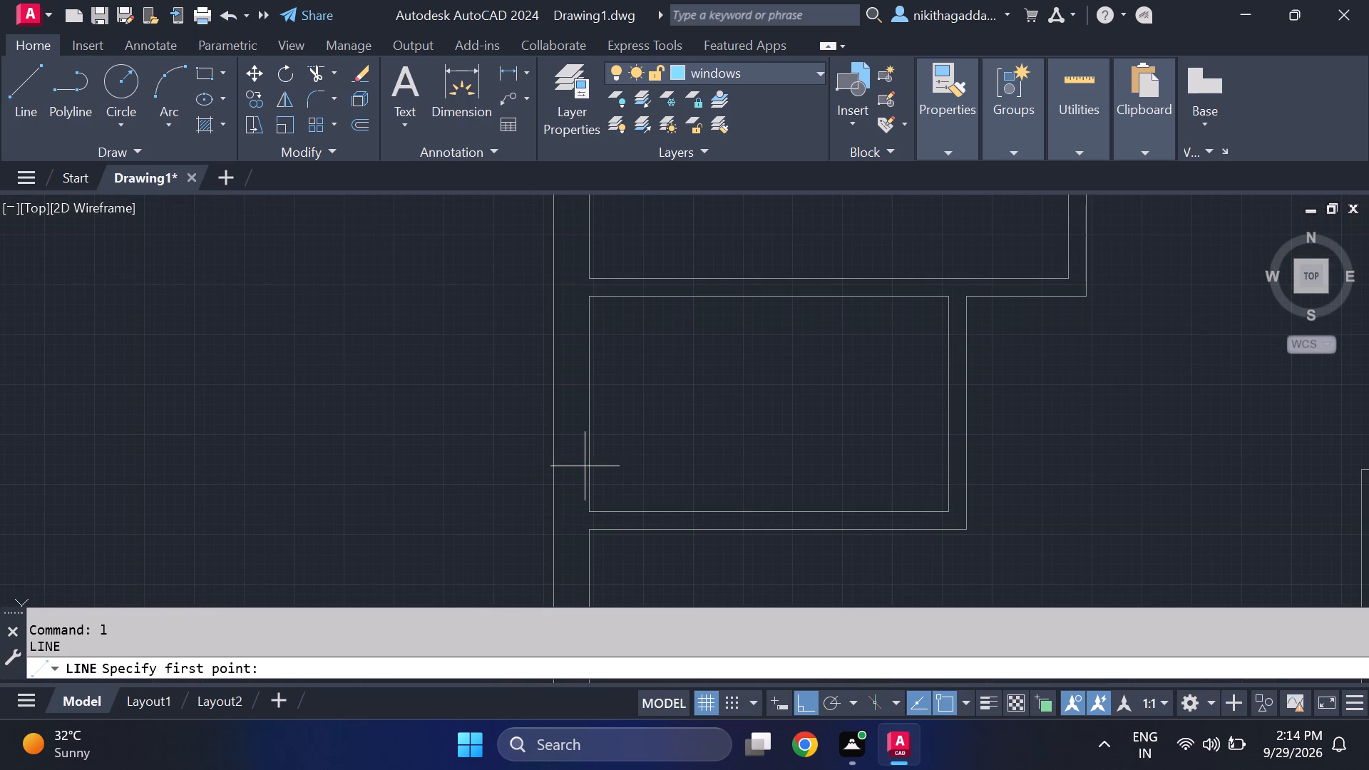
click(554, 416)
click(588, 423)
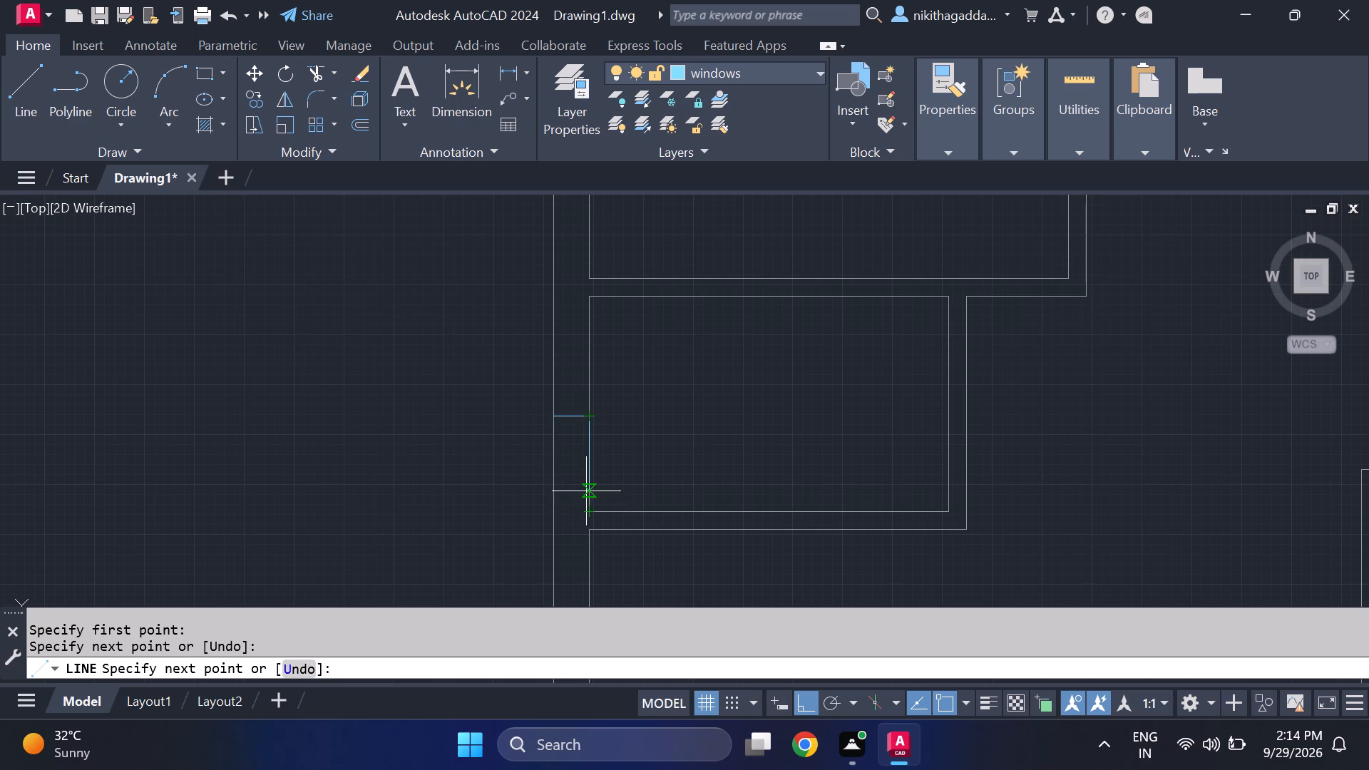
scroll(588, 491, up, 3)
click(584, 555)
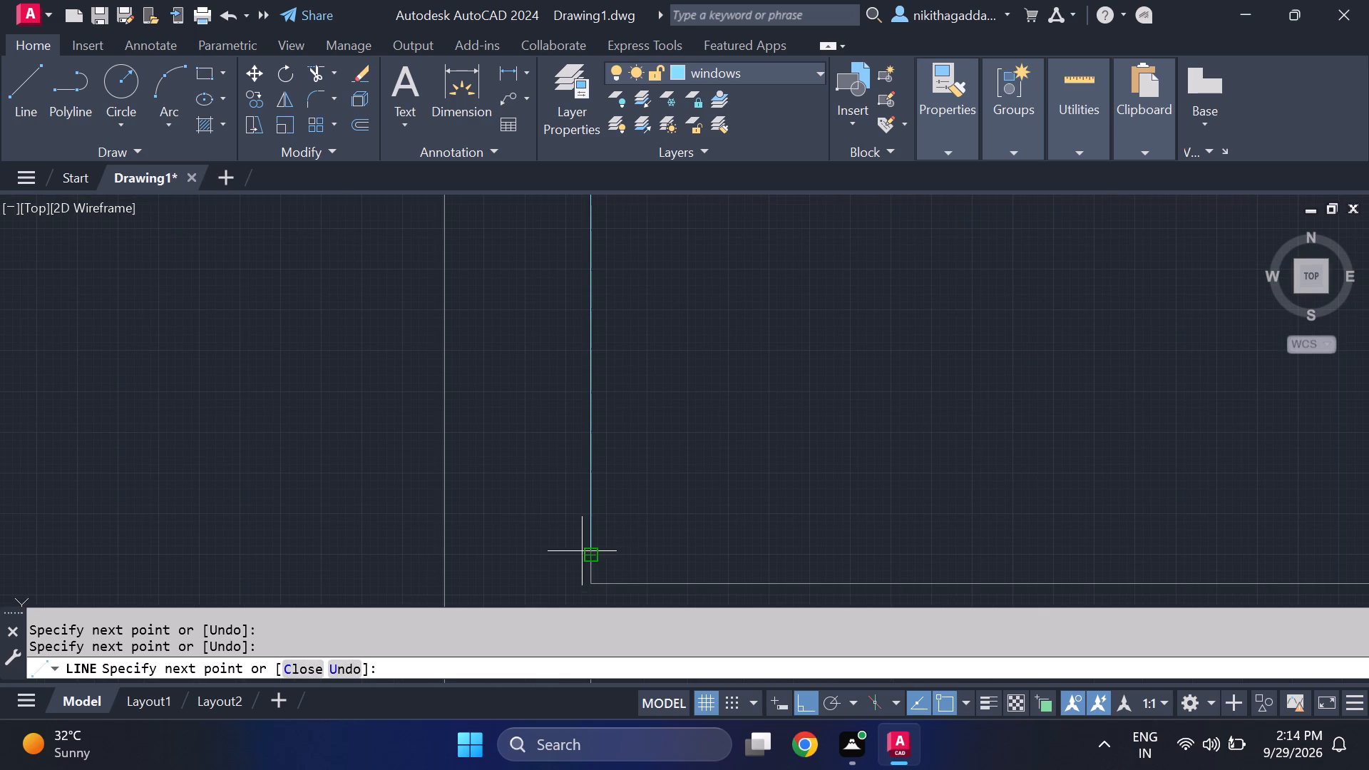
click(447, 548)
middle_drag(476, 344, 481, 452)
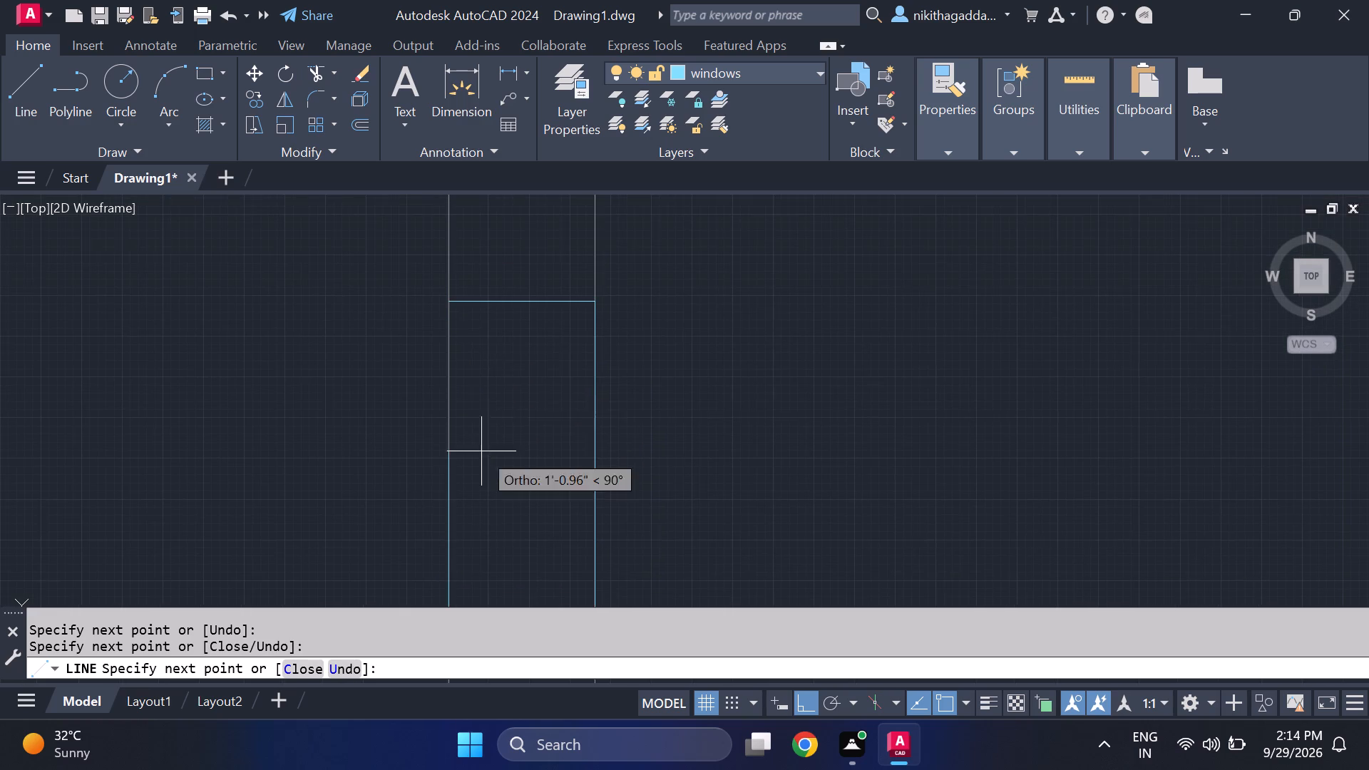
click(448, 304)
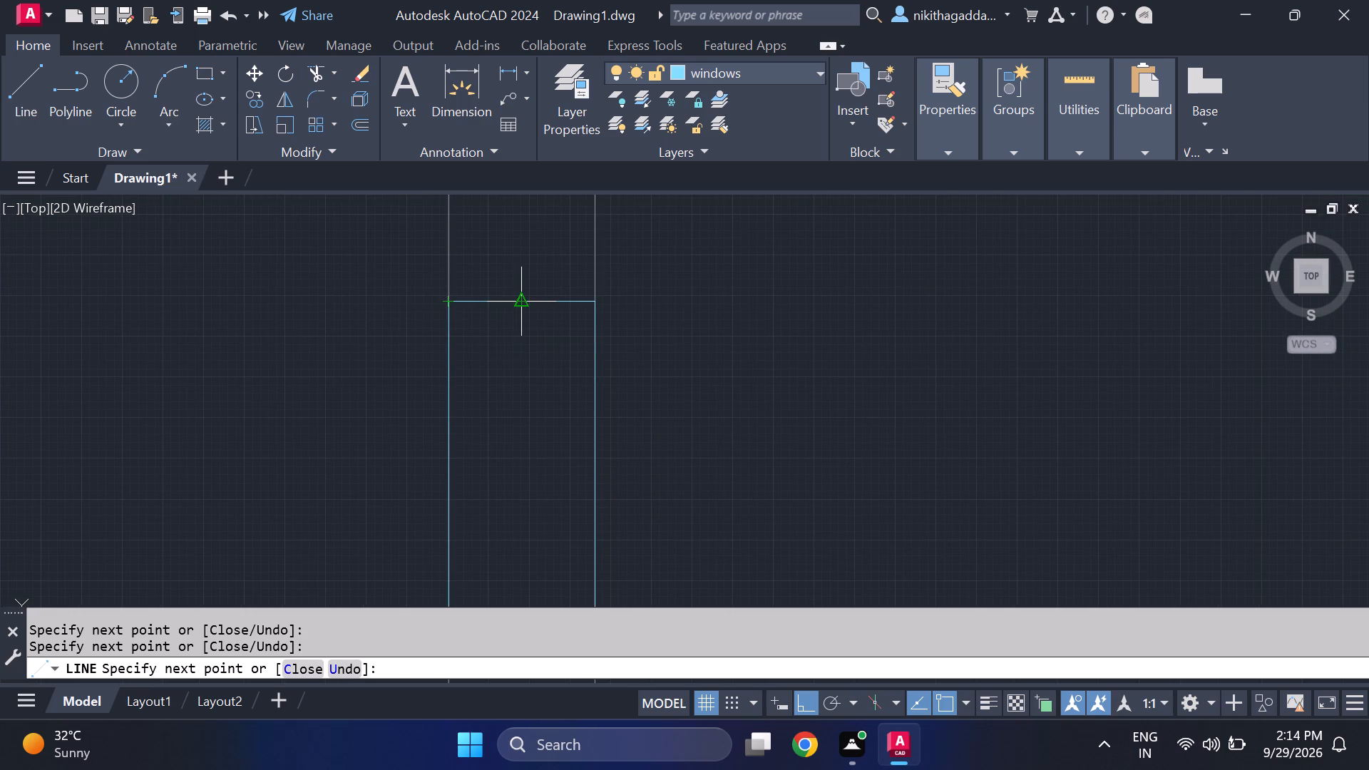
Add two parallel vertical lines inside the small room's window, running between its end lines.
click(504, 305)
scroll(504, 442, down, 4)
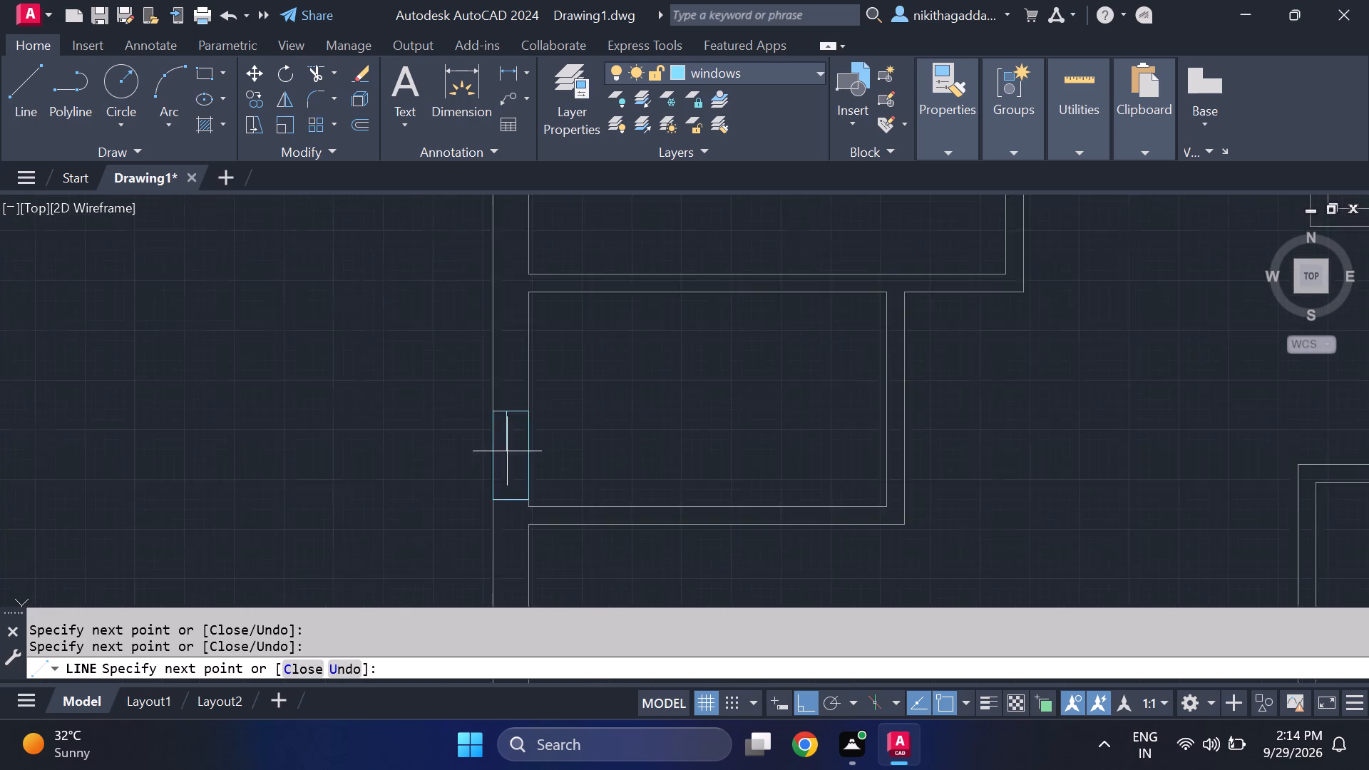
scroll(509, 495, up, 4)
click(488, 426)
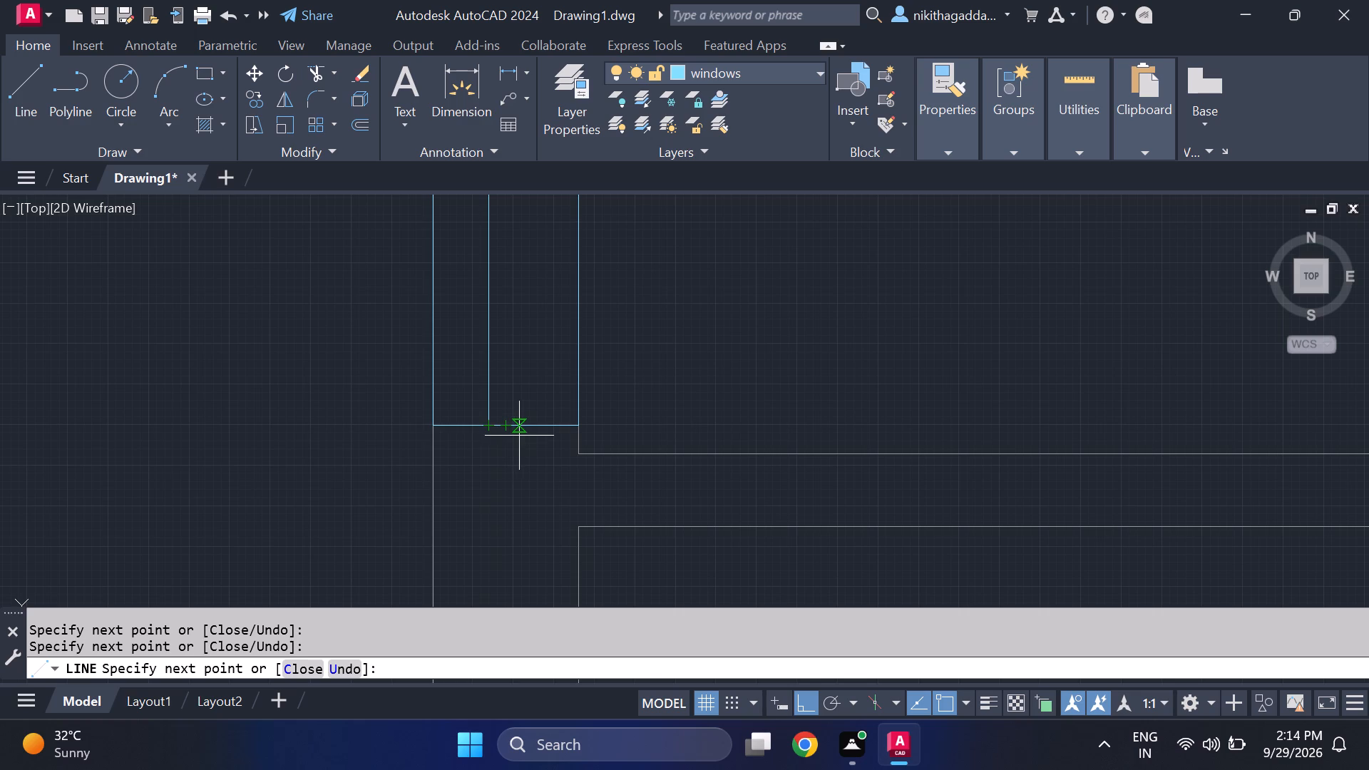
click(517, 431)
scroll(508, 302, down, 3)
middle_drag(530, 332, 558, 406)
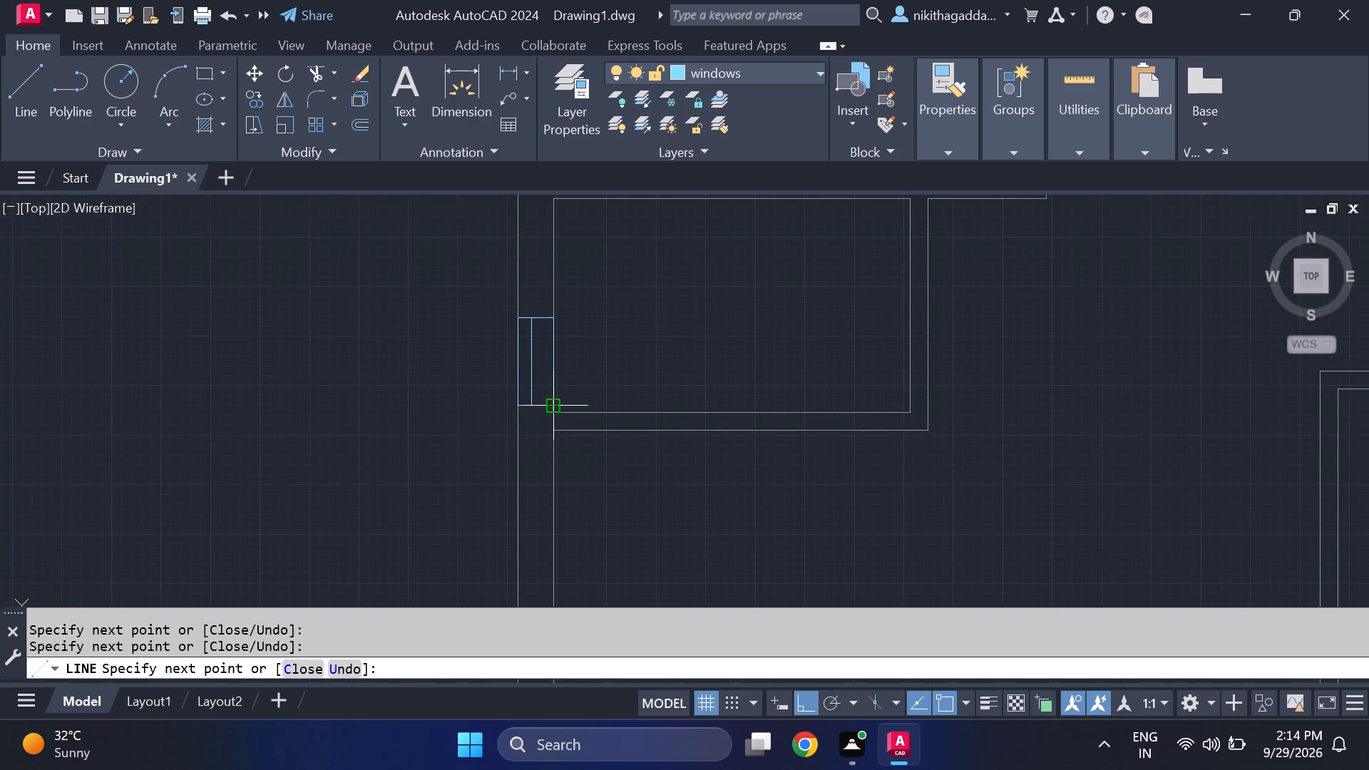
scroll(538, 309, up, 3)
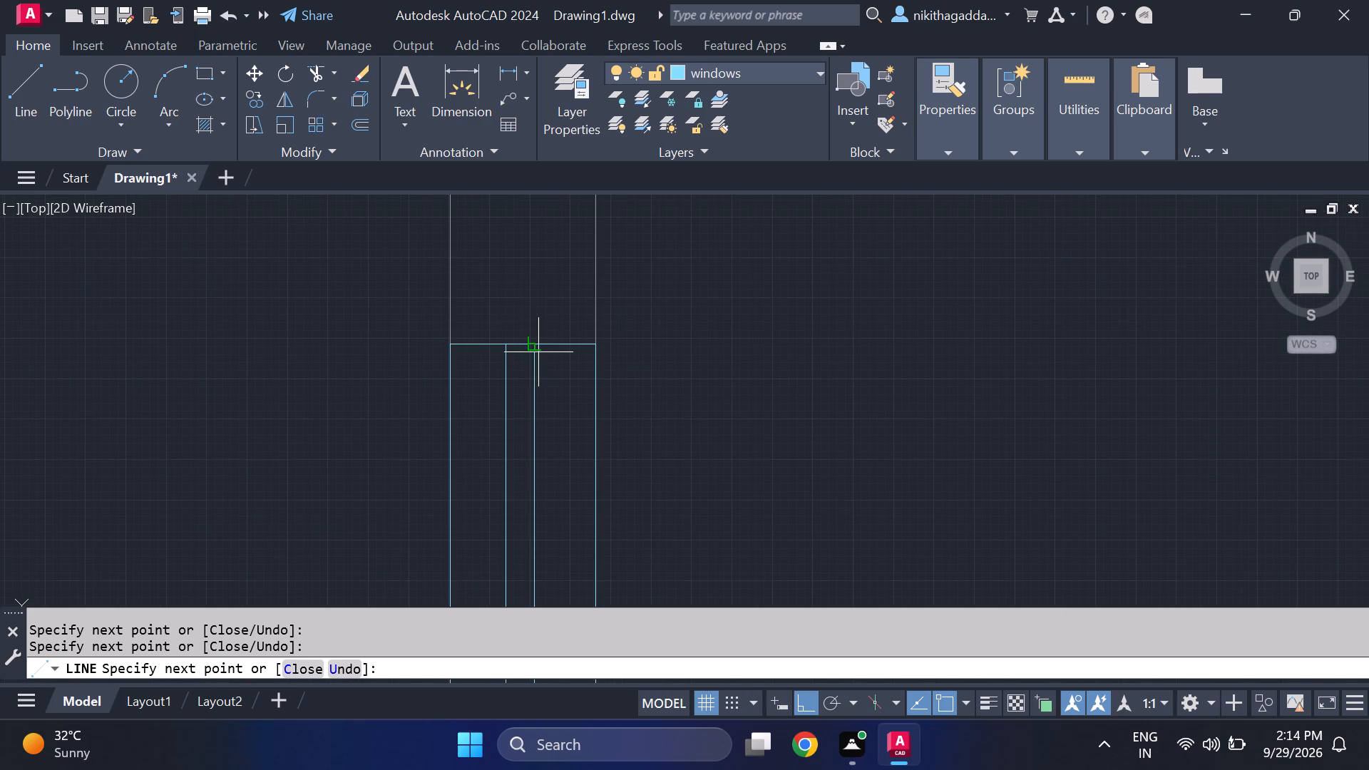
click(538, 352)
key(Return)
Draw a rectangular window outline about 8' long across the left outer wall of the large room below the small room.
key(Return)
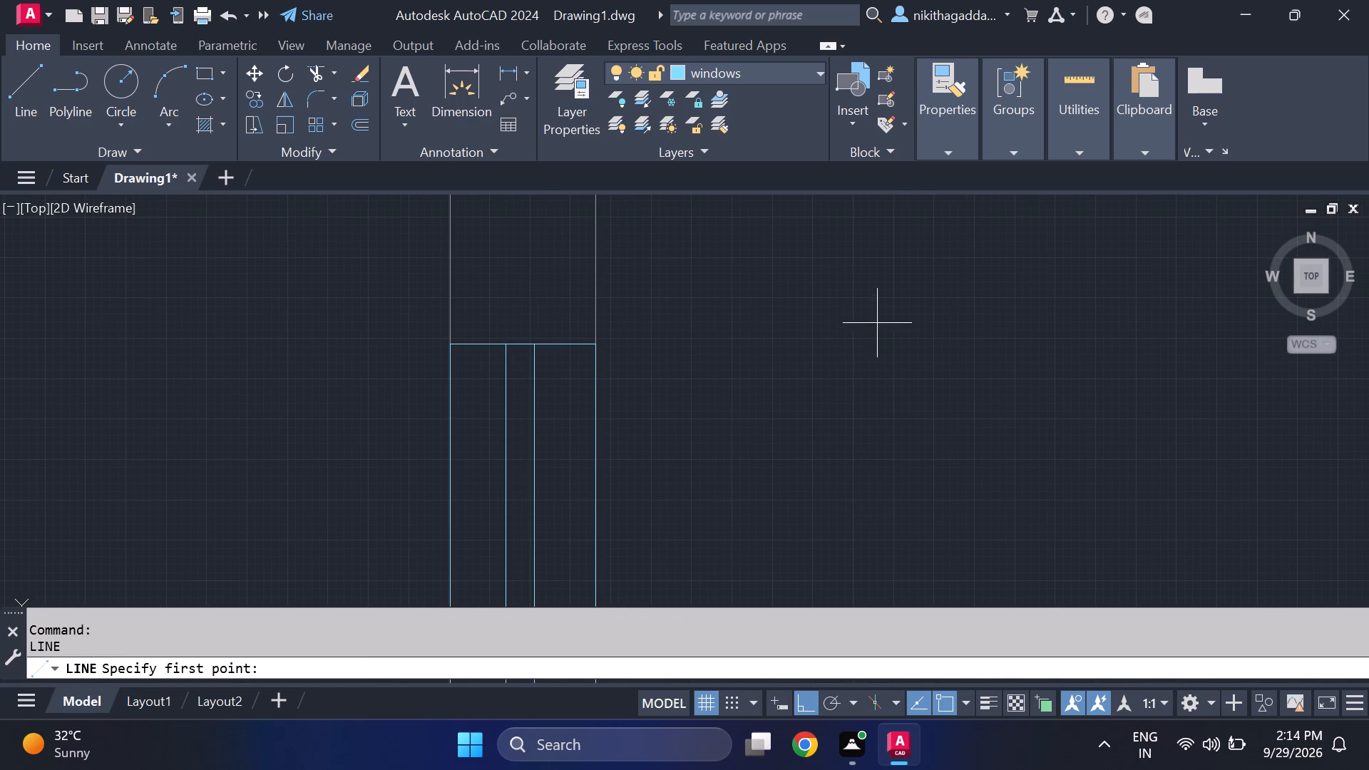
scroll(871, 343, down, 5)
middle_drag(866, 458, 722, 304)
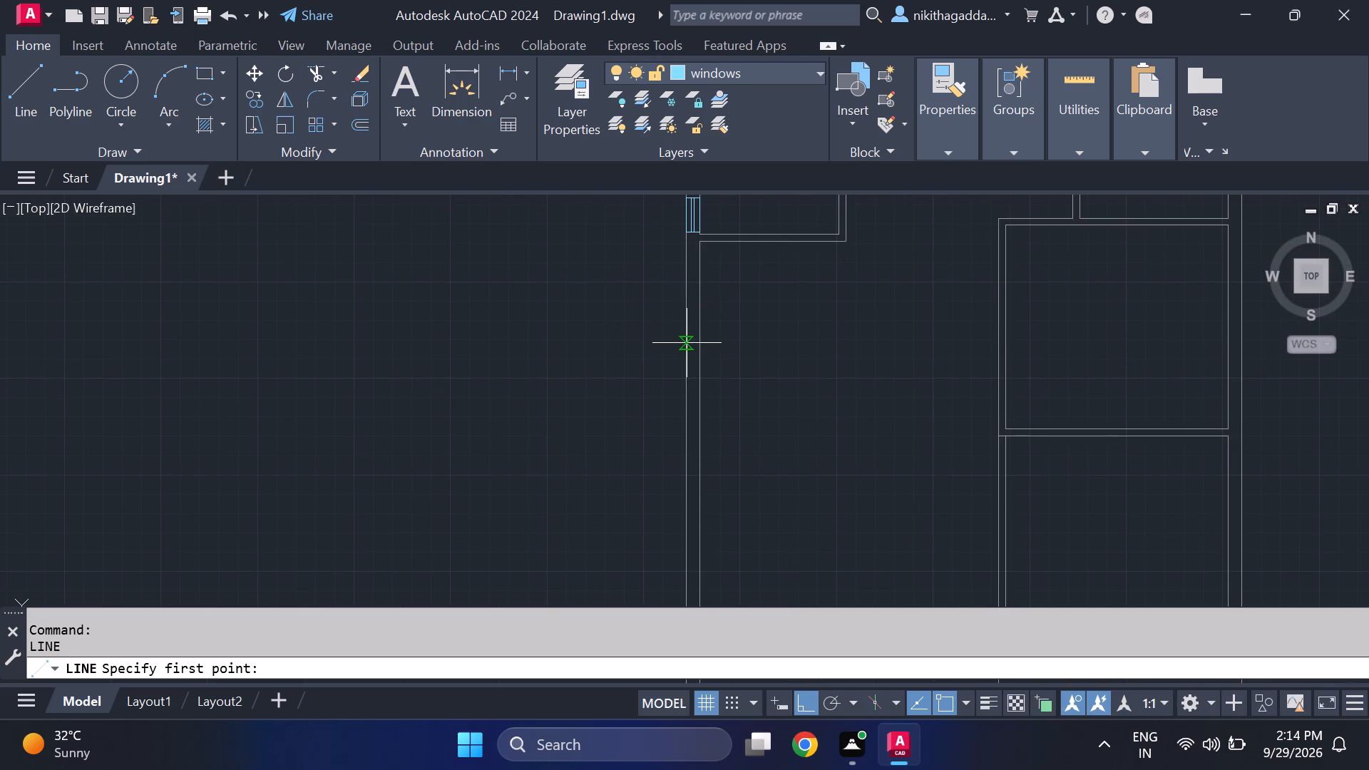
click(689, 315)
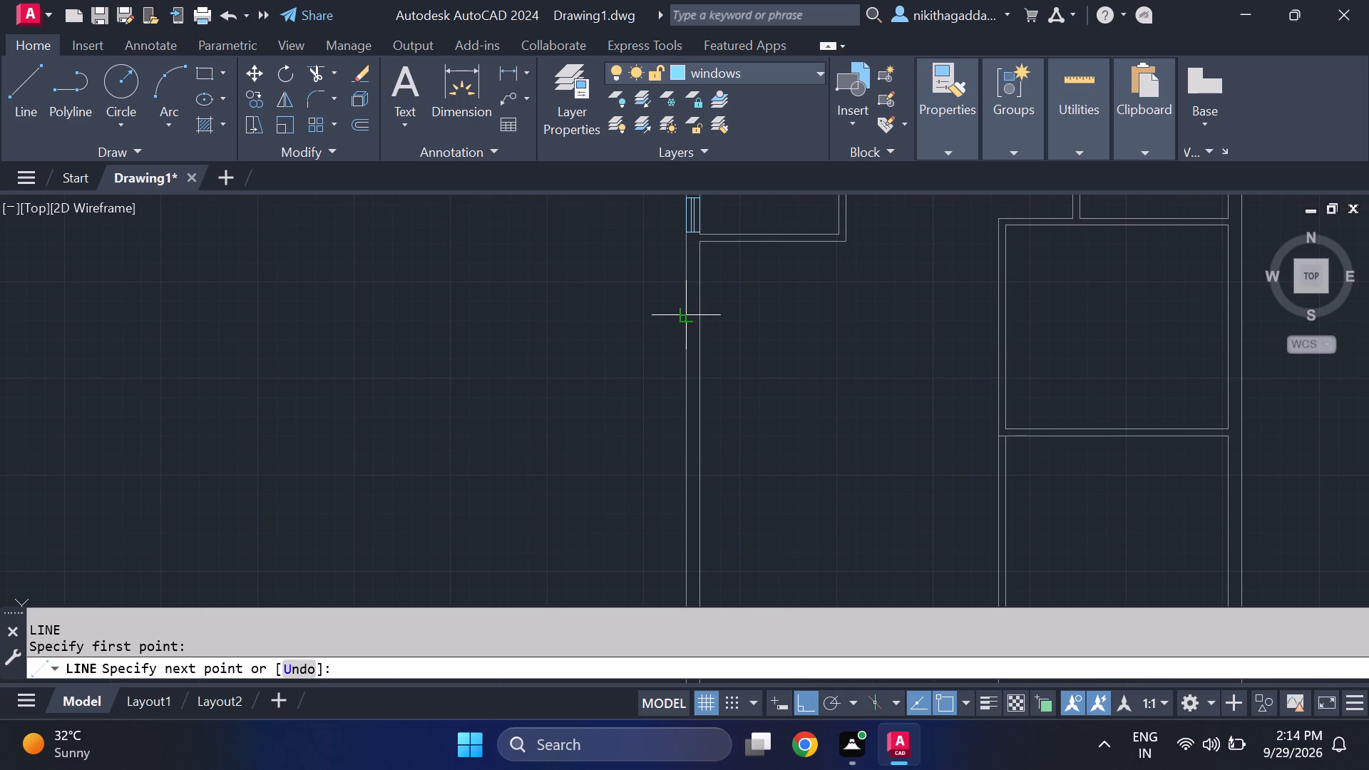
click(697, 316)
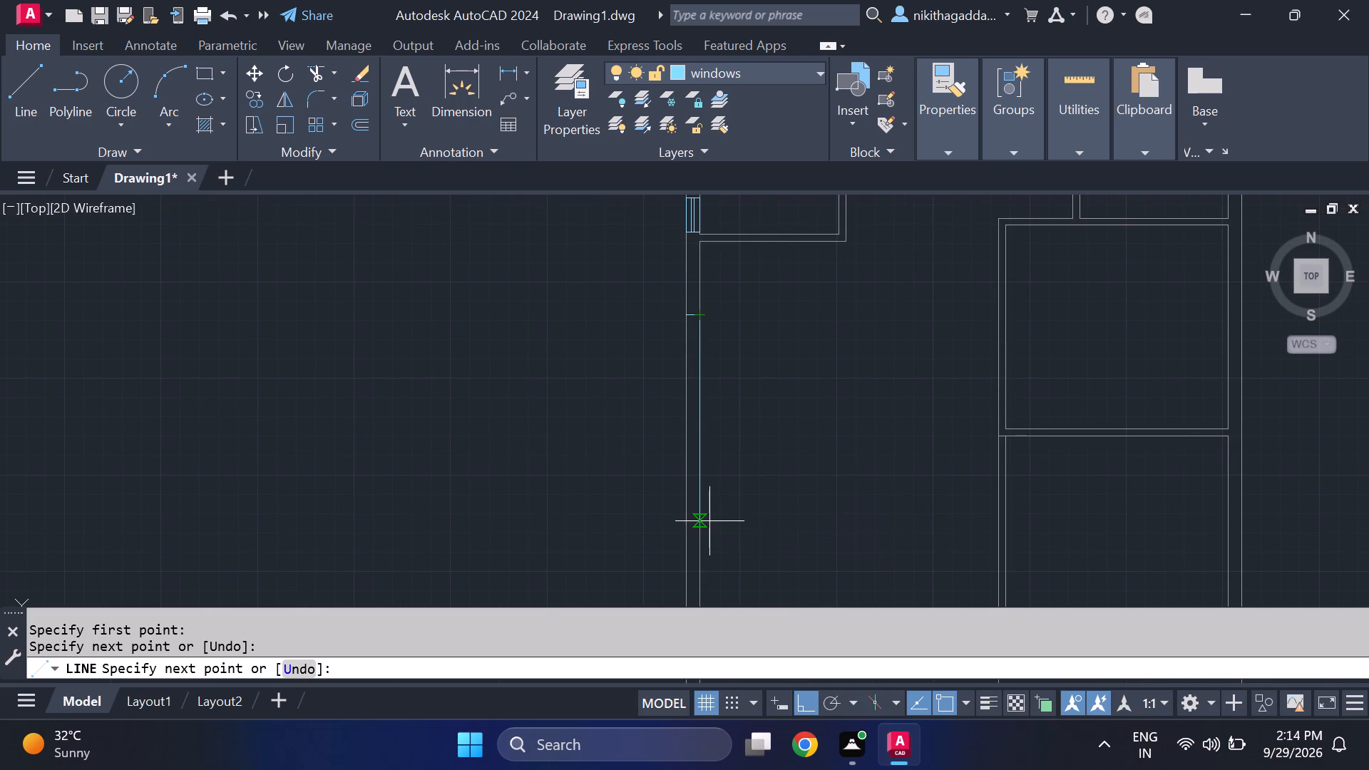
click(705, 466)
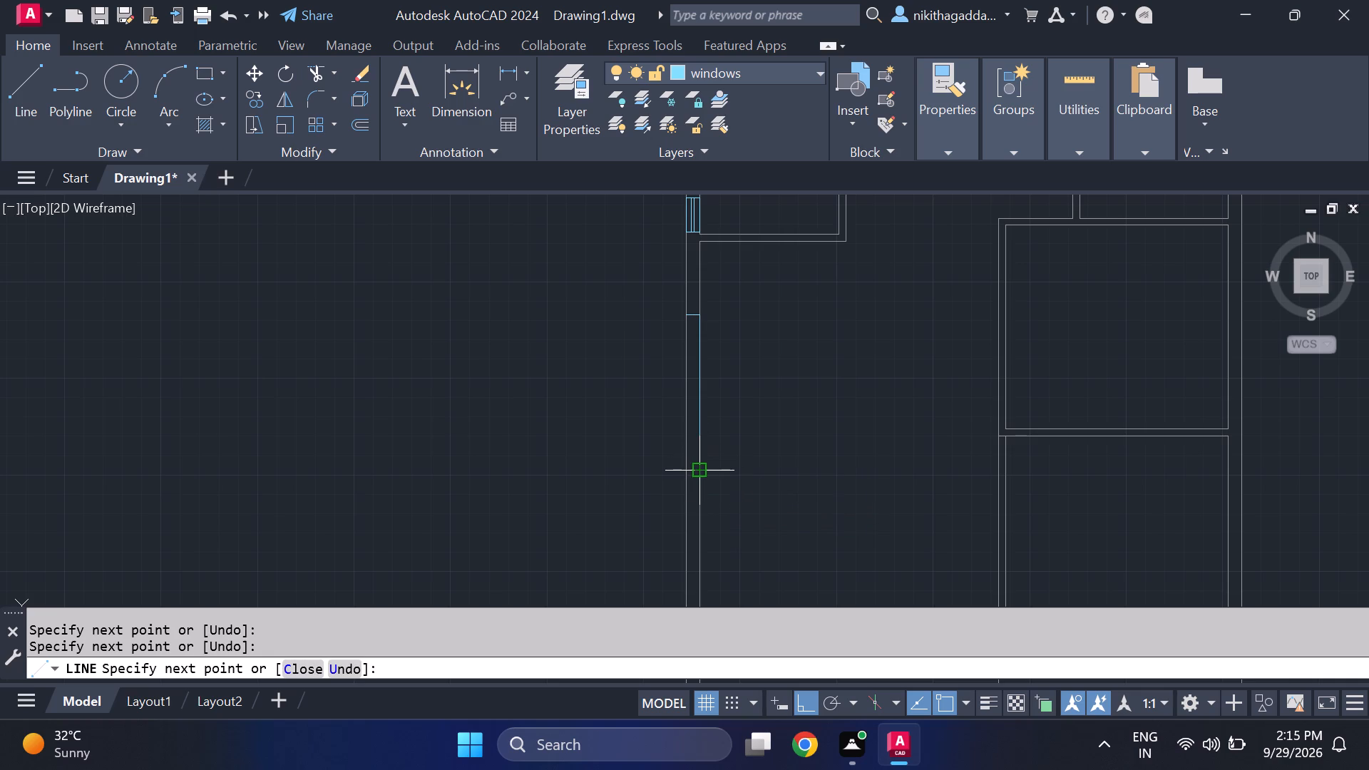
click(684, 473)
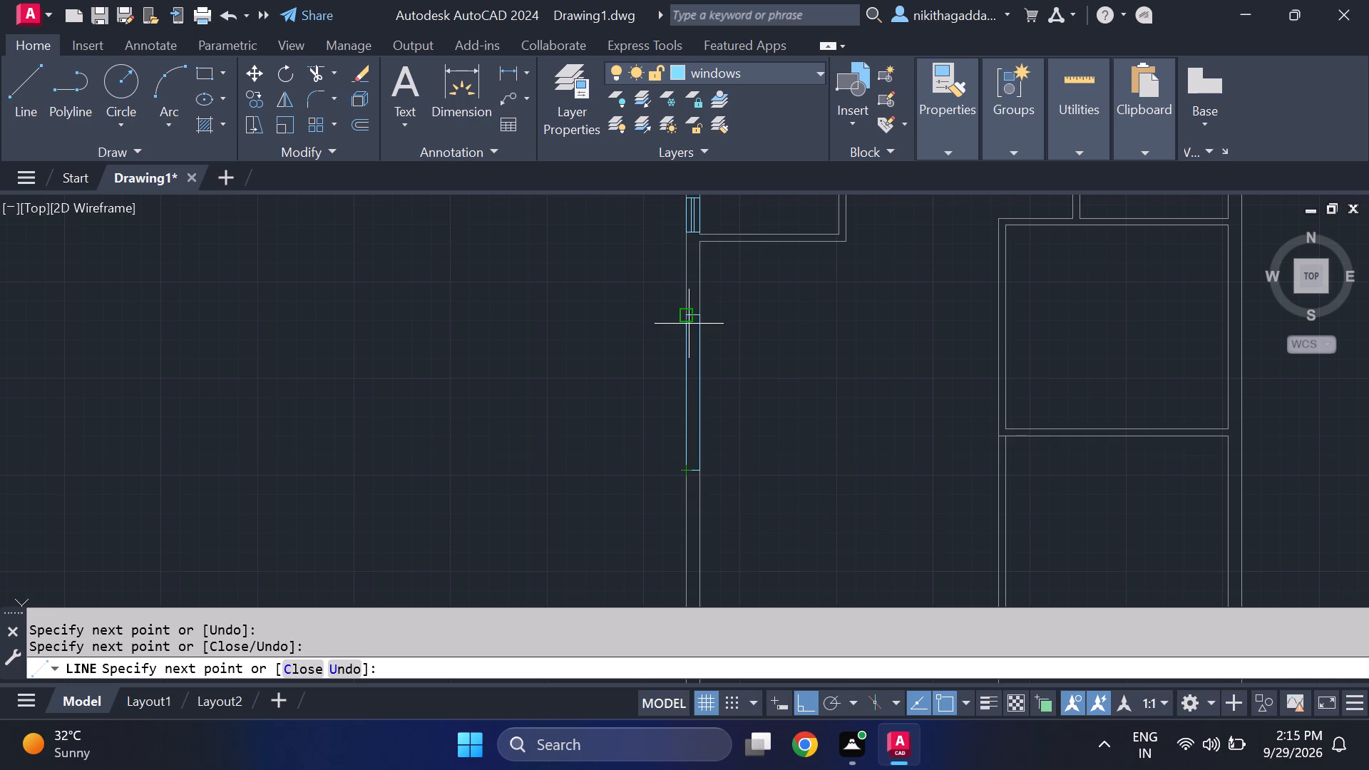
scroll(683, 314, up, 3)
click(693, 312)
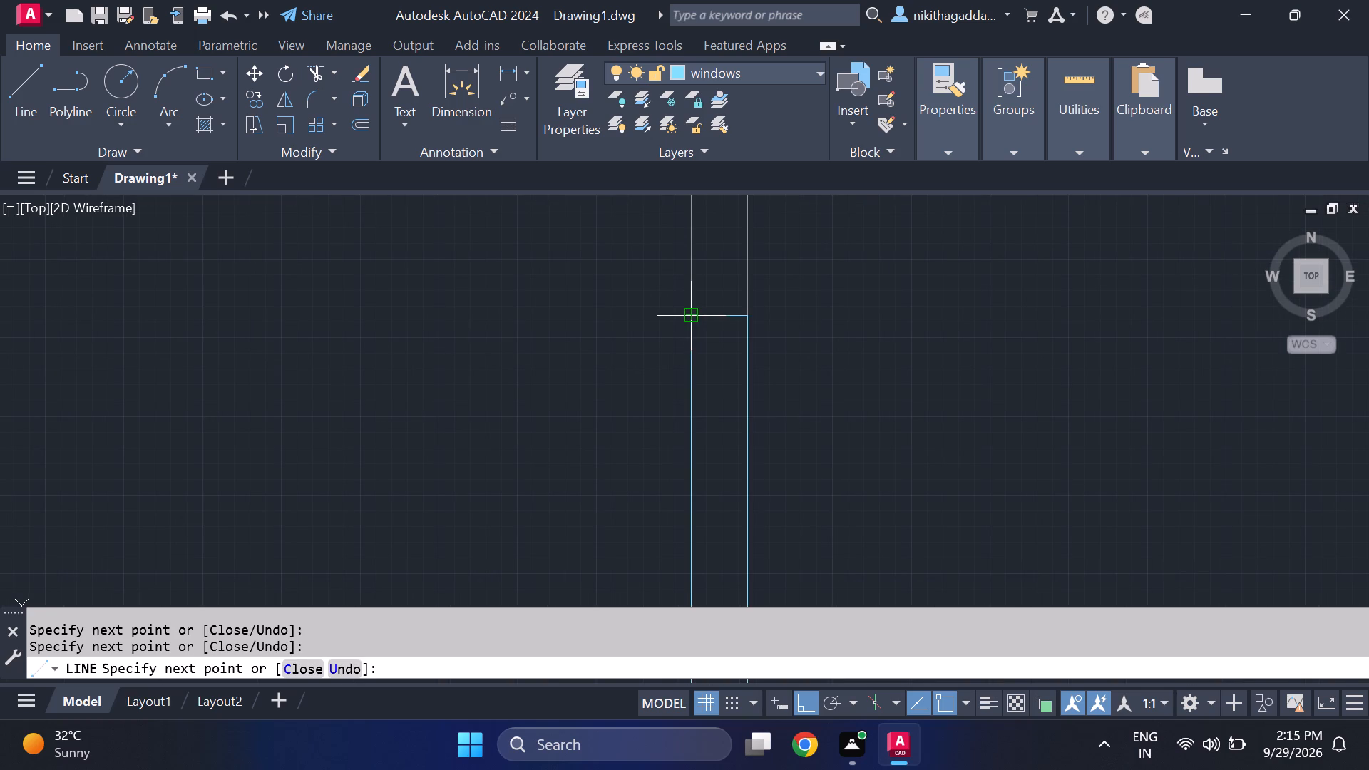
Add two parallel vertical lines inside the large room's window, running between its end lines.
scroll(715, 318, up, 3)
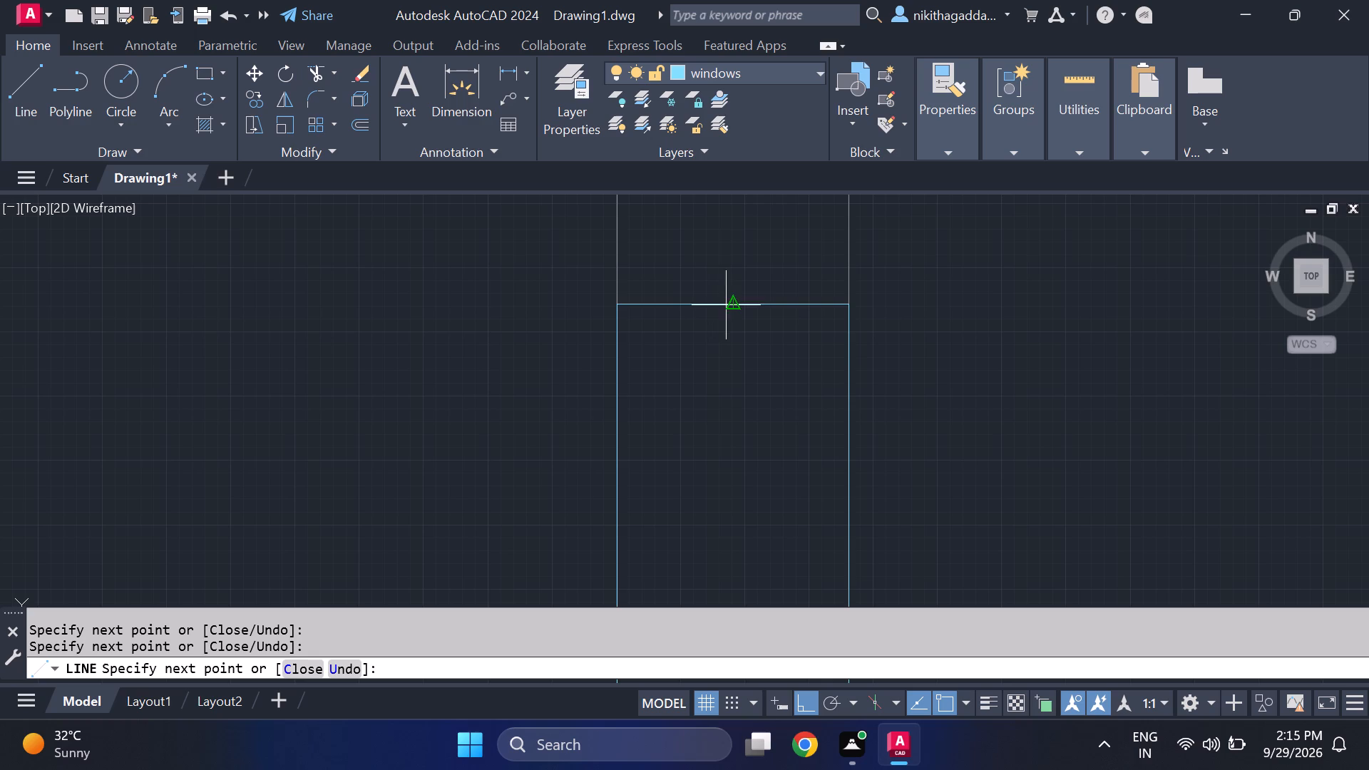
click(718, 305)
scroll(717, 371, down, 4)
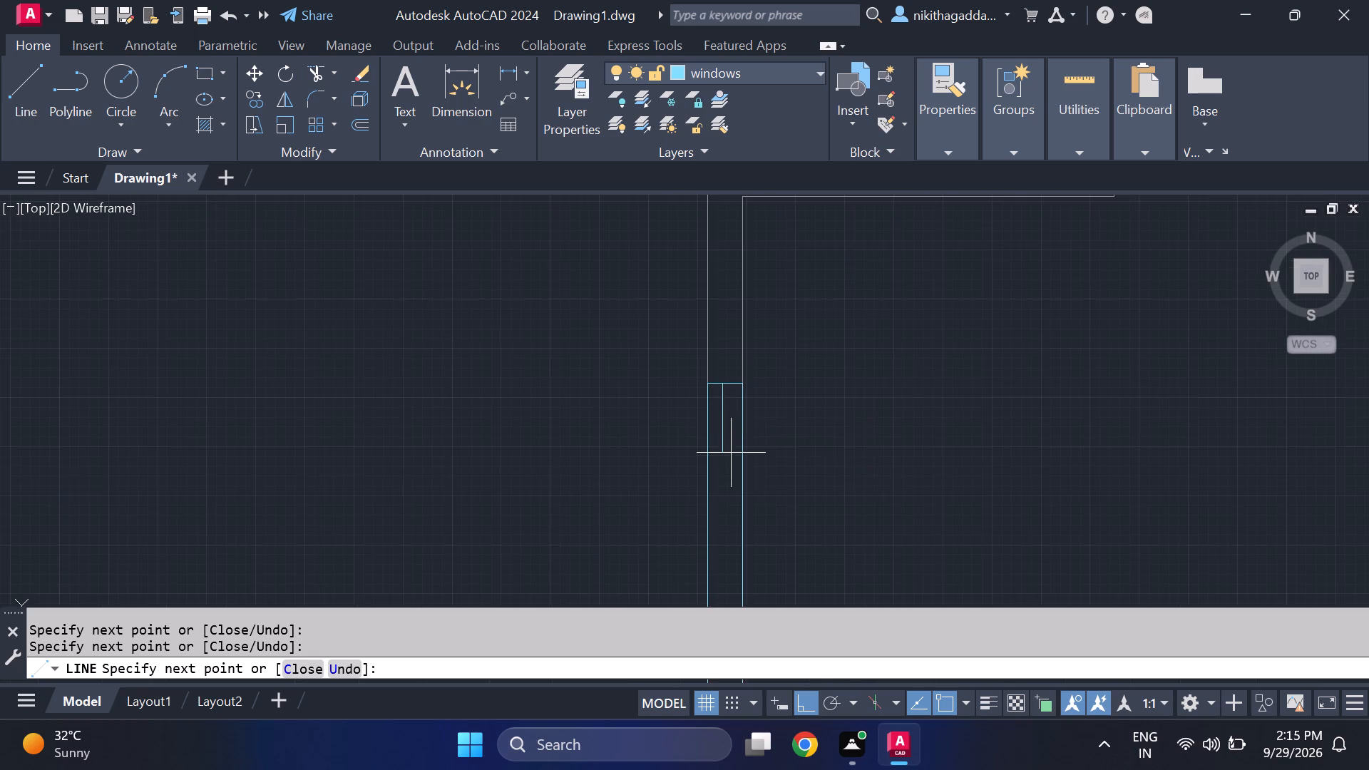
middle_drag(738, 571, 672, 359)
scroll(643, 541, up, 3)
middle_drag(647, 550, 677, 357)
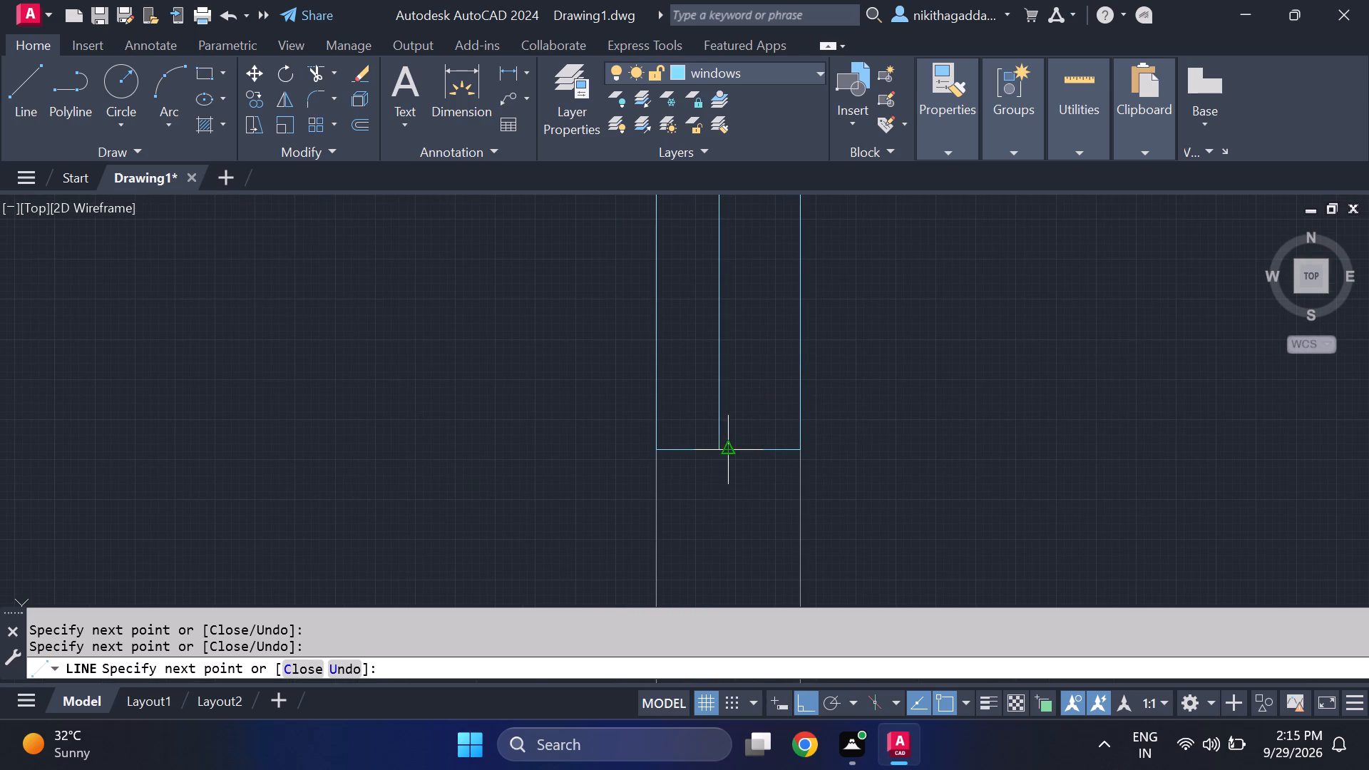
click(712, 455)
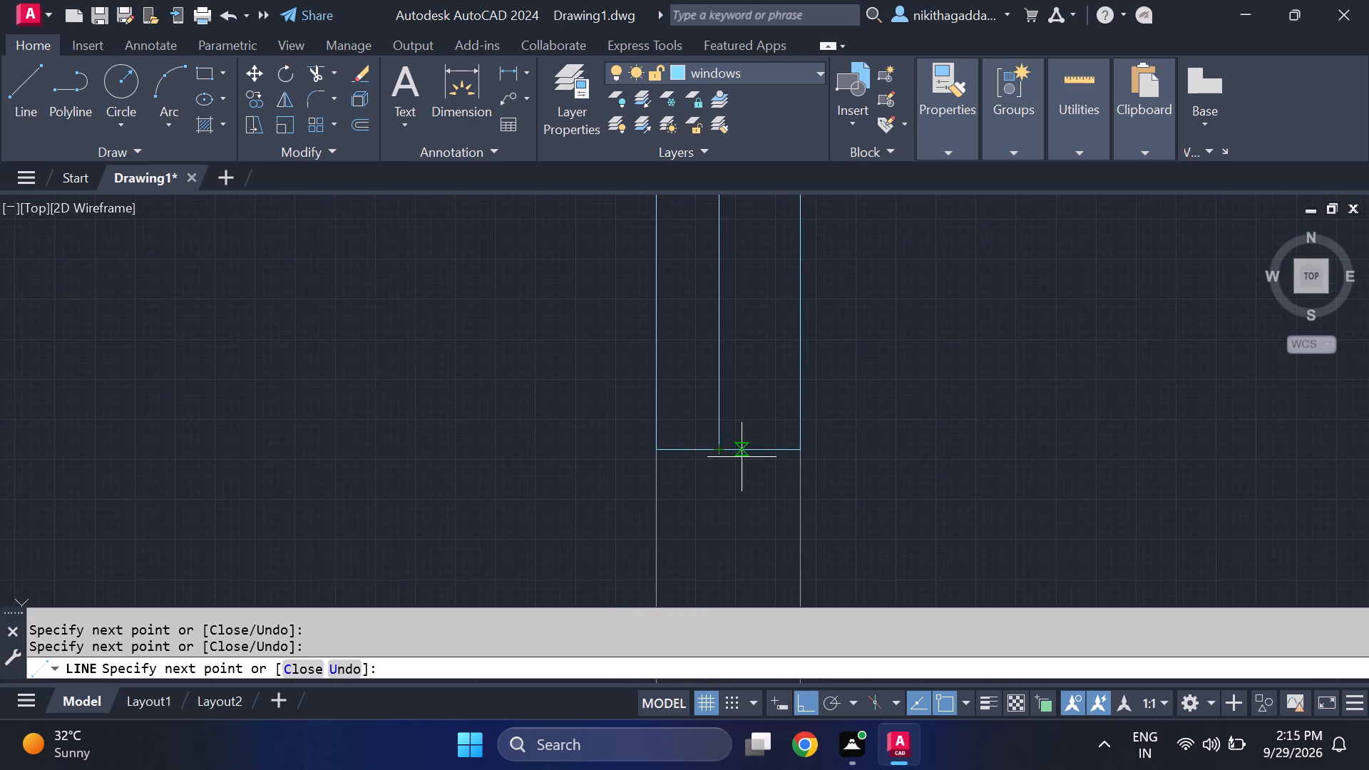
click(742, 451)
scroll(730, 294, down, 2)
middle_drag(733, 285, 759, 604)
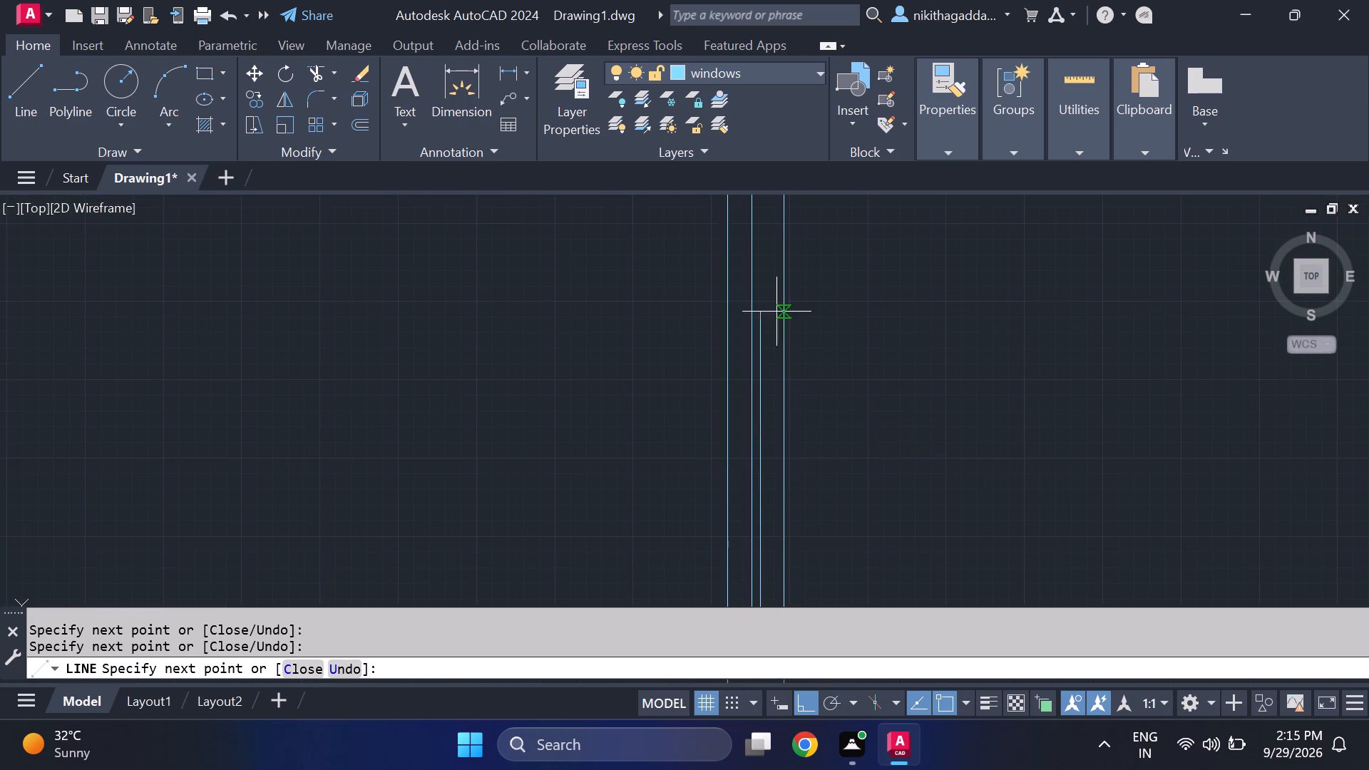
middle_drag(772, 298, 761, 608)
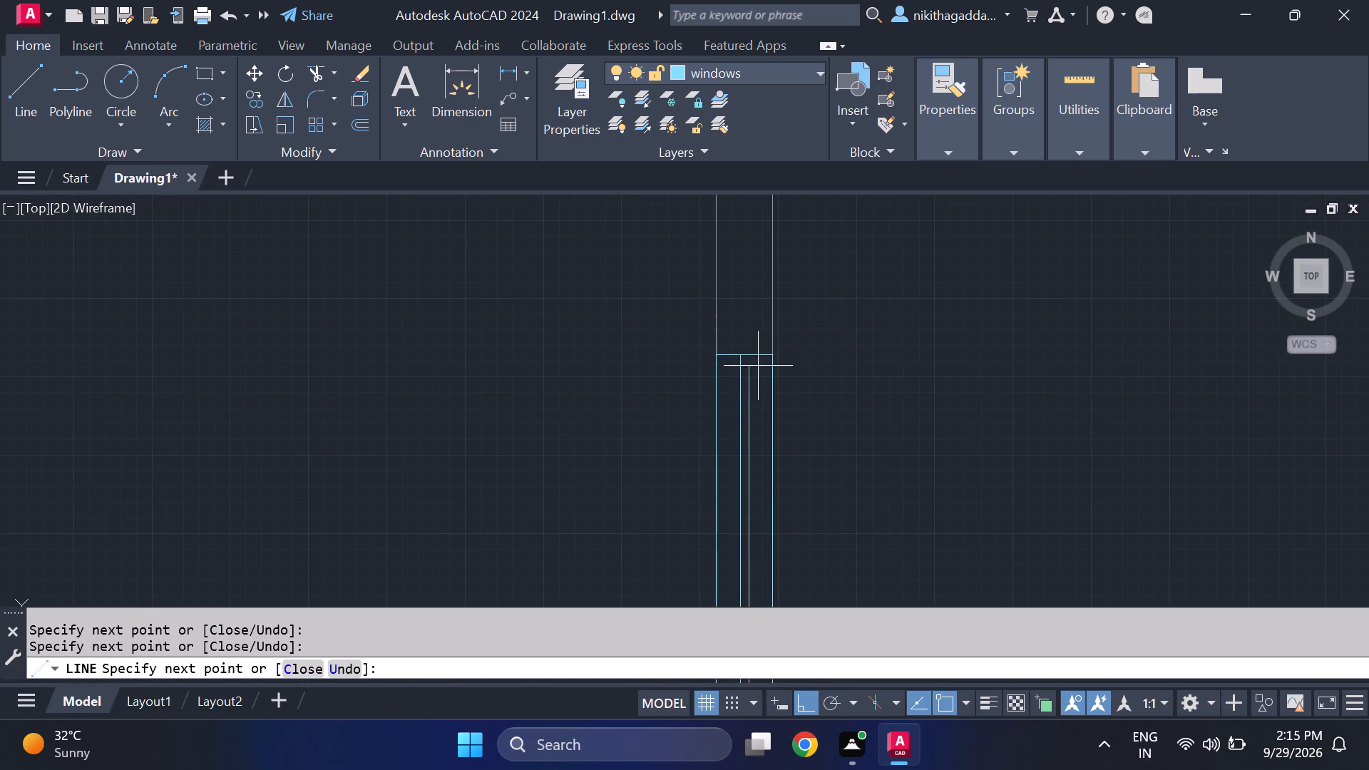
click(753, 359)
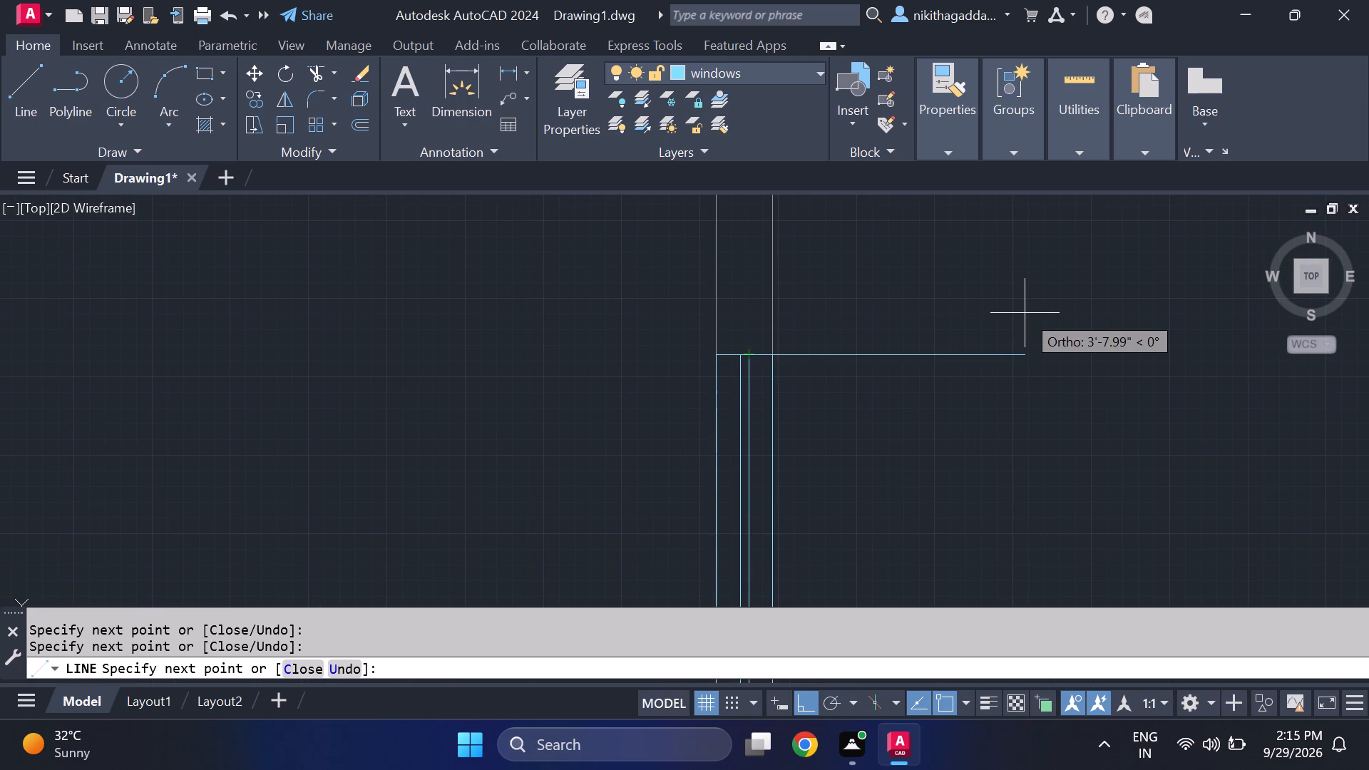
key(Return)
scroll(1037, 329, down, 5)
middle_drag(907, 324, 571, 373)
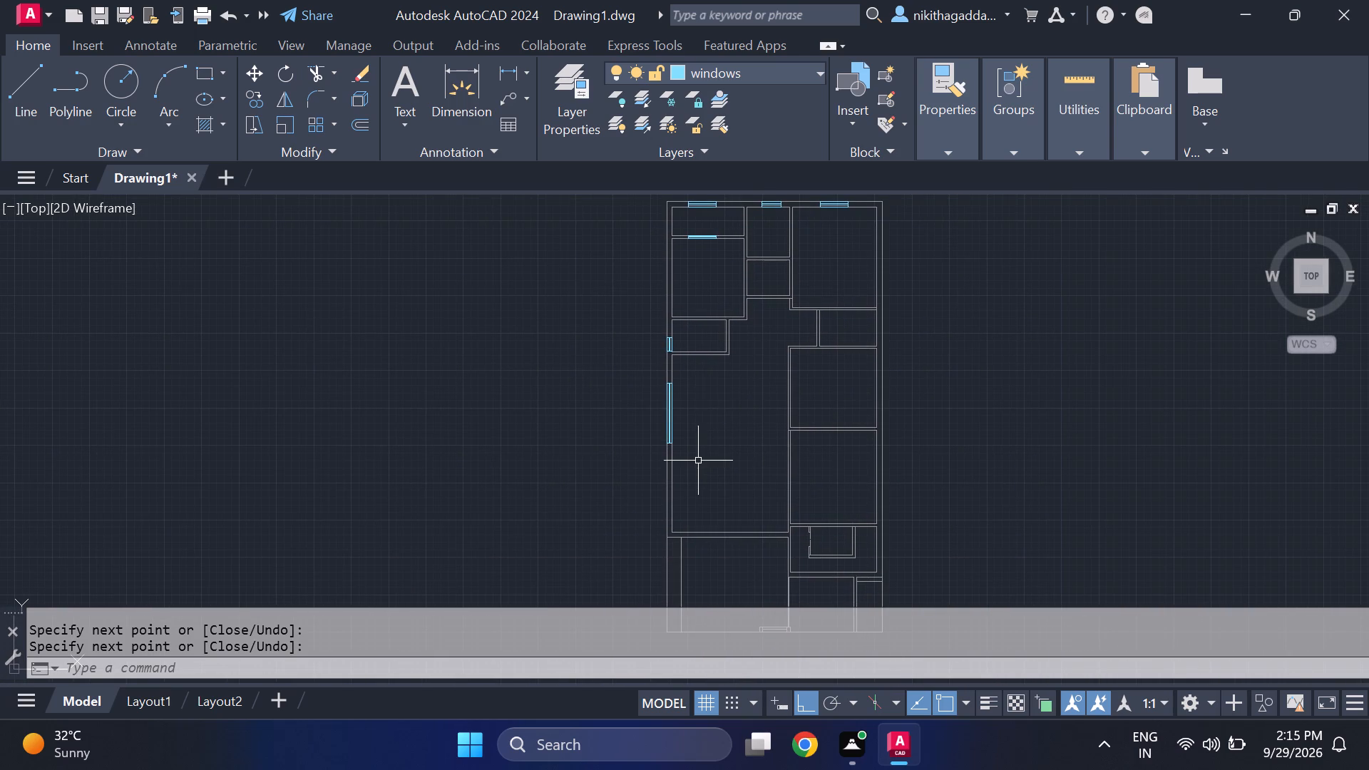
Draw a rectangular window outline across the large left room's bottom wall, between the room and the front area.
key(l)
key(Return)
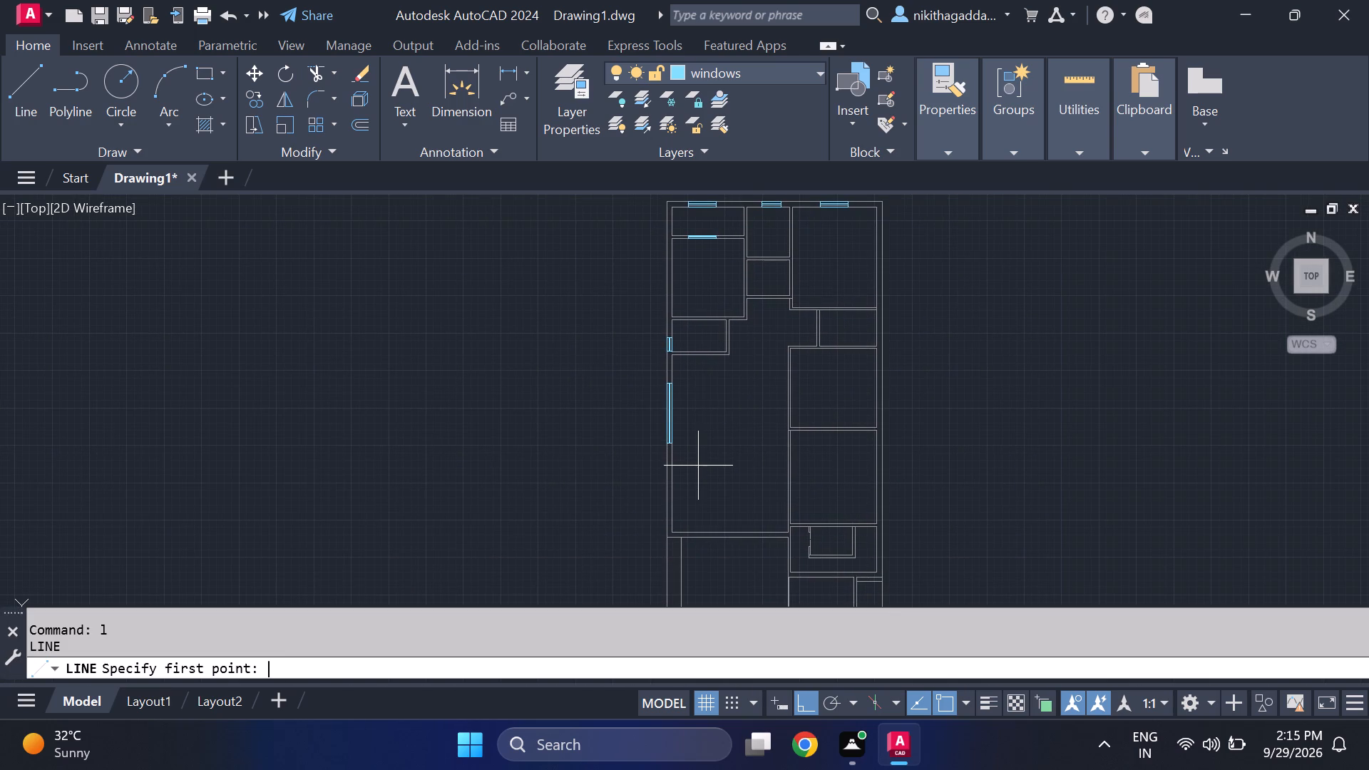
middle_drag(719, 525, 655, 424)
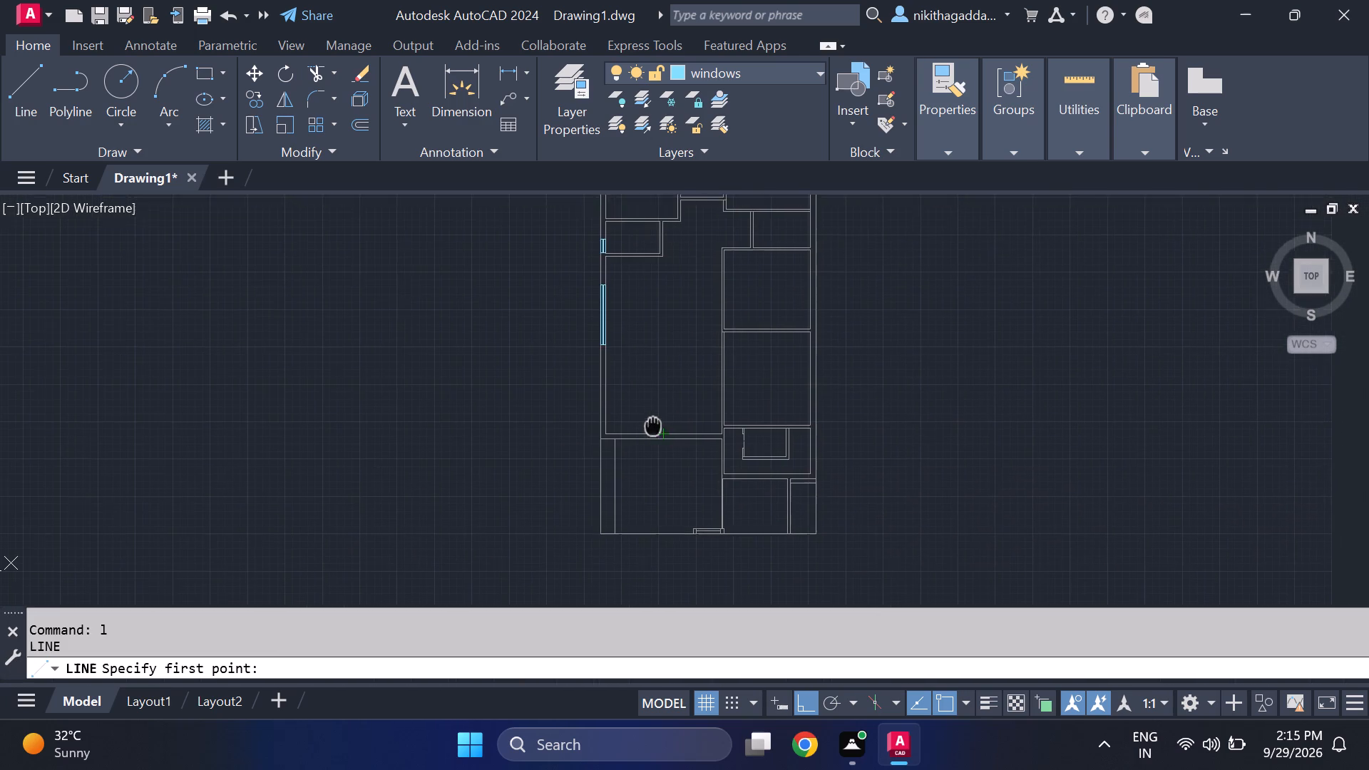
middle_drag(655, 424, 657, 426)
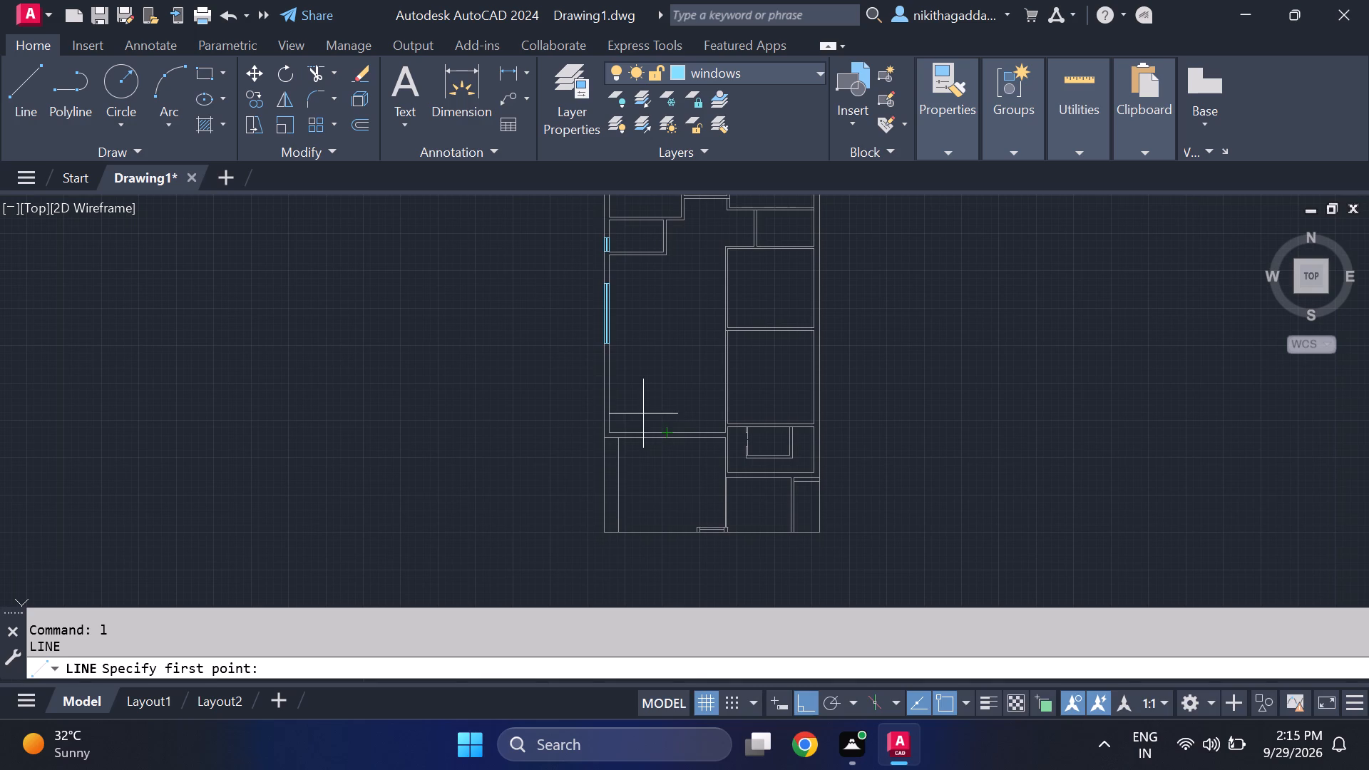
scroll(637, 446, up, 2)
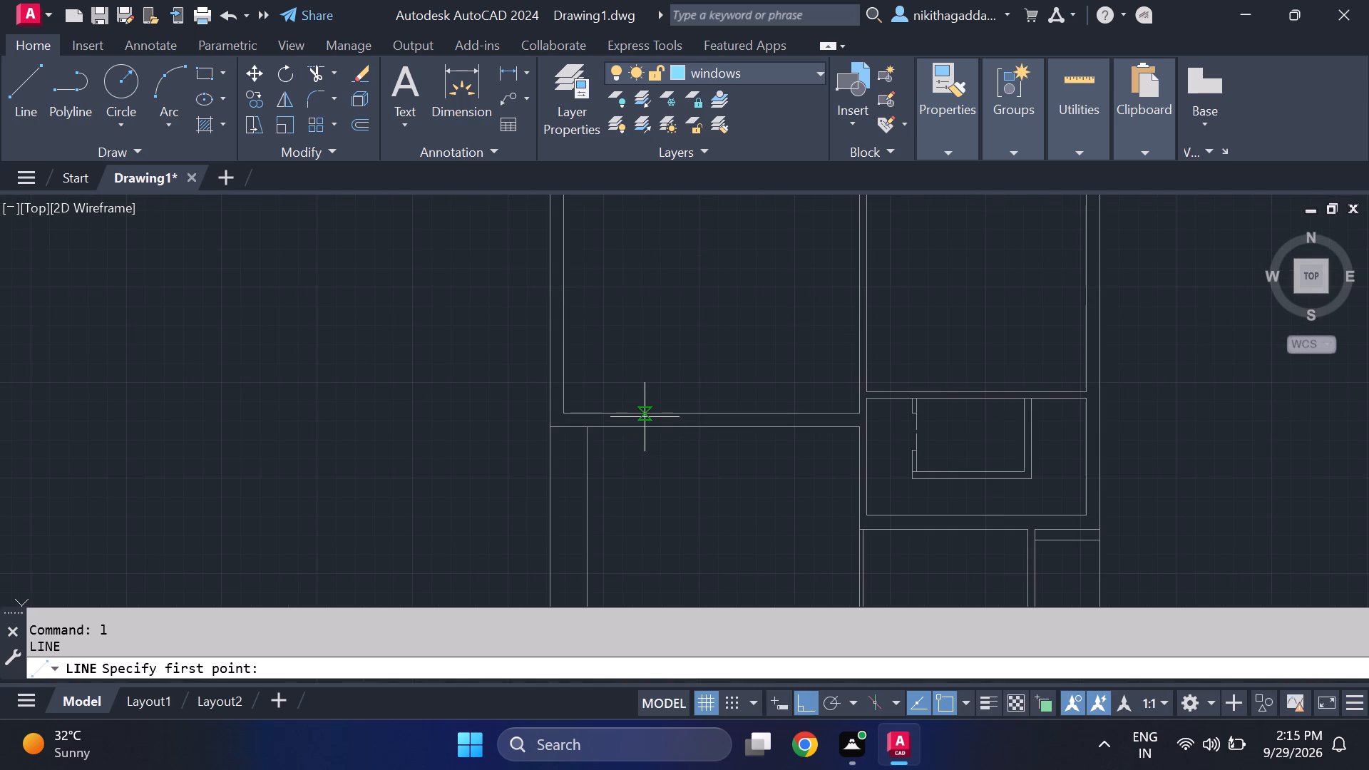
click(641, 417)
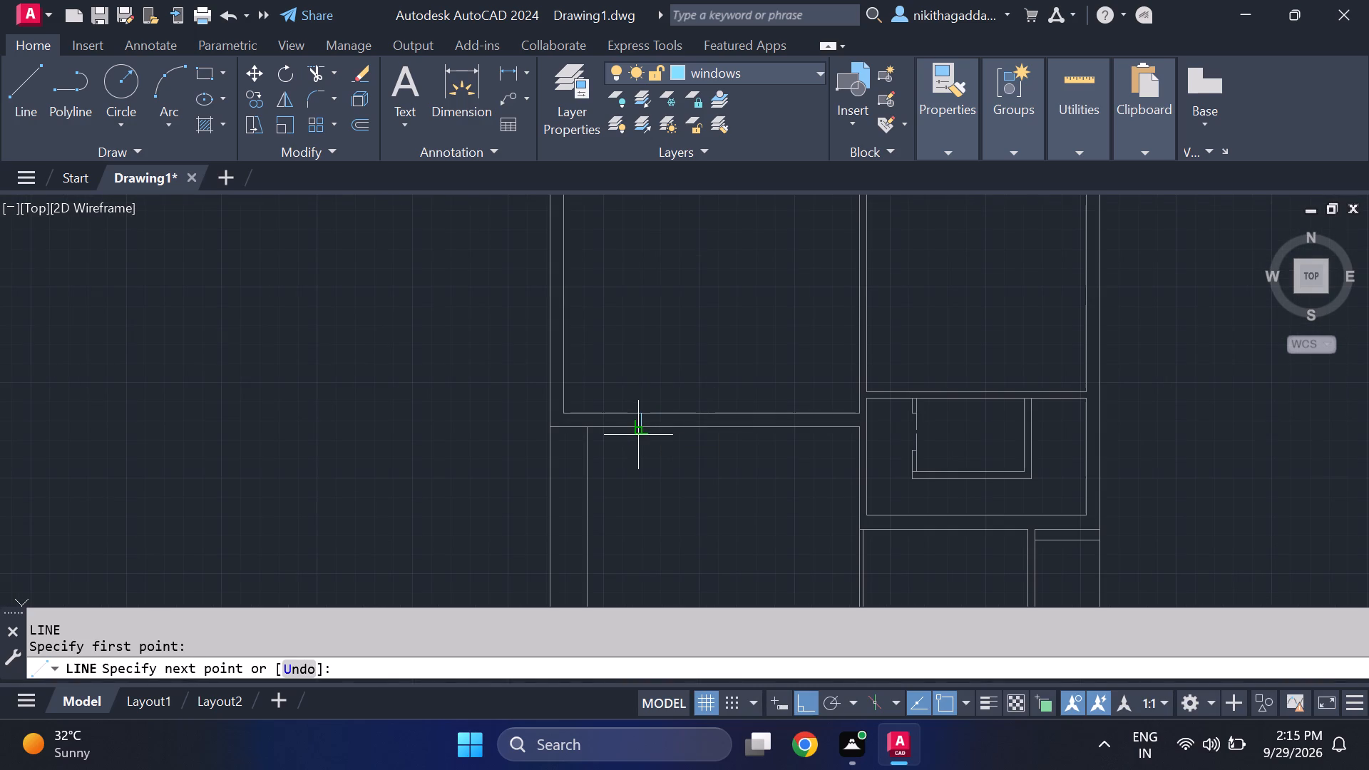
click(641, 428)
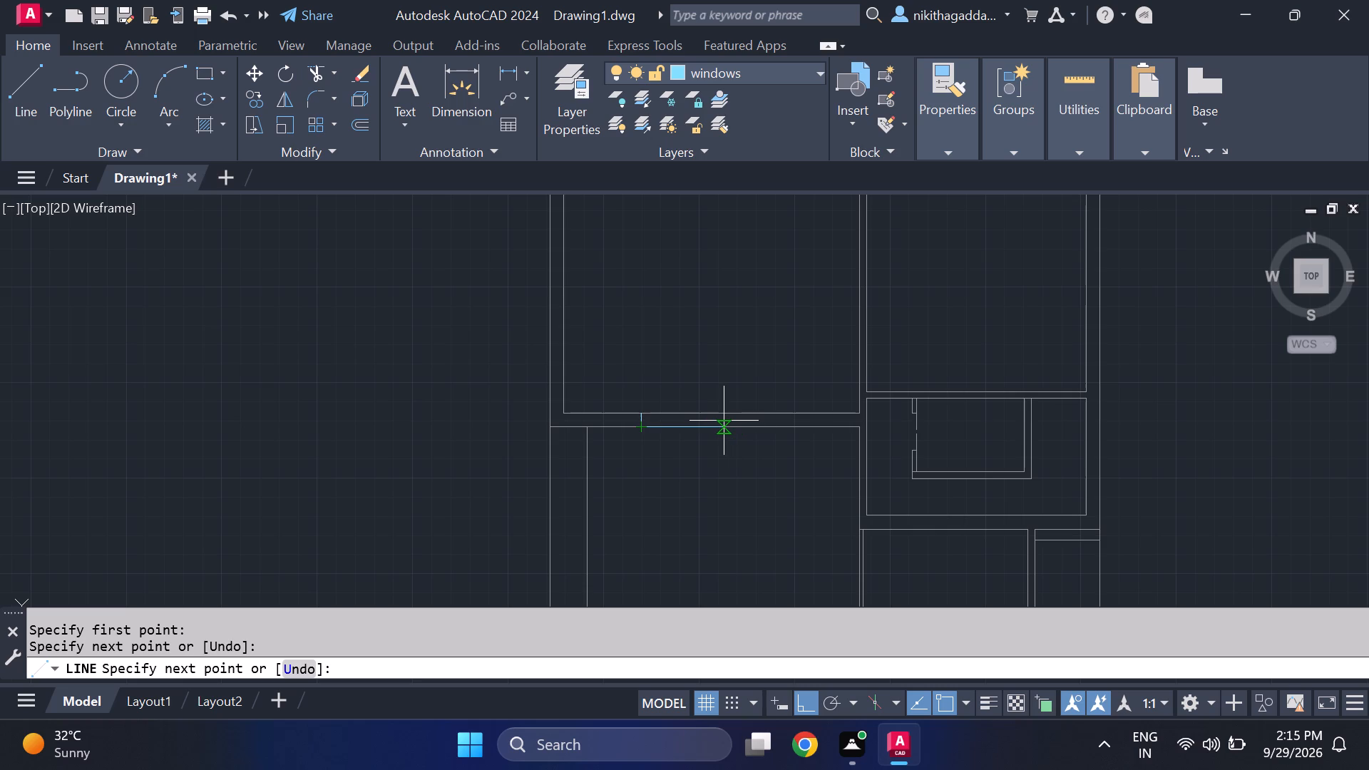
scroll(724, 421, up, 3)
click(741, 433)
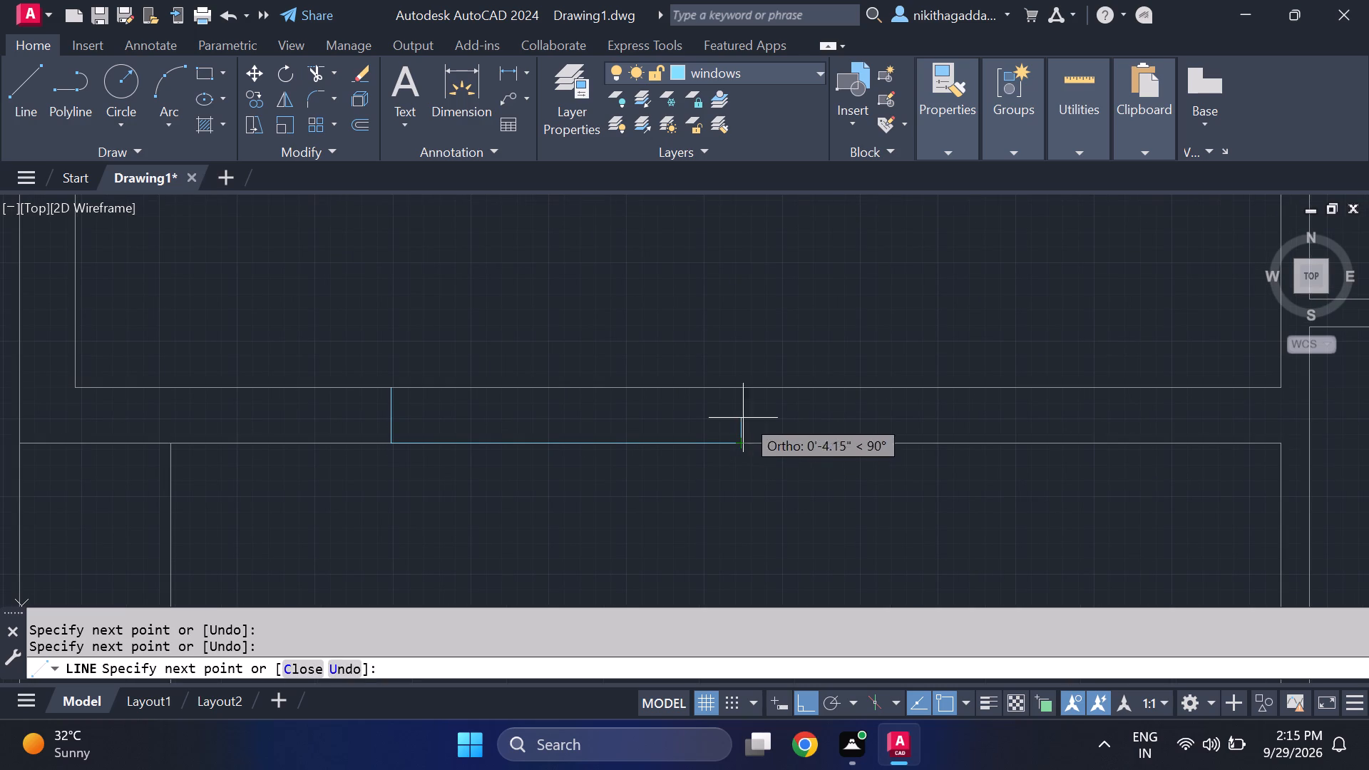
click(742, 382)
click(391, 388)
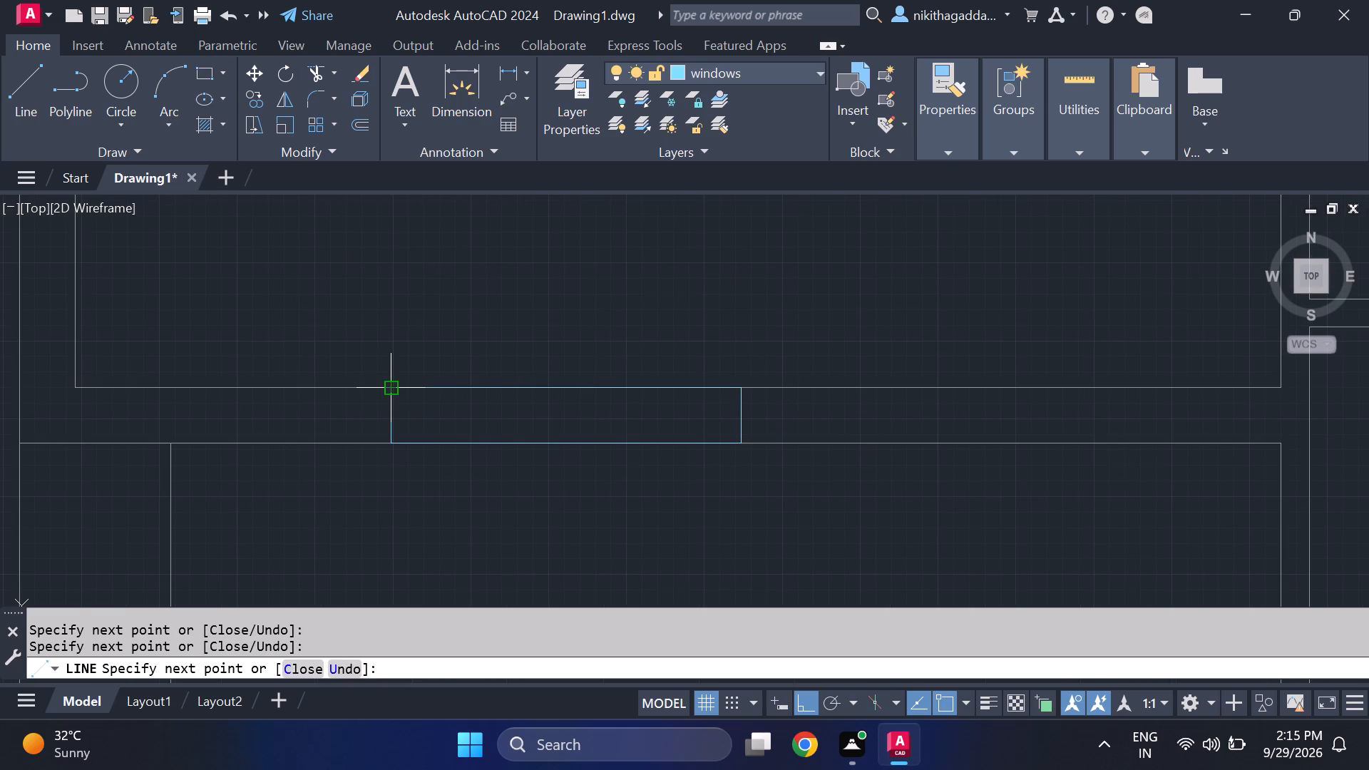
Add two parallel horizontal lines inside the bottom-wall window, running between its end lines.
scroll(389, 399, up, 3)
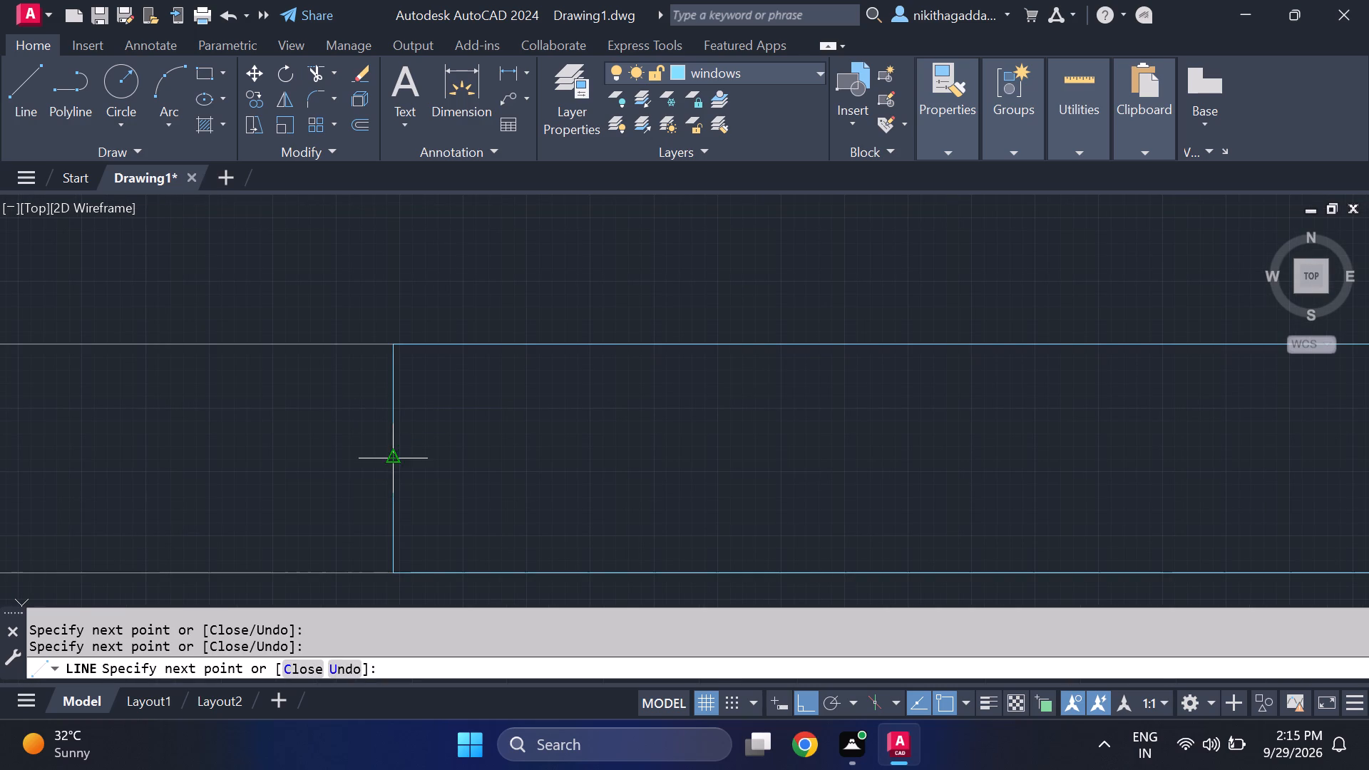
click(396, 443)
middle_drag(1066, 448, 424, 401)
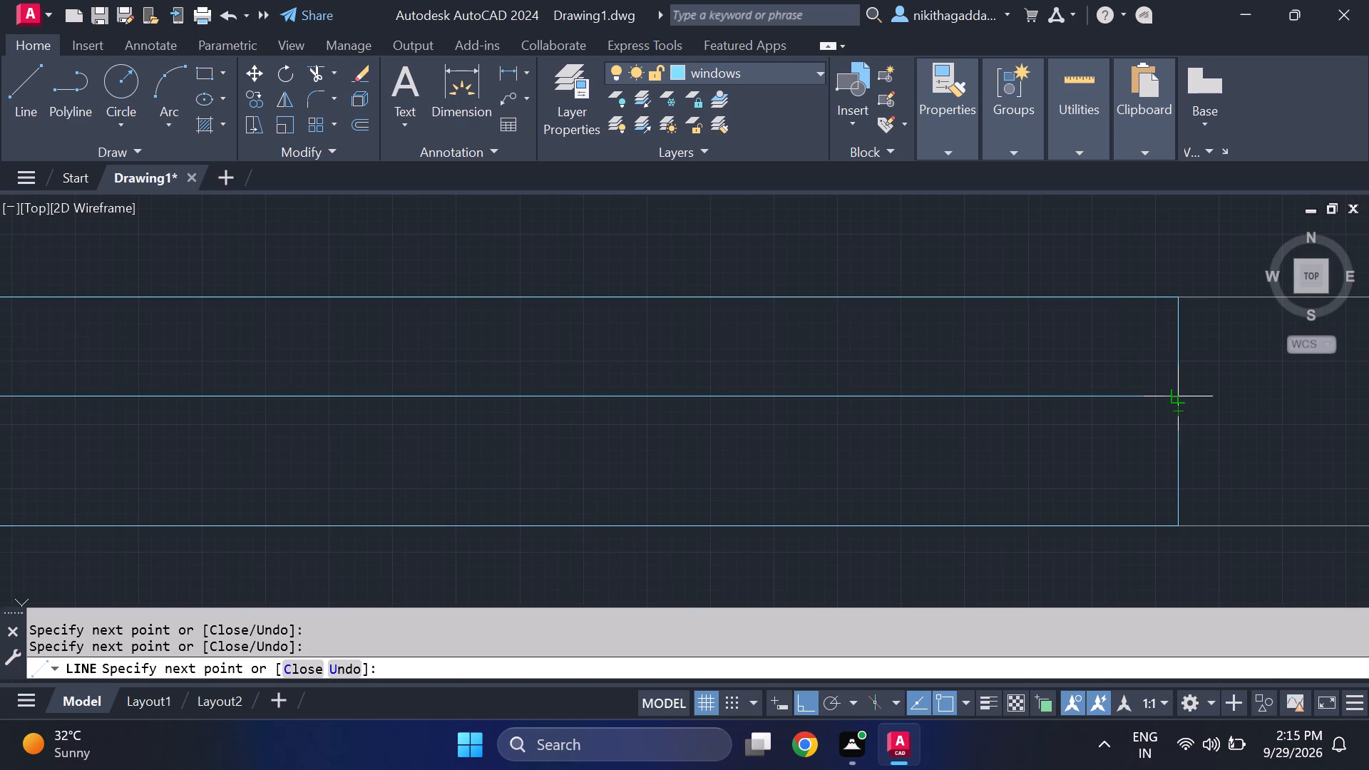
click(1180, 398)
drag(1181, 423, 1170, 423)
middle_drag(260, 481, 424, 329)
scroll(115, 341, down, 3)
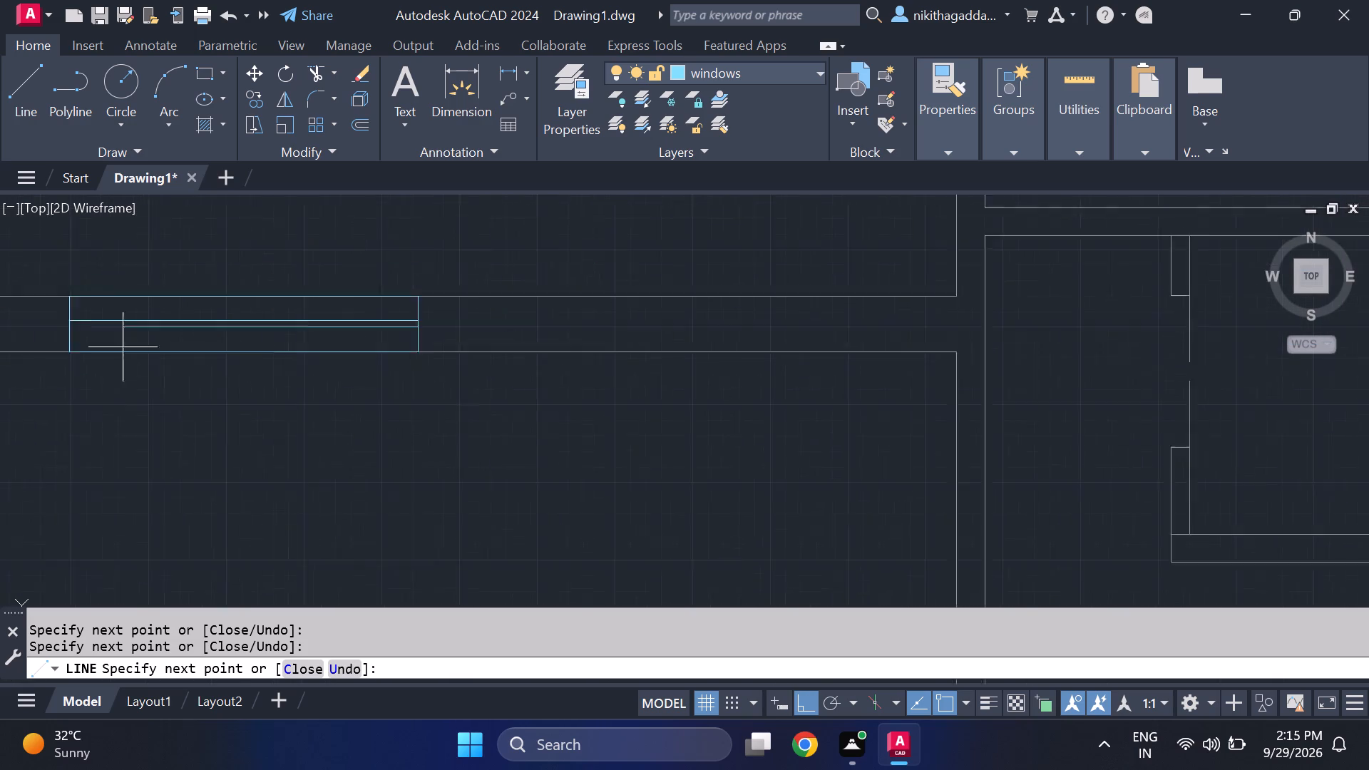
scroll(125, 350, down, 1)
middle_drag(121, 343, 260, 378)
scroll(256, 373, up, 3)
click(147, 366)
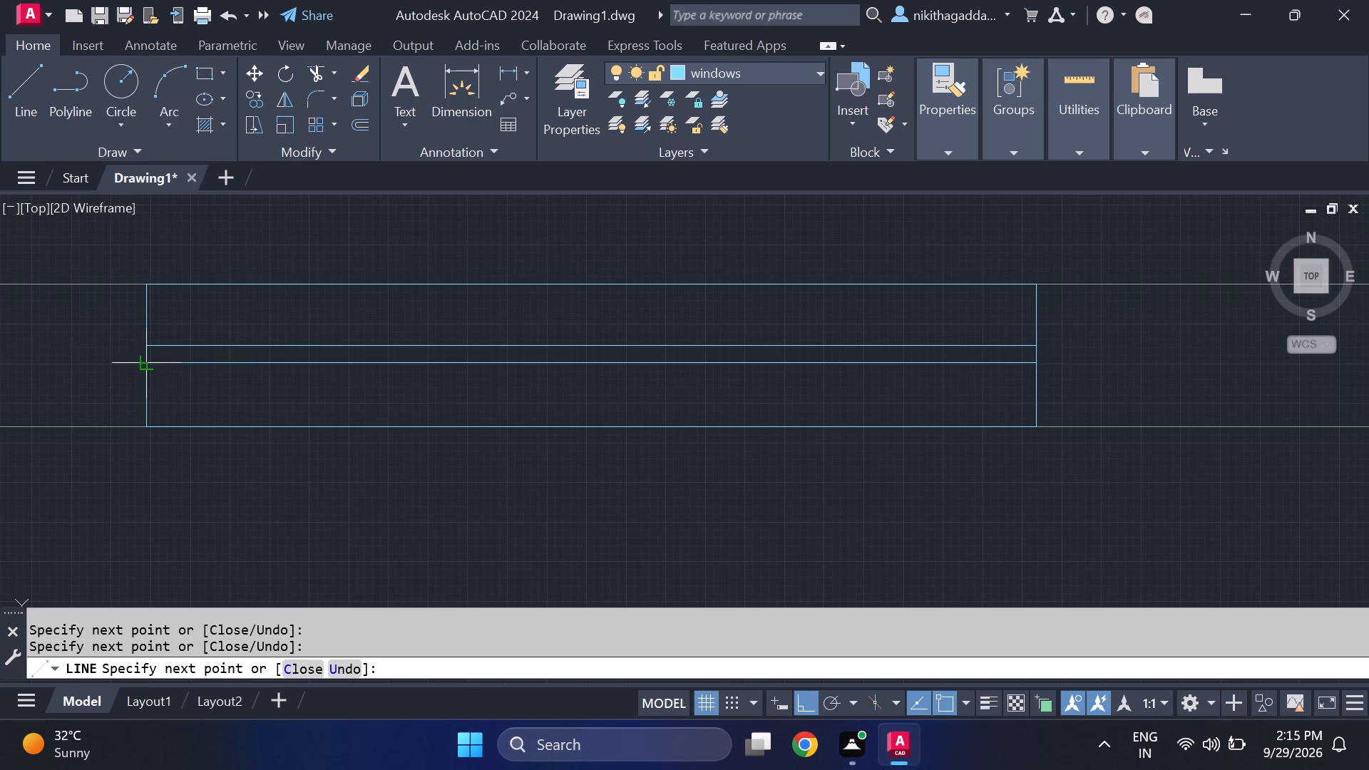
key(Return)
Draw a rectangular window outline across the right outer wall beside the small room below the upper-right bedroom.
key(Return)
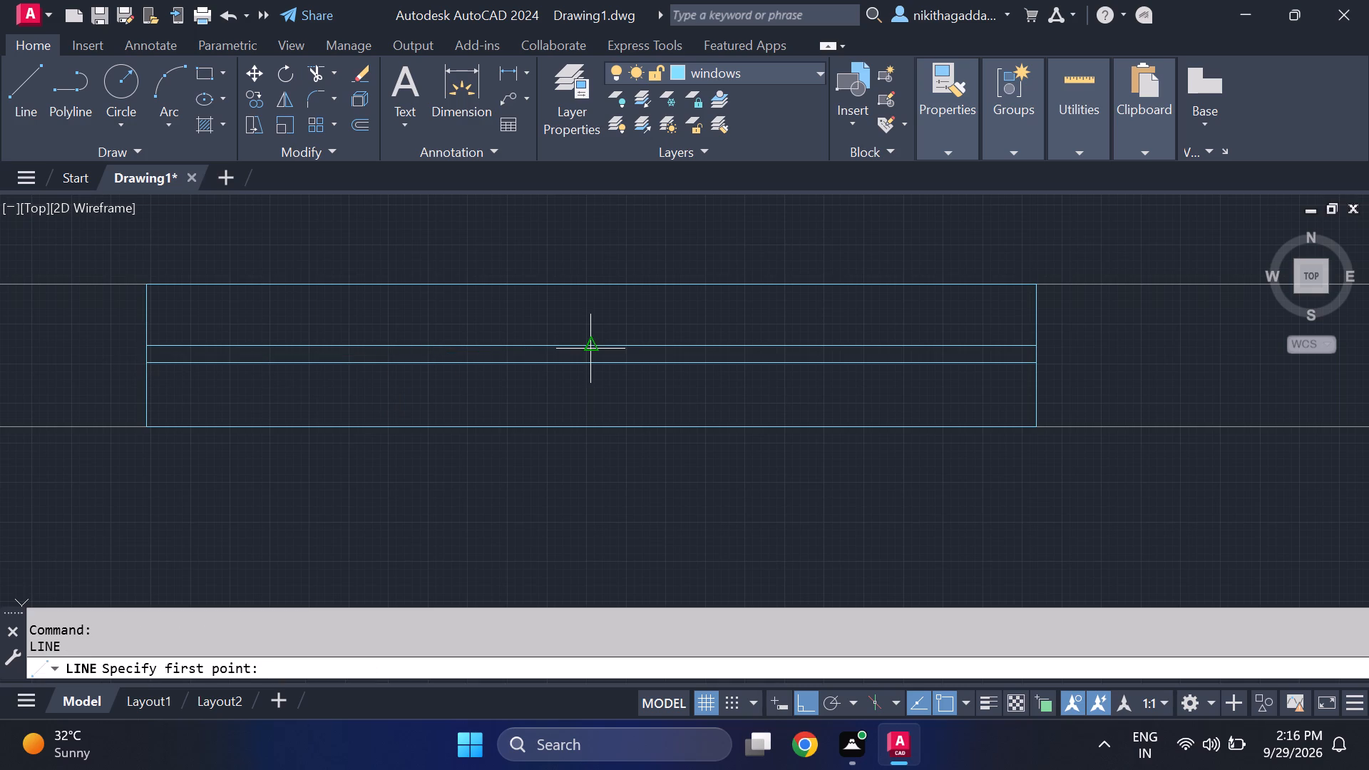
scroll(595, 355, down, 2)
scroll(736, 381, down, 3)
middle_drag(833, 347, 800, 369)
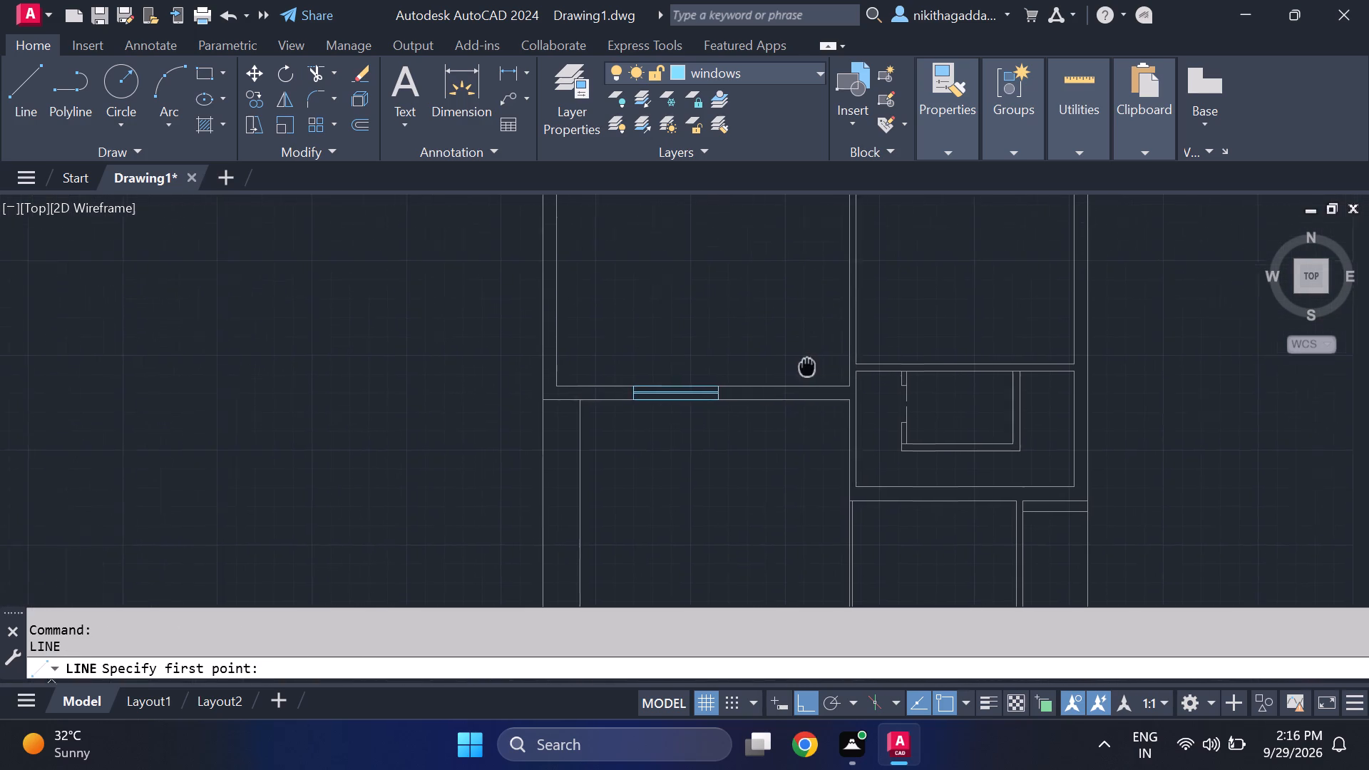
middle_drag(800, 369, 443, 458)
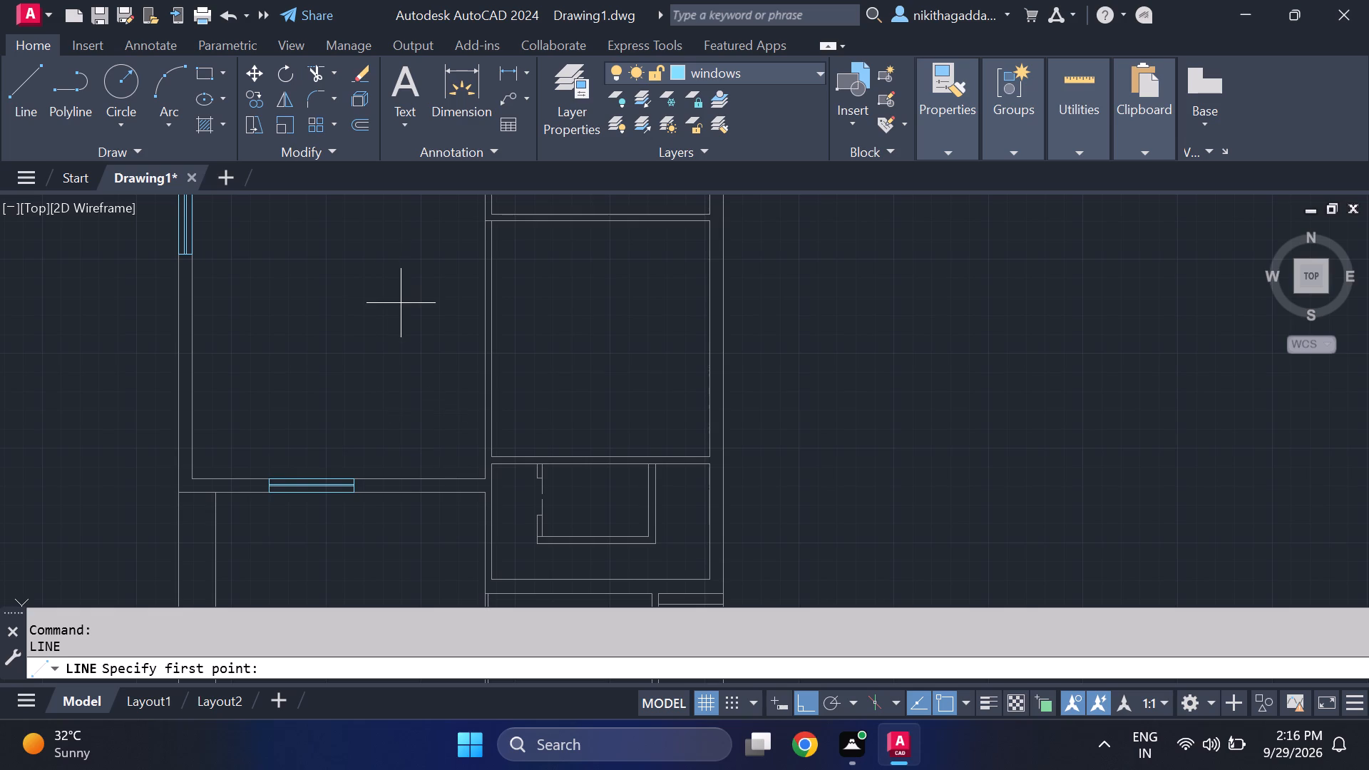
middle_drag(401, 303, 340, 366)
scroll(342, 351, down, 2)
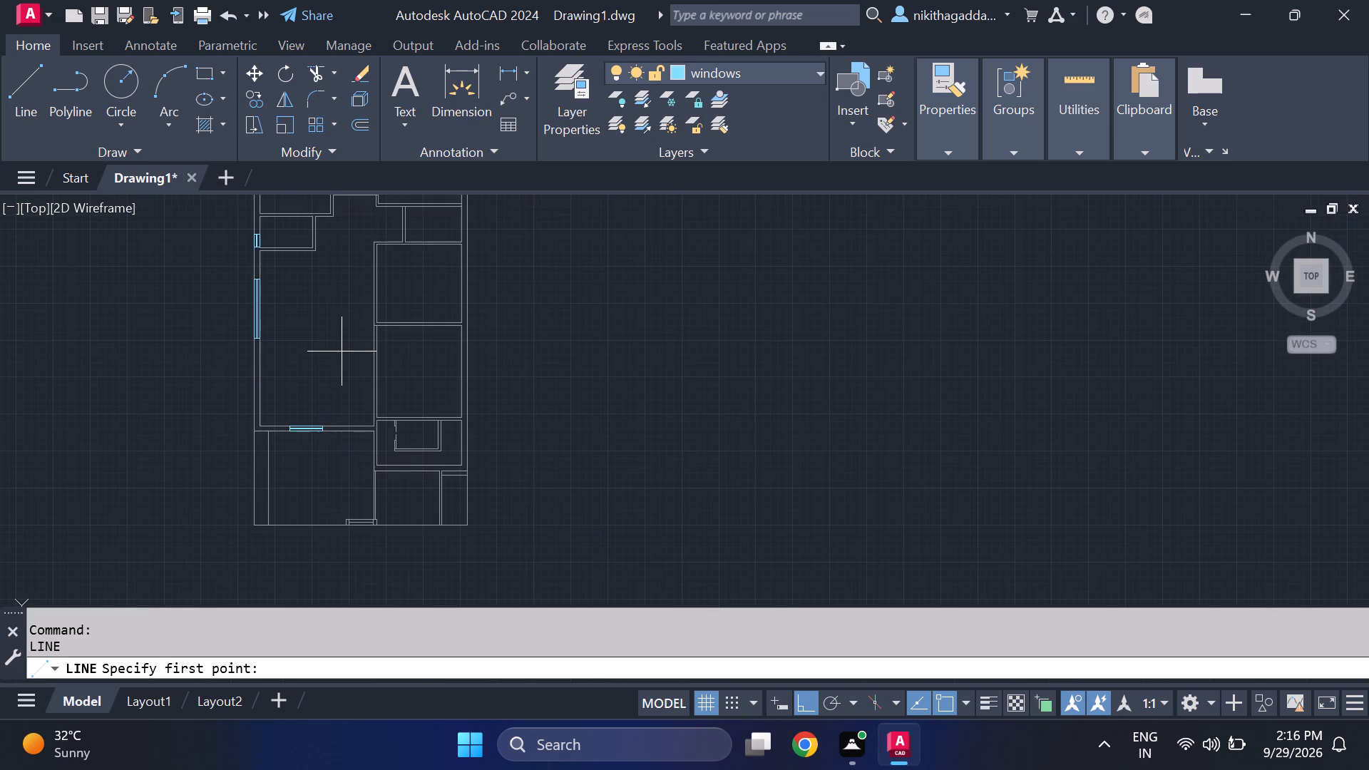
scroll(347, 344, up, 3)
scroll(347, 344, down, 4)
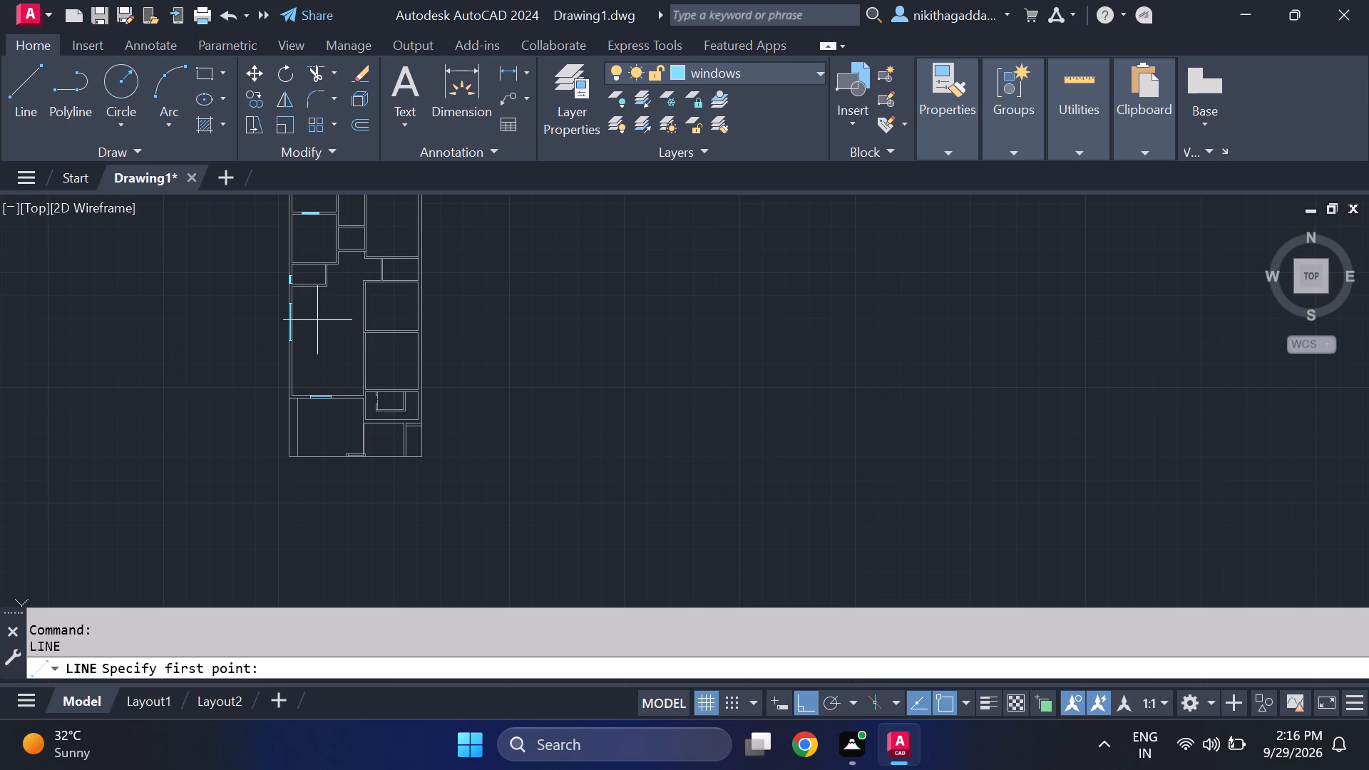
middle_drag(354, 333, 200, 384)
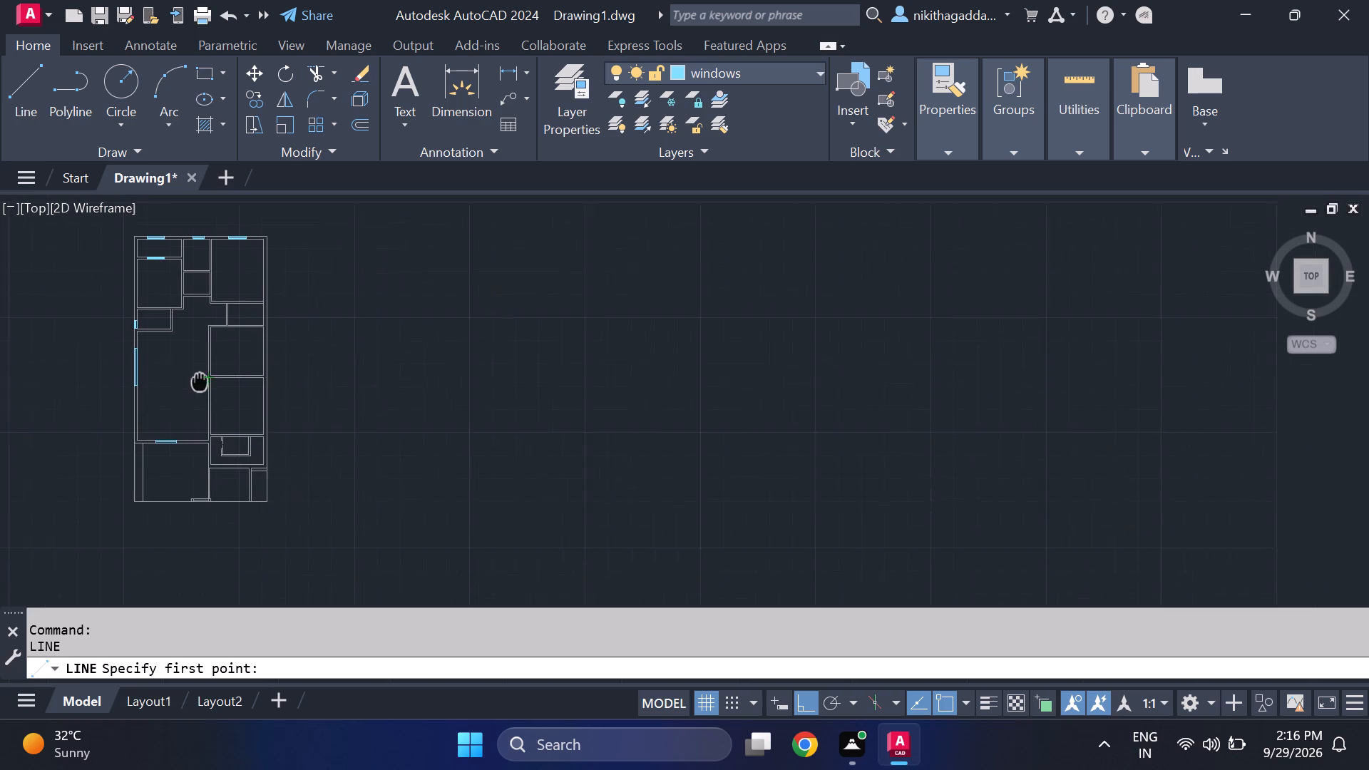
middle_drag(200, 384, 201, 391)
scroll(261, 374, down, 1)
scroll(292, 360, up, 2)
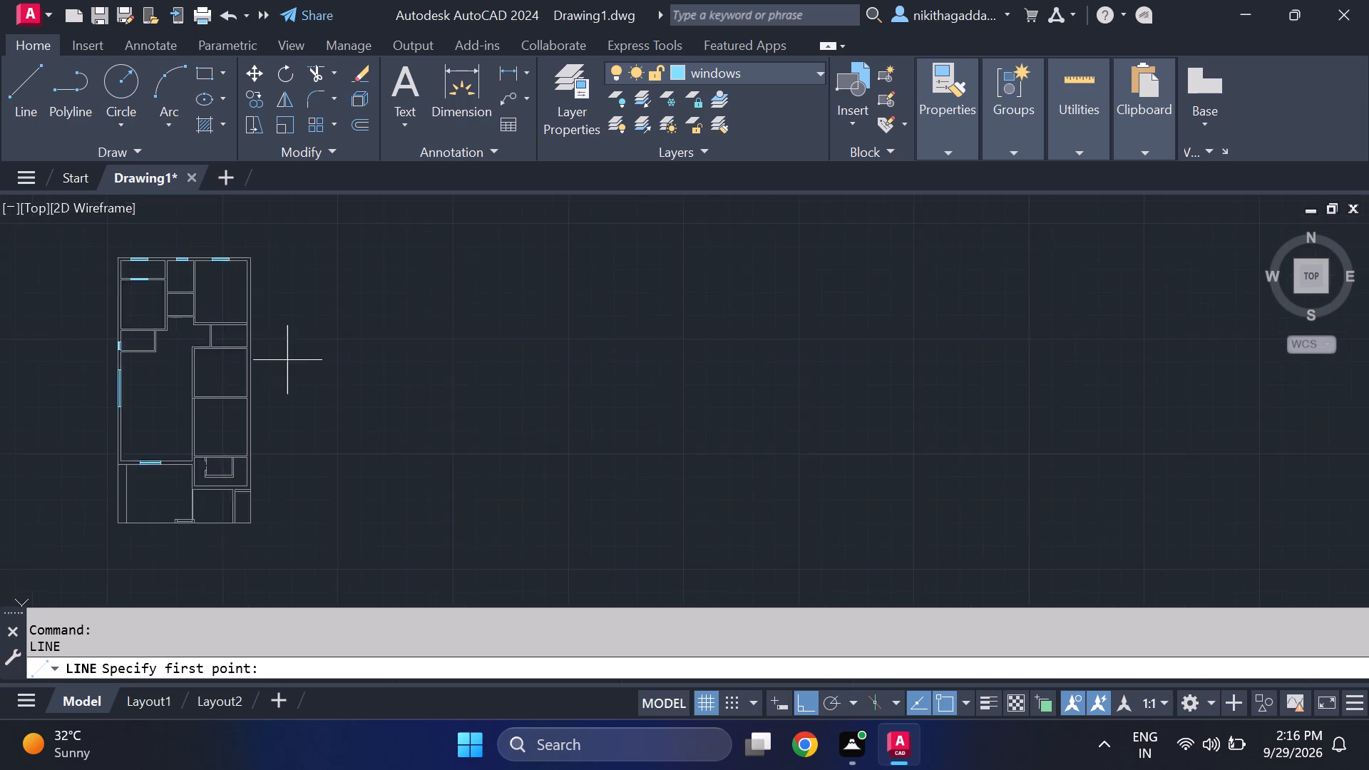
middle_drag(212, 346, 340, 393)
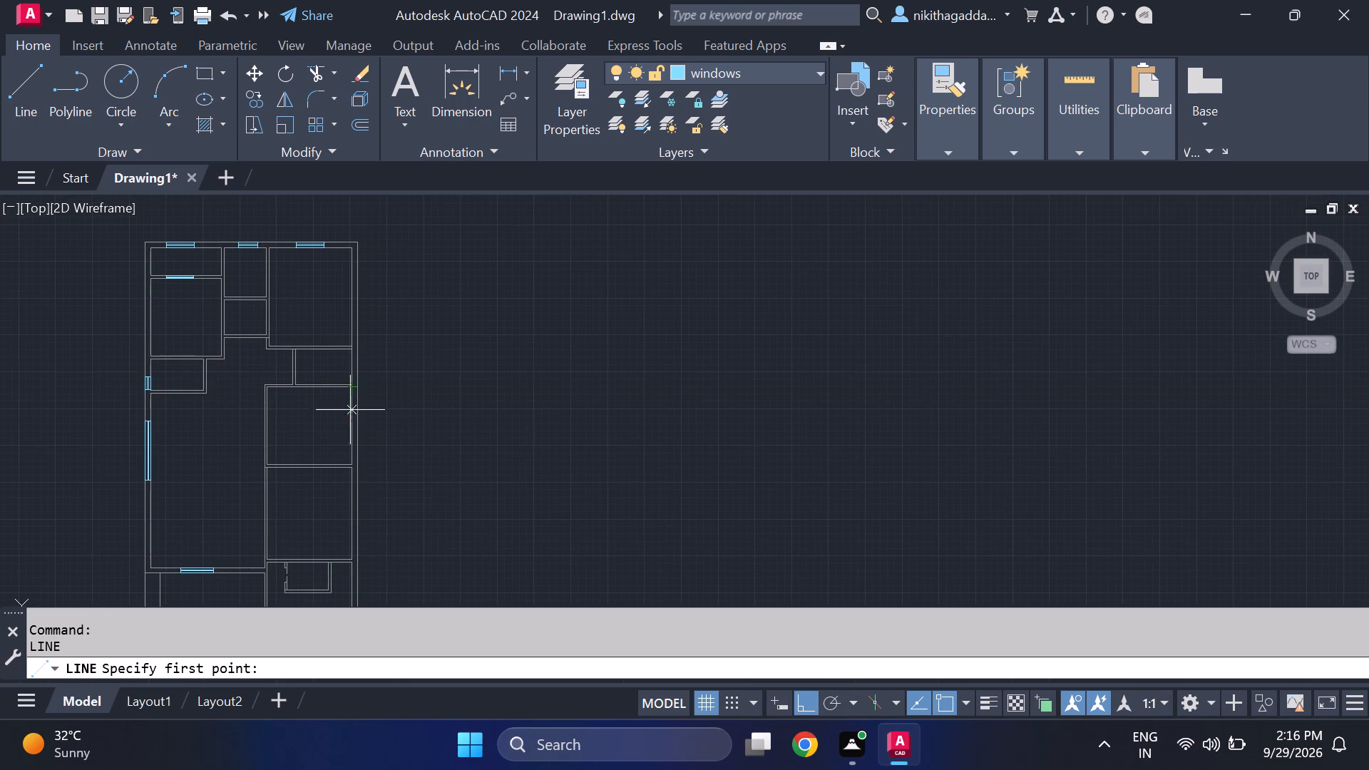
scroll(349, 348, up, 3)
middle_drag(344, 400, 455, 359)
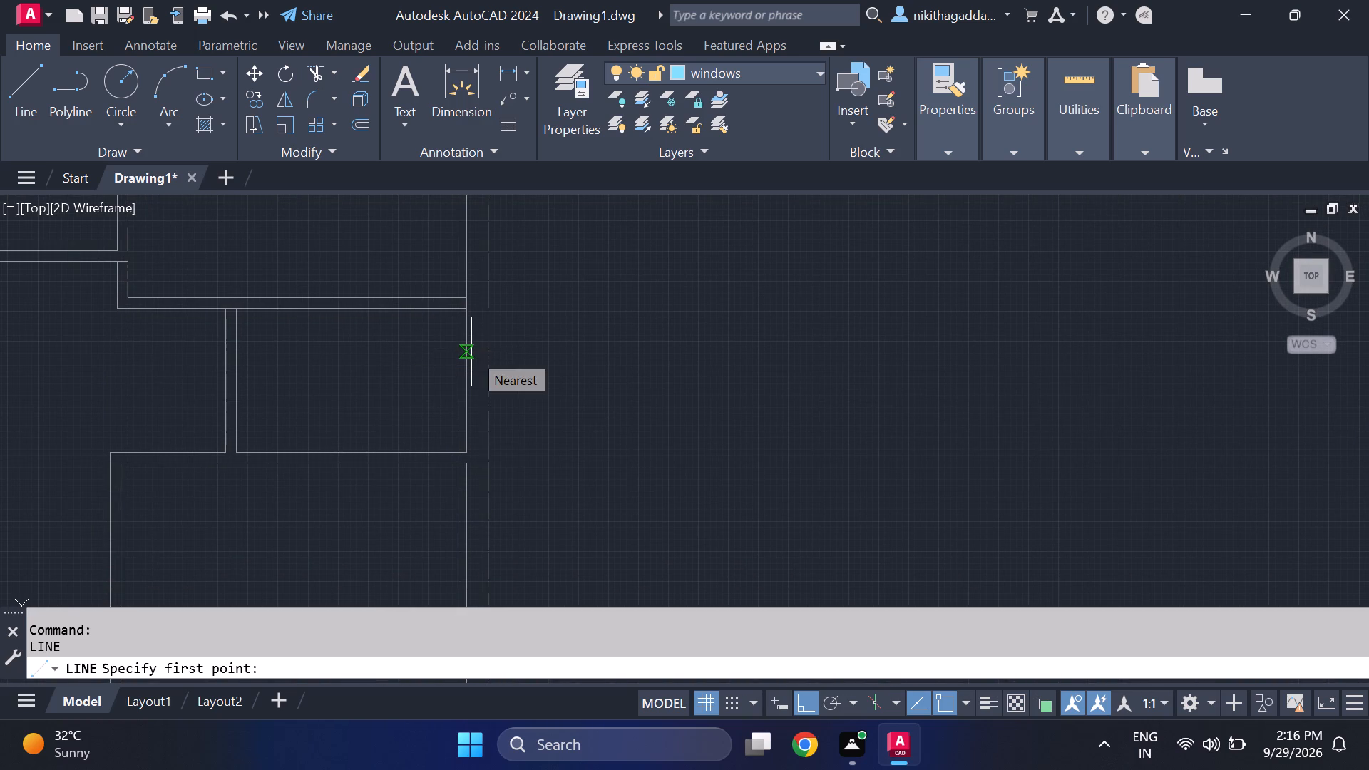
click(467, 347)
click(488, 349)
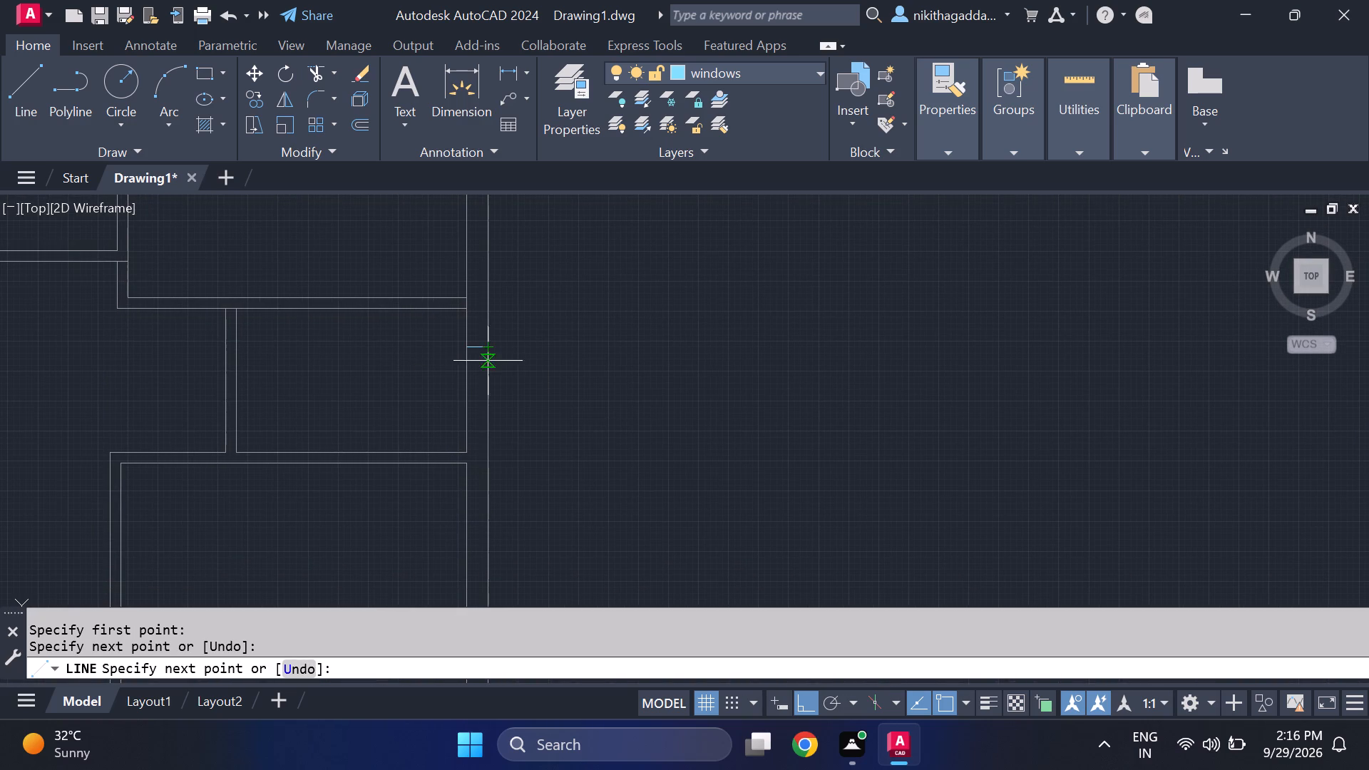
click(490, 423)
click(466, 426)
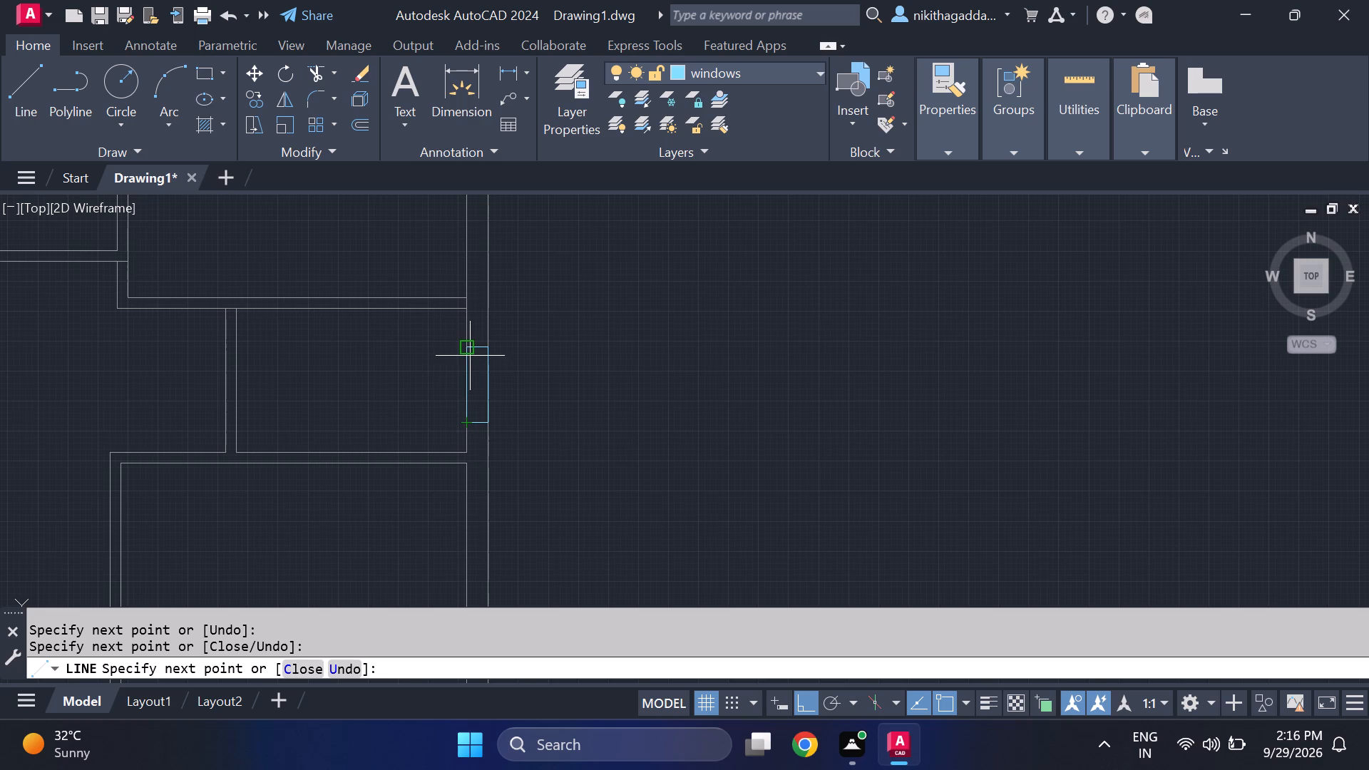
click(469, 354)
Add two parallel vertical lines inside the right-wall window, running between its end lines.
scroll(469, 354, up, 2)
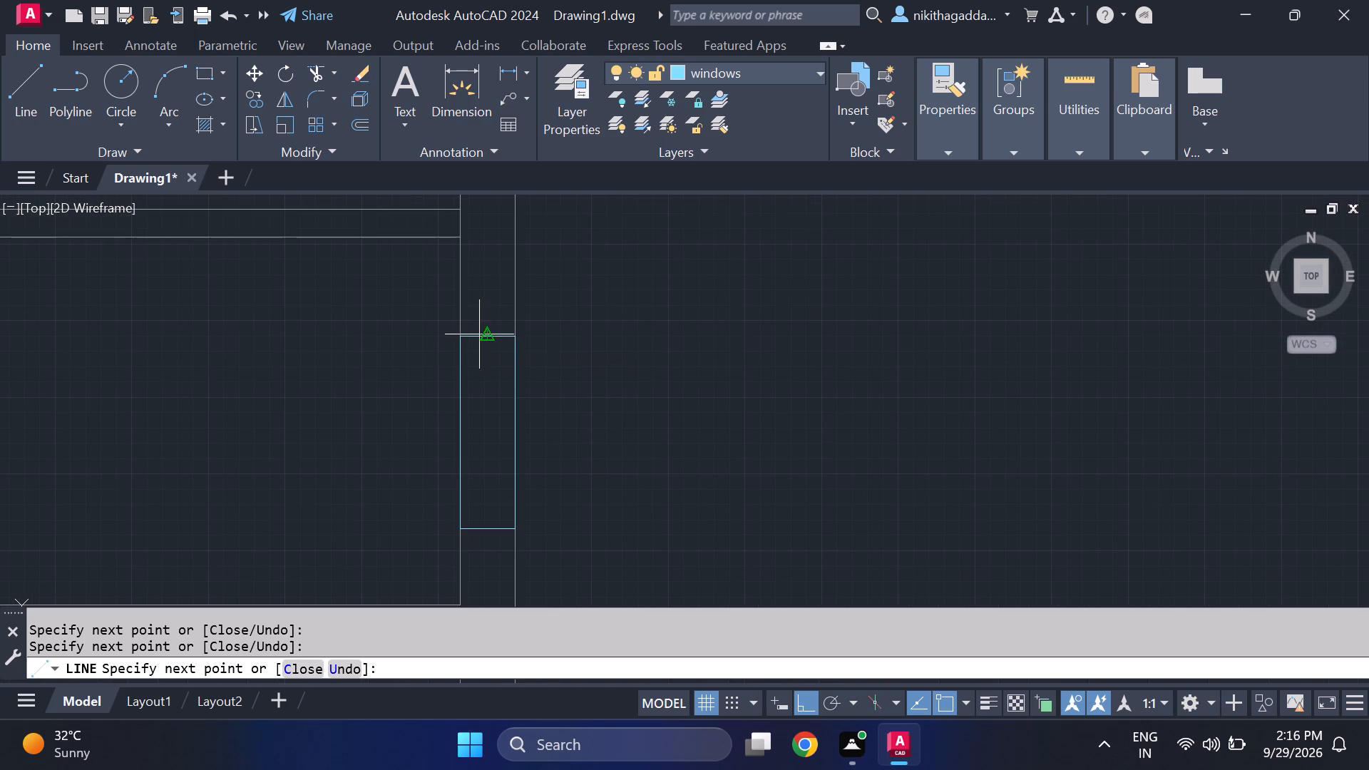
click(476, 337)
click(482, 530)
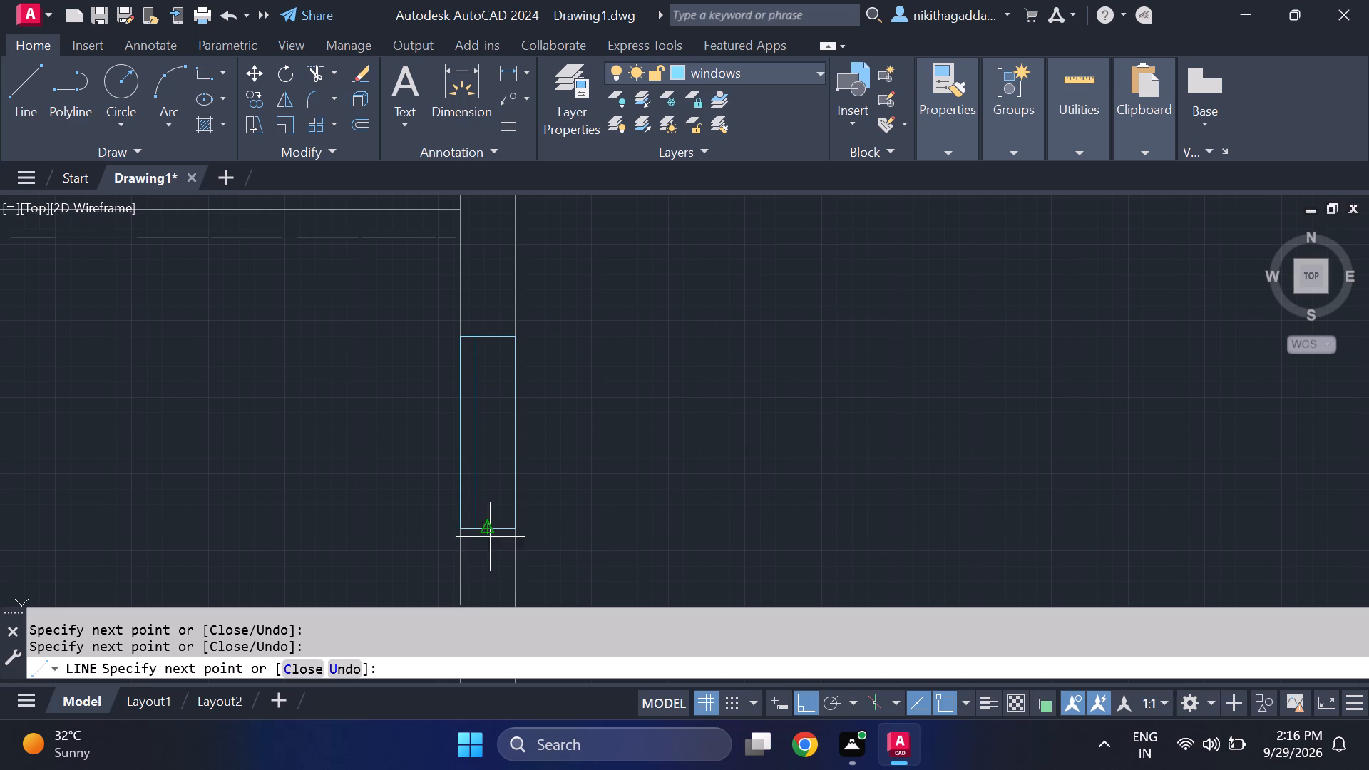
click(488, 534)
click(484, 330)
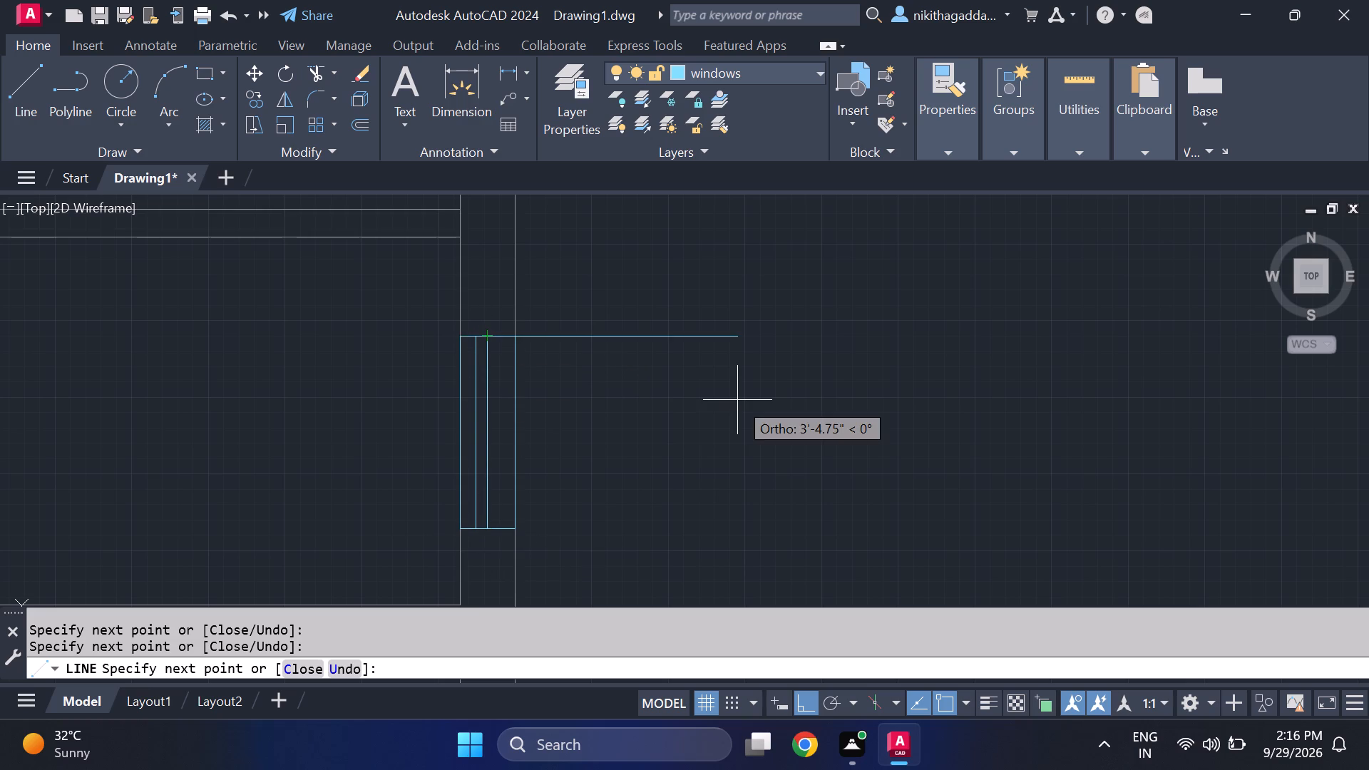
key(Escape)
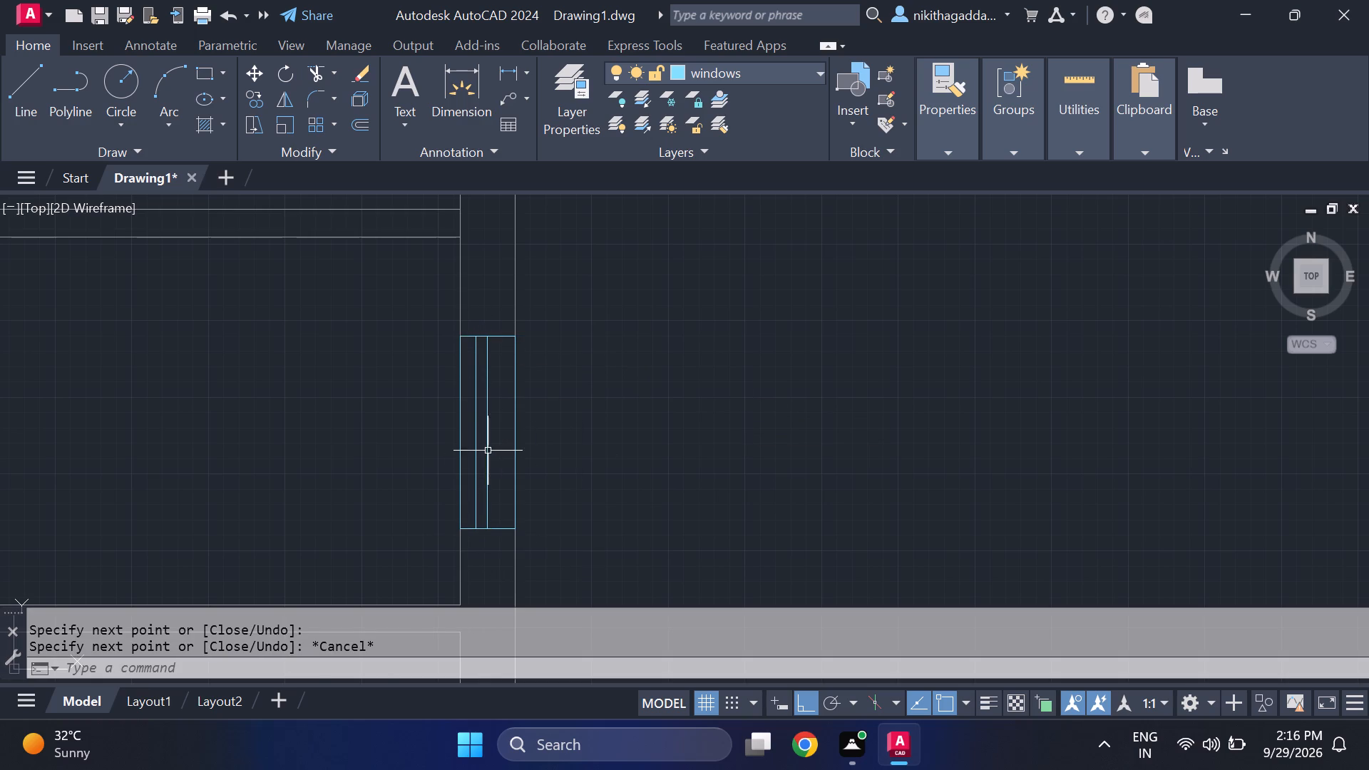
Move the two inner lines of the right-wall window together slightly outward, toward the middle of the wall thickness.
click(496, 448)
click(473, 478)
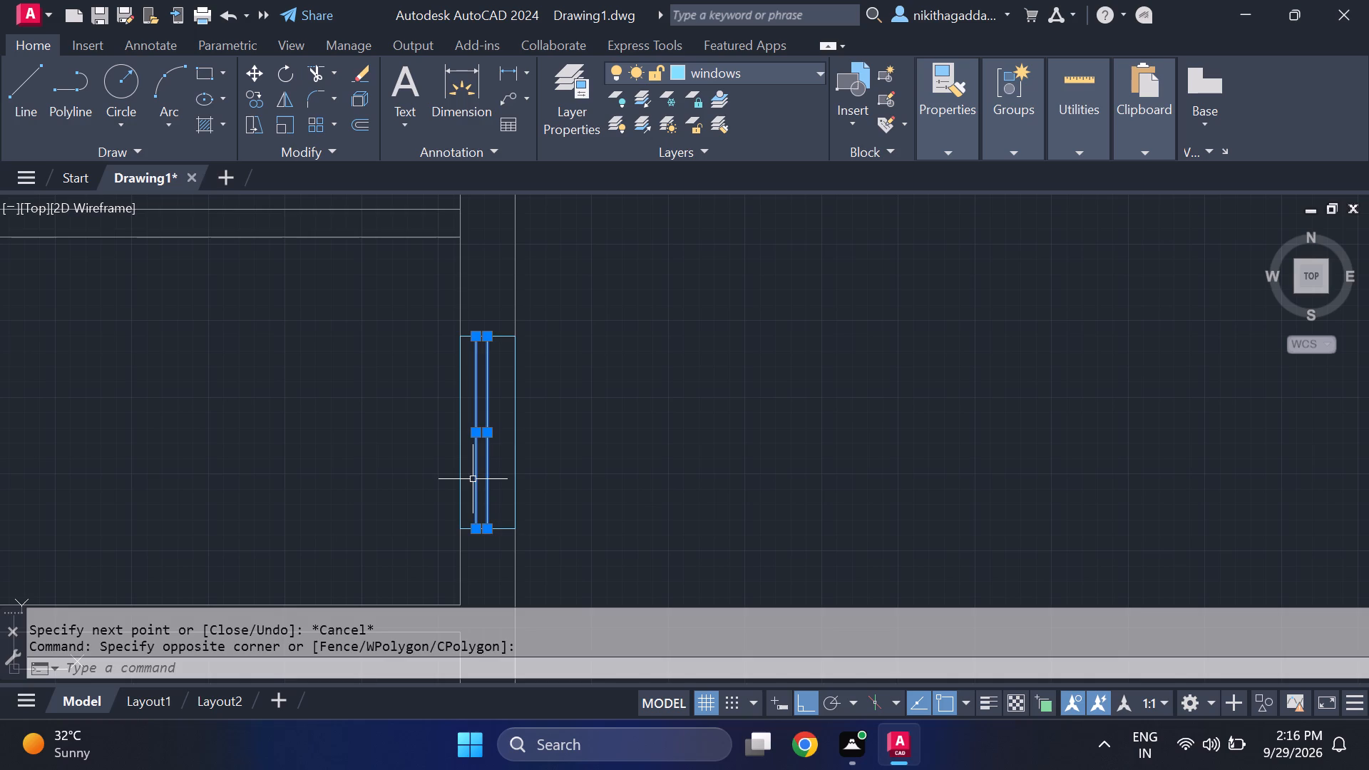
key(m)
key(Return)
scroll(466, 516, up, 3)
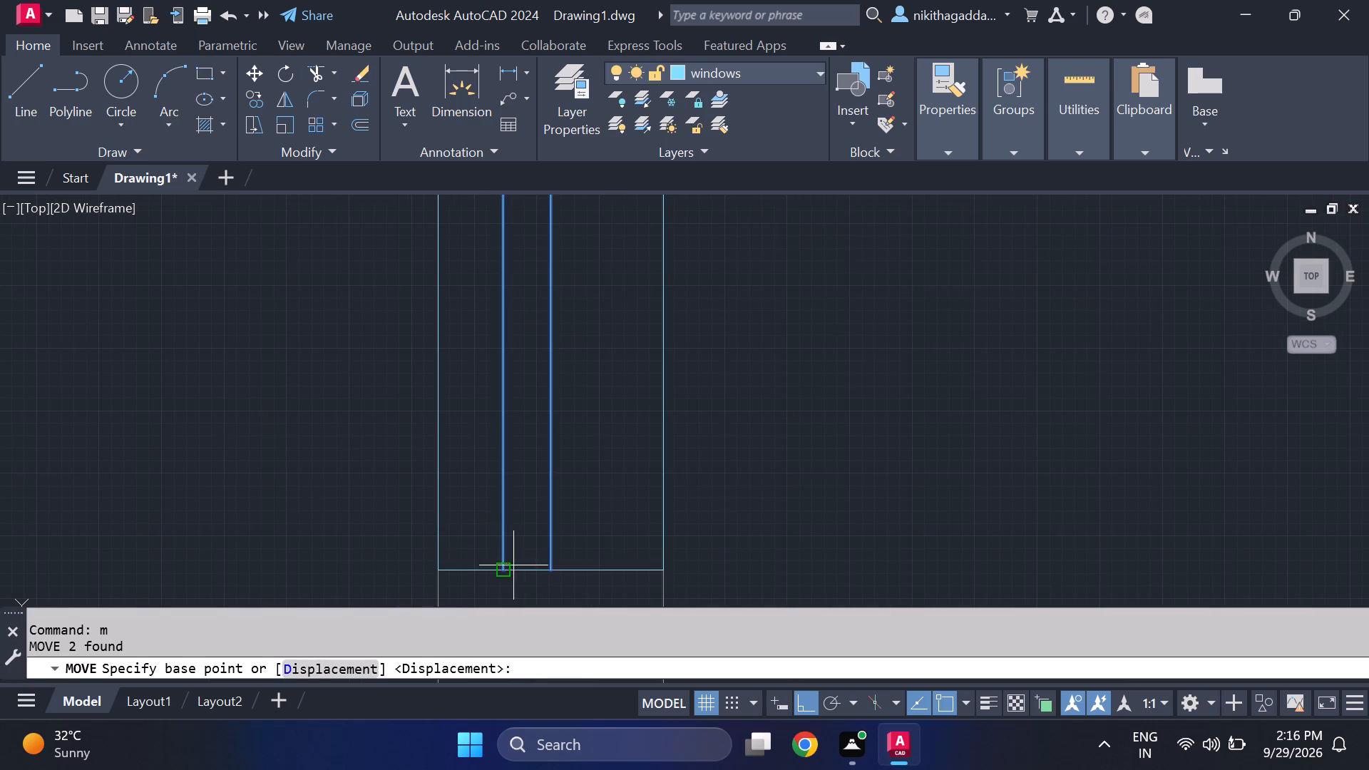
click(502, 567)
click(520, 566)
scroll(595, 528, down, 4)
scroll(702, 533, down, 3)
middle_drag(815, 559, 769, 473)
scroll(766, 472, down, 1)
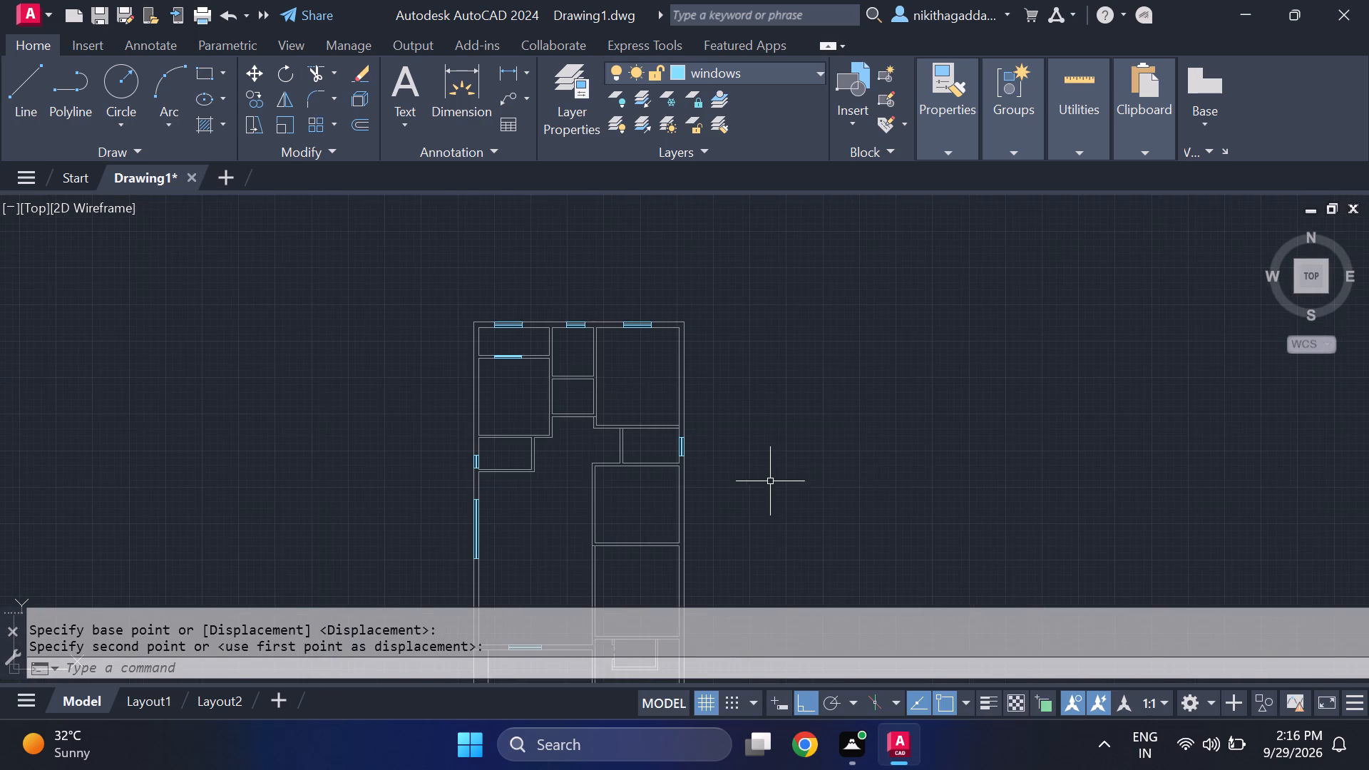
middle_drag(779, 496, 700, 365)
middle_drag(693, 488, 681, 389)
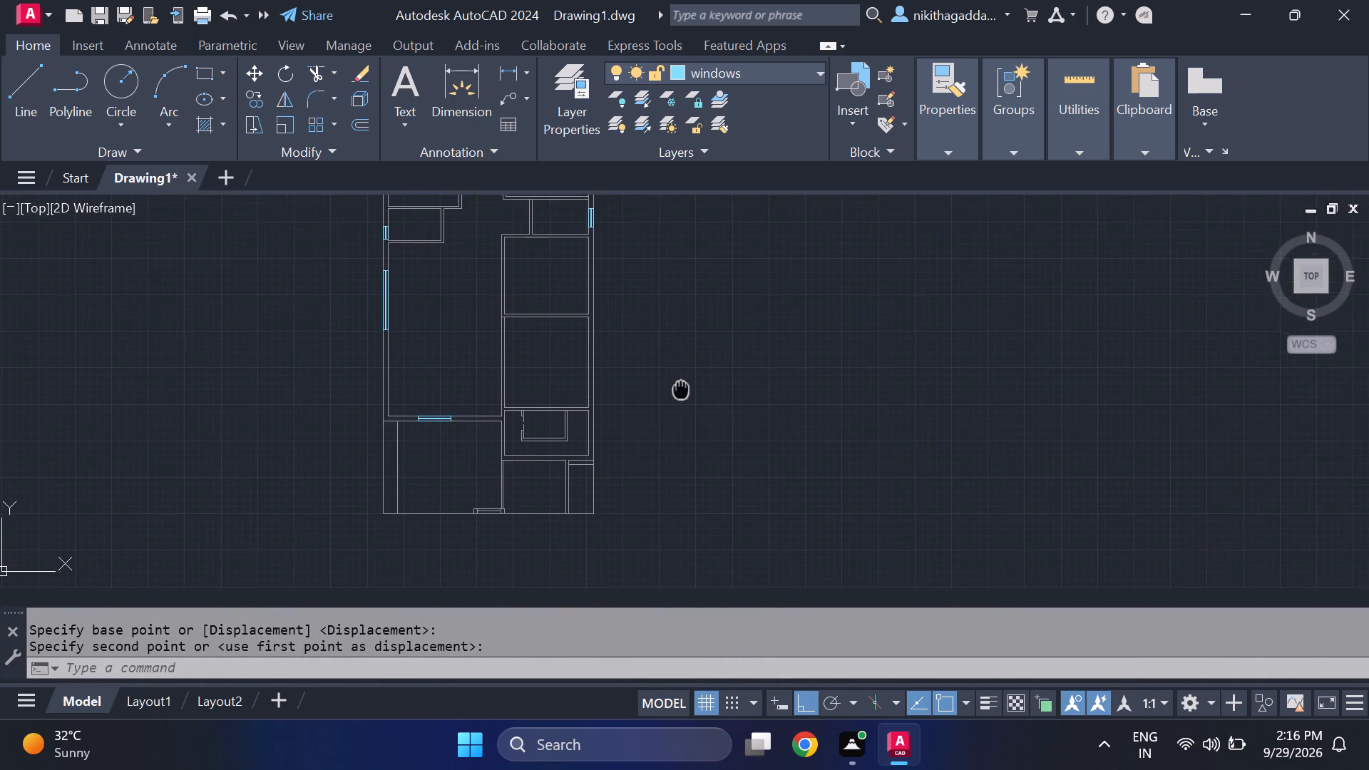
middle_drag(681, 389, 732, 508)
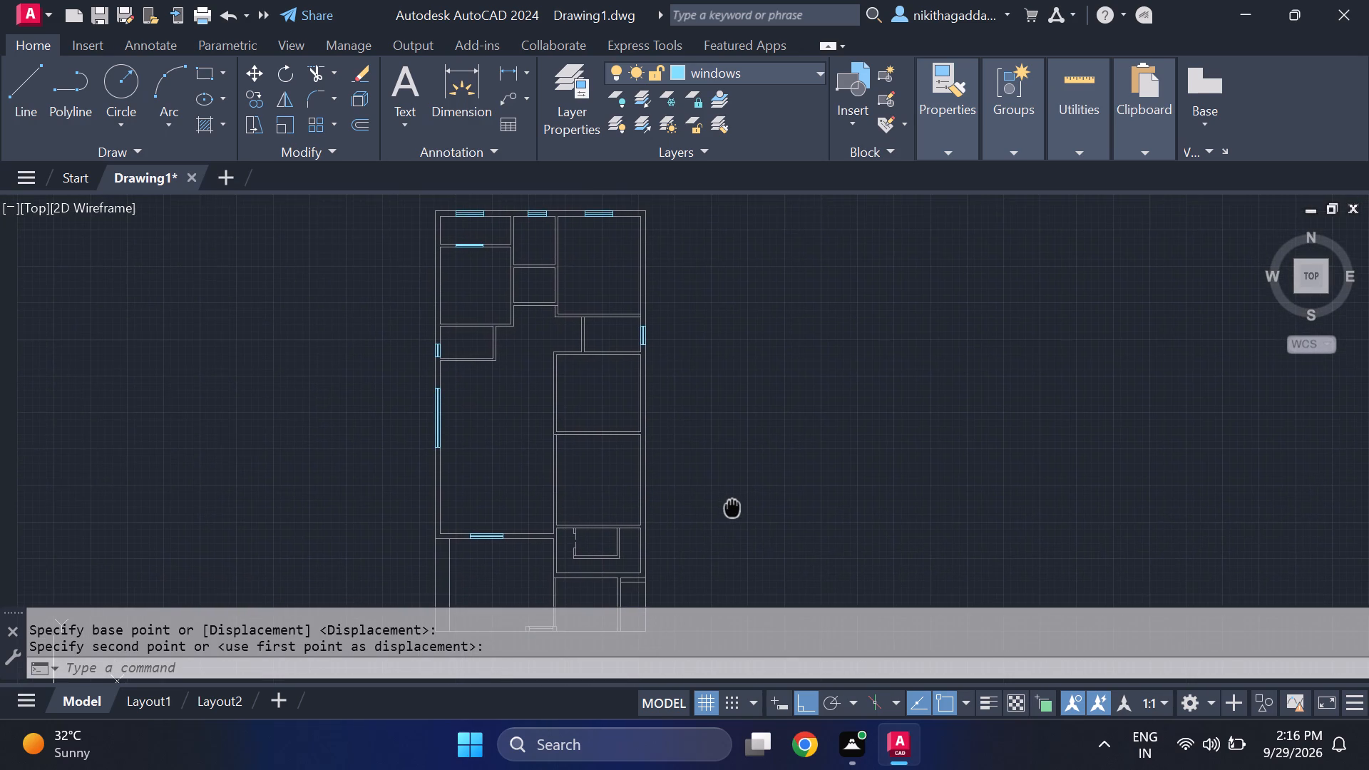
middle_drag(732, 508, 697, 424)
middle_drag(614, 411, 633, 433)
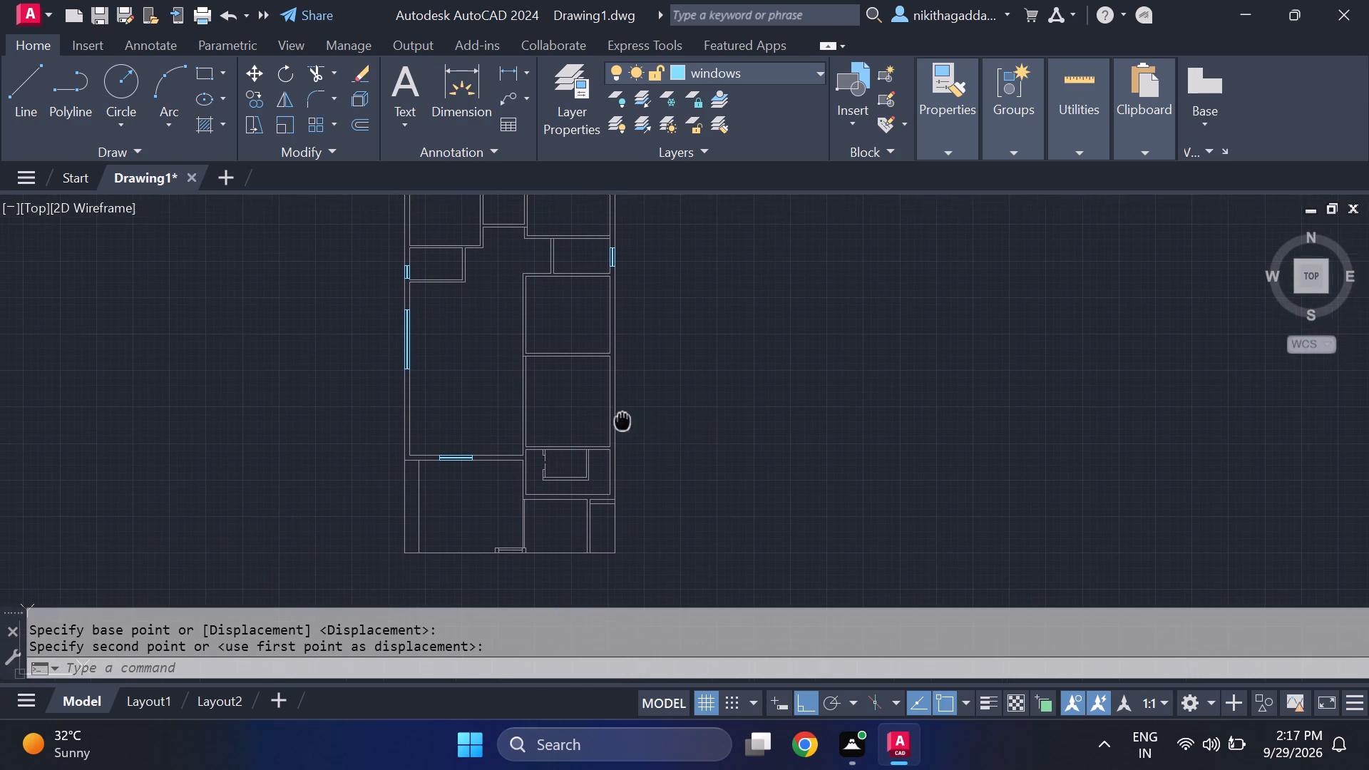
On the walls layer, draw a short horizontal line across the left partition of the lower of the two larger right-side rooms.
middle_drag(633, 433, 655, 472)
scroll(546, 465, up, 2)
click(748, 72)
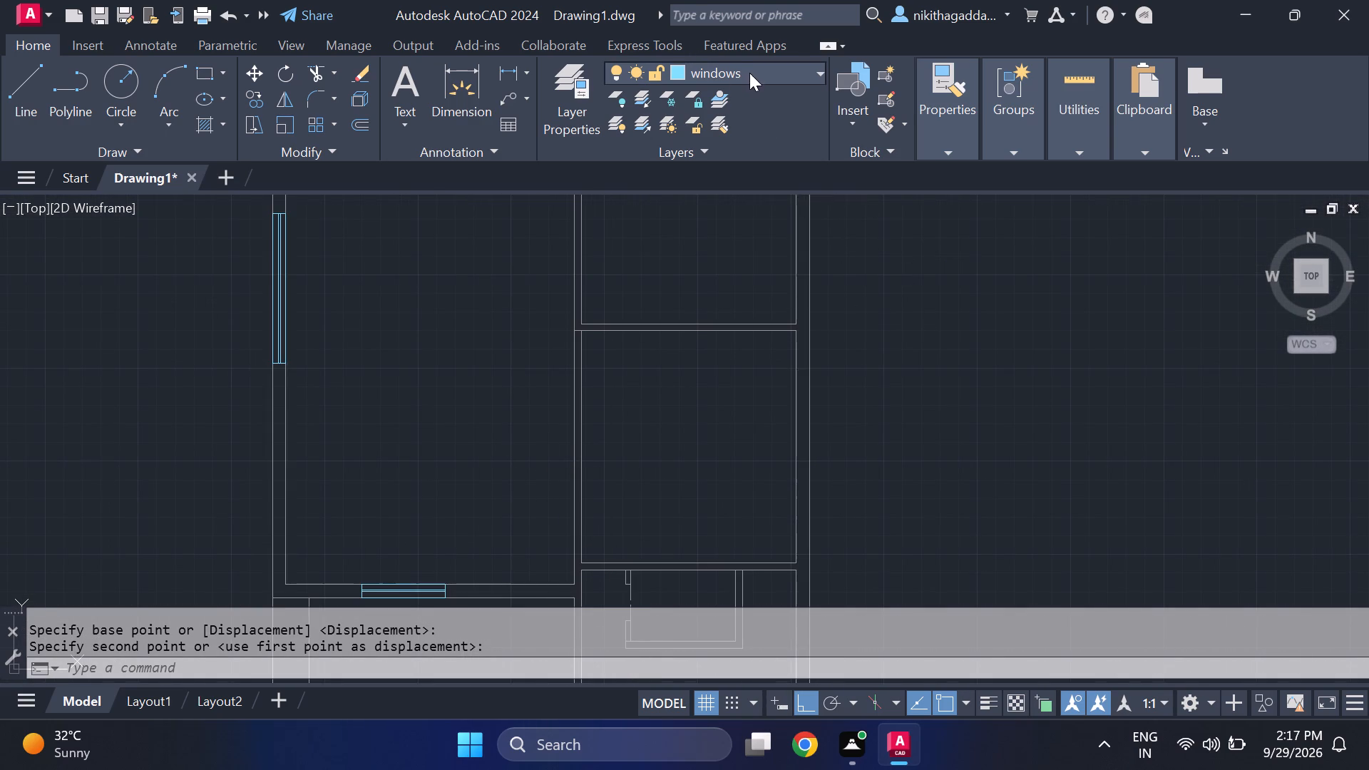
click(749, 255)
key(l)
key(Return)
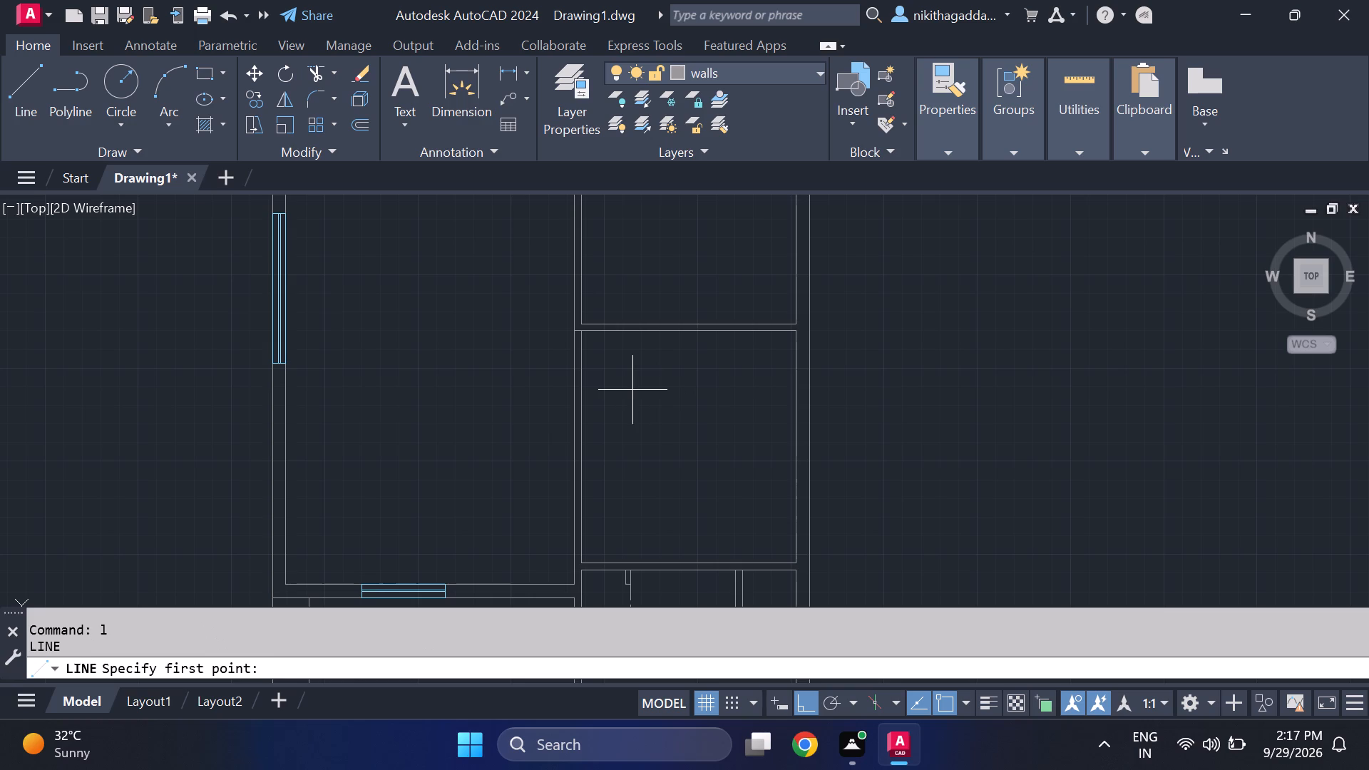
middle_drag(603, 456, 585, 419)
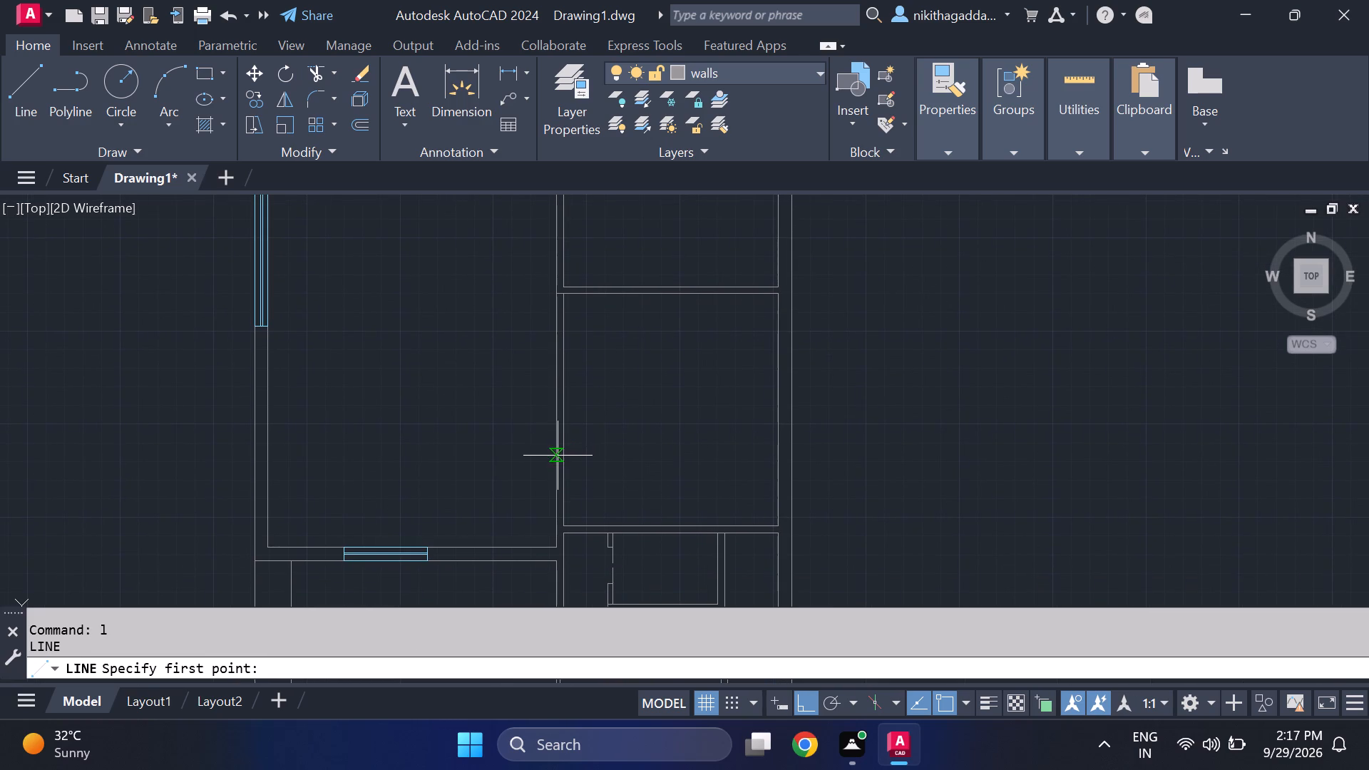
click(556, 456)
click(566, 460)
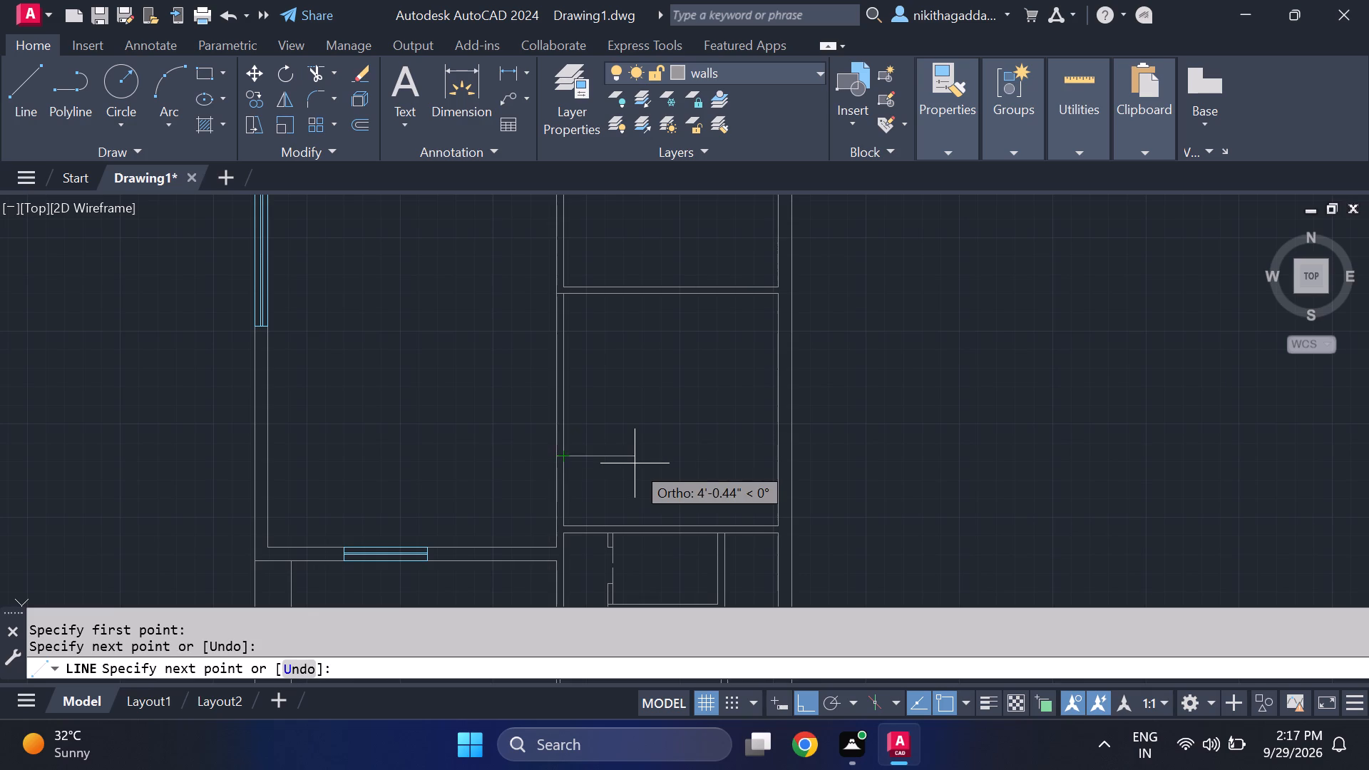
key(Escape)
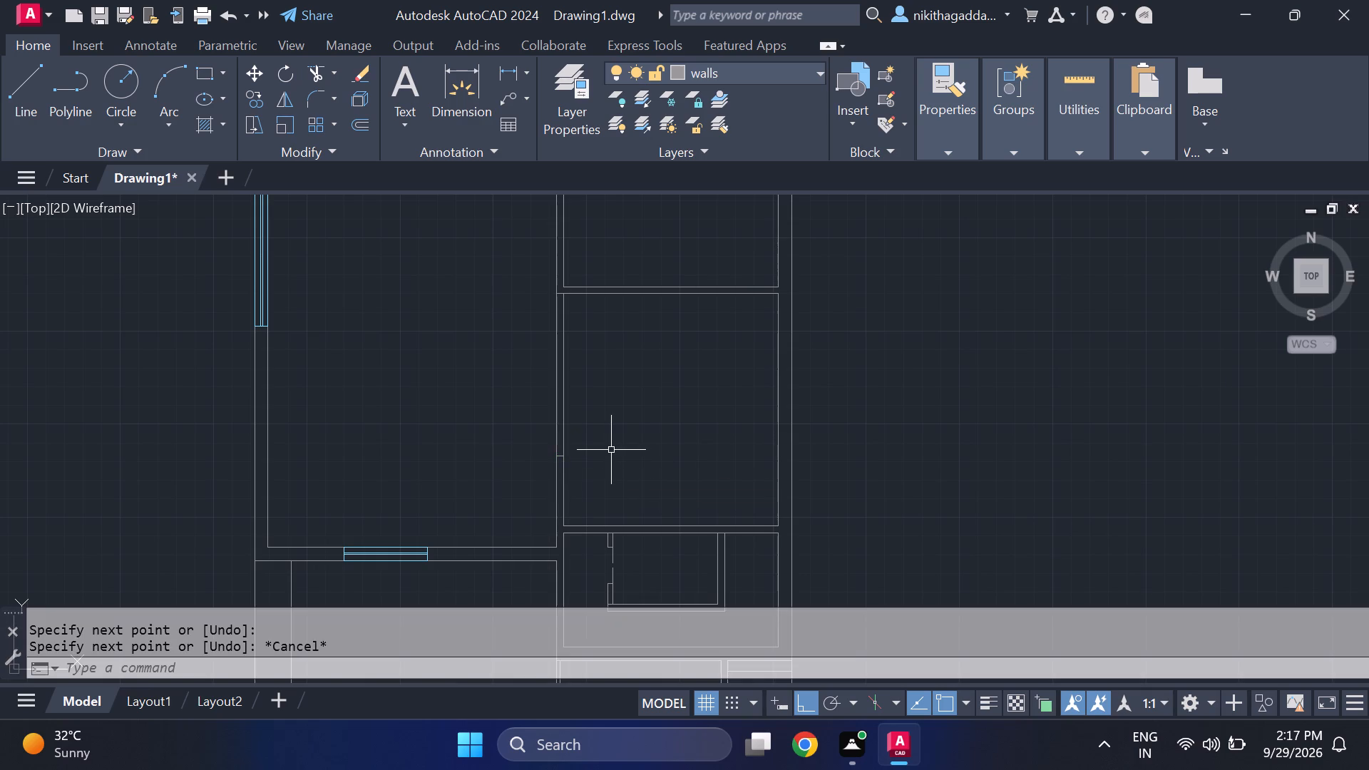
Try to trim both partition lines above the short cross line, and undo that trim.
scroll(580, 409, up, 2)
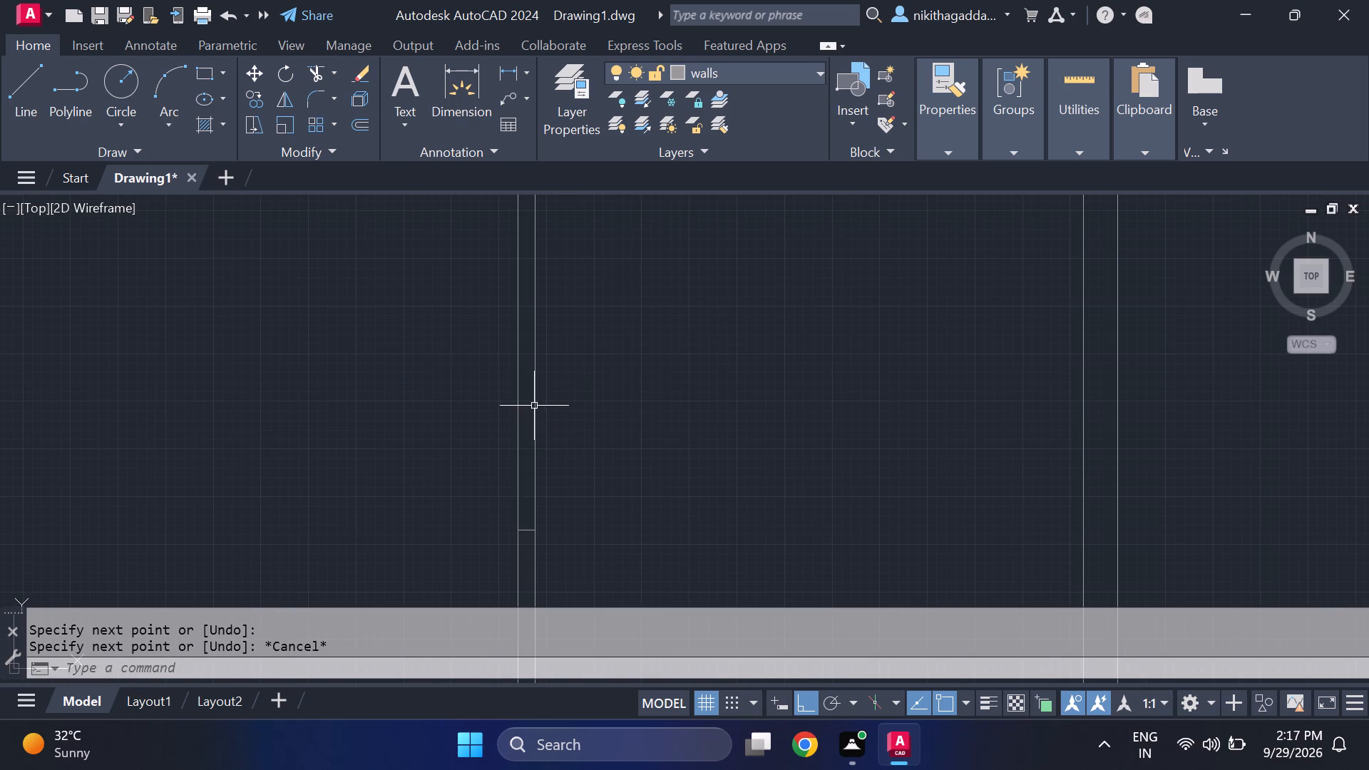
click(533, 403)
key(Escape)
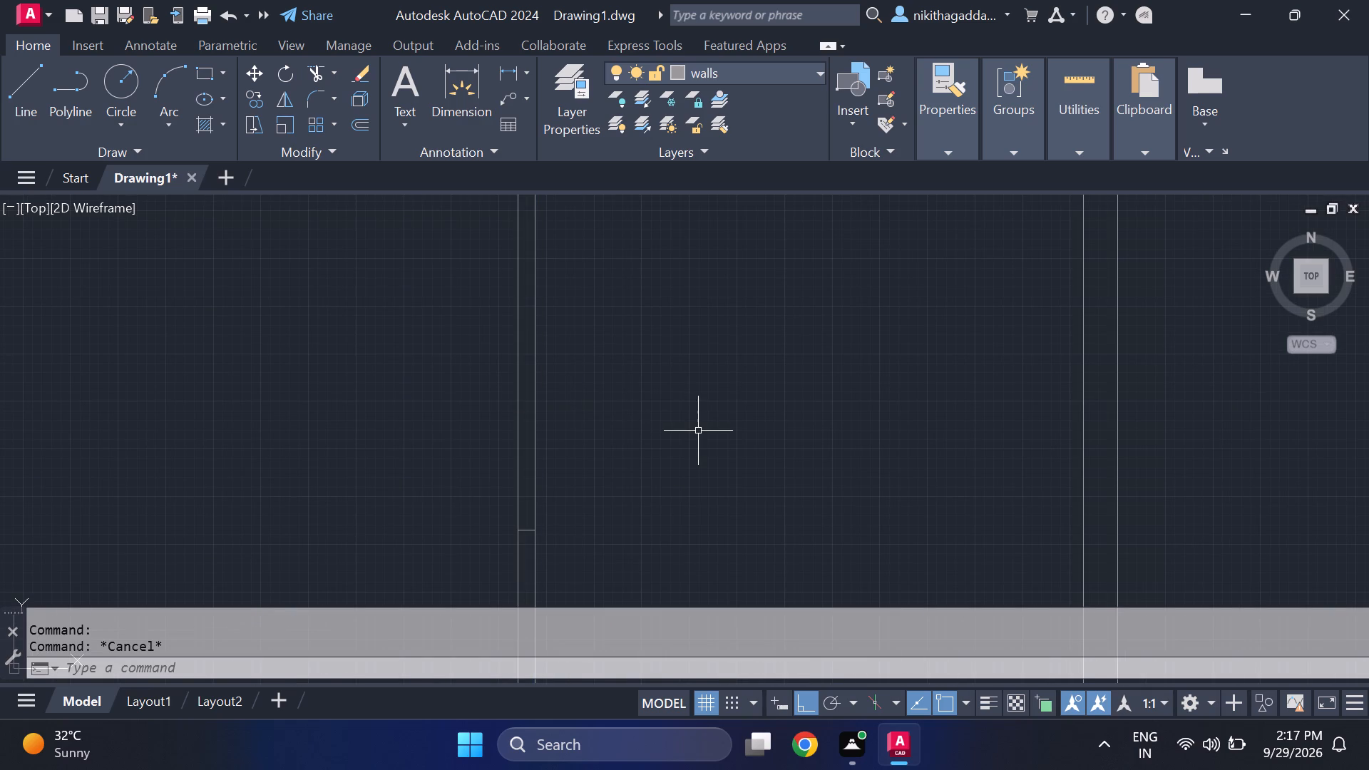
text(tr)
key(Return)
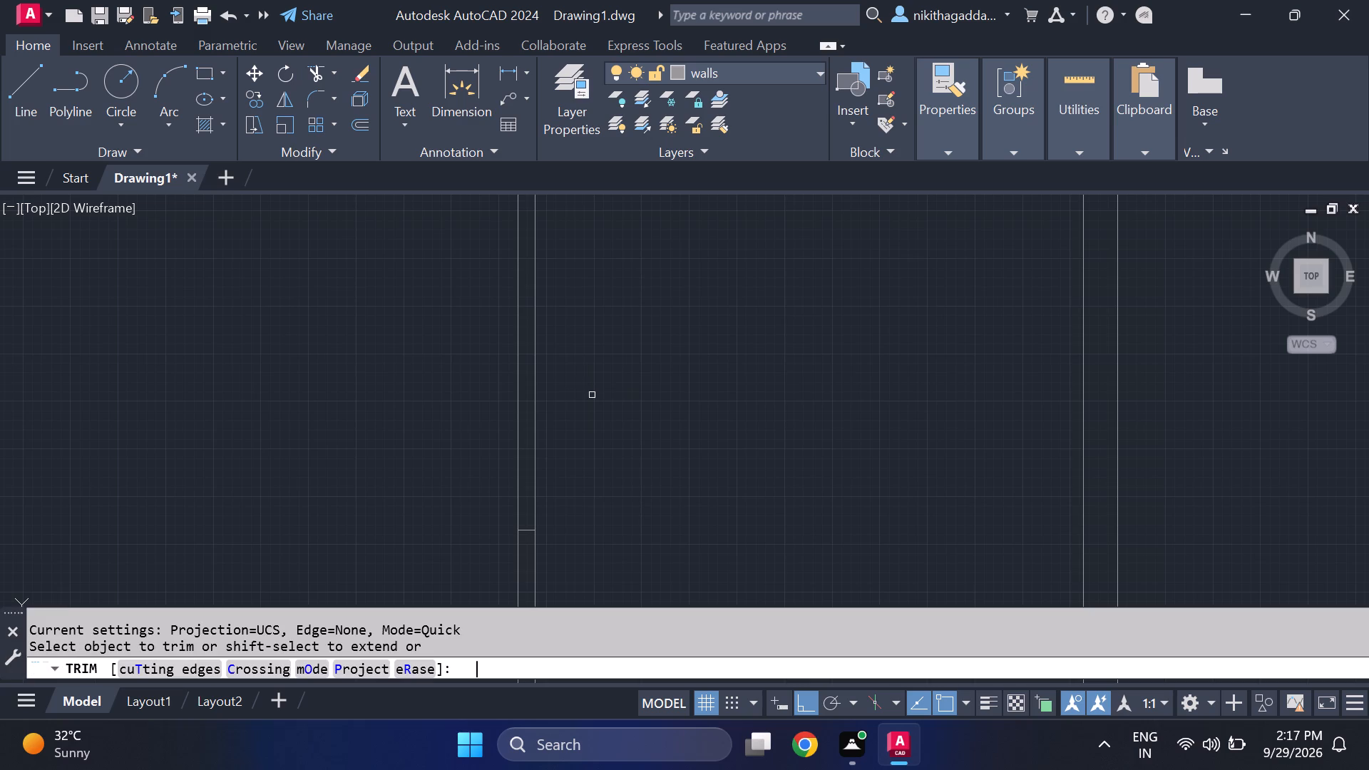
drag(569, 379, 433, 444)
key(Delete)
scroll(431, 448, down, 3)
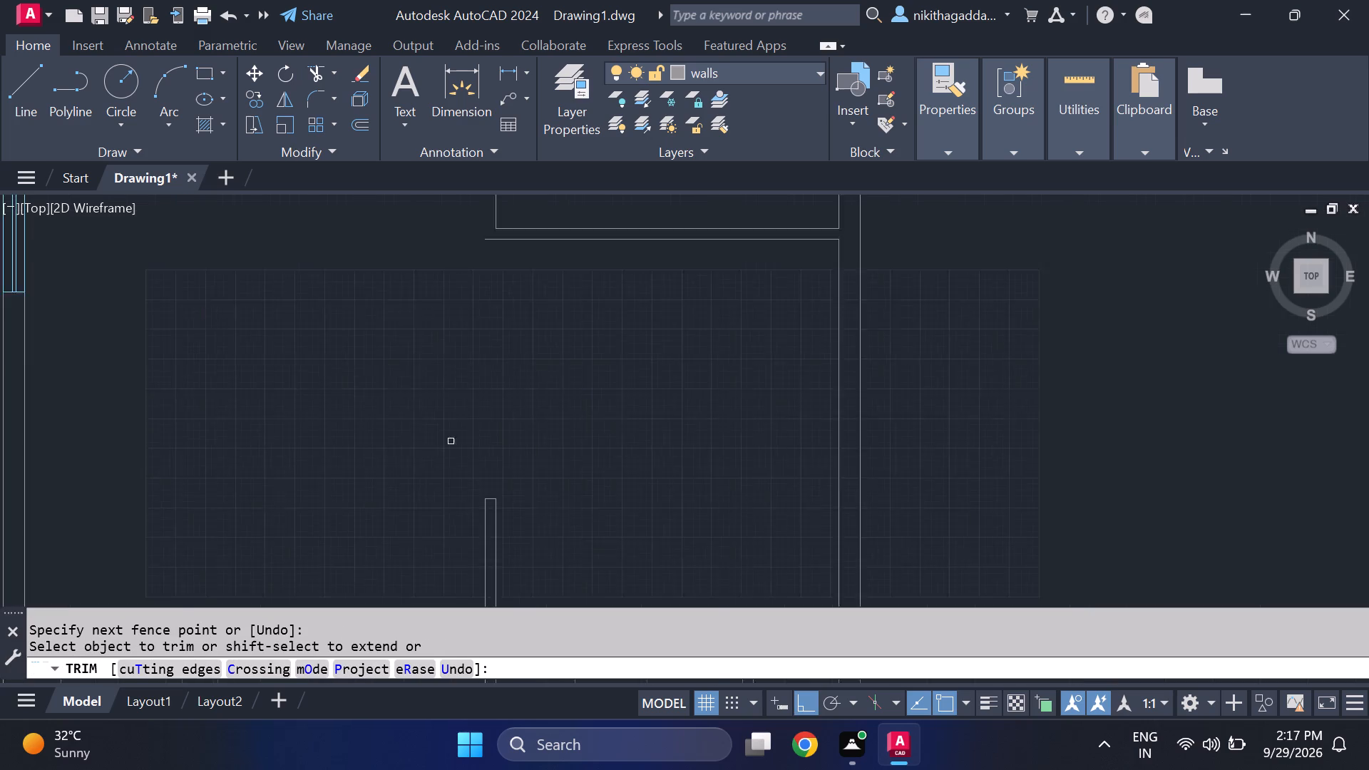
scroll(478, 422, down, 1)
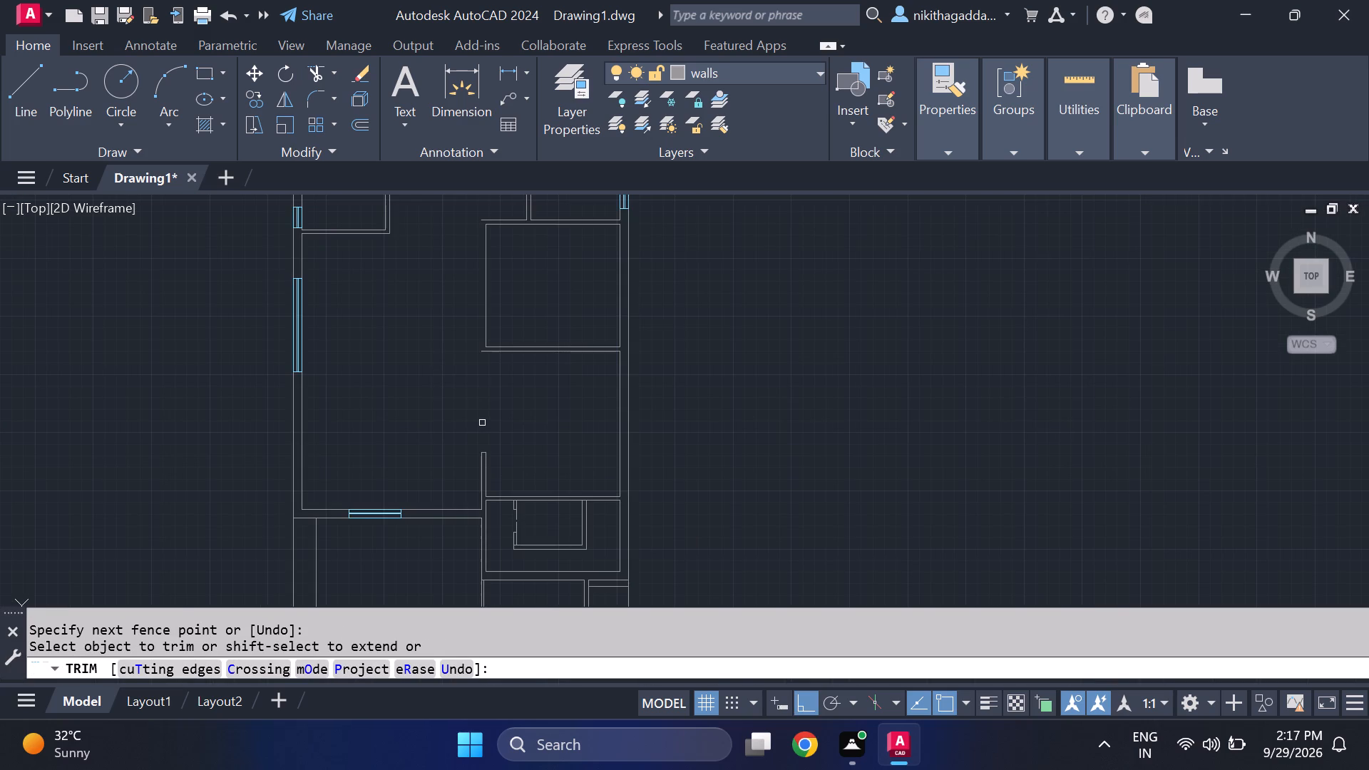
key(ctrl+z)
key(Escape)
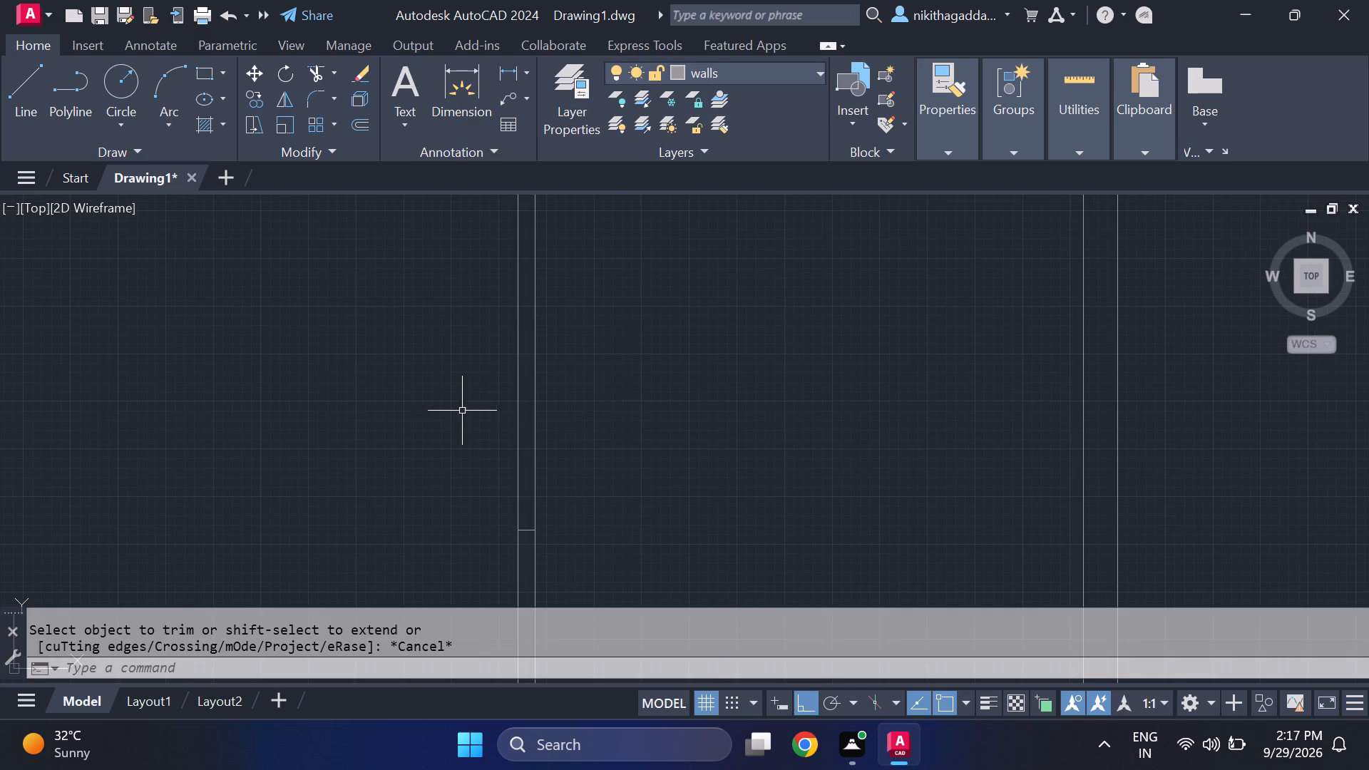
Trim both lines of the room's left partition between the short cross line and the room's upper wall, leaving an opening.
scroll(461, 404, down, 2)
middle_drag(478, 381, 497, 474)
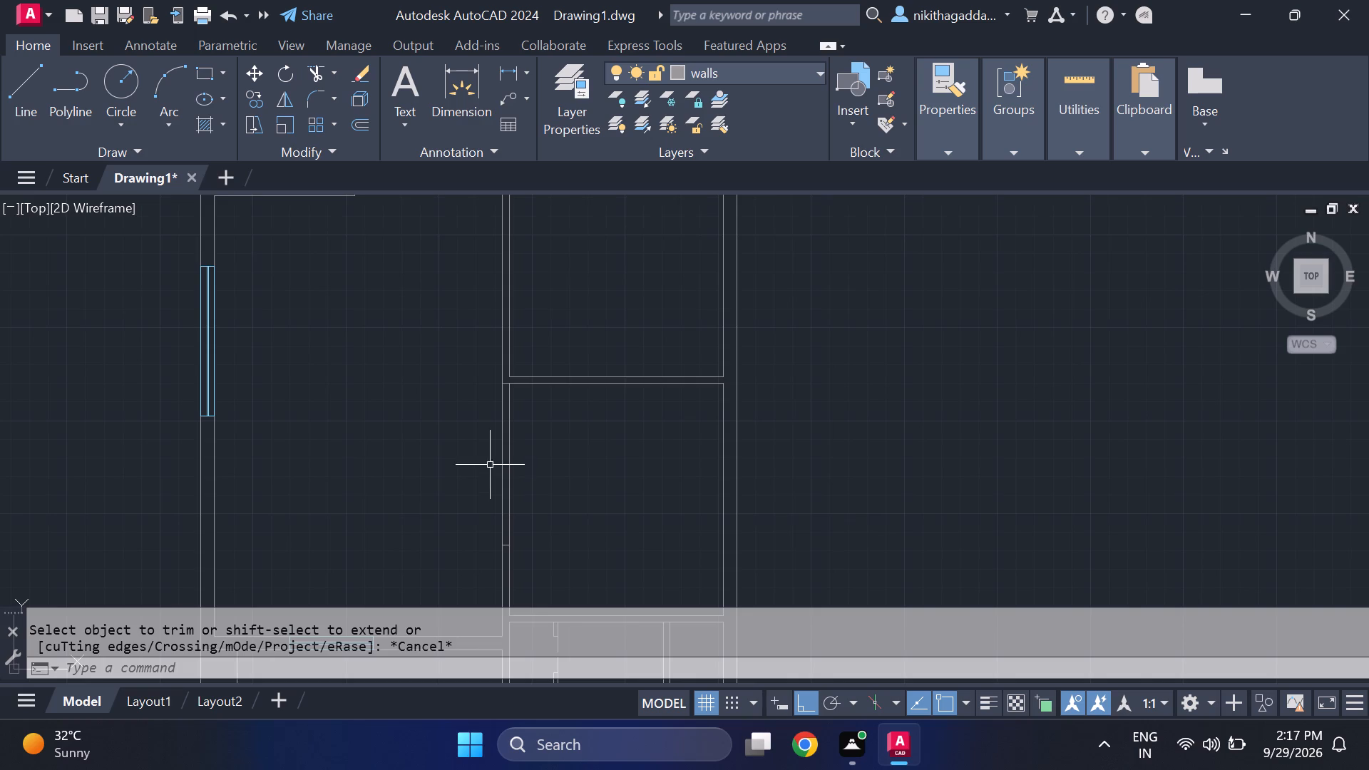
scroll(498, 416, up, 1)
scroll(590, 463, down, 1)
middle_drag(590, 463, 545, 411)
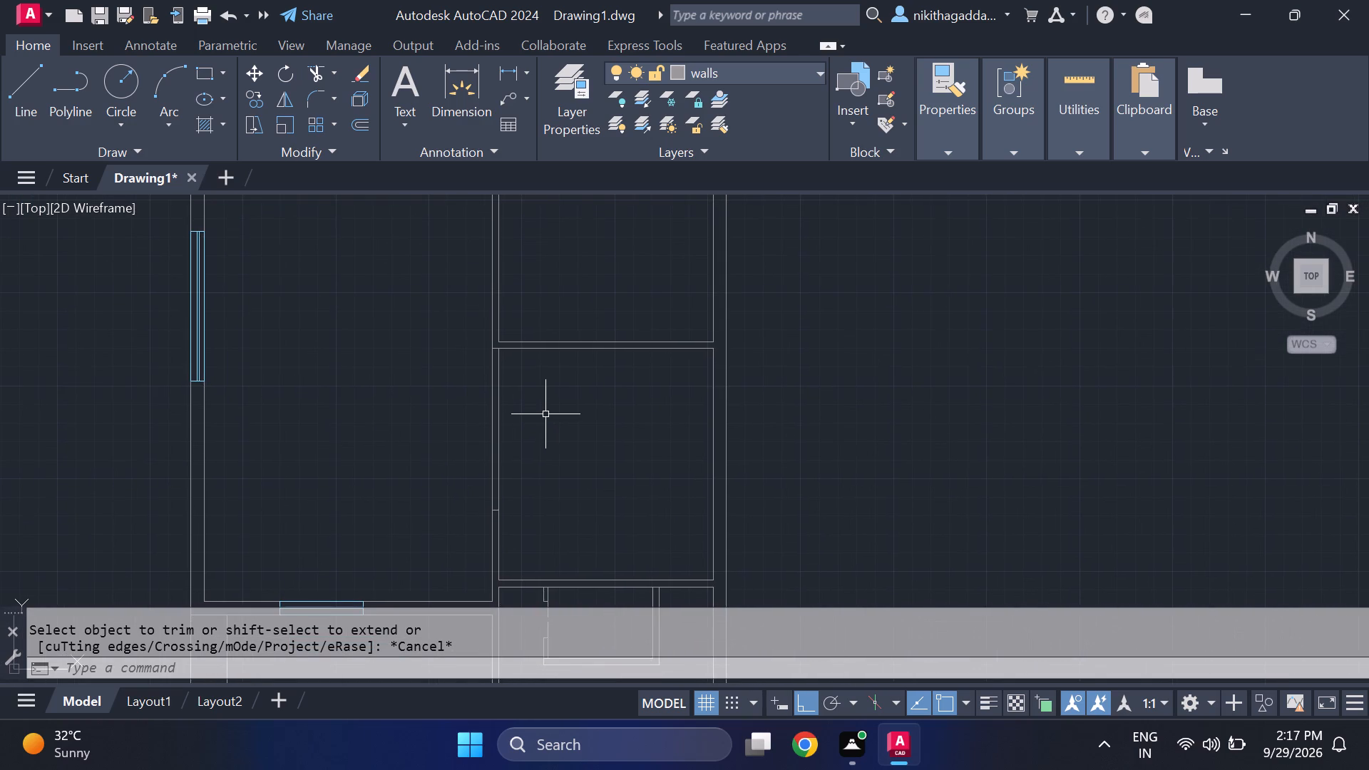
text(tr)
key(Return)
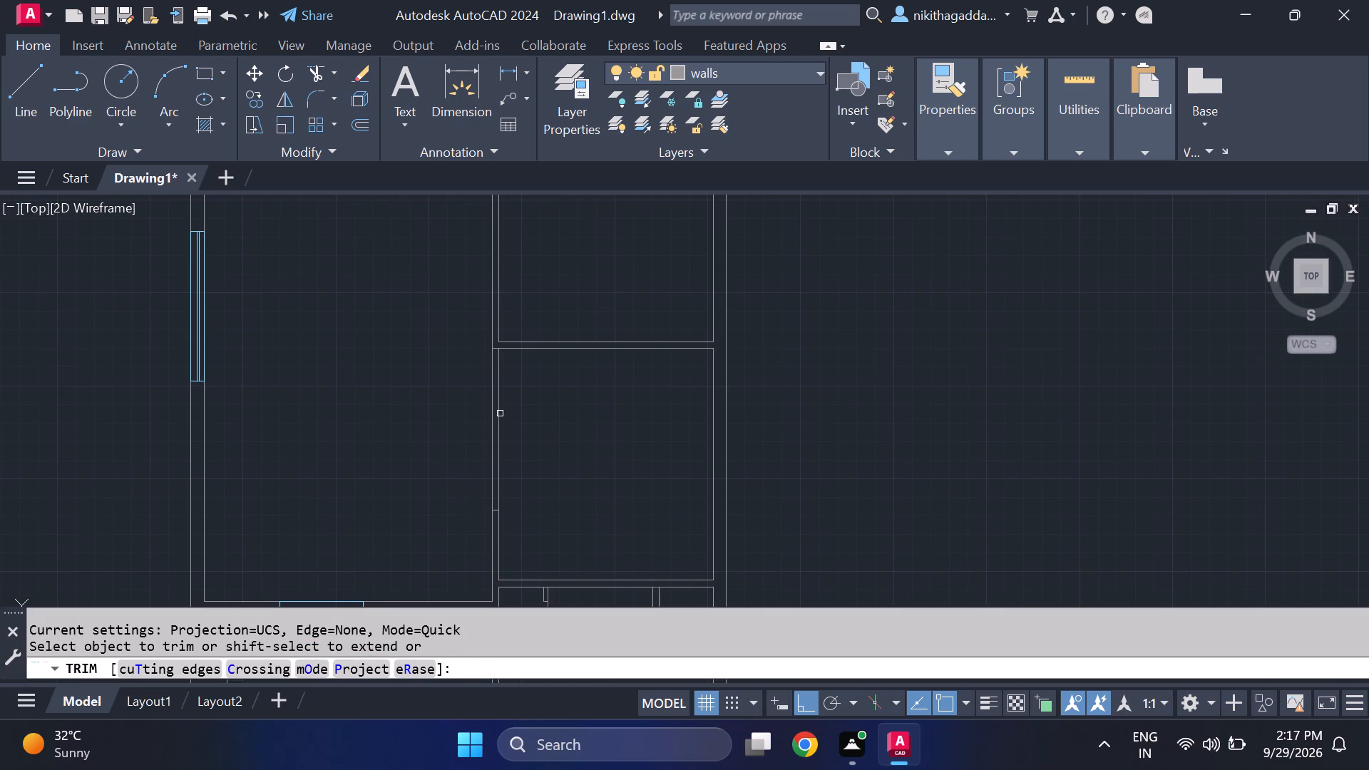
click(492, 398)
click(496, 397)
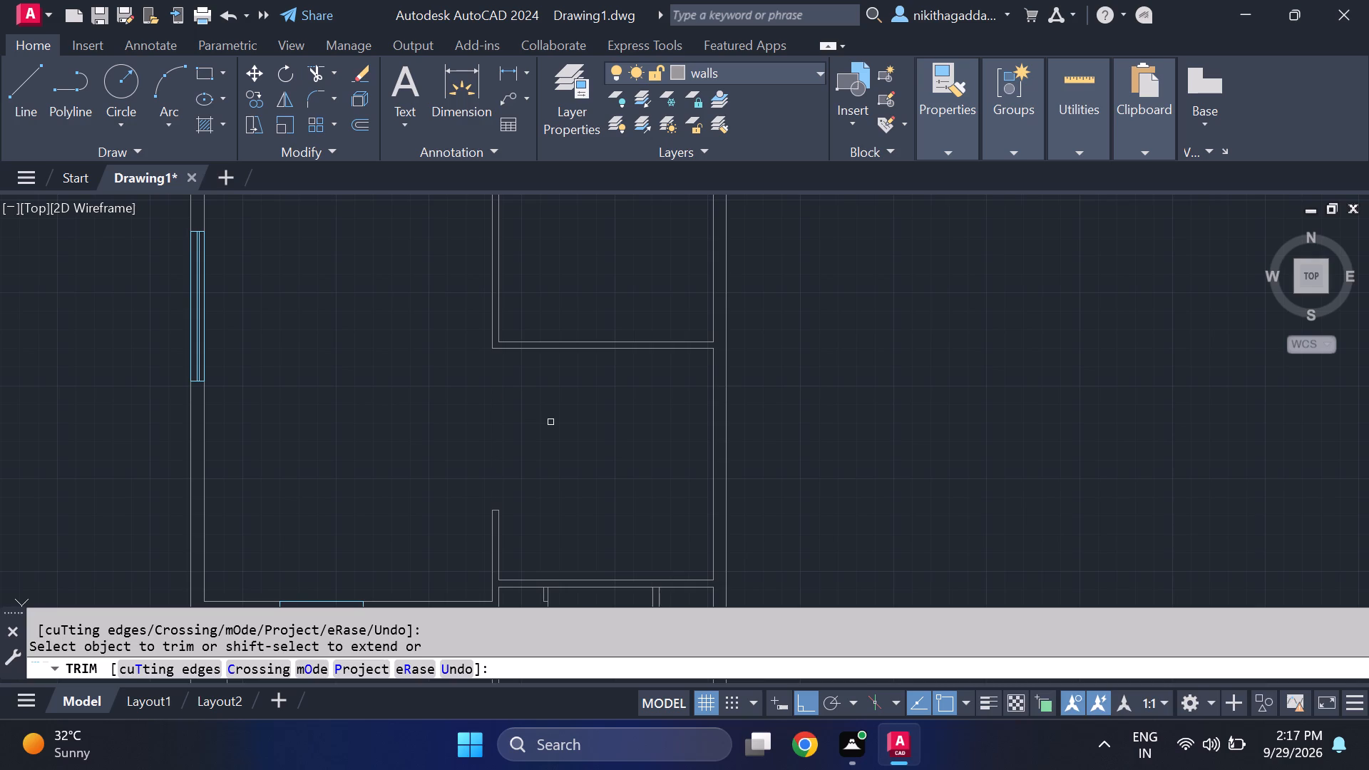
key(Escape)
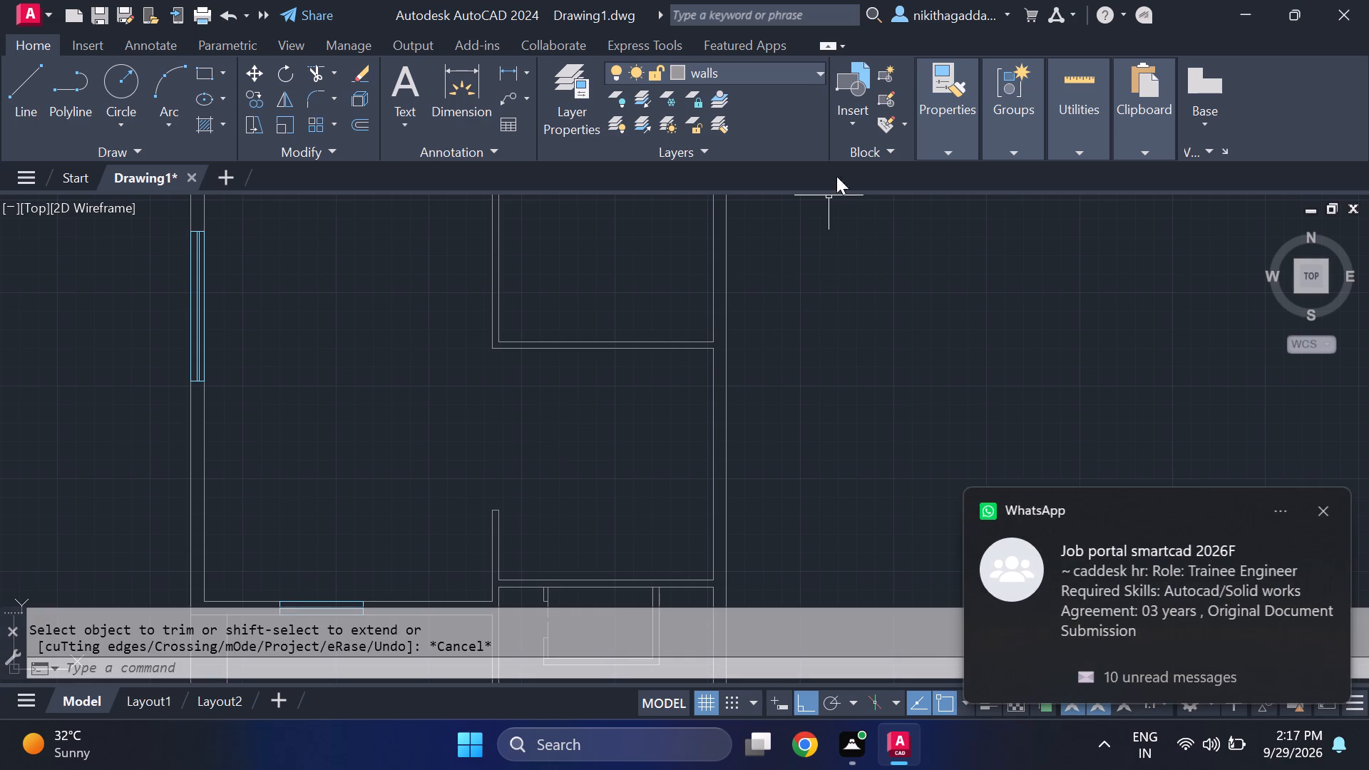
Draw two vertical lines in linetype ACAD_ISO02W100 across the opening, continuing both faces of the partition up to the room's upper wall.
click(941, 138)
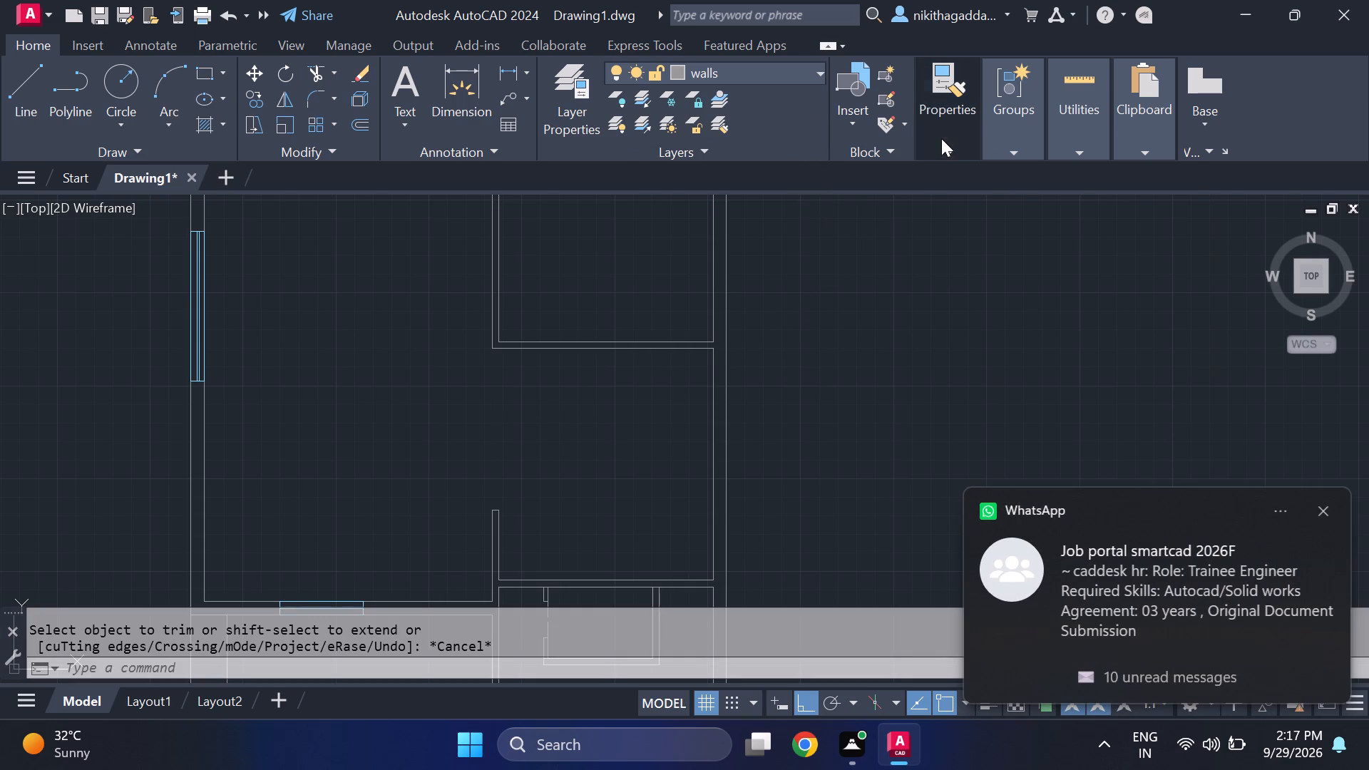
click(1169, 223)
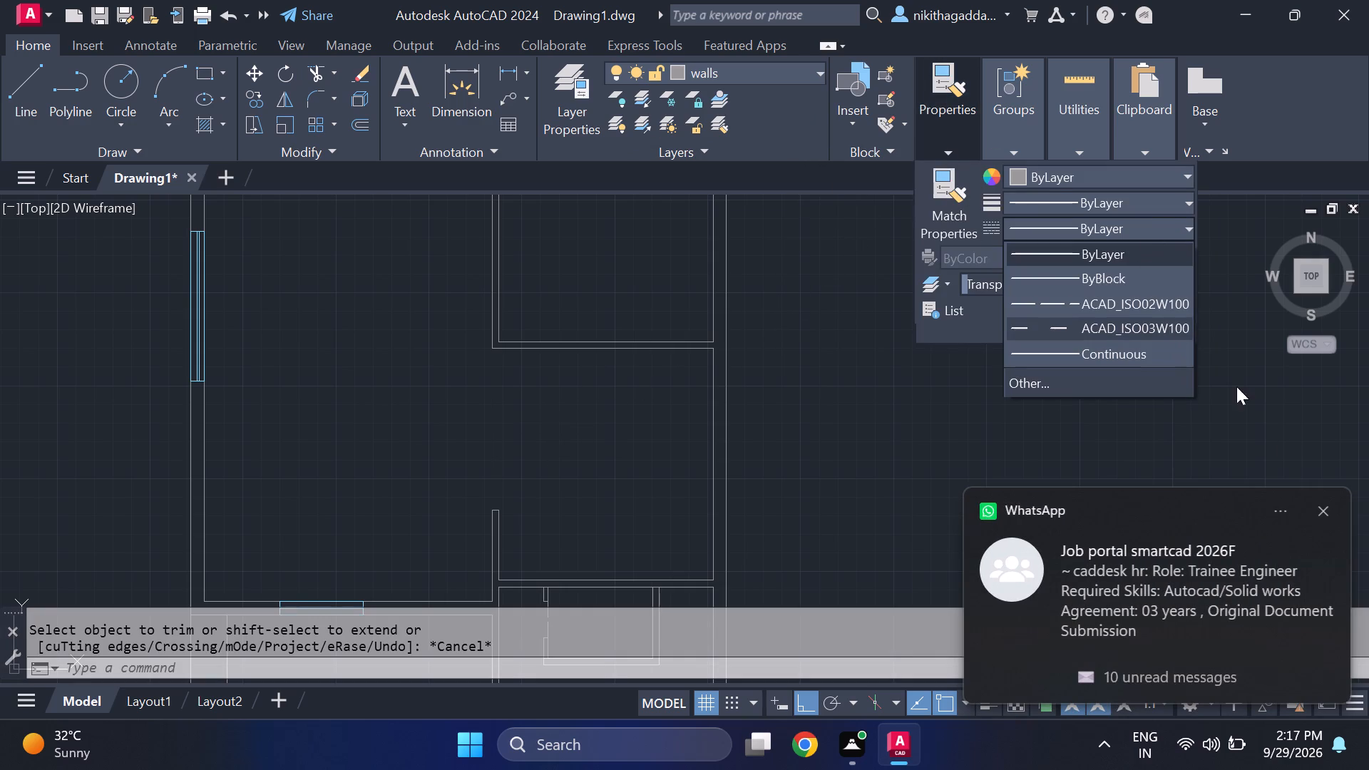
click(1327, 505)
click(953, 150)
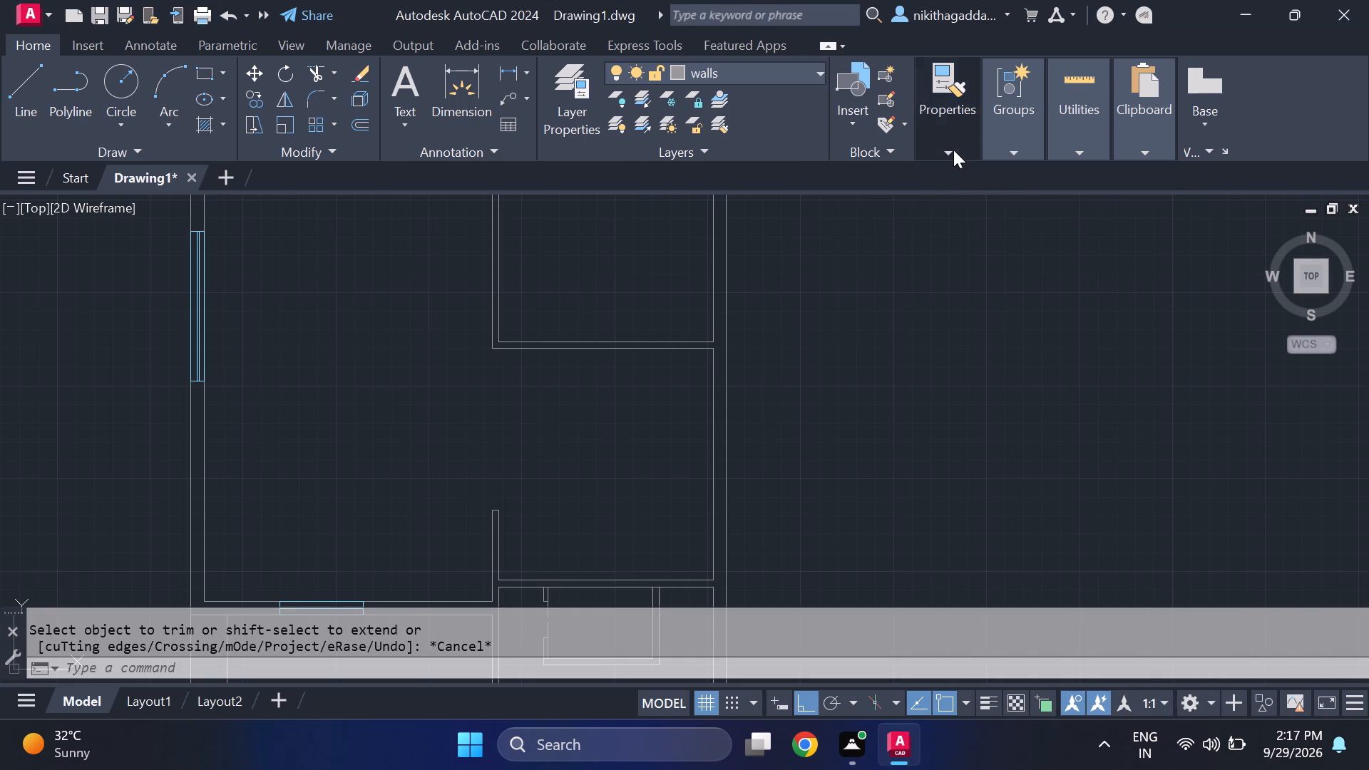
click(1154, 234)
click(1107, 302)
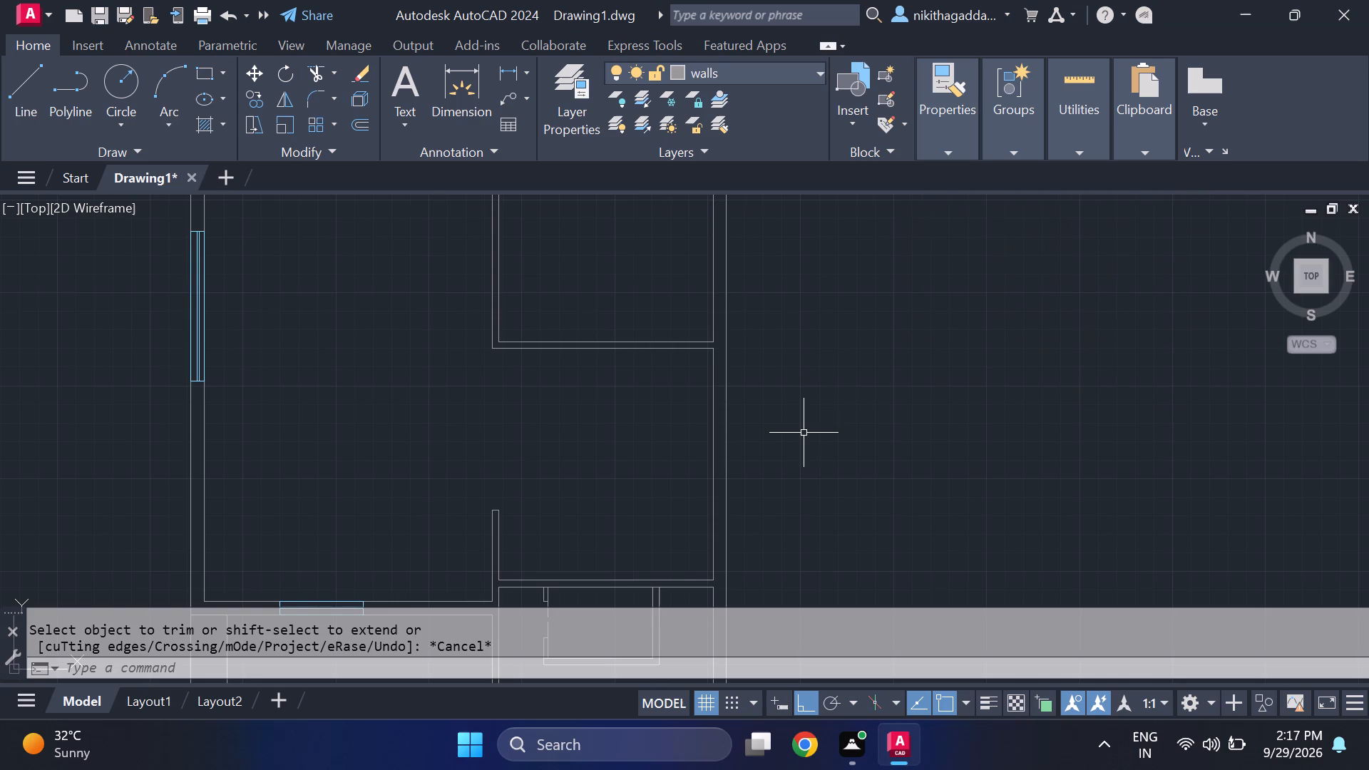
key(l)
key(Return)
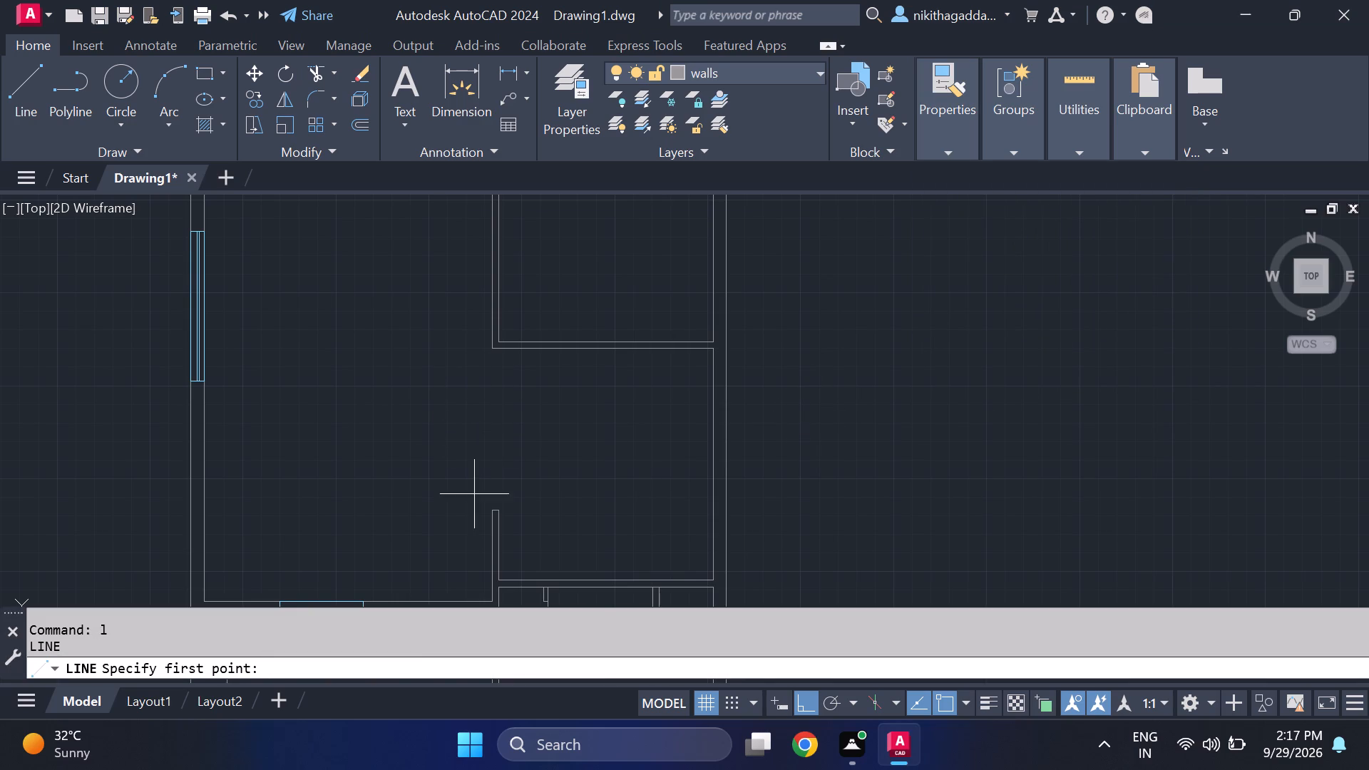
click(491, 513)
click(493, 352)
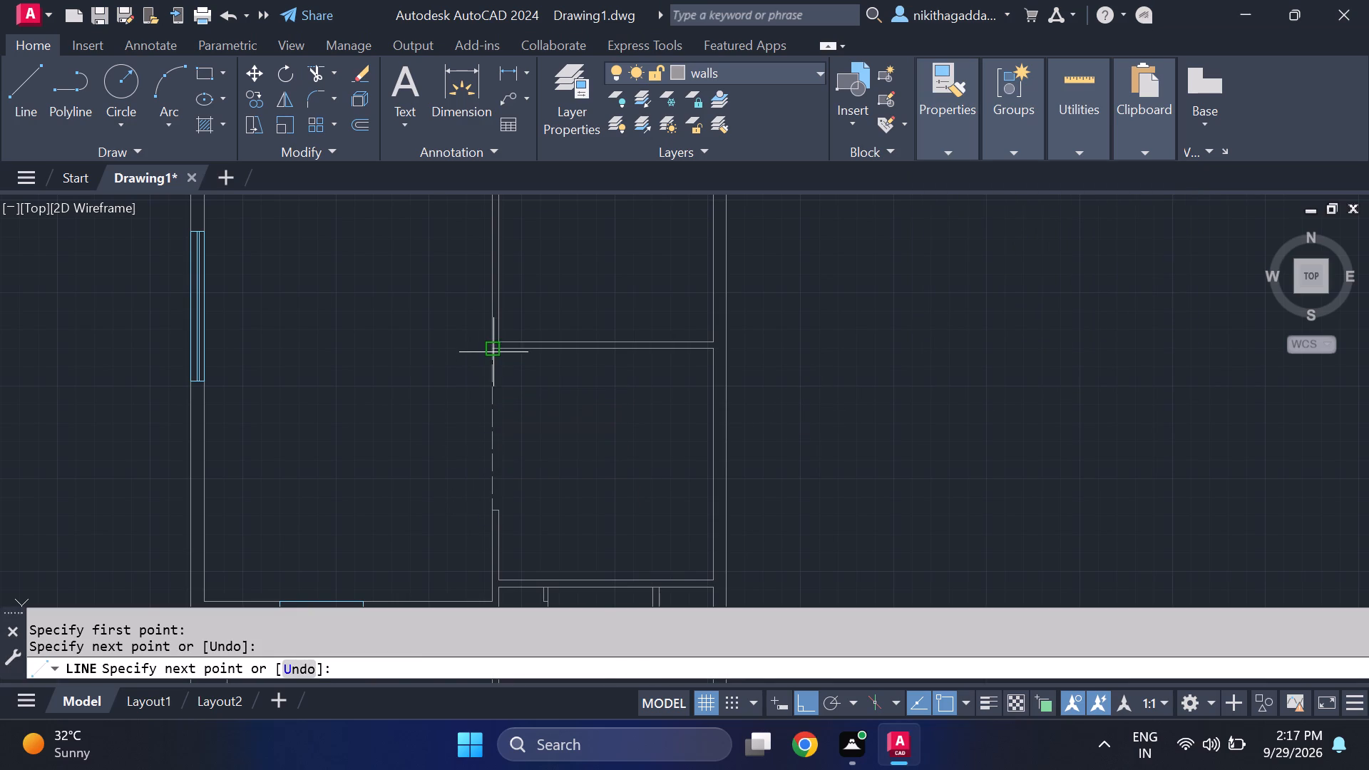
key(Escape)
key(c)
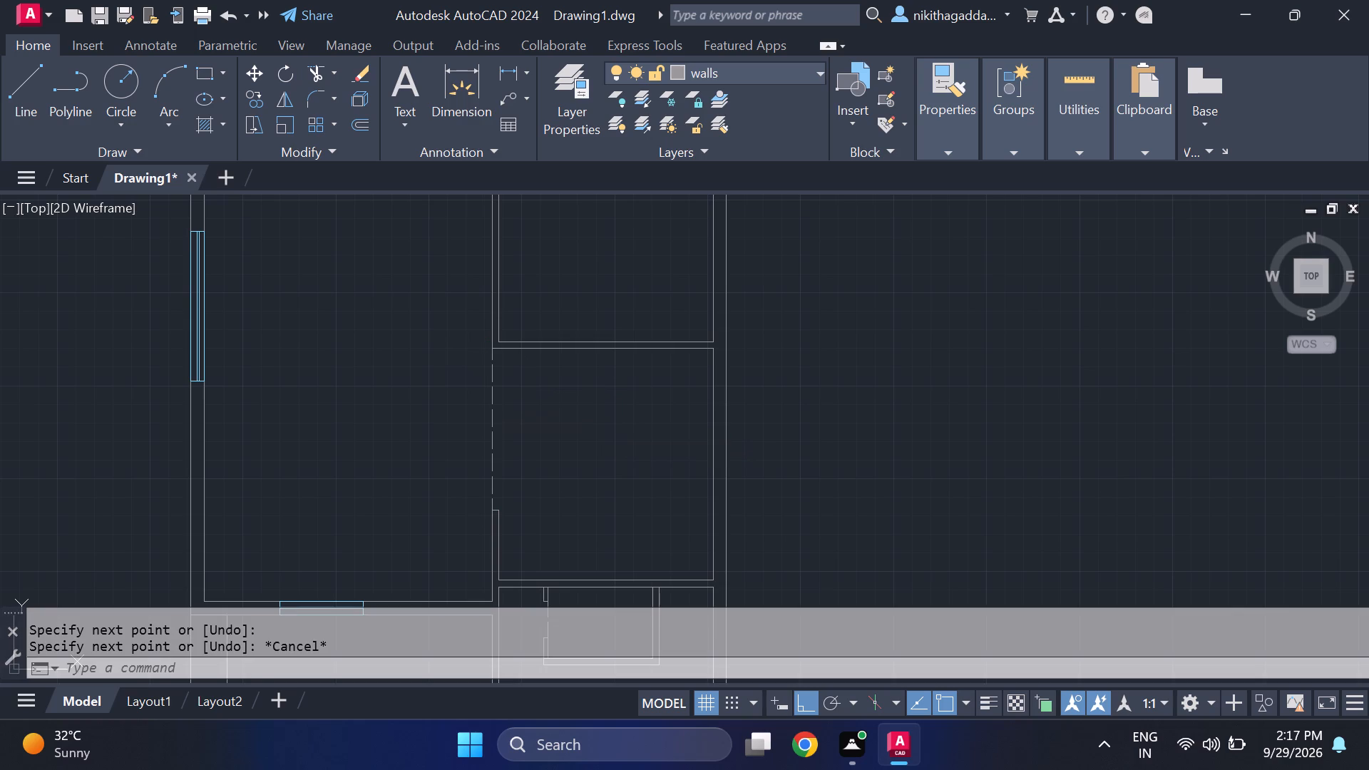
key(Escape)
key(space)
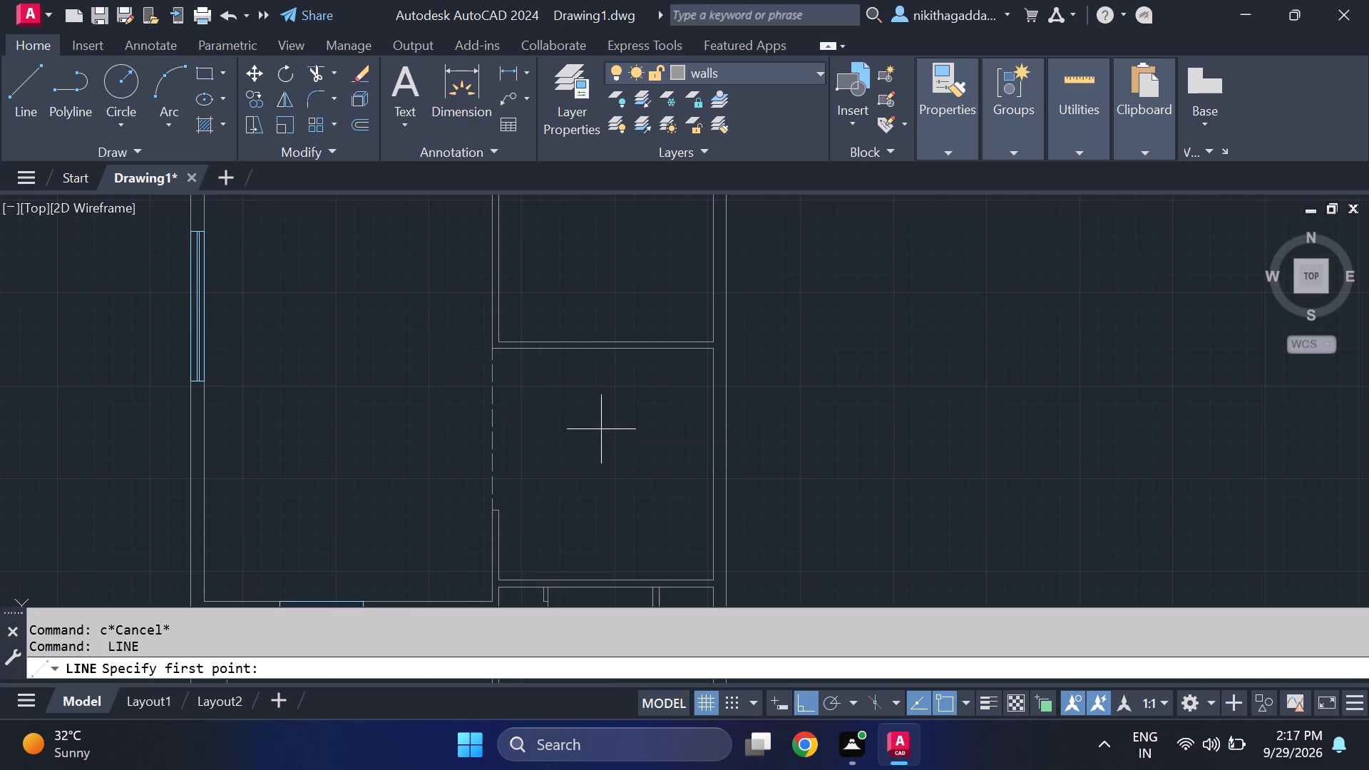
click(503, 508)
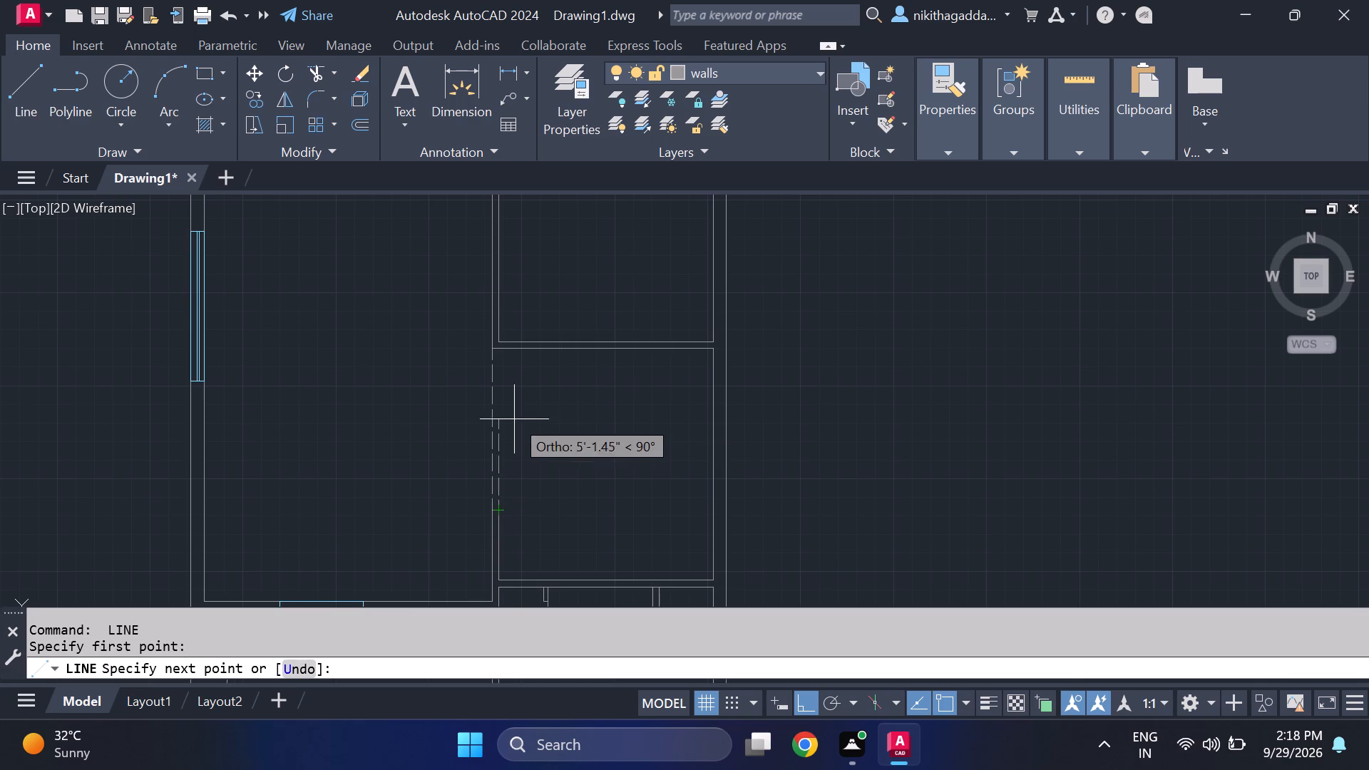
click(504, 348)
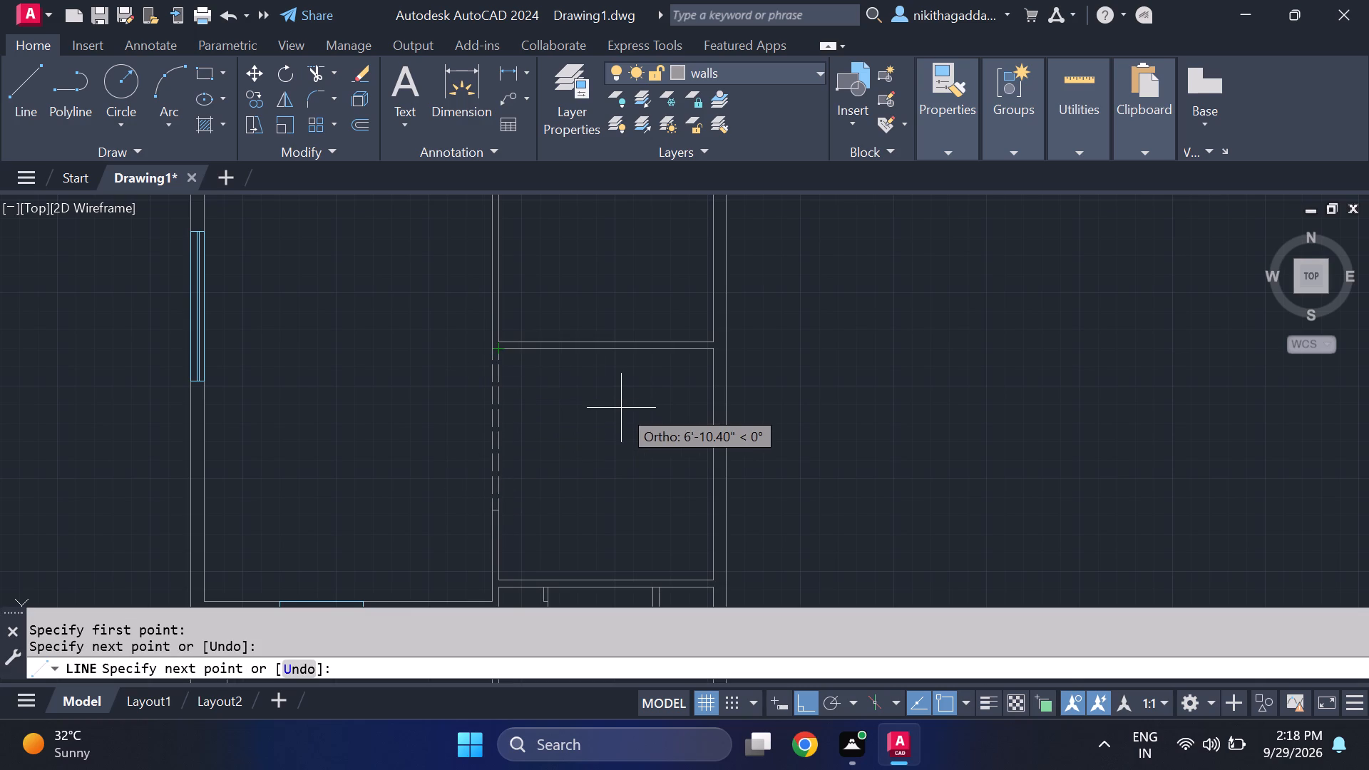
key(Escape)
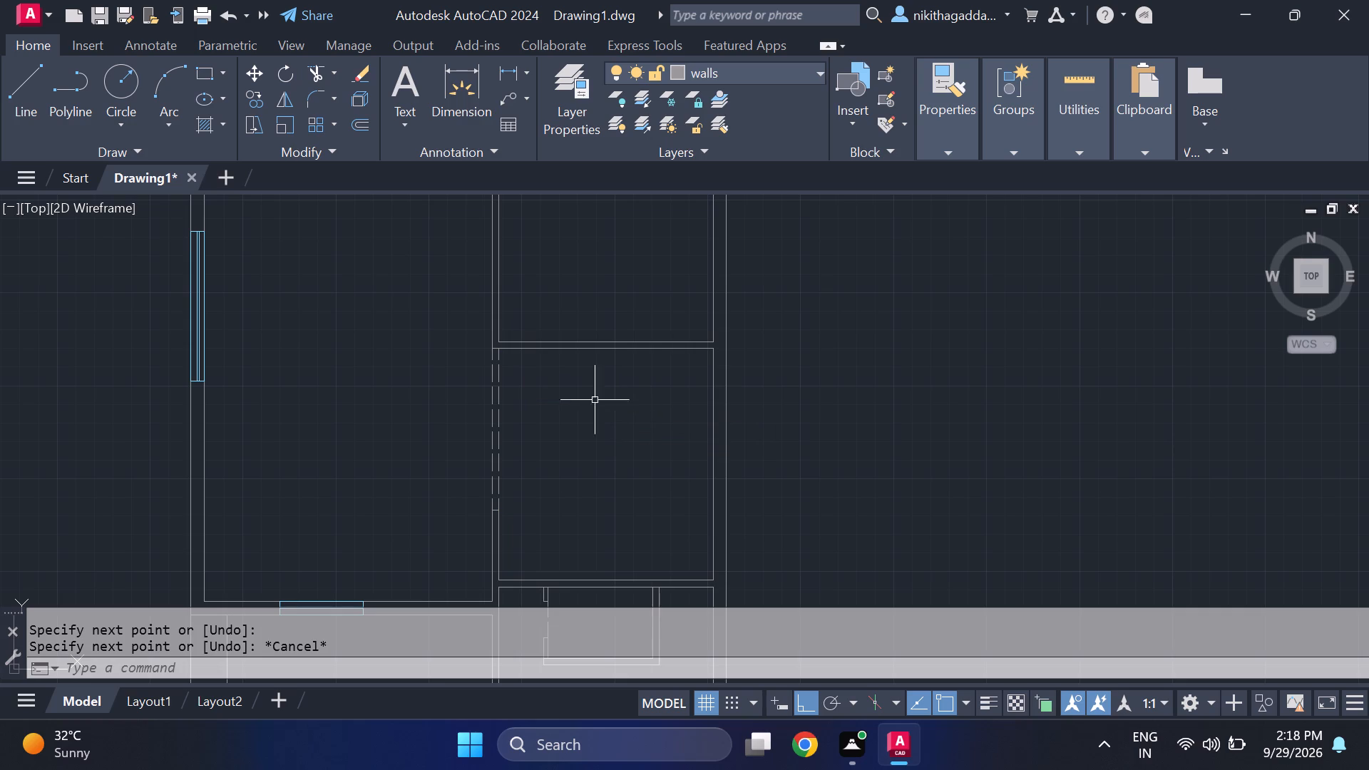
Make the windows layer current.
scroll(525, 460, up, 2)
middle_drag(575, 444, 571, 424)
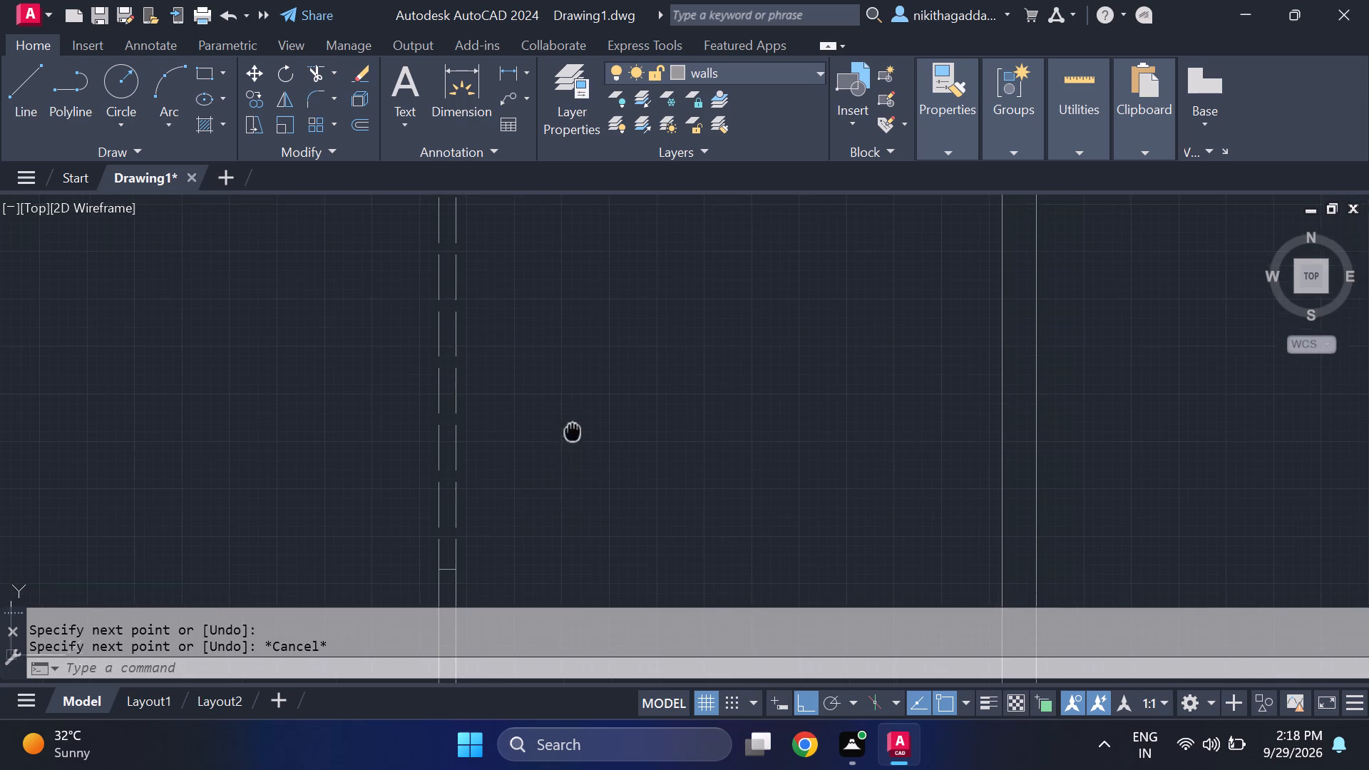
middle_drag(571, 424, 565, 385)
click(791, 78)
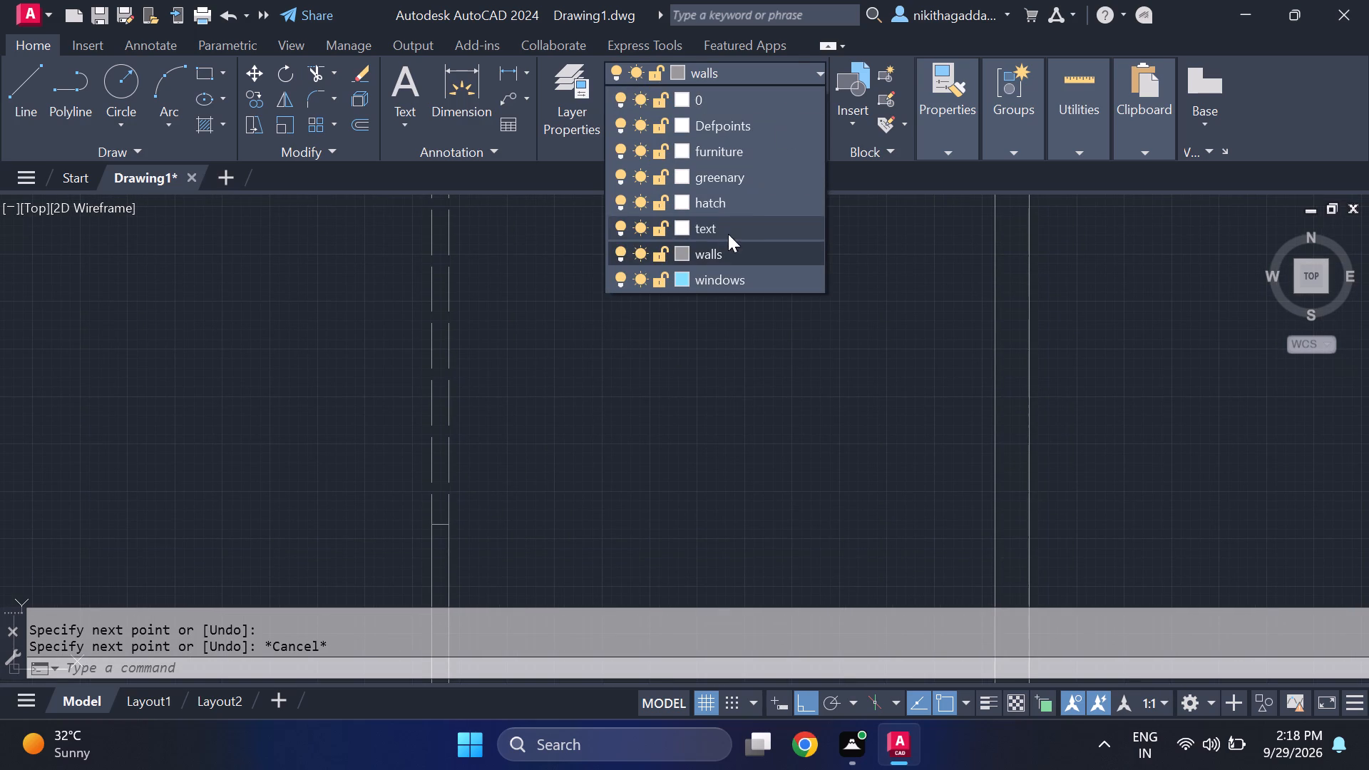
drag(712, 283, 704, 283)
middle_drag(605, 445, 598, 376)
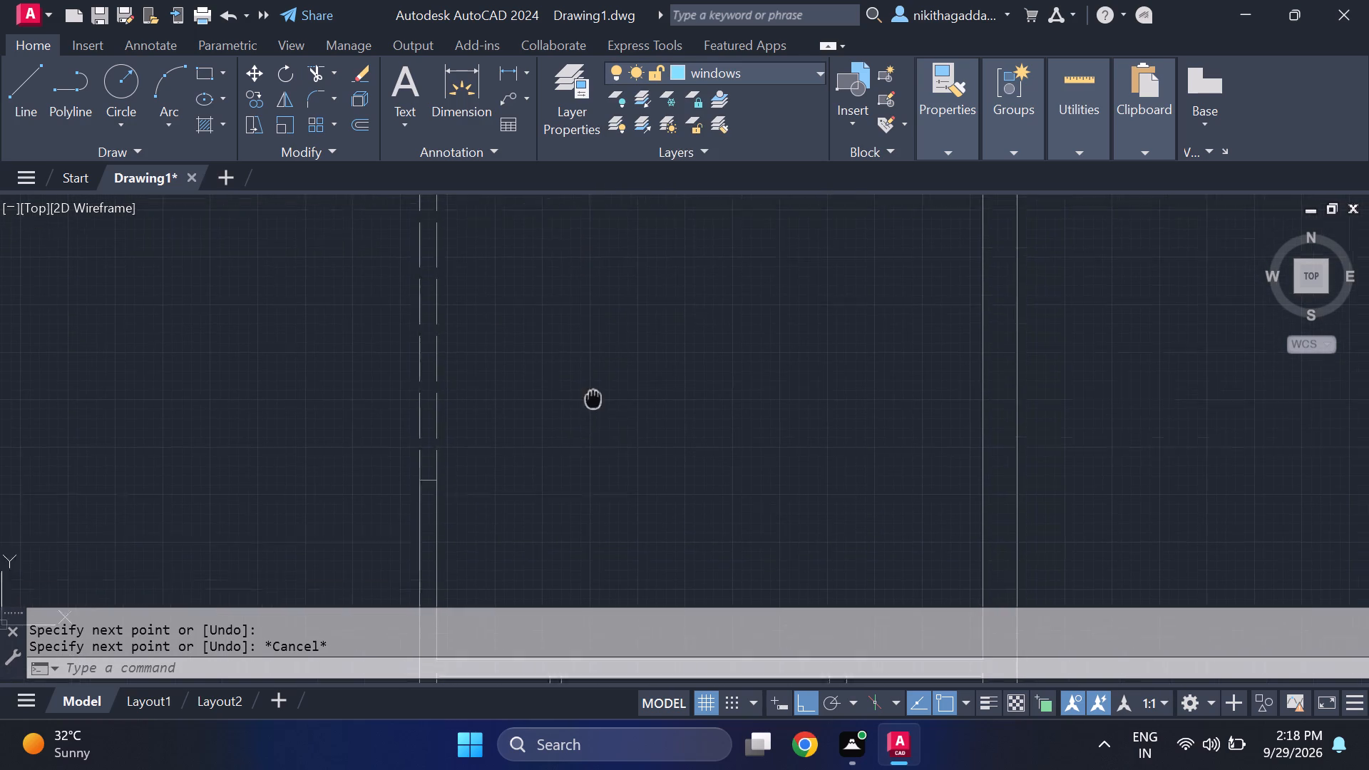
middle_drag(598, 376, 613, 323)
scroll(523, 322, up, 2)
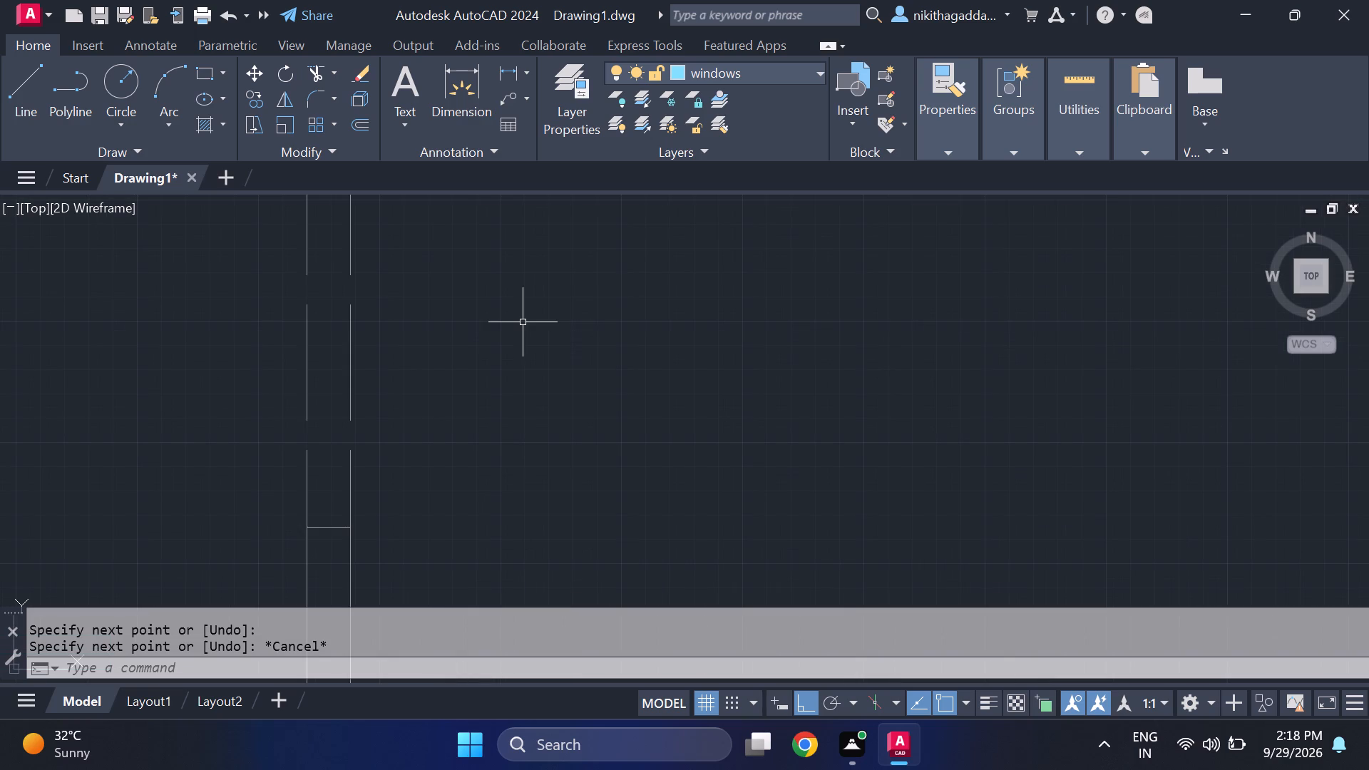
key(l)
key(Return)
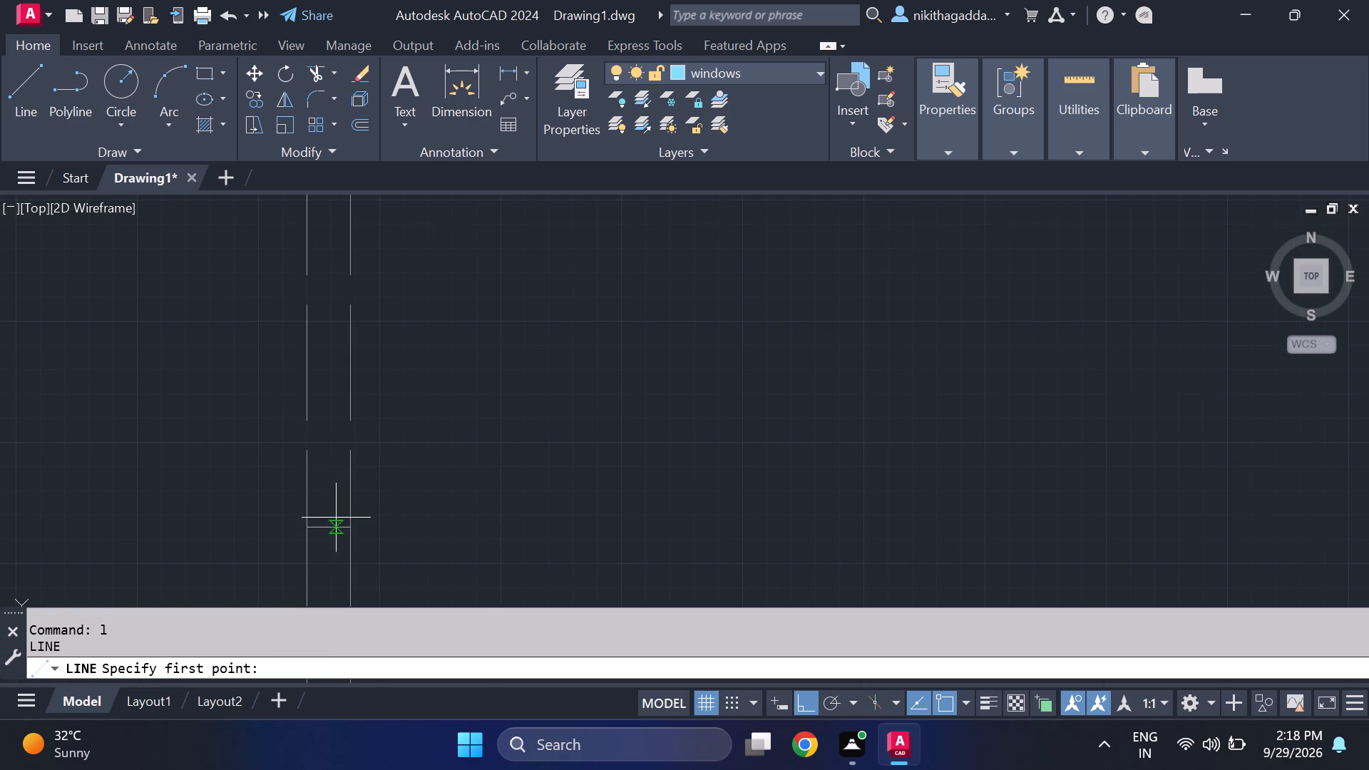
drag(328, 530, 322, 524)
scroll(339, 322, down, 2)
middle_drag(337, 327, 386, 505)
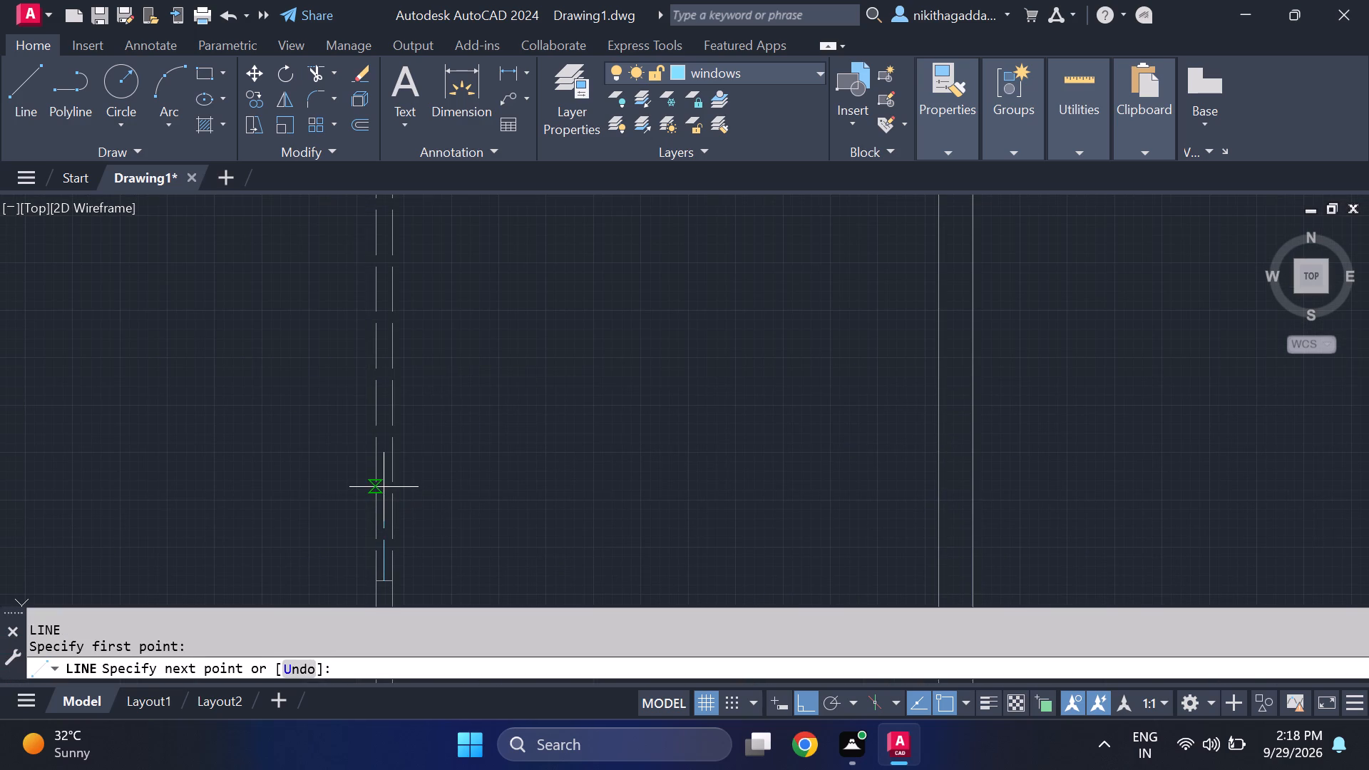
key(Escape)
Draw a solid vertical line on the windows layer midway between the opening's dashed lines, from the short cross line's midpoint to the room's upper wall.
drag(955, 143, 956, 150)
click(960, 151)
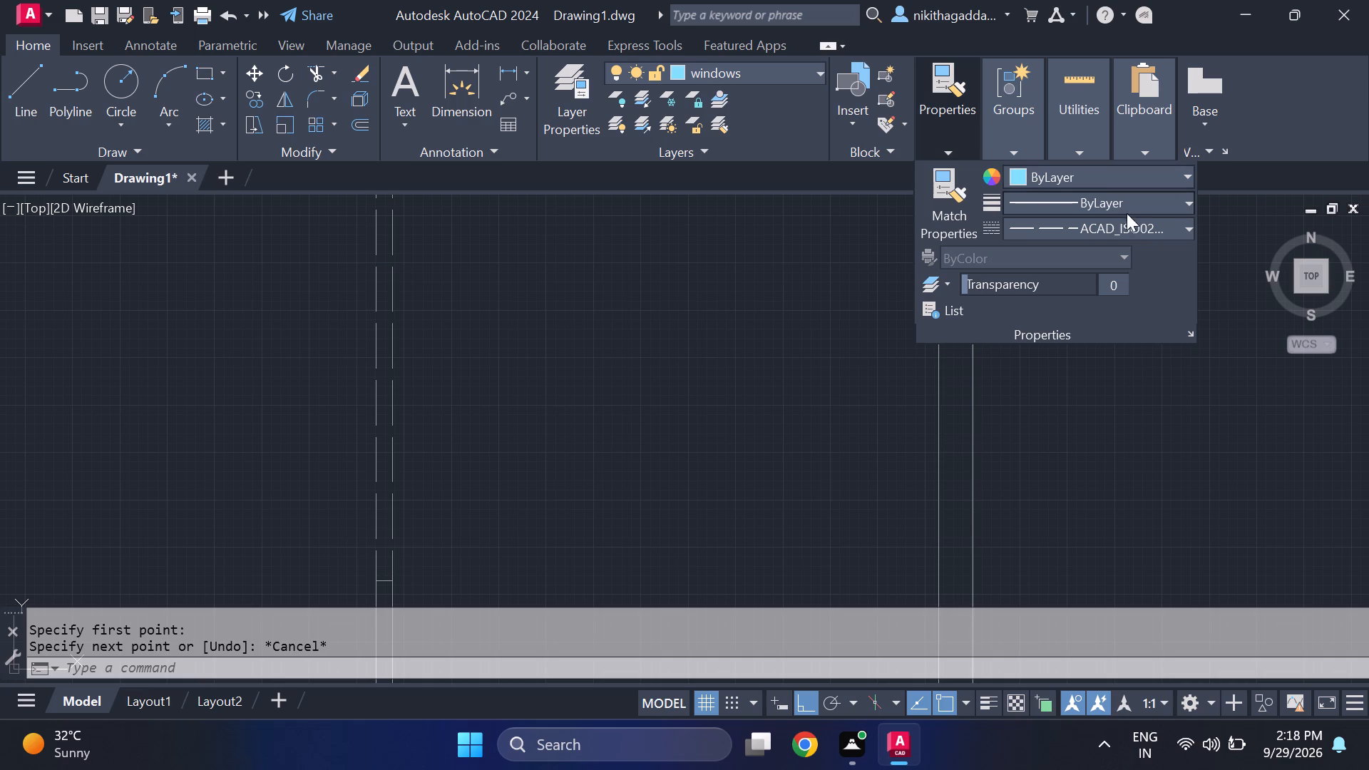
click(1173, 229)
click(1131, 262)
middle_drag(861, 367, 861, 304)
key(l)
key(Return)
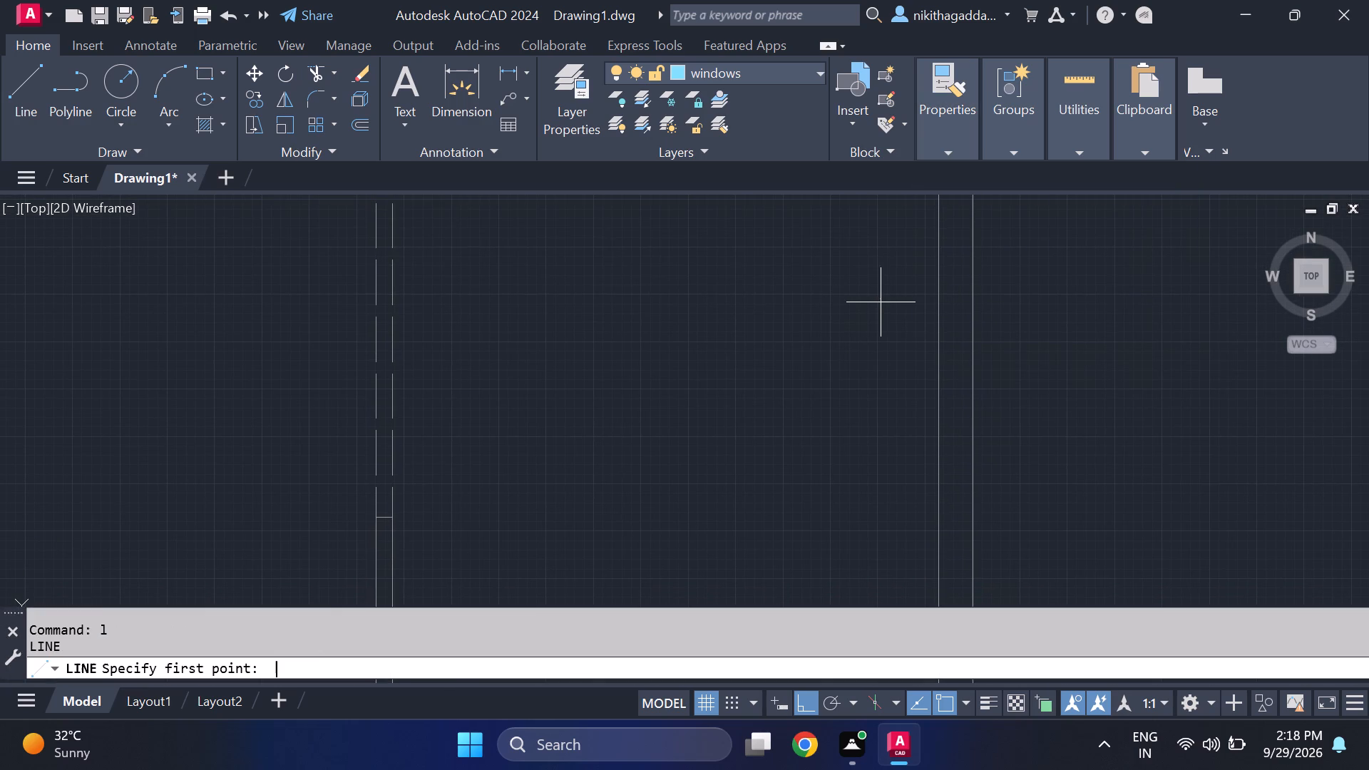
scroll(357, 523, up, 1)
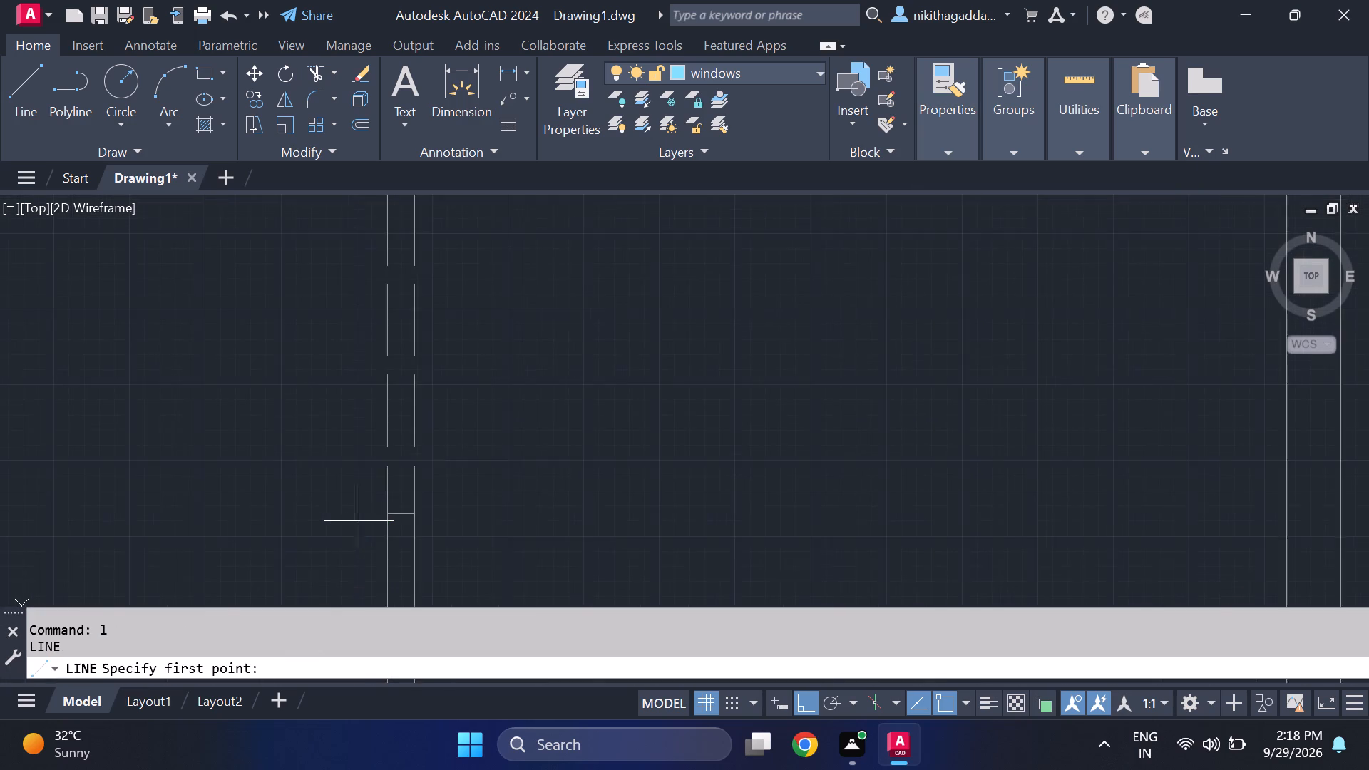
scroll(361, 520, up, 1)
click(425, 515)
middle_drag(426, 255, 424, 329)
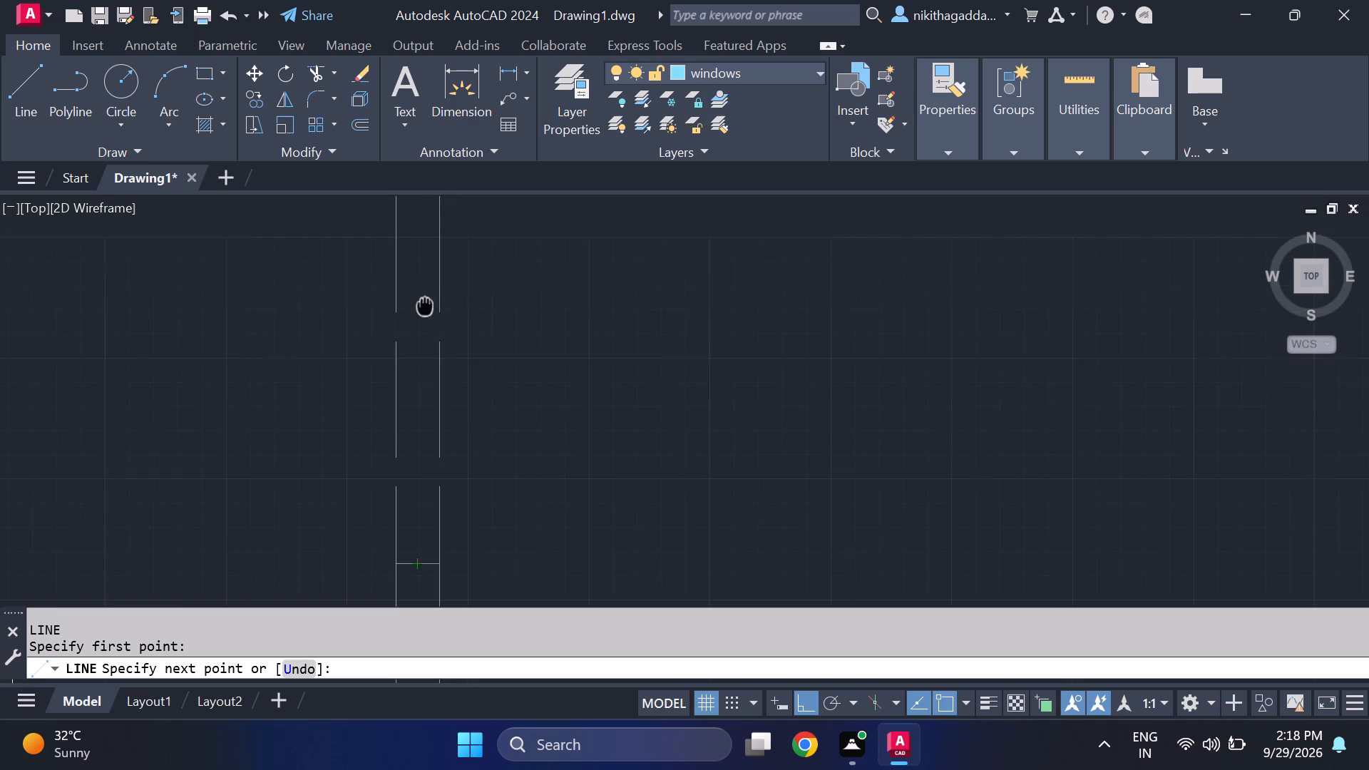
middle_drag(424, 329, 428, 493)
scroll(428, 493, down, 3)
scroll(443, 302, up, 4)
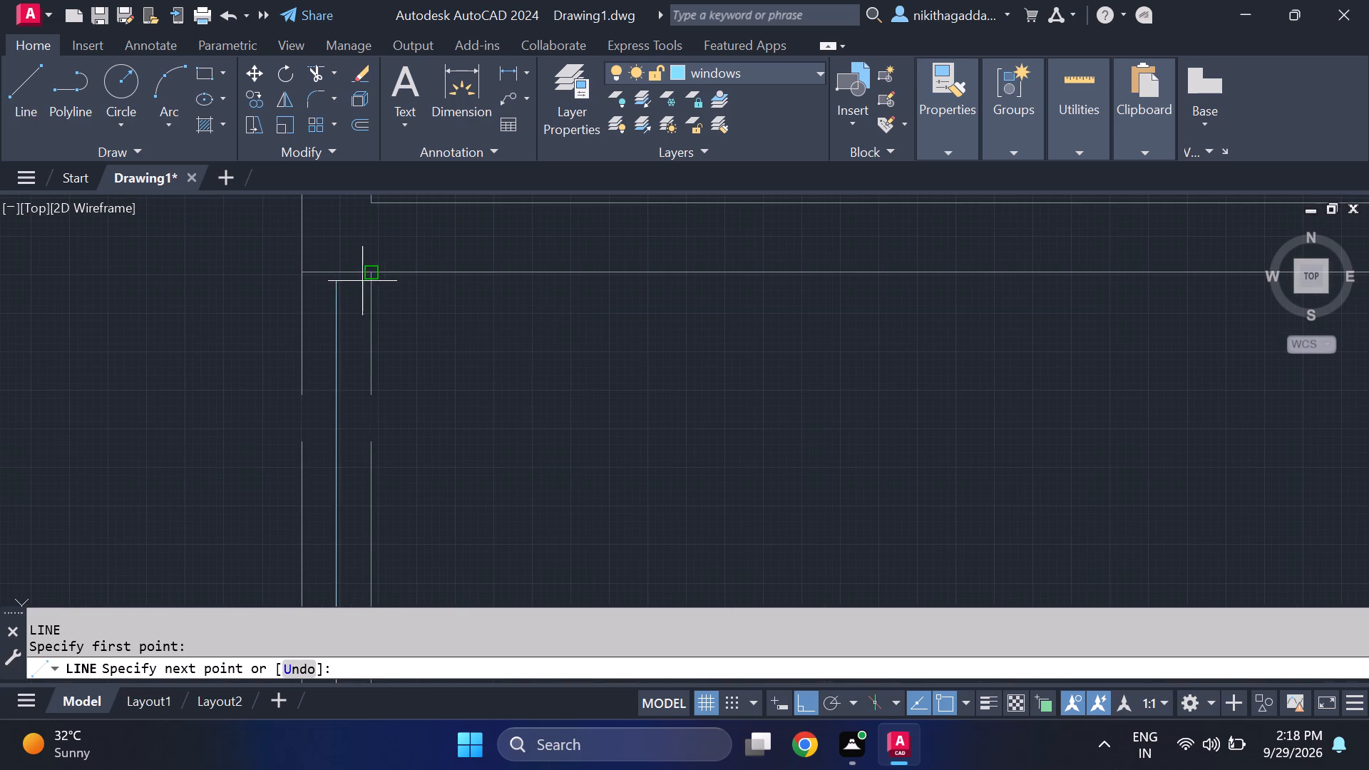
click(339, 269)
scroll(688, 376, down, 5)
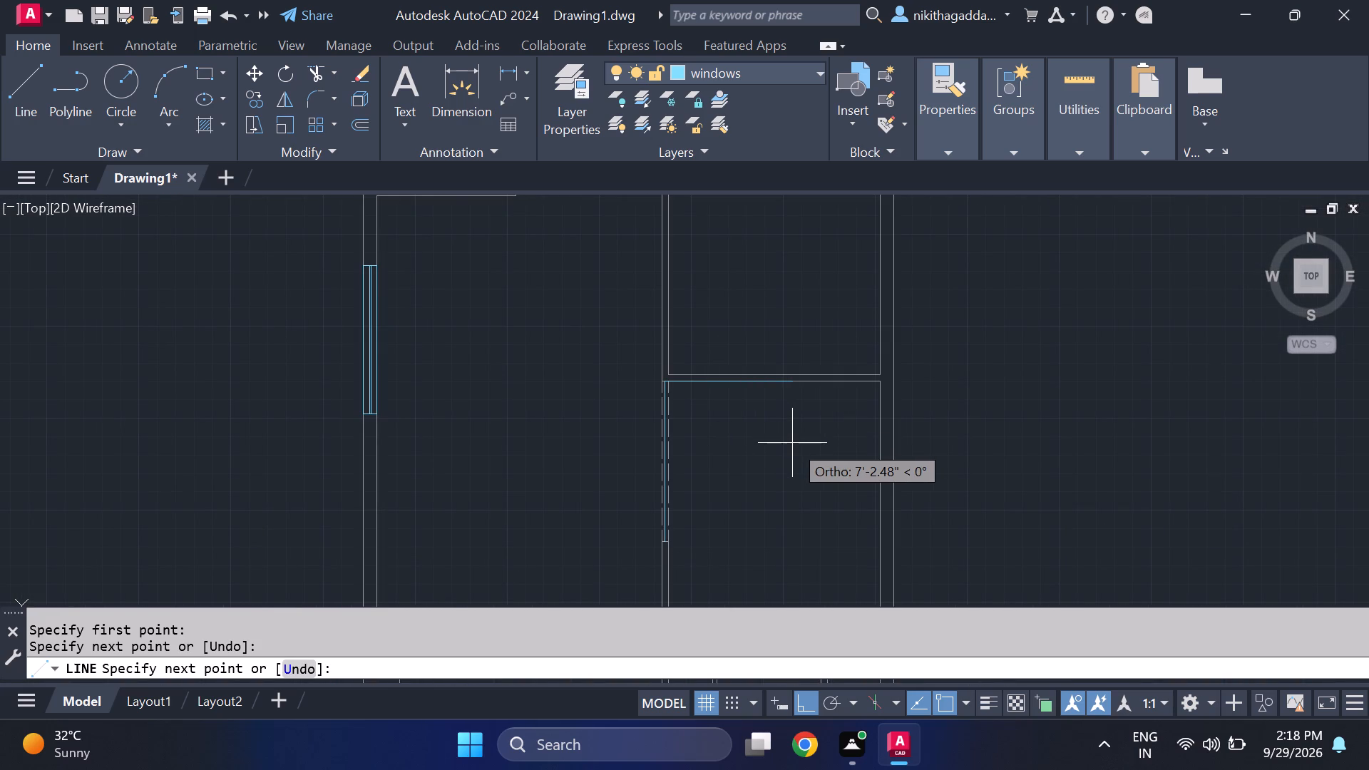
key(Escape)
scroll(899, 464, down, 2)
scroll(831, 486, up, 1)
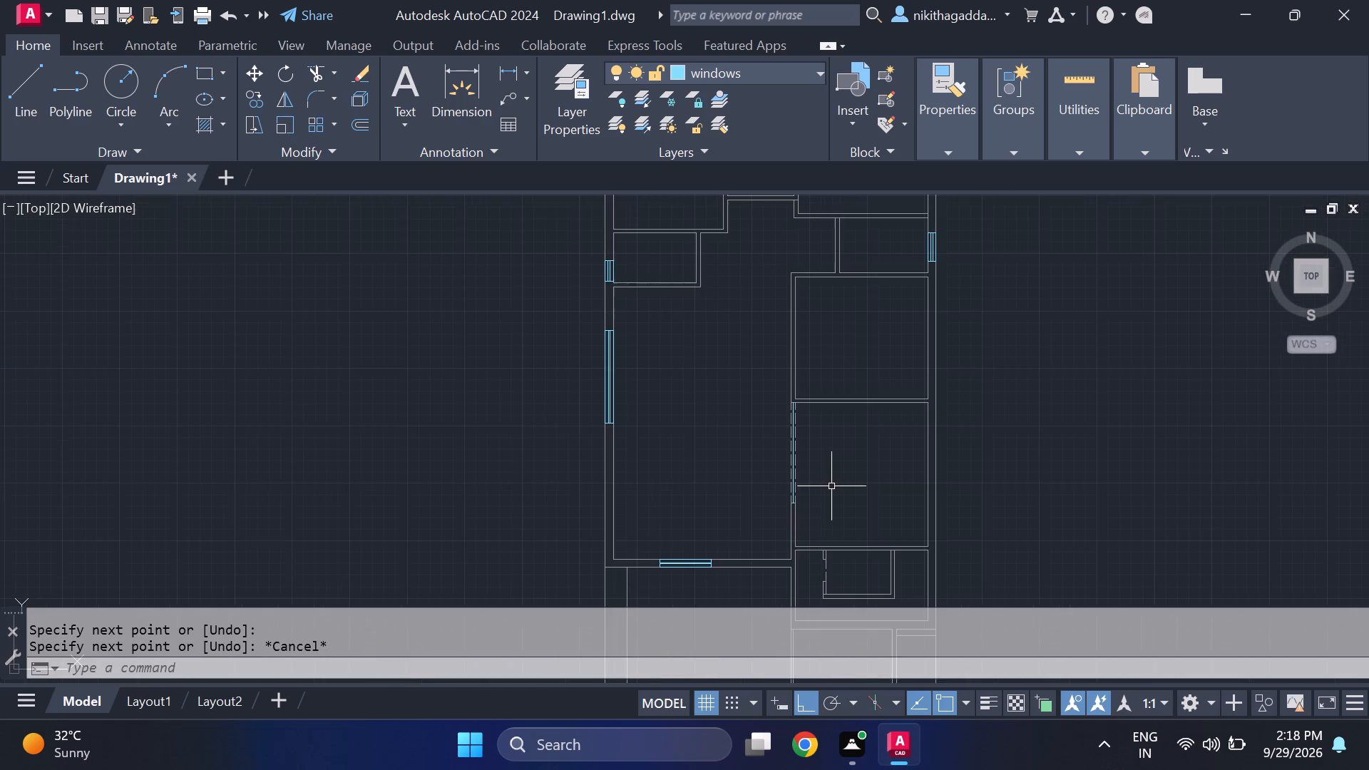
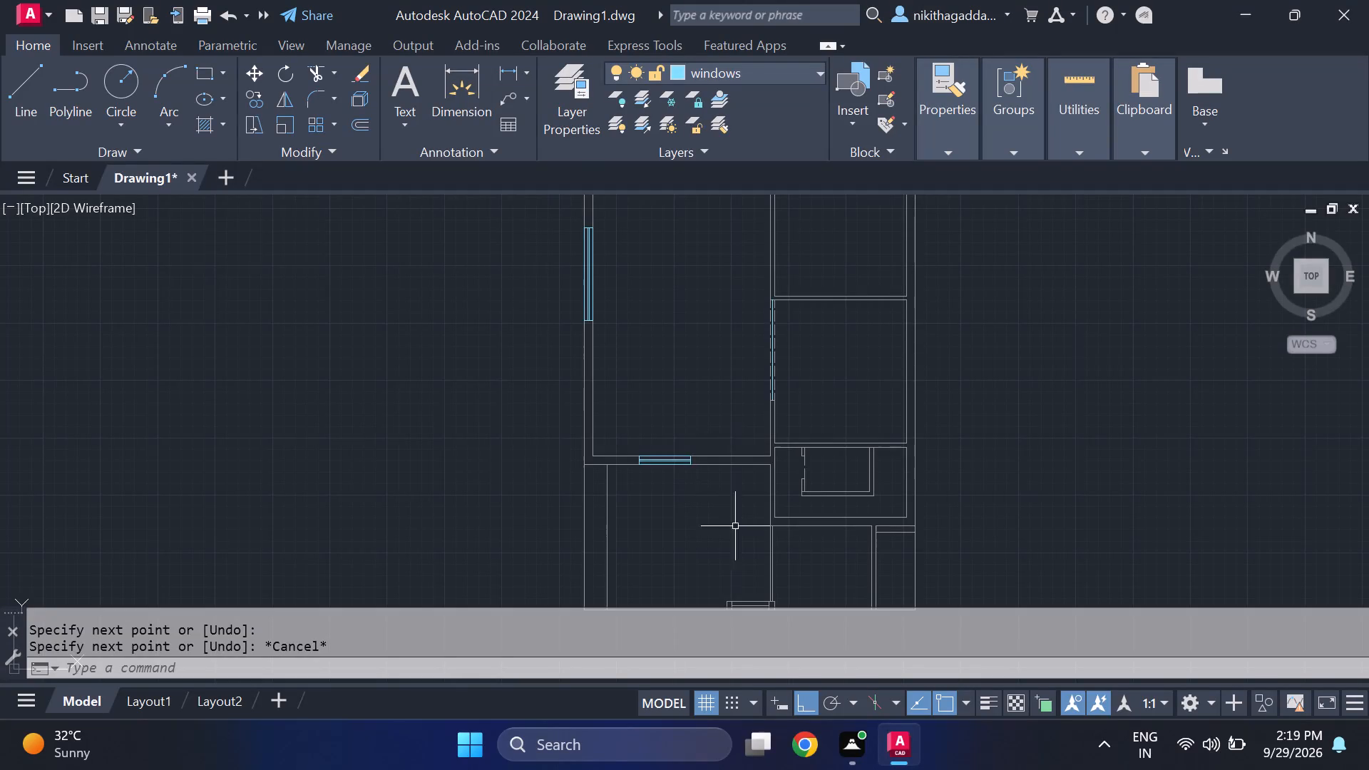
Examine the whole floor plan, checking the rooms, wall layout and window placements from the top rooms down to the bottom edge.
middle_drag(700, 420, 697, 506)
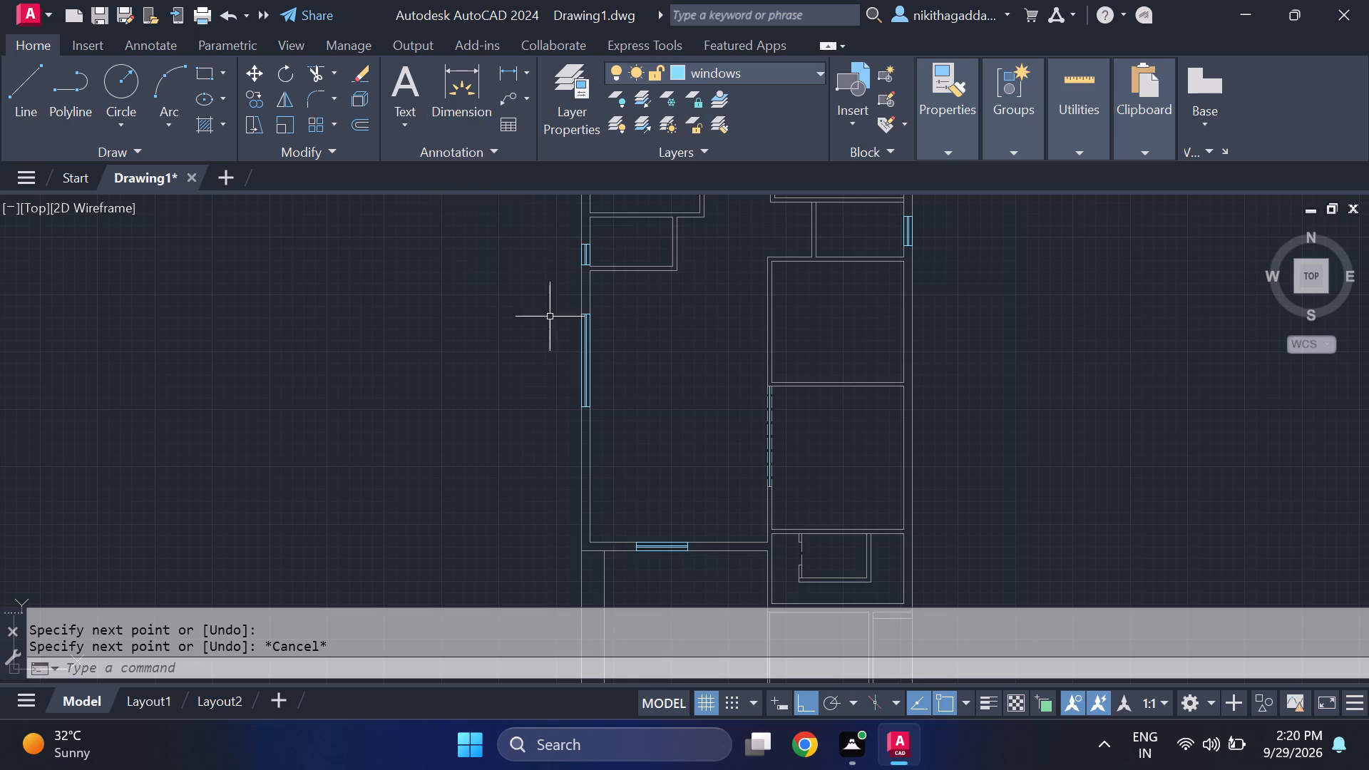
middle_drag(615, 379, 446, 379)
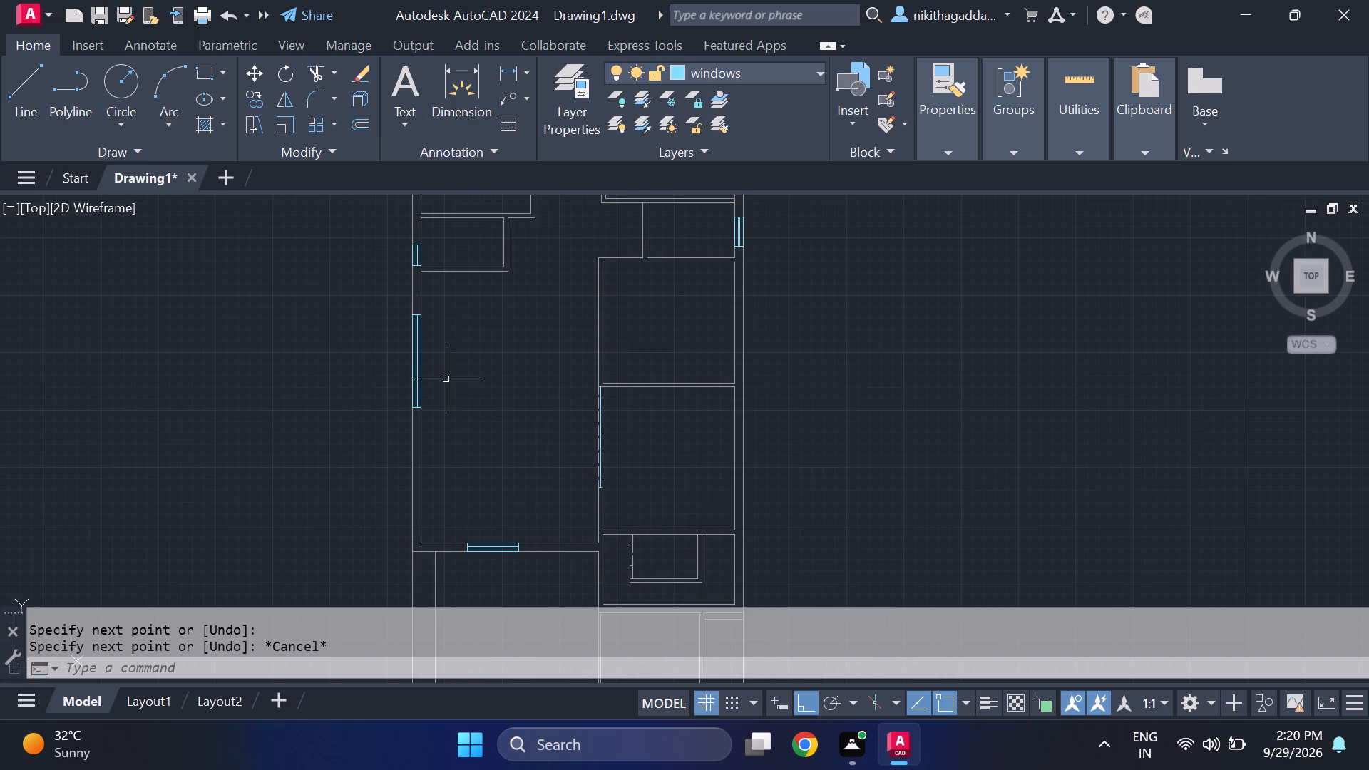
scroll(447, 374, up, 2)
scroll(448, 374, down, 2)
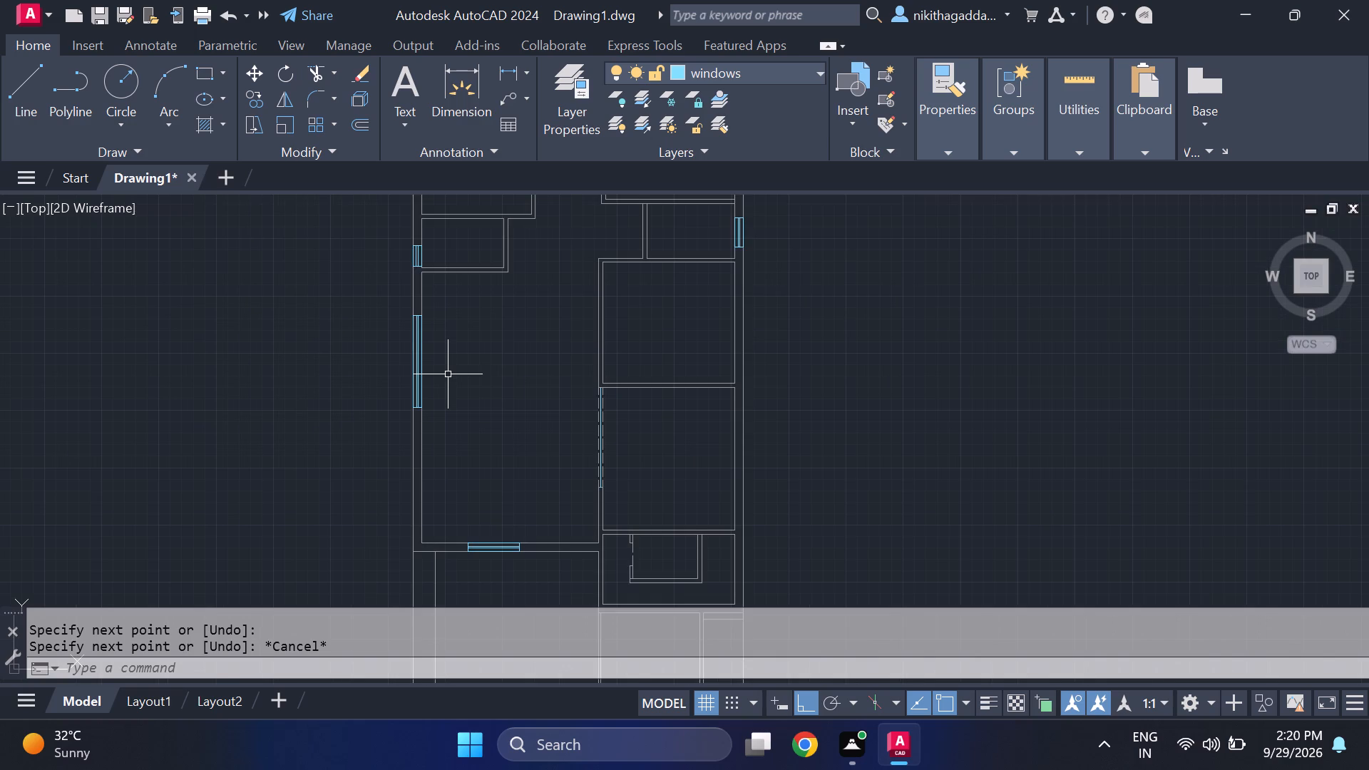
scroll(449, 374, down, 1)
middle_drag(449, 374, 456, 421)
scroll(464, 410, up, 2)
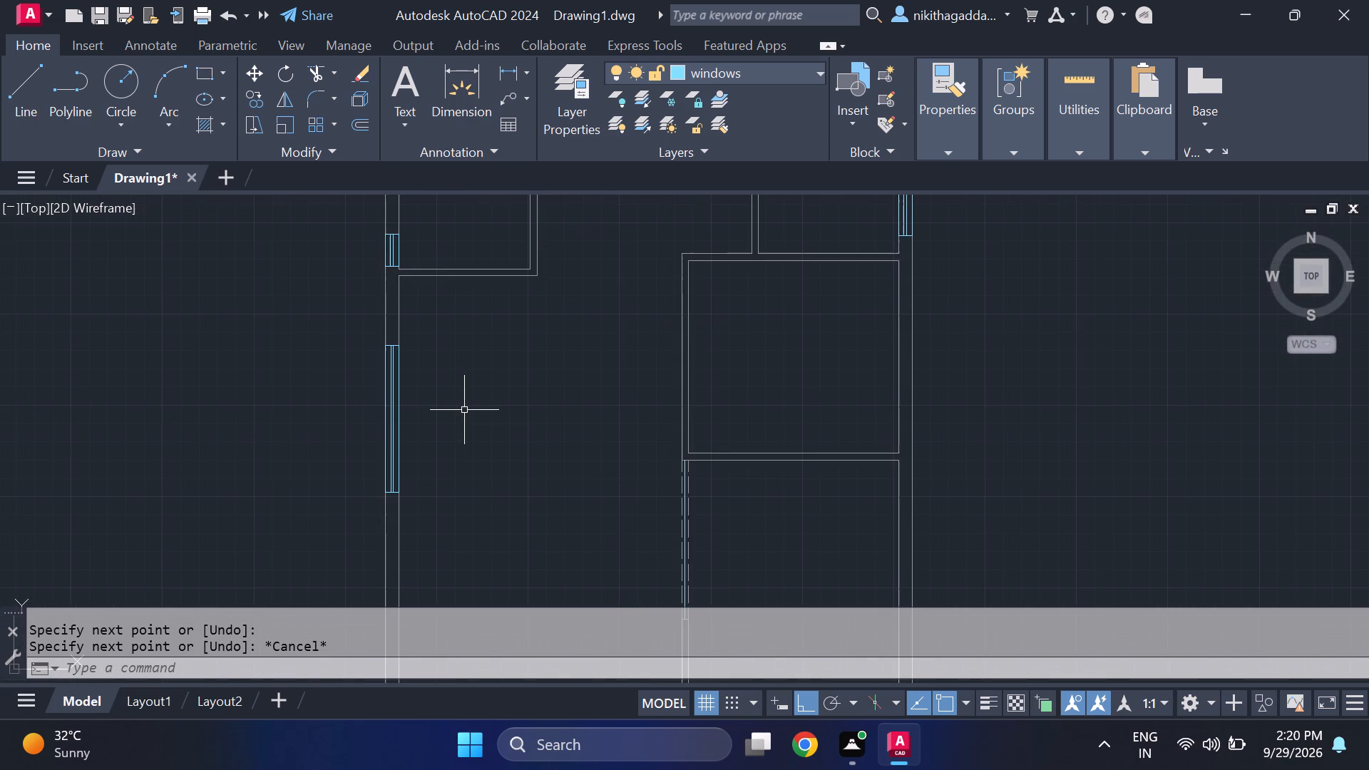
middle_drag(463, 475, 352, 229)
scroll(375, 261, down, 2)
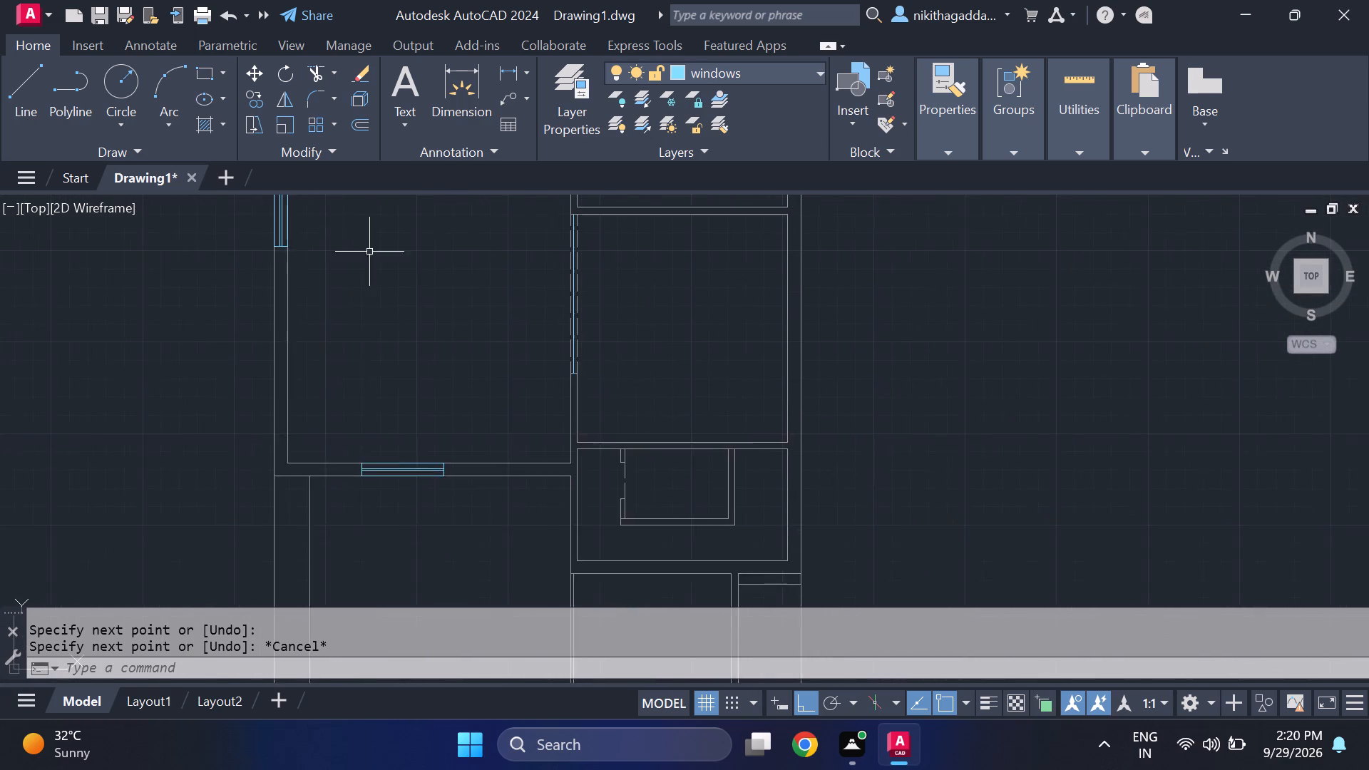
scroll(379, 266, down, 1)
middle_drag(383, 263, 451, 411)
scroll(448, 386, up, 1)
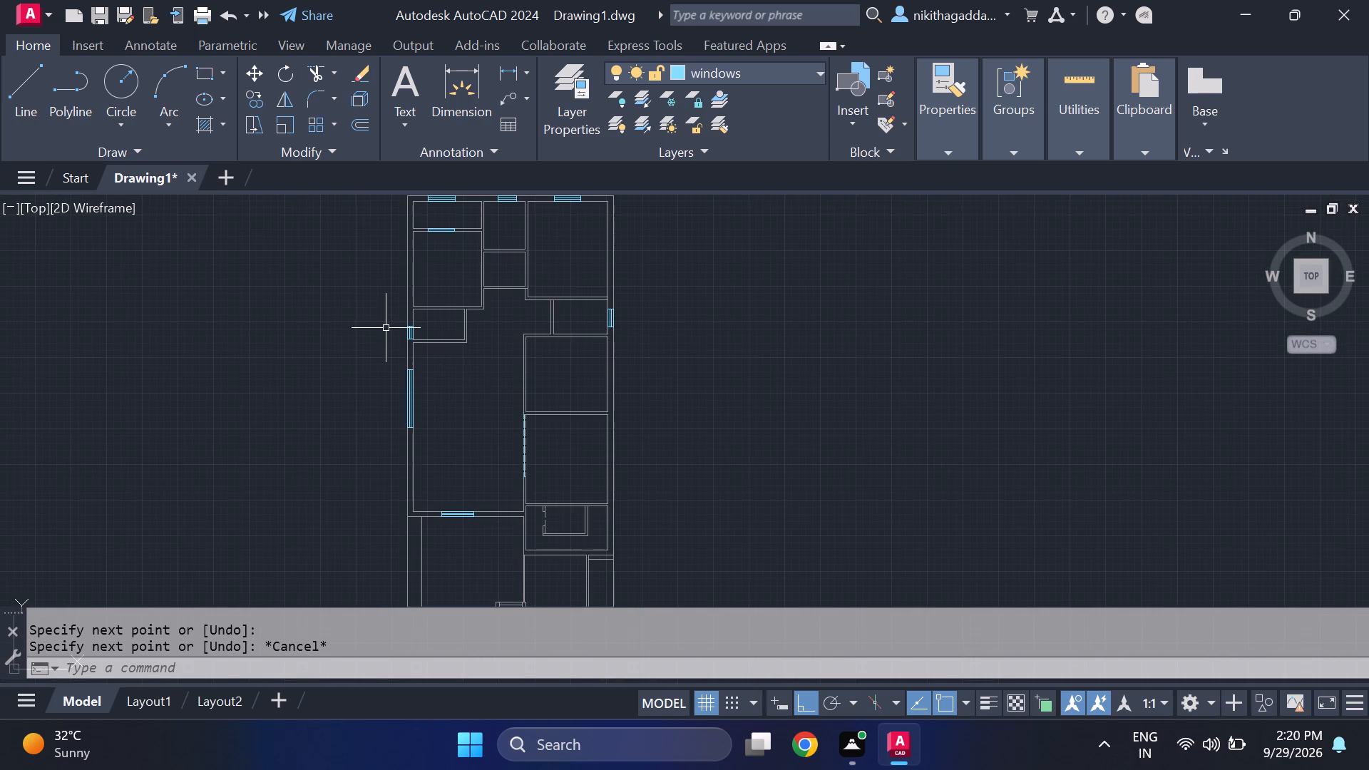
middle_drag(431, 337, 501, 435)
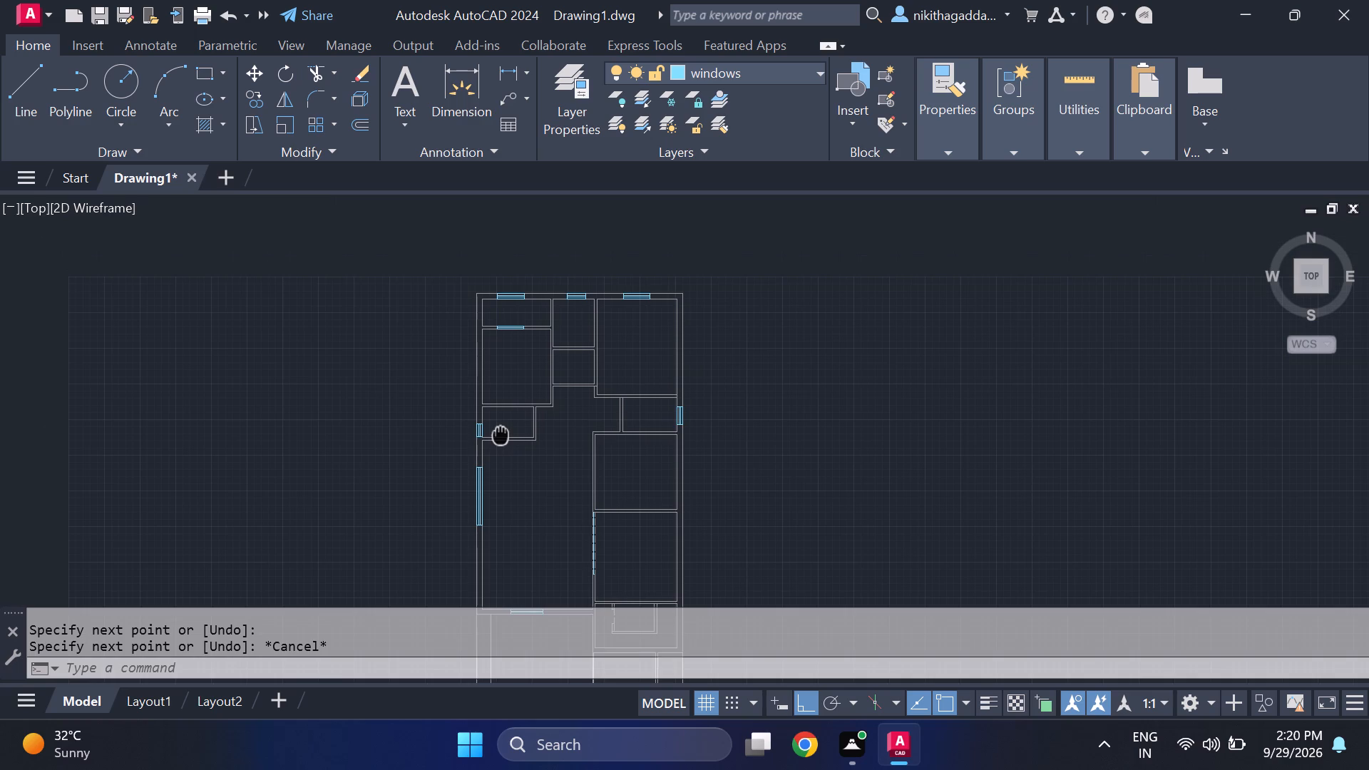
middle_drag(501, 435, 502, 436)
middle_click(502, 436)
scroll(502, 438, up, 2)
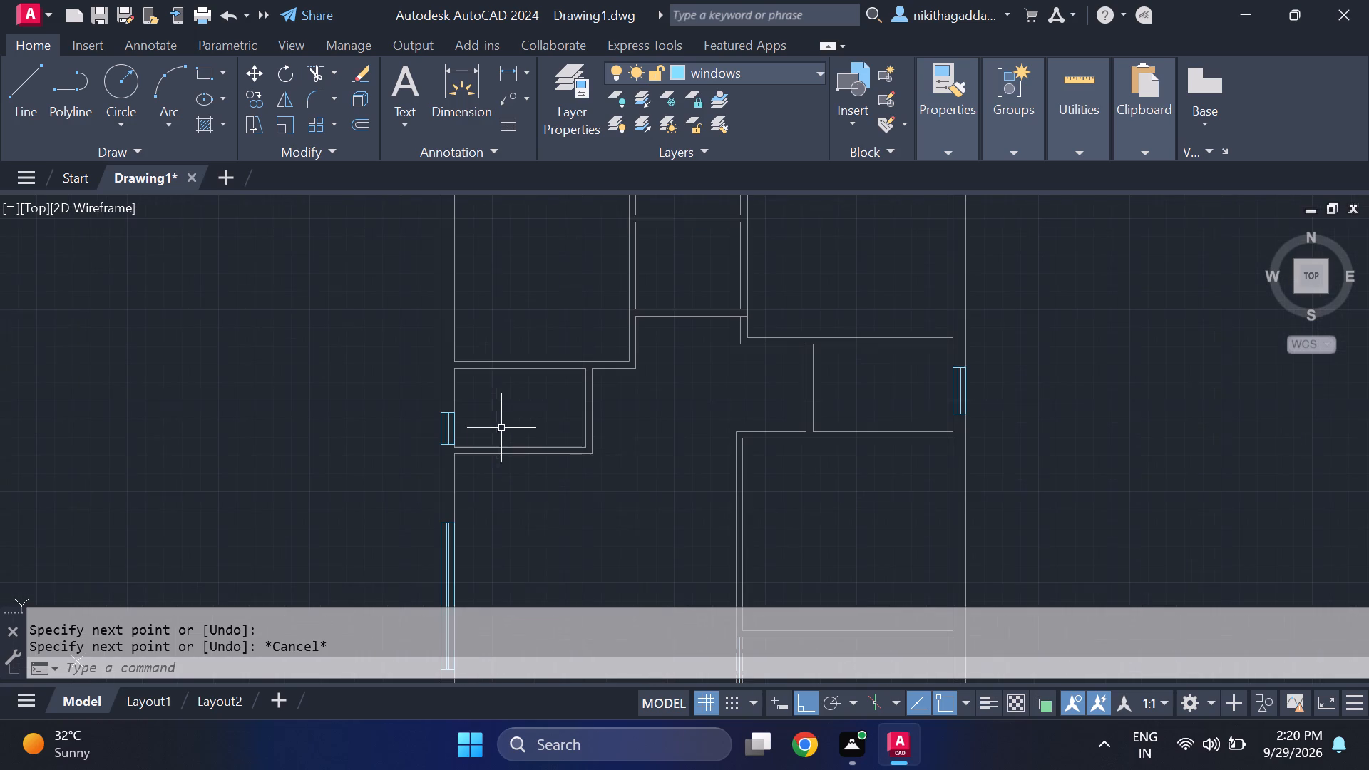
scroll(488, 258, up, 3)
scroll(486, 259, down, 4)
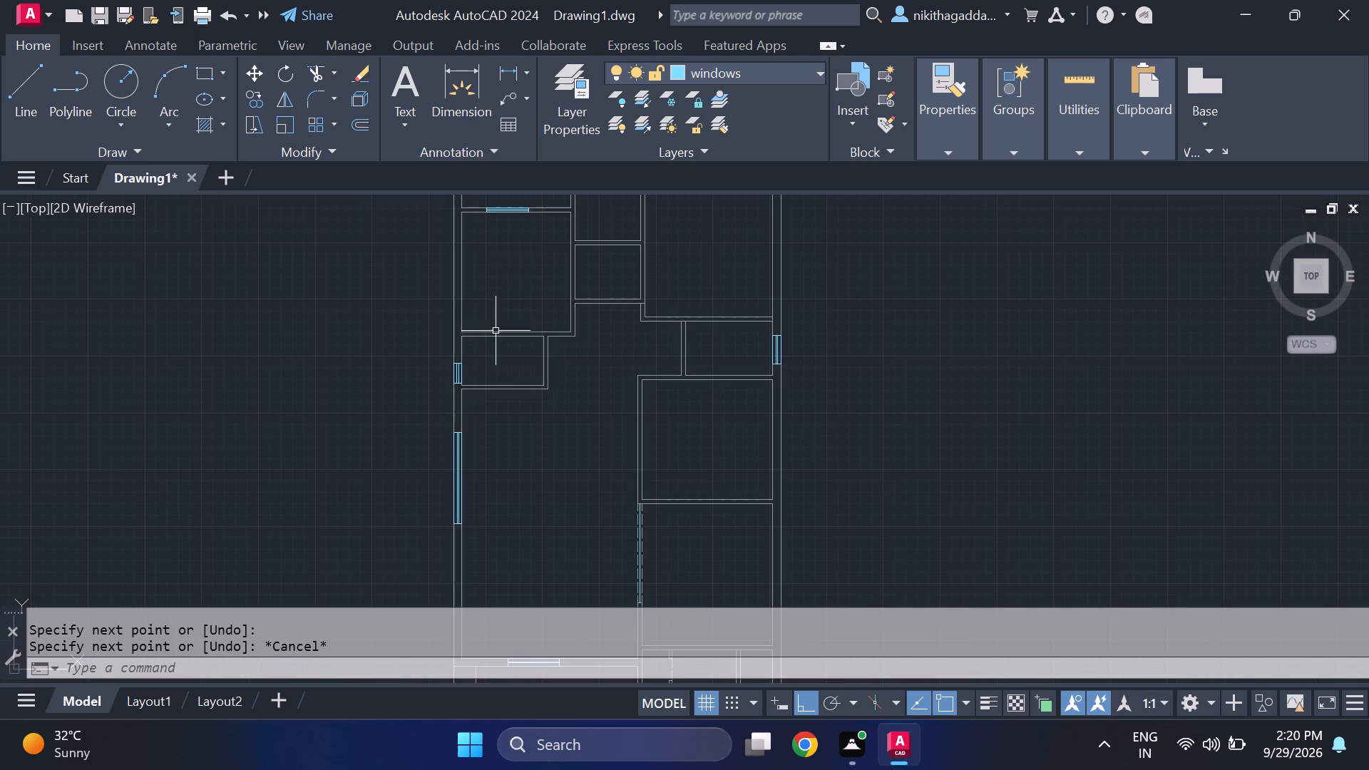
middle_drag(515, 379, 451, 252)
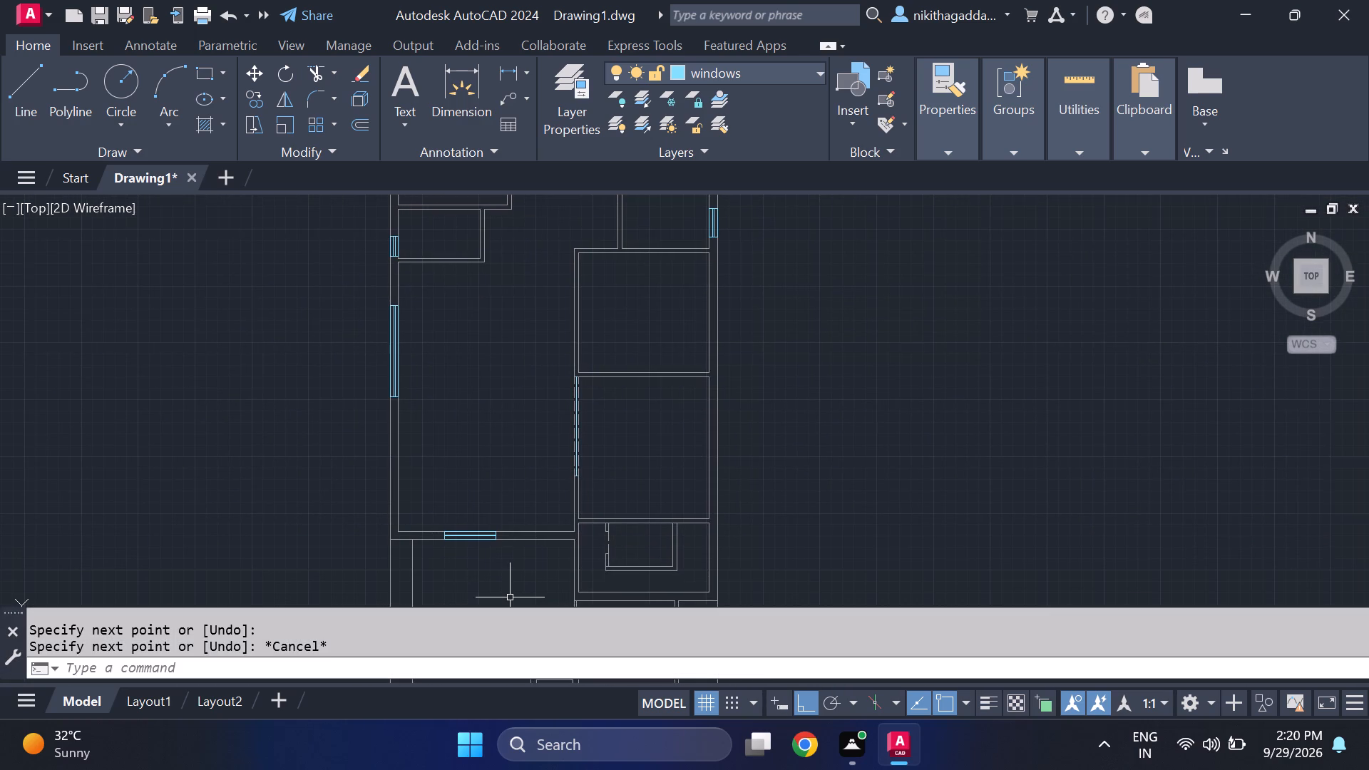
middle_drag(523, 582, 486, 424)
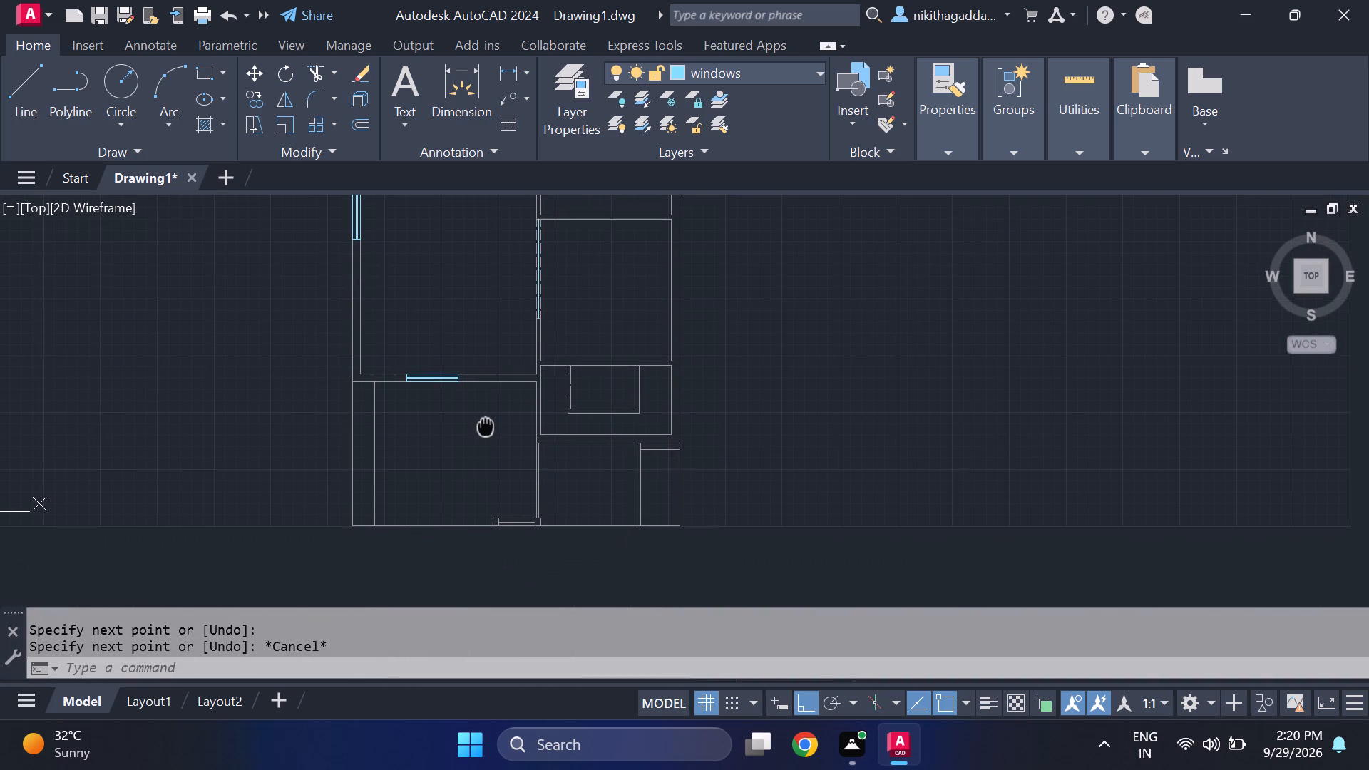
middle_drag(486, 424, 488, 454)
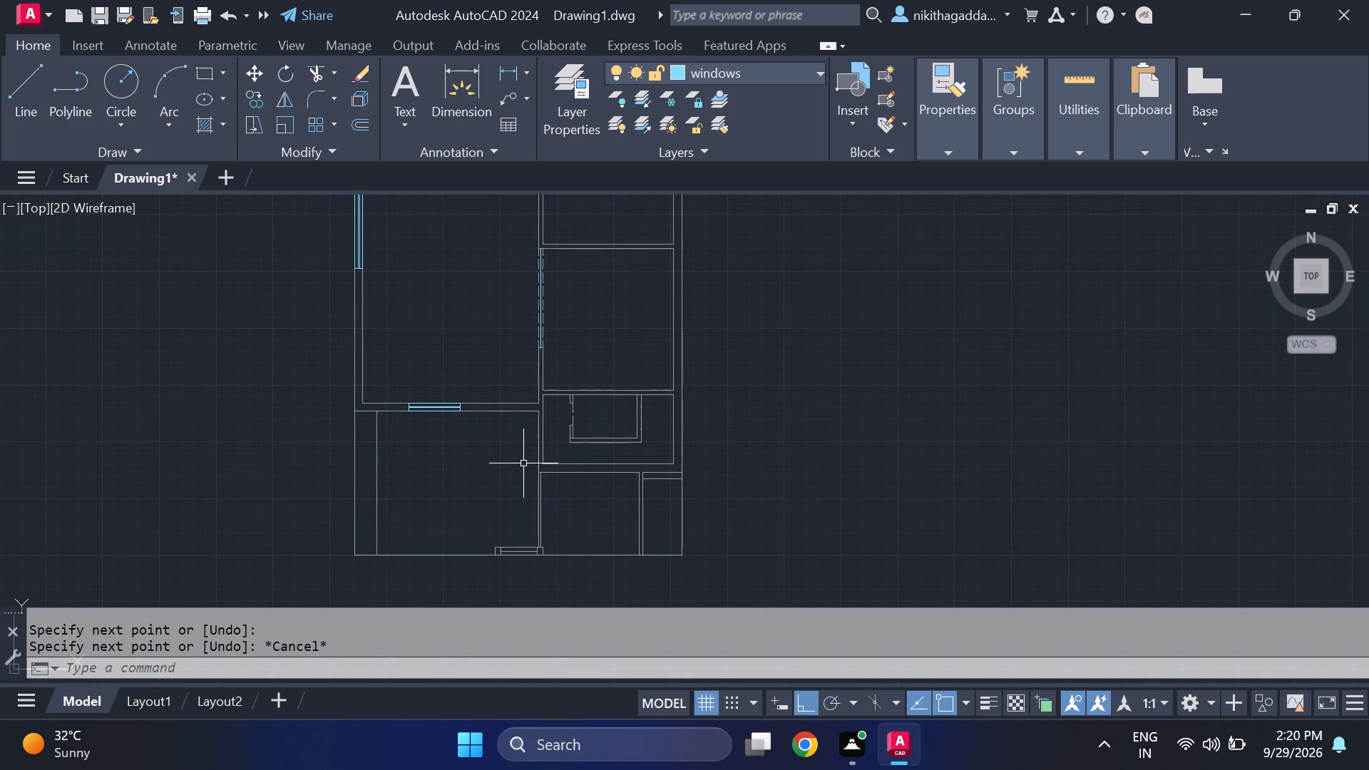
scroll(523, 463, up, 1)
scroll(510, 483, down, 2)
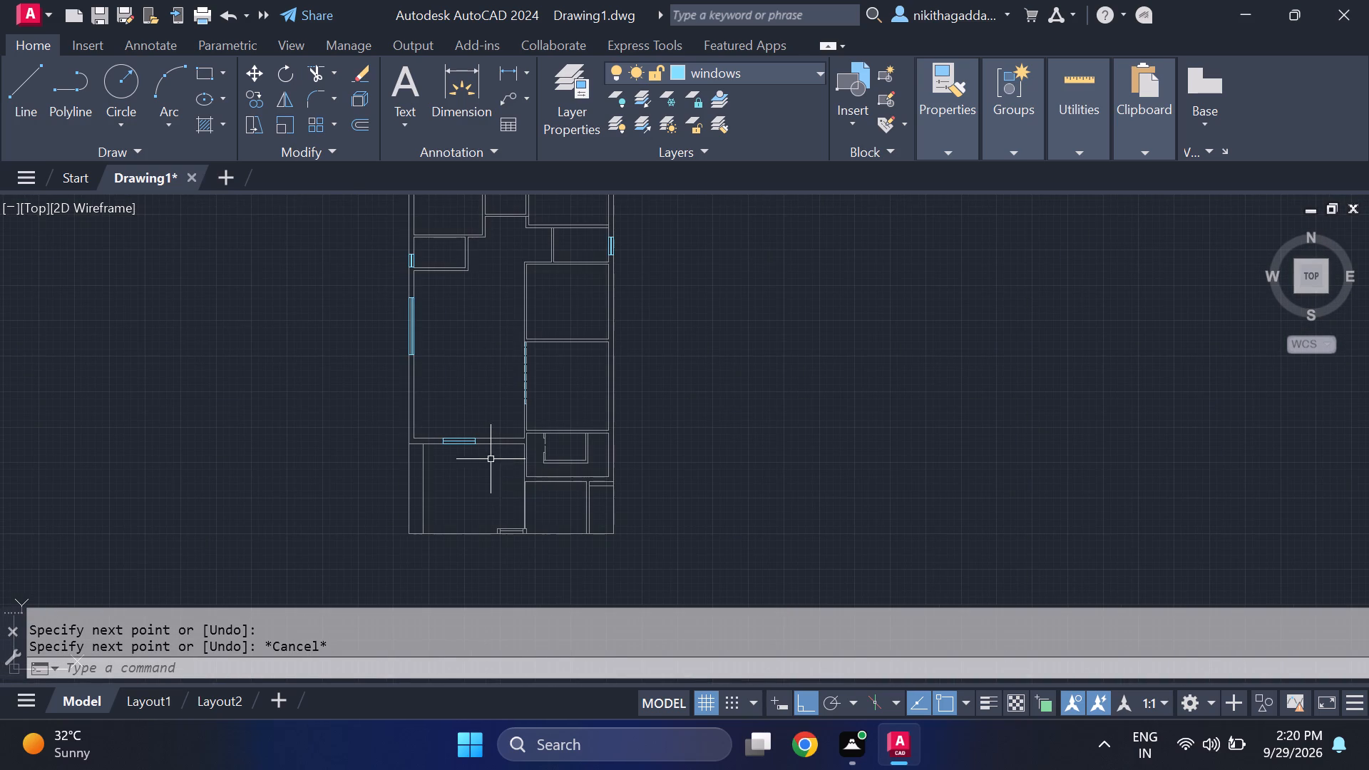
scroll(545, 416, up, 1)
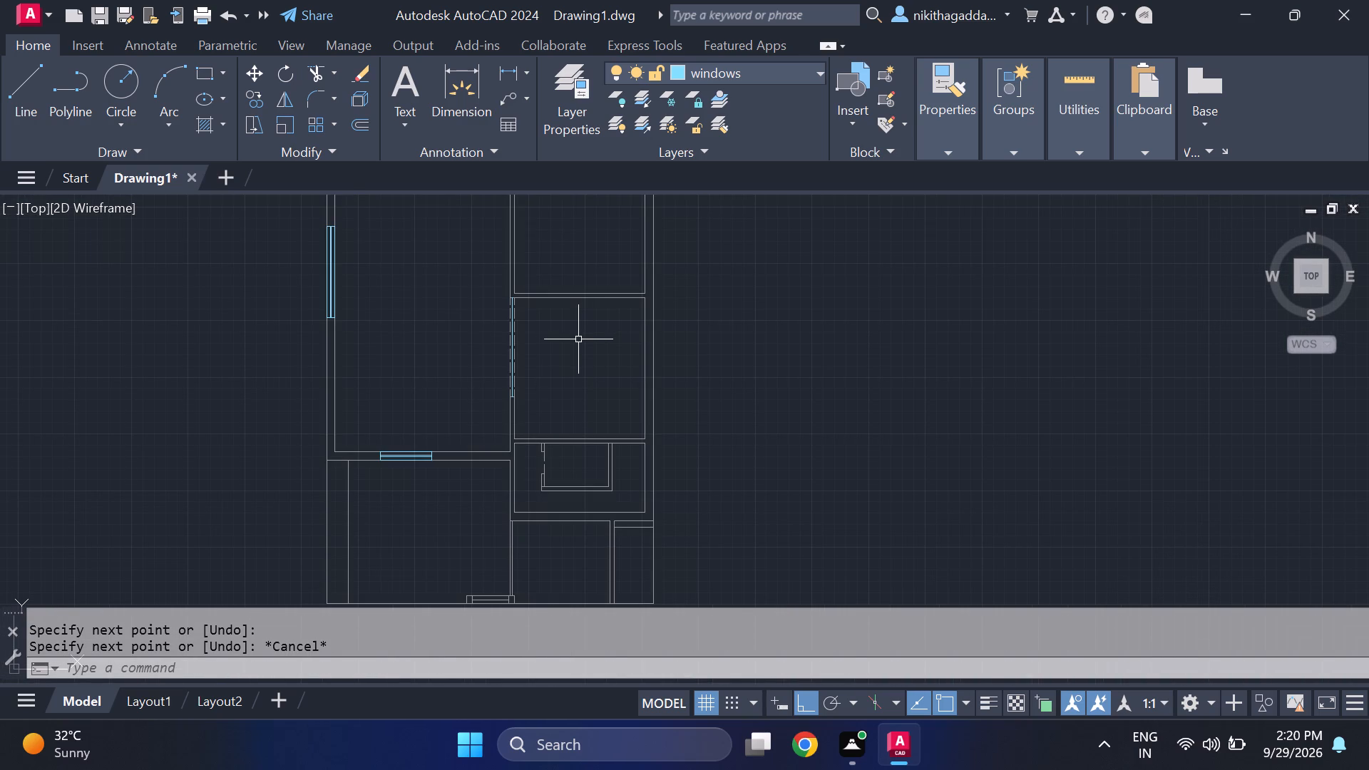
On the walls layer, draw a horizontal tread line from the small inner enclosure's east wall to the surrounding room's east wall.
click(788, 76)
click(757, 263)
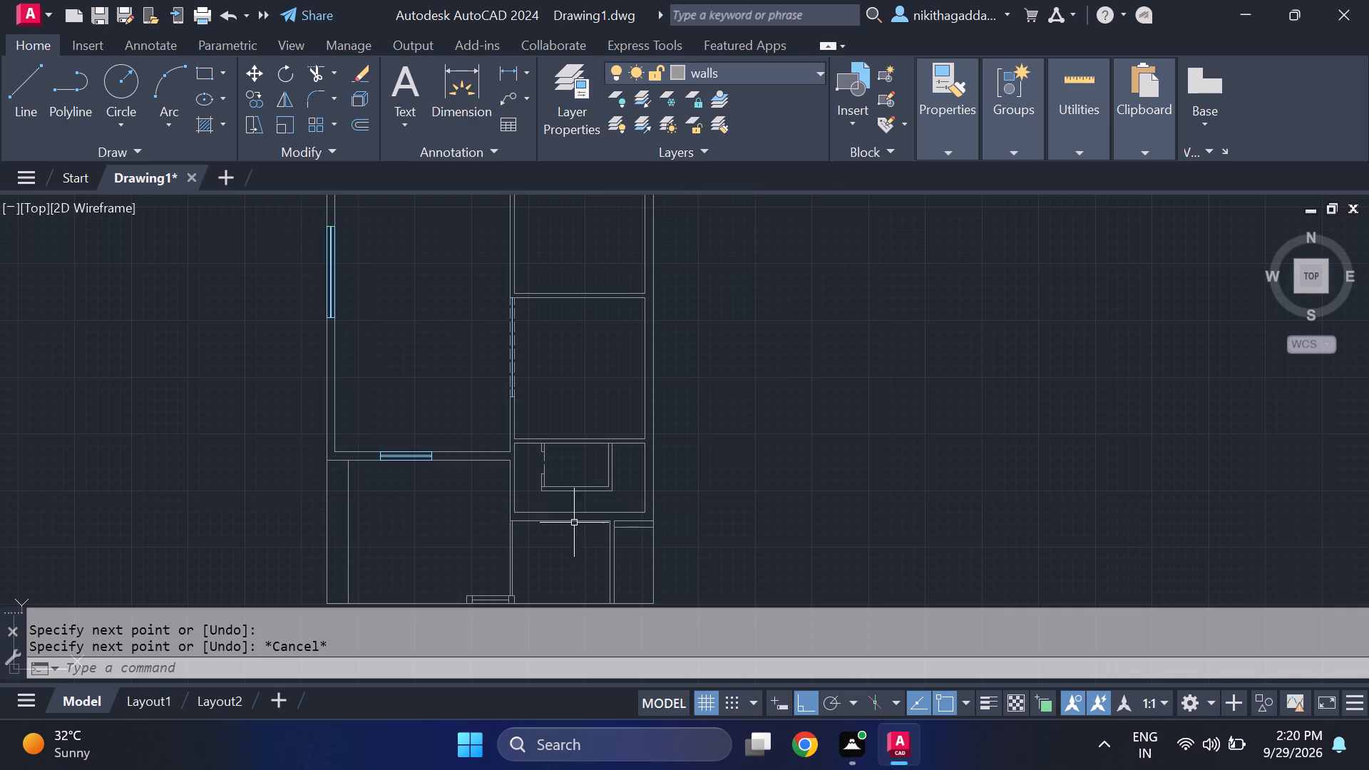
scroll(574, 519, up, 2)
key(l)
key(Return)
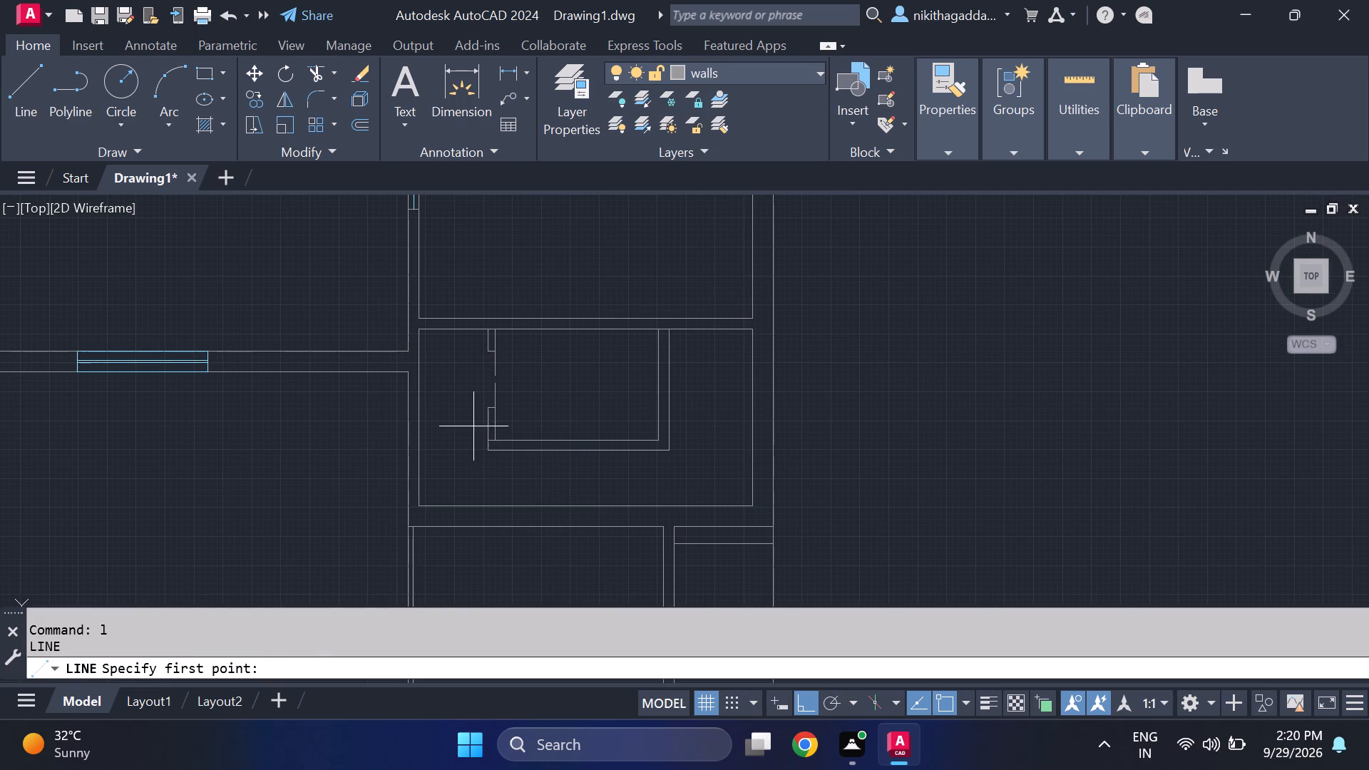
click(672, 346)
click(750, 346)
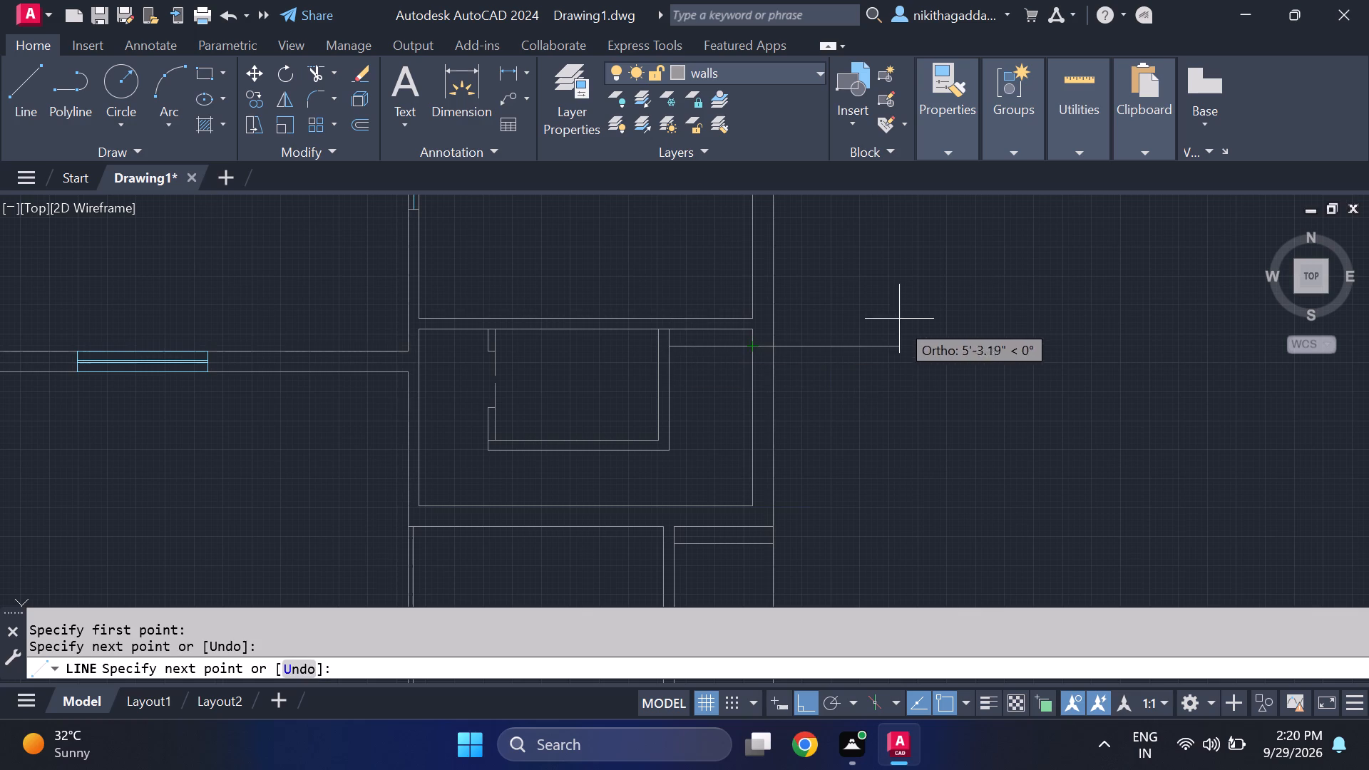
key(Escape)
Offset the tread line successively downward six times at an equal picked spacing to form the east stair flight.
text(of)
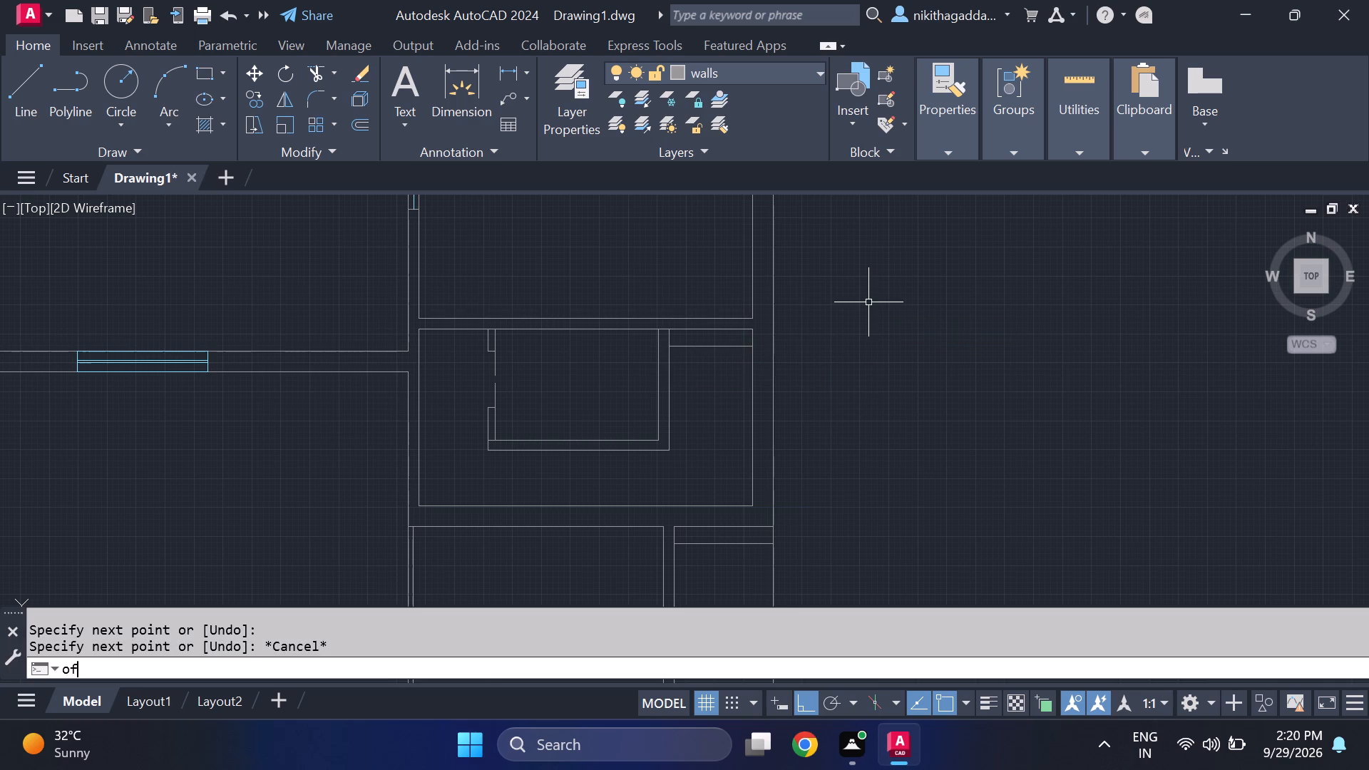
key(Return)
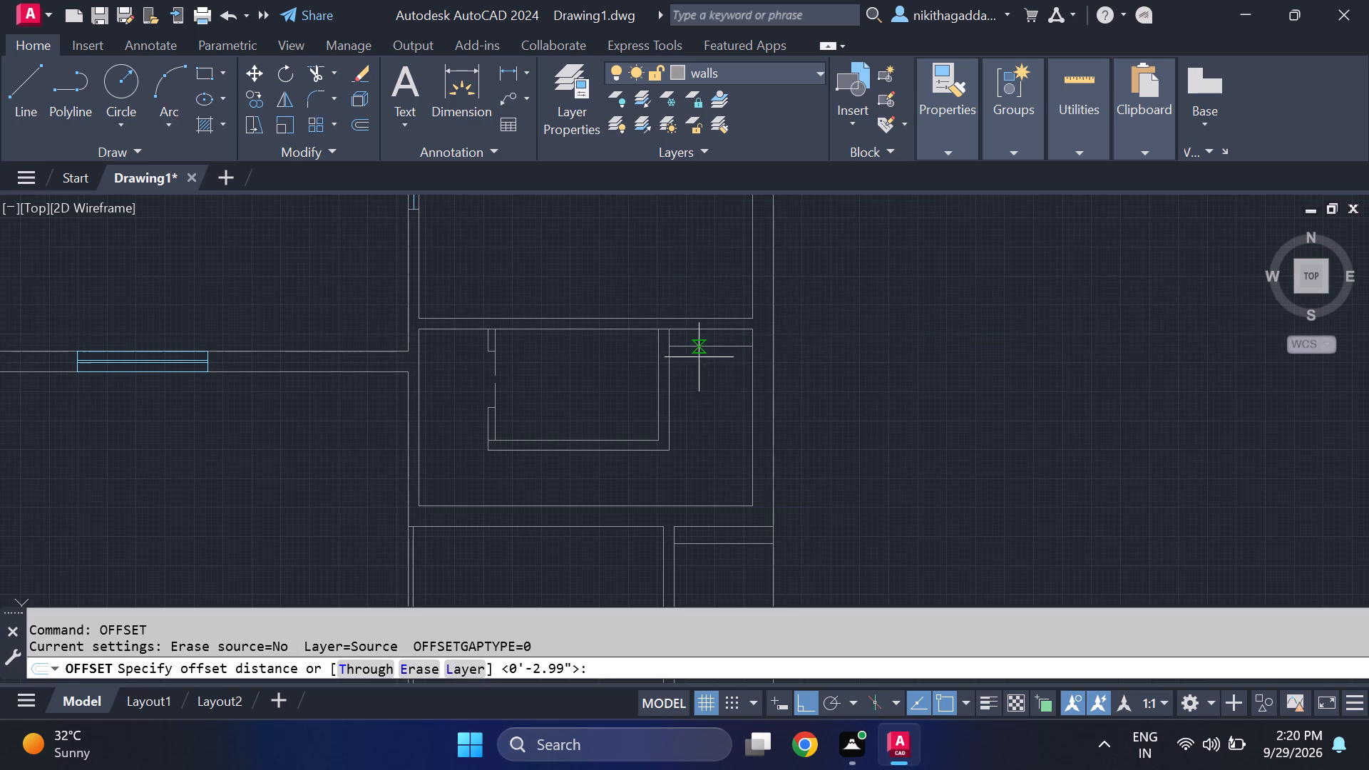
click(707, 351)
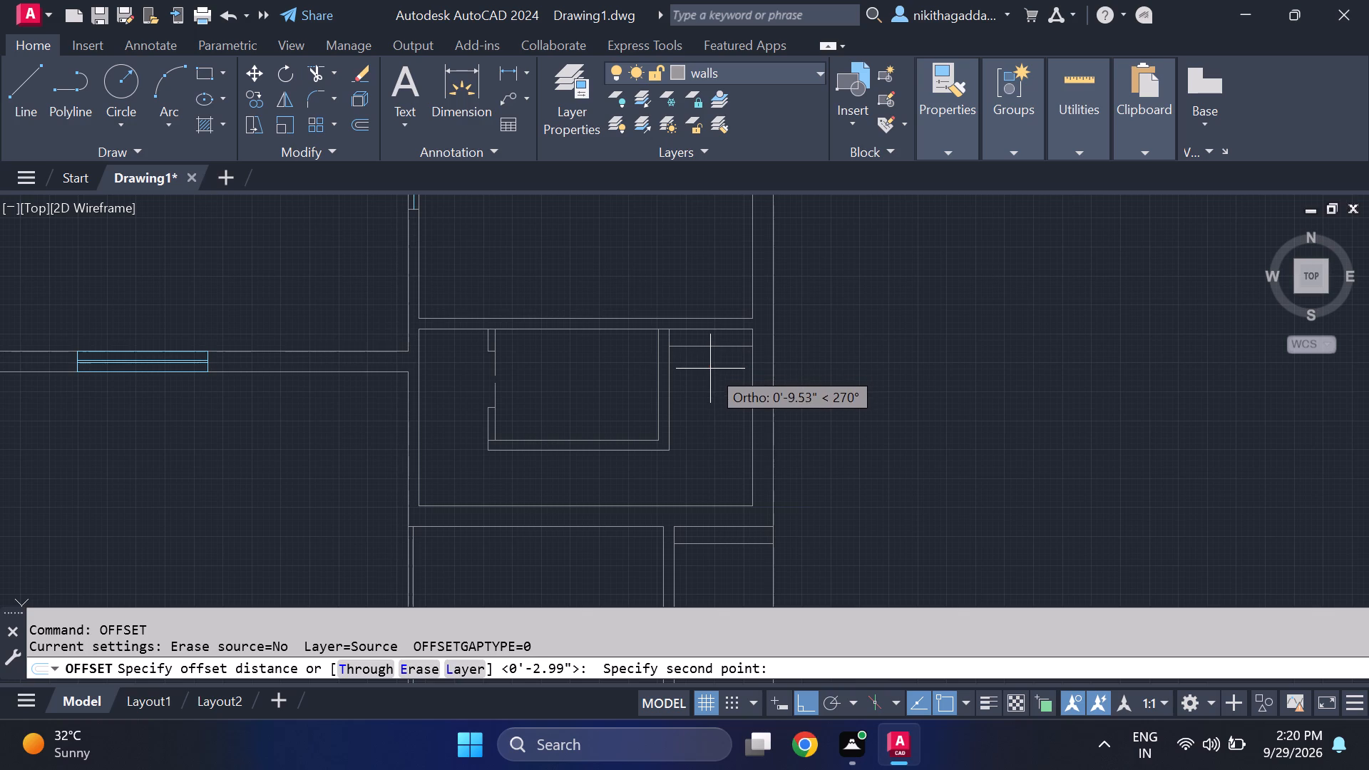
click(707, 365)
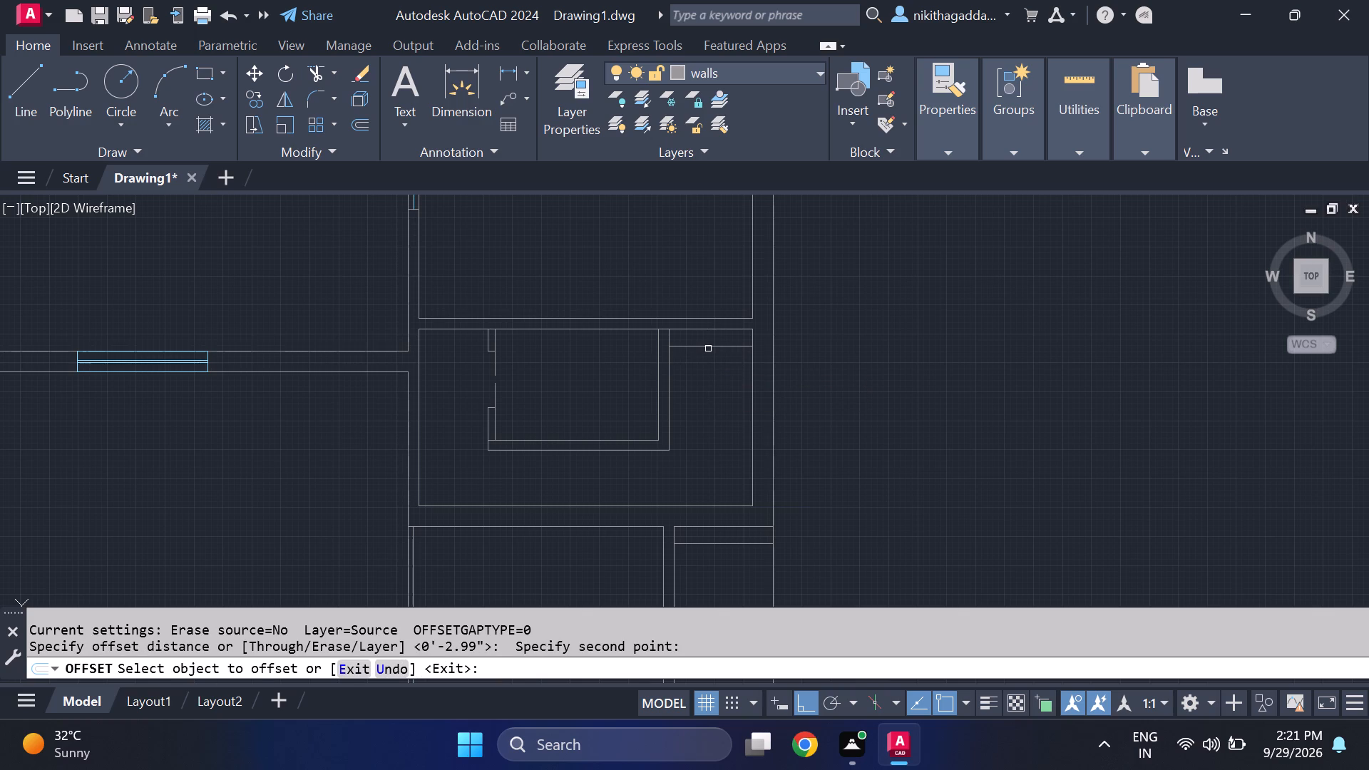
click(708, 349)
click(714, 381)
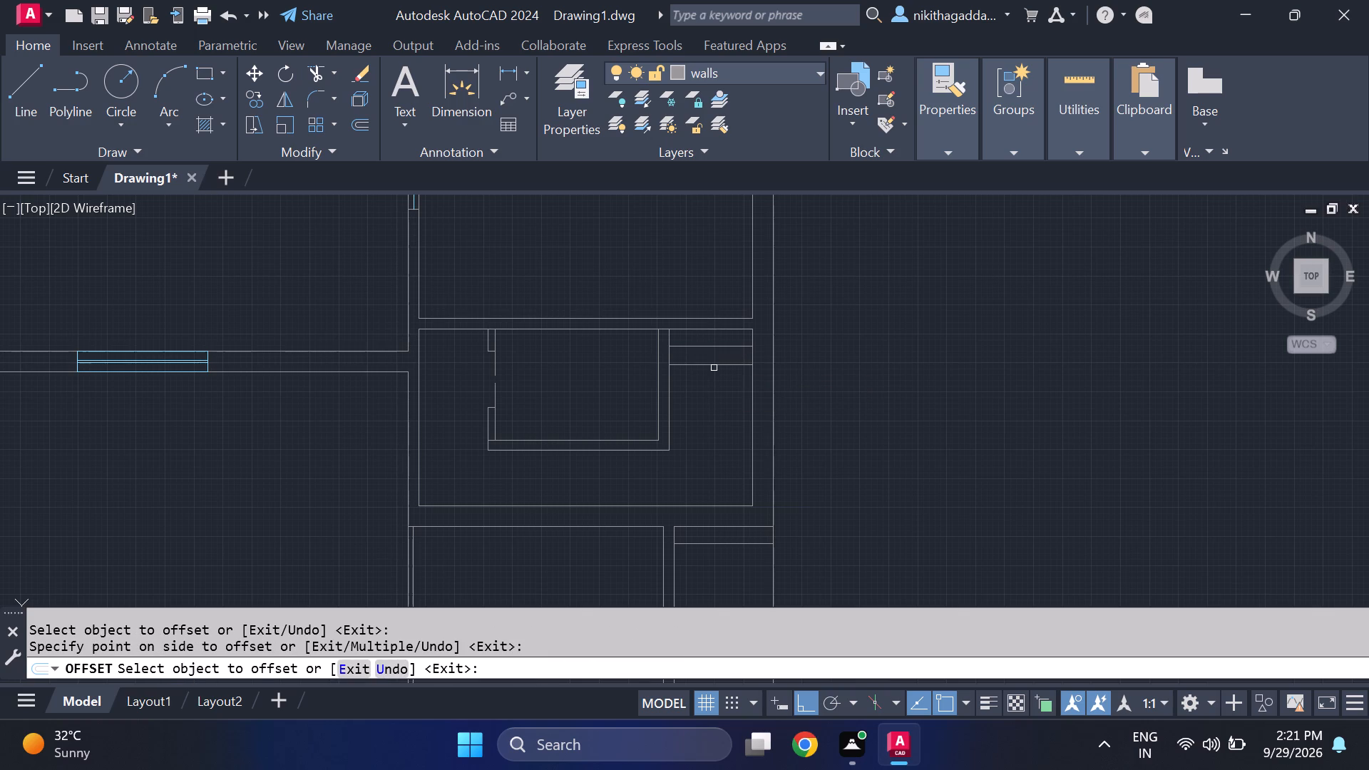
click(714, 367)
click(717, 399)
click(711, 385)
click(709, 416)
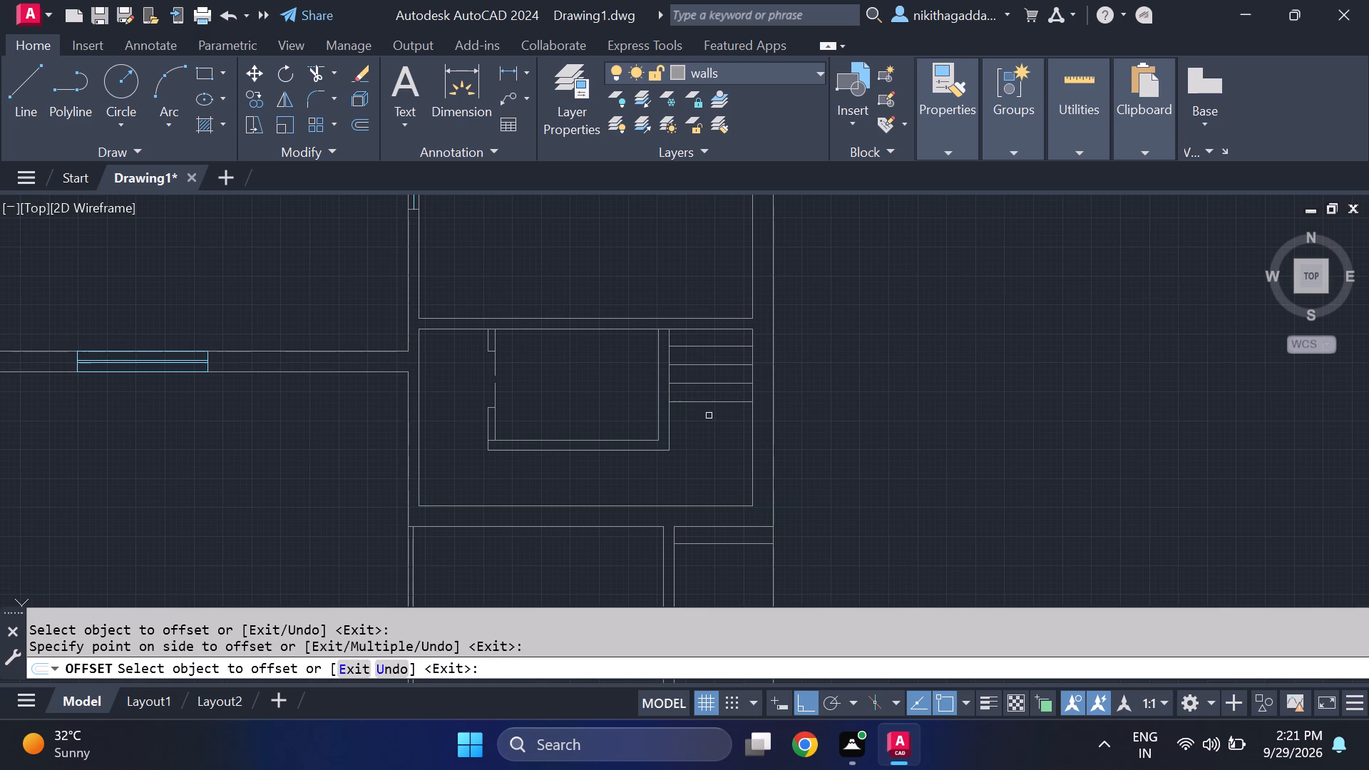
click(703, 402)
click(708, 436)
click(699, 423)
click(695, 457)
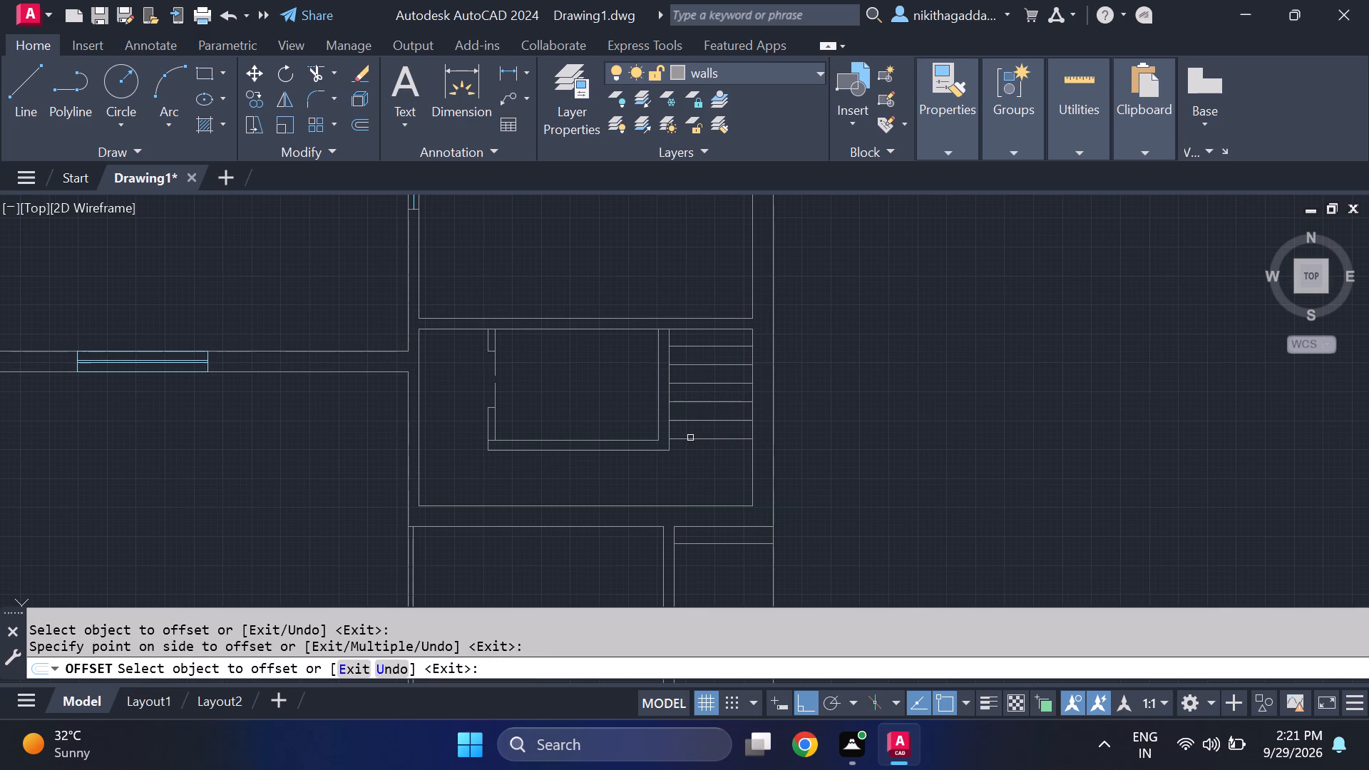
click(690, 438)
click(690, 476)
key(Escape)
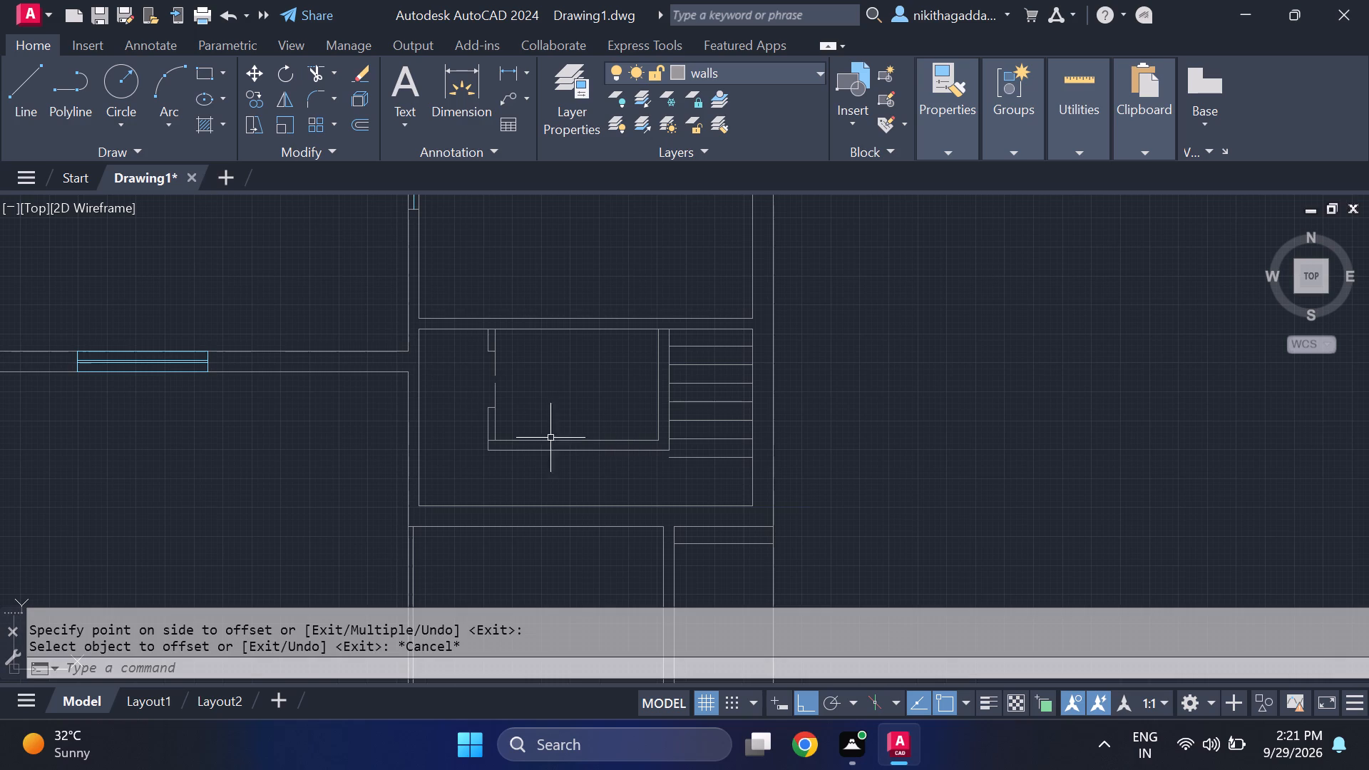
Move the lowest tread line up to align with the bottom outer corner of the inner enclosure.
scroll(687, 458, up, 1)
click(694, 460)
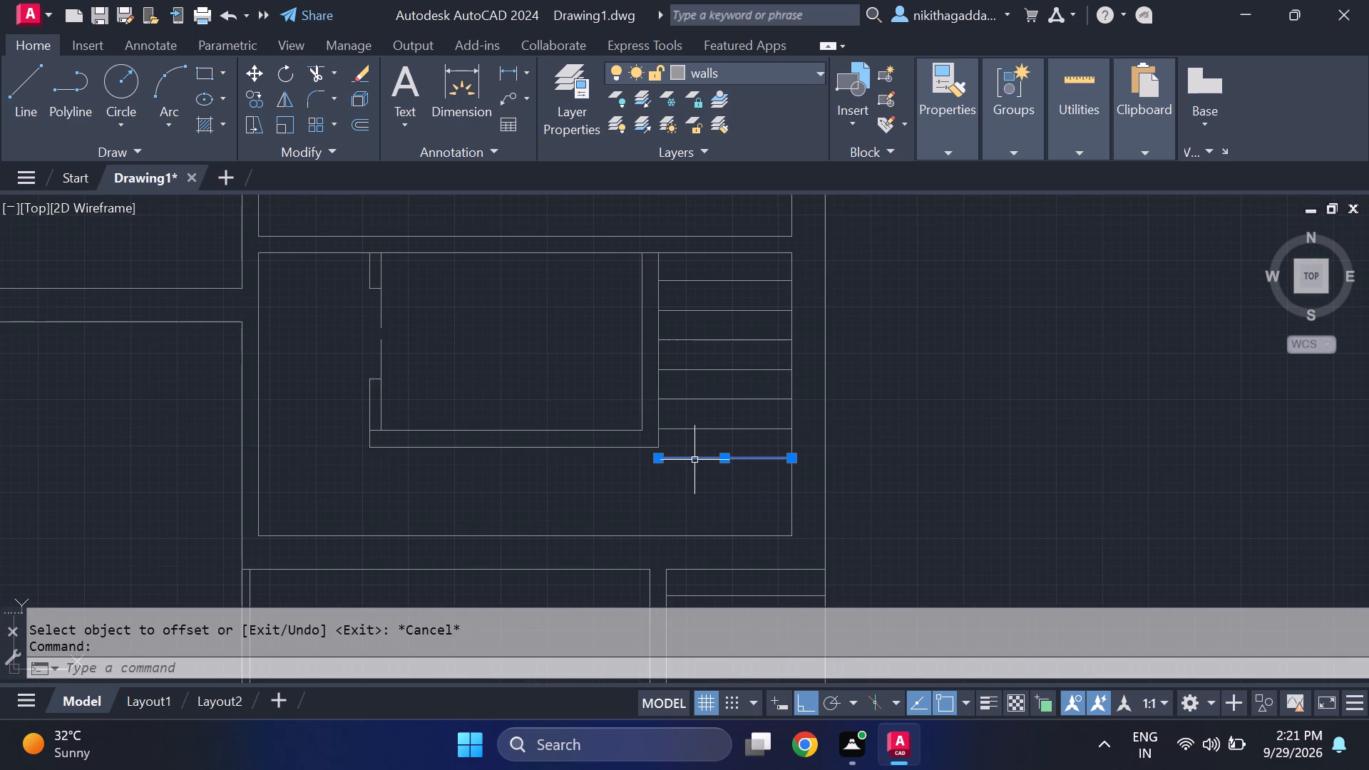
key(m)
key(Return)
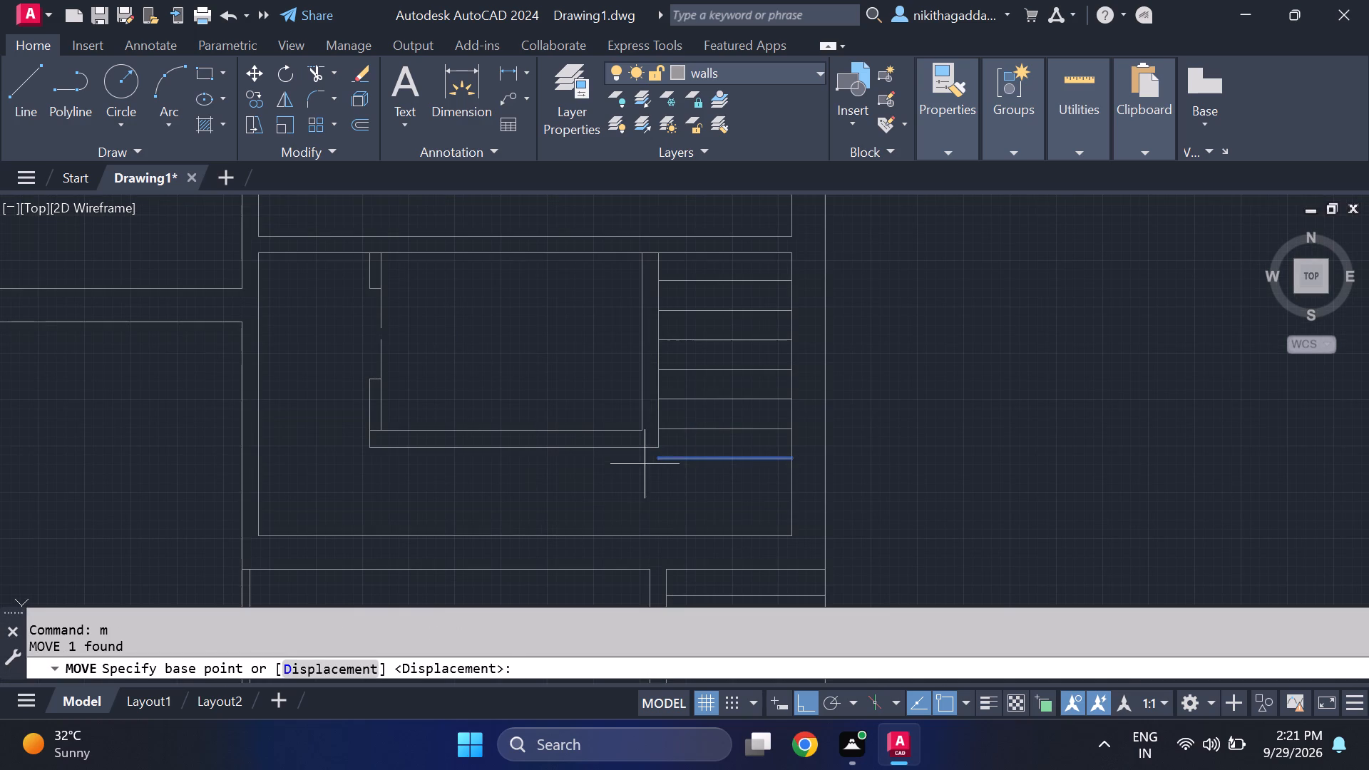
click(660, 452)
click(660, 448)
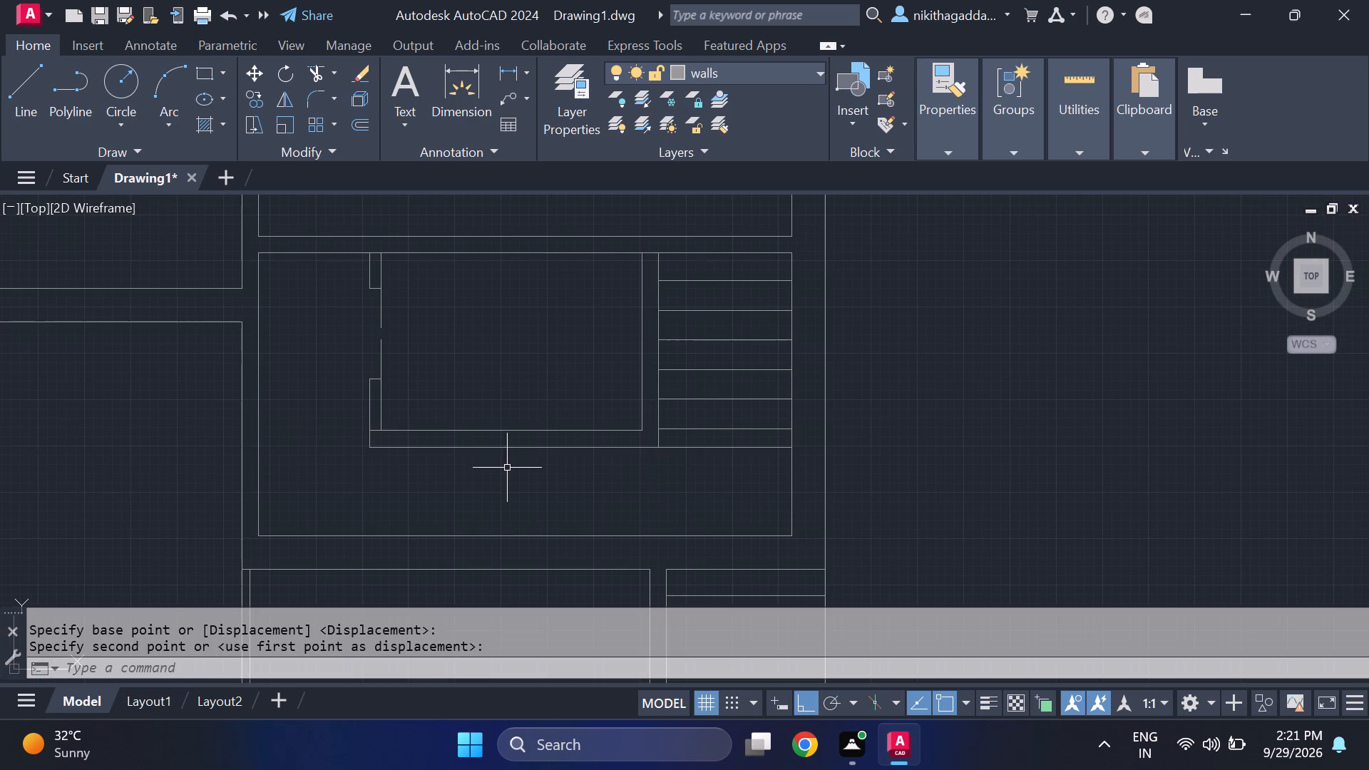
Draw a vertical tread line from the enclosure's bottom wall to the room's bottom wall, near the enclosure's west end.
scroll(516, 465, down, 3)
scroll(508, 456, up, 2)
key(Escape)
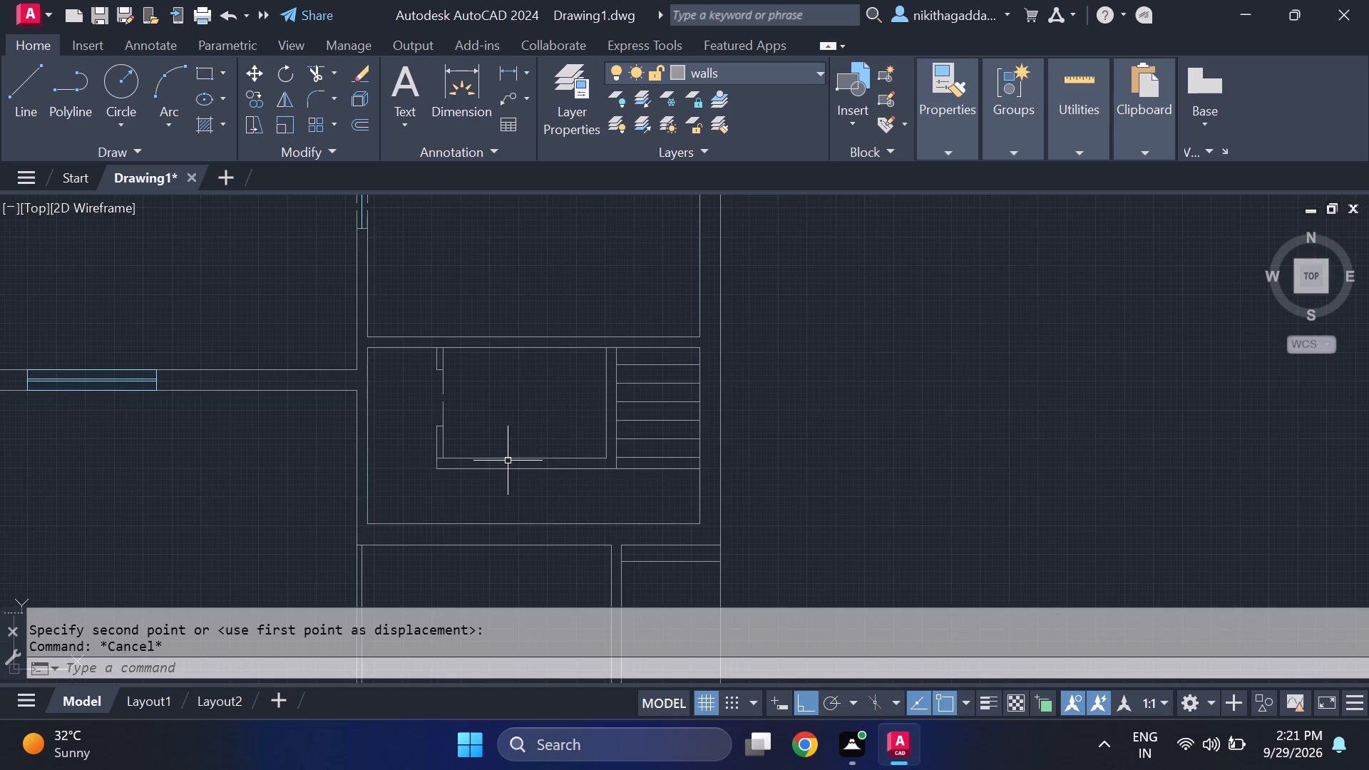
key(l)
key(Return)
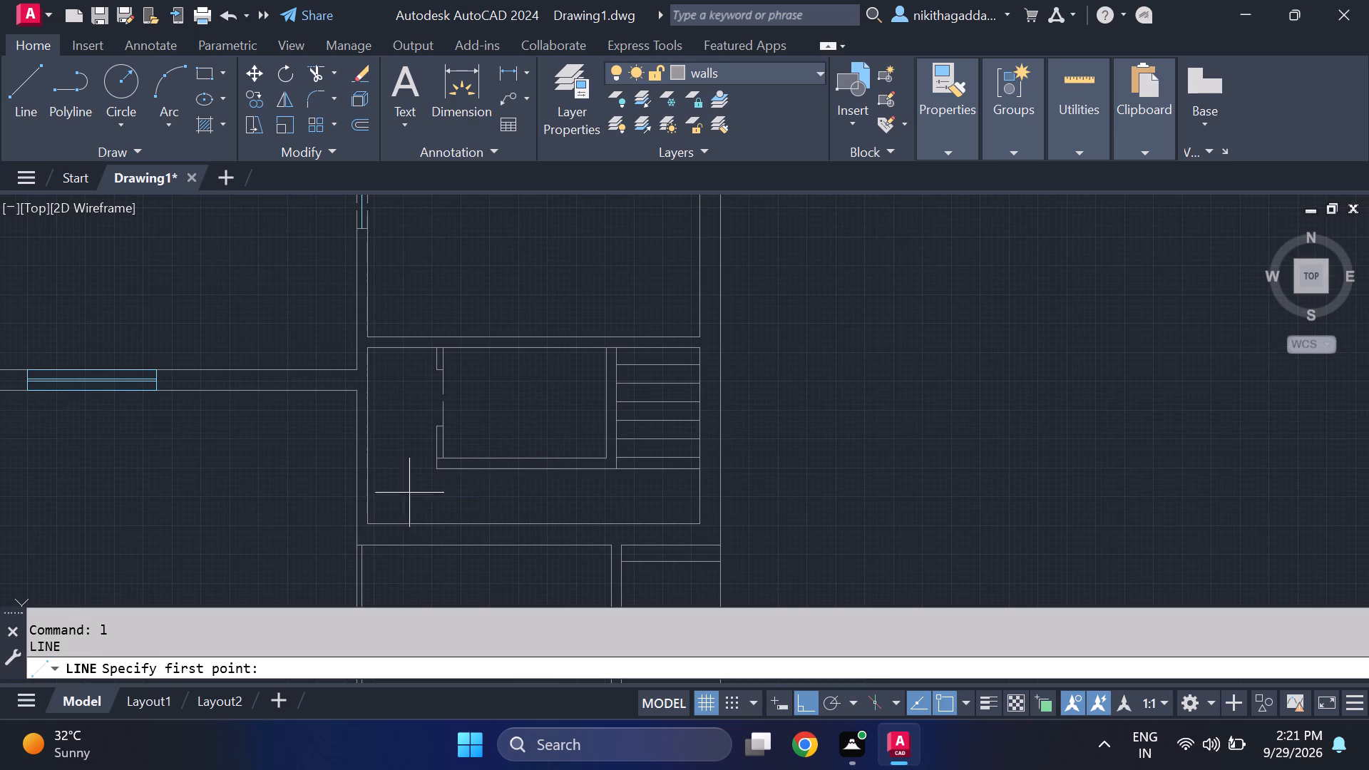
click(458, 471)
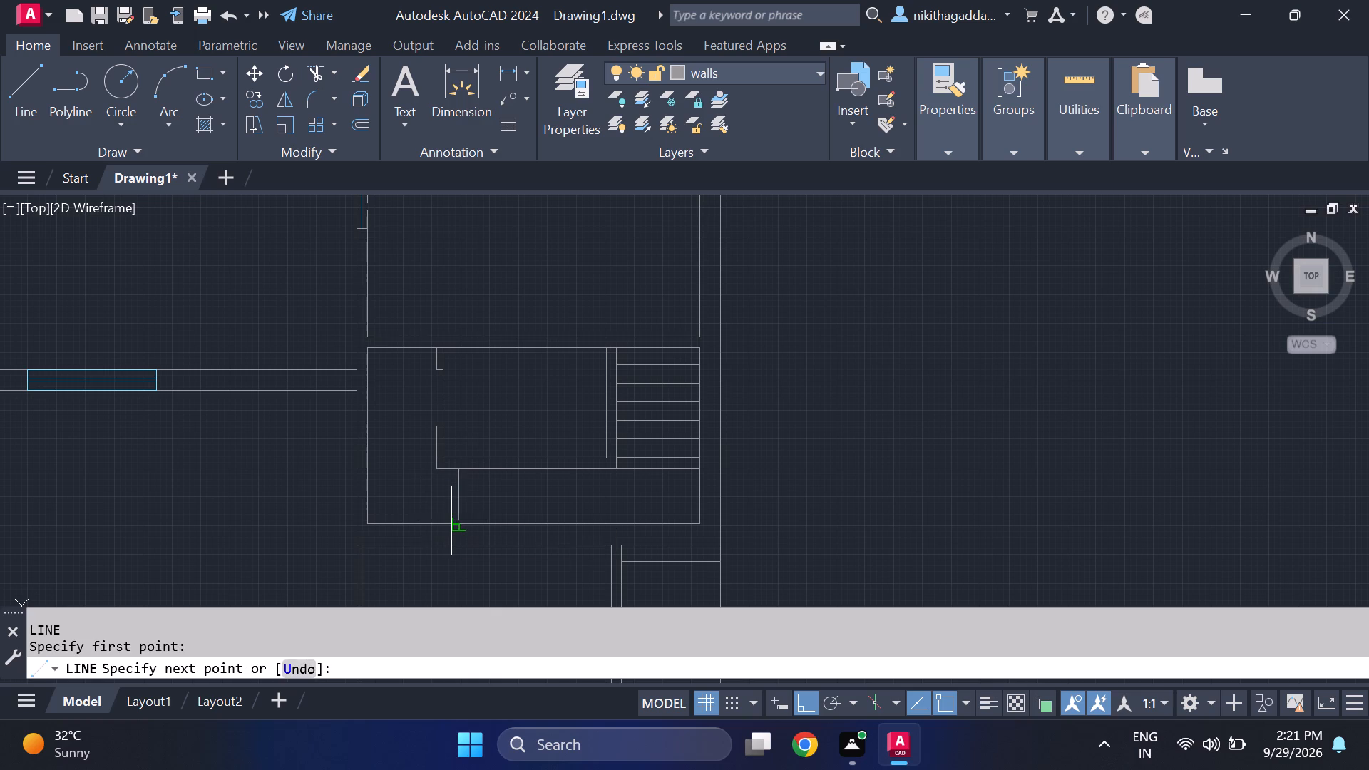
click(461, 523)
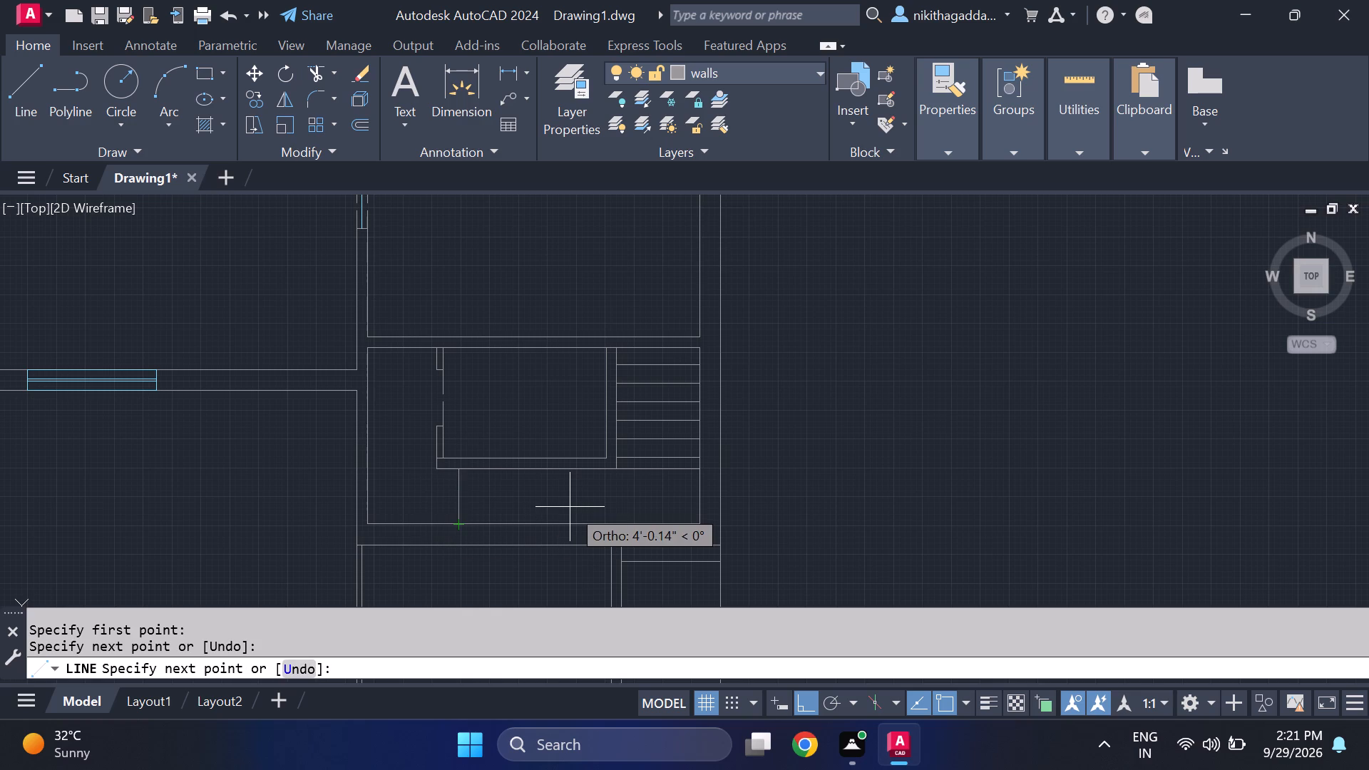
key(Escape)
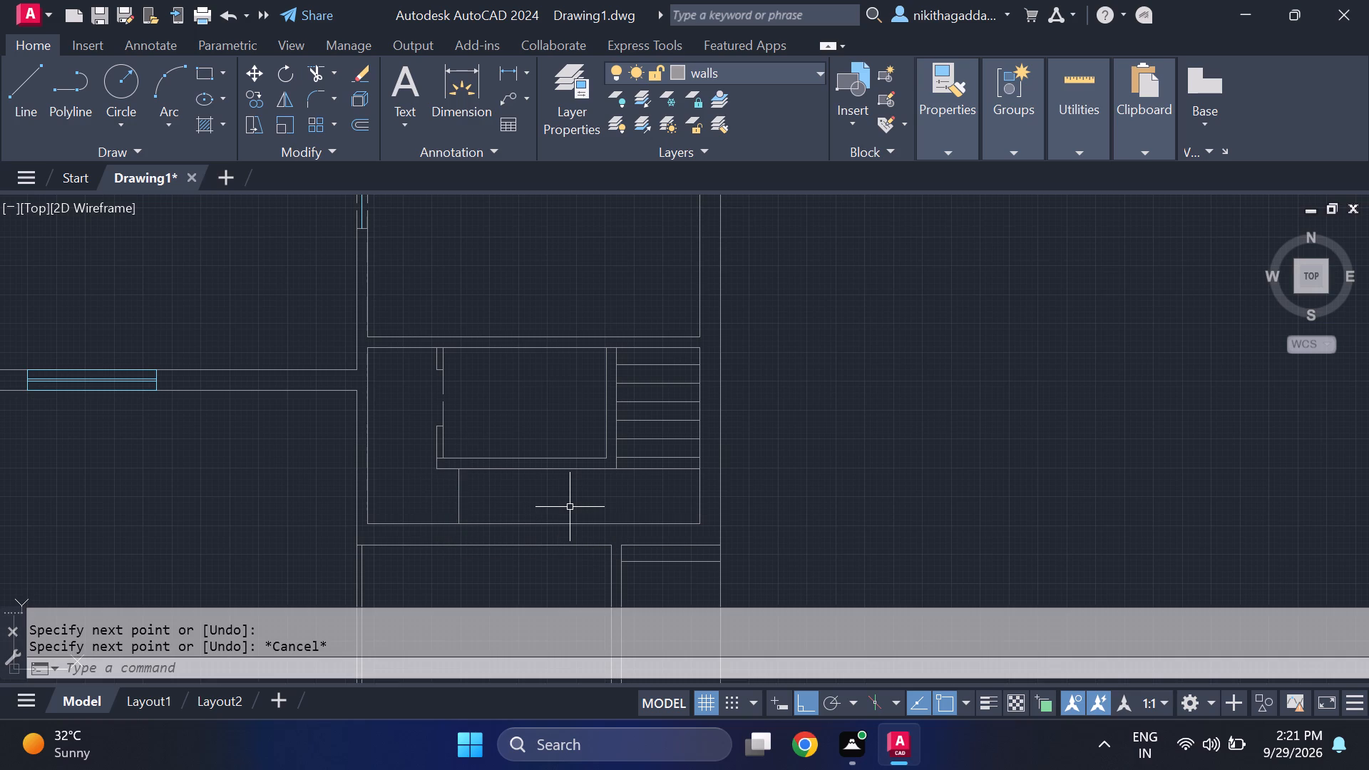
Offset the south flight's vertical tread line successively eastward 13 times at an equal picked spacing, reaching past the enclosure's southeast corner.
text(of)
key(Return)
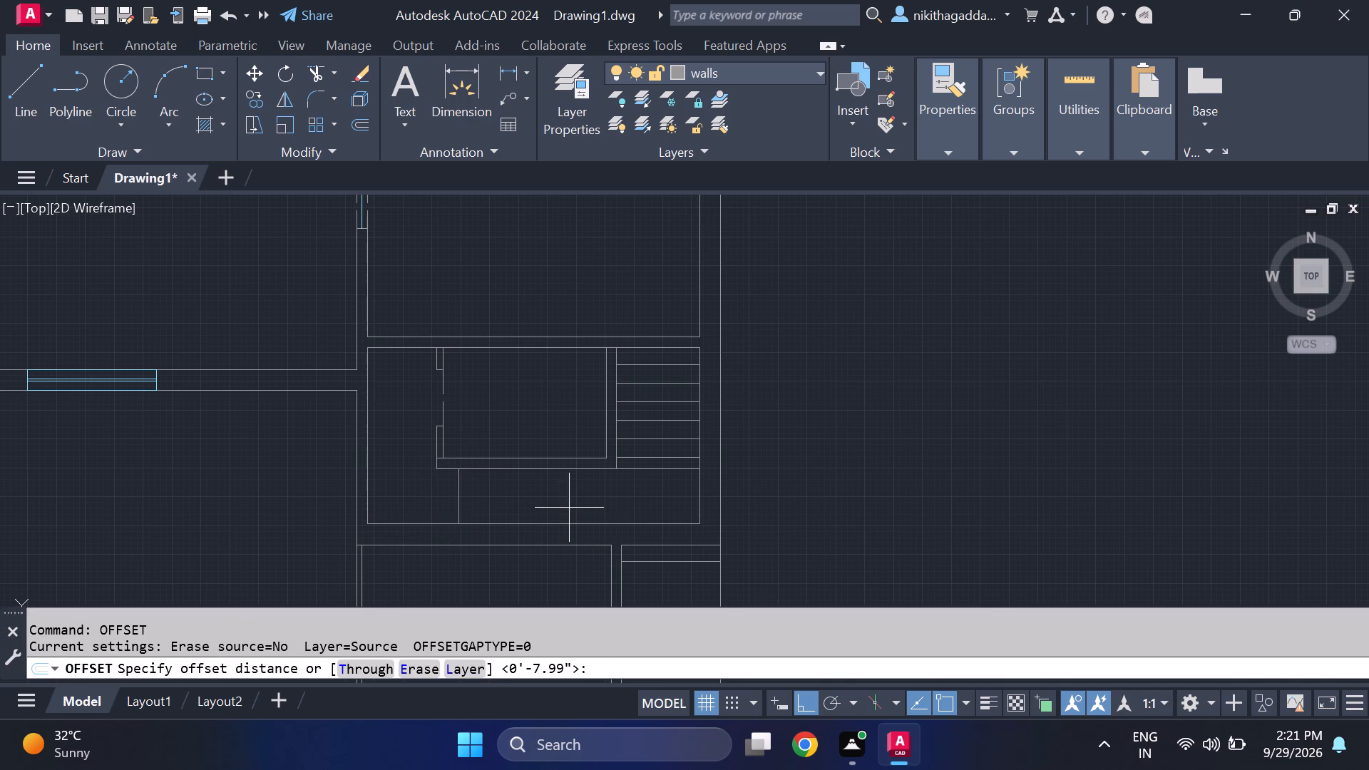
click(461, 500)
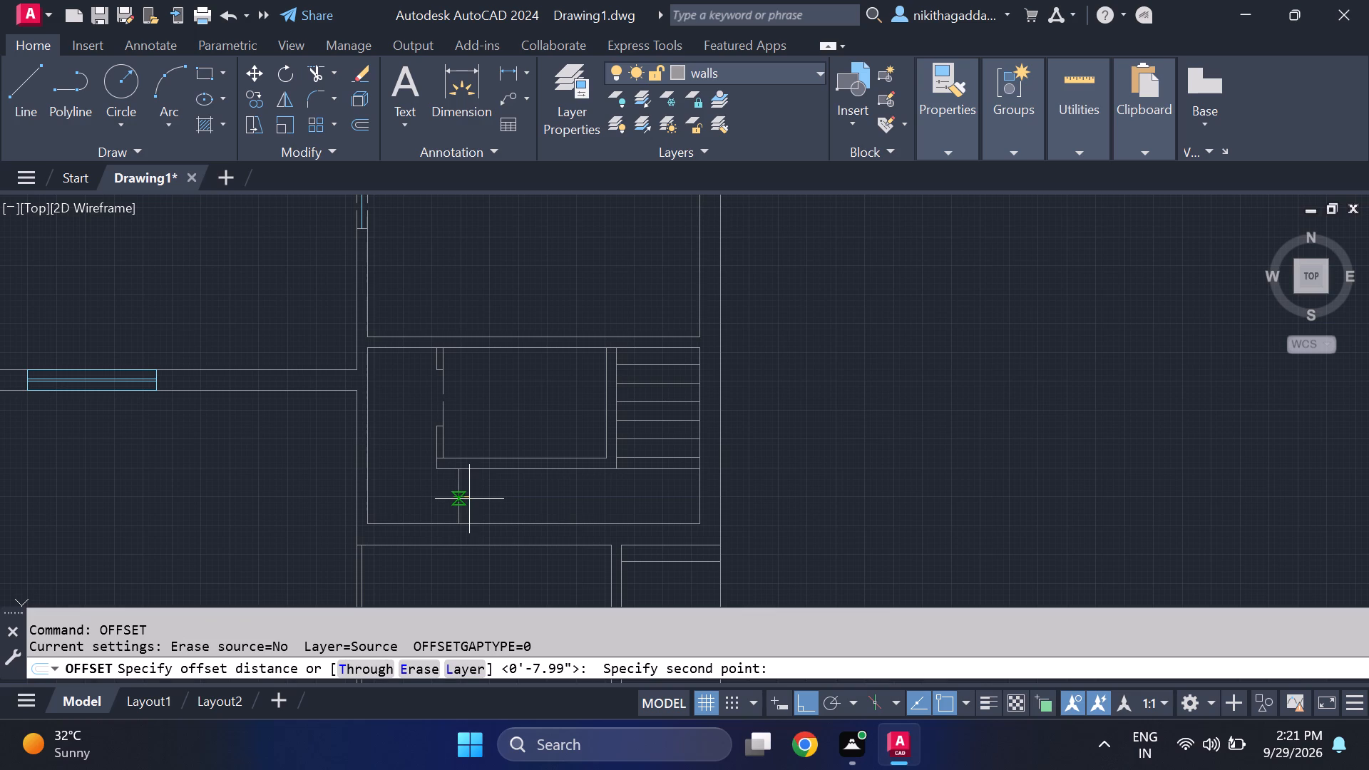
click(471, 498)
click(459, 500)
click(509, 510)
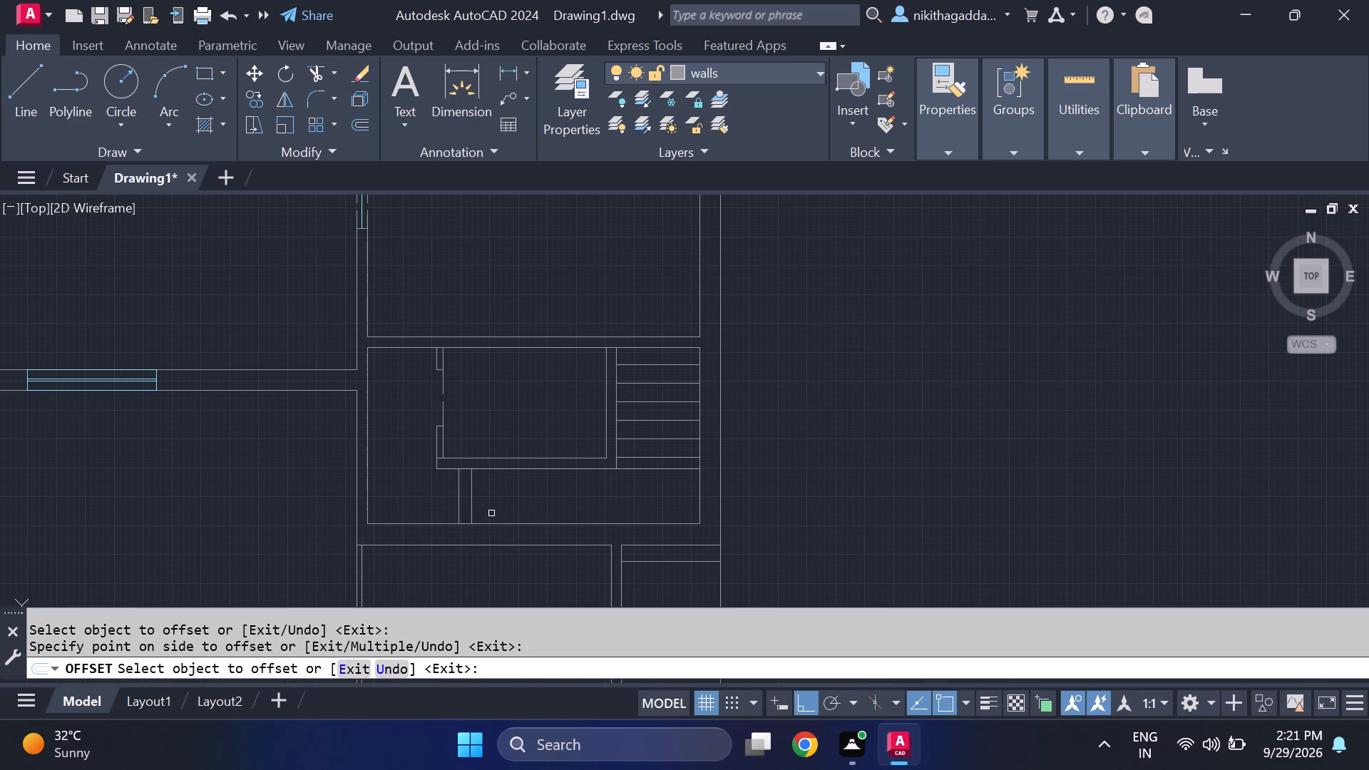
click(471, 505)
click(530, 500)
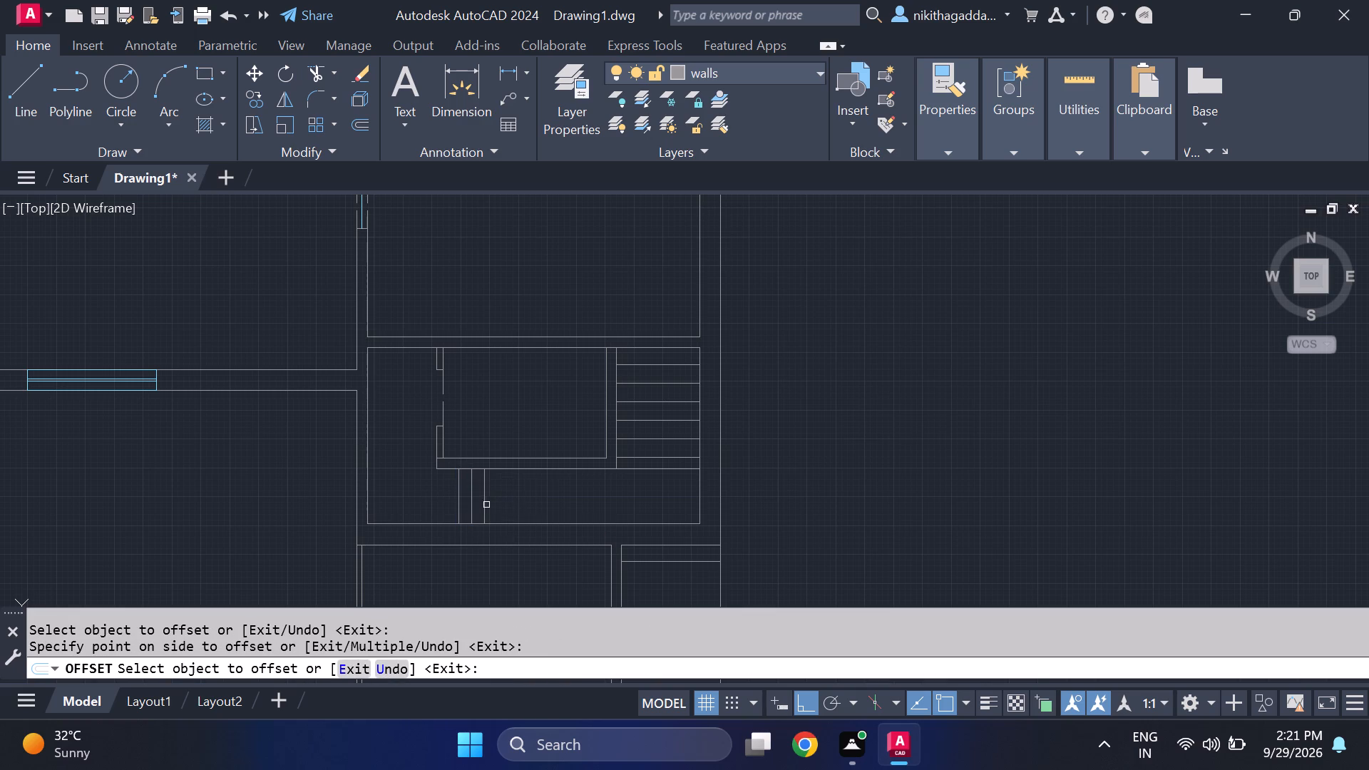
click(482, 505)
click(516, 500)
click(498, 500)
click(527, 503)
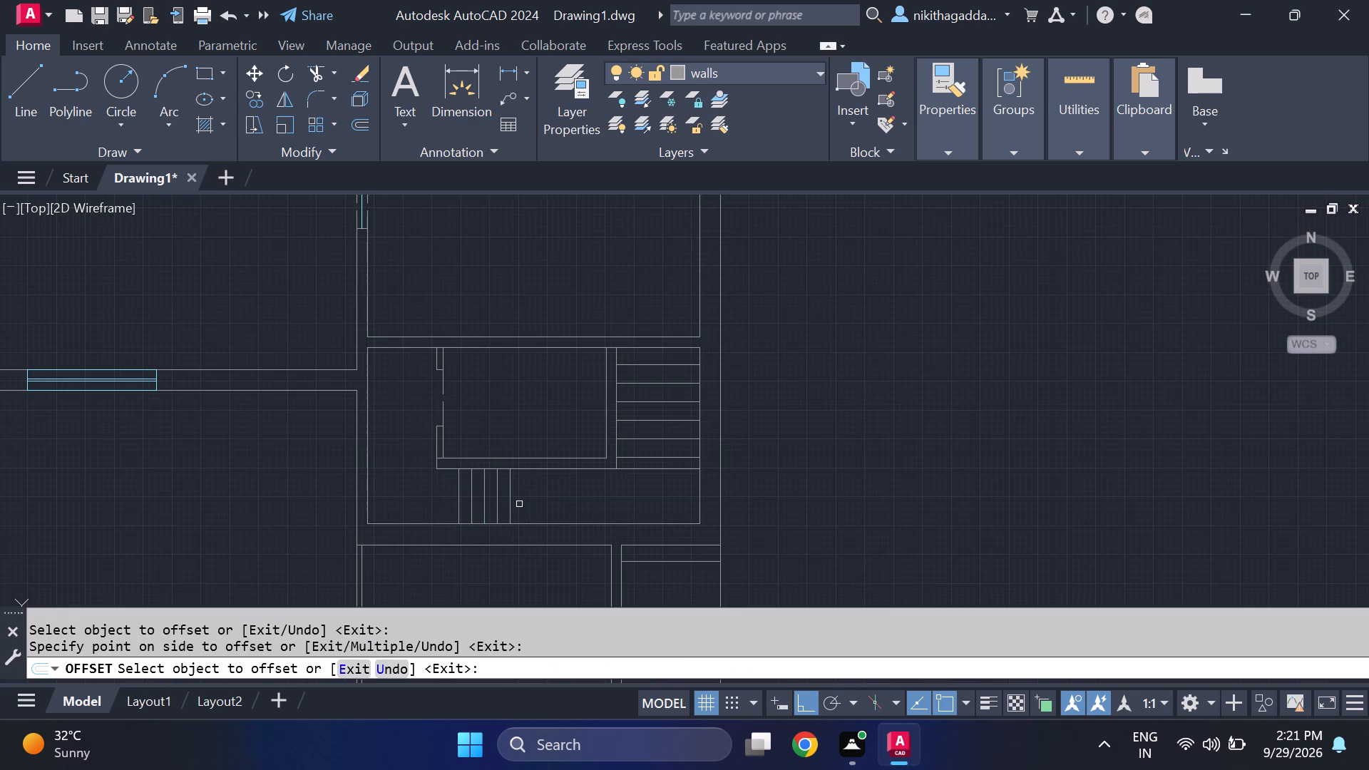
click(507, 501)
click(539, 499)
click(525, 501)
click(556, 503)
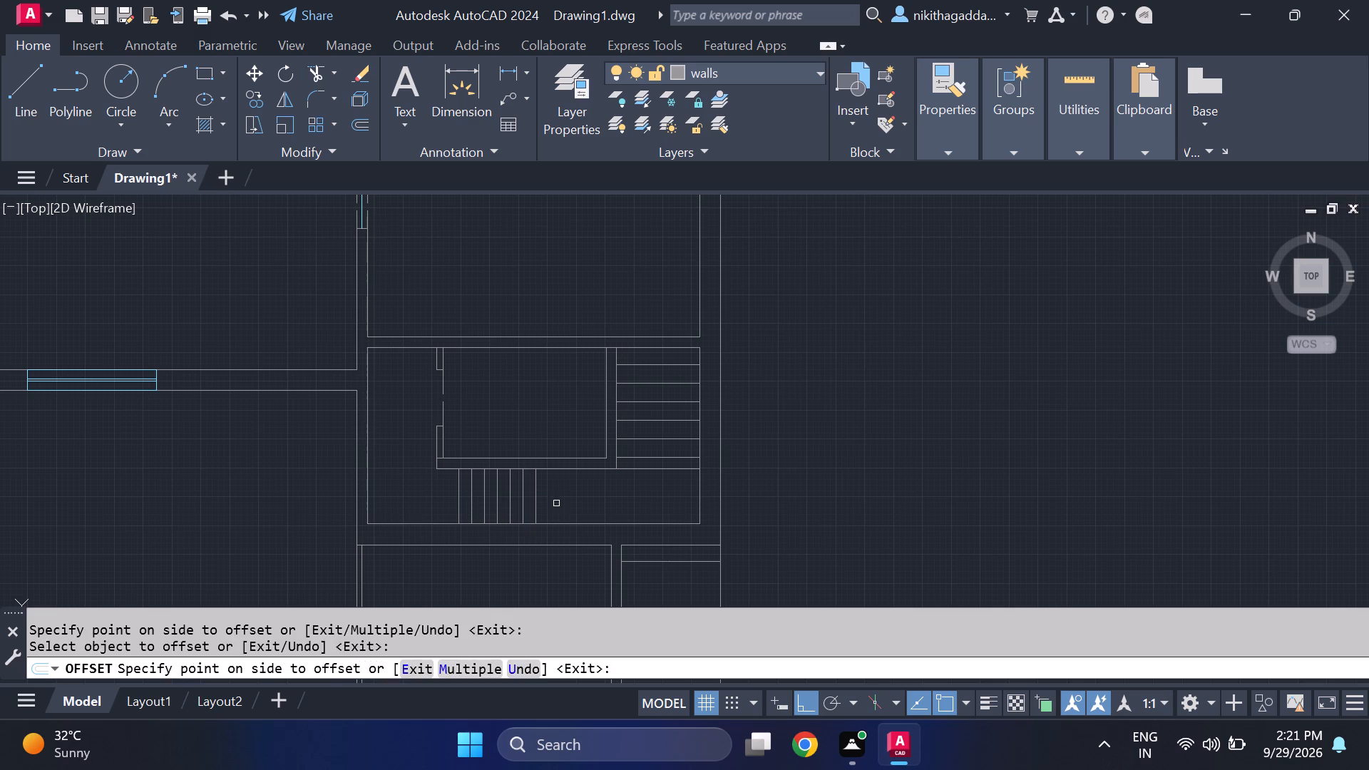
drag(535, 507, 541, 505)
click(570, 502)
drag(550, 505, 557, 504)
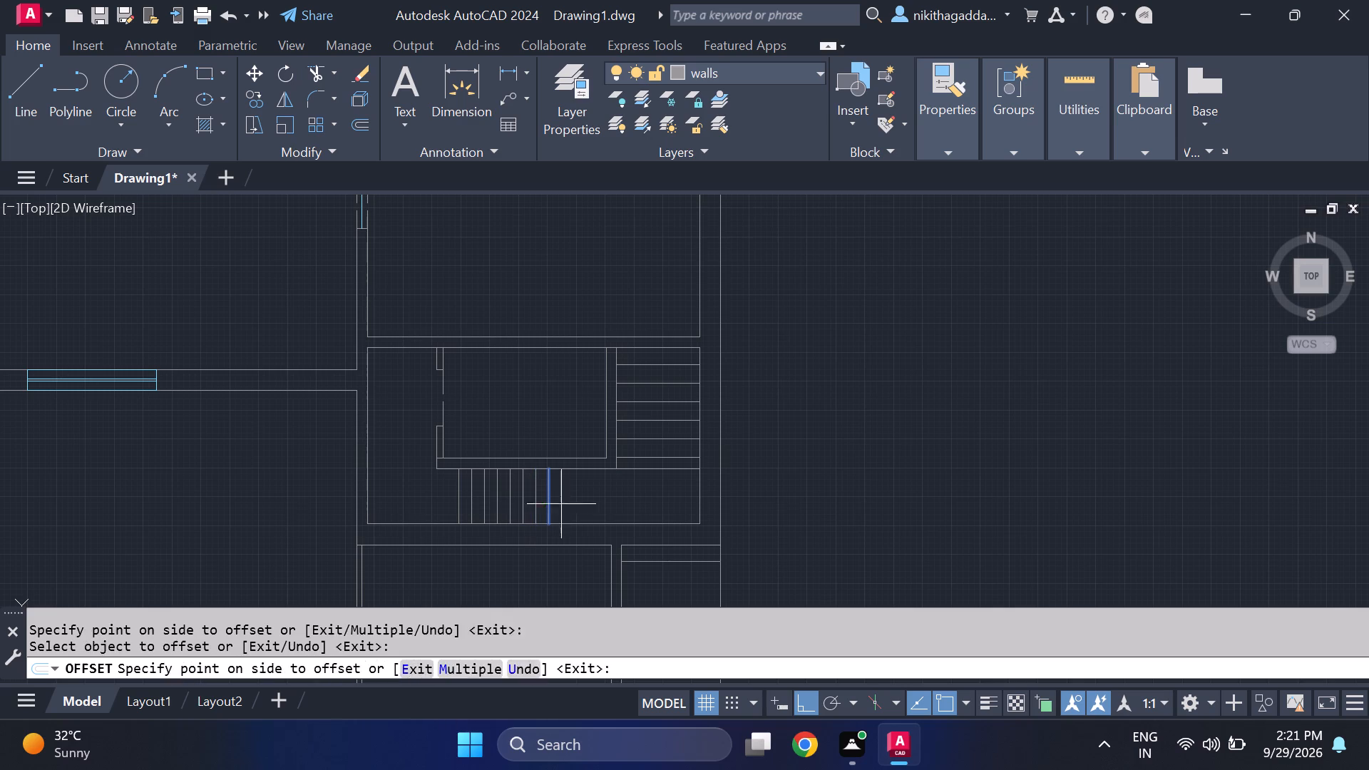
click(572, 502)
click(560, 505)
click(582, 502)
click(568, 502)
click(572, 498)
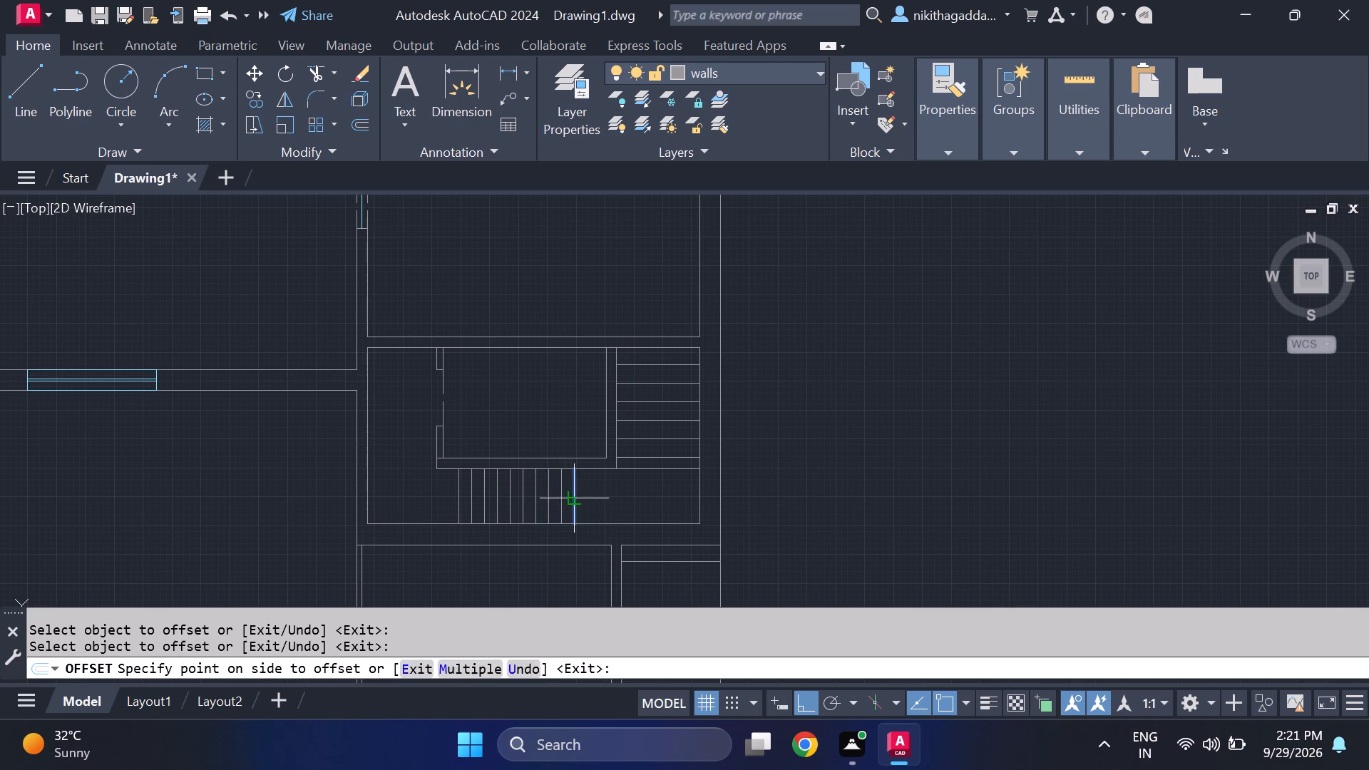
click(573, 498)
click(615, 494)
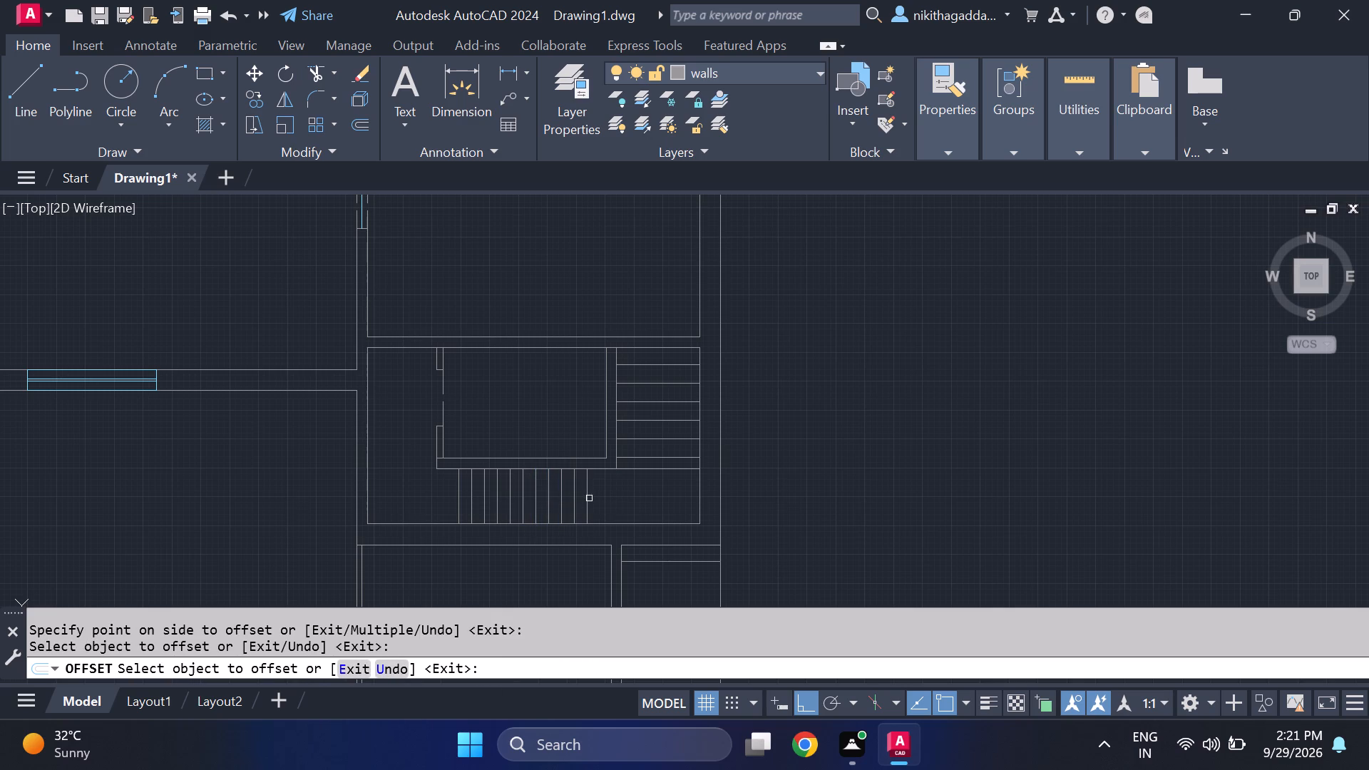
click(585, 500)
click(601, 500)
click(601, 501)
click(631, 499)
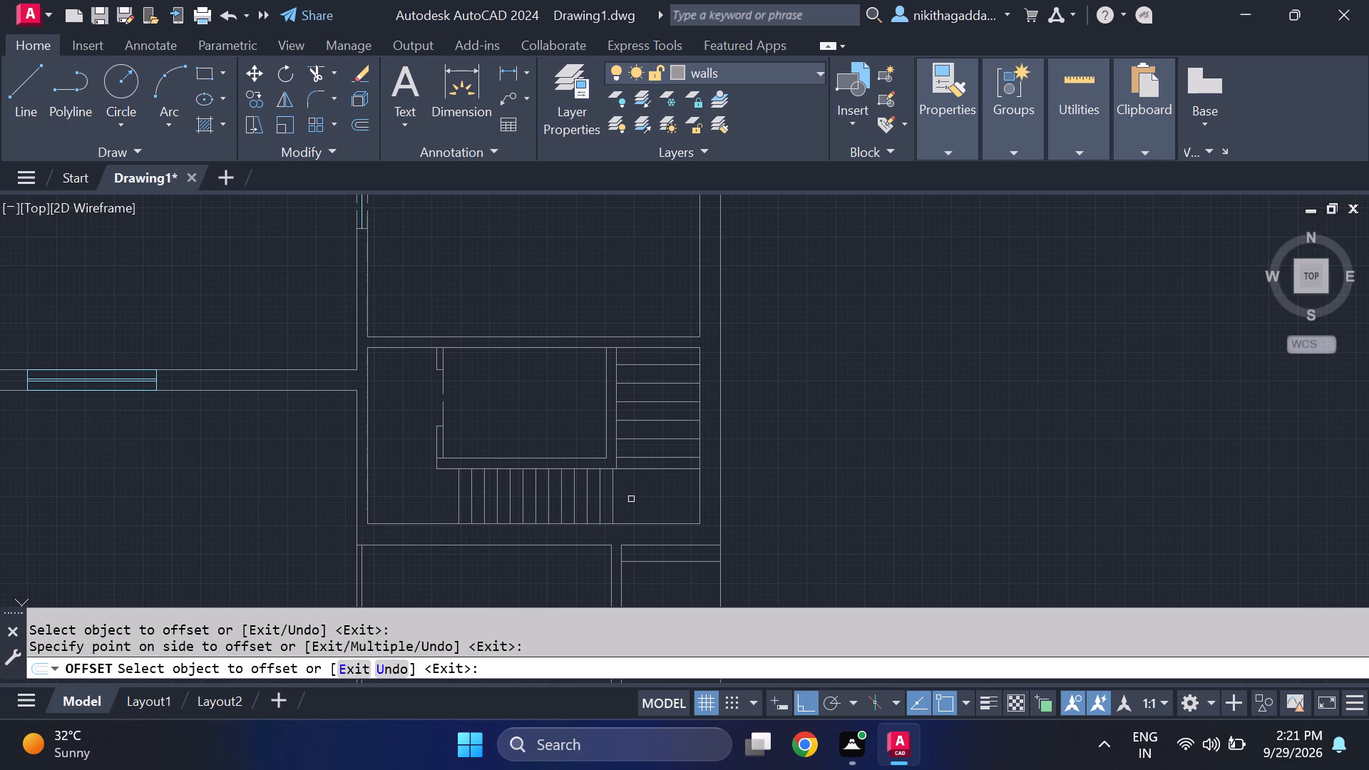
click(612, 499)
click(631, 501)
scroll(634, 487, up, 1)
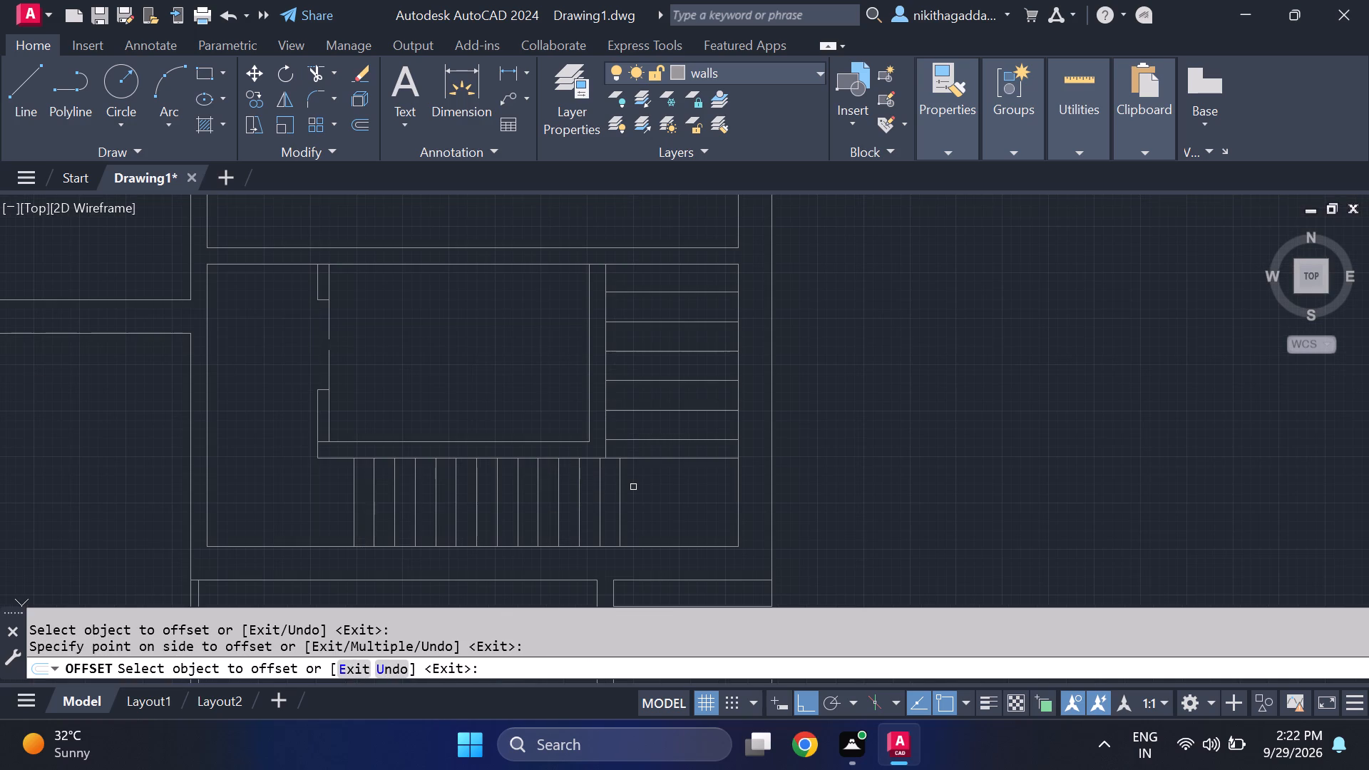
key(Escape)
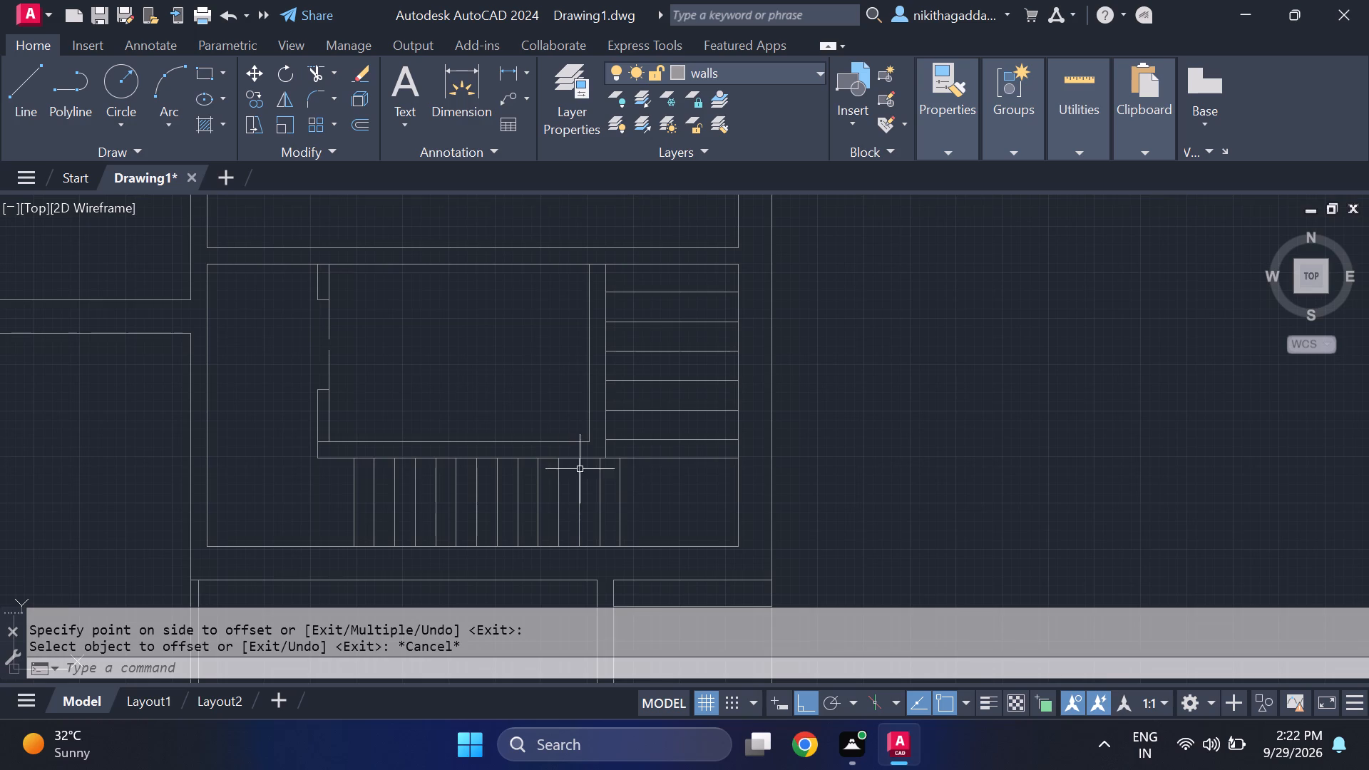
Delete the easternmost vertical tread line, which lies beyond the enclosure's southeast corner.
click(615, 486)
click(625, 485)
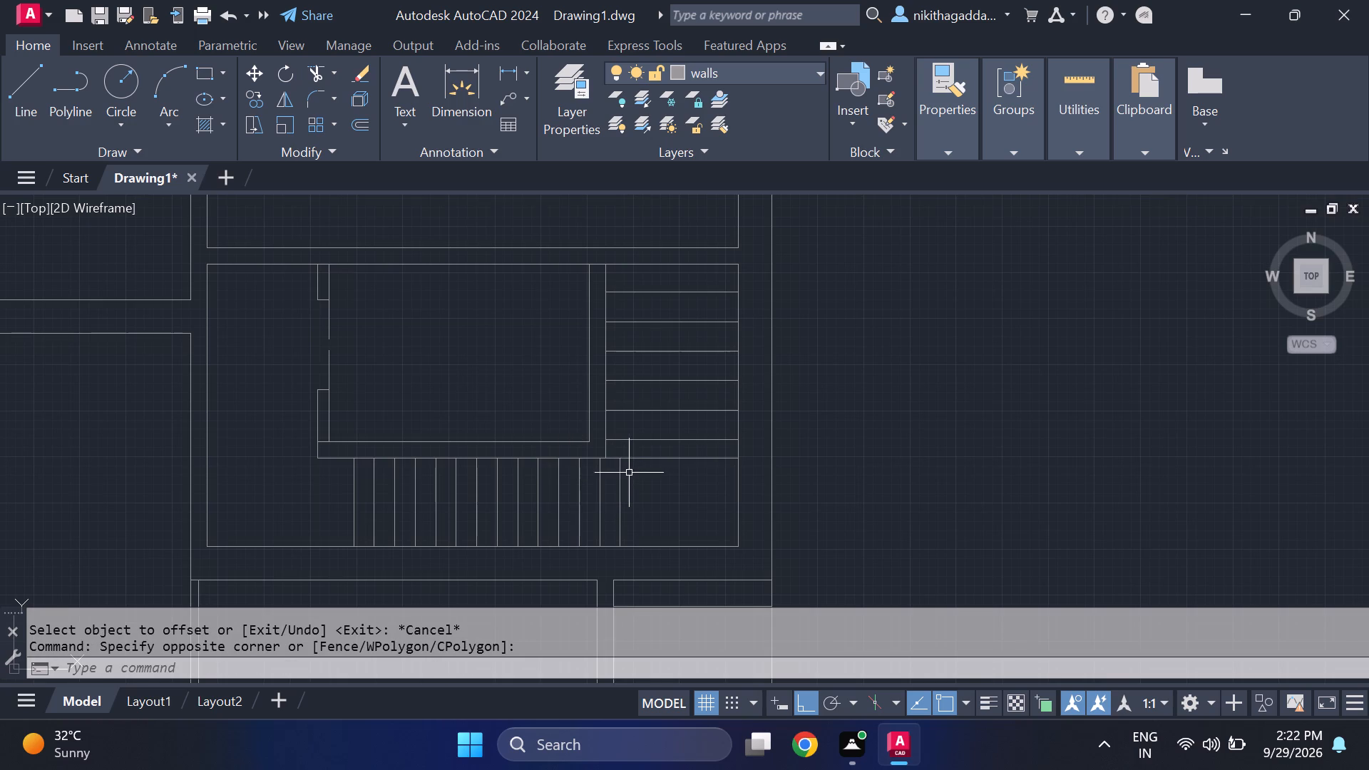
click(634, 473)
click(617, 488)
key(Delete)
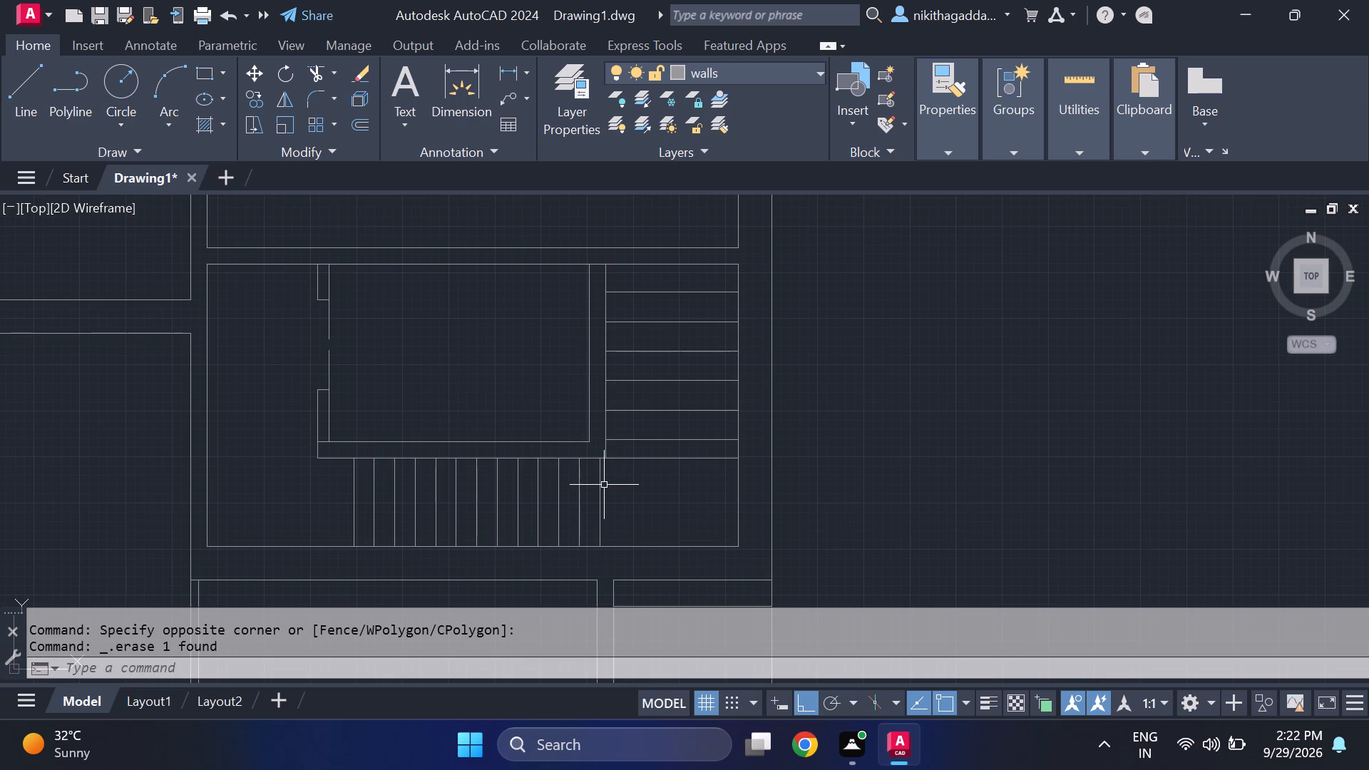
Move the easternmost remaining vertical tread line east to align with the enclosure's outer southeast corner.
click(599, 489)
key(m)
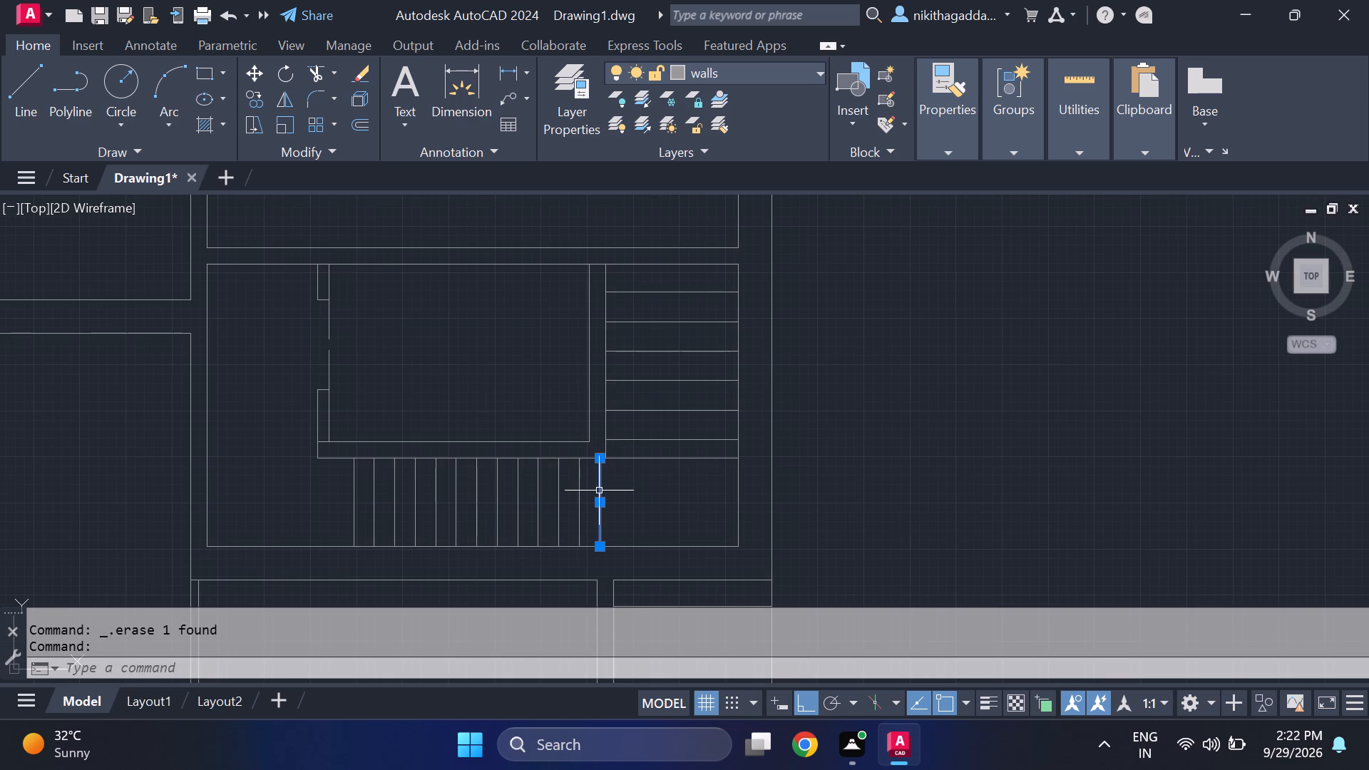
key(Return)
scroll(596, 486, up, 2)
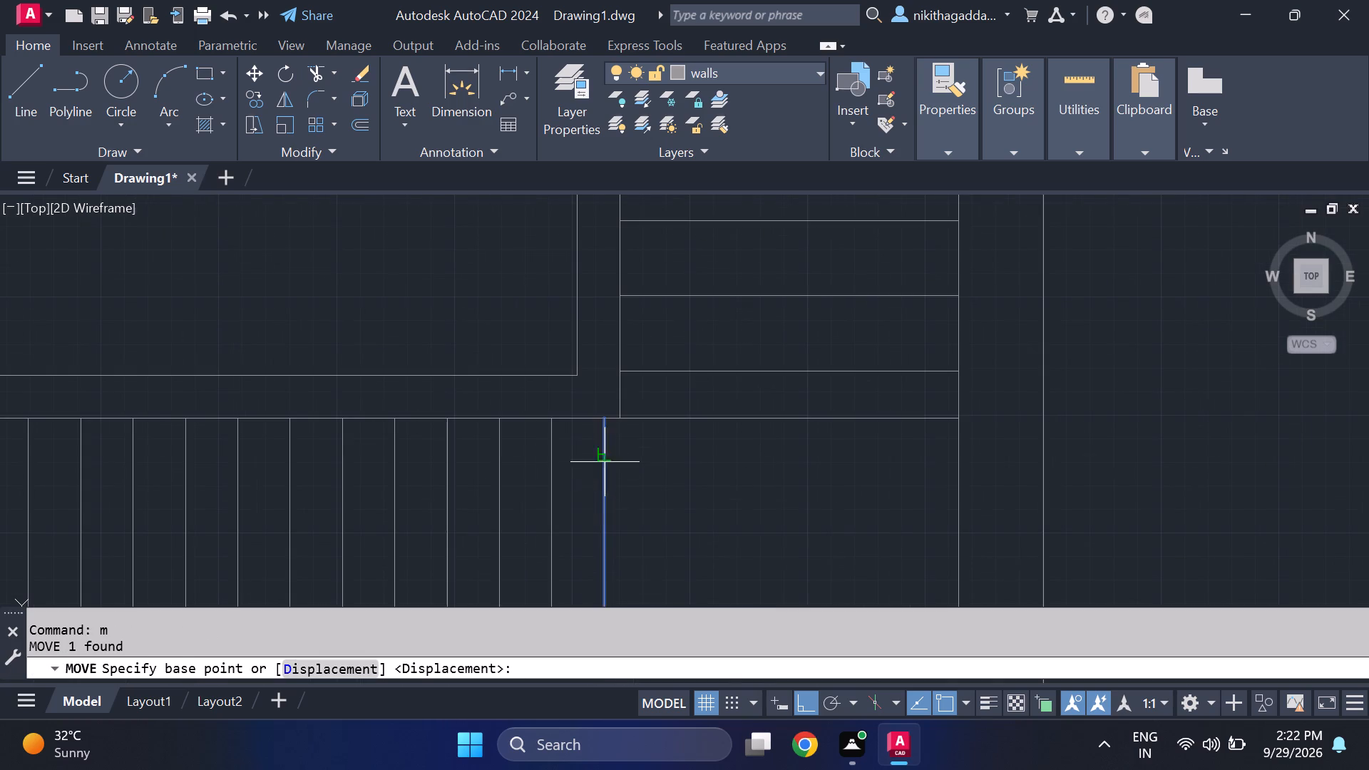
click(605, 427)
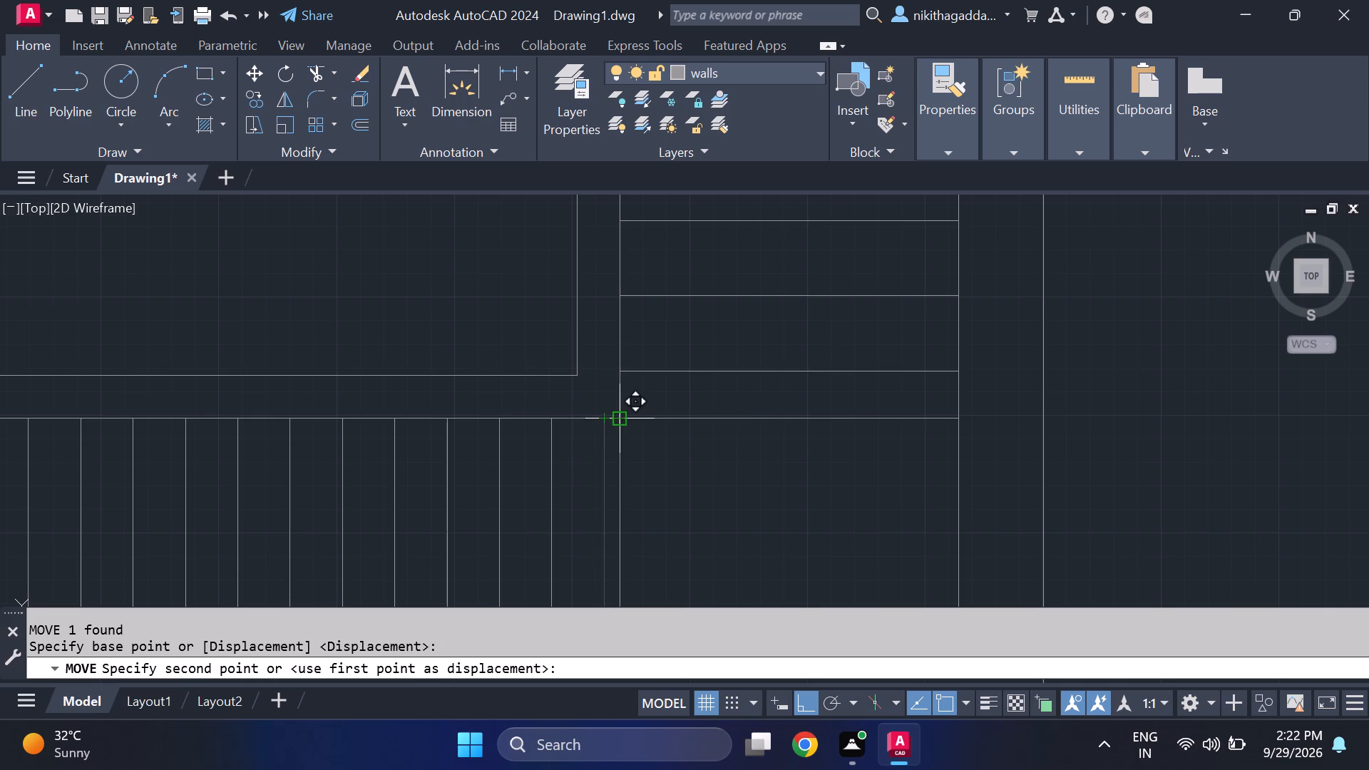
click(617, 421)
Delete the 11 closely spaced tread lines between the south flight's westernmost tread and the tread at the enclosure's corner.
scroll(682, 467, down, 4)
scroll(692, 503, up, 3)
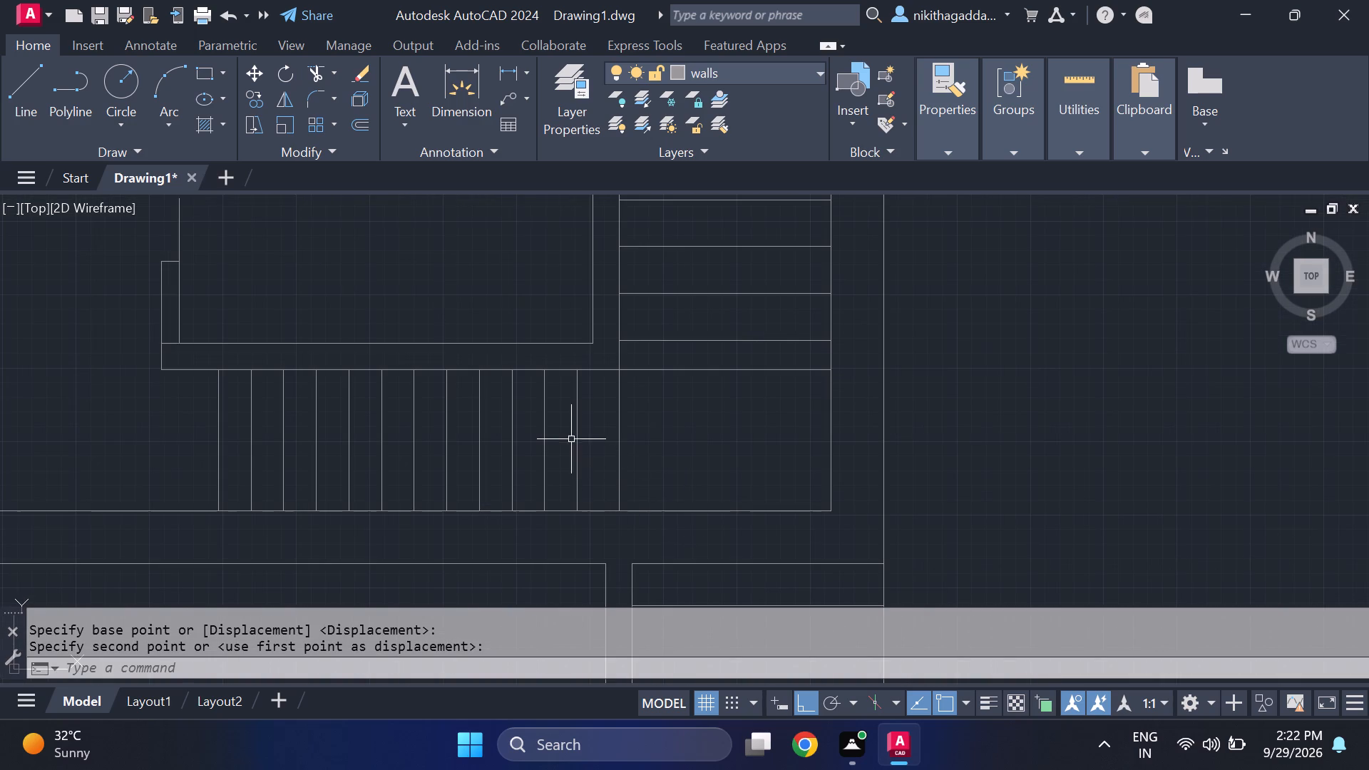
scroll(571, 438, up, 1)
scroll(573, 422, down, 4)
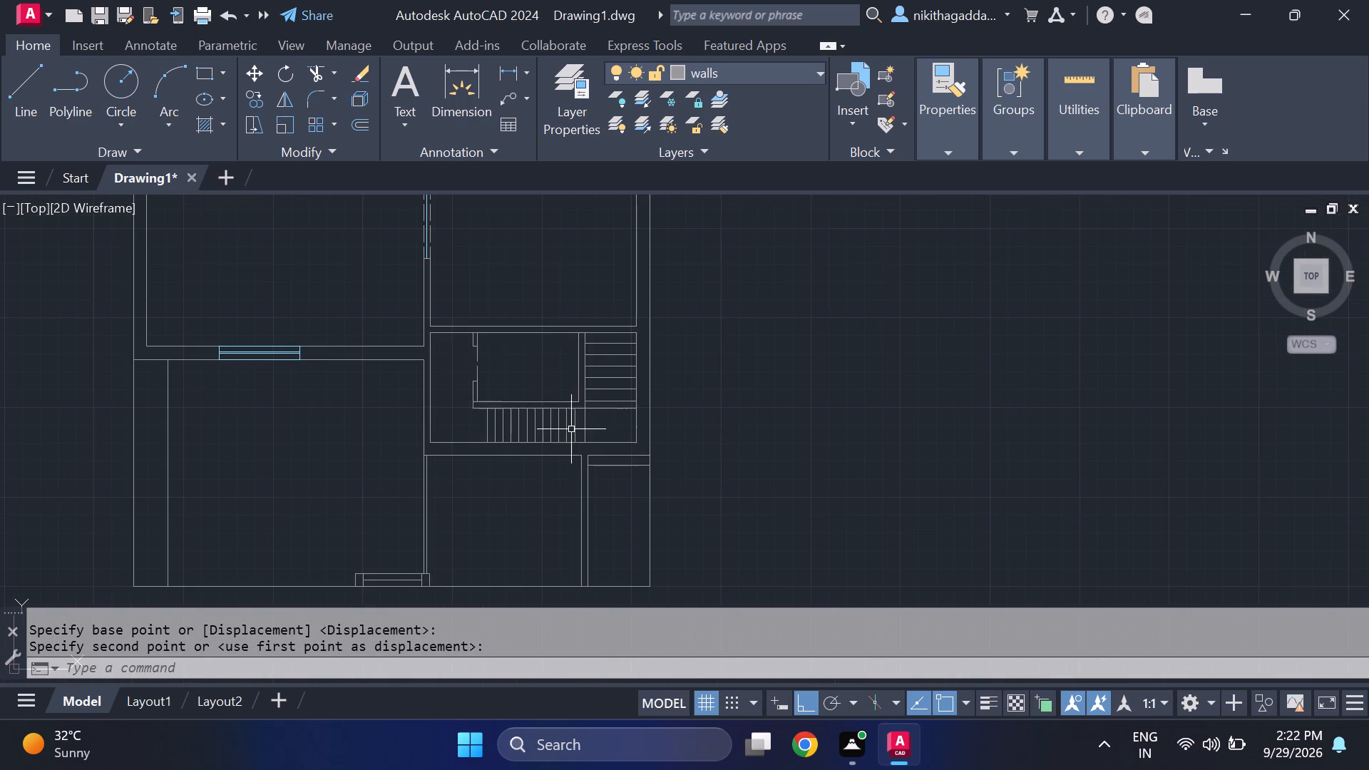
scroll(570, 430, up, 2)
drag(585, 421, 575, 421)
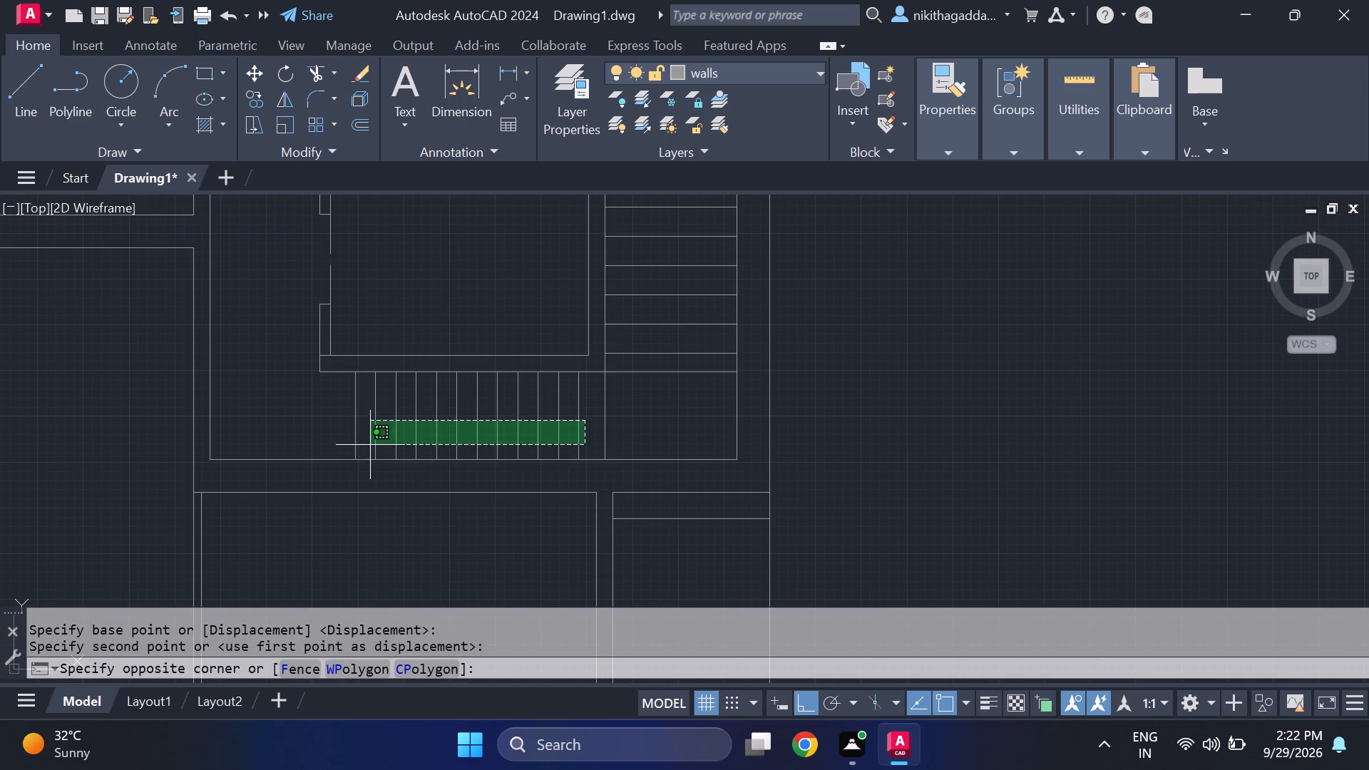
click(370, 445)
key(Delete)
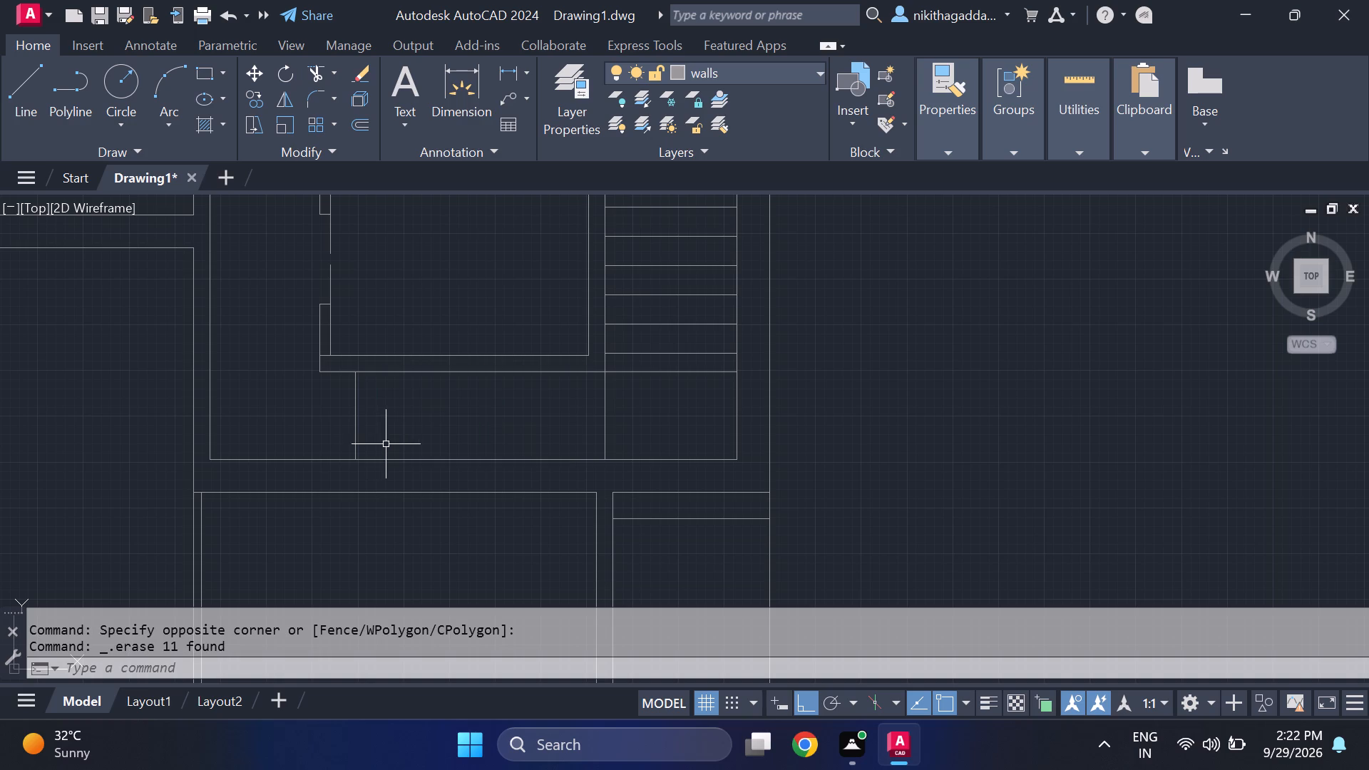
Offset the tread line at the enclosure's southeast corner successively westward eight times at a wider, equal picked spacing to form the south flight.
text(of)
key(Return)
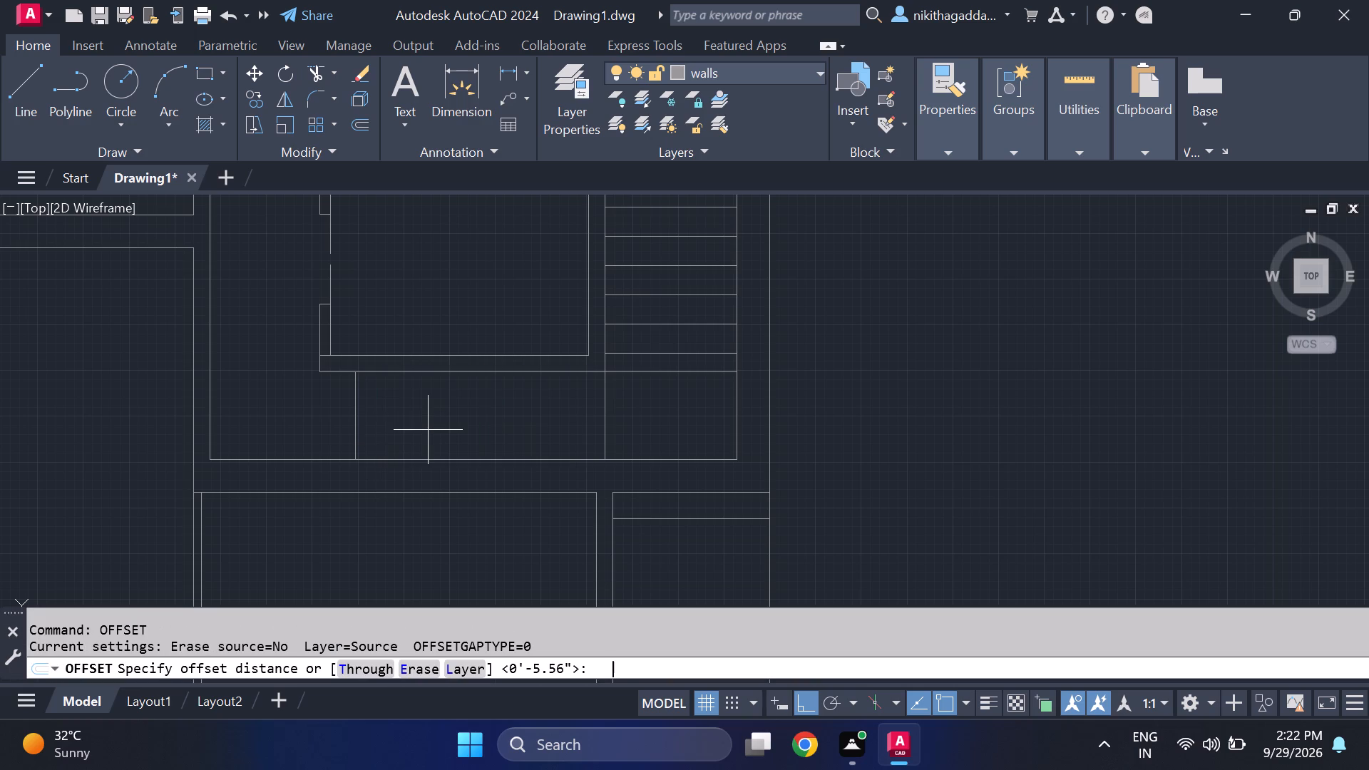
click(606, 407)
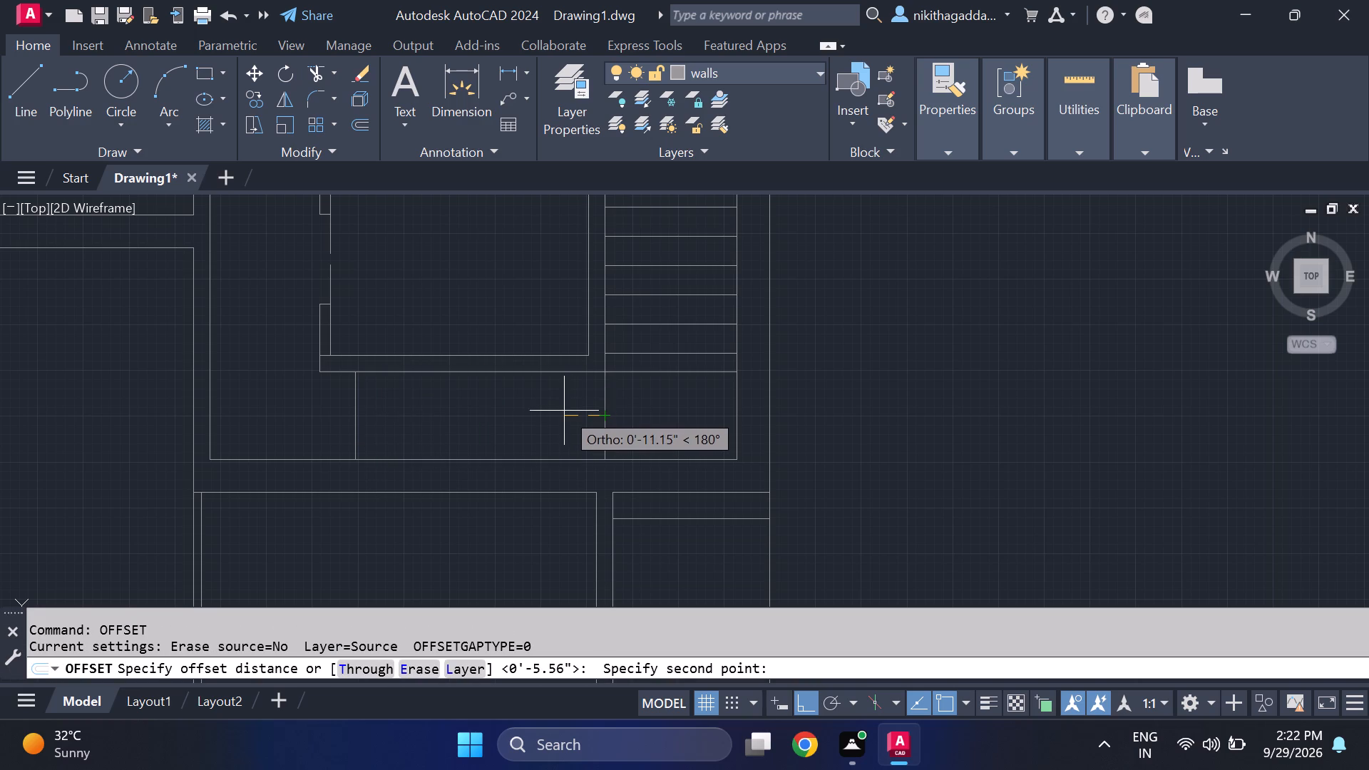
click(576, 415)
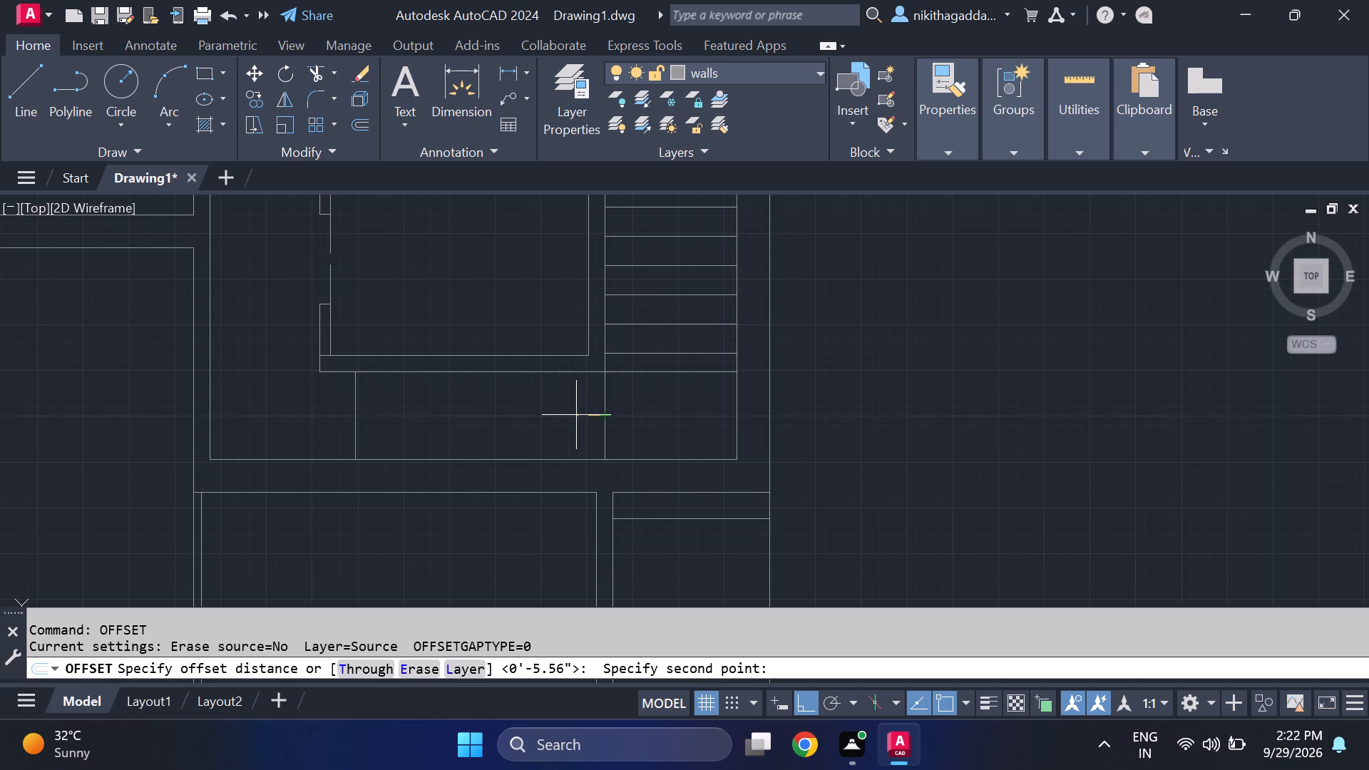
drag(605, 421, 598, 421)
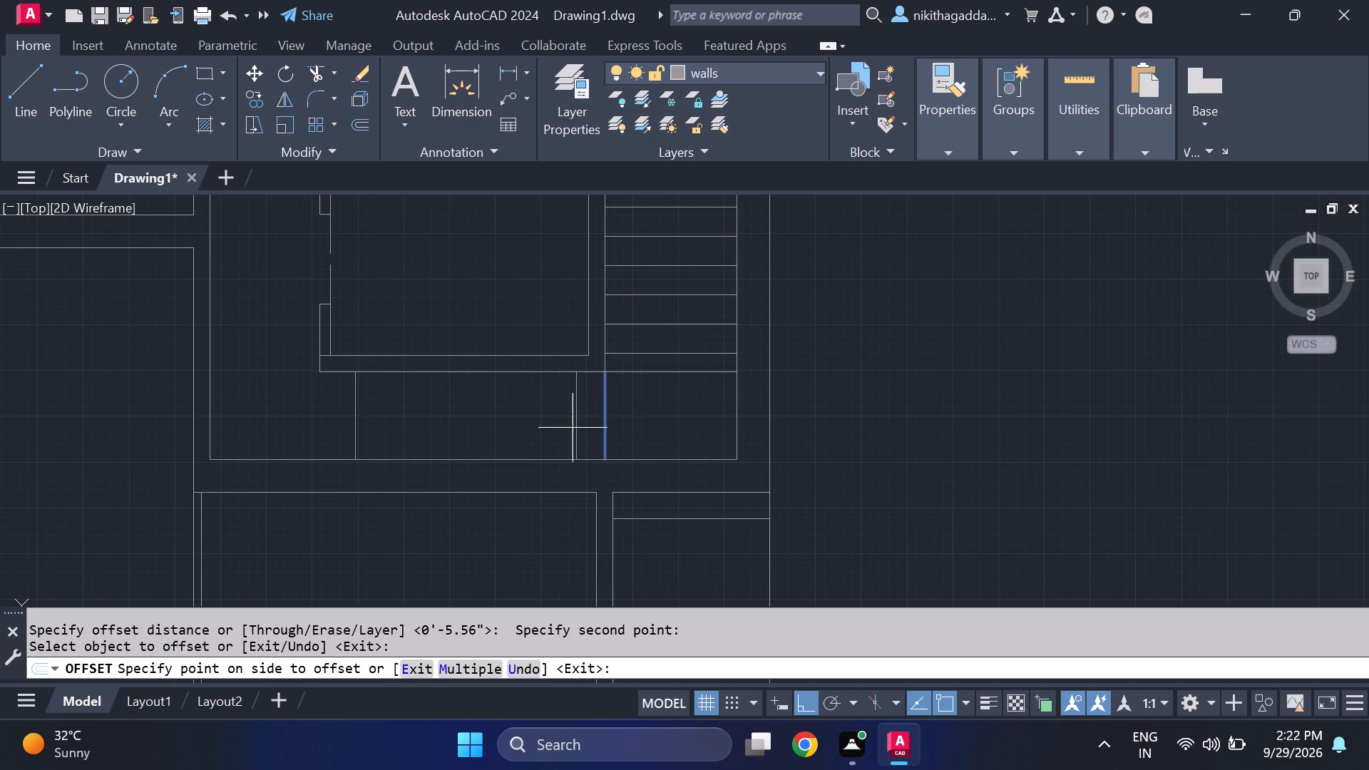
click(573, 428)
click(579, 428)
click(523, 438)
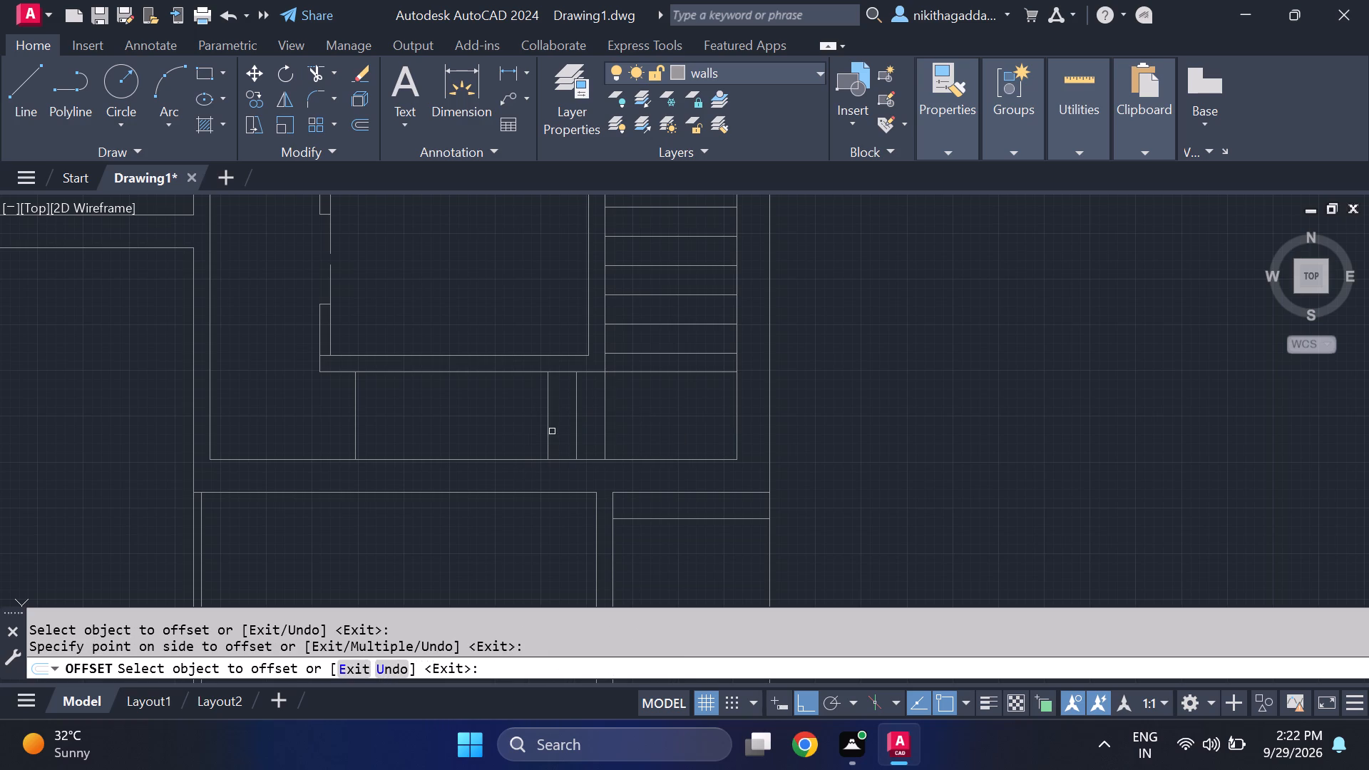
drag(548, 431, 541, 434)
click(483, 444)
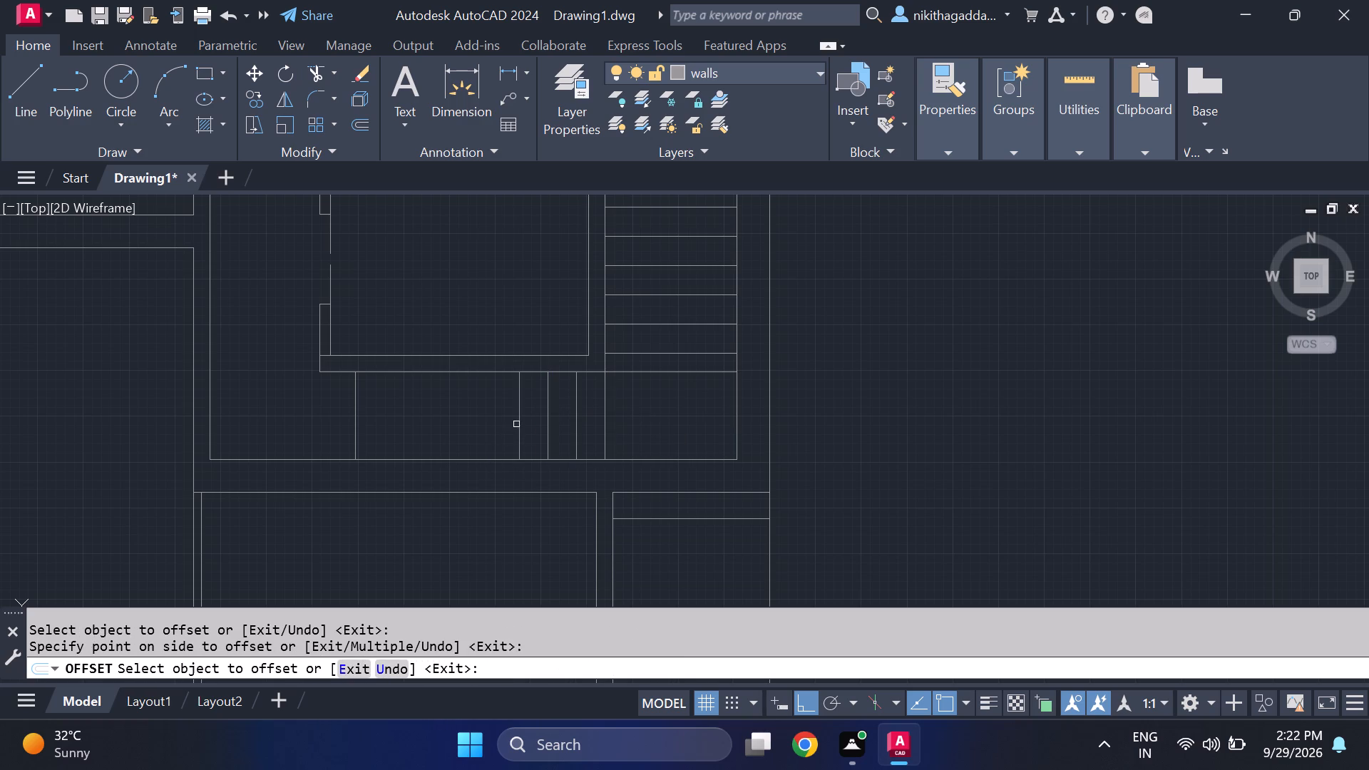
click(516, 424)
click(474, 421)
drag(487, 416, 481, 417)
click(444, 432)
click(461, 427)
click(368, 410)
click(433, 414)
click(393, 419)
click(404, 416)
click(384, 419)
scroll(414, 414, down, 4)
scroll(467, 402, up, 2)
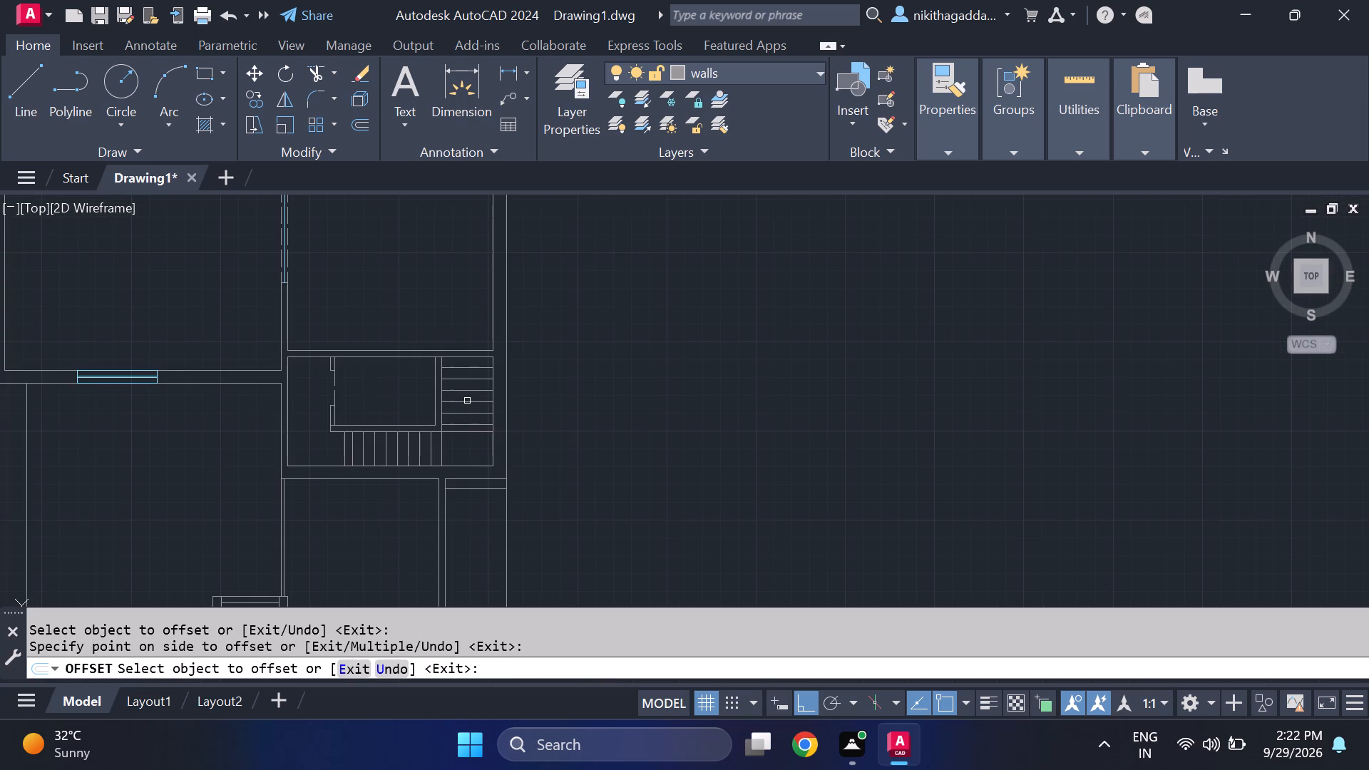
key(Escape)
Delete the westernmost tread line of the south flight, which is spaced more narrowly than the others.
scroll(320, 456, up, 1)
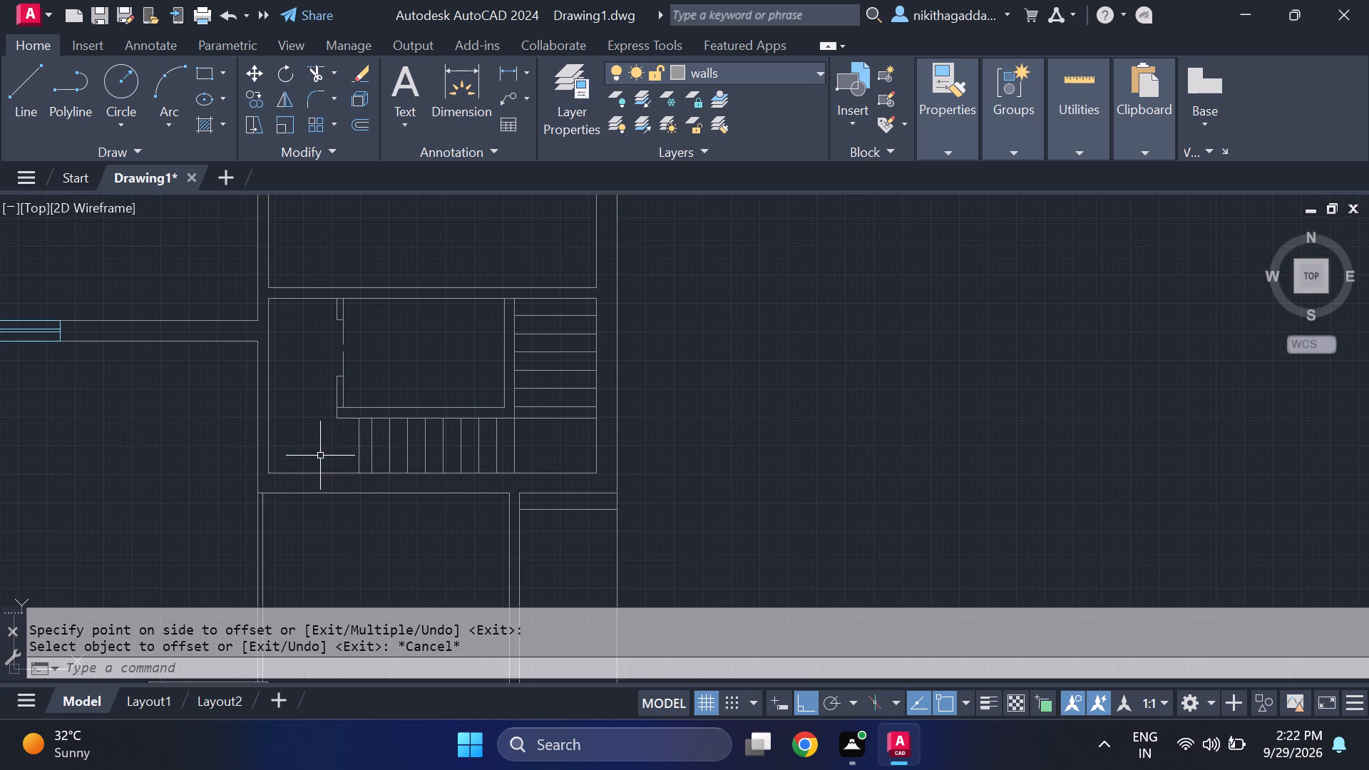
scroll(362, 446, up, 2)
drag(365, 426, 324, 446)
click(302, 453)
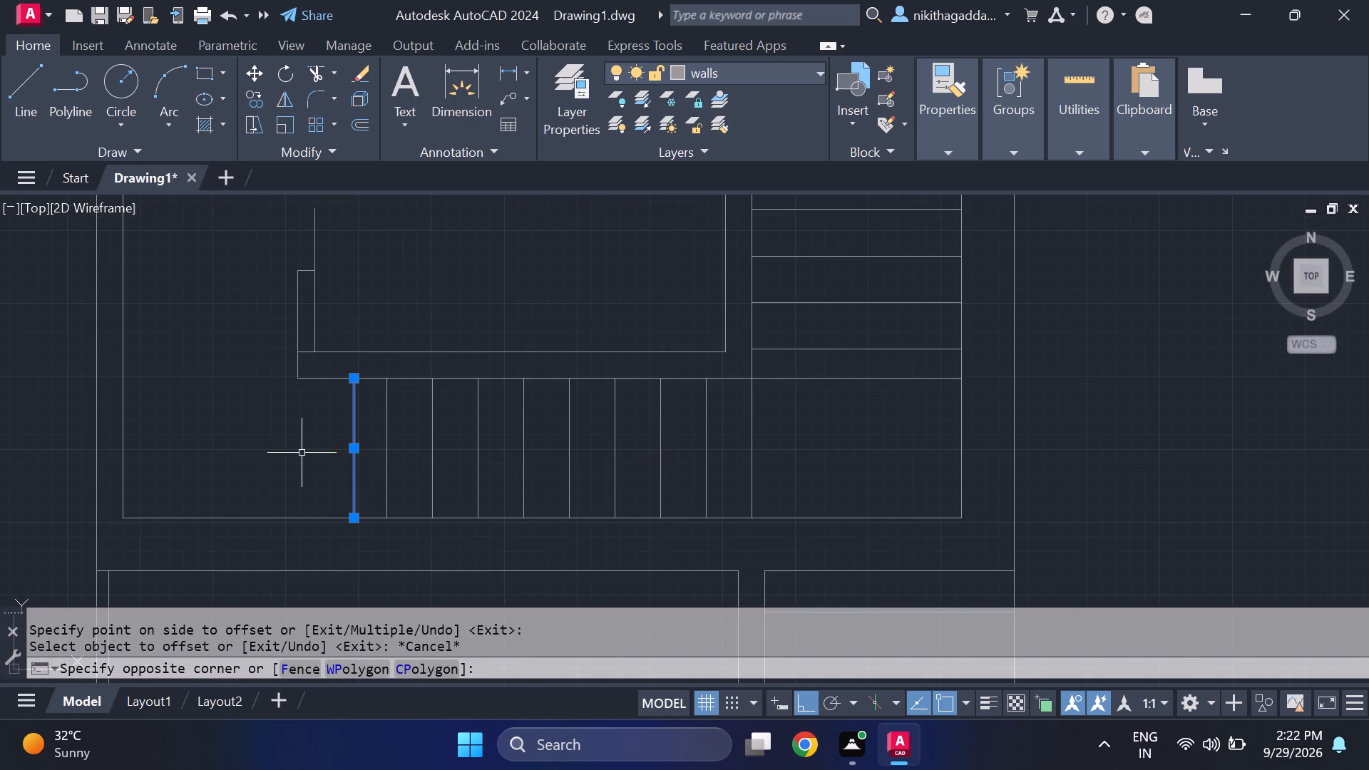
key(Delete)
With ortho off, draw a diagonal line from the enclosure's outer southeast corner to the stairwell's inner southeast corner.
scroll(577, 466, down, 3)
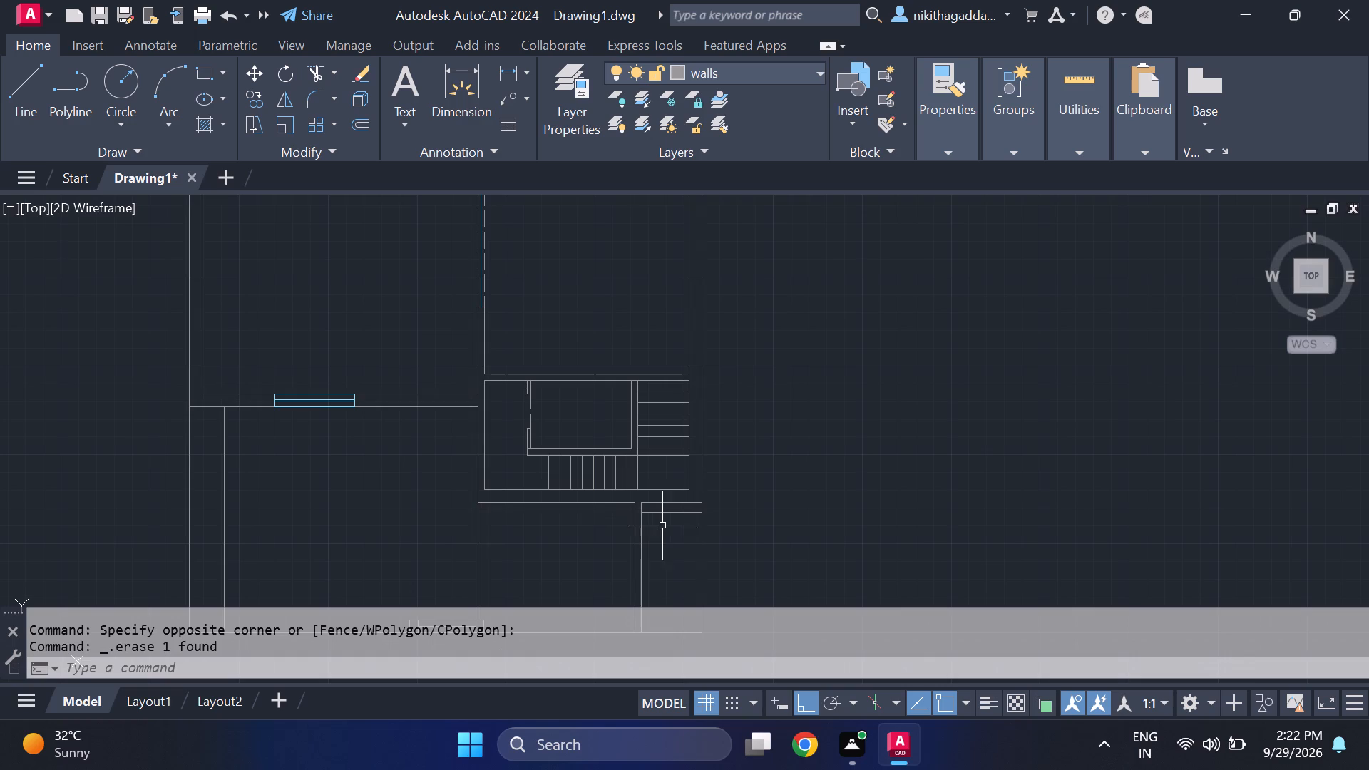
scroll(662, 488, up, 2)
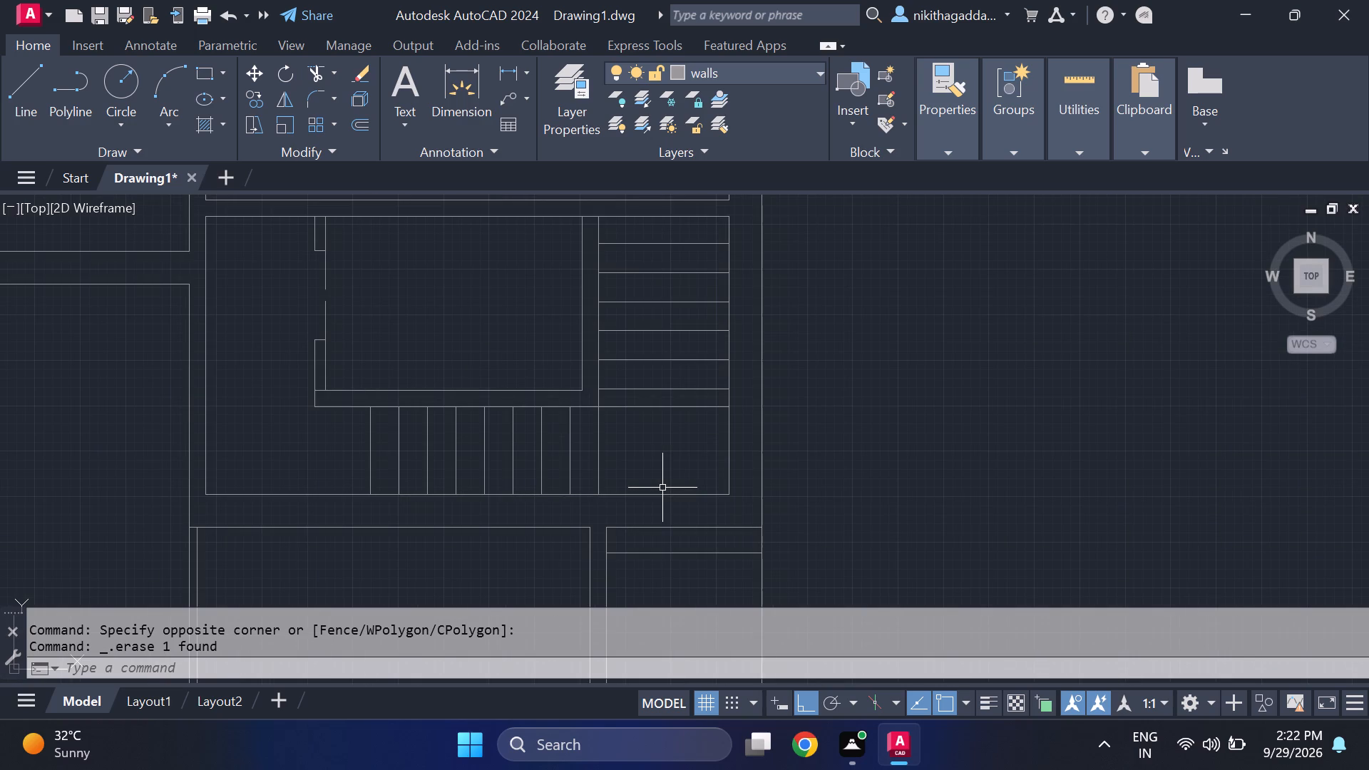
key(l)
key(Return)
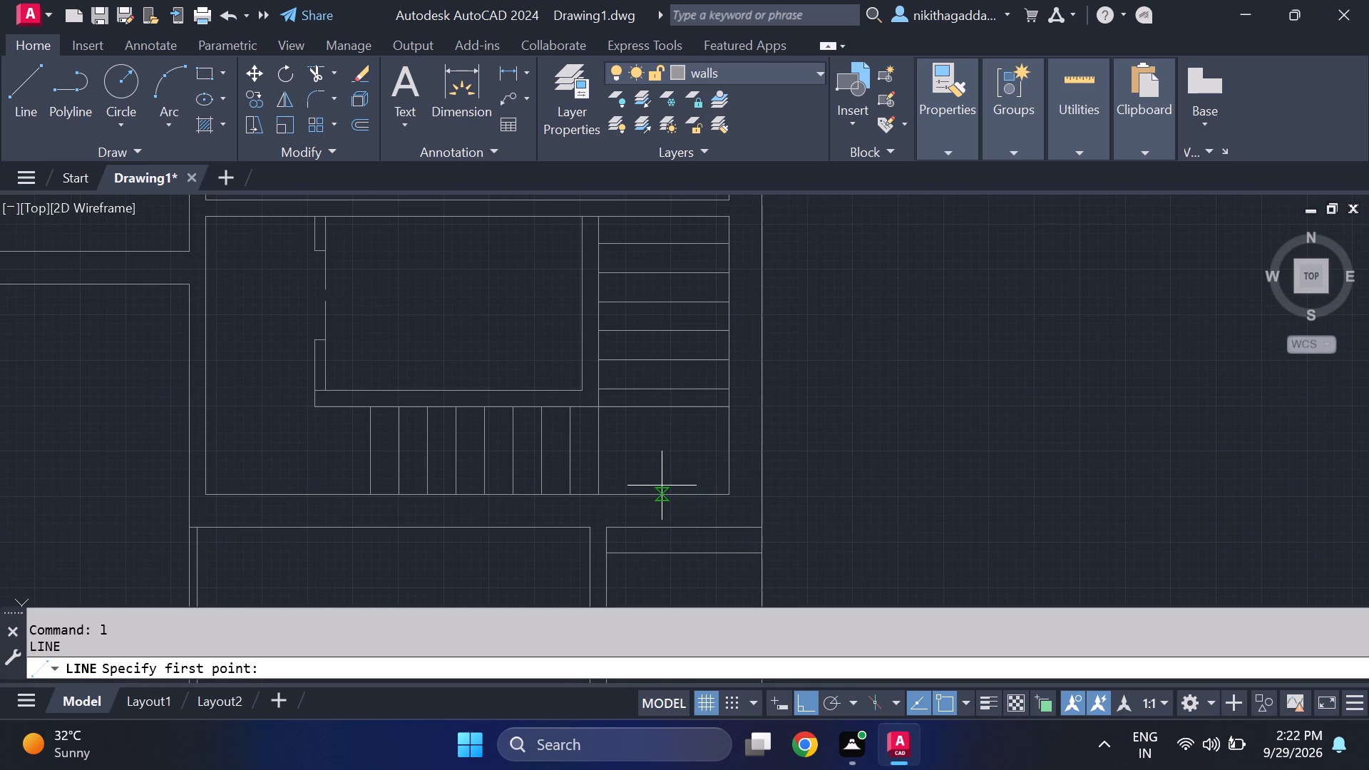
key(F8)
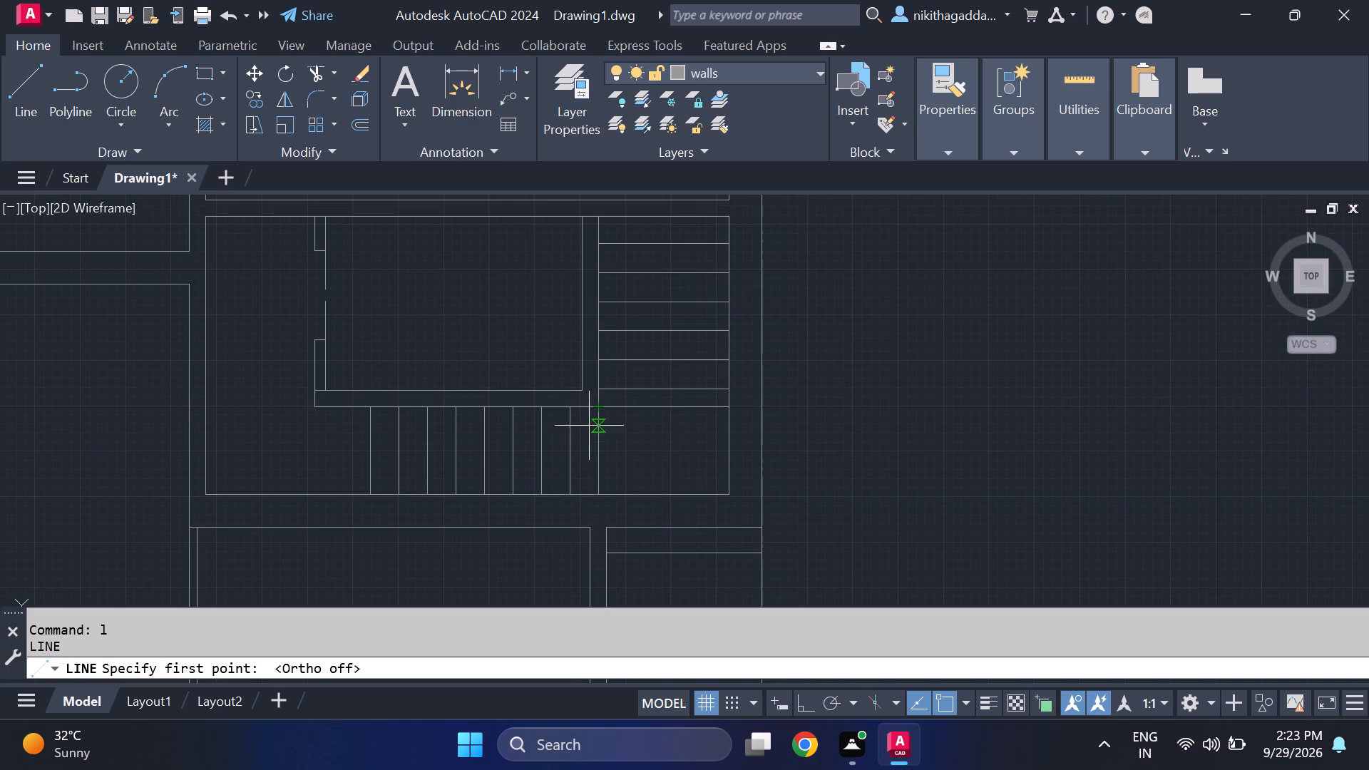
click(603, 413)
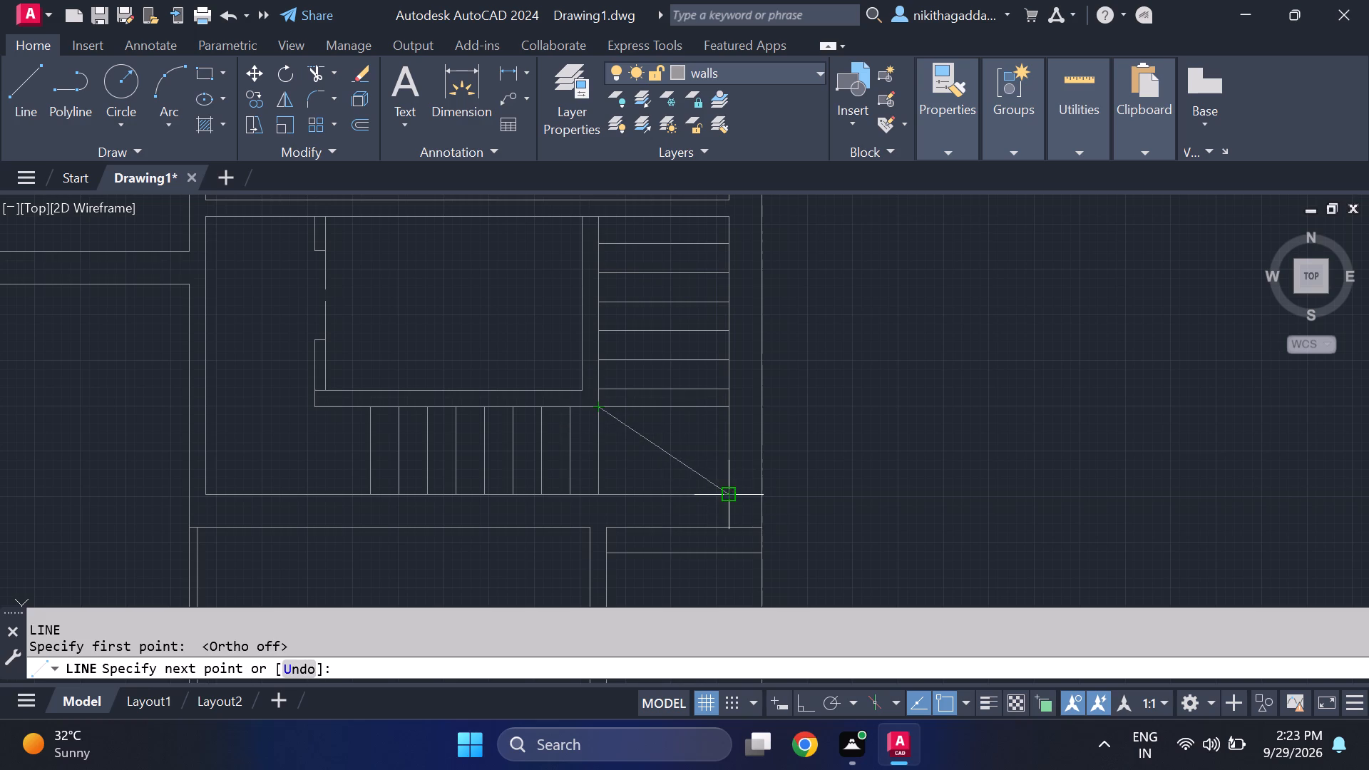
click(734, 488)
key(Escape)
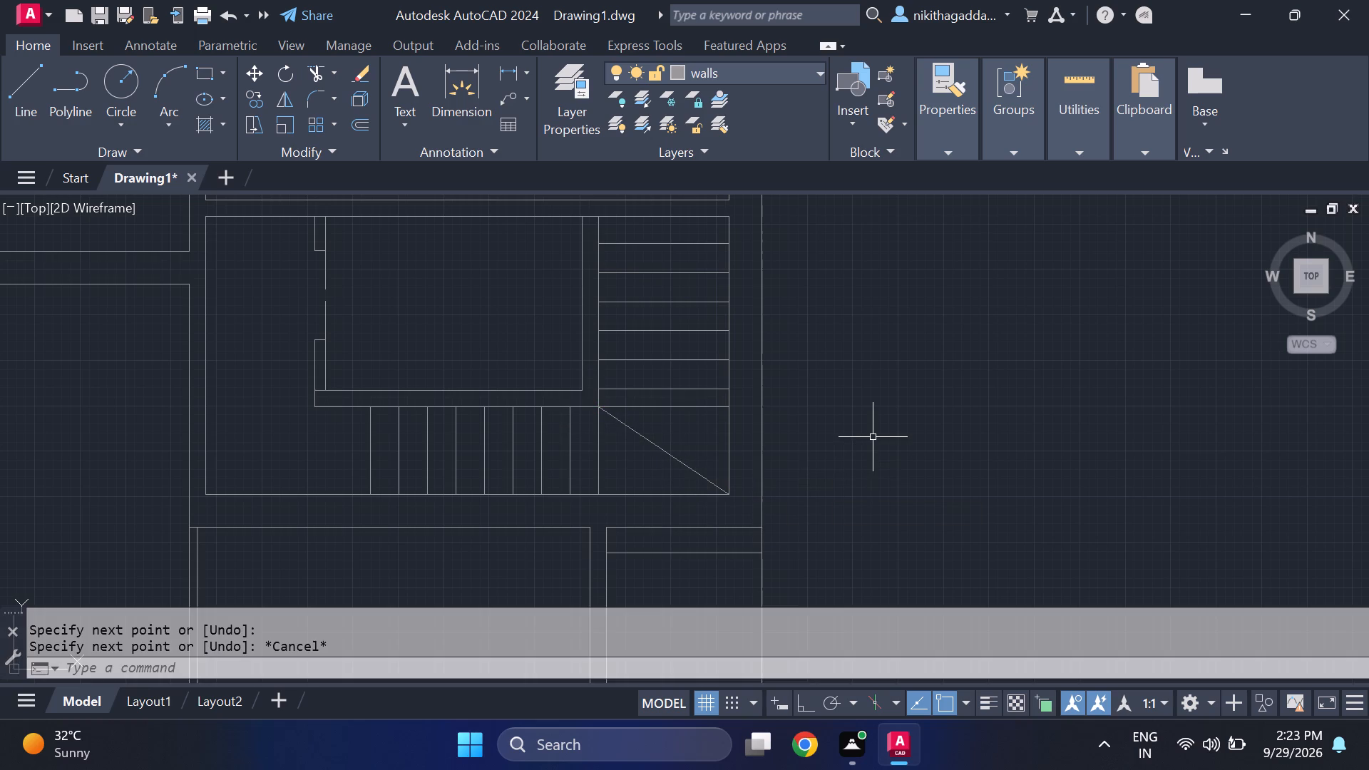
Draw two more winder lines from the enclosure's outer southeast corner, one to the stairwell's south wall and one to its east wall.
key(space)
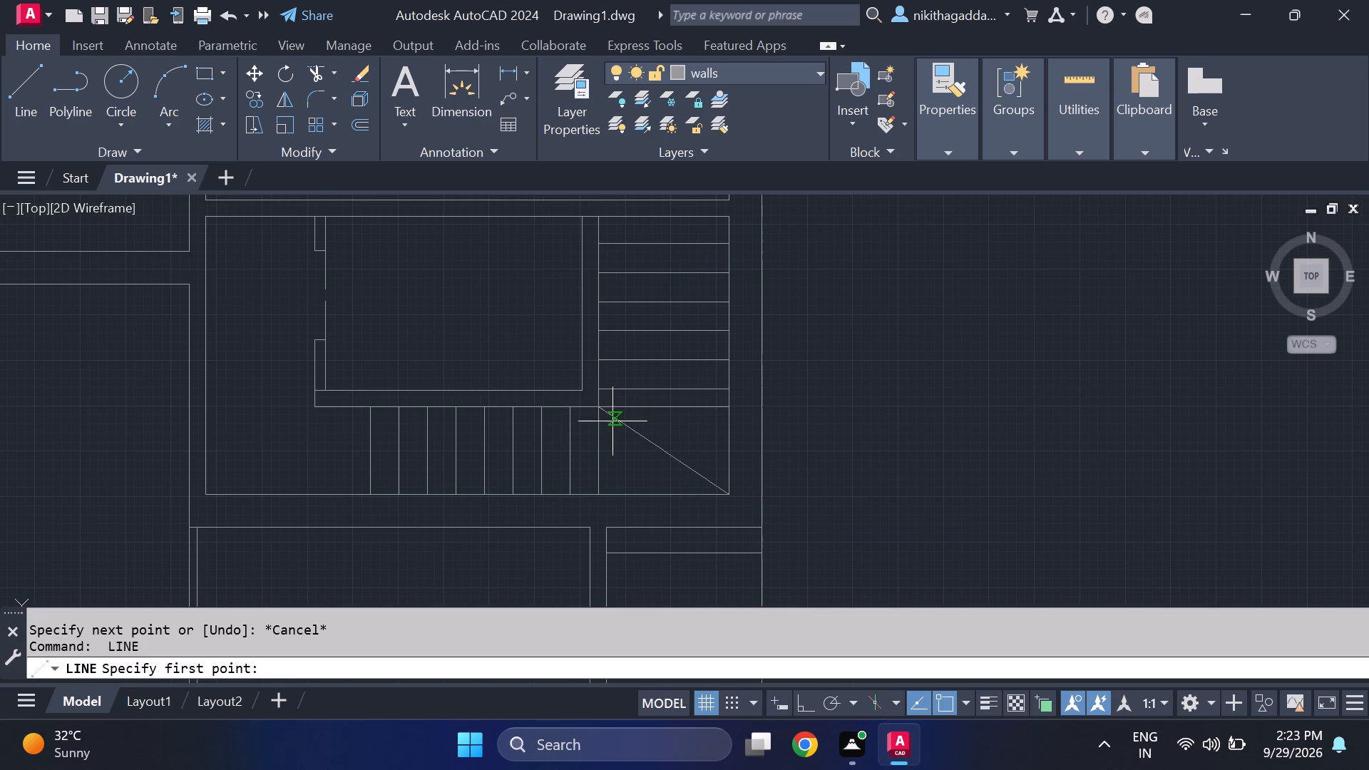
click(603, 414)
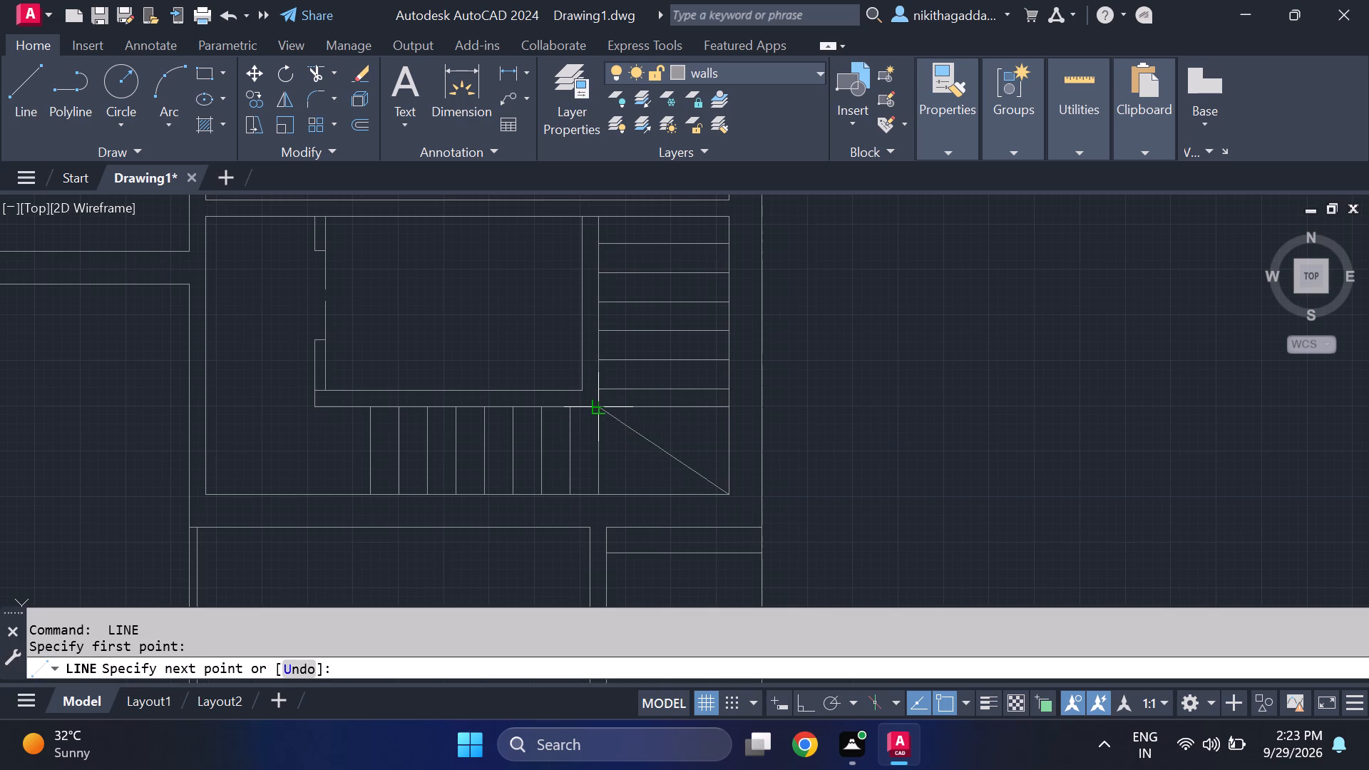
click(625, 497)
key(Escape)
key(space)
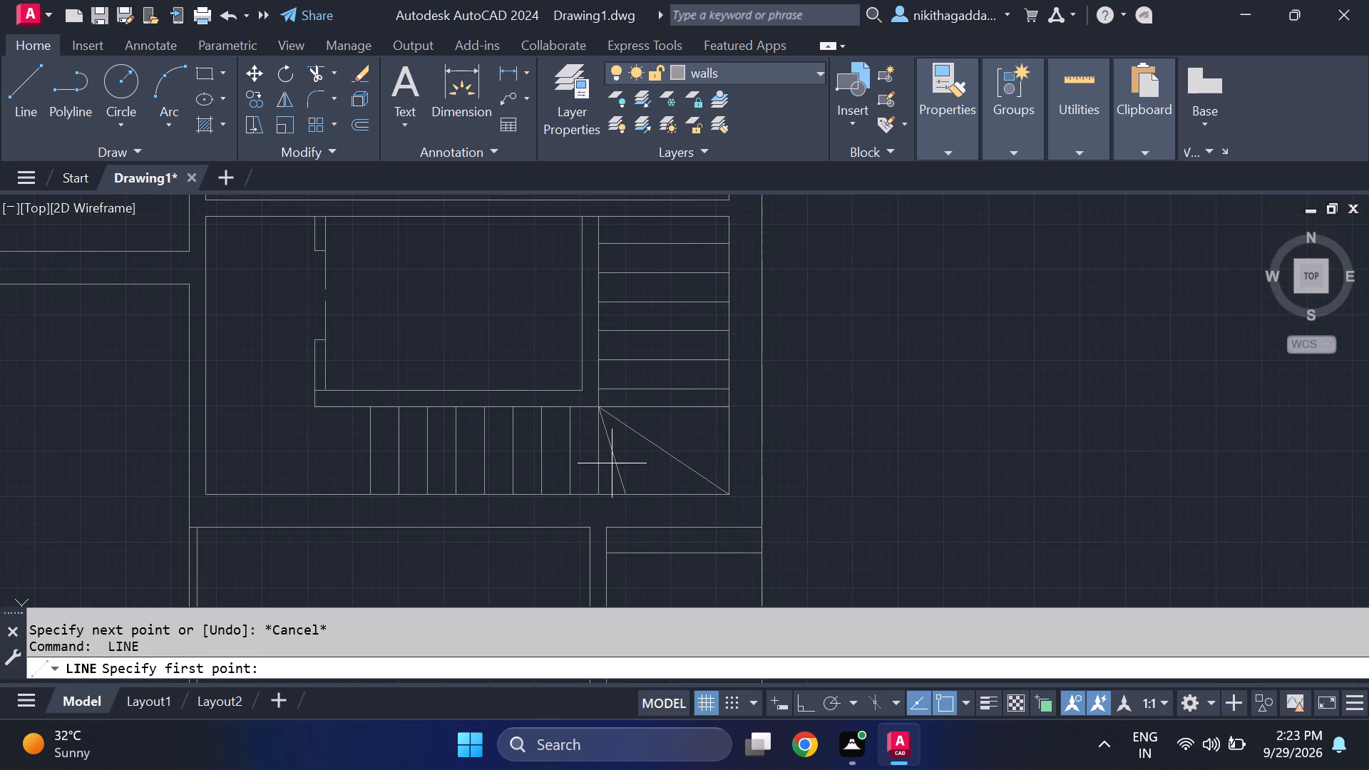
click(602, 409)
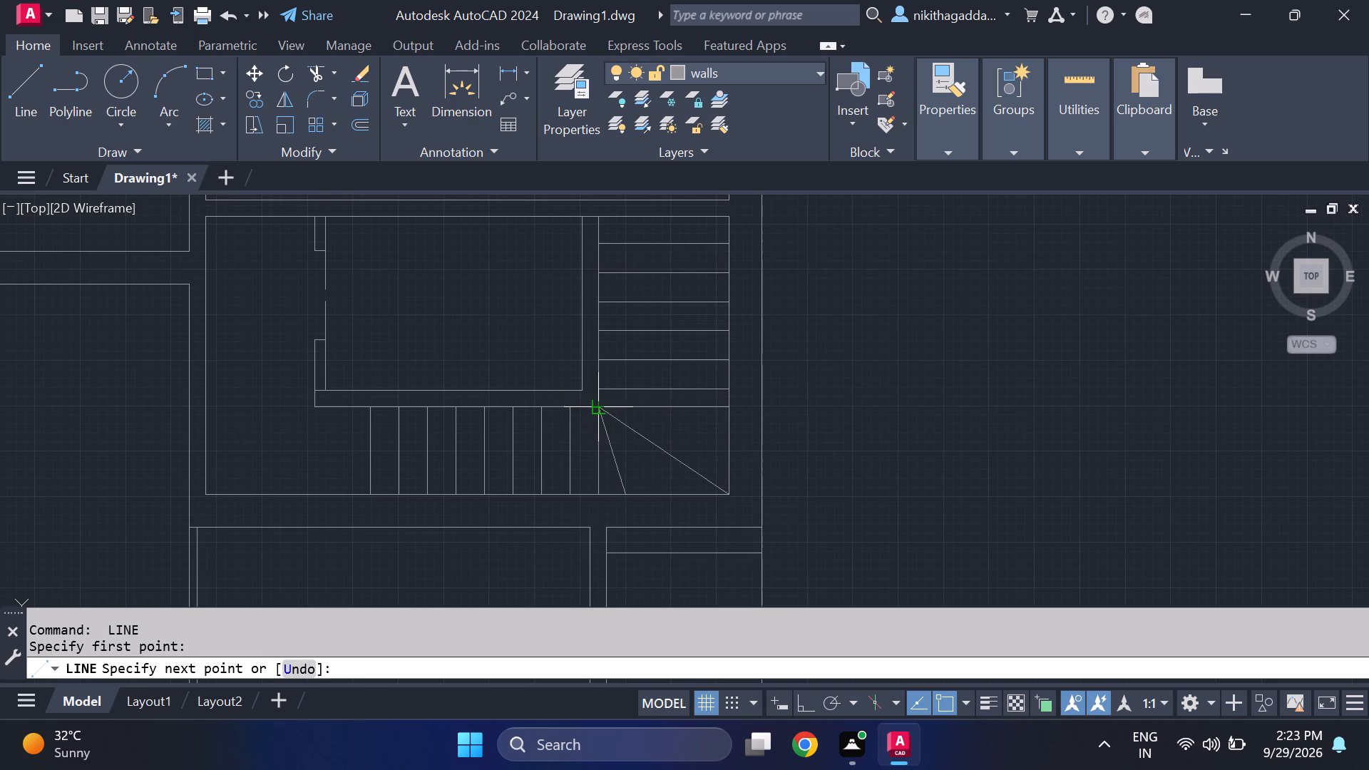
click(729, 438)
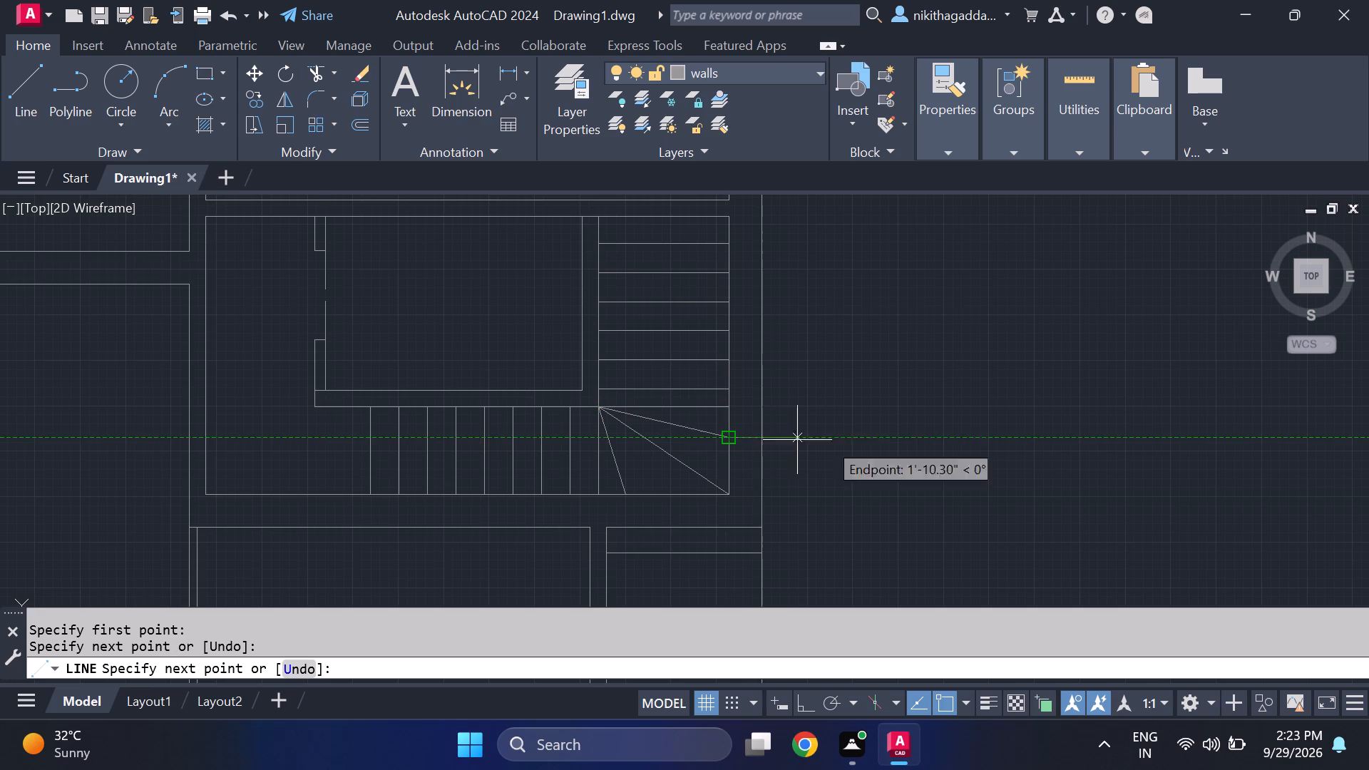
key(Escape)
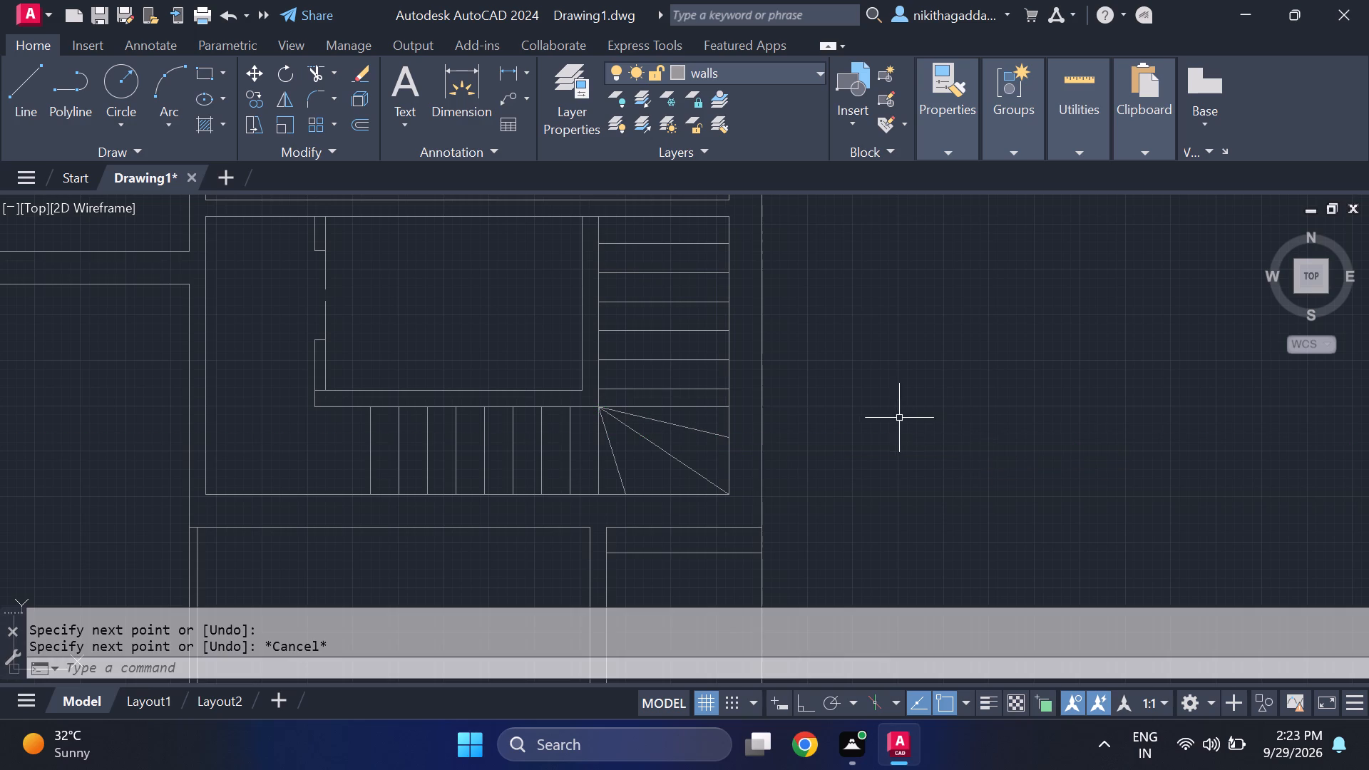
Move the east flight's tread line just above the winder corner slightly north to even out the last gaps.
scroll(892, 422, down, 3)
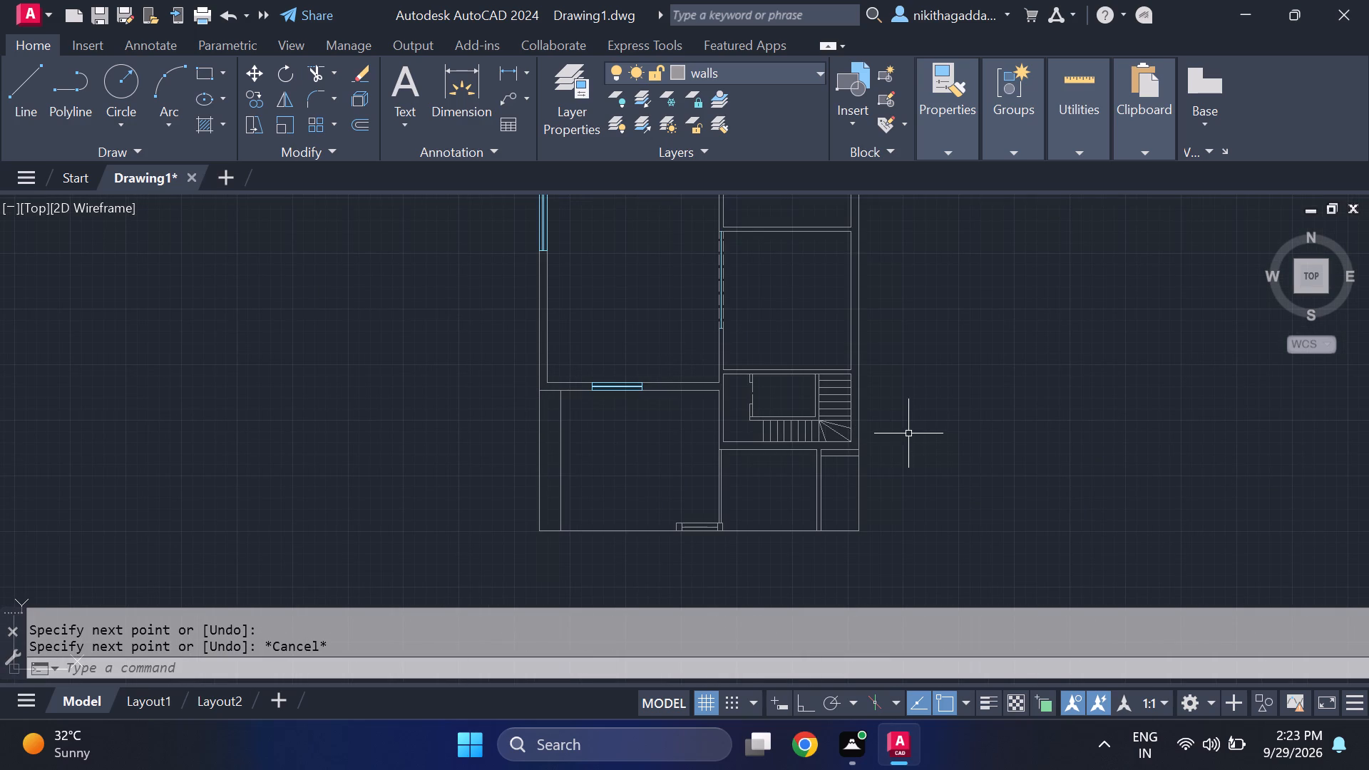
scroll(861, 422, up, 2)
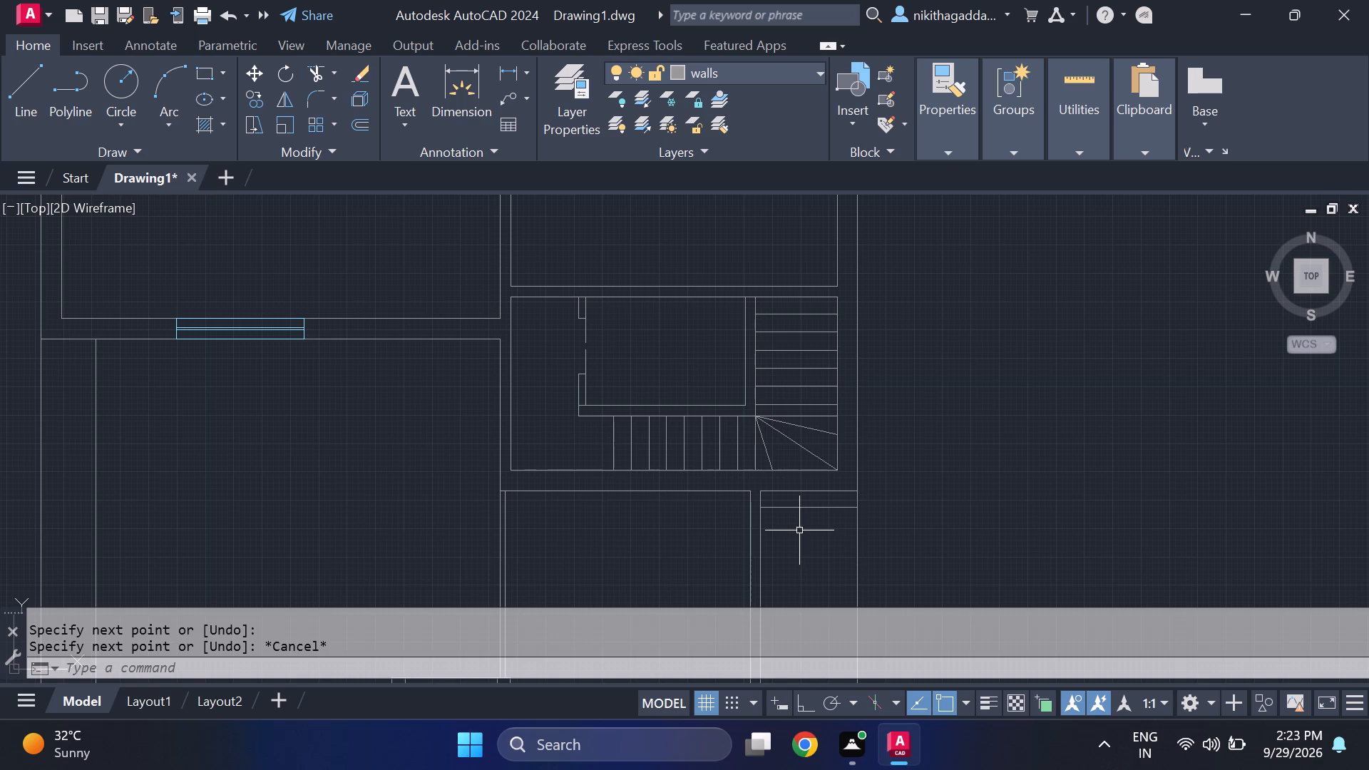
scroll(797, 518, down, 2)
middle_drag(848, 510, 876, 569)
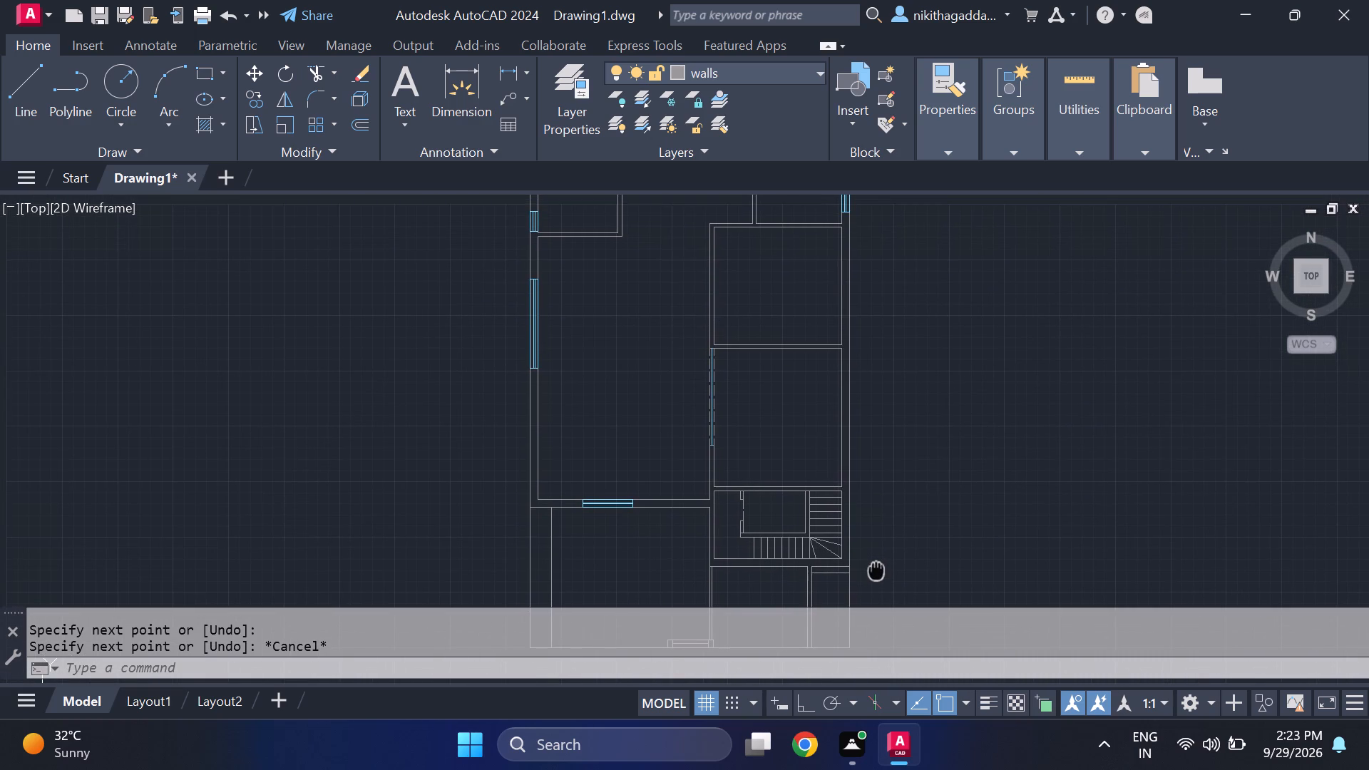
middle_drag(876, 569, 873, 576)
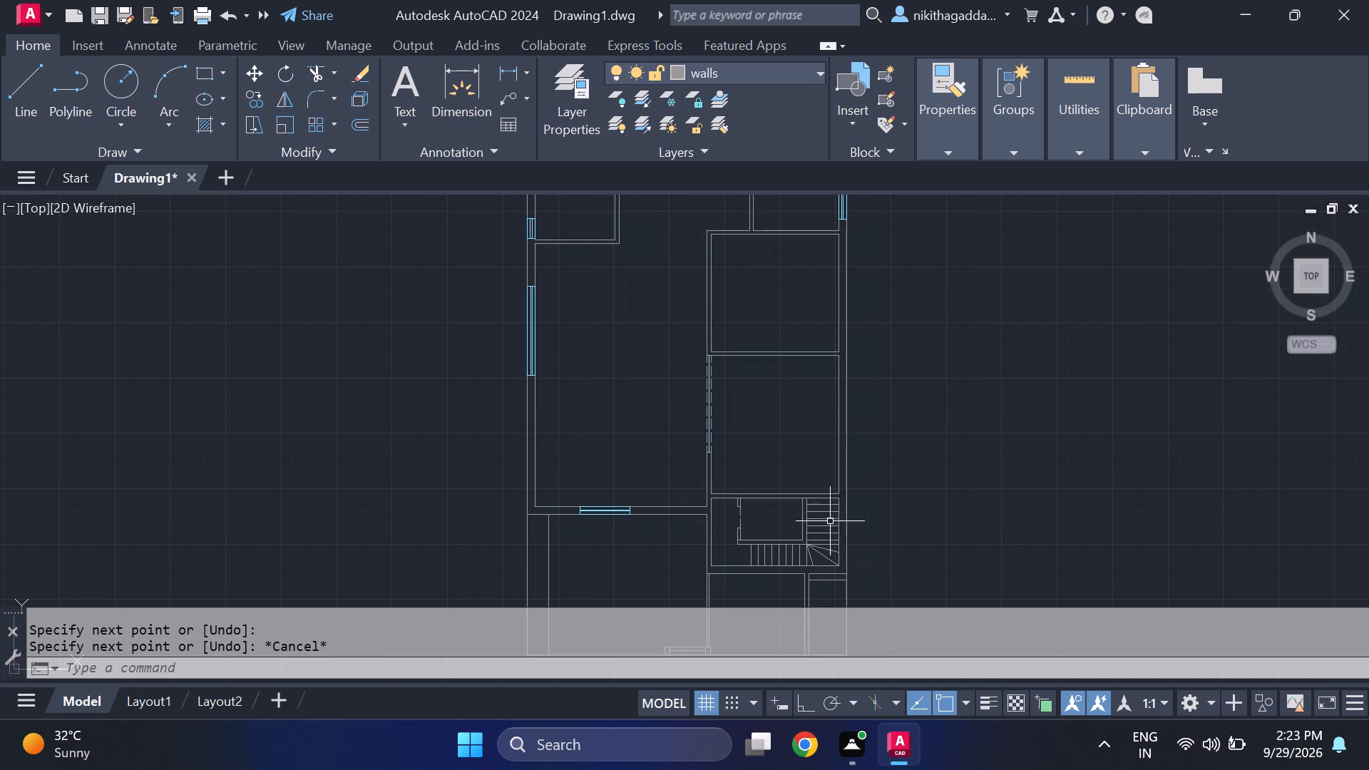
scroll(830, 520, up, 3)
middle_drag(846, 548, 769, 444)
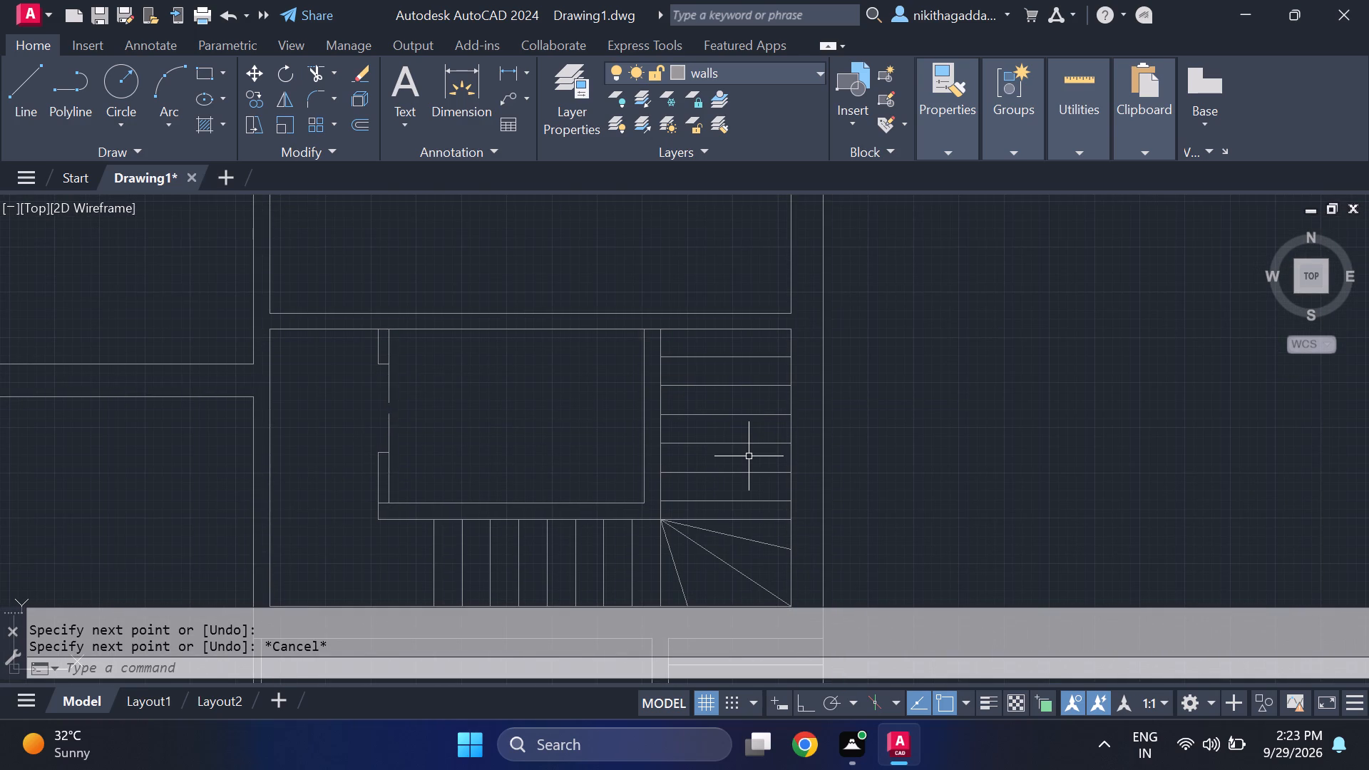
scroll(722, 492, up, 2)
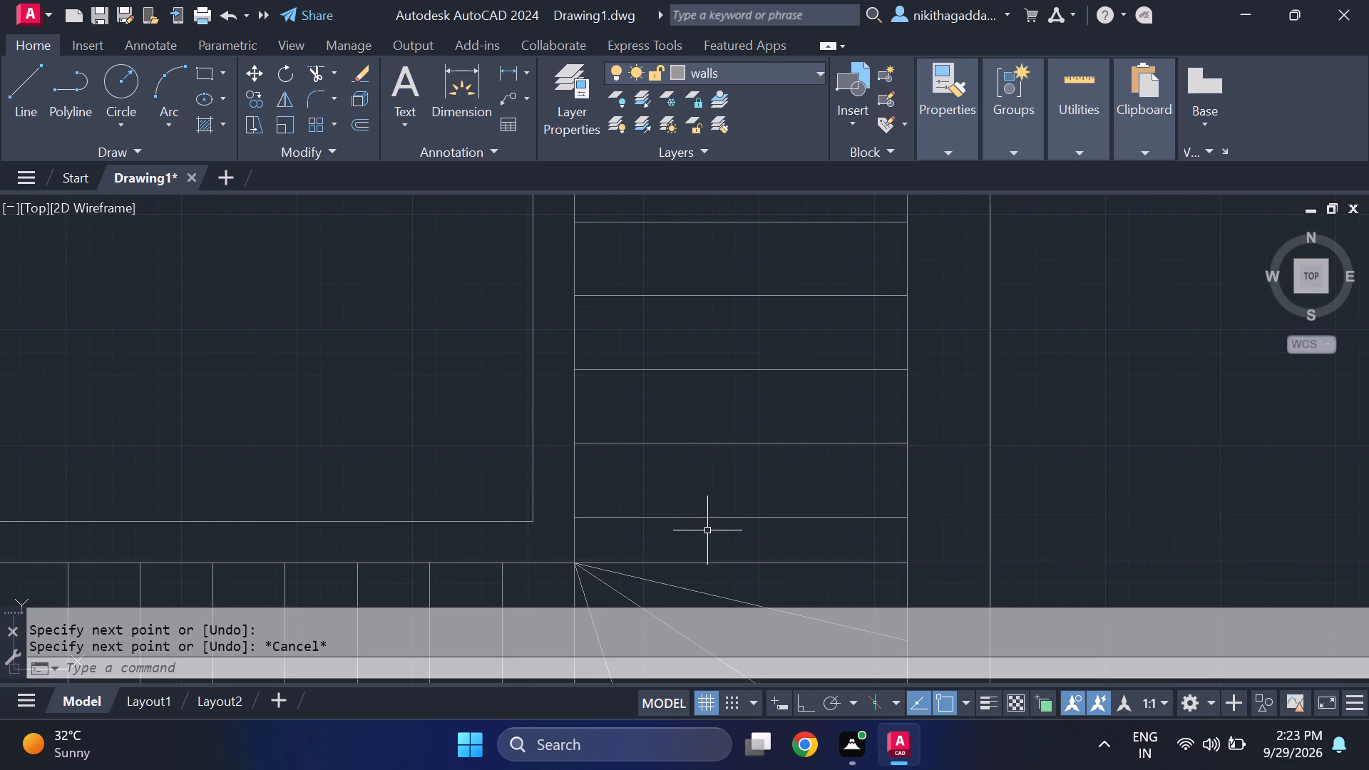
click(709, 515)
key(m)
key(Return)
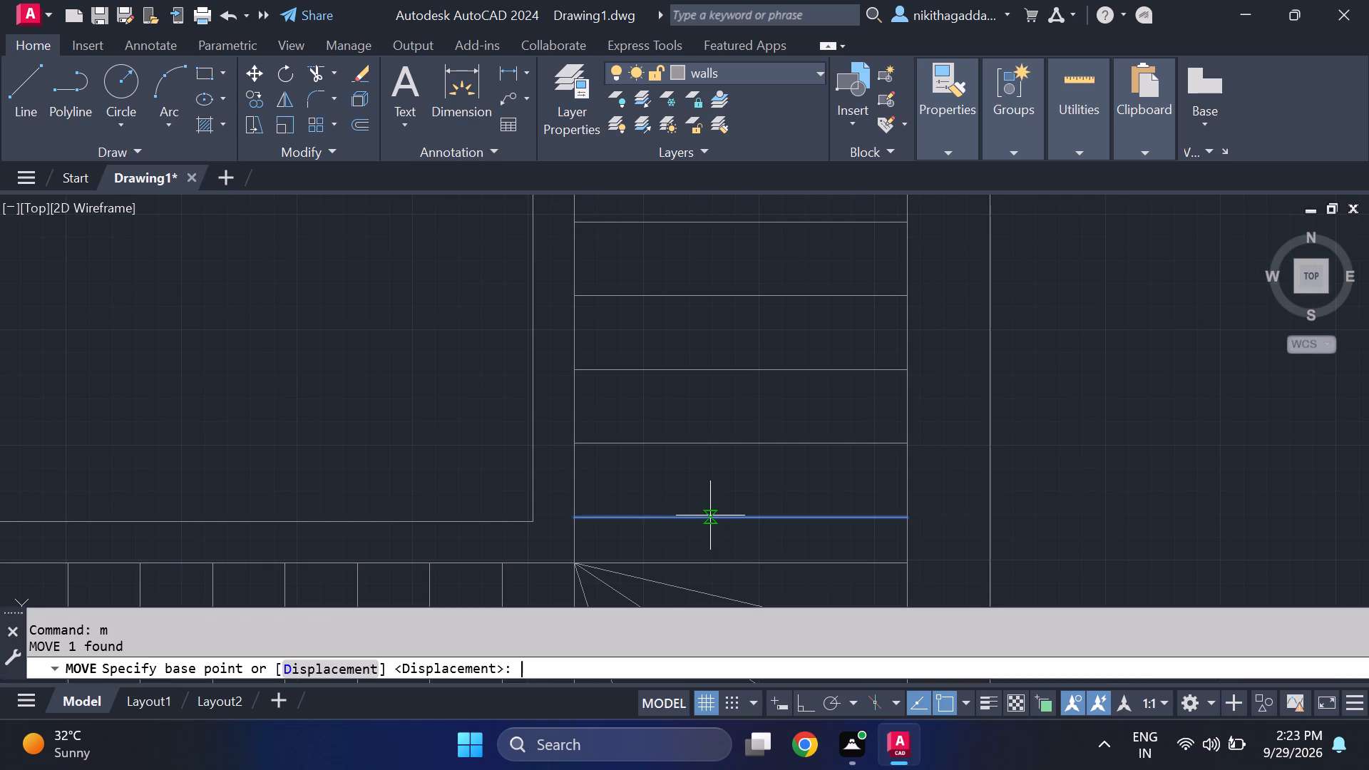
click(578, 512)
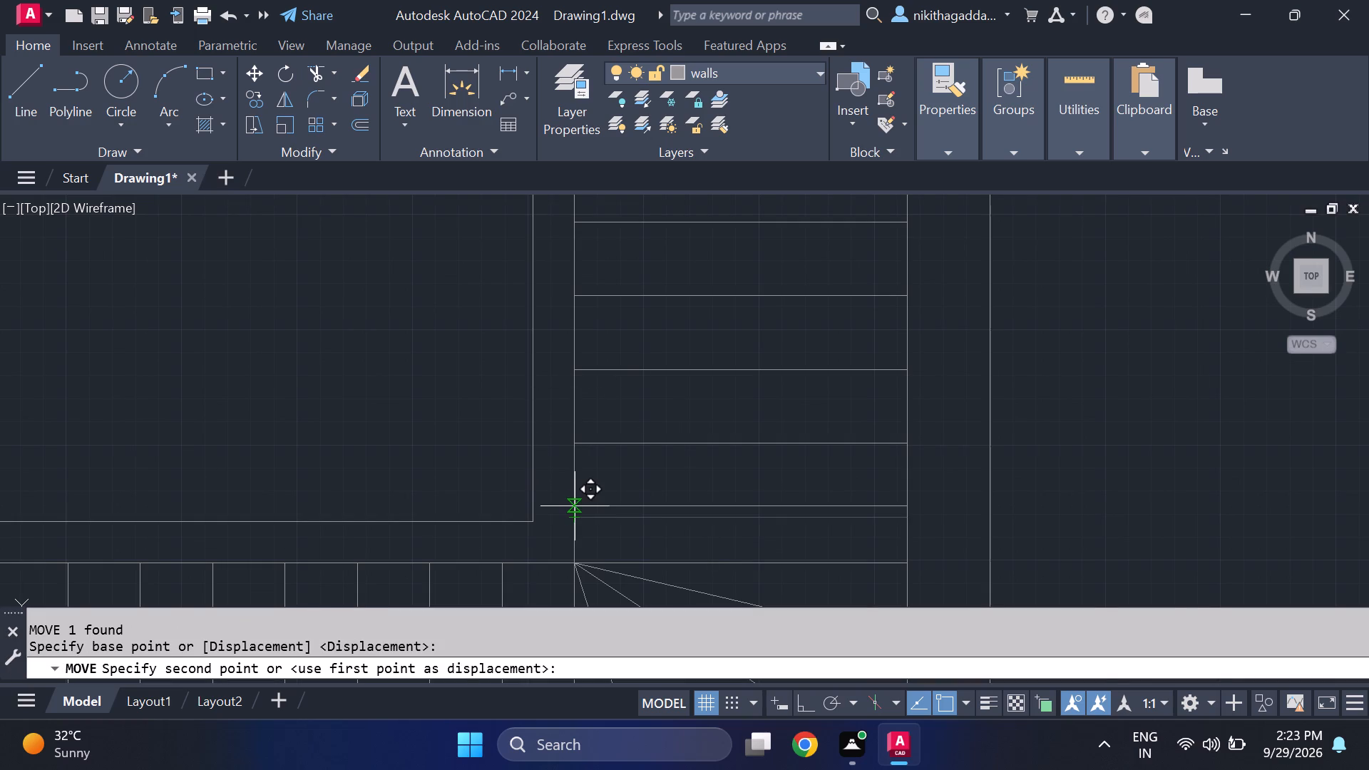
click(575, 502)
Examine the staircase and the rest of the floor plan up to the north rooms.
scroll(765, 493, down, 4)
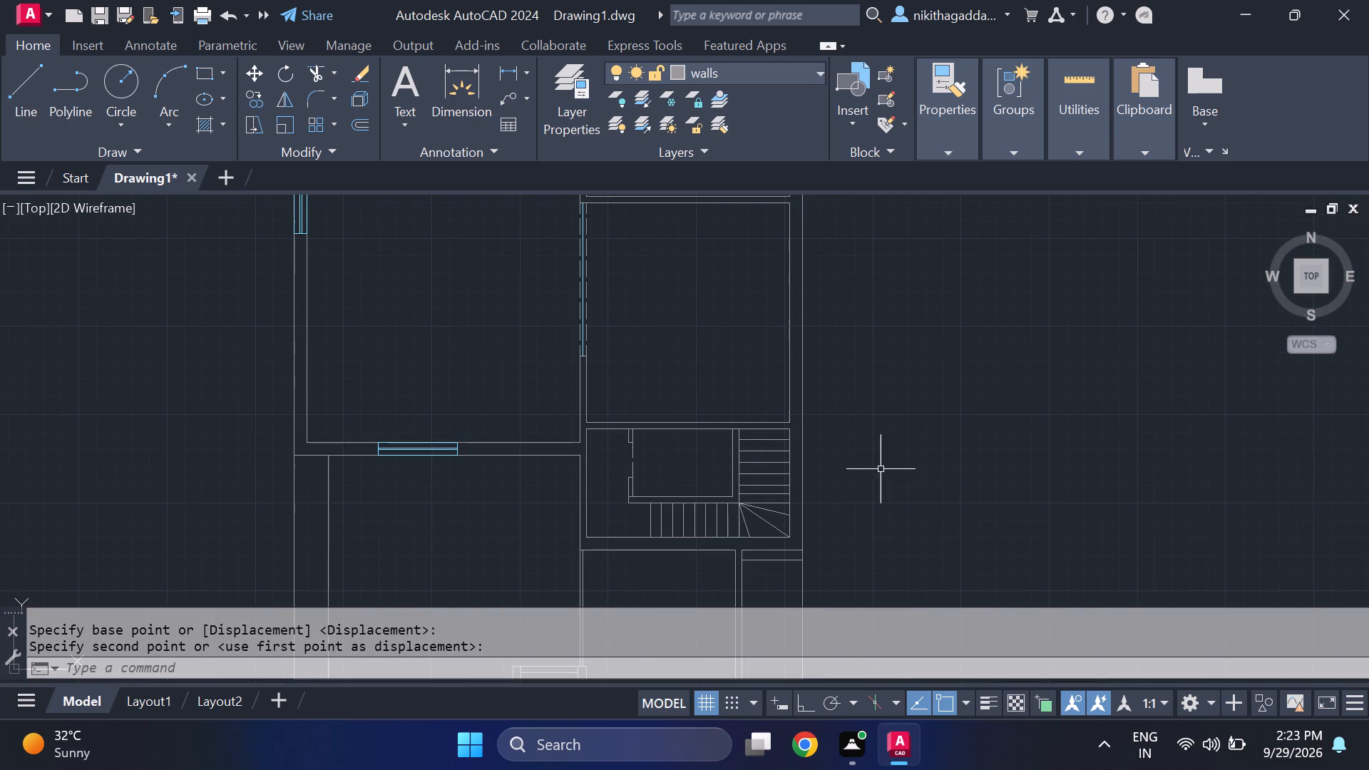
middle_drag(868, 461, 840, 444)
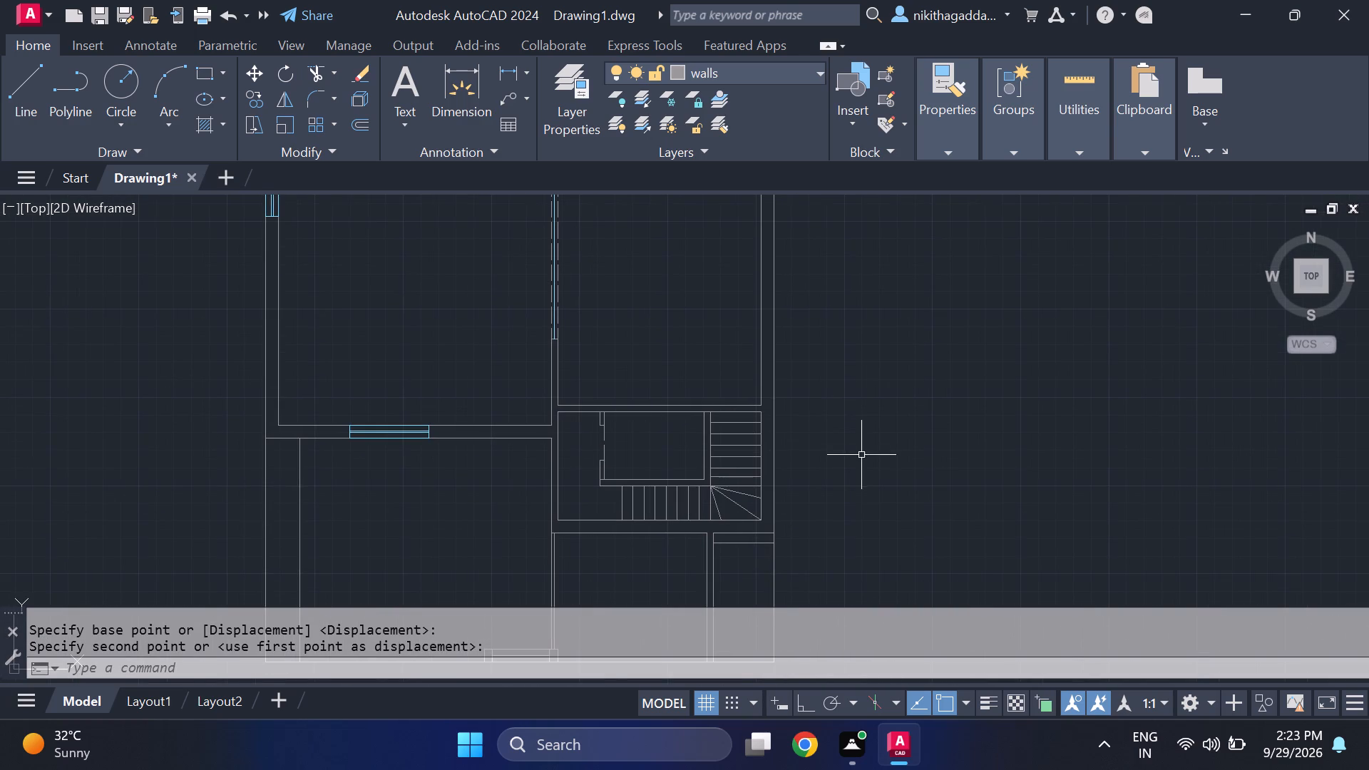
scroll(863, 483, down, 1)
middle_drag(818, 443, 845, 448)
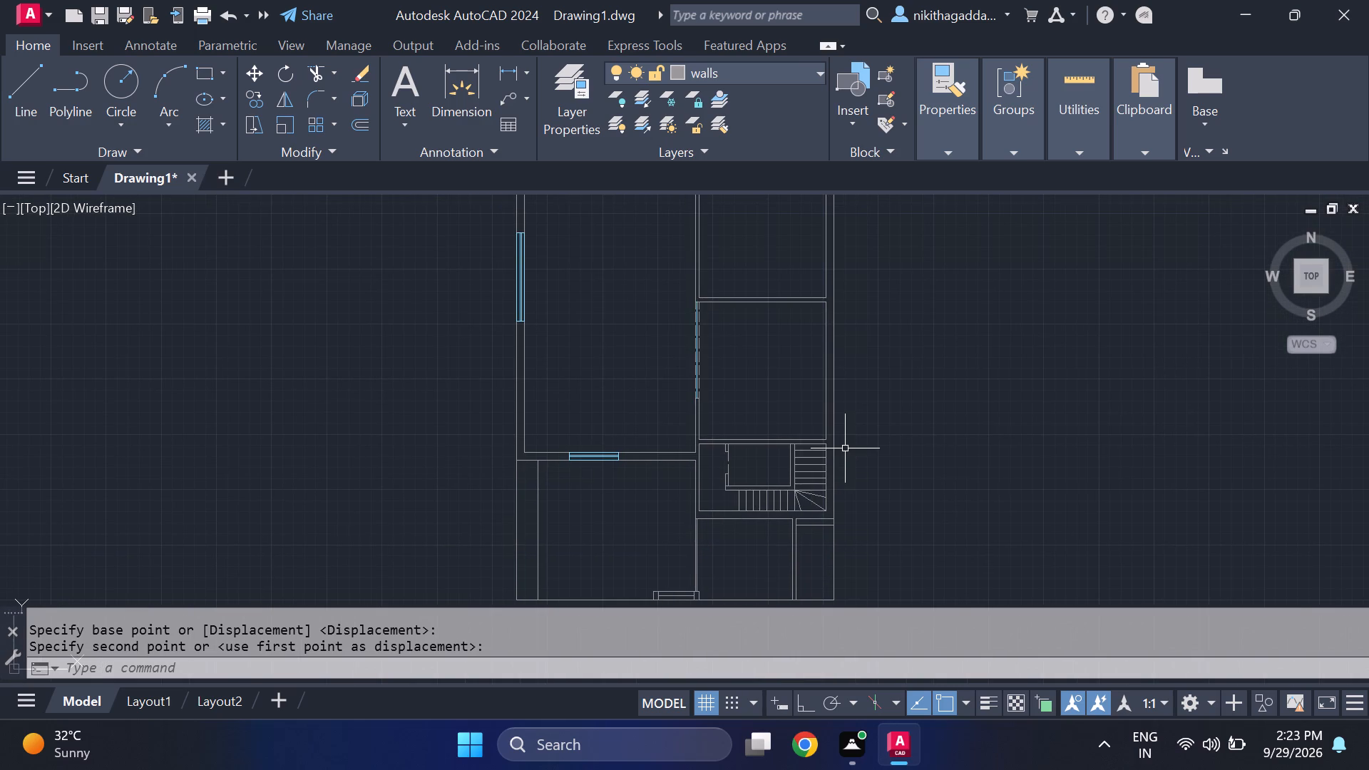
middle_click(845, 448)
scroll(697, 524, up, 3)
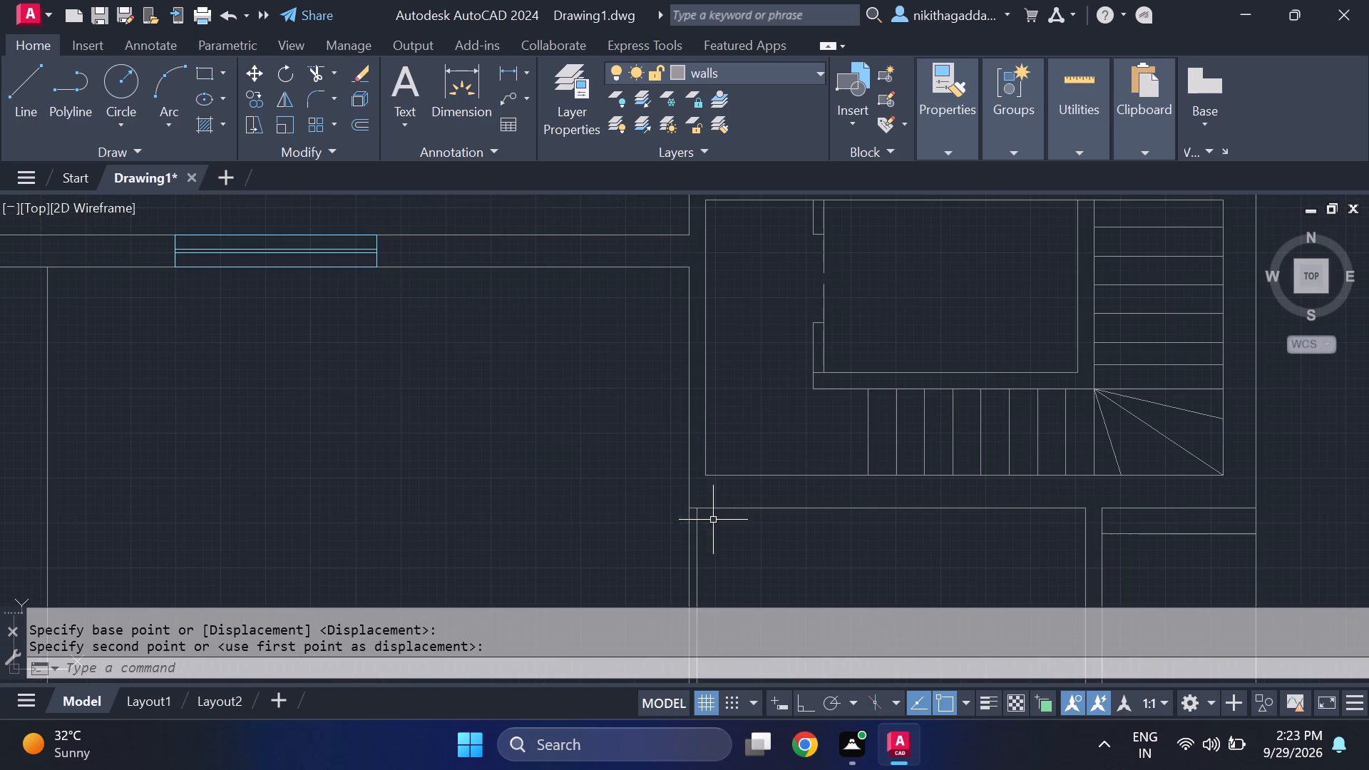
scroll(745, 516, down, 3)
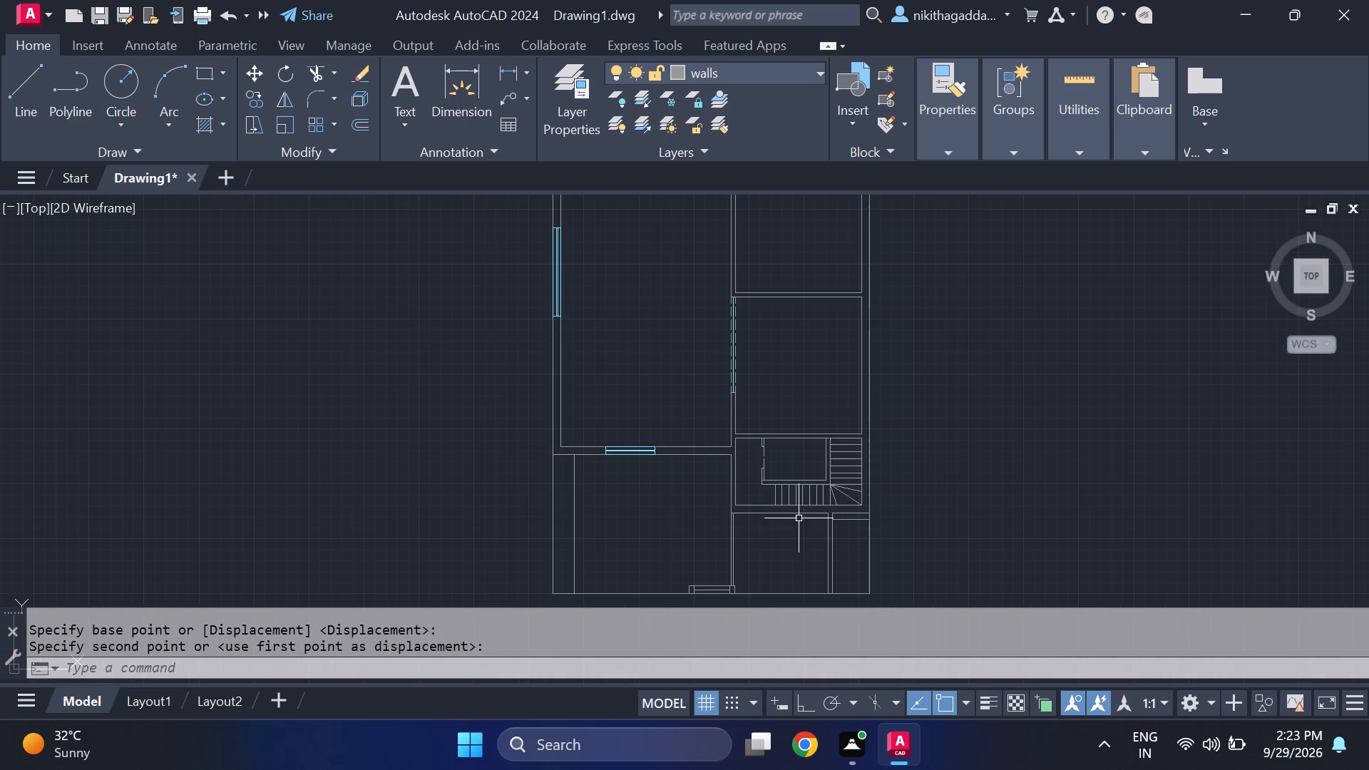
scroll(801, 487, down, 2)
scroll(853, 557, up, 2)
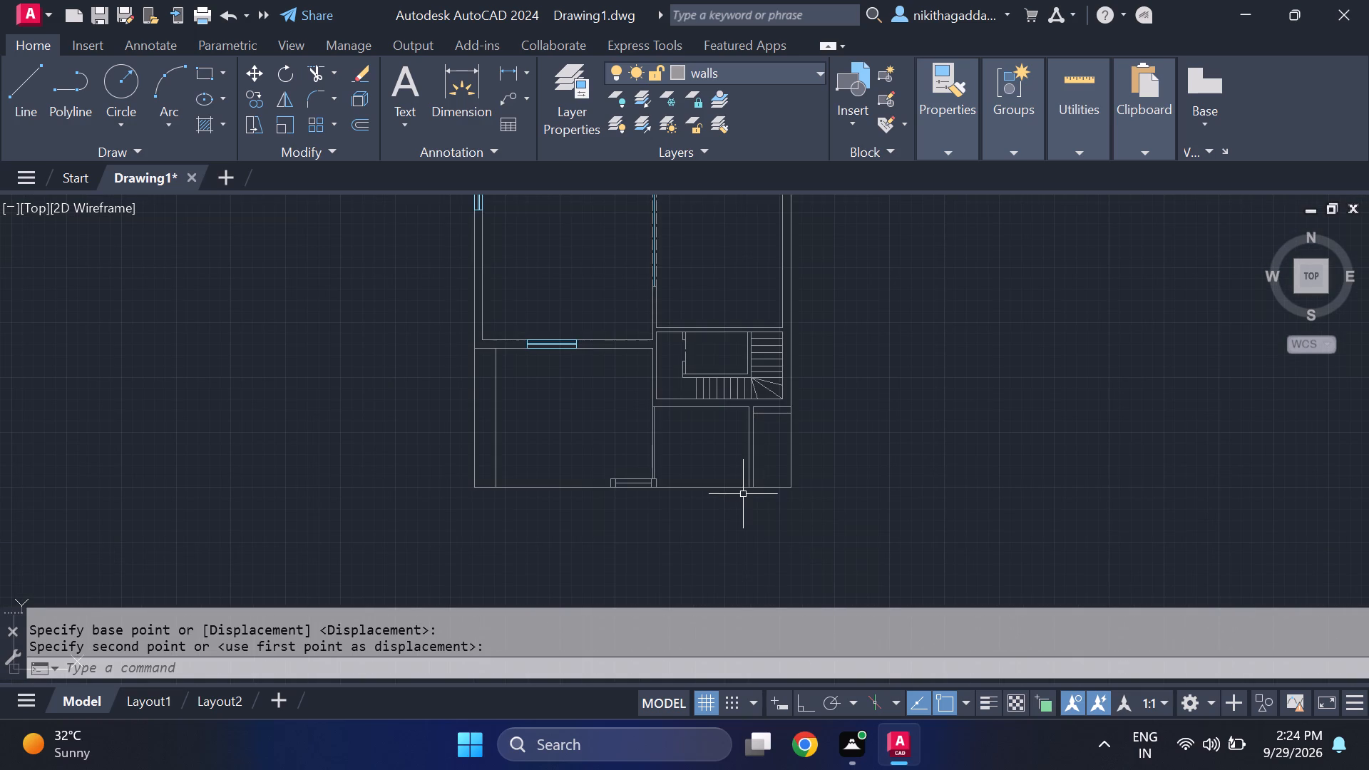
middle_drag(731, 481, 751, 520)
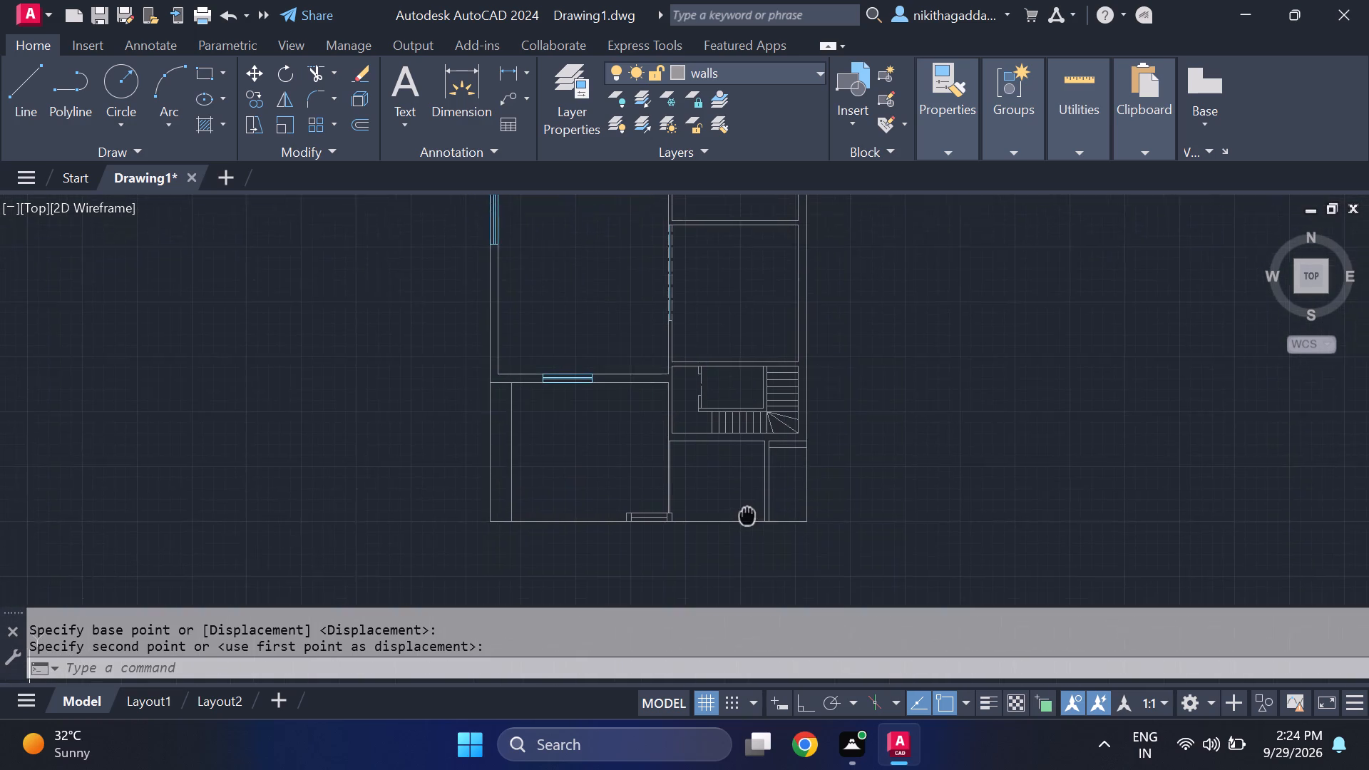
middle_drag(751, 520, 756, 533)
scroll(610, 378, down, 1)
middle_drag(576, 345, 582, 474)
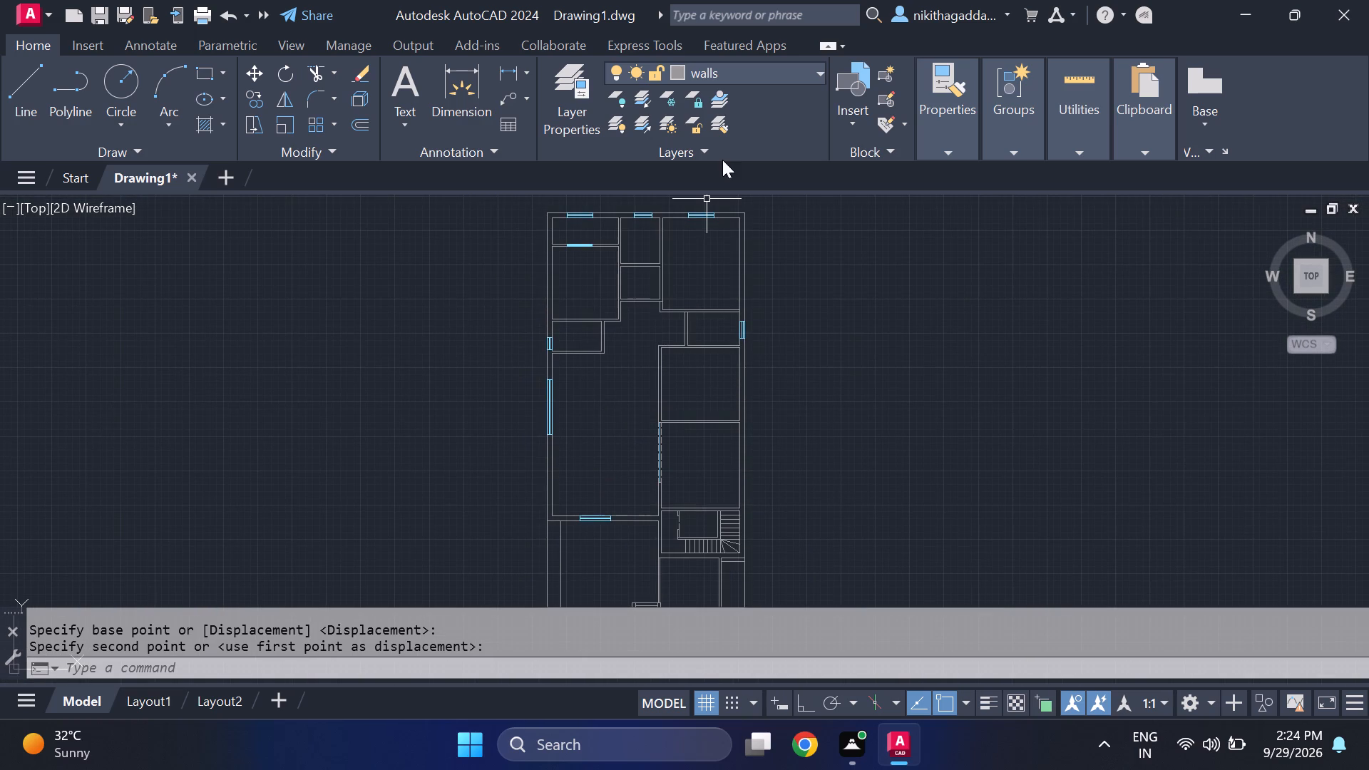
Set the furniture layer's colour to index colour 23.
click(800, 68)
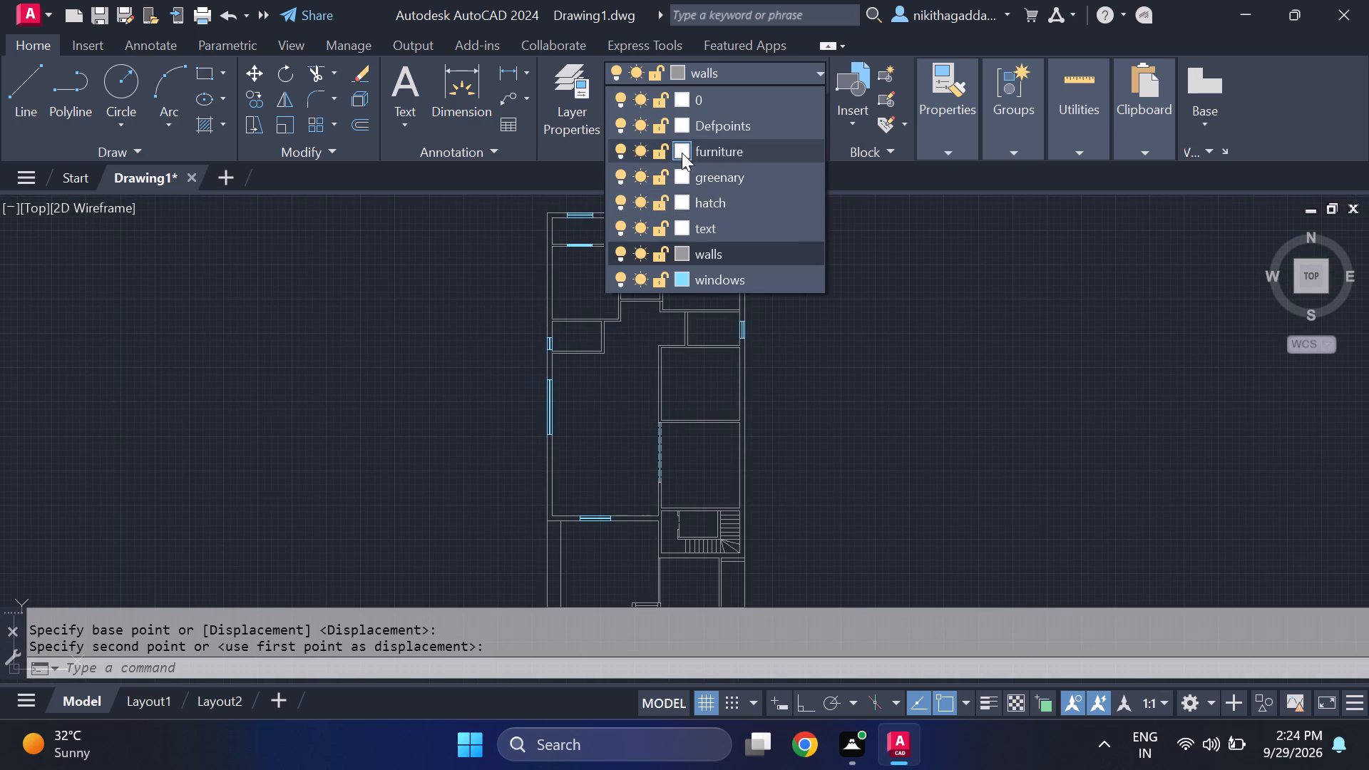
click(682, 151)
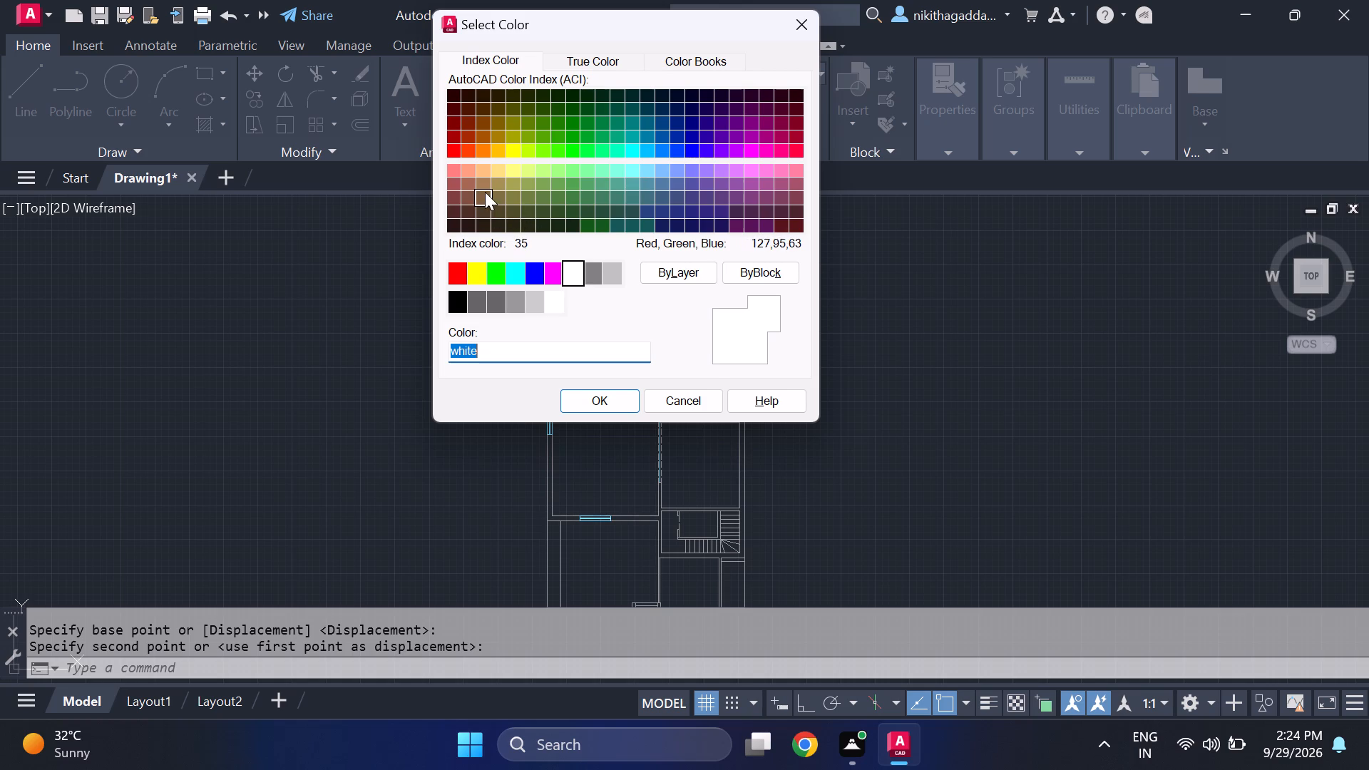
click(470, 182)
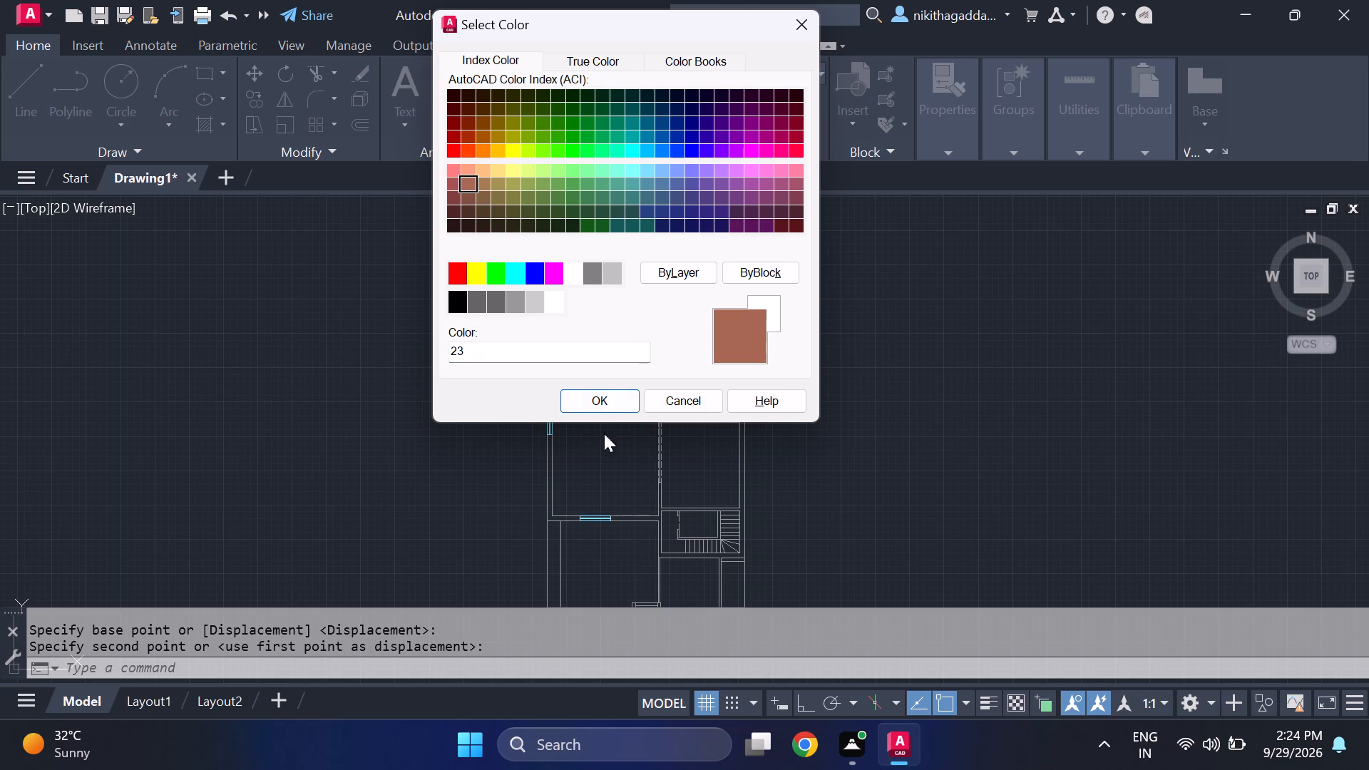
click(593, 400)
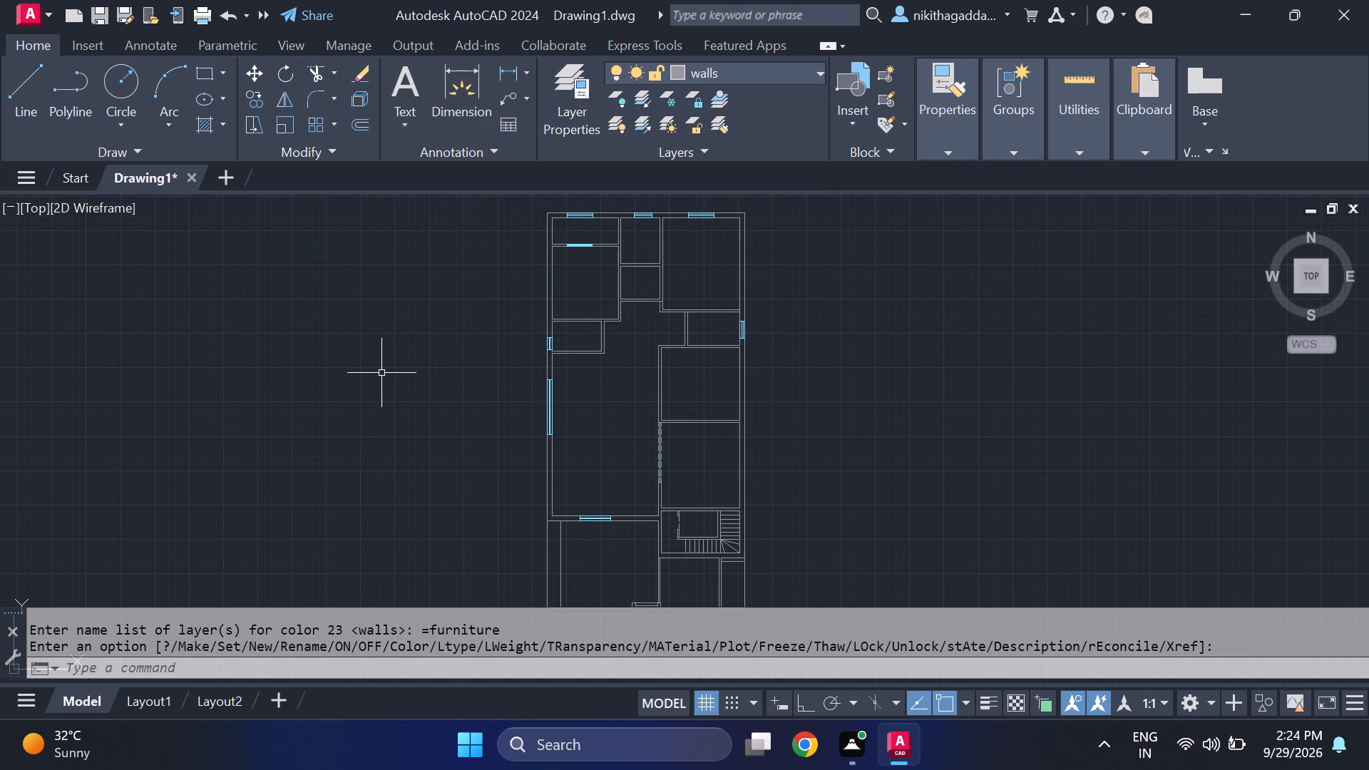
Make furniture the current layer.
text(tp)
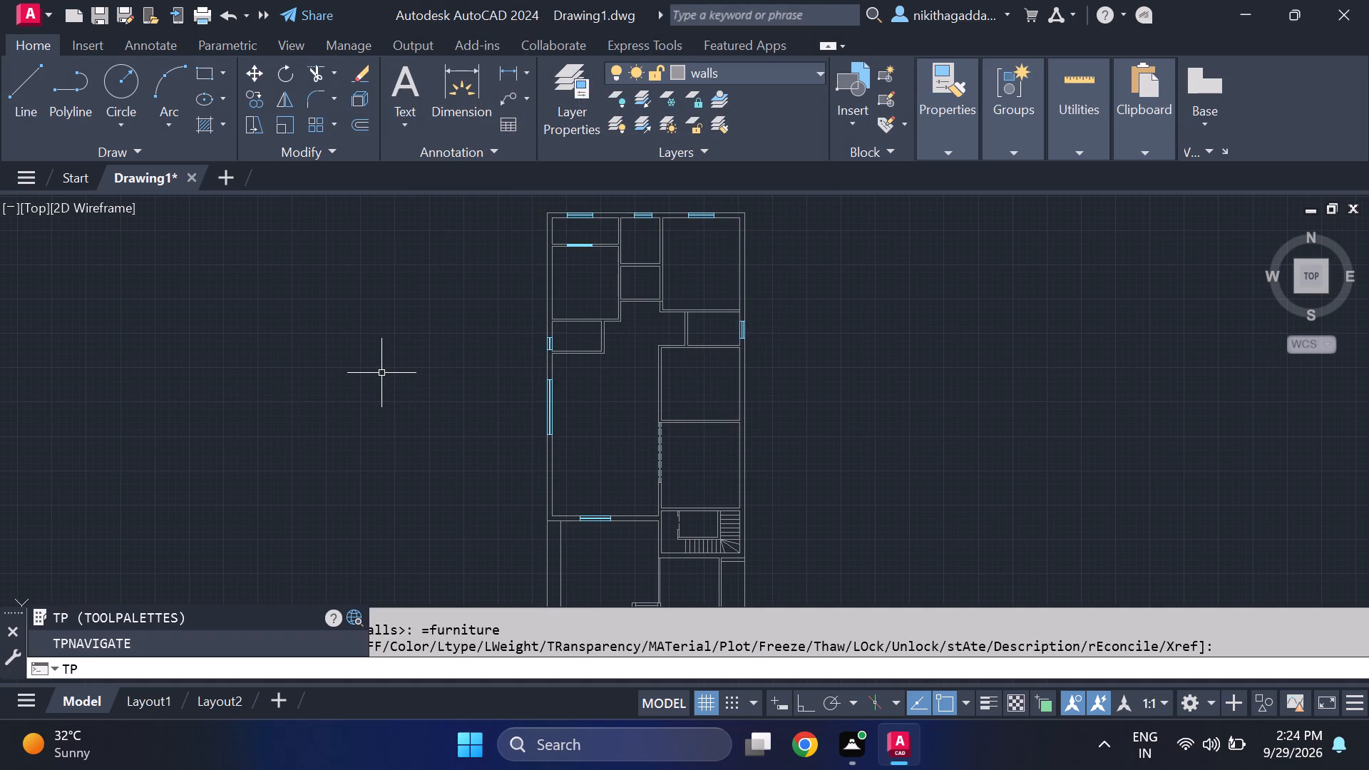
key(Escape)
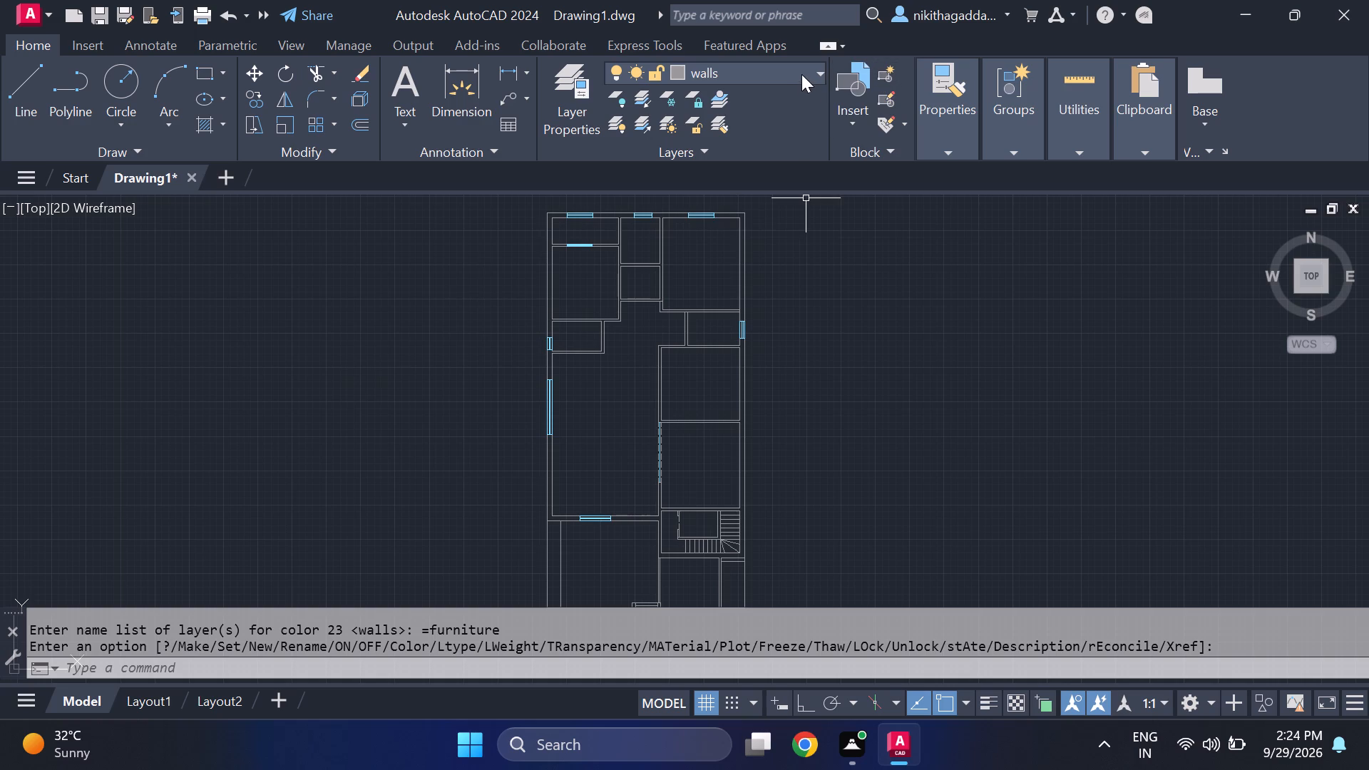
click(801, 74)
click(737, 154)
Insert the Door - Imperial block from the architectural tool palette into the empty area west of the floor plan.
key(t)
key(p)
key(Return)
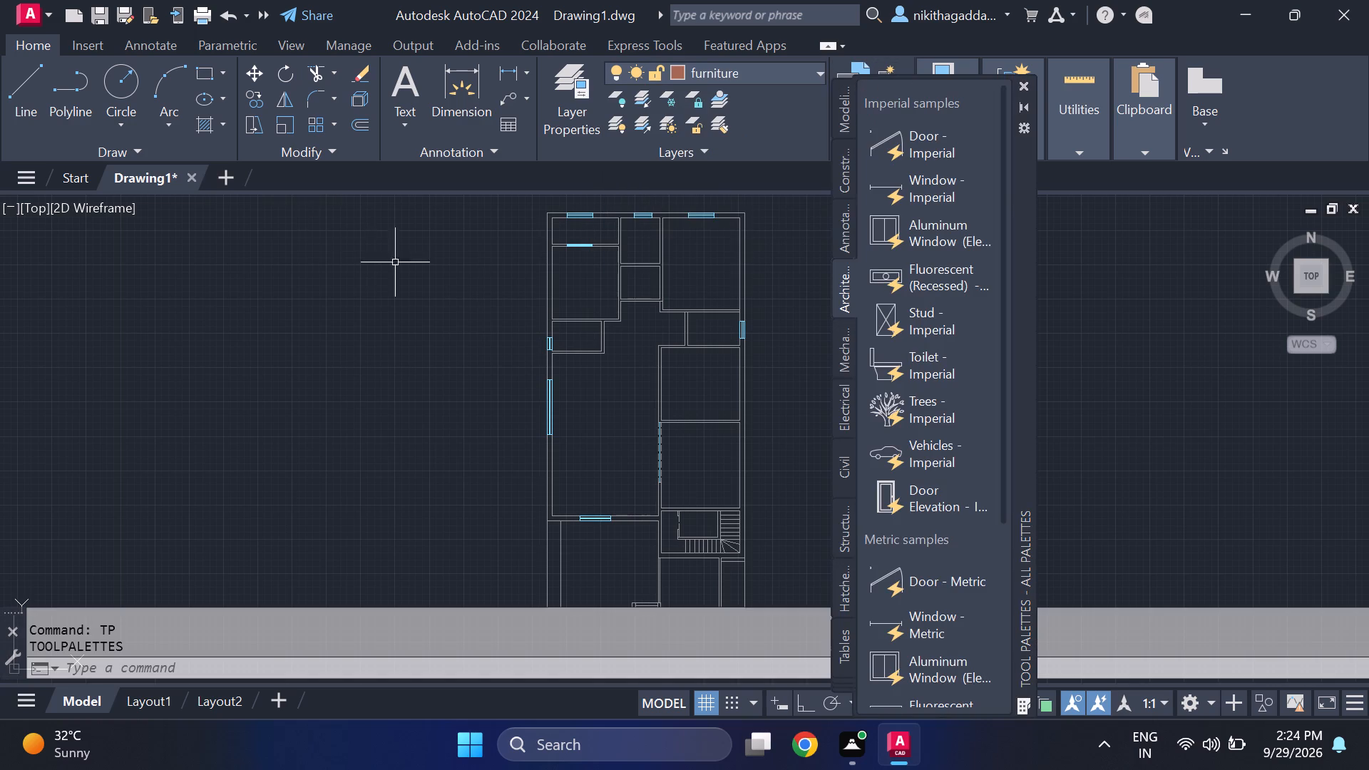
drag(915, 157, 483, 318)
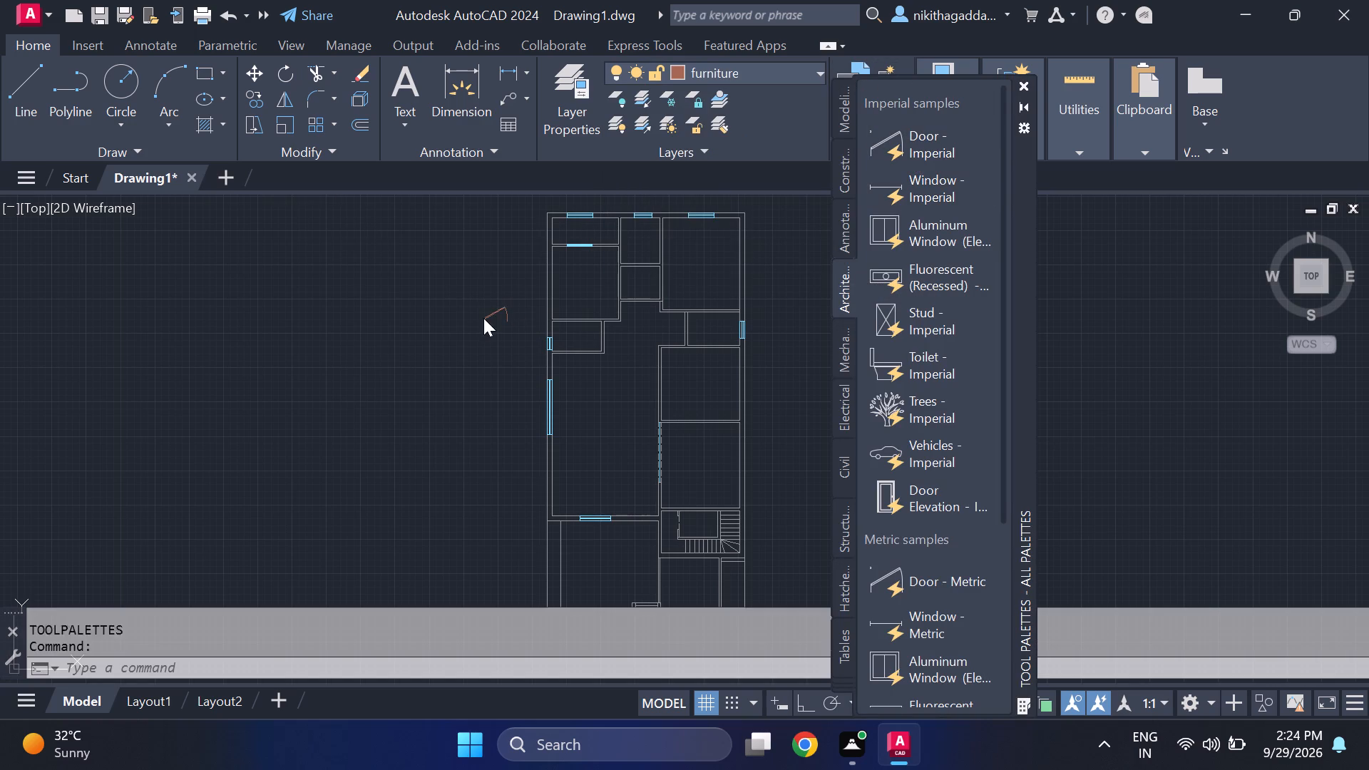
drag(483, 318, 484, 318)
click(1018, 83)
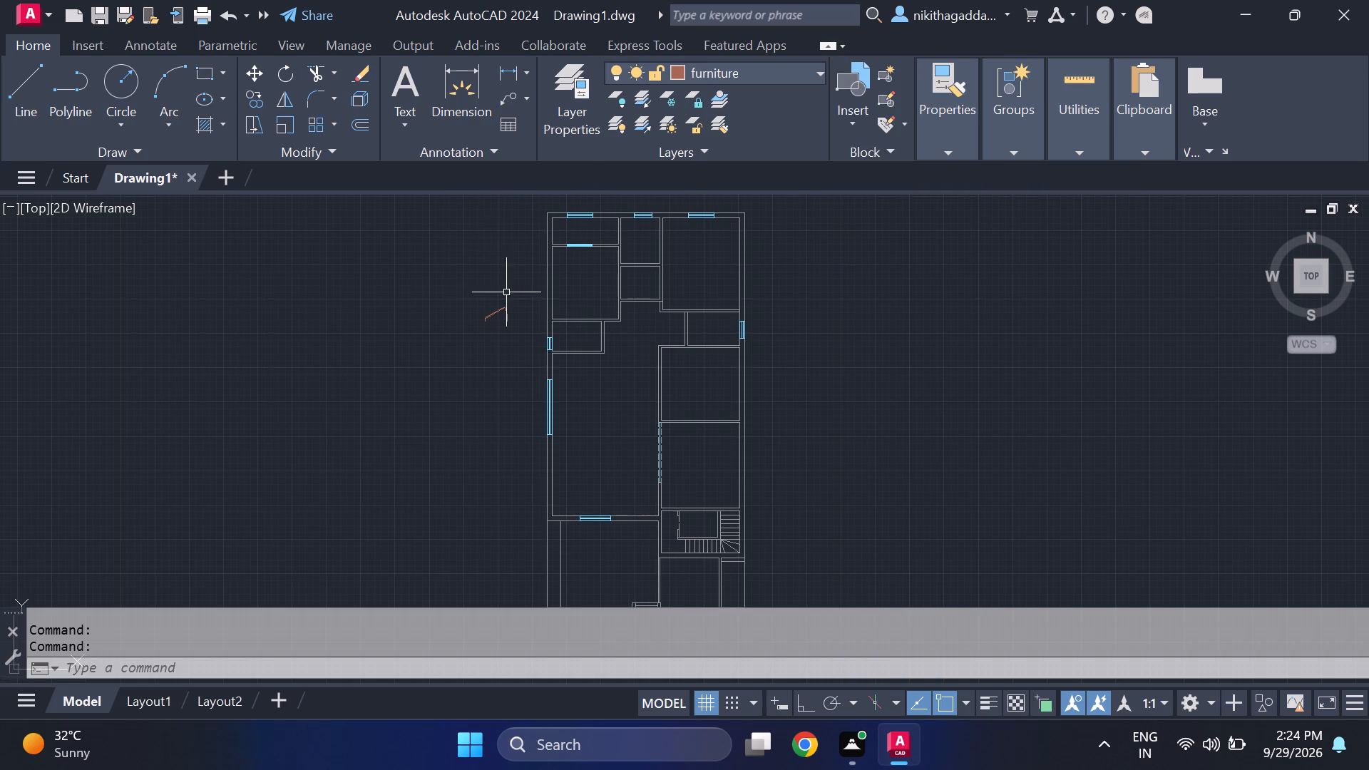
Set the inserted door's swing to Open 90º.
drag(511, 289, 496, 297)
click(462, 330)
click(484, 305)
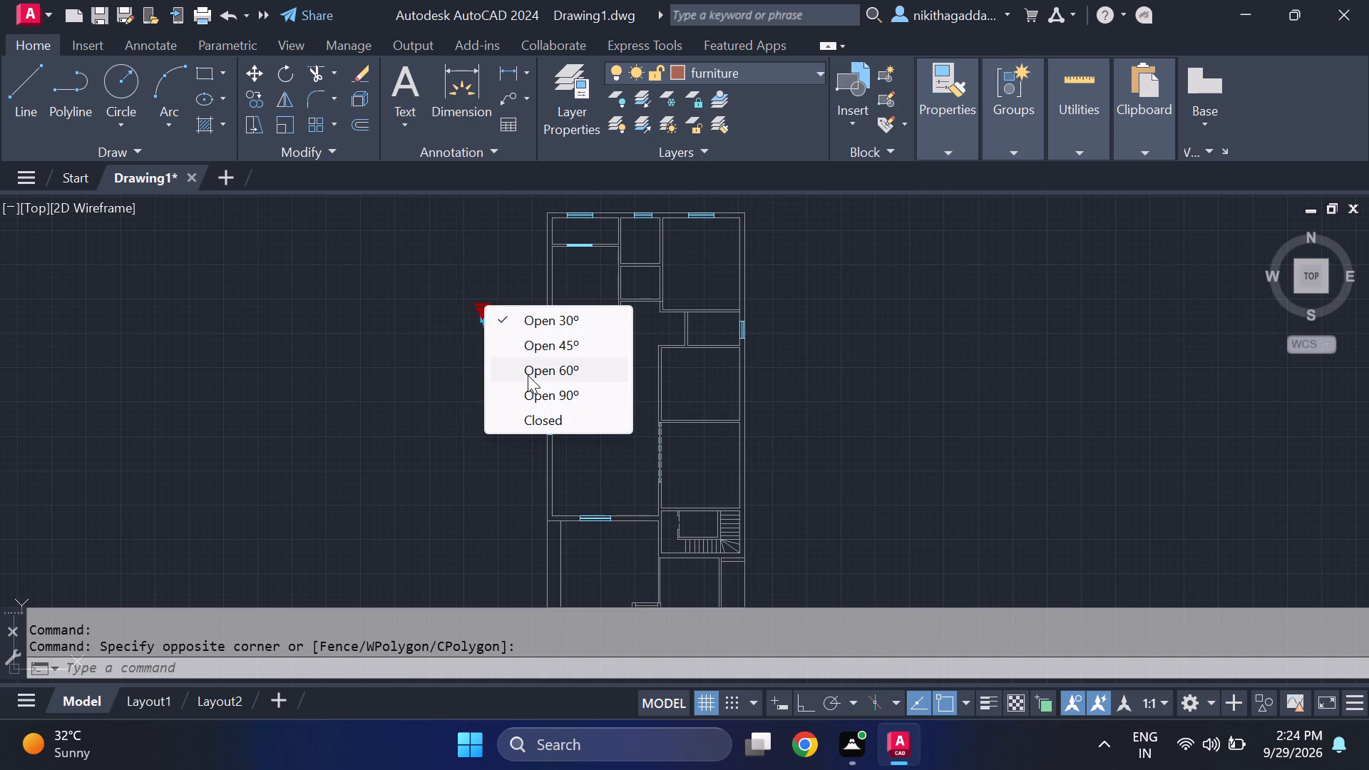
click(530, 386)
key(Escape)
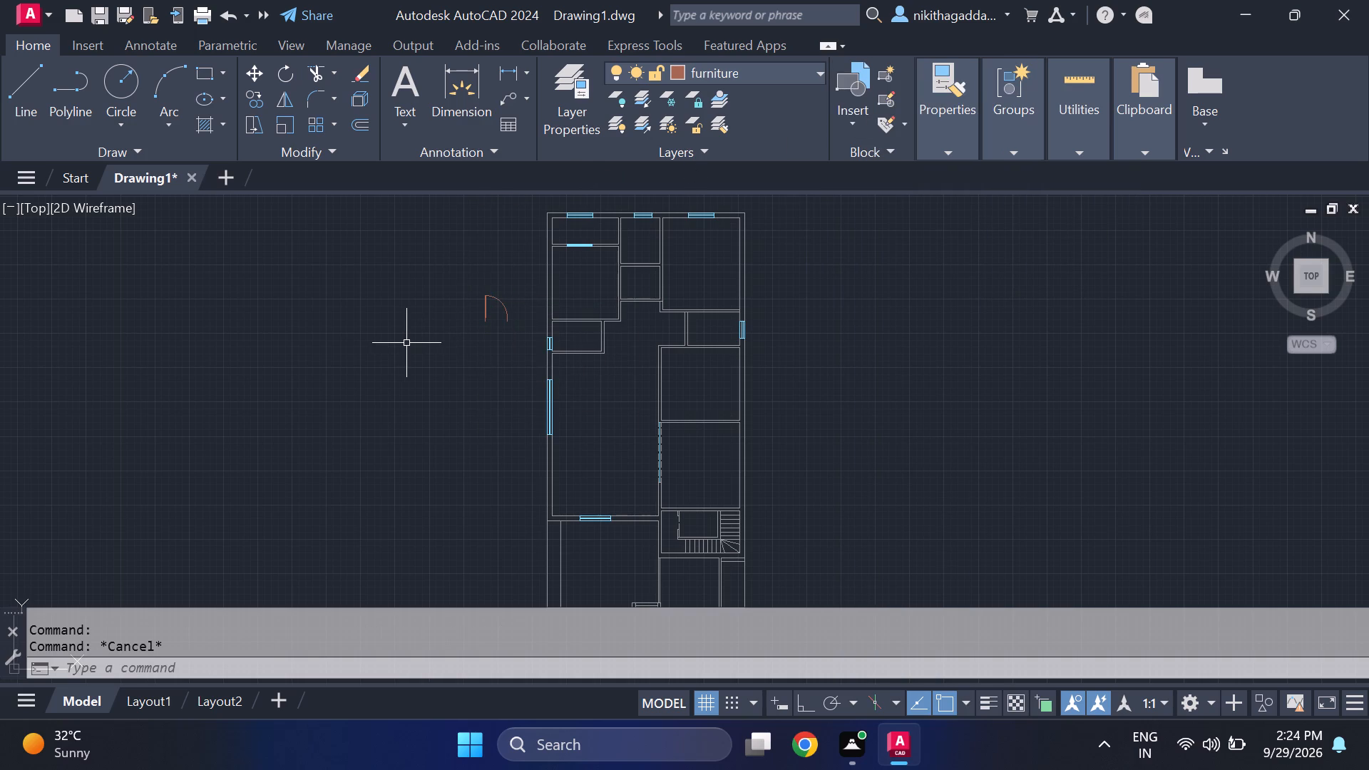
Mirror the door across a vertical line just east of it, keeping the source door.
scroll(481, 283, up, 2)
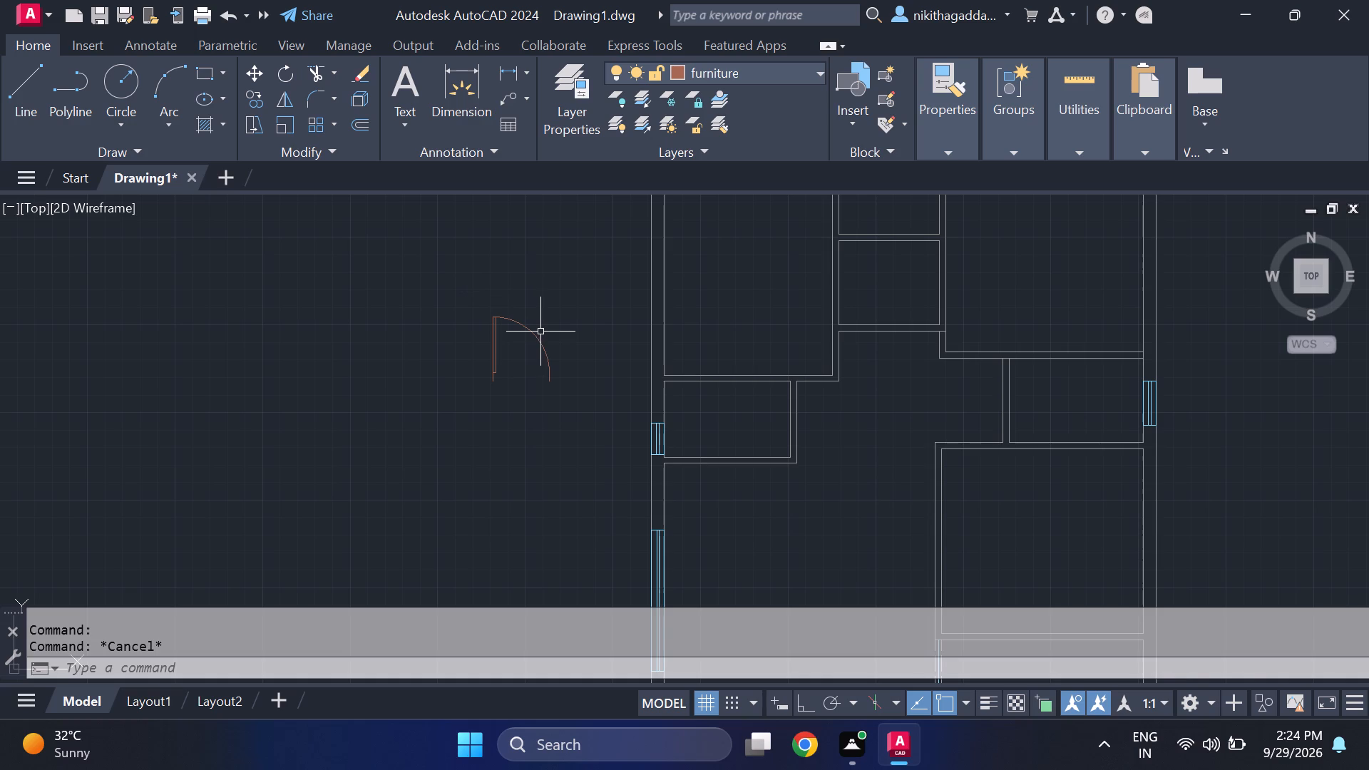
middle_drag(542, 329, 517, 360)
scroll(528, 356, down, 2)
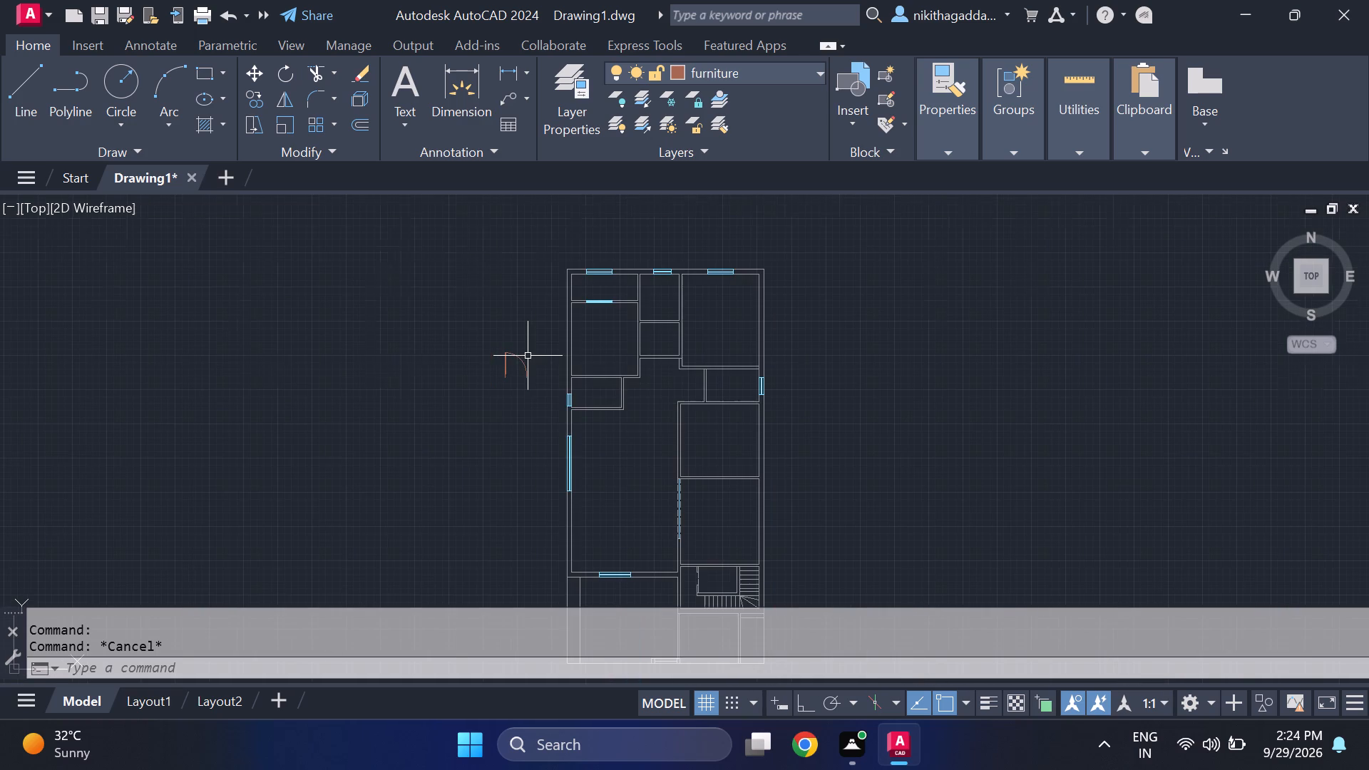
scroll(528, 356, up, 3)
drag(528, 356, 493, 365)
click(297, 414)
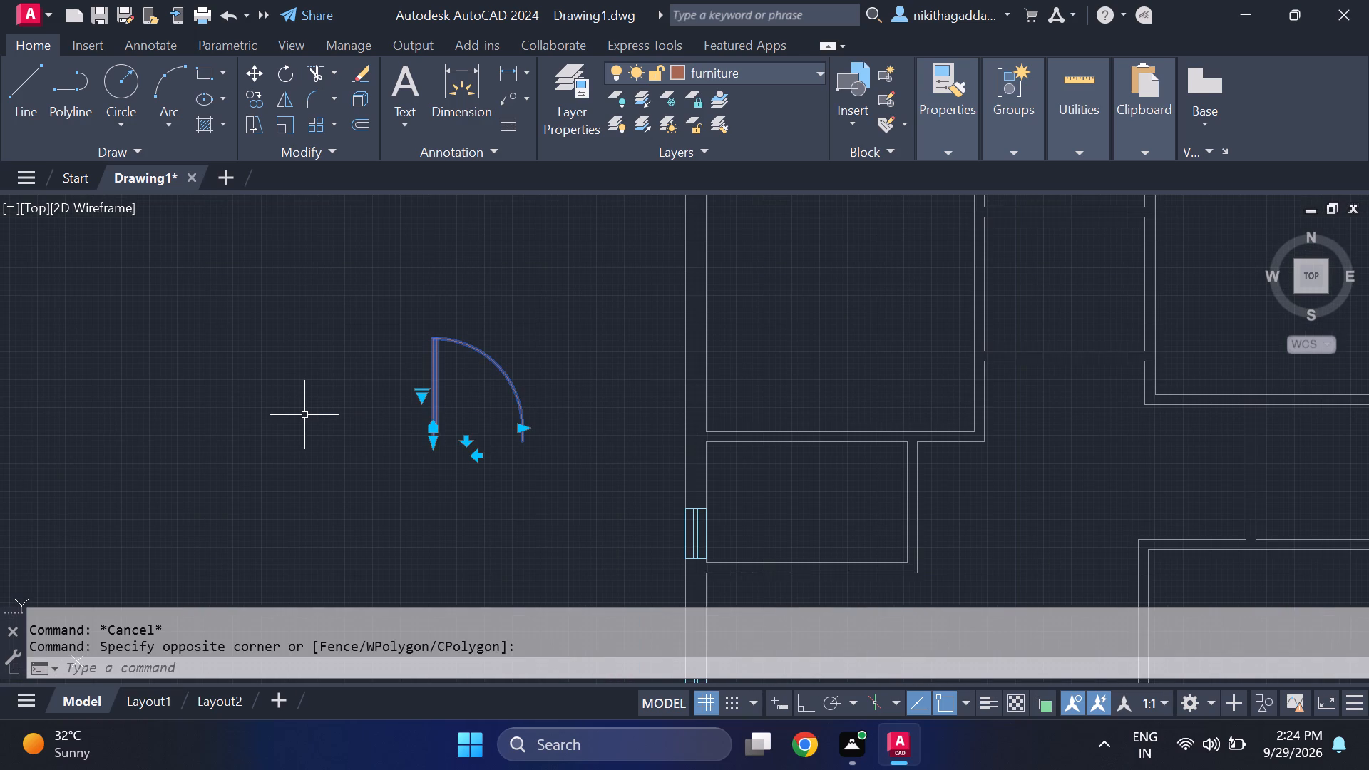
text(mi)
key(Return)
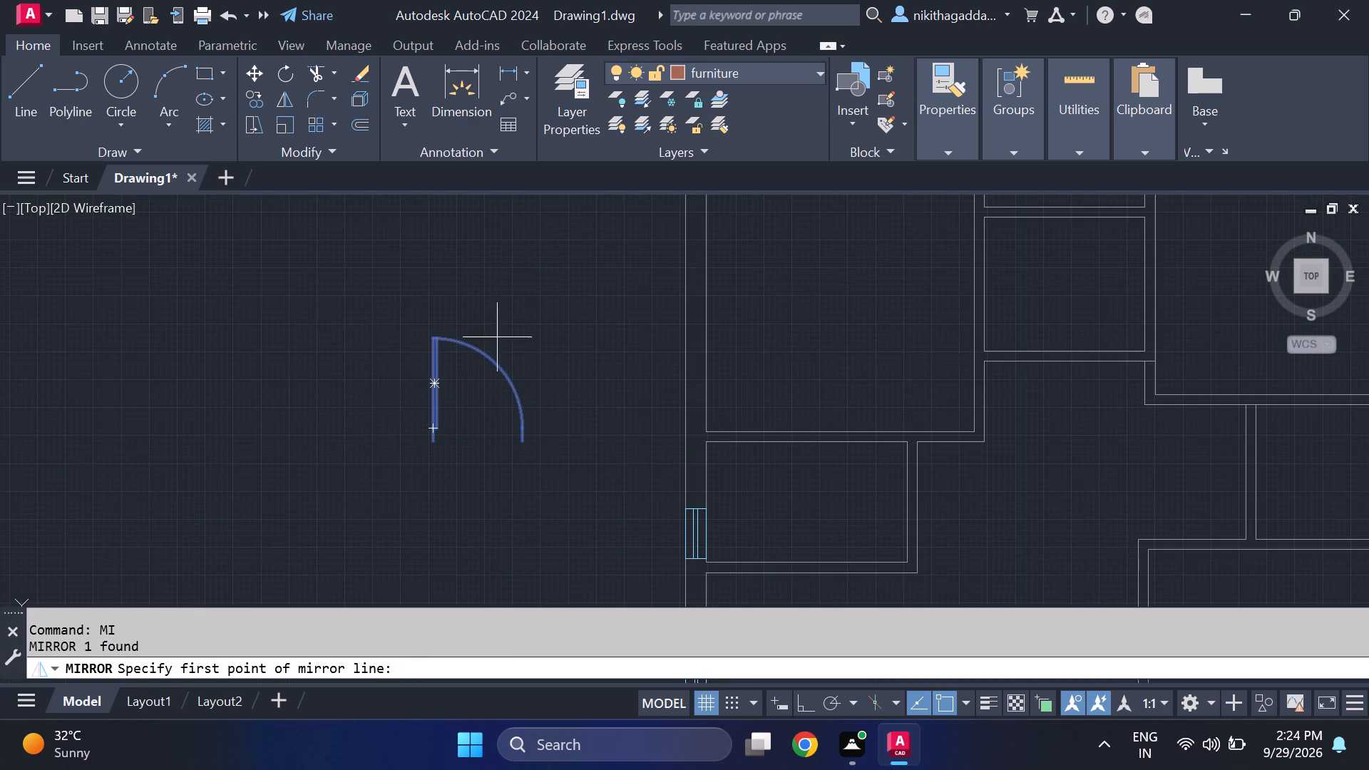
click(548, 316)
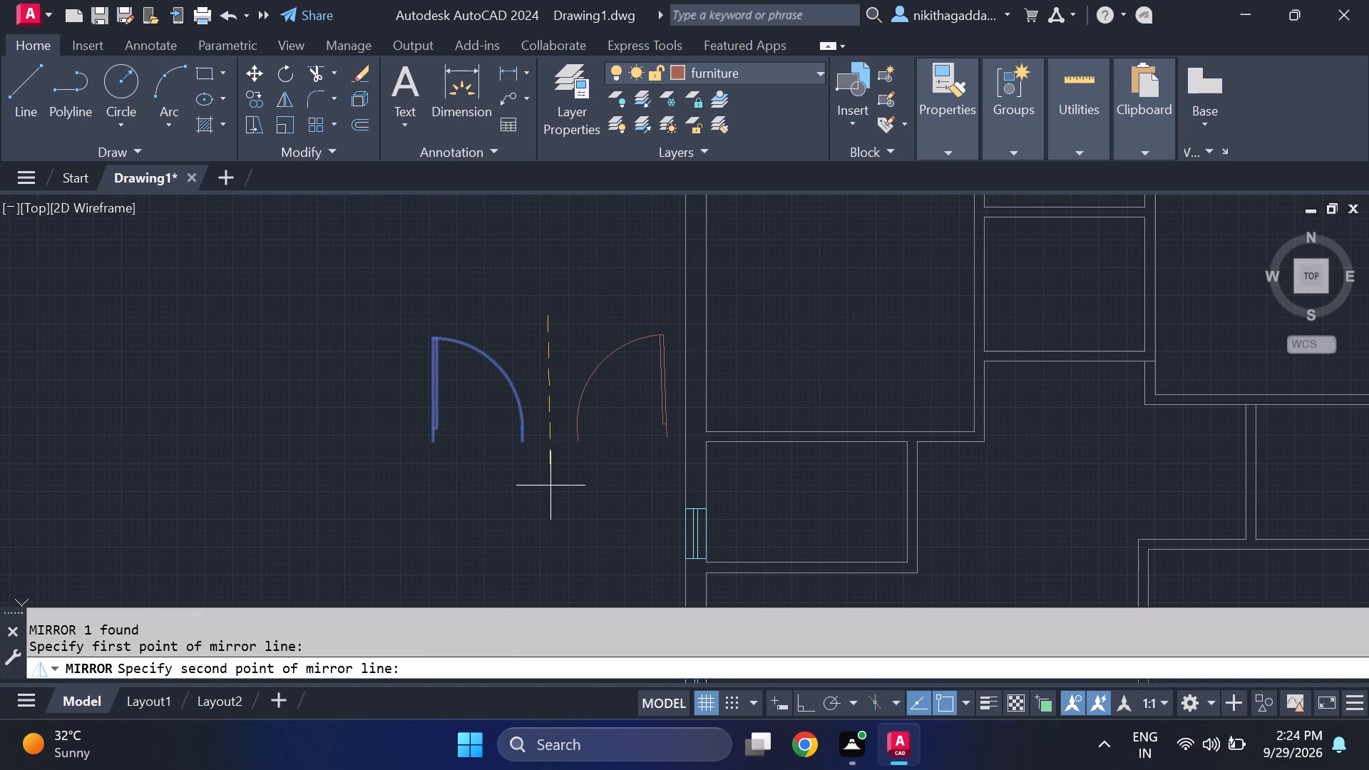
key(F8)
click(558, 498)
text(no)
key(Return)
Copy the original door three times, once straight west and twice into the free space southwest of it.
middle_drag(495, 500, 491, 496)
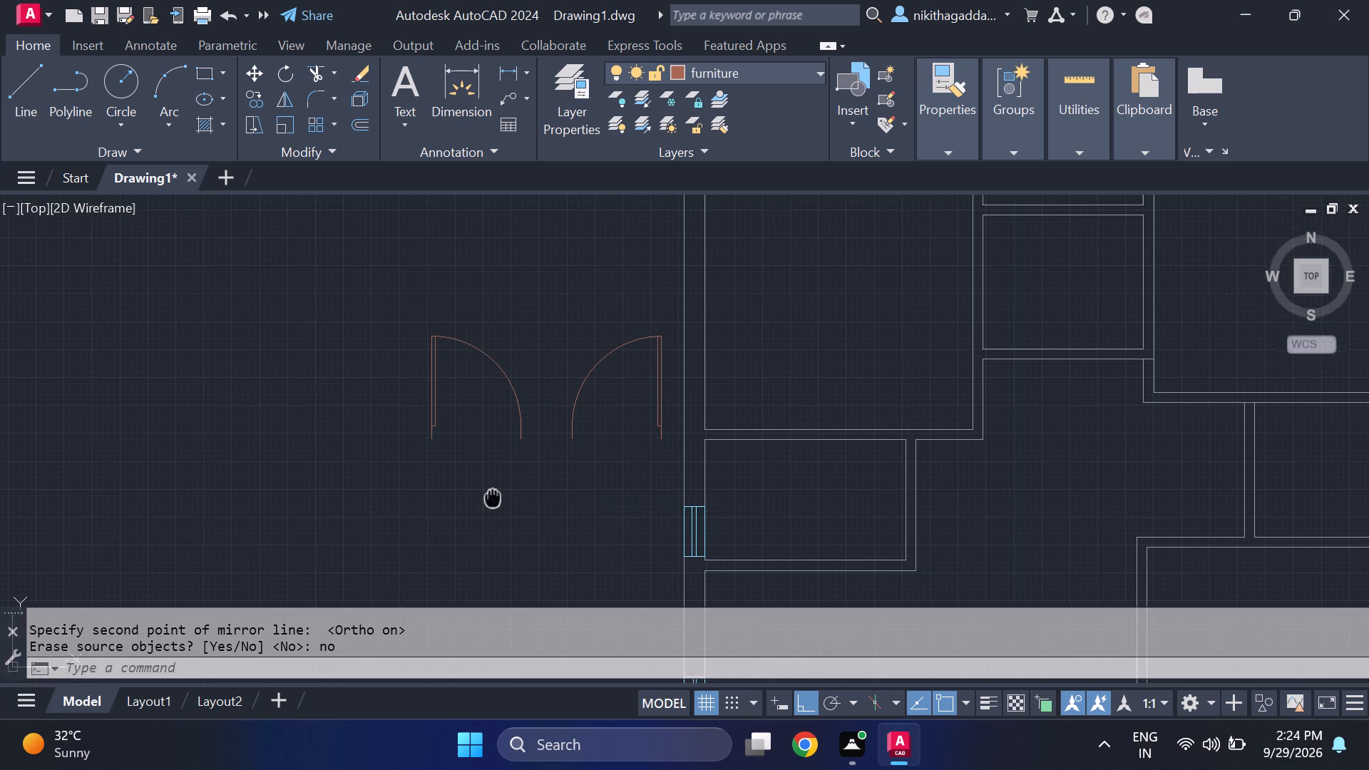
middle_drag(491, 496, 476, 426)
drag(512, 271, 489, 278)
click(252, 387)
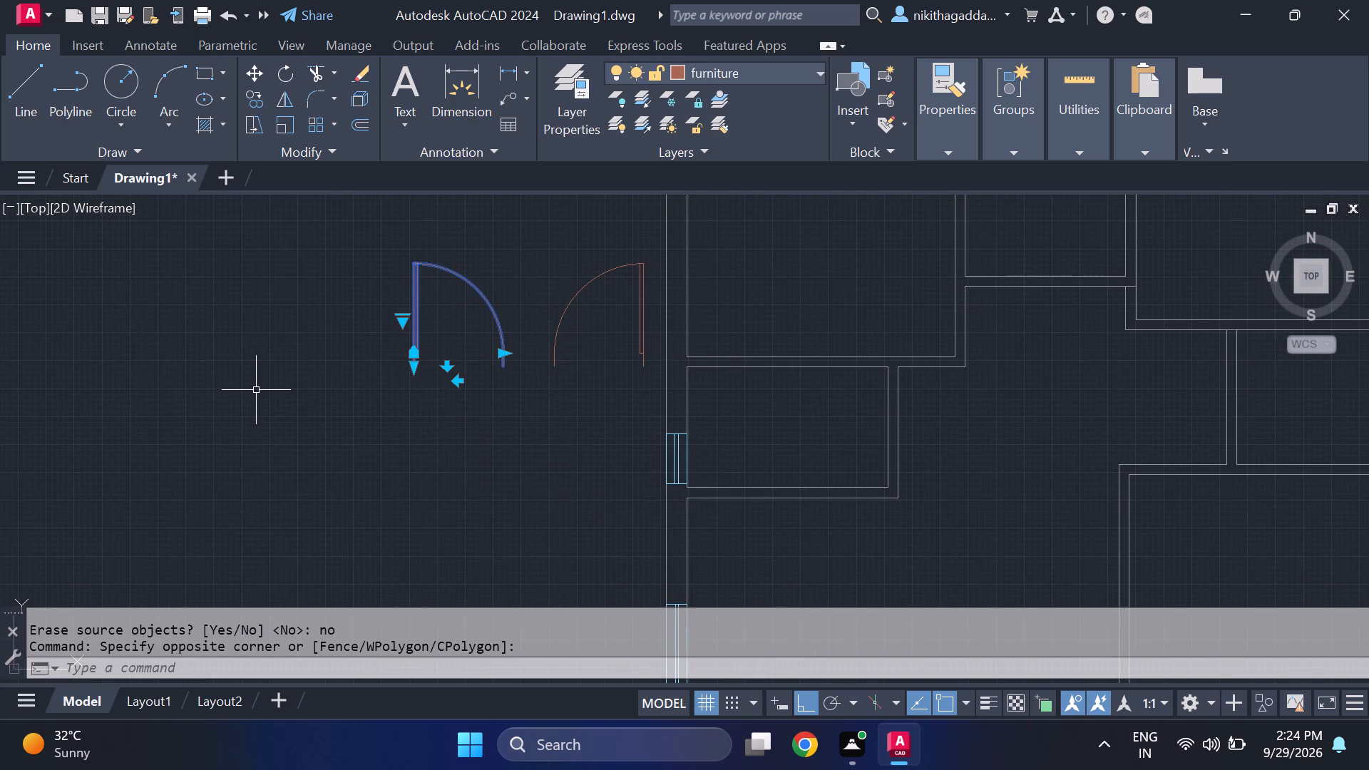
text(co)
key(Return)
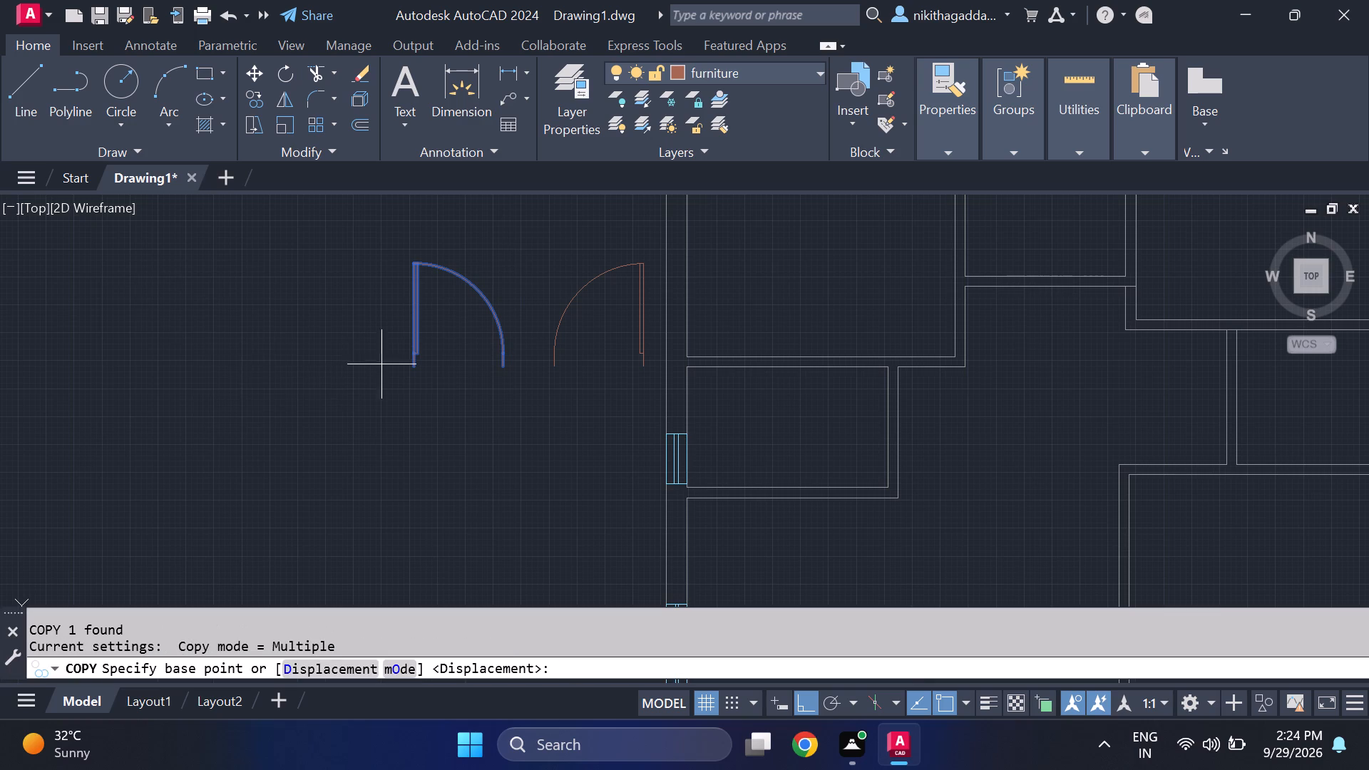
drag(411, 370, 389, 387)
click(30, 456)
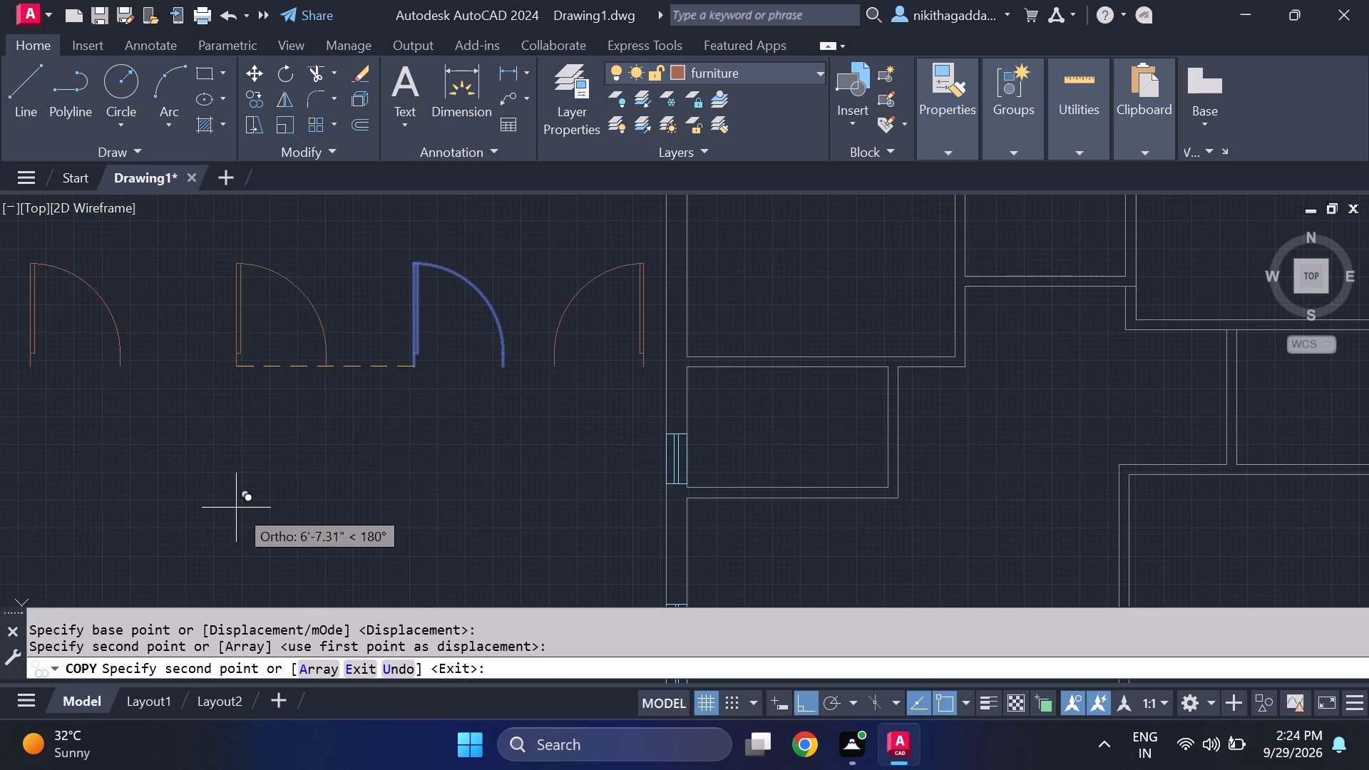
key(F8)
click(252, 513)
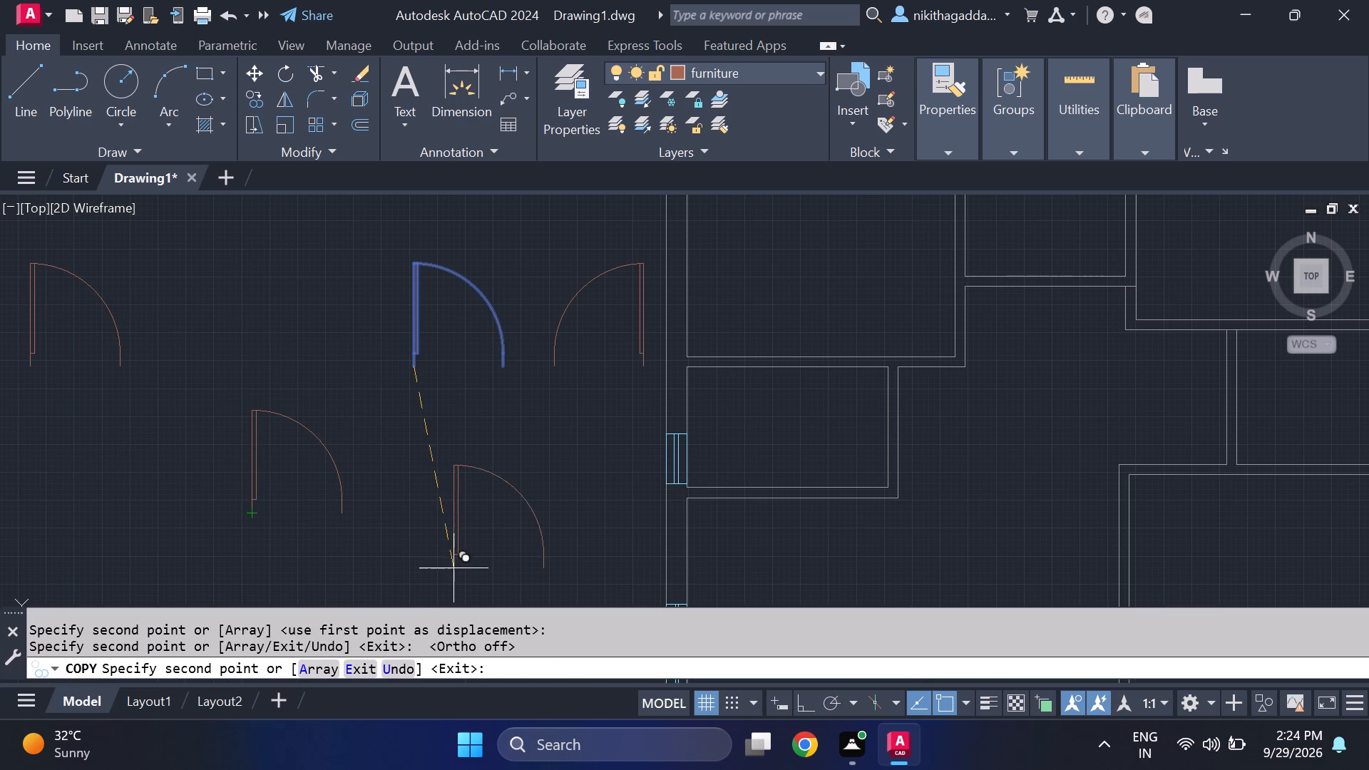
middle_drag(453, 566, 437, 347)
drag(165, 515, 172, 515)
key(Escape)
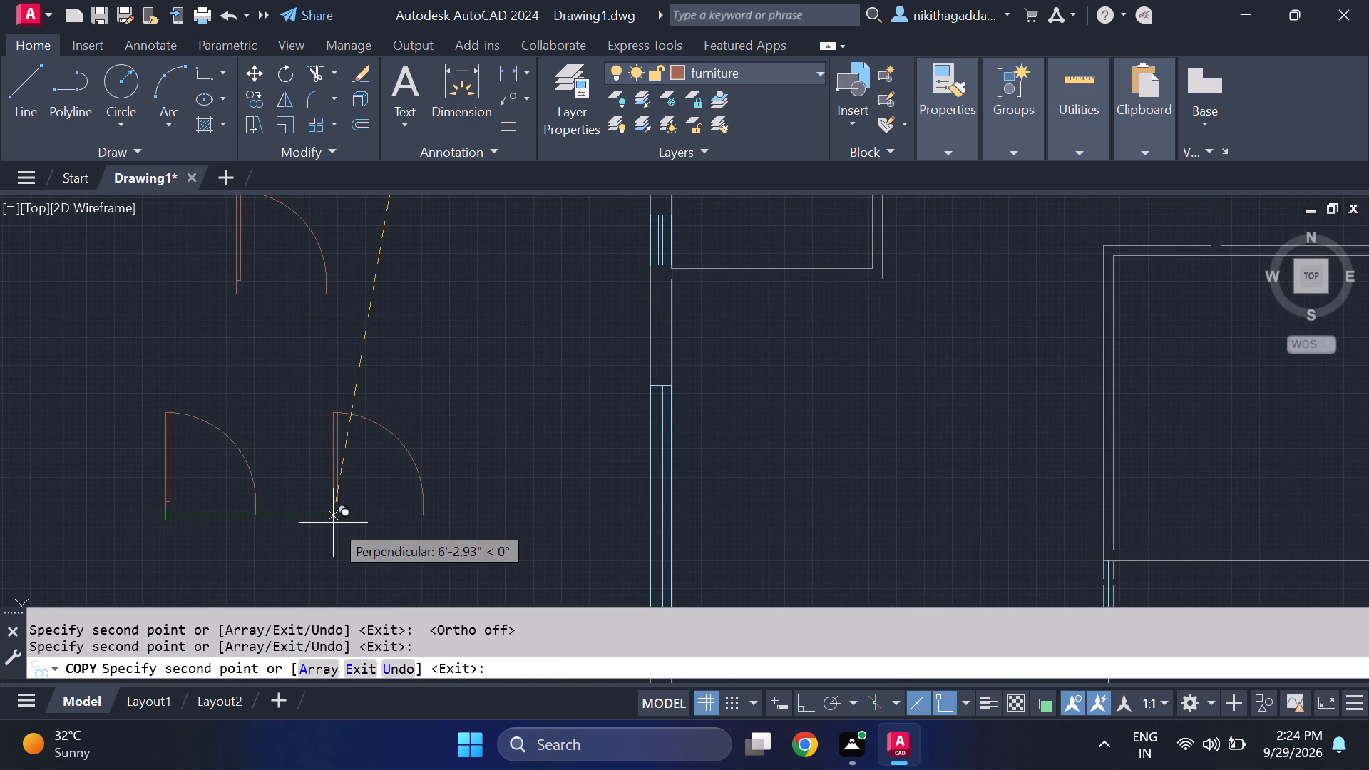
Rotate the westernmost door copy 90° counterclockwise about the hinge end of its leaf.
scroll(295, 513, down, 2)
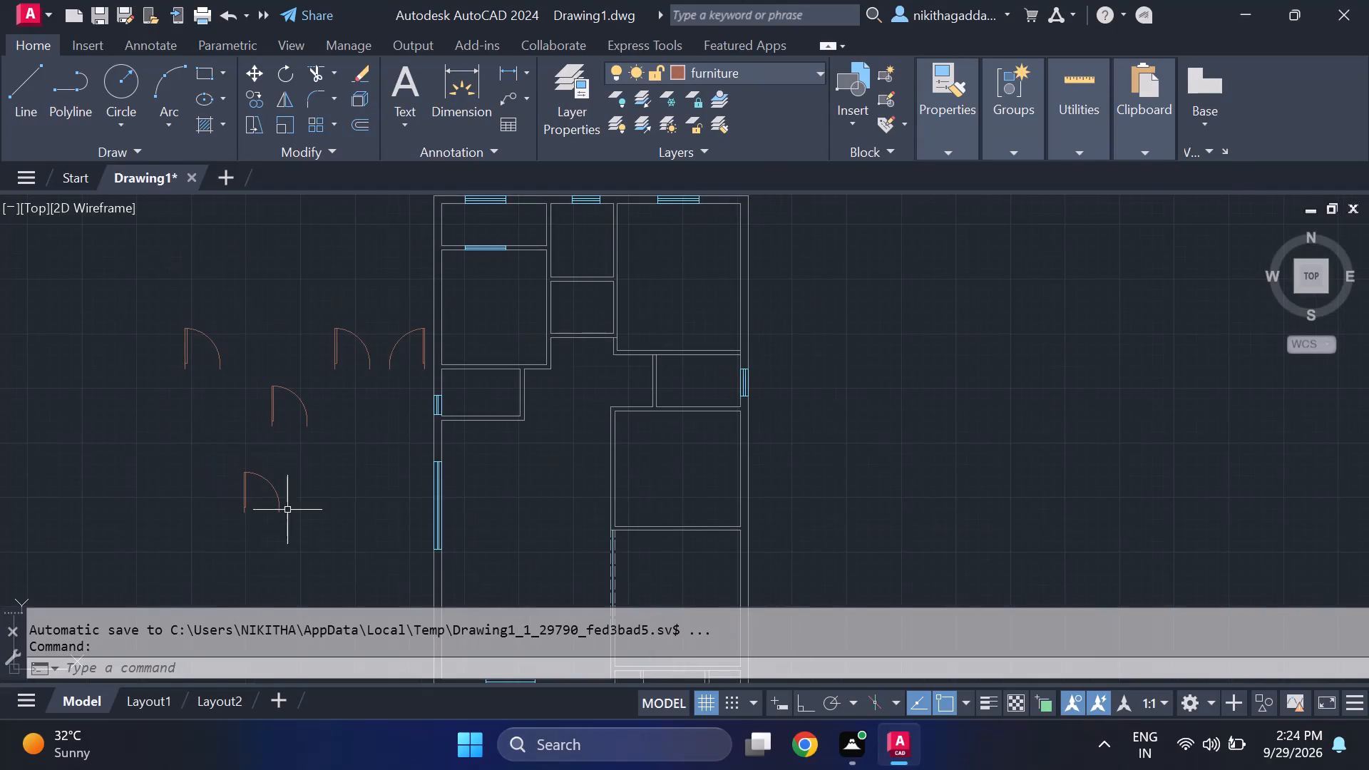
middle_drag(233, 493, 298, 558)
middle_drag(300, 560, 306, 568)
scroll(301, 433, up, 2)
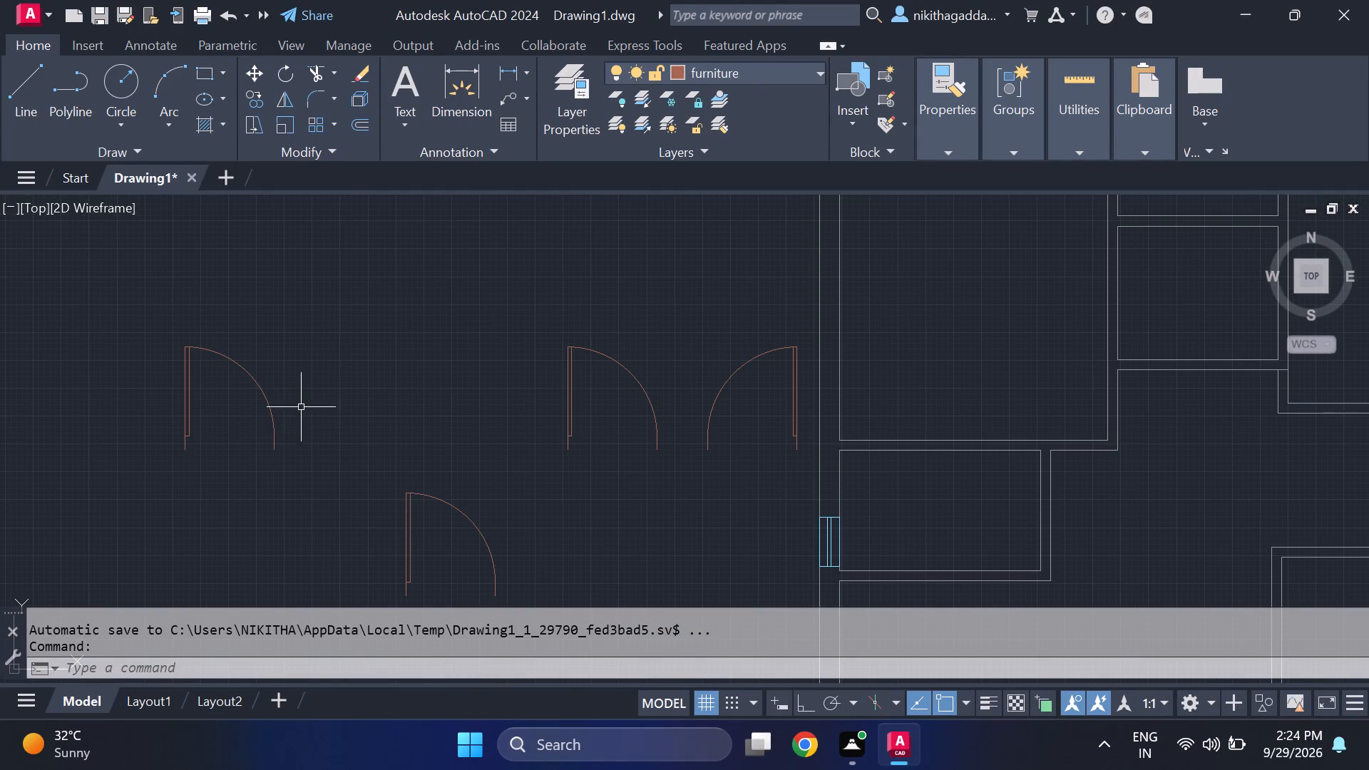
drag(301, 407, 265, 415)
click(97, 480)
text(ro)
key(Return)
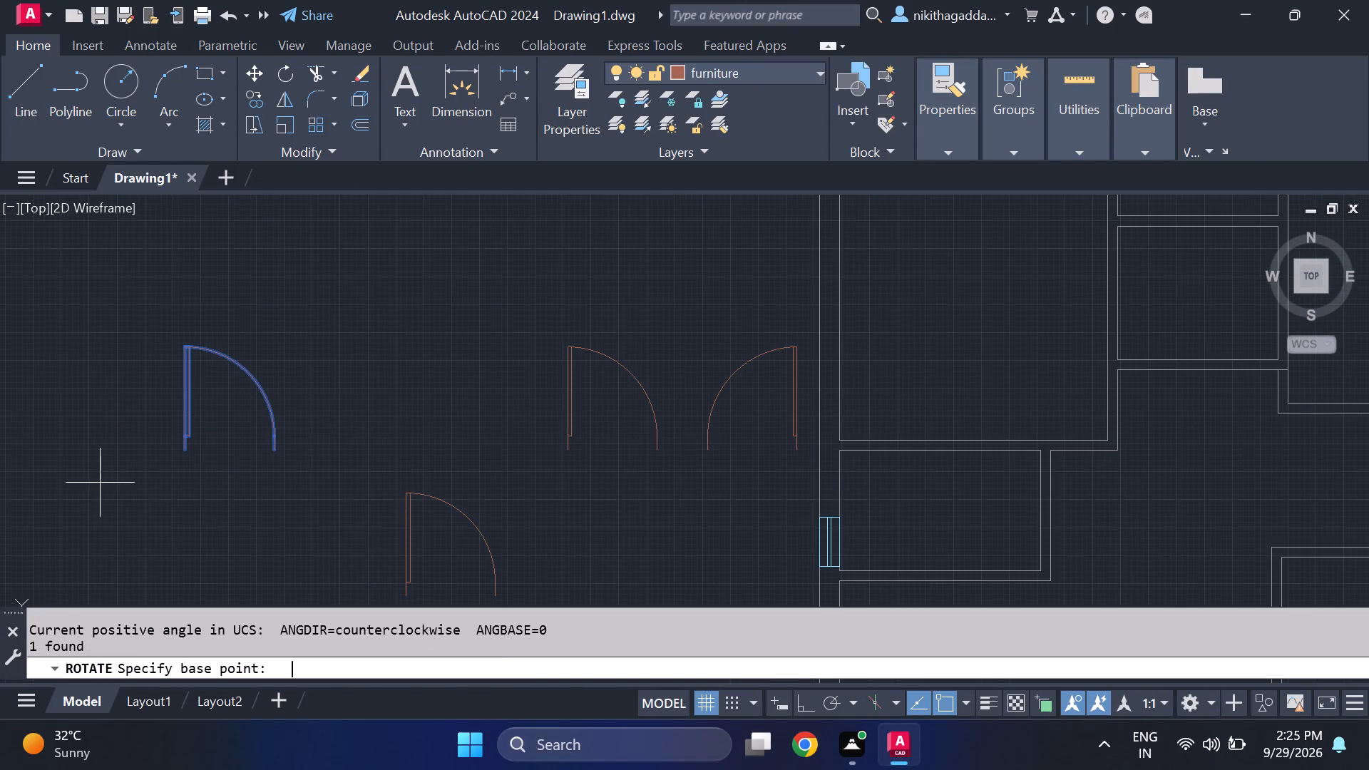
click(189, 454)
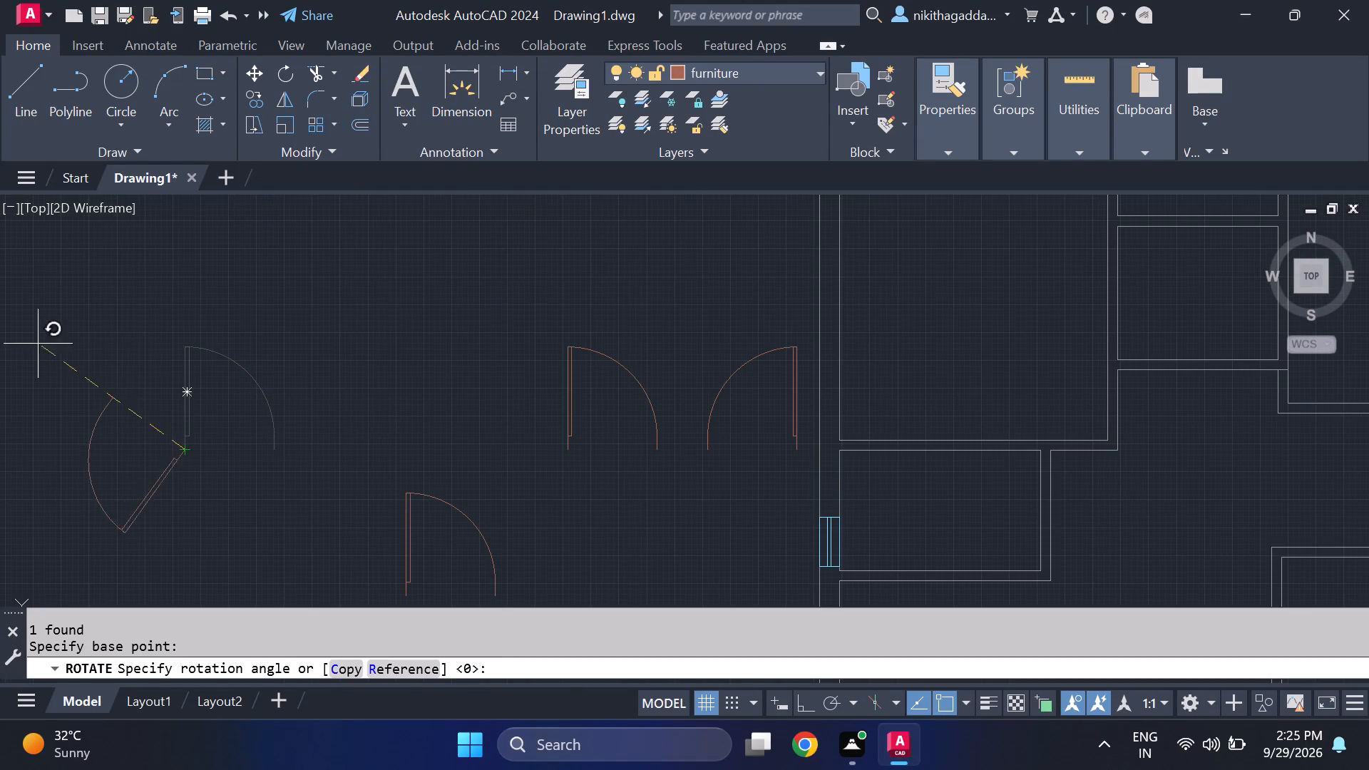
click(186, 294)
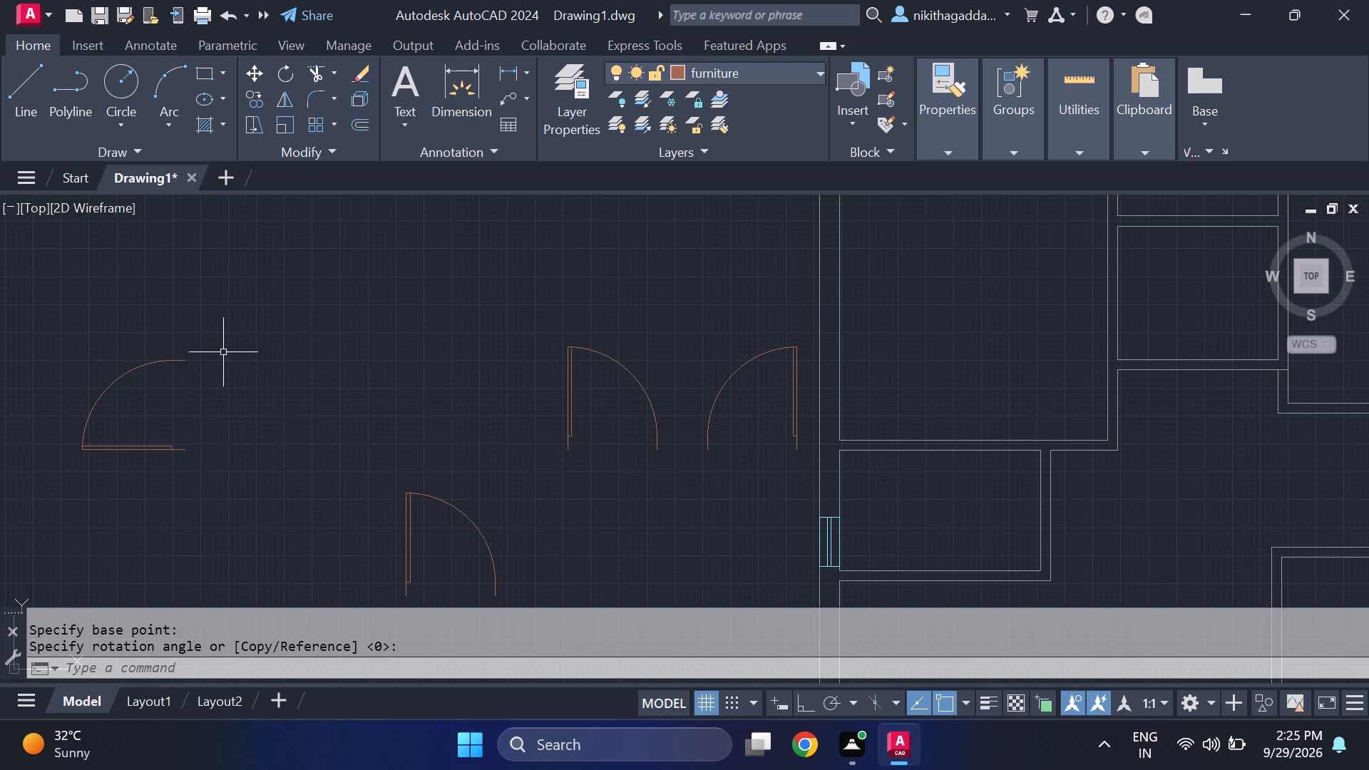
Mirror the rotated door across a horizontal line just south of it, keeping the source door.
click(230, 338)
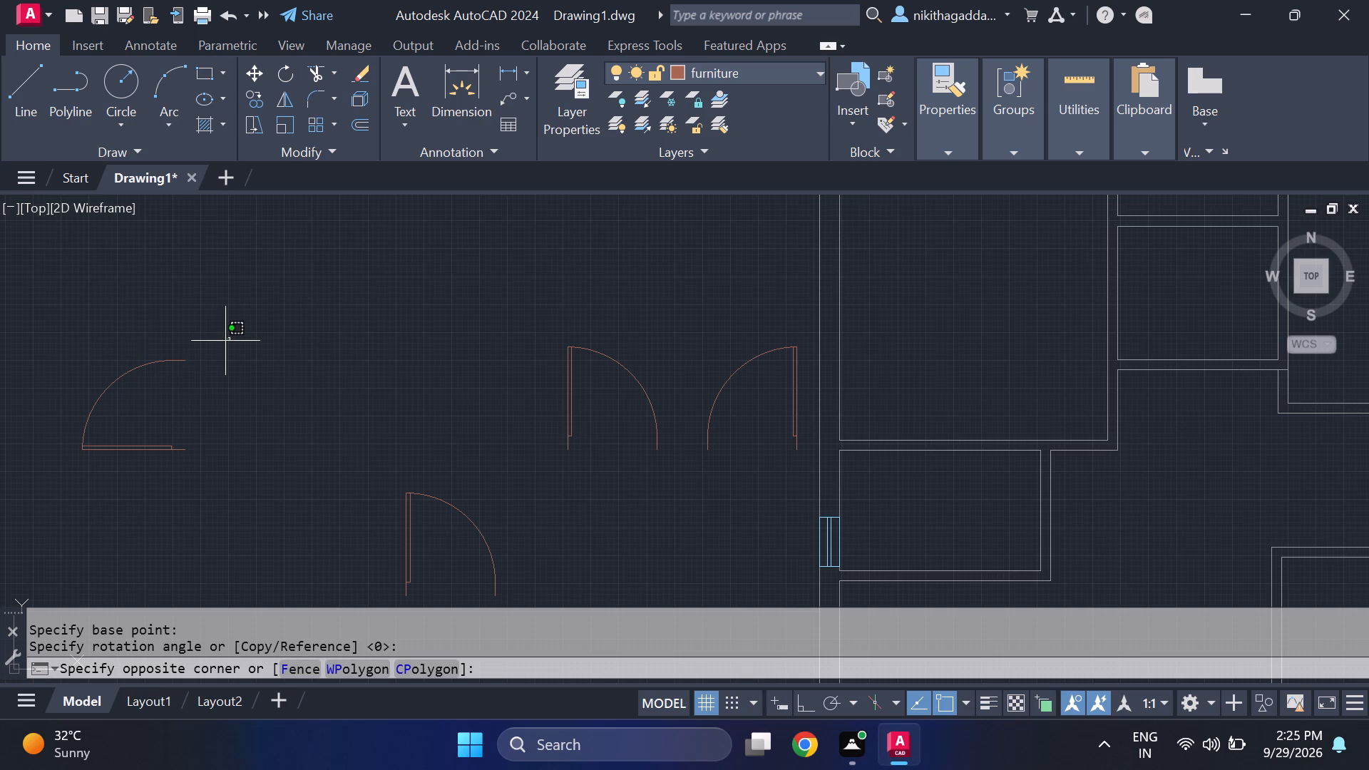
click(225, 341)
drag(225, 341, 177, 394)
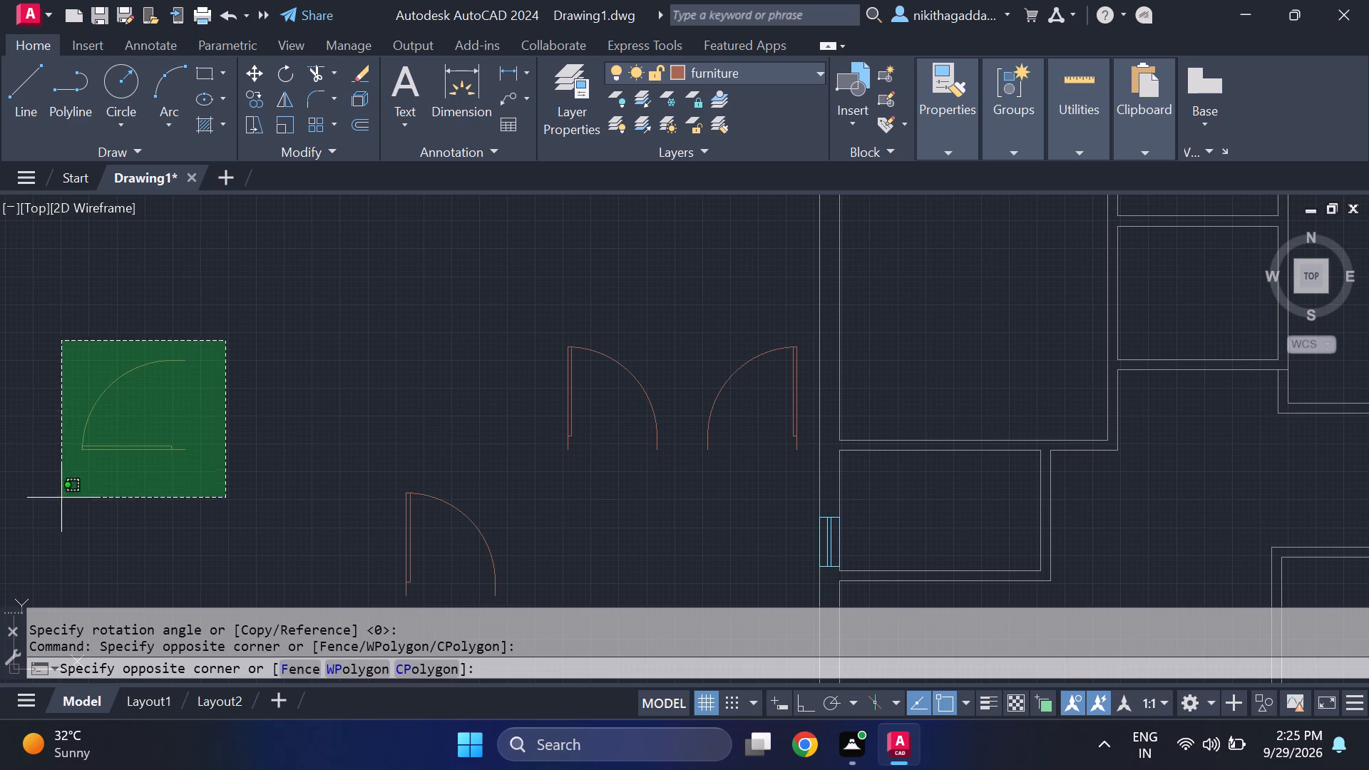
click(61, 498)
text(mi)
key(Return)
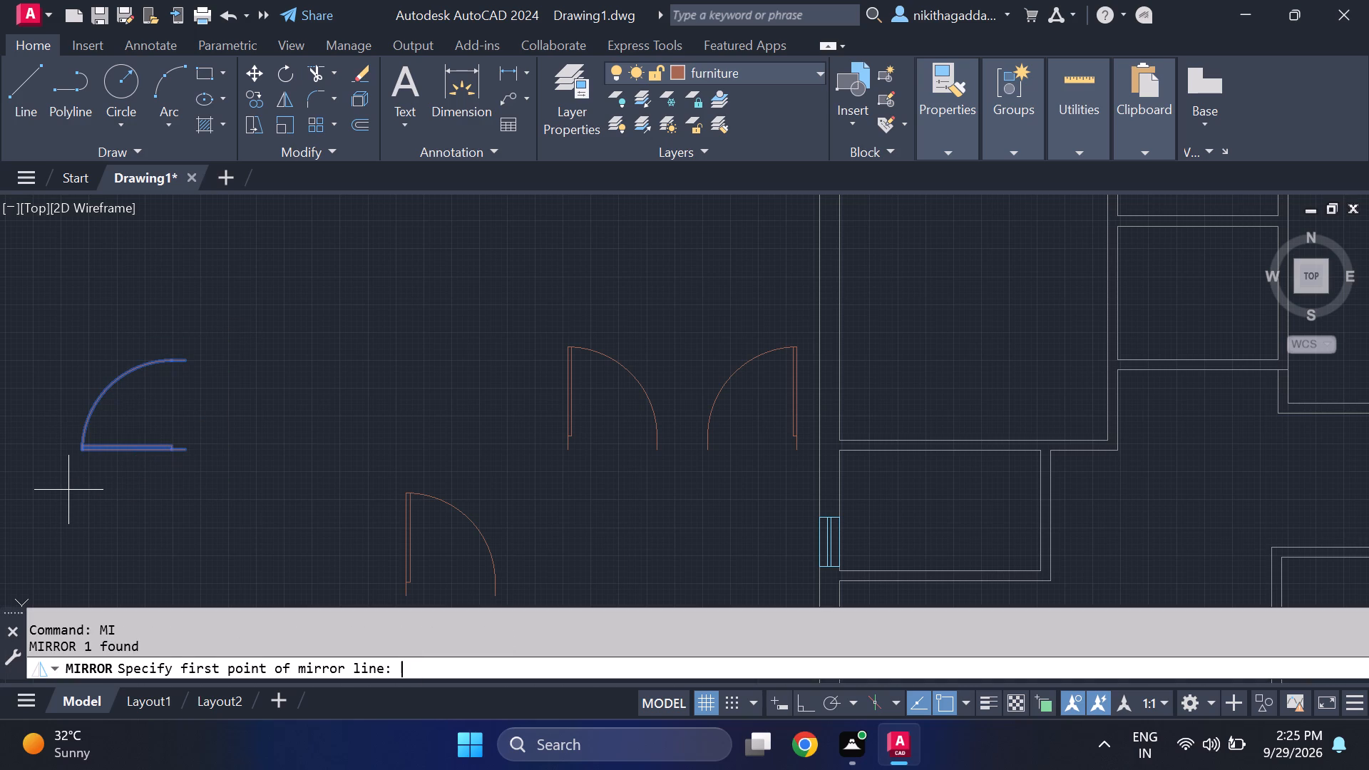
click(1, 469)
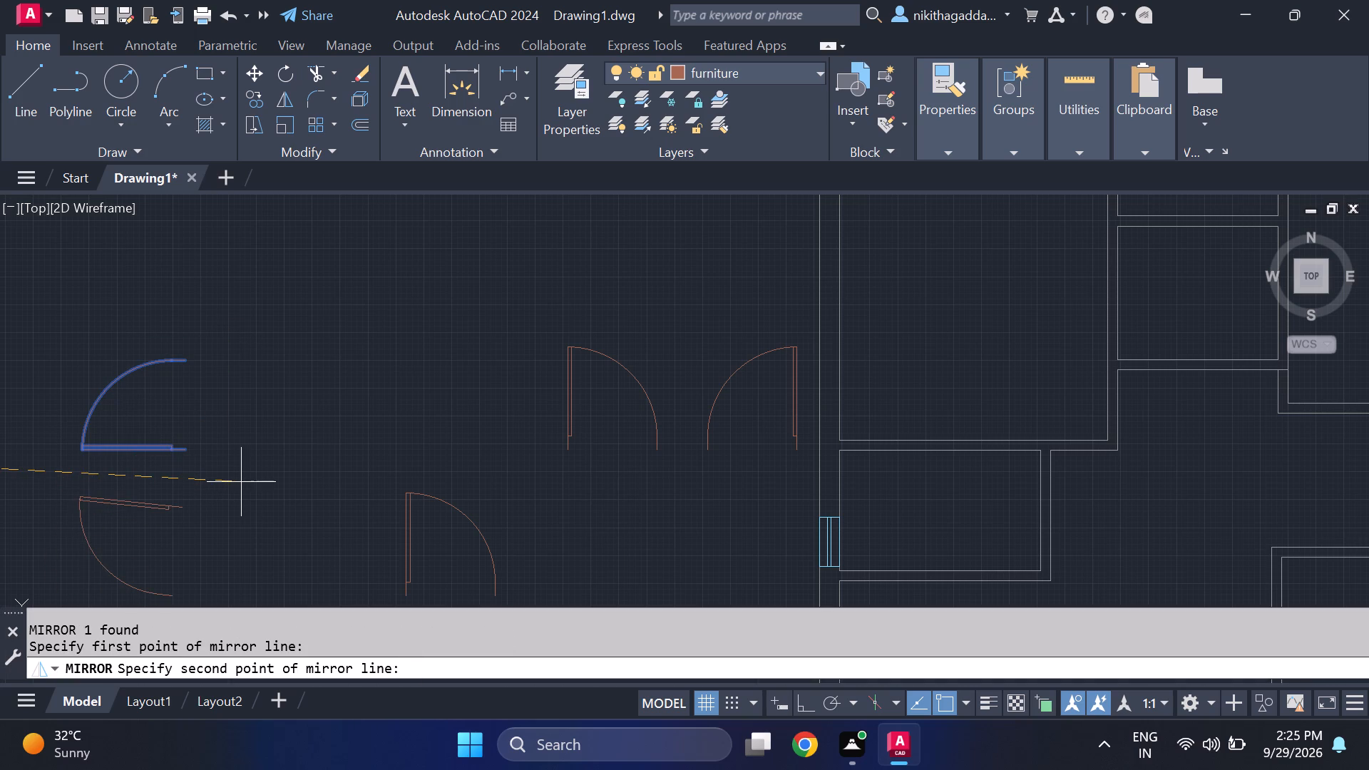
key(F8)
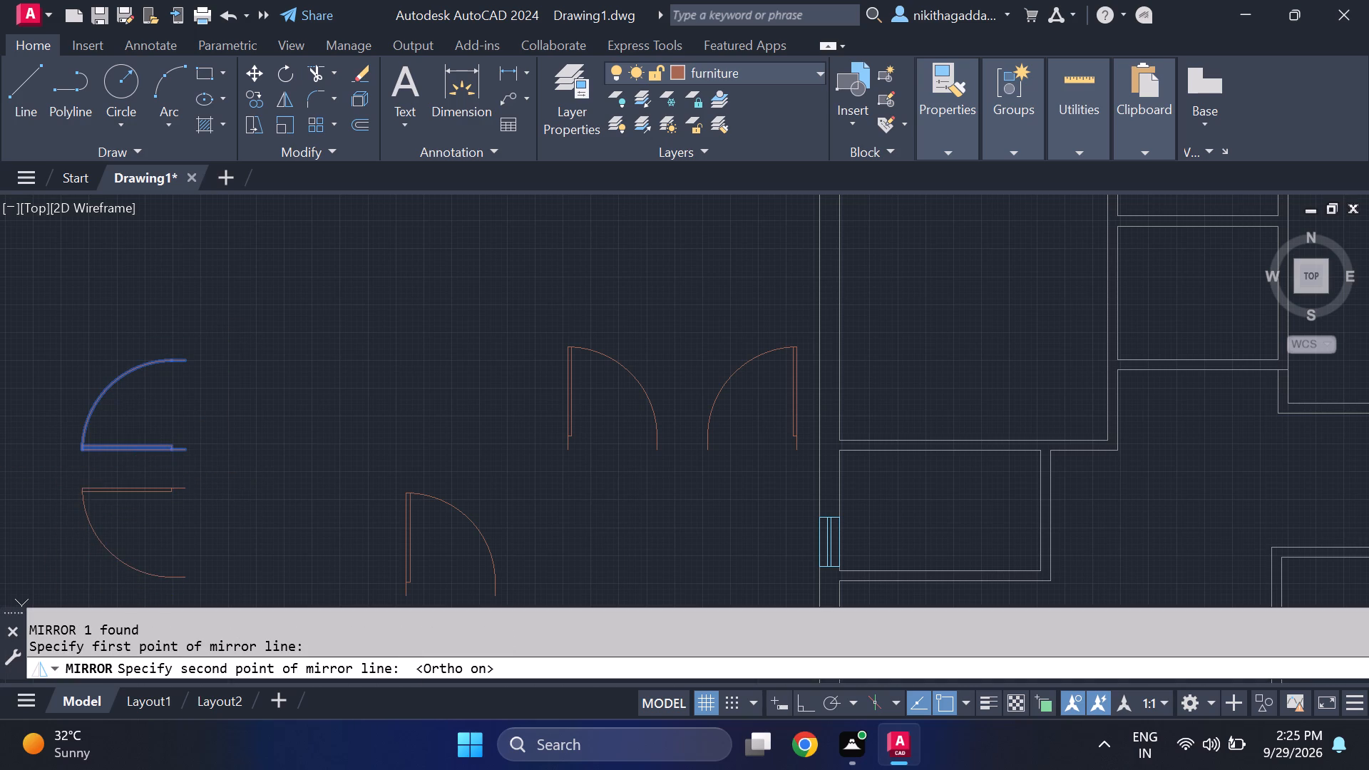
click(242, 475)
text(no)
key(Return)
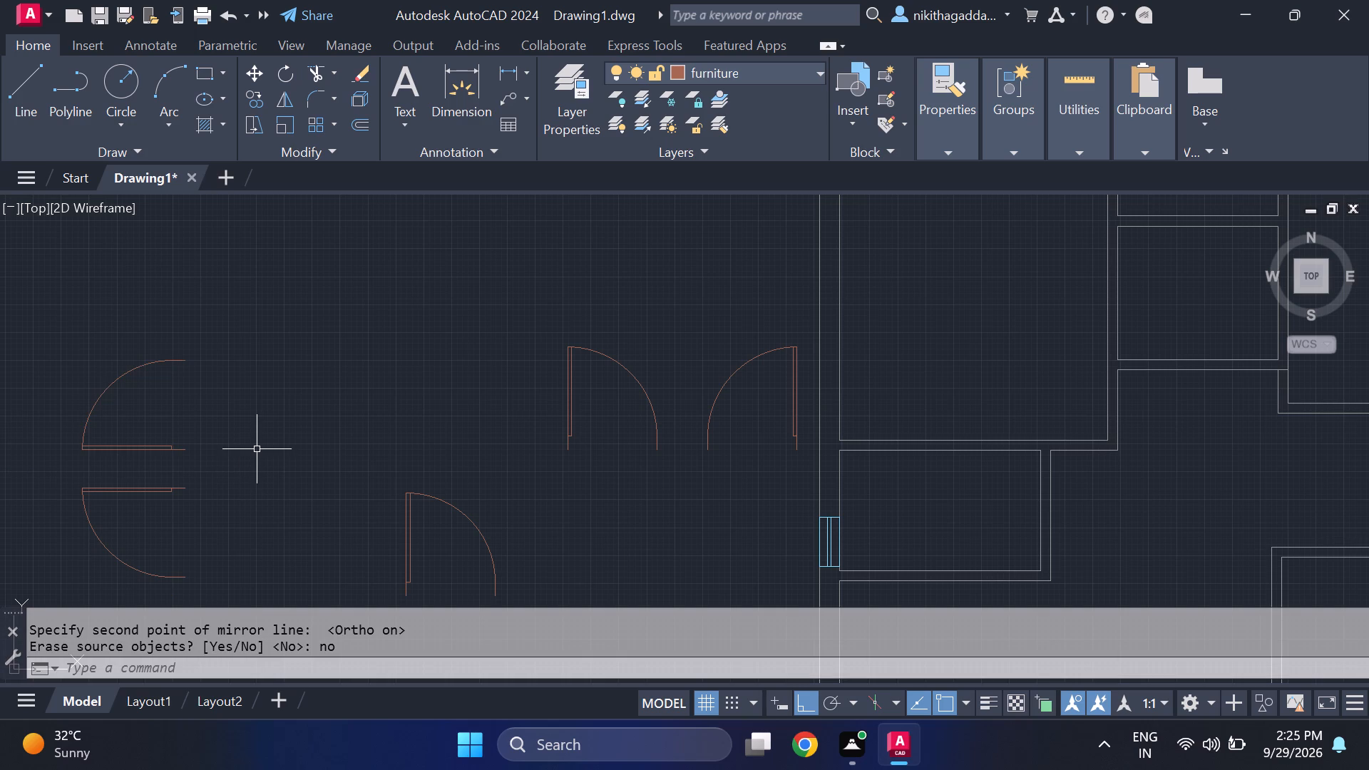
Mirror the original upright door across a horizontal line just south of it, keeping the source door.
middle_drag(253, 448, 218, 420)
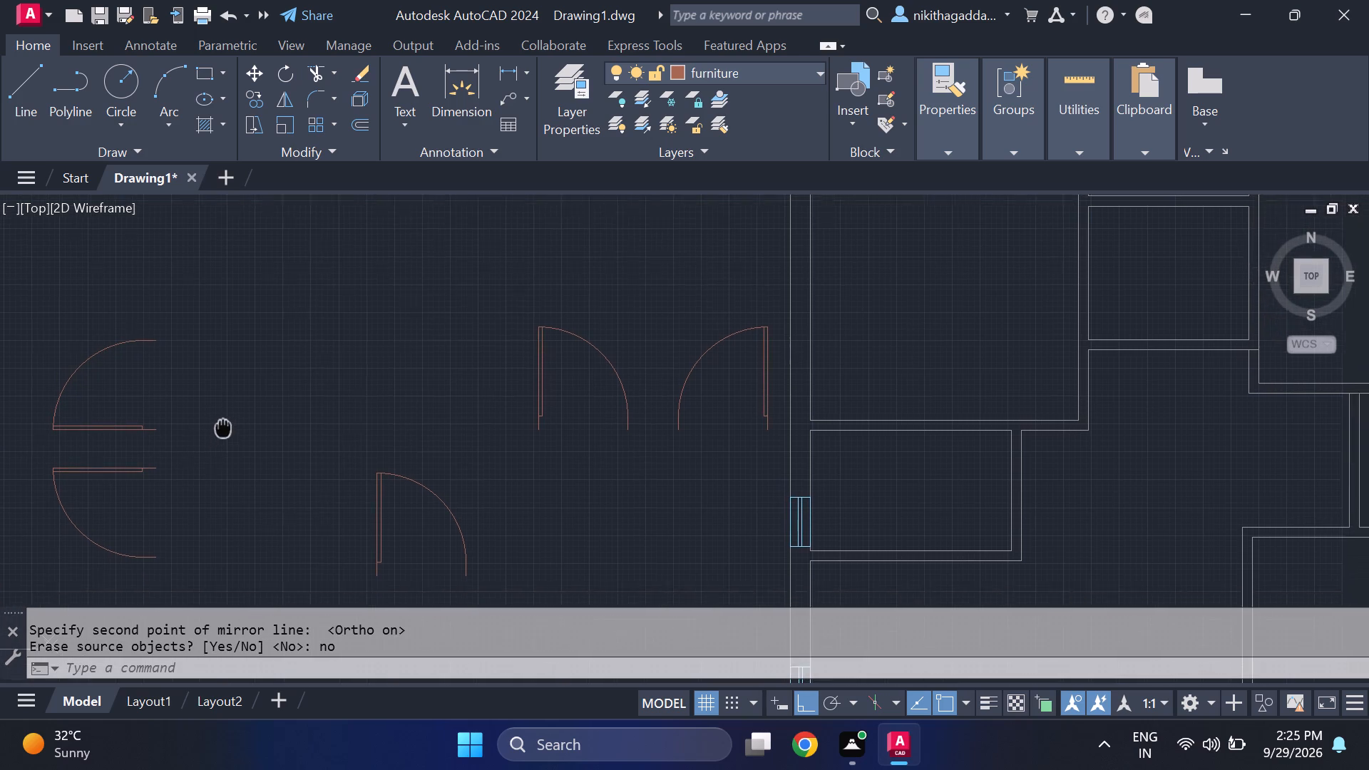
middle_drag(218, 420, 207, 406)
drag(617, 315, 520, 372)
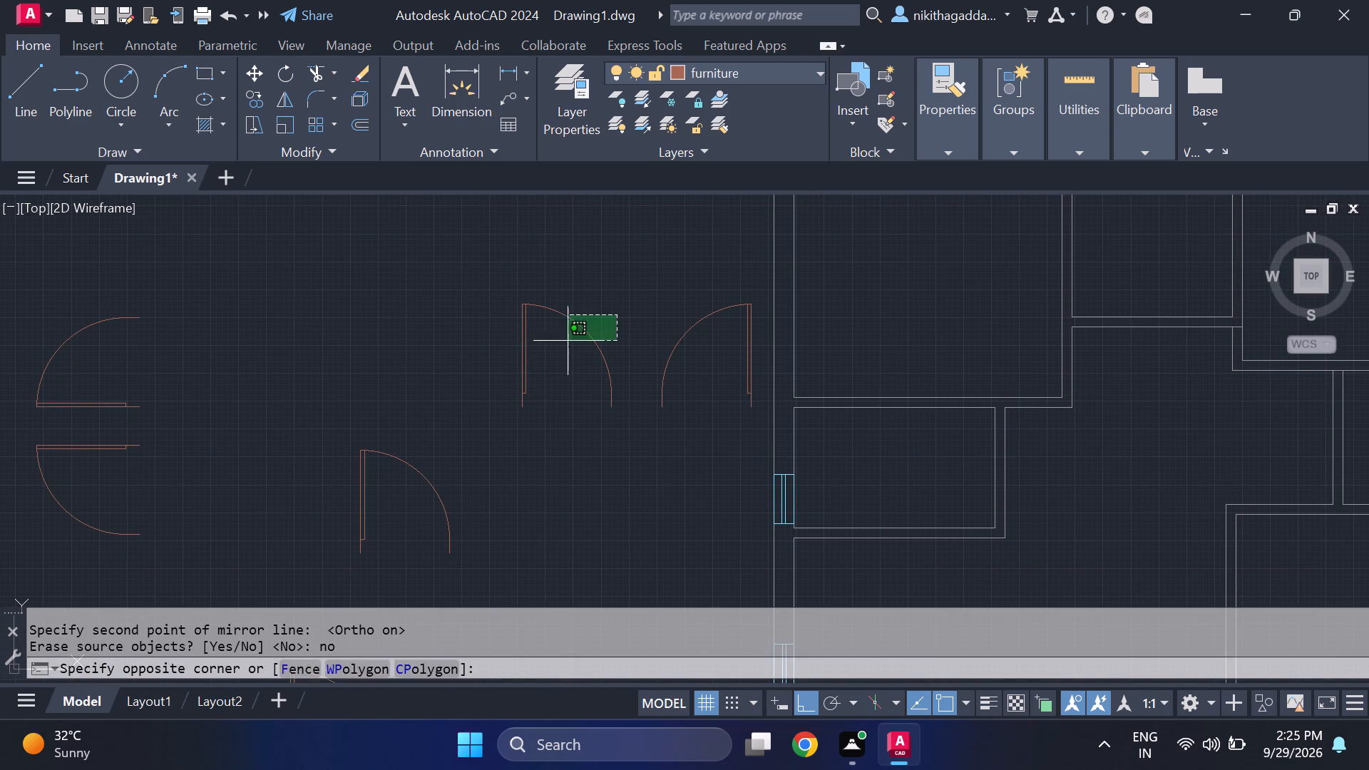
drag(520, 372, 534, 364)
click(448, 408)
text(mi)
key(Return)
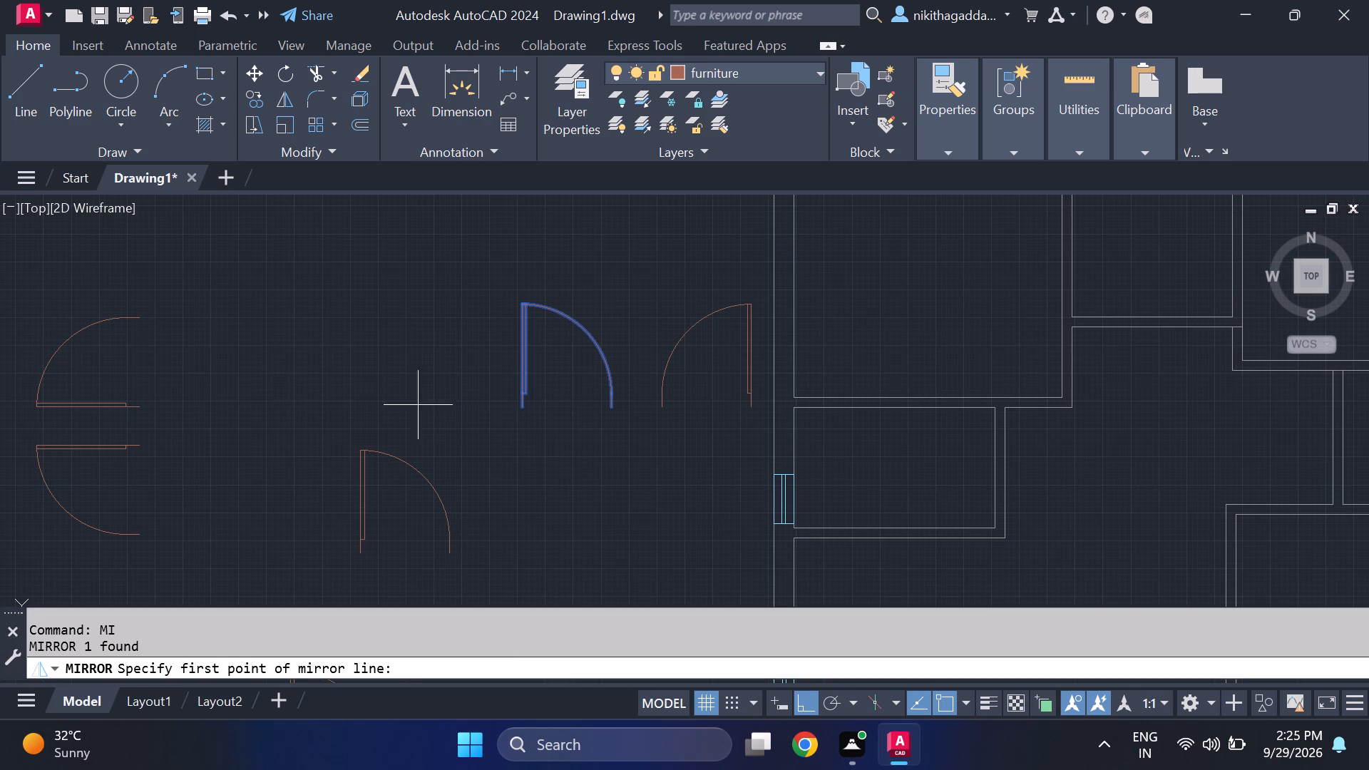
click(441, 456)
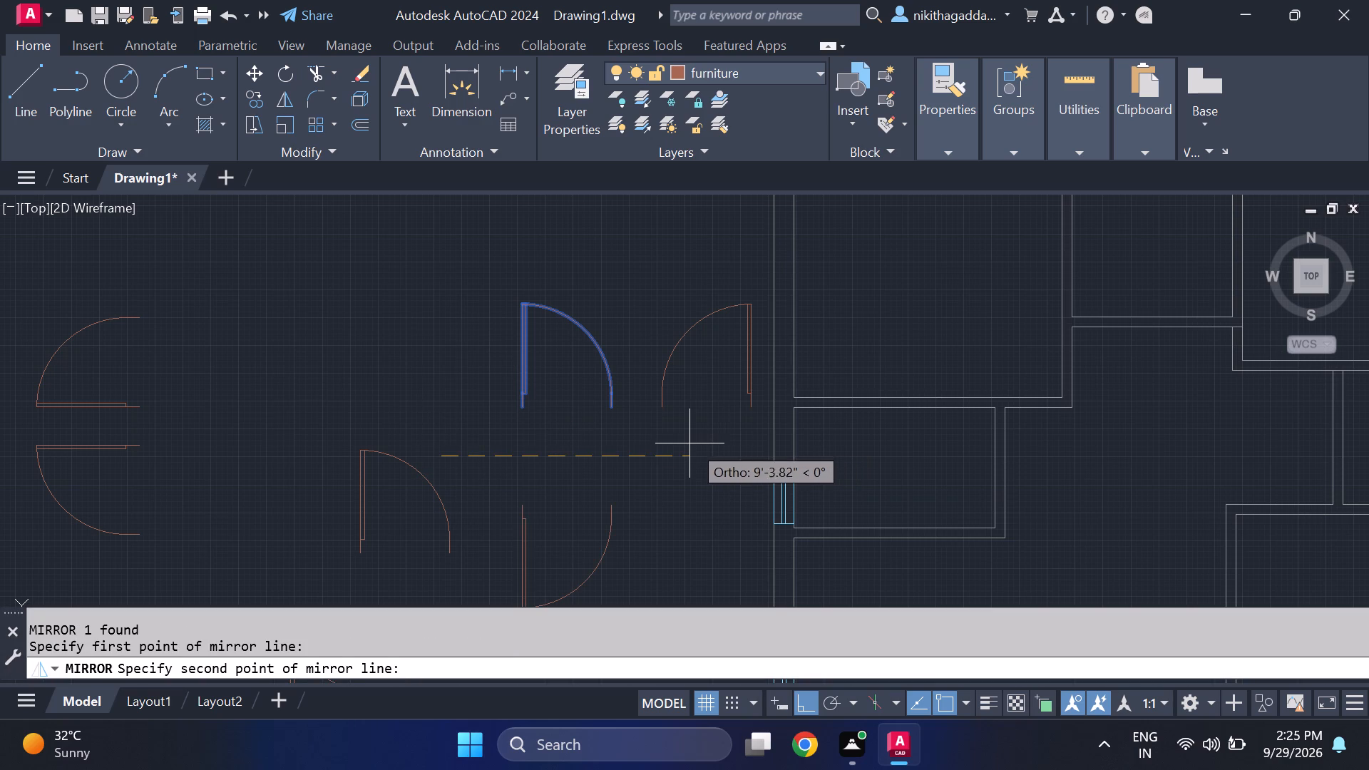
click(689, 443)
text(no)
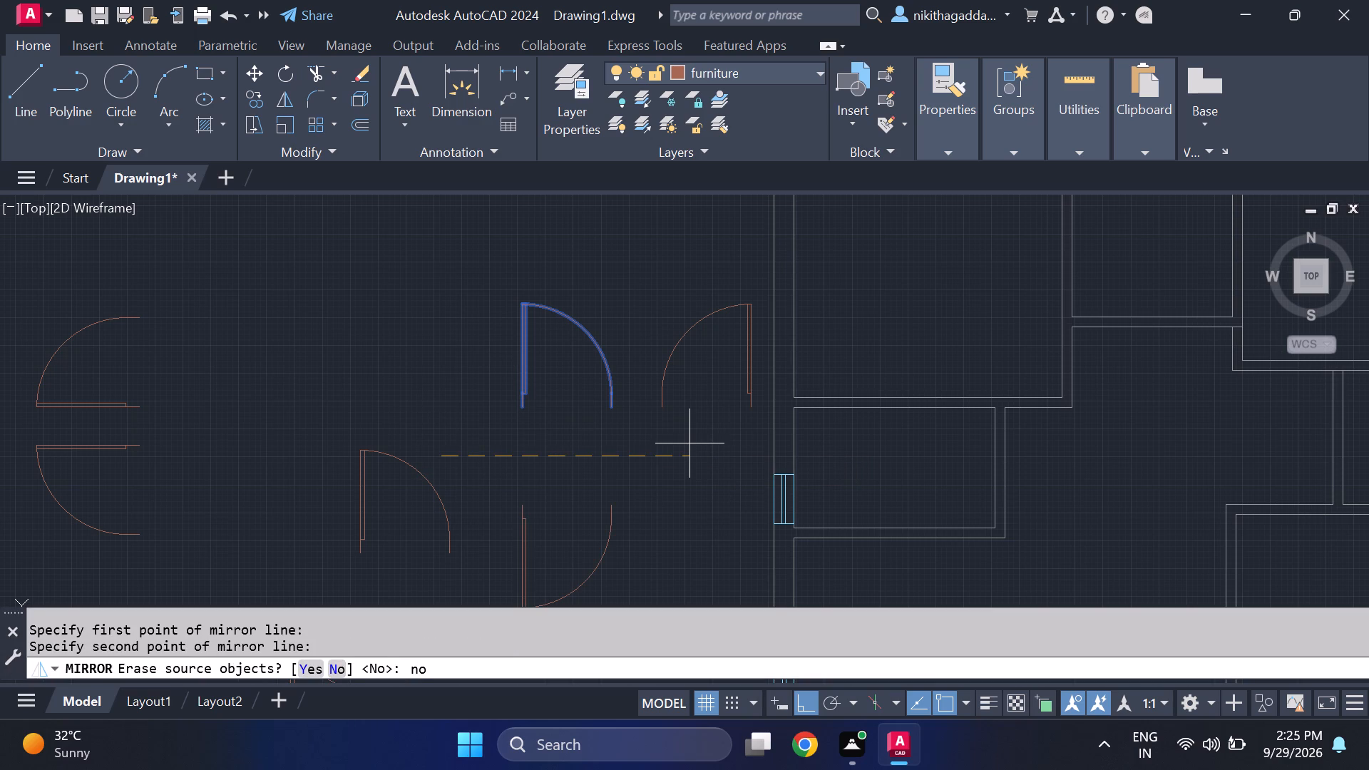
key(Return)
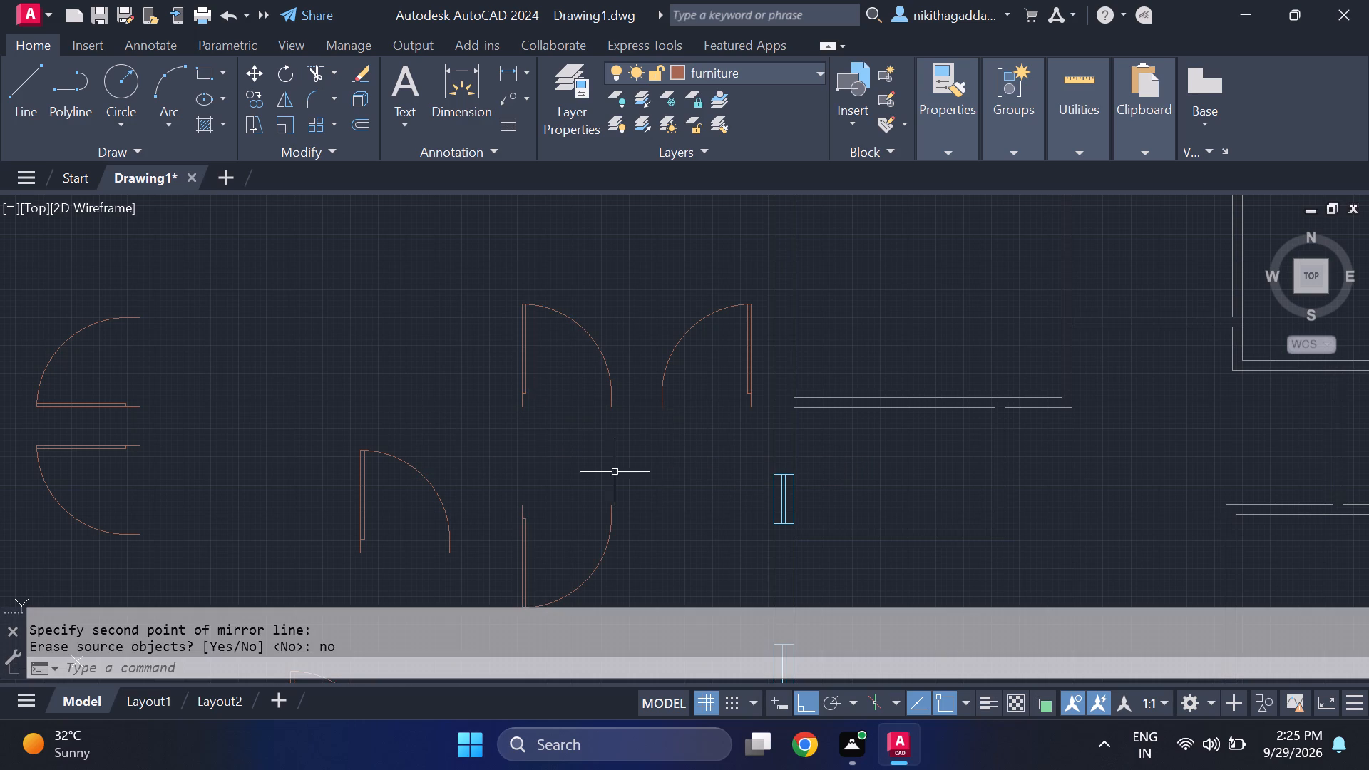
Copy the easternmost door from its hinge end, with Ortho off, into the south wall of the northwest room, east of the window.
middle_drag(565, 473, 436, 366)
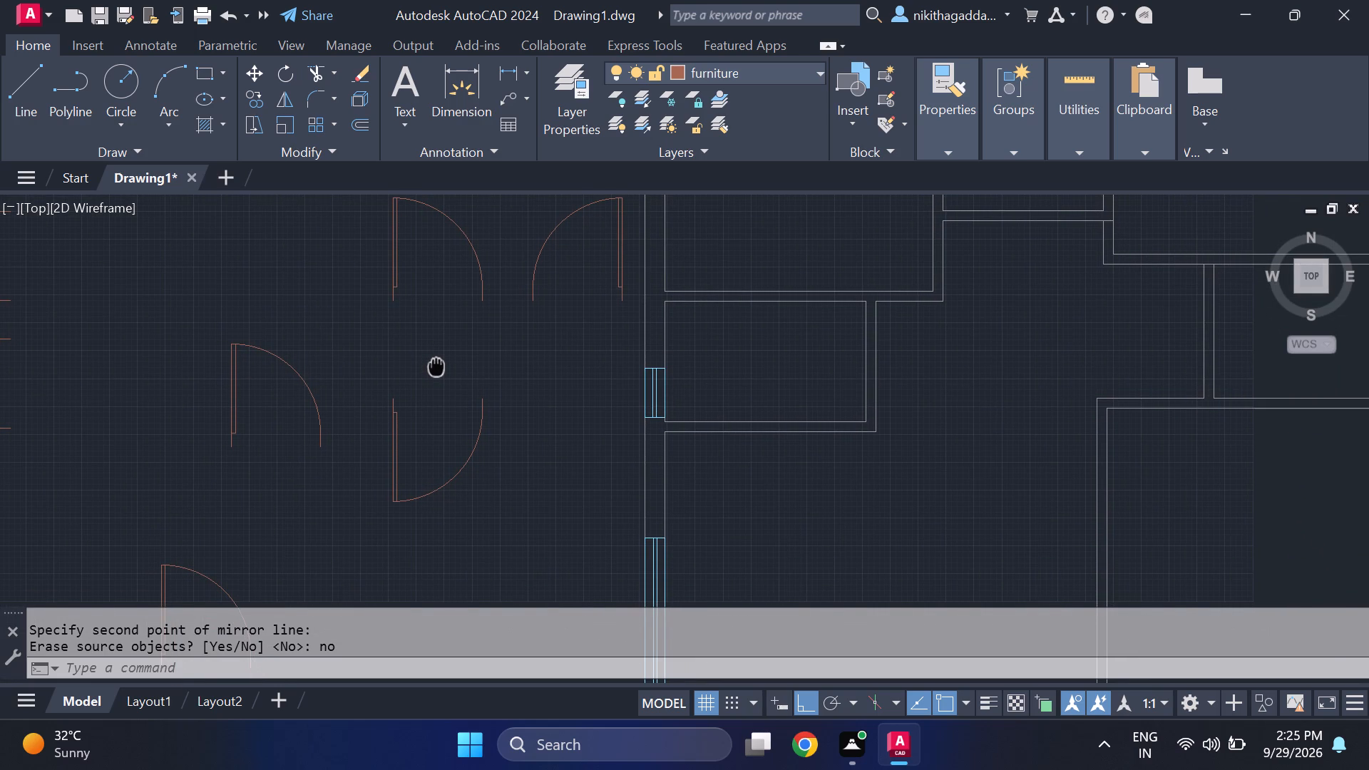
middle_drag(436, 366, 452, 410)
scroll(442, 391, down, 2)
scroll(441, 393, up, 1)
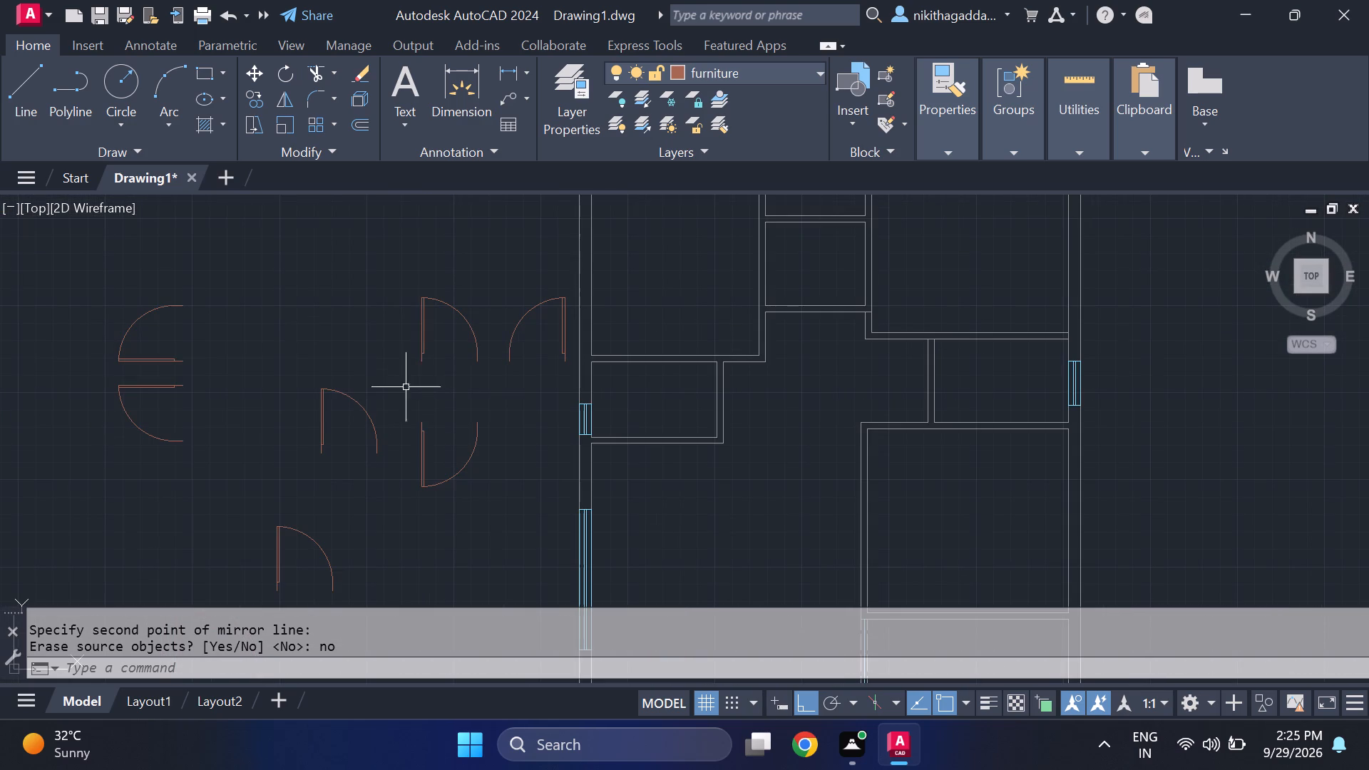
middle_drag(444, 409, 446, 436)
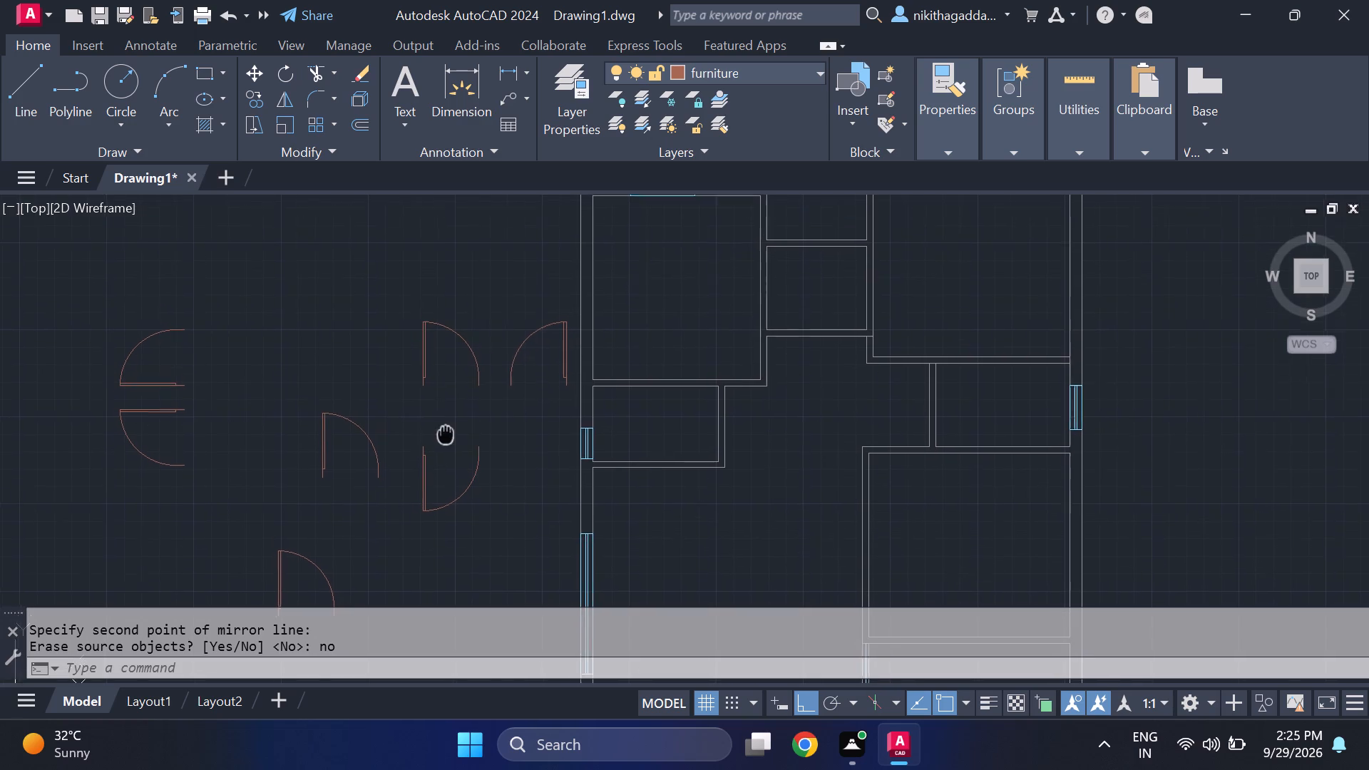
middle_drag(446, 436, 443, 435)
drag(535, 308, 529, 326)
click(501, 373)
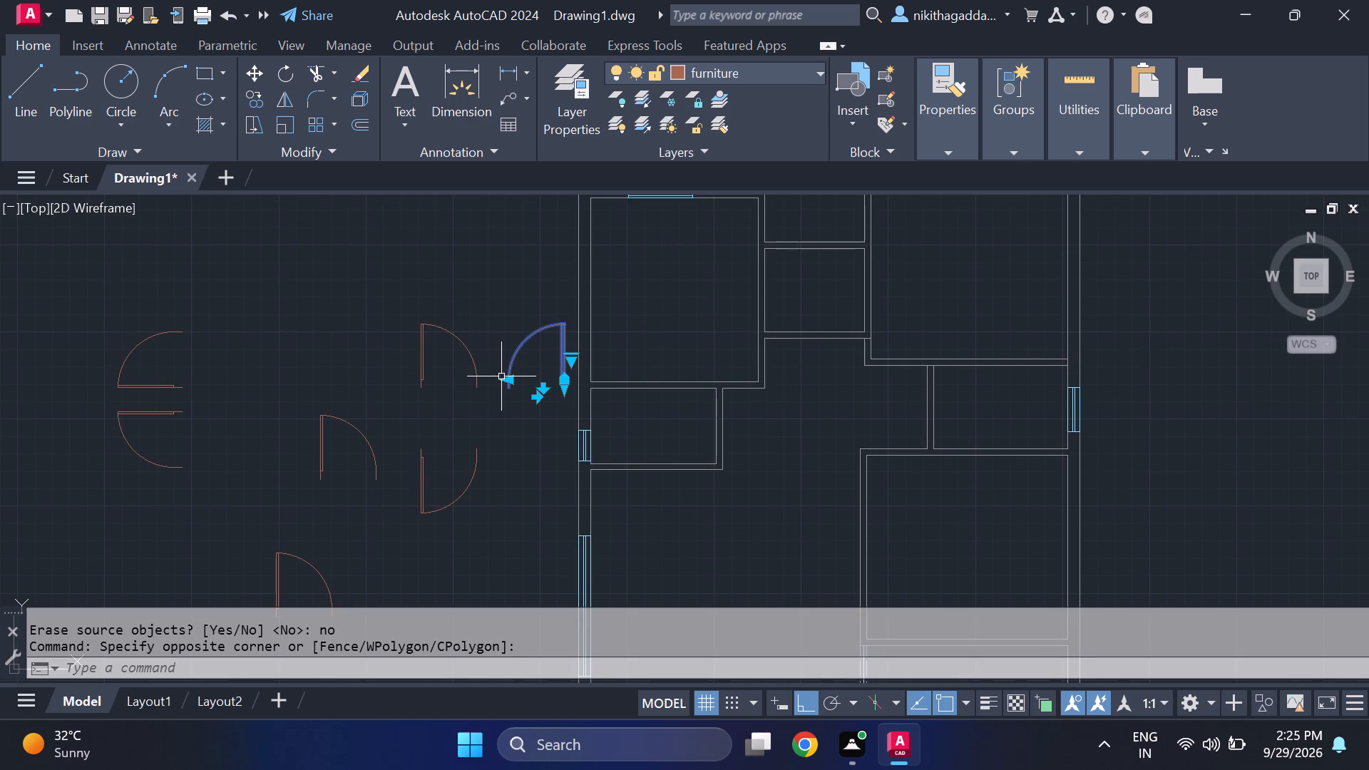
key(m)
key(BackSpace)
text(co)
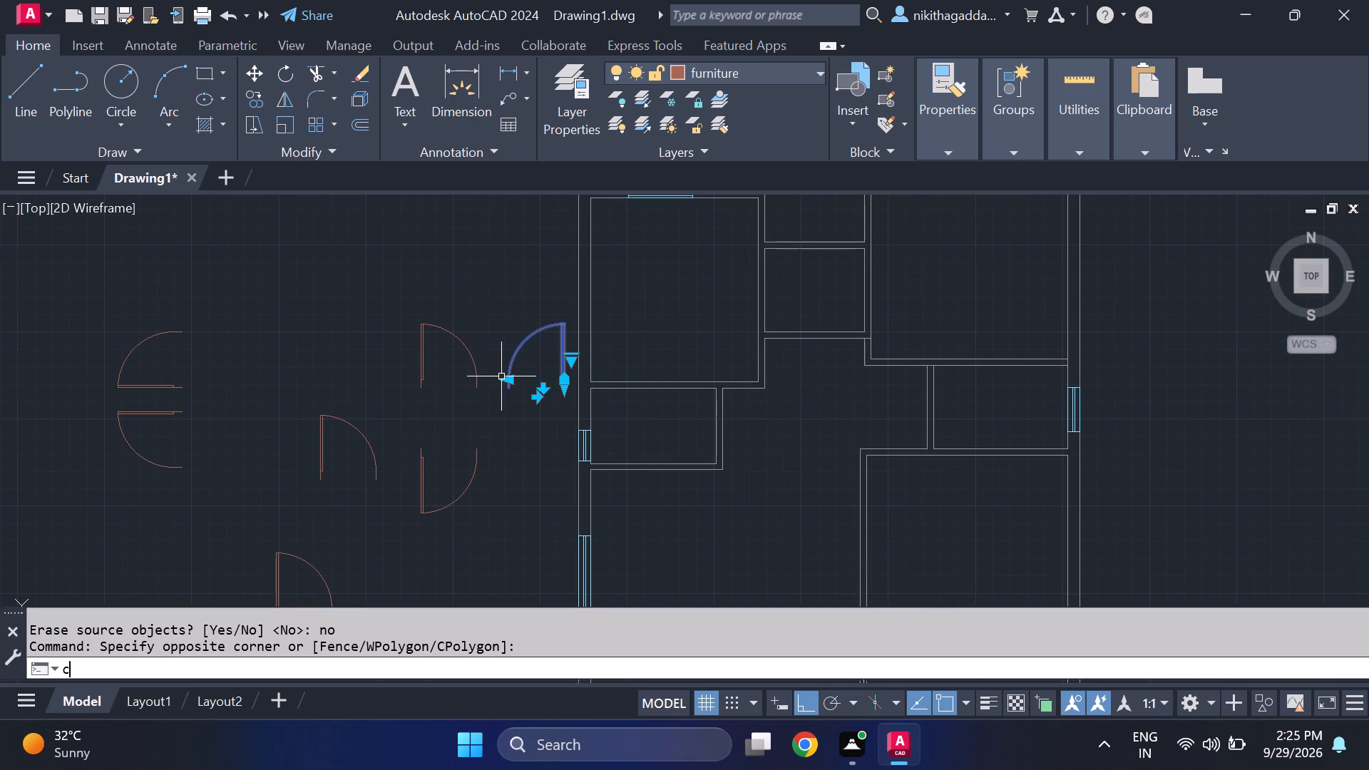
key(Return)
scroll(521, 349, up, 2)
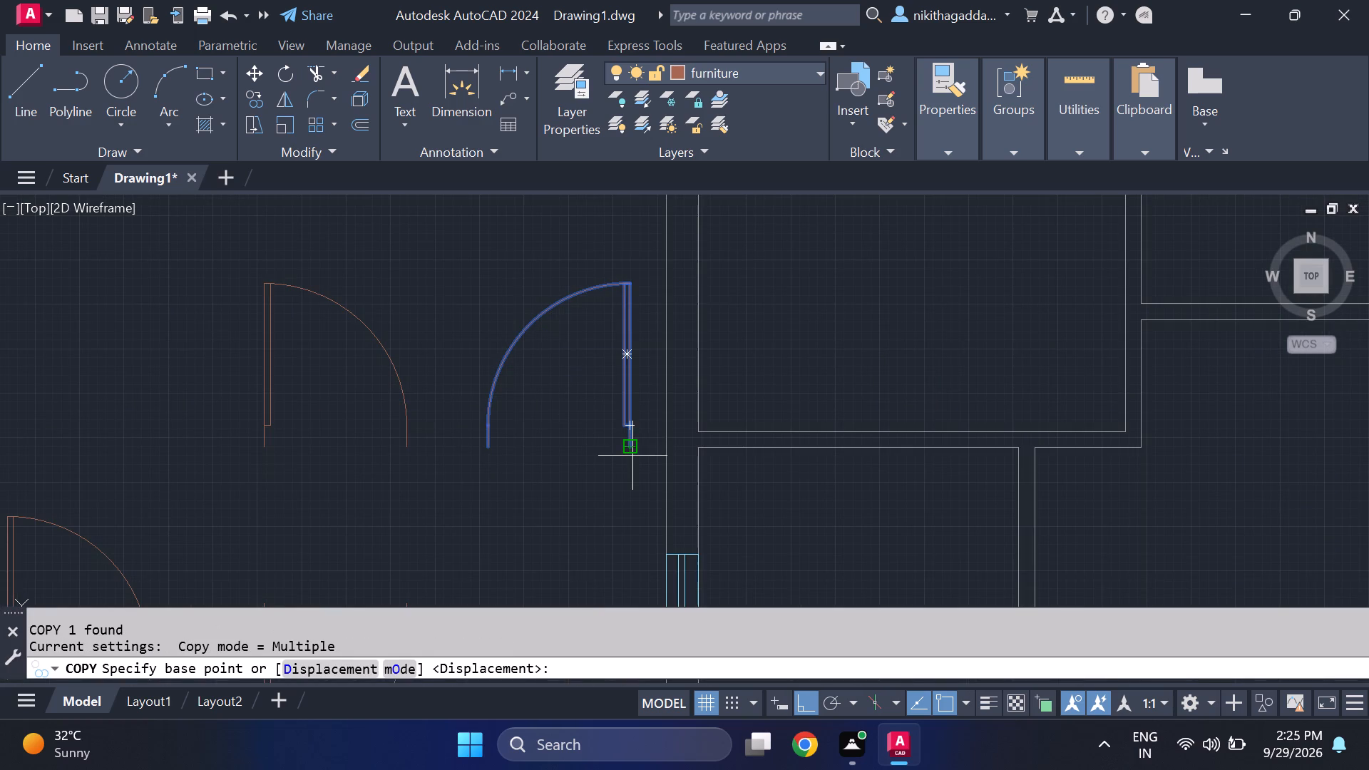
click(632, 456)
scroll(975, 391, down, 2)
middle_drag(958, 402, 252, 448)
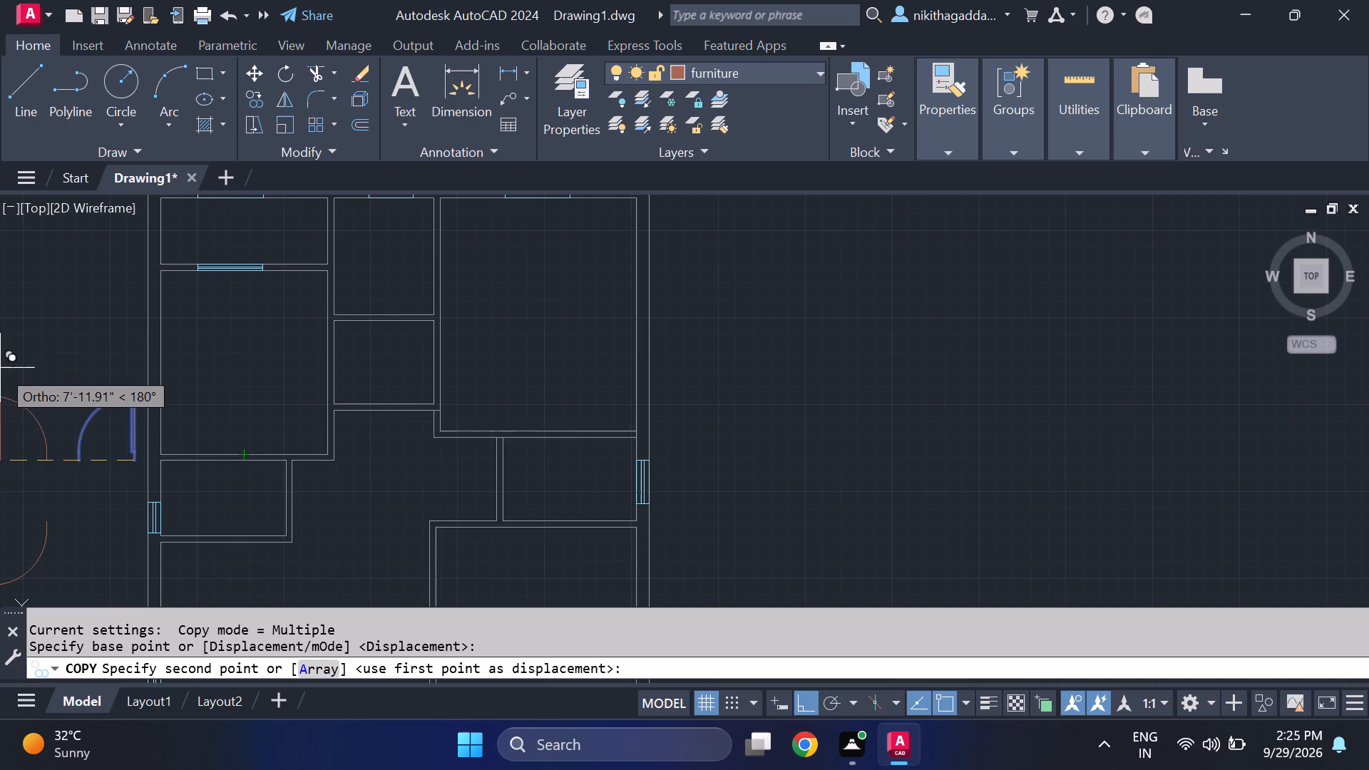
key(F8)
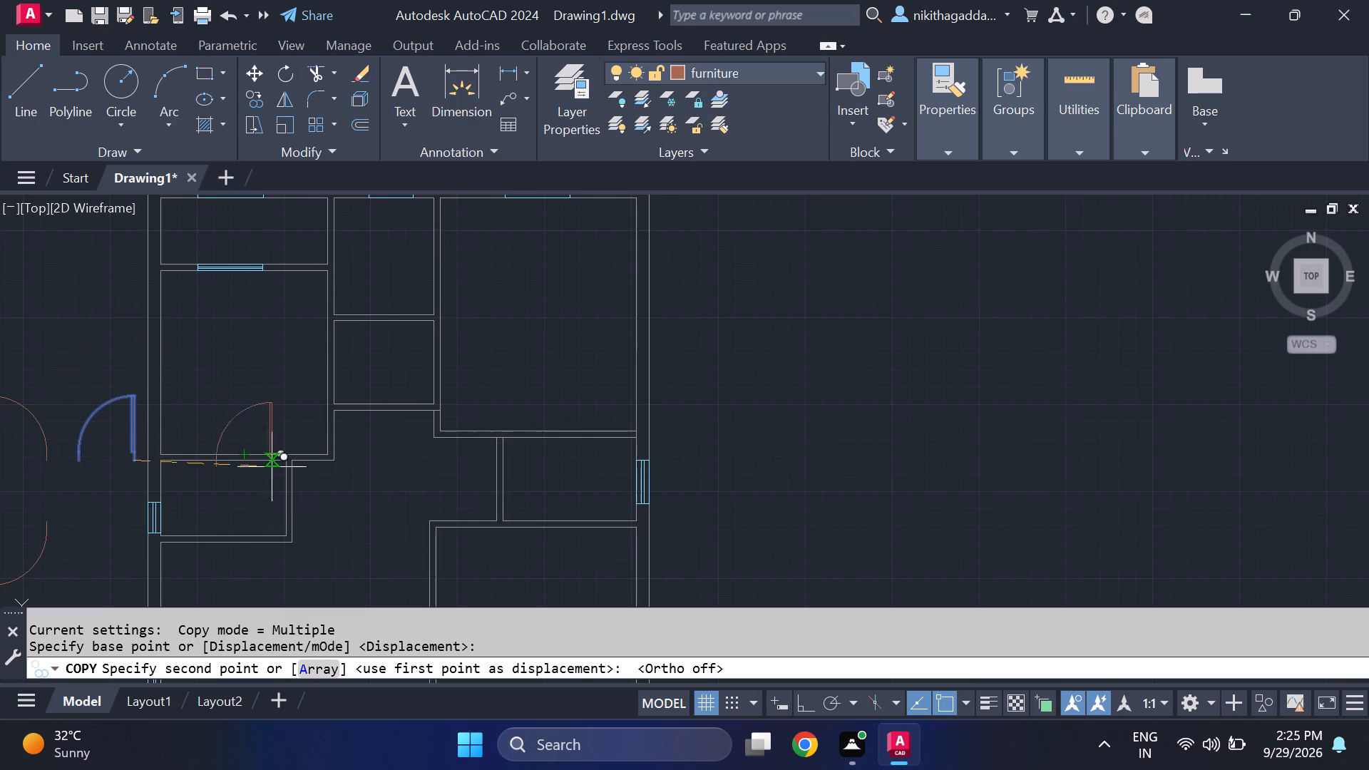
middle_drag(416, 562, 482, 641)
middle_drag(506, 510, 622, 632)
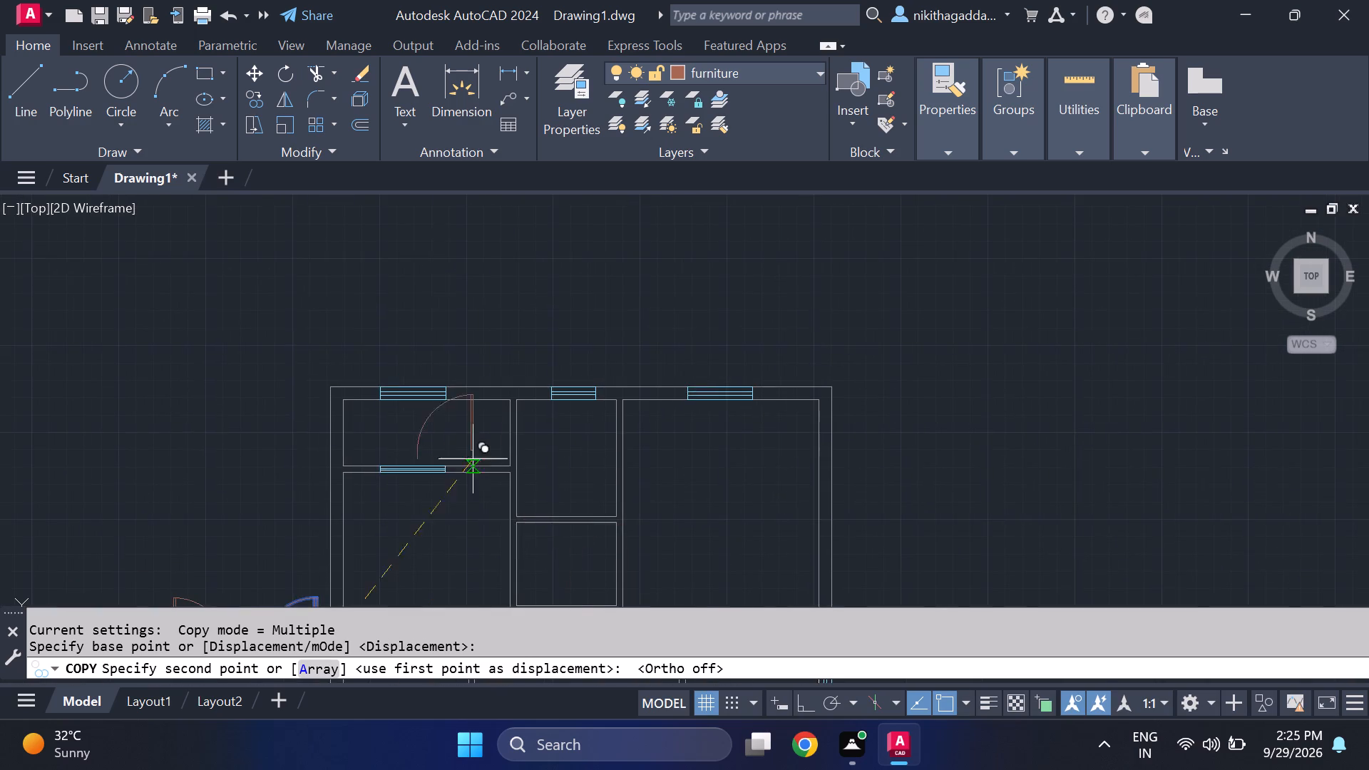
scroll(463, 446, up, 1)
scroll(471, 510, up, 1)
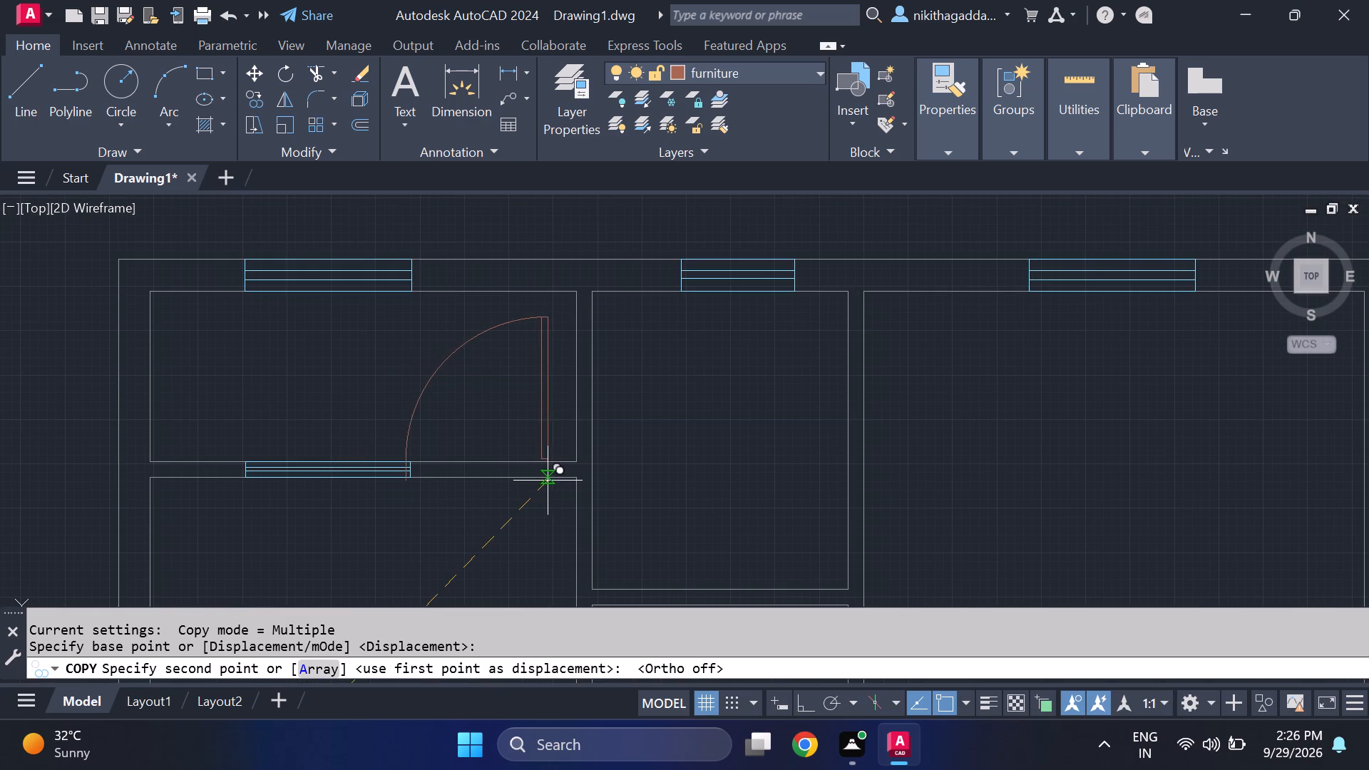
click(548, 481)
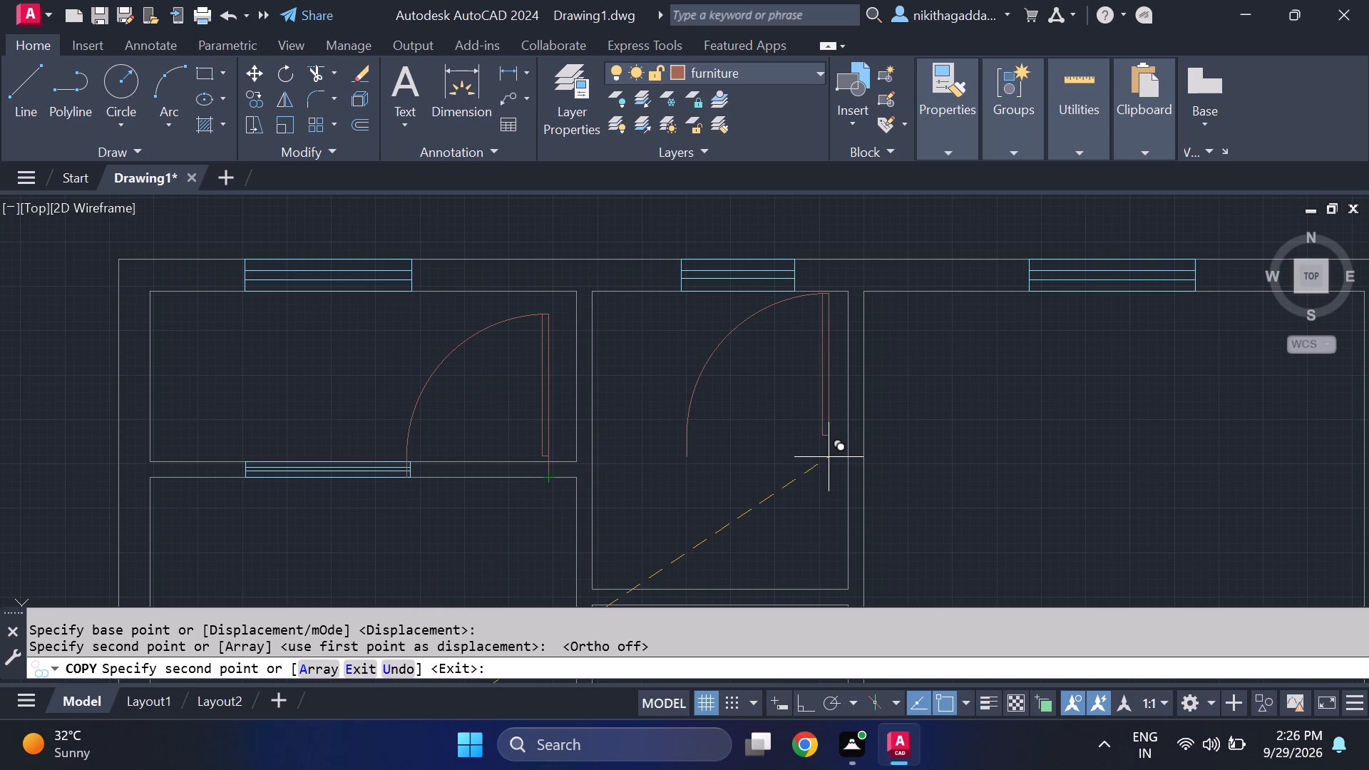
key(Escape)
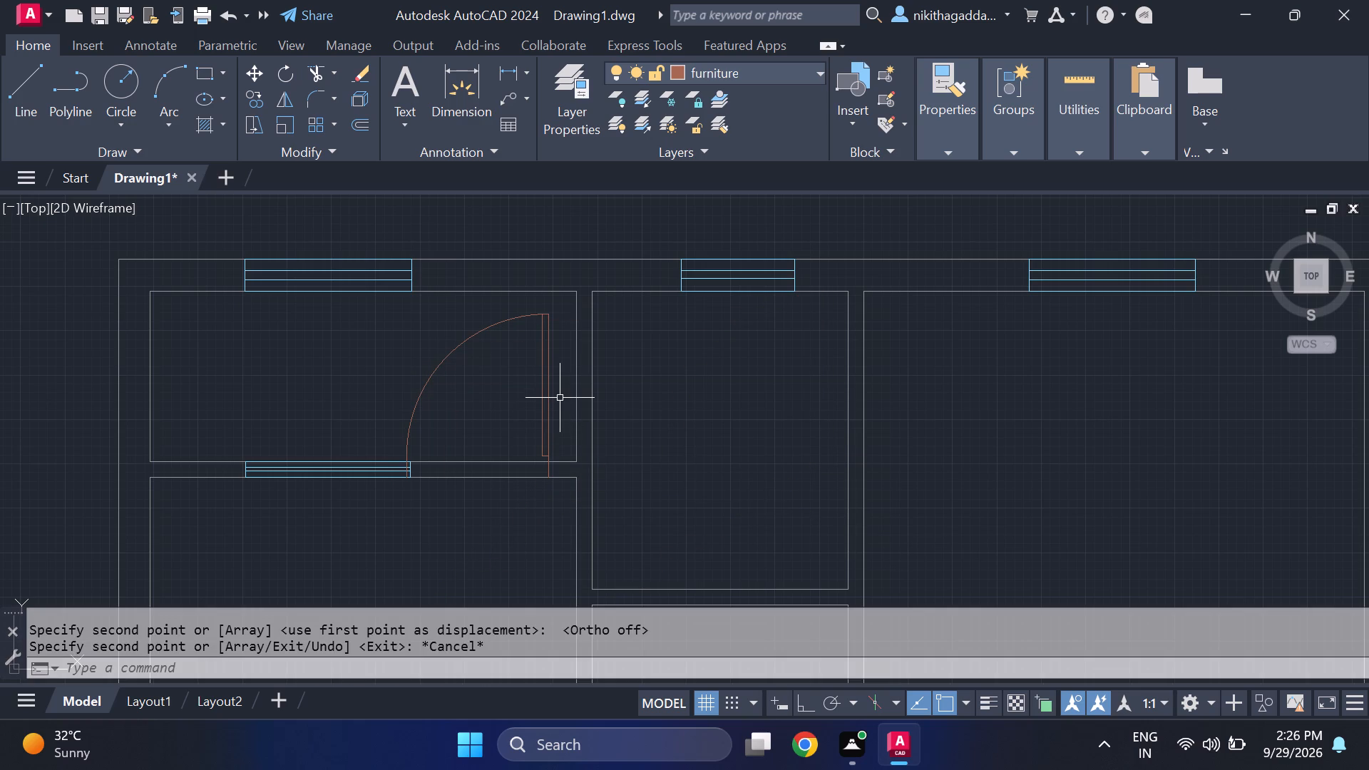
Scale the placed door down to about half its size, using its hinge end as the base point.
click(560, 396)
click(466, 392)
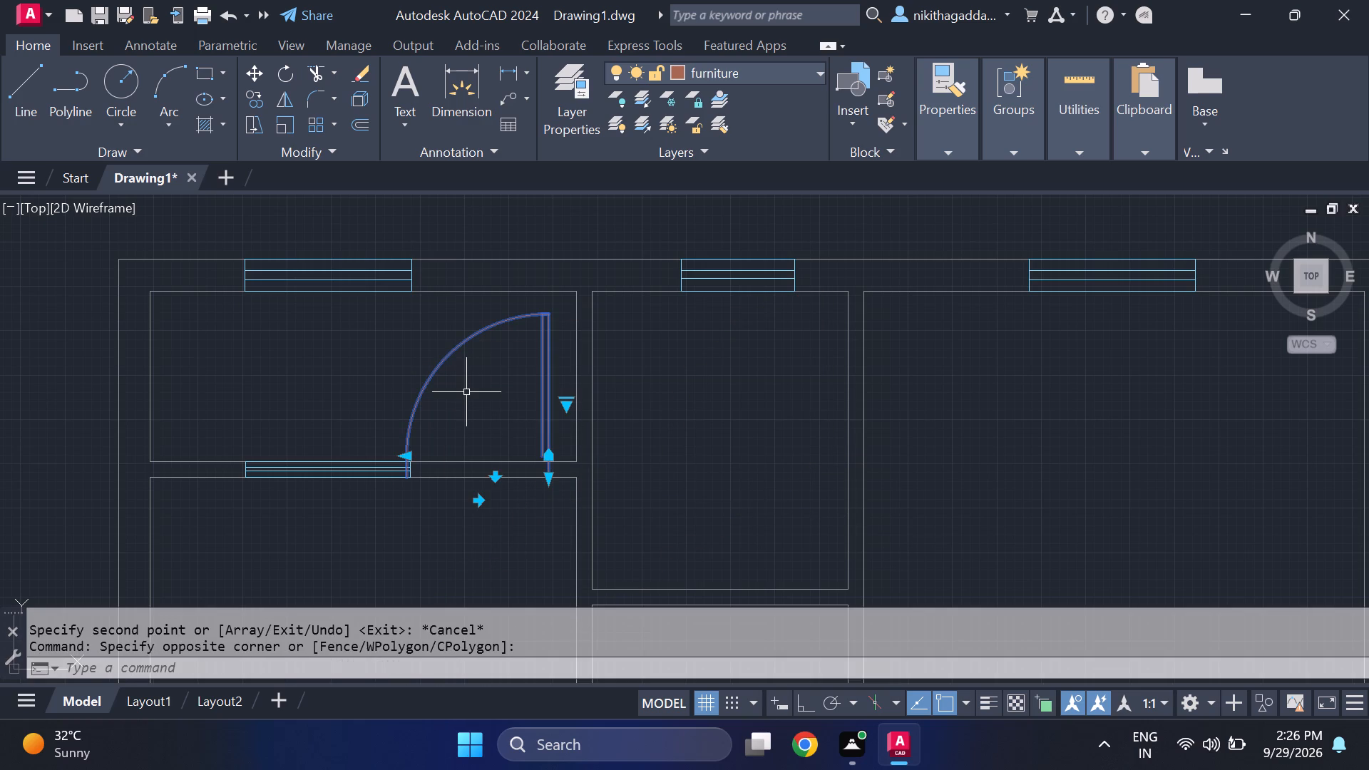
text(scale)
key(Return)
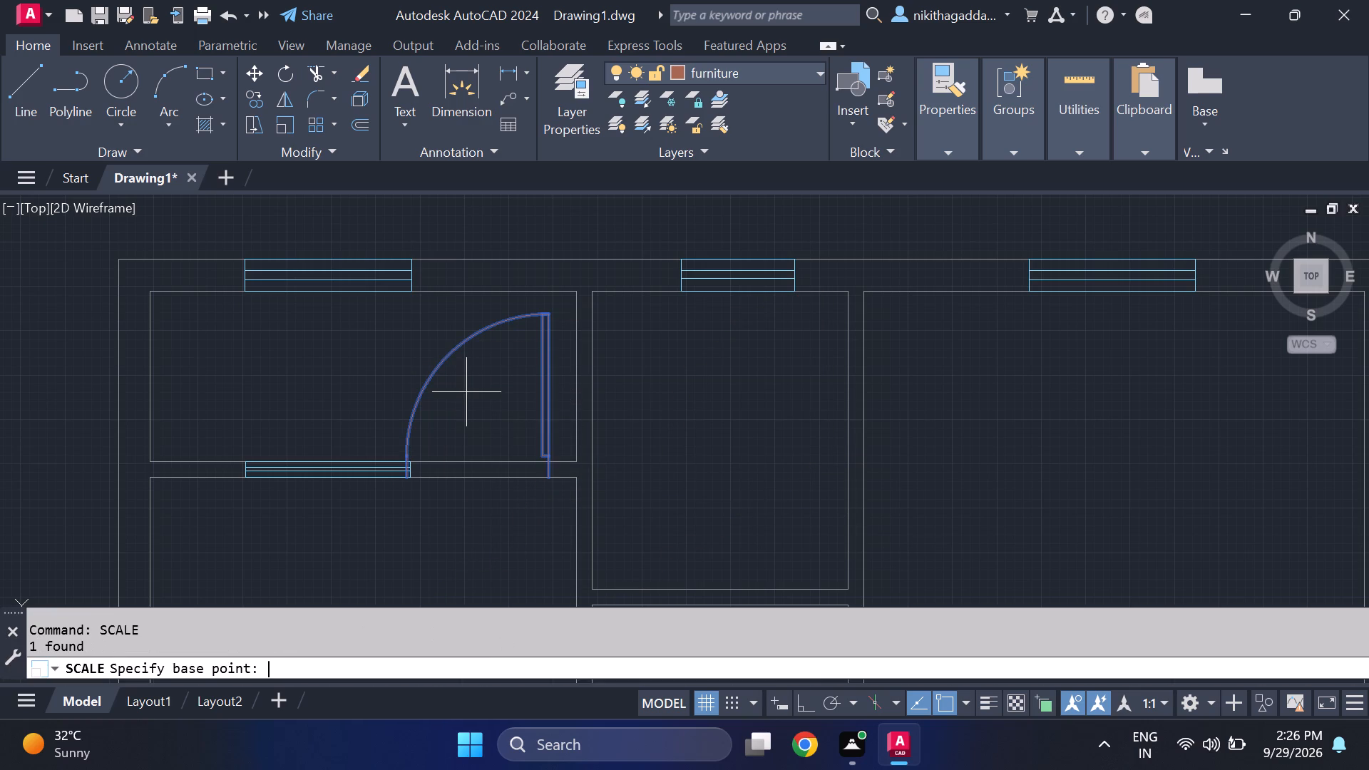
click(552, 470)
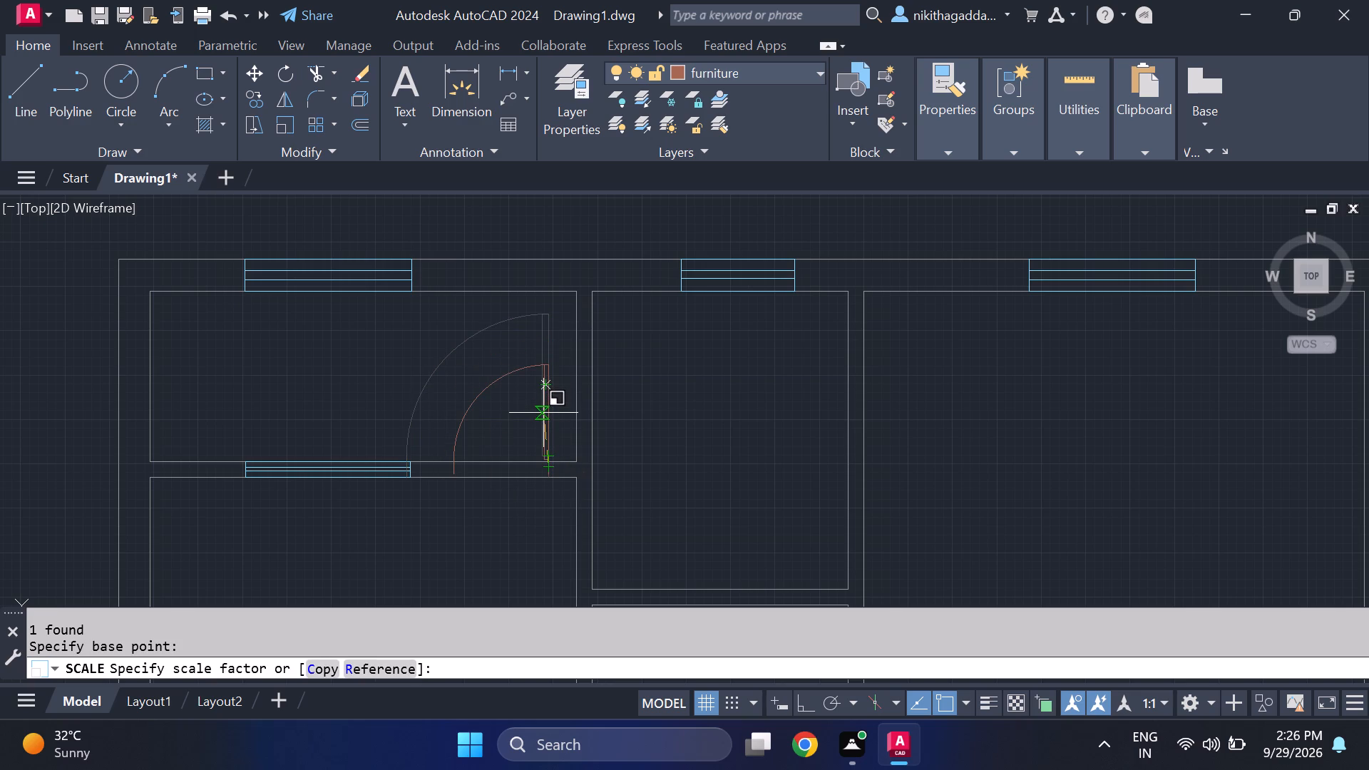
click(541, 423)
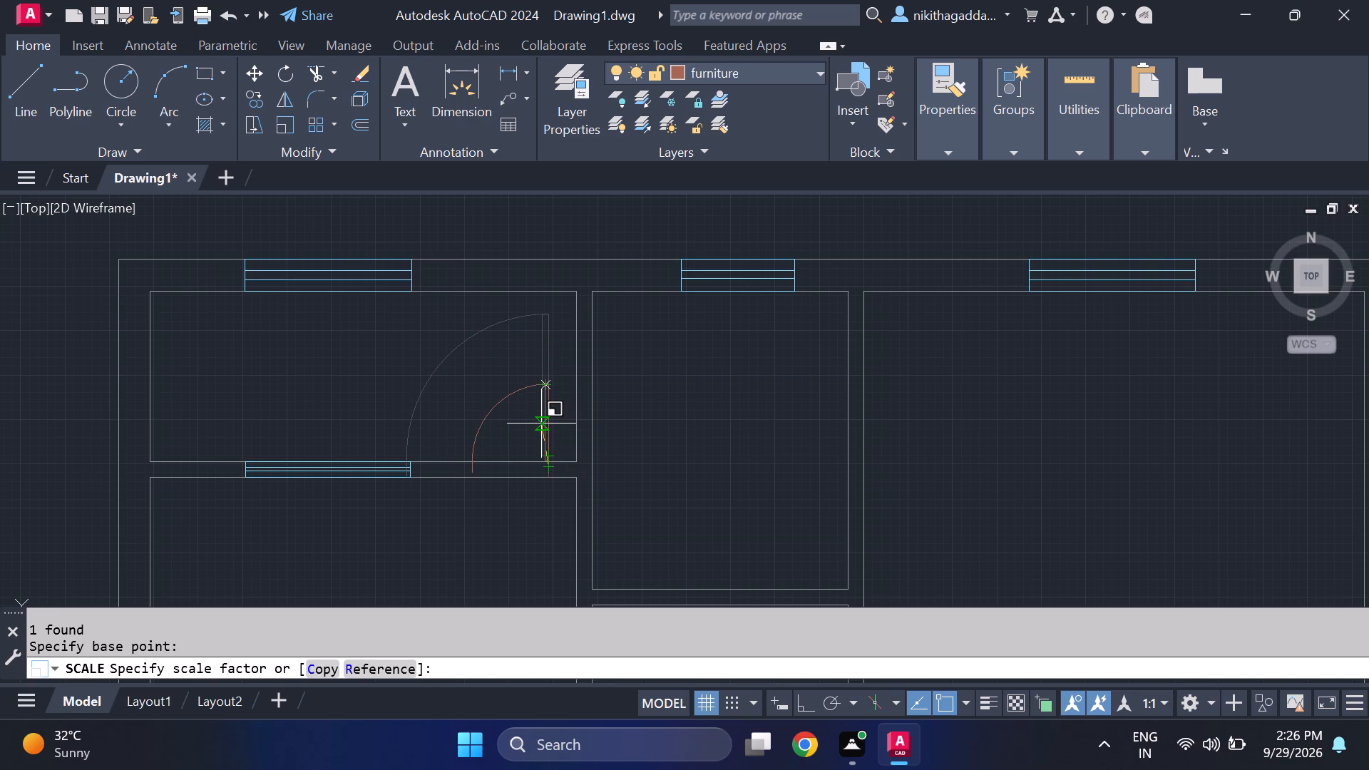
Move the scaled door slightly west so its hinge end sits on the lower line of the northwest room's south wall.
click(553, 406)
click(480, 431)
key(m)
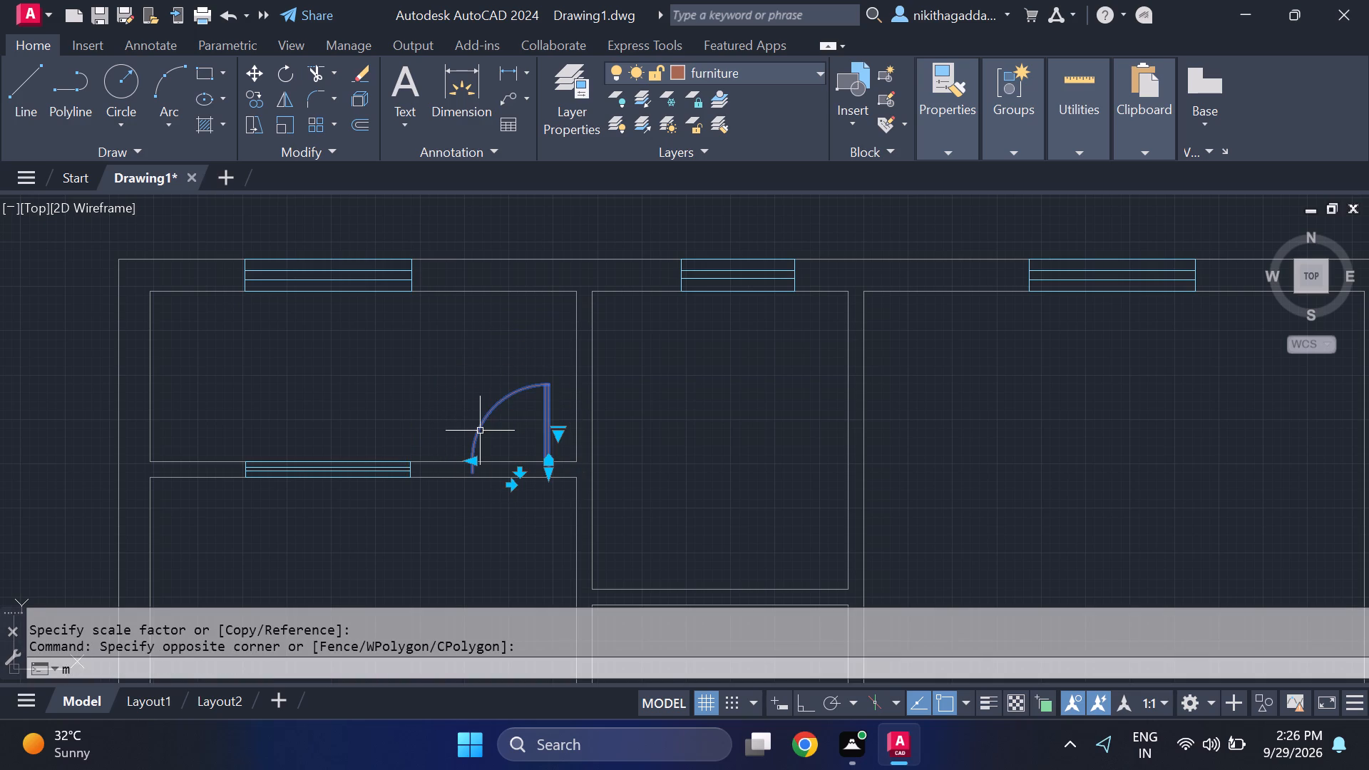
key(Return)
scroll(553, 490, up, 3)
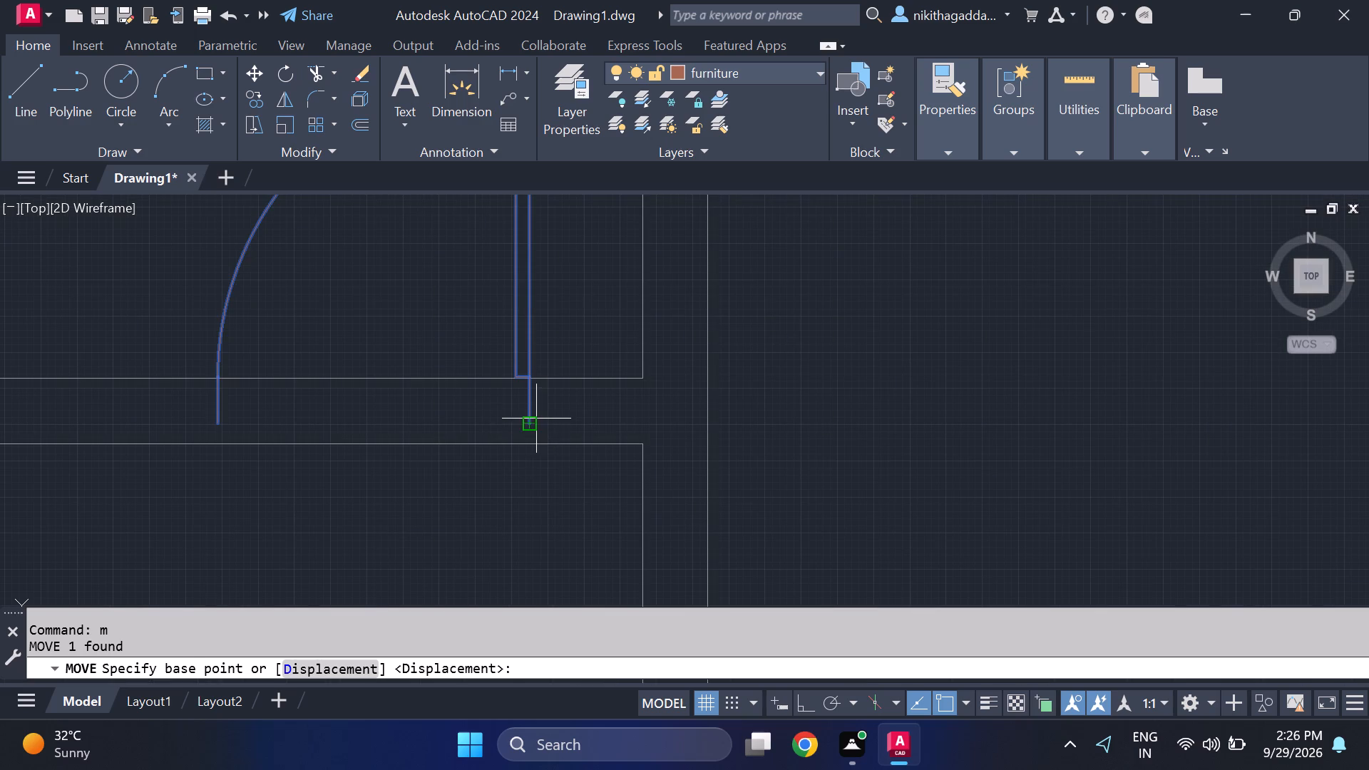
click(530, 422)
click(474, 441)
Move the upper of the two westernmost loose doors from its hinge end into the east wall of the north-middle room, near its southeast corner.
scroll(561, 443, down, 4)
scroll(702, 538, down, 2)
middle_click(707, 585)
middle_drag(694, 573, 657, 404)
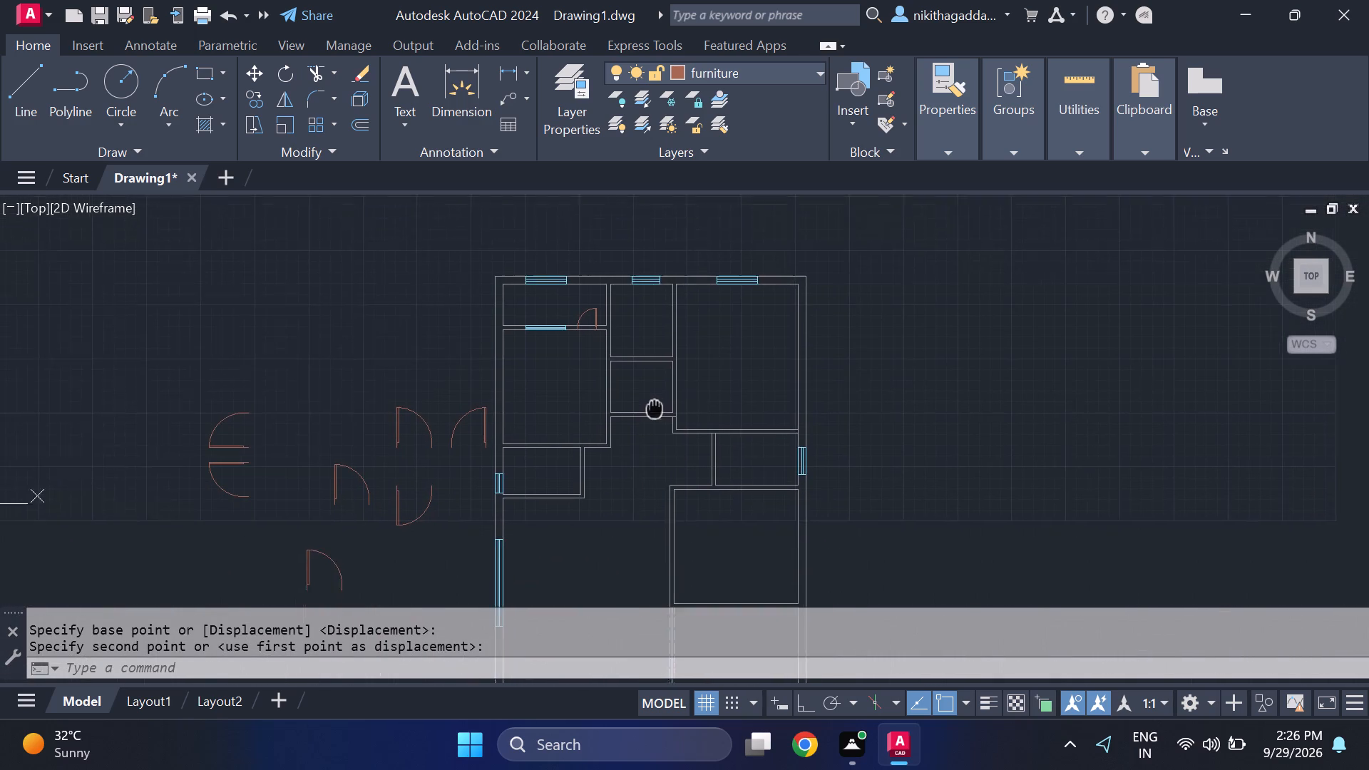
middle_drag(657, 404, 659, 401)
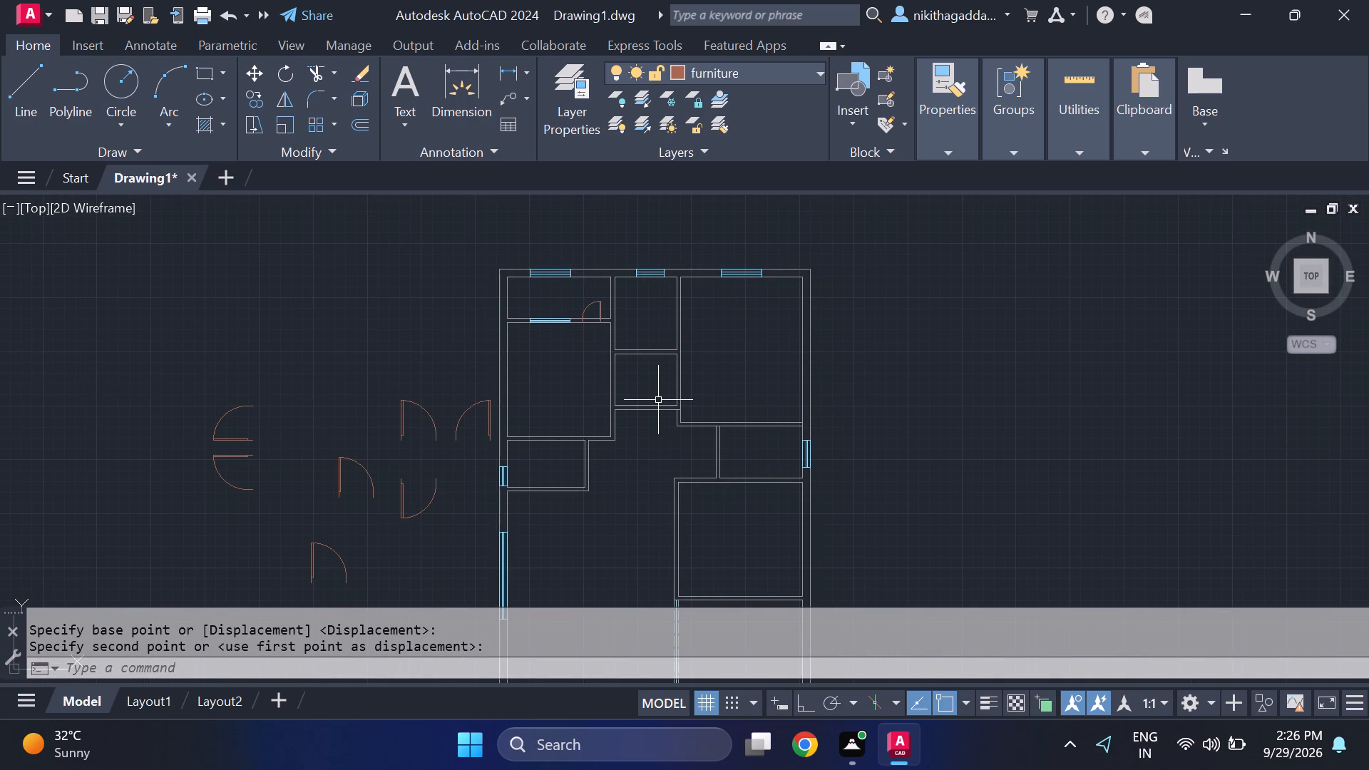
scroll(622, 305, up, 2)
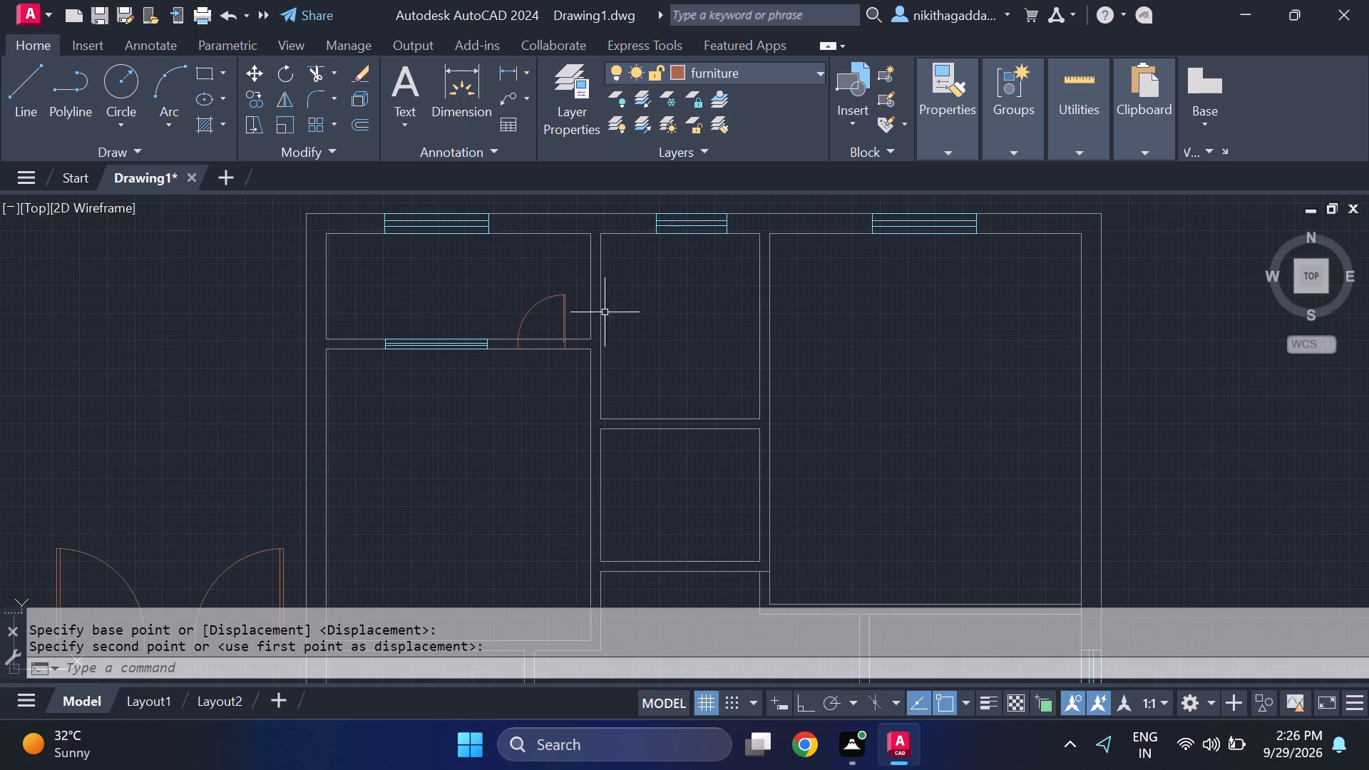
middle_drag(462, 378, 926, 324)
scroll(749, 379, down, 3)
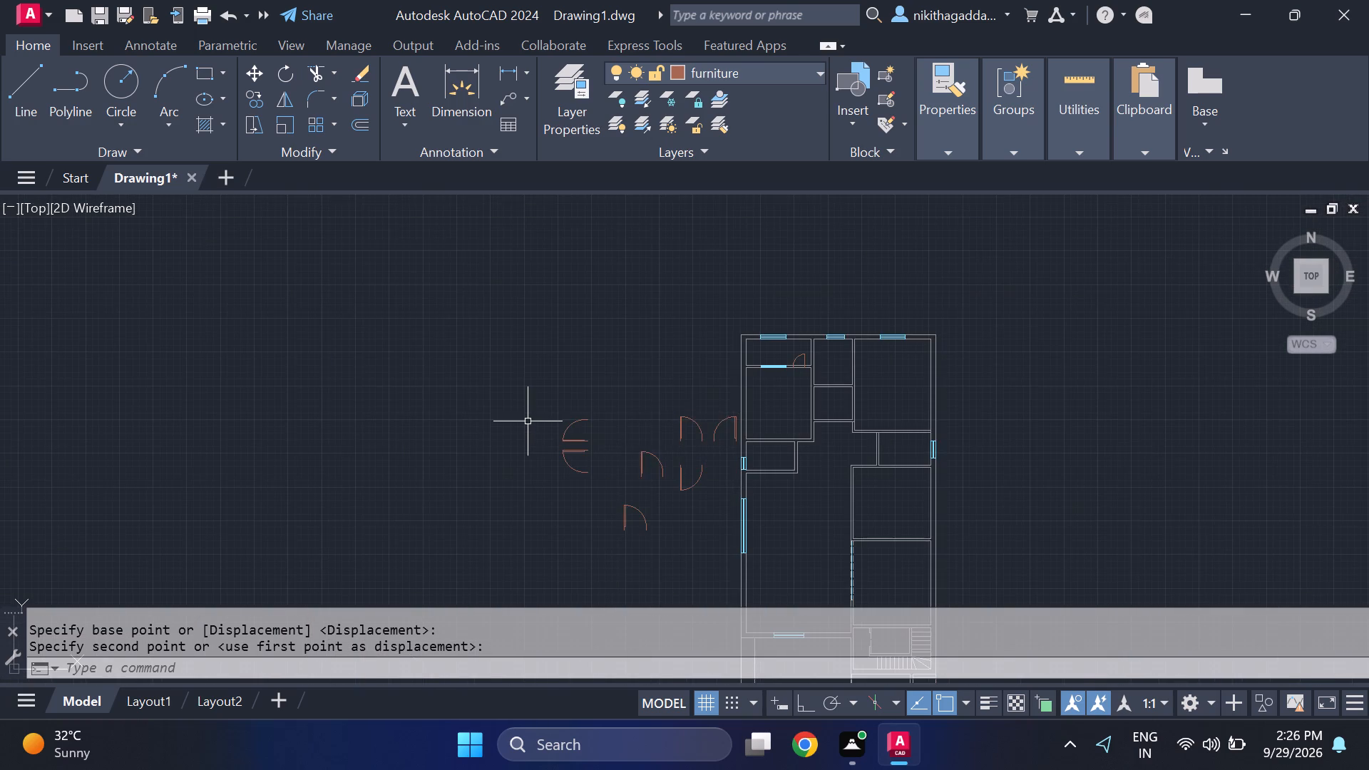
scroll(528, 421, up, 2)
middle_drag(680, 427, 646, 409)
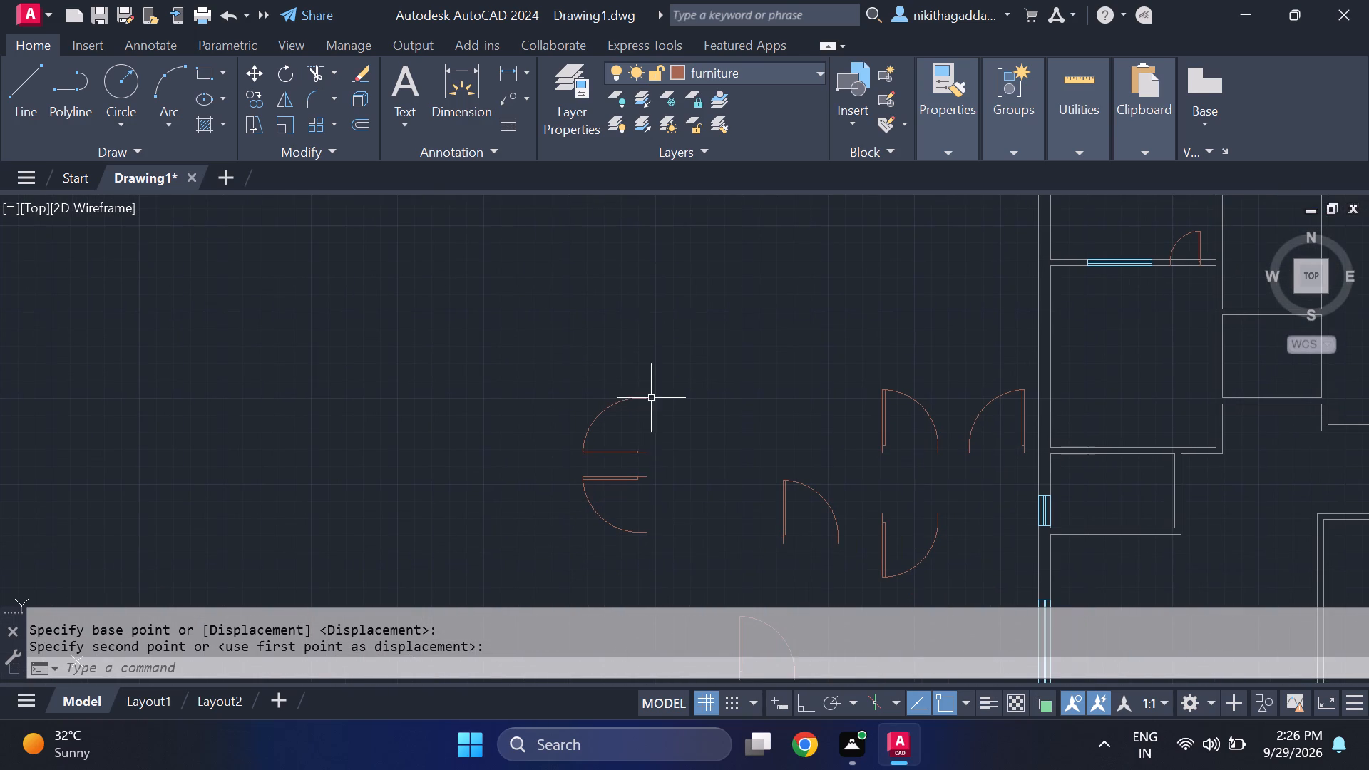
drag(658, 394, 627, 402)
click(513, 425)
key(c)
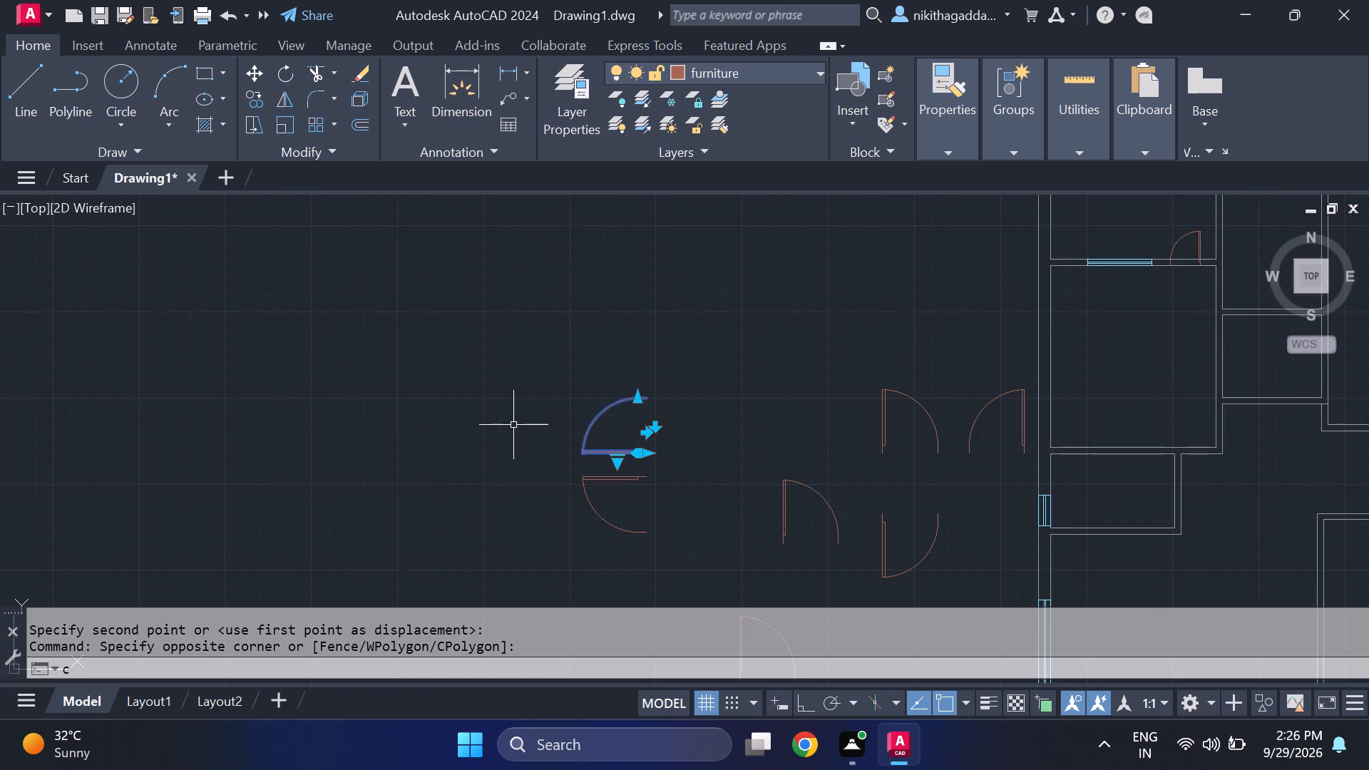
key(BackSpace)
key(m)
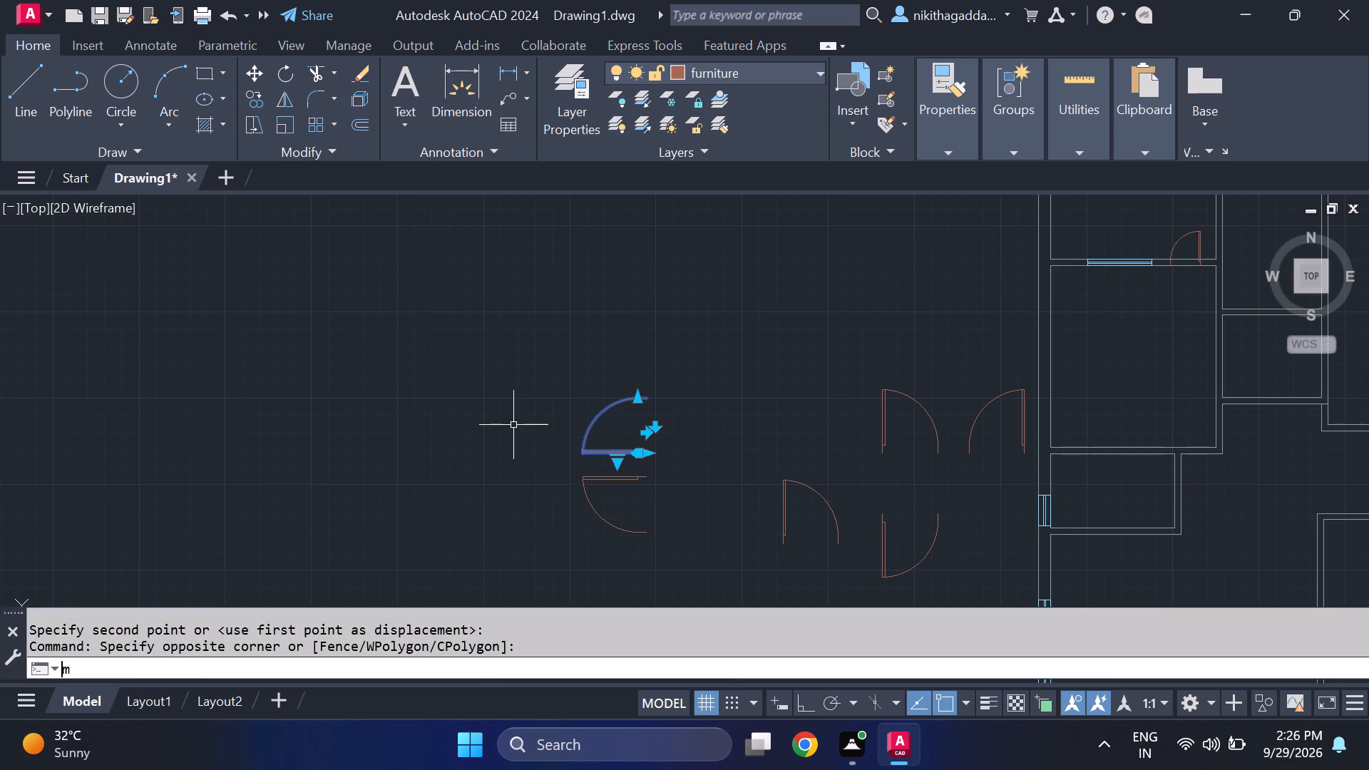
key(Return)
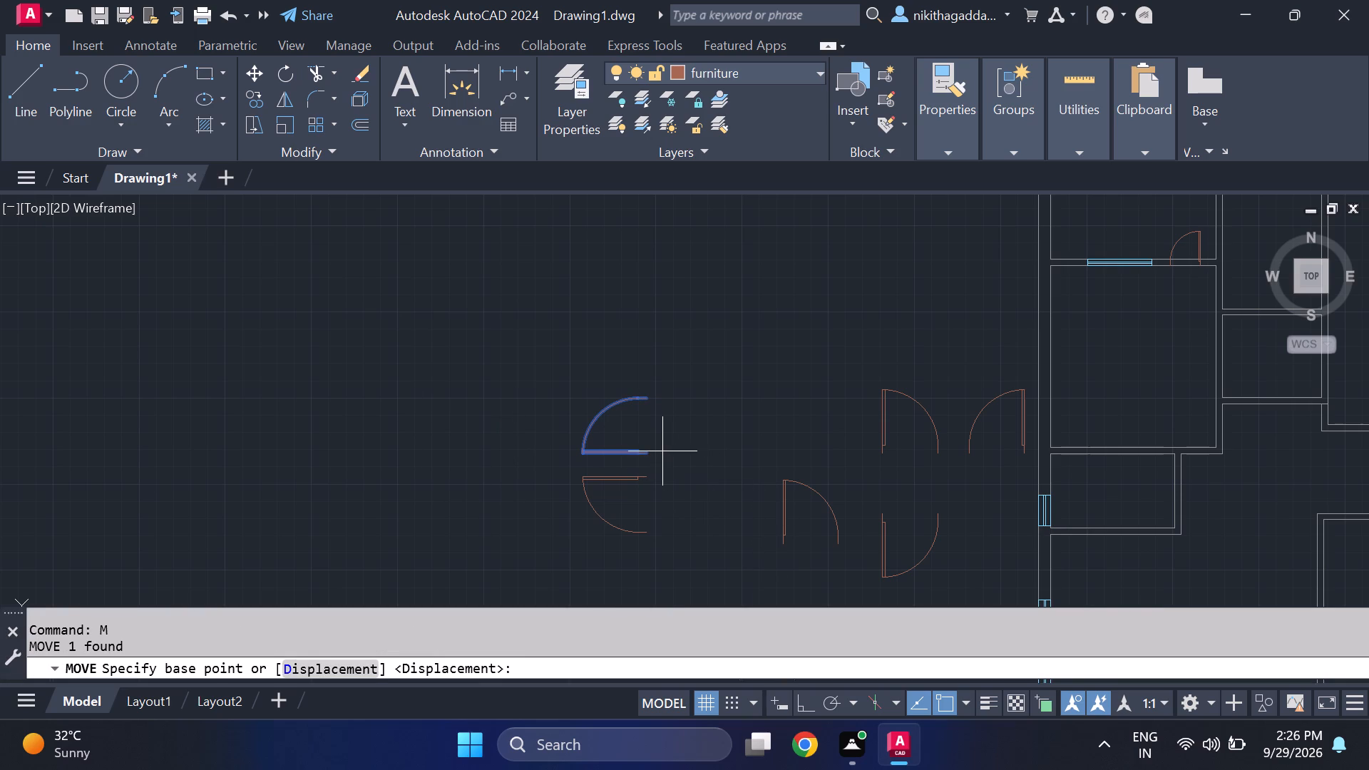
click(650, 451)
scroll(1032, 461, down, 2)
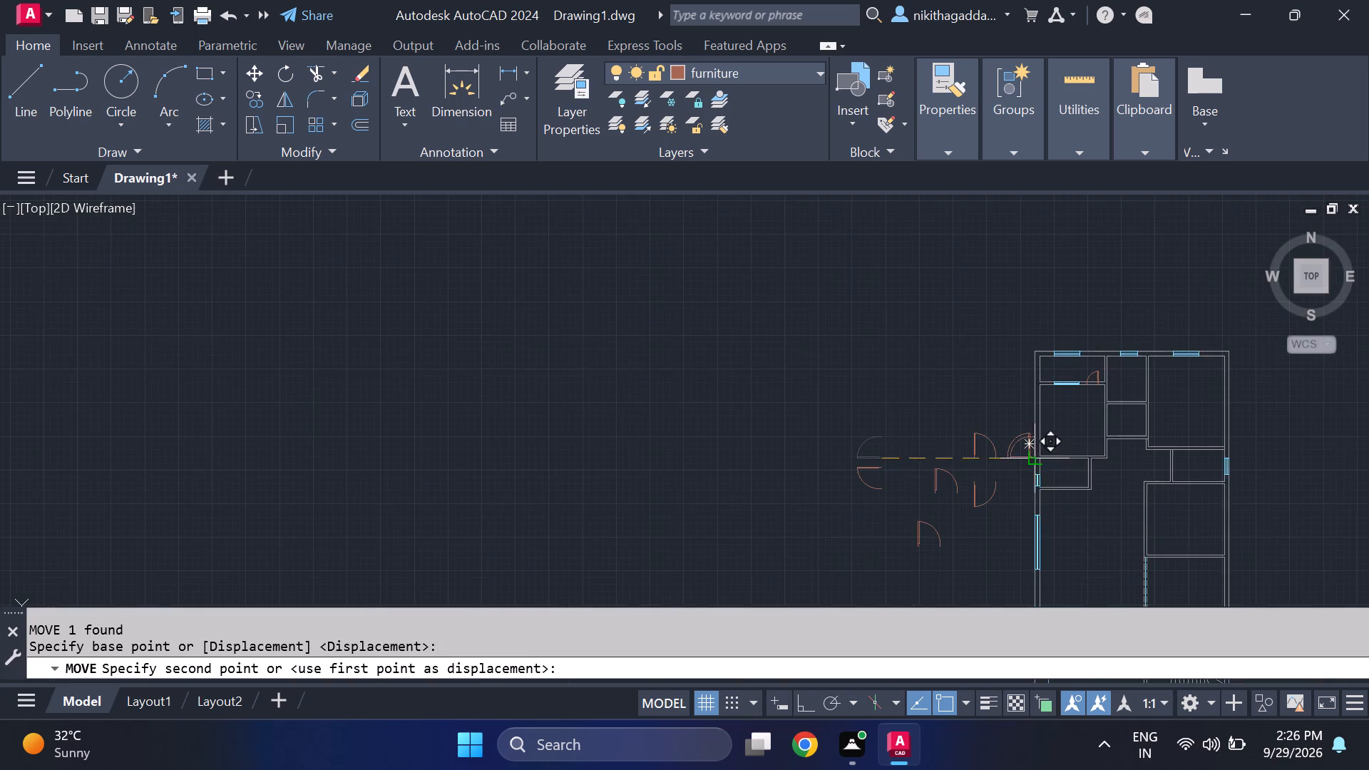
middle_drag(1035, 463, 626, 523)
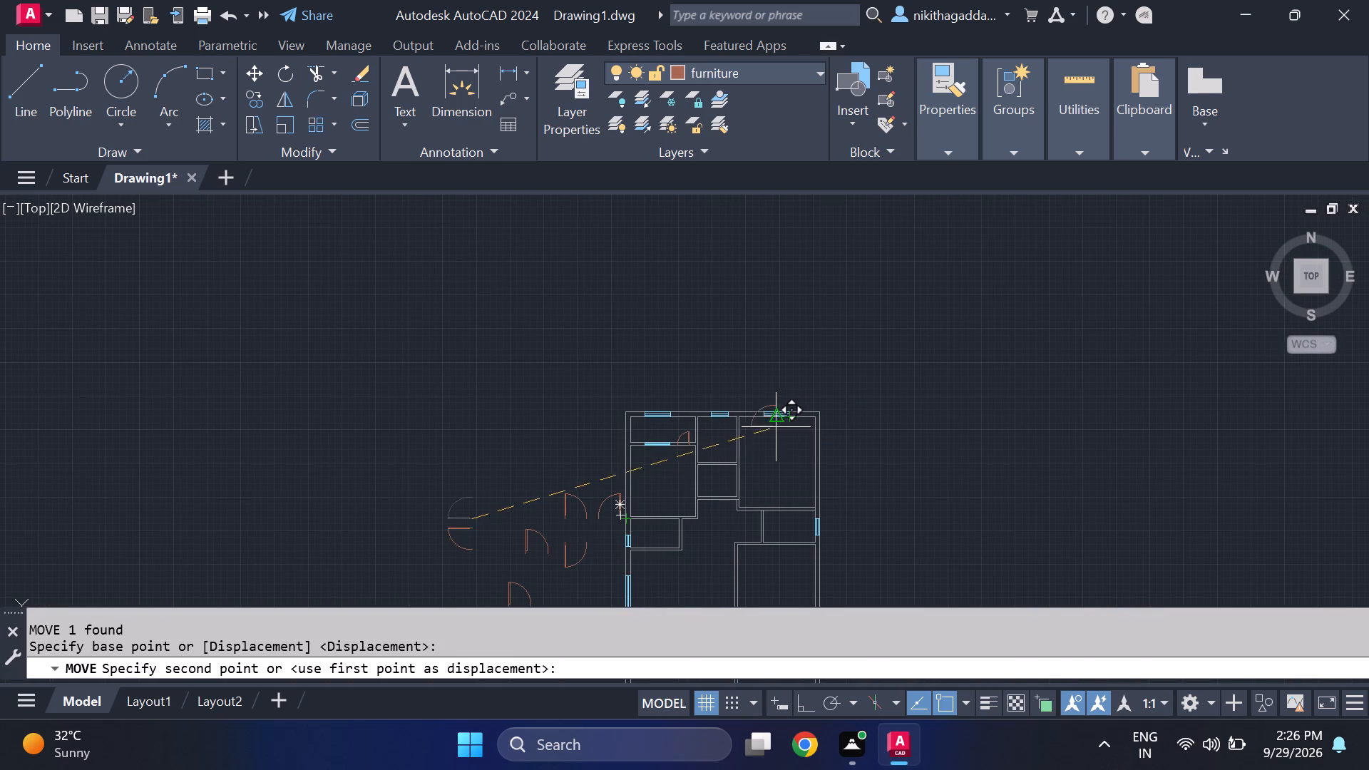
scroll(717, 434, up, 2)
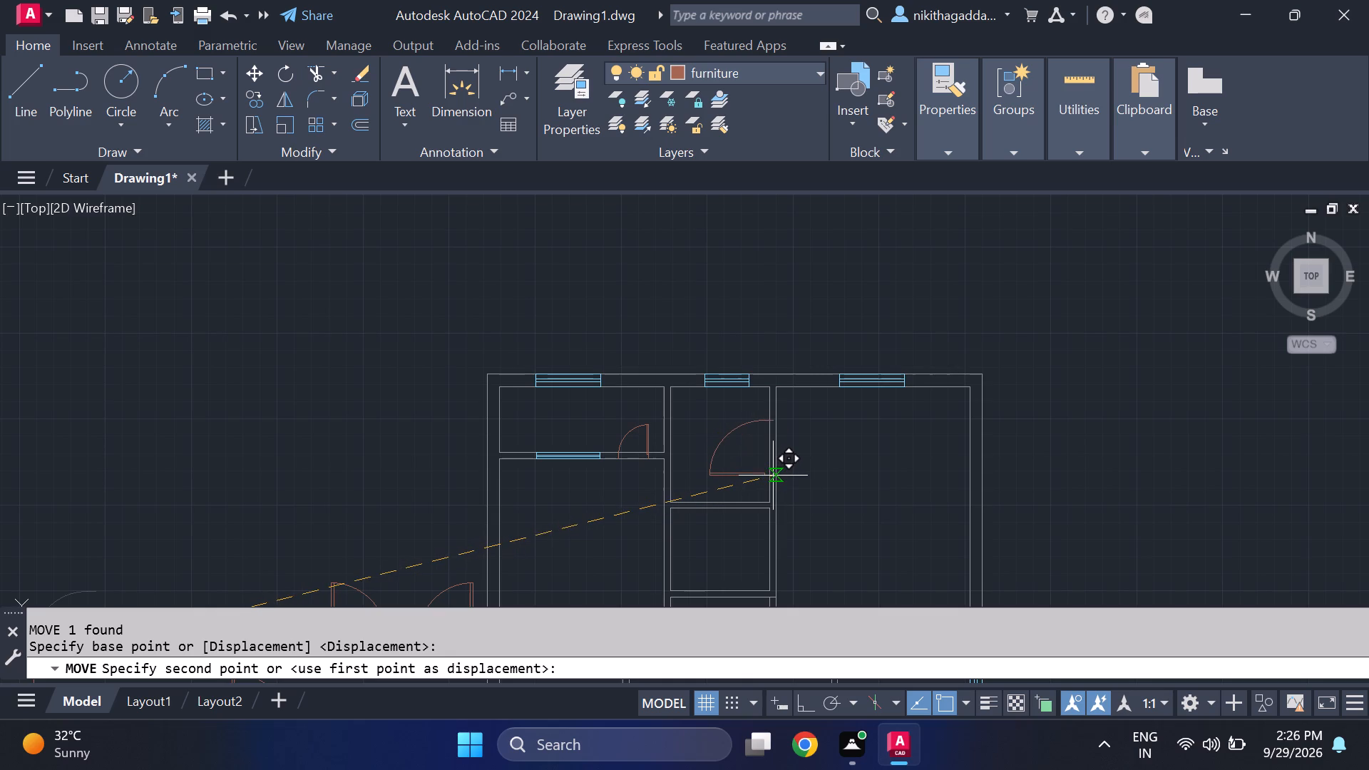
click(773, 486)
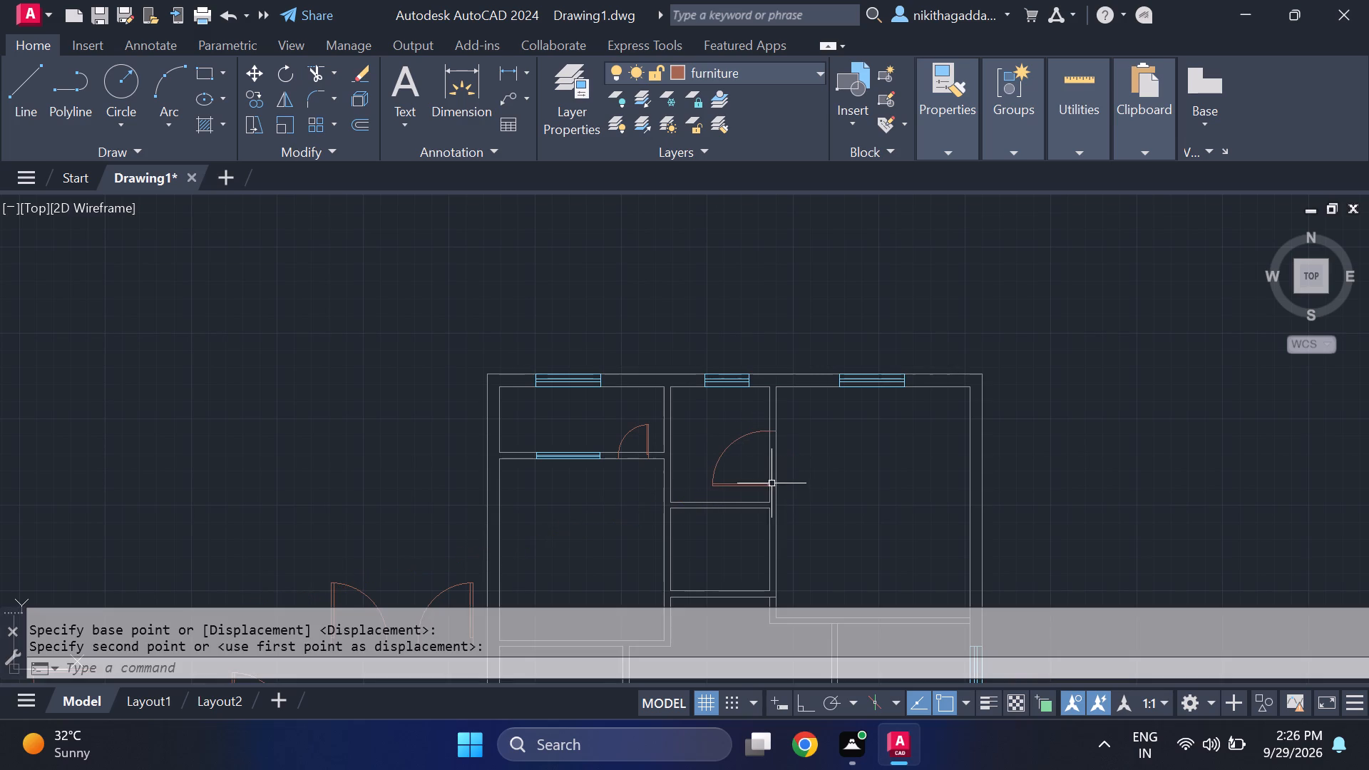
Scale the door in the north-middle room's east wall down to a little over half its size, using its hinge end as base point.
click(757, 473)
click(722, 488)
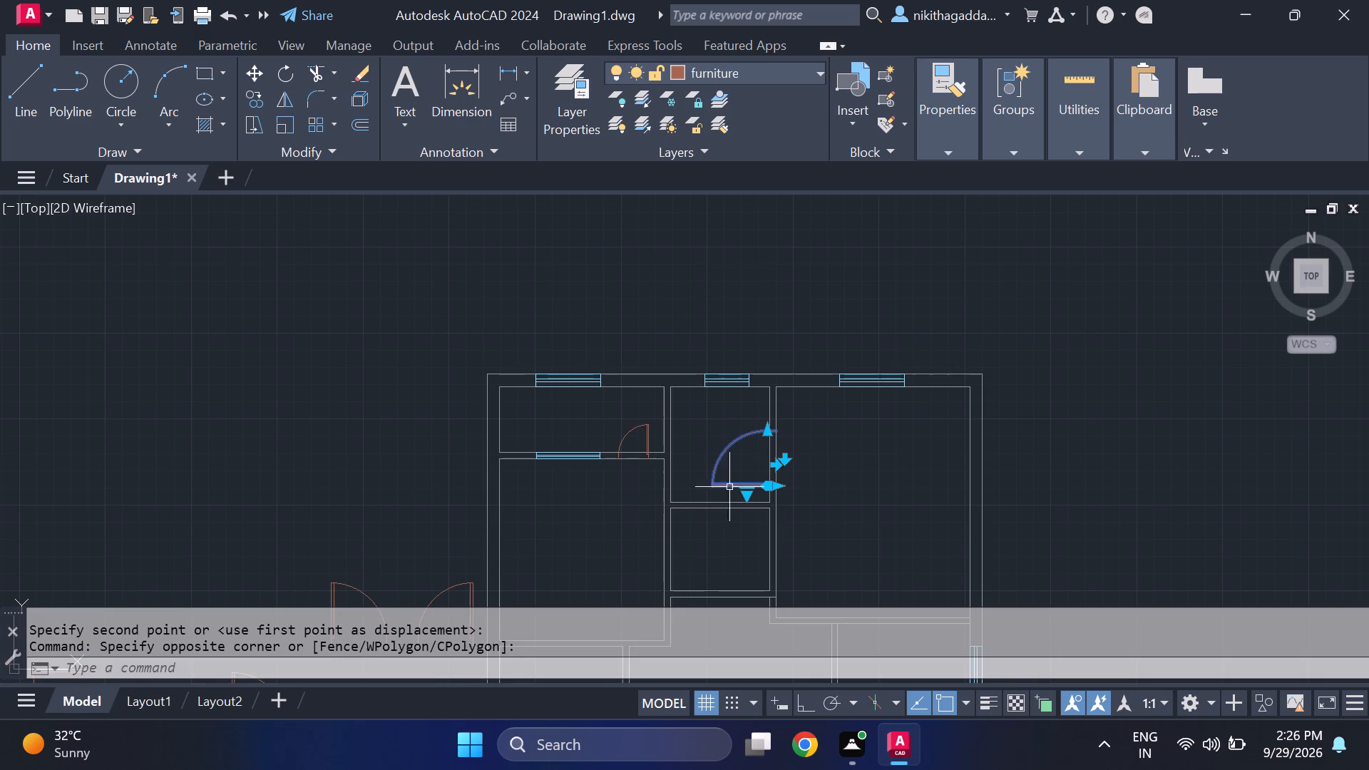
text(scale)
key(Return)
scroll(820, 492, up, 1)
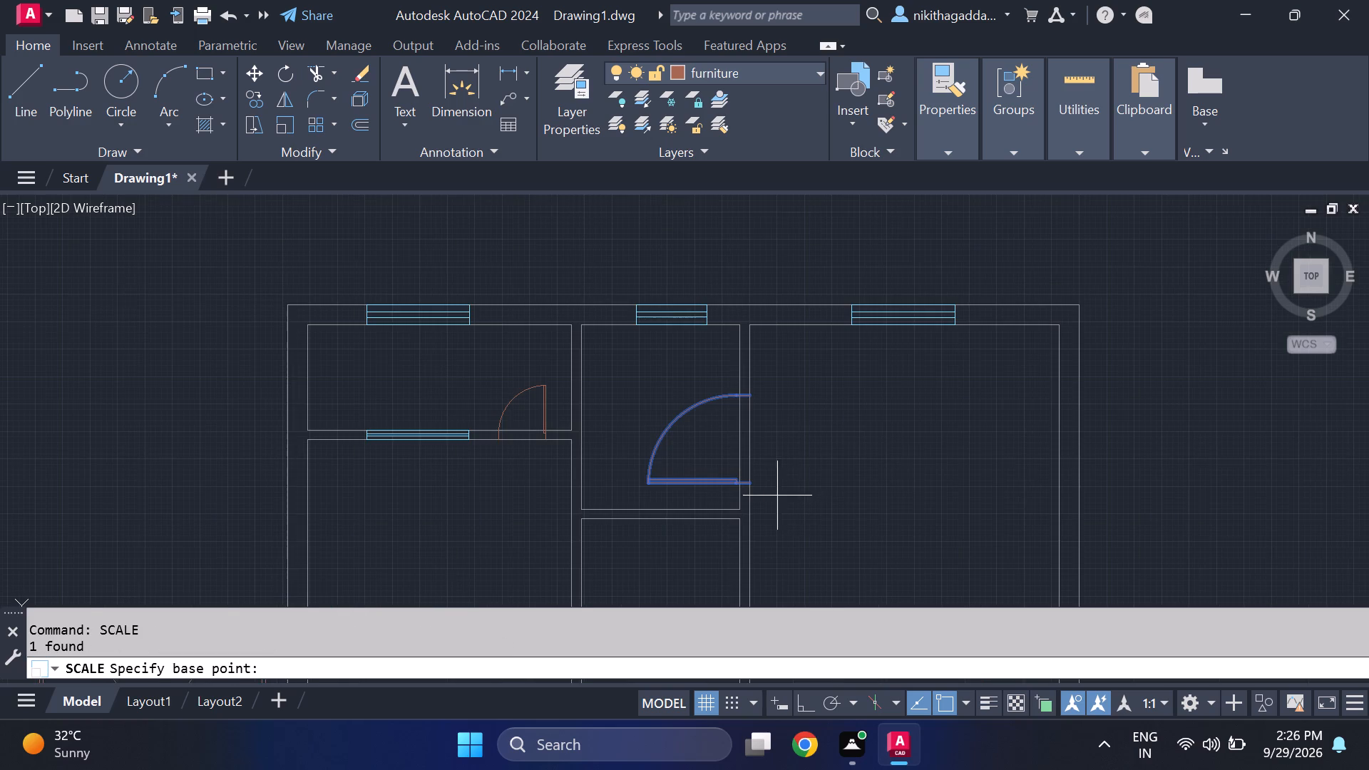
click(753, 481)
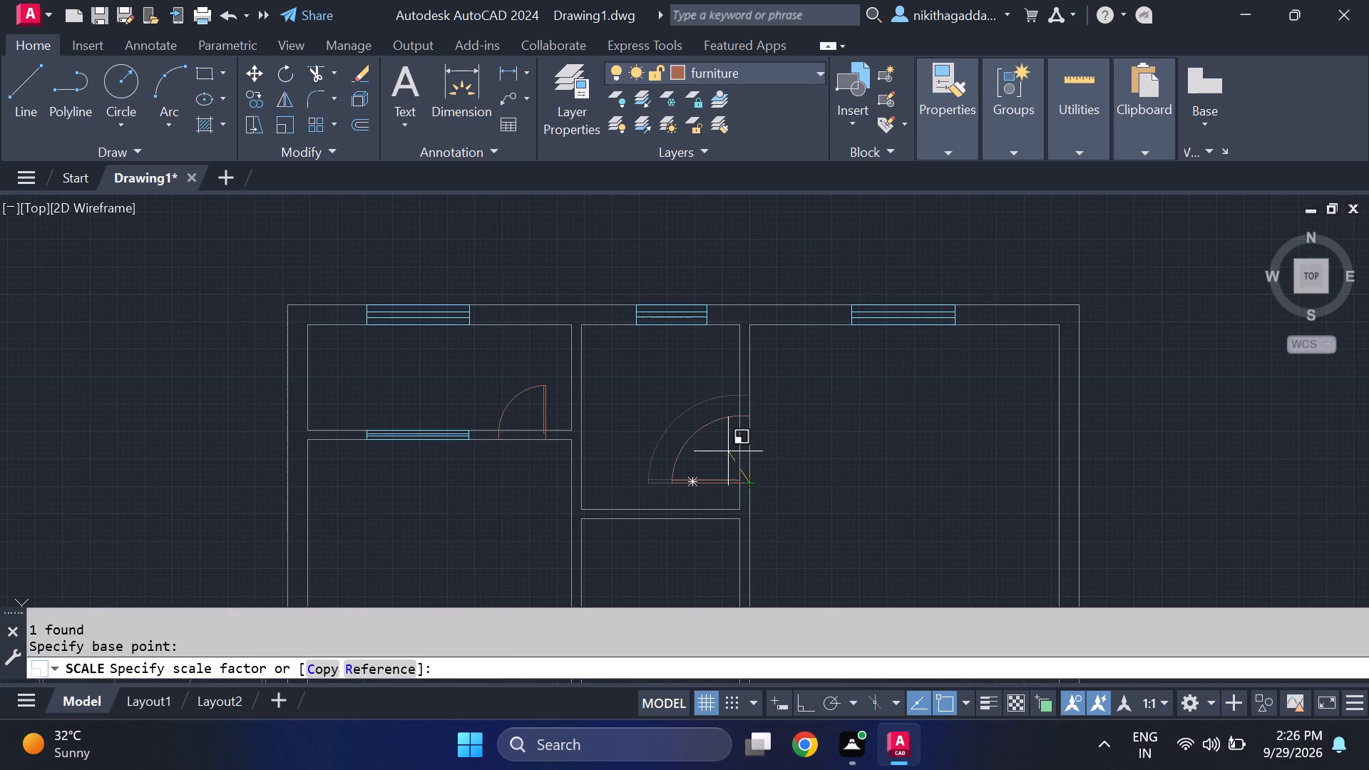
click(731, 456)
scroll(850, 455, down, 1)
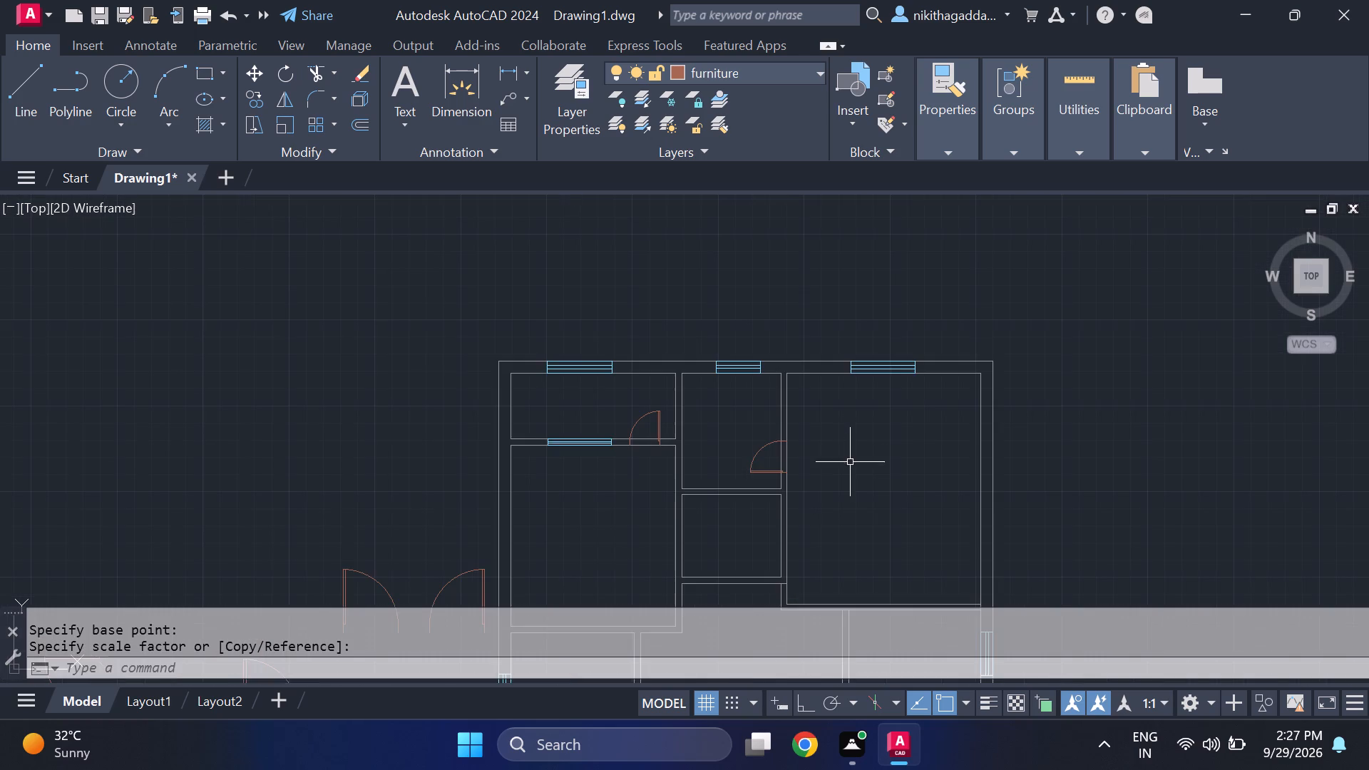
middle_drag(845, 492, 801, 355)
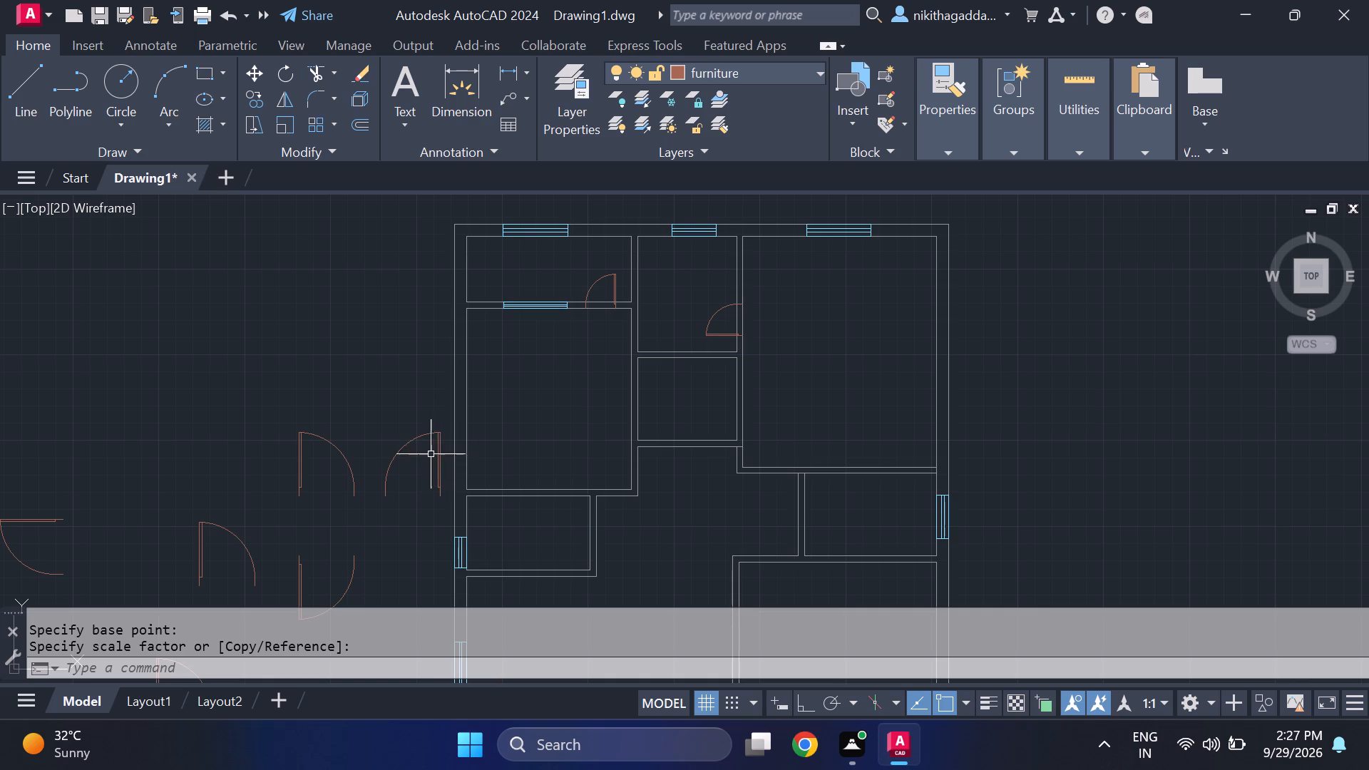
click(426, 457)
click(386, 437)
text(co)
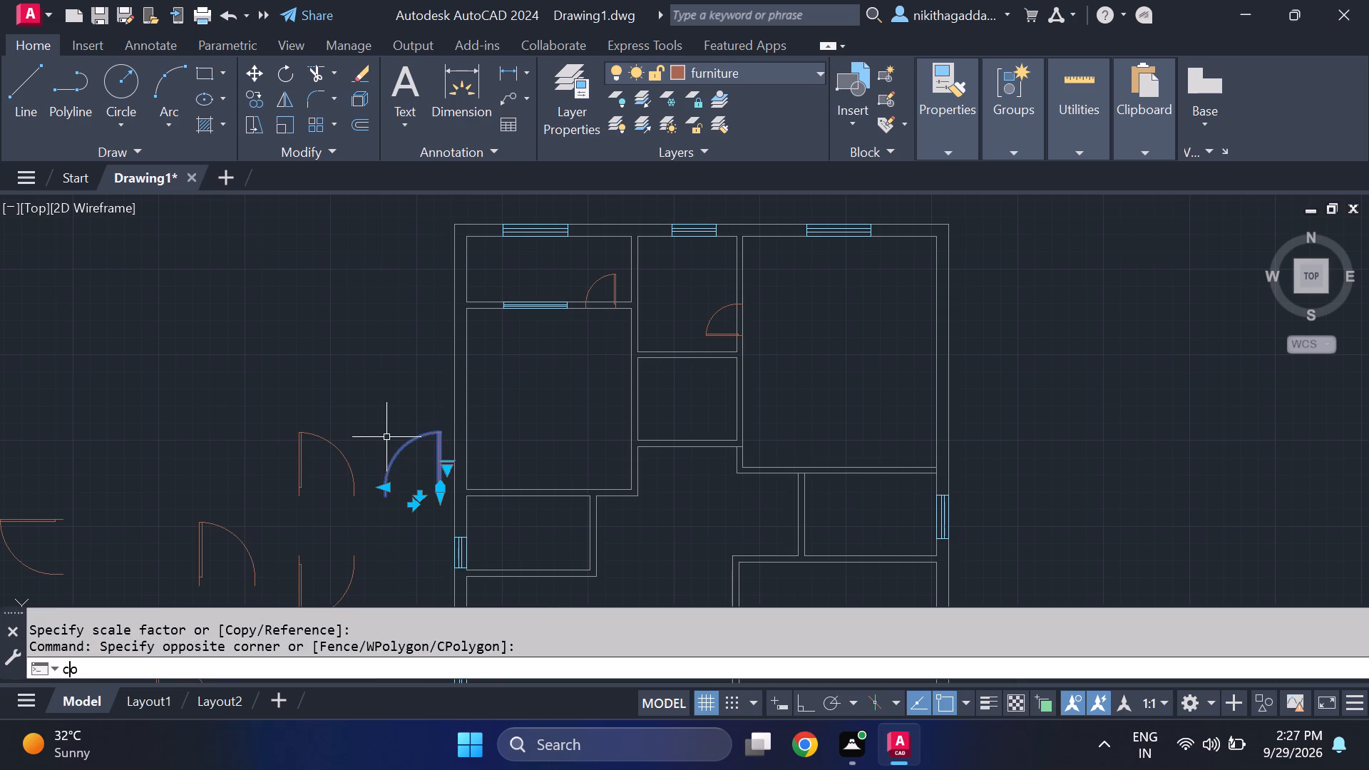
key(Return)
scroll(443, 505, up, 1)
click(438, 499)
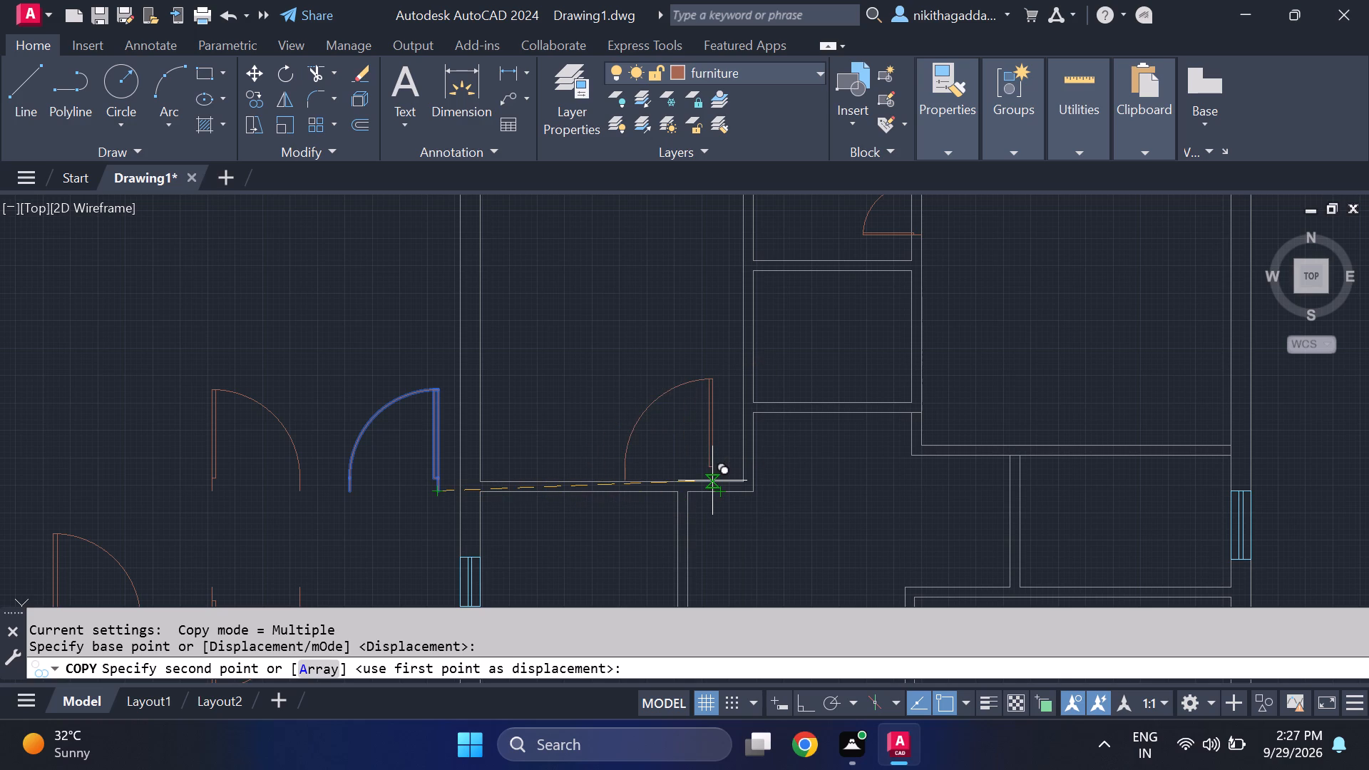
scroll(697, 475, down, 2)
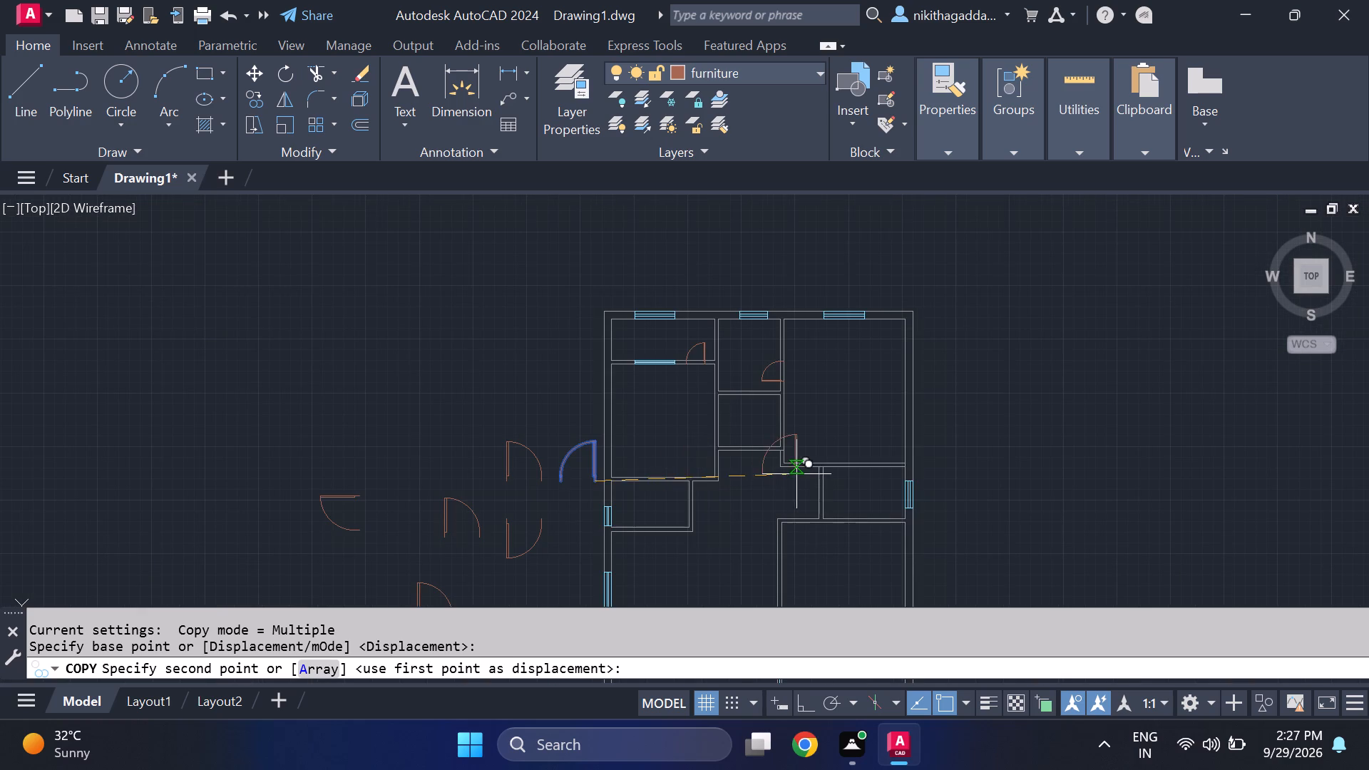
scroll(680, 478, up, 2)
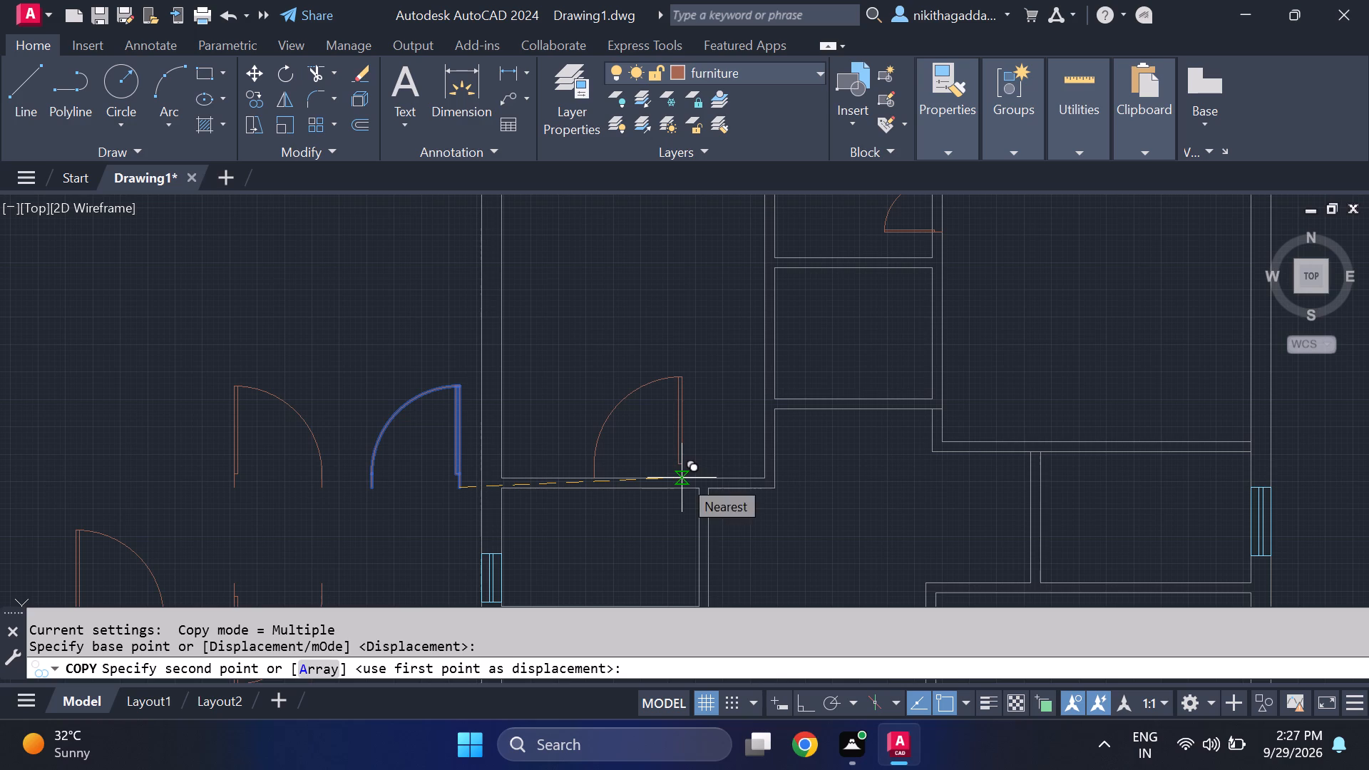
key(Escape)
Copy the northwest room's small door from its hinge end to the lower south-wall line of the room below, near the southeast corner.
scroll(637, 503, down, 2)
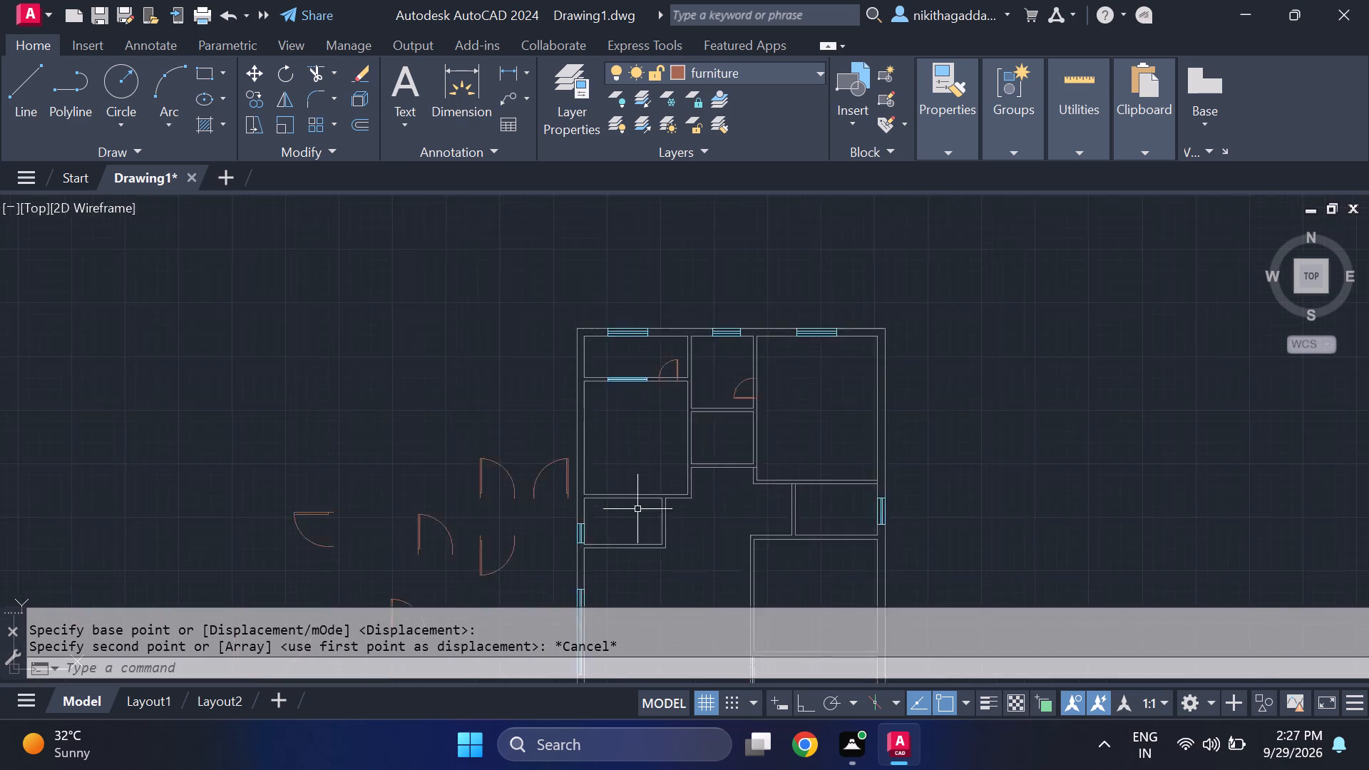
scroll(637, 509, down, 1)
scroll(665, 395, up, 2)
click(651, 444)
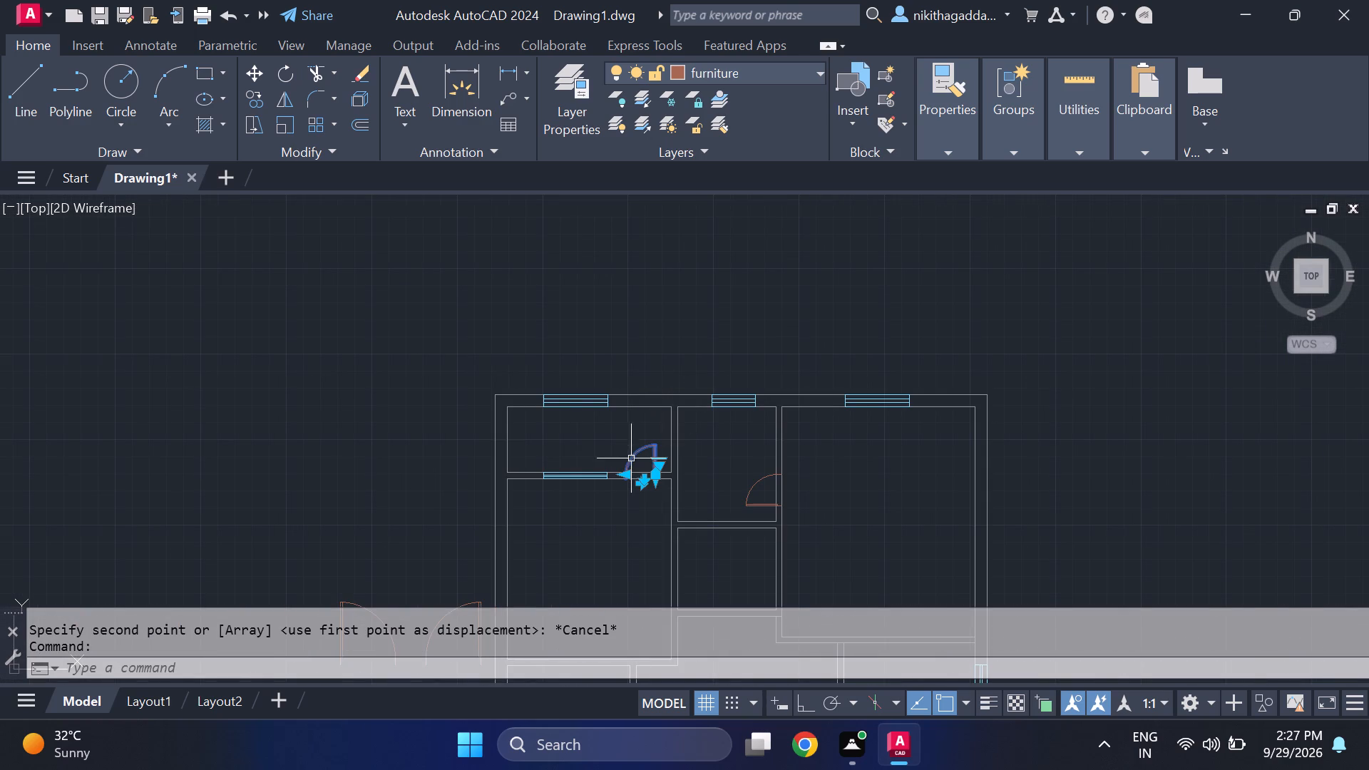
text(co)
key(Return)
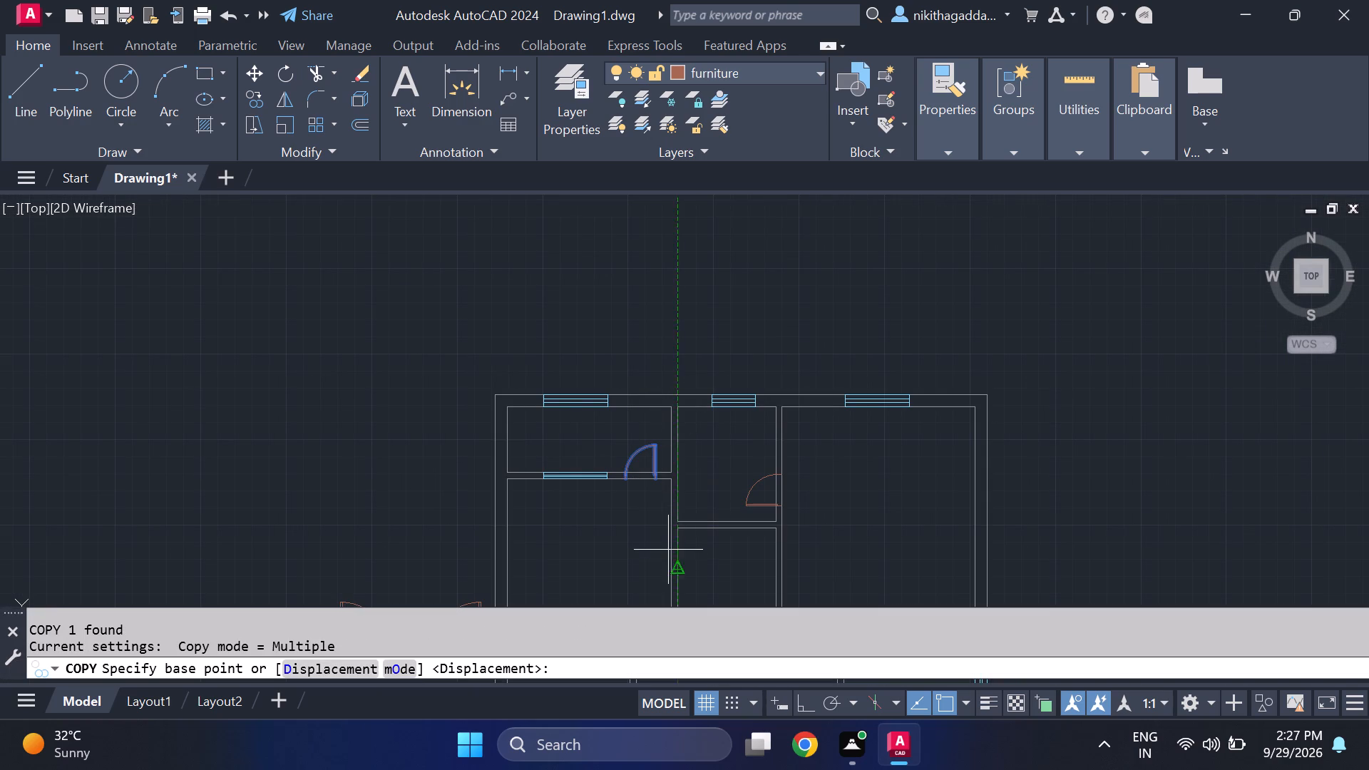
scroll(662, 522, up, 3)
click(637, 354)
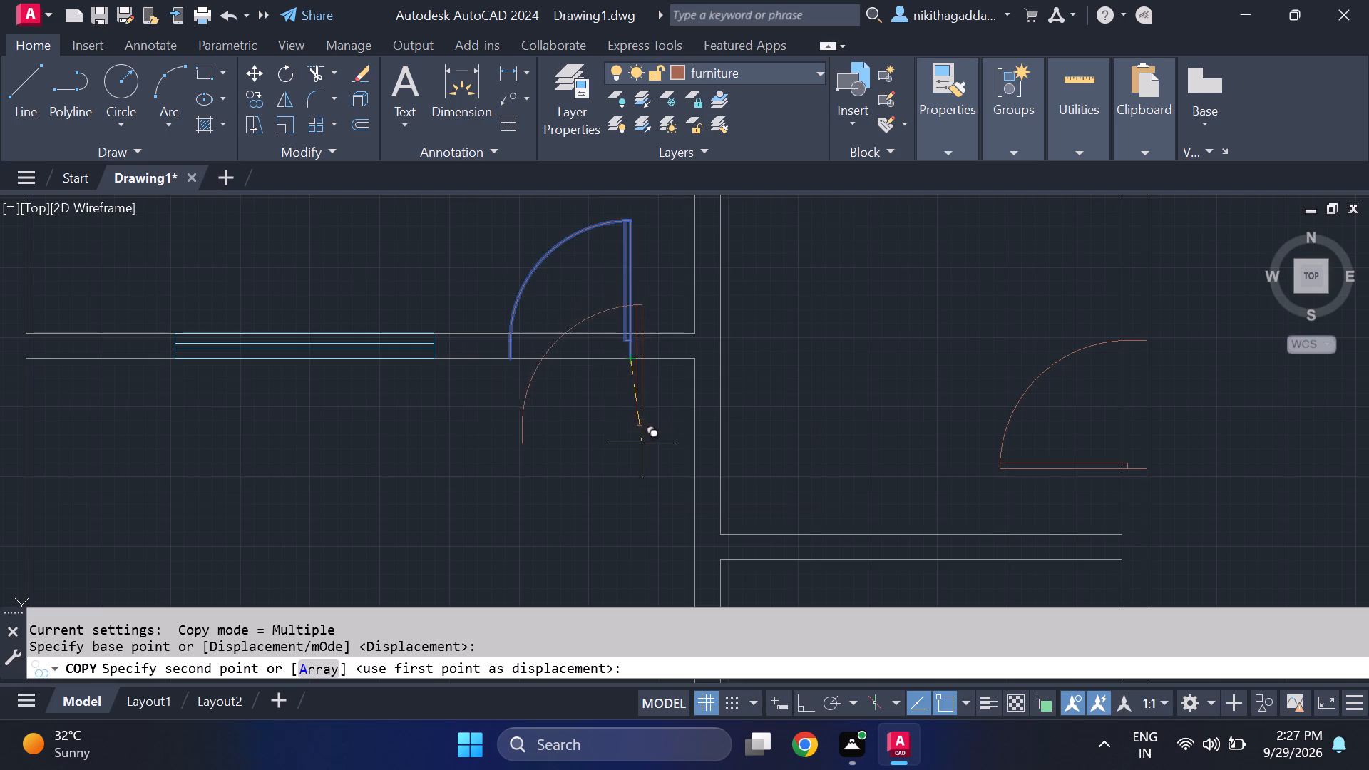
scroll(637, 486, down, 3)
middle_drag(653, 575, 642, 370)
scroll(635, 434, up, 3)
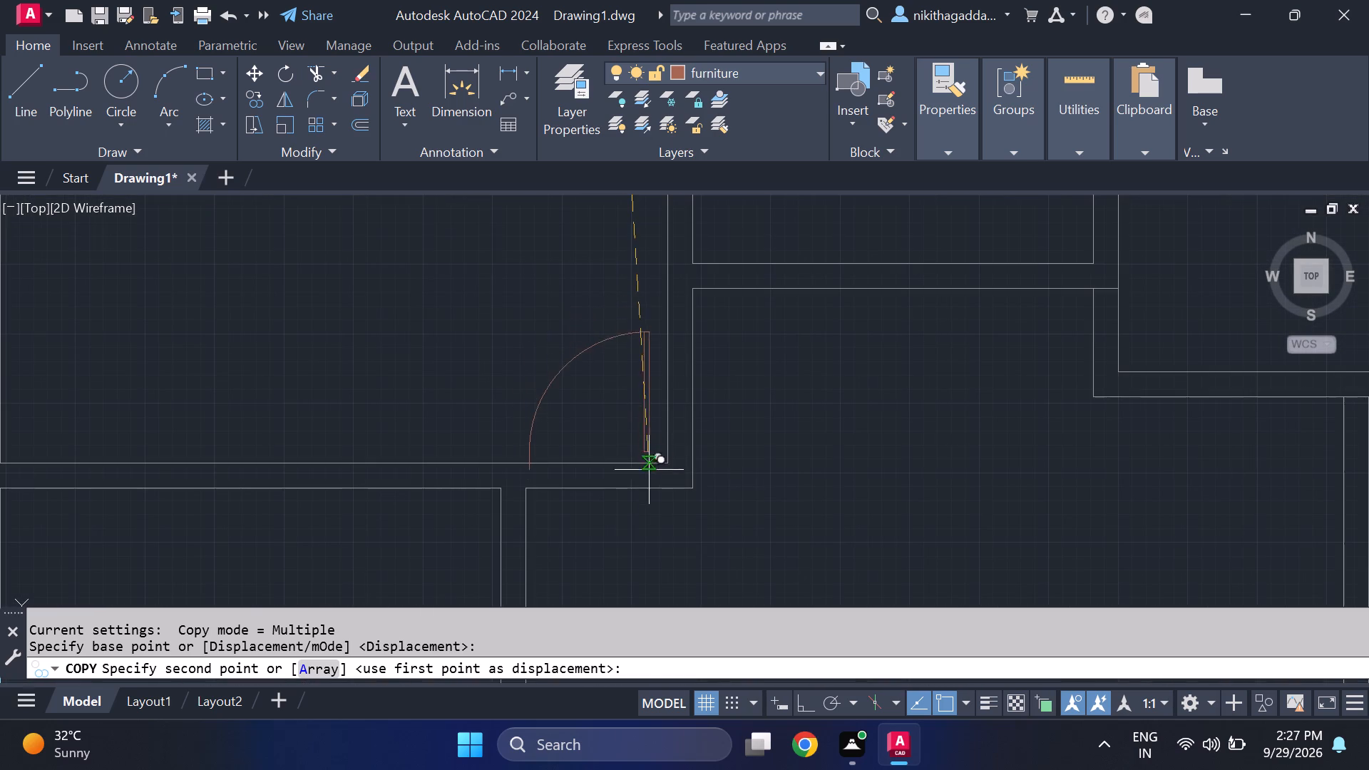
click(654, 485)
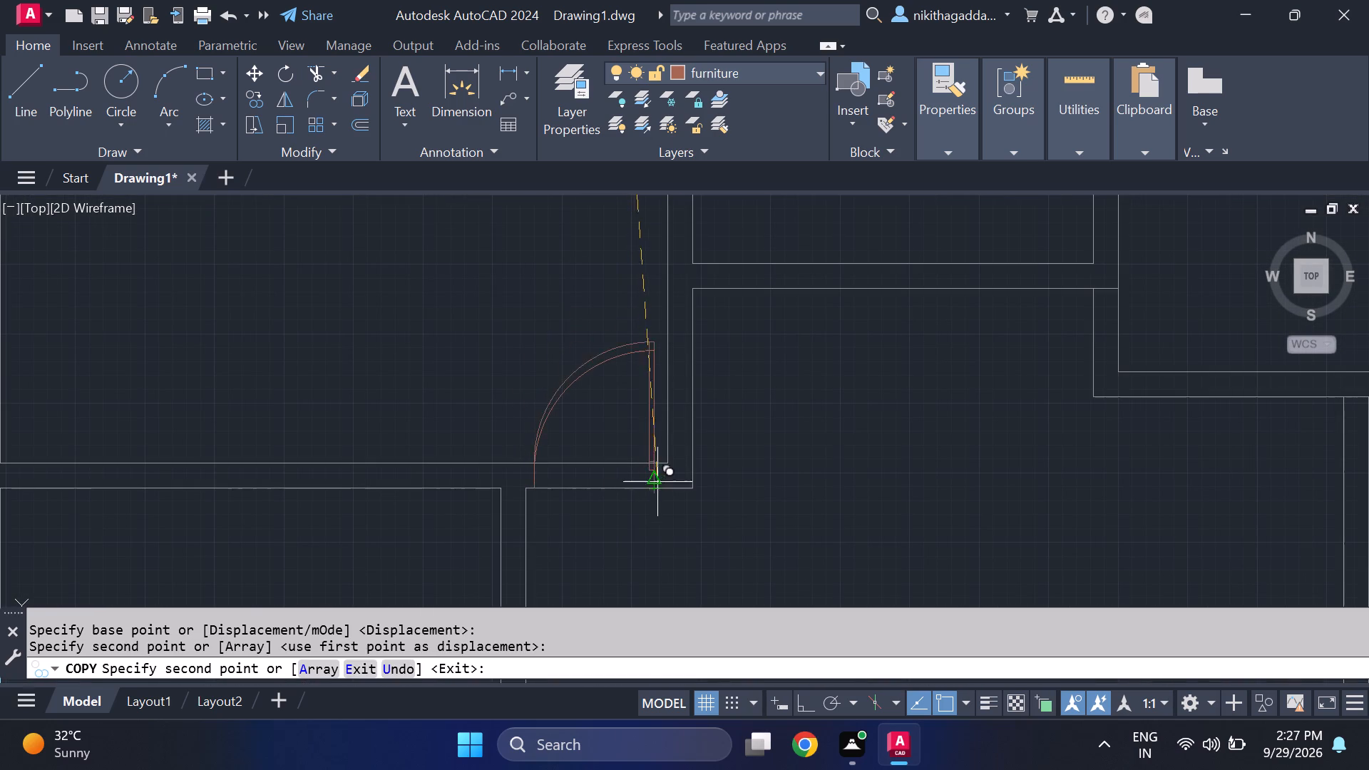
scroll(835, 436, down, 4)
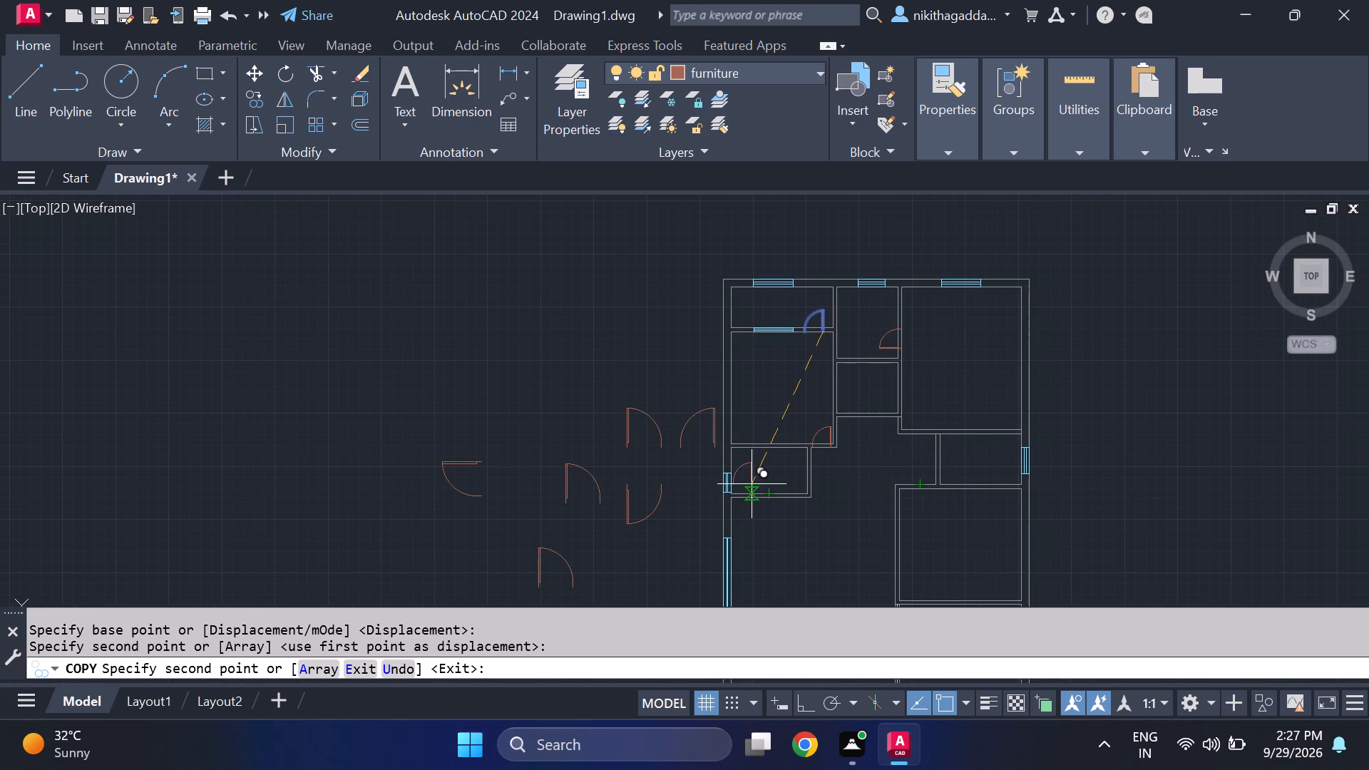
key(Escape)
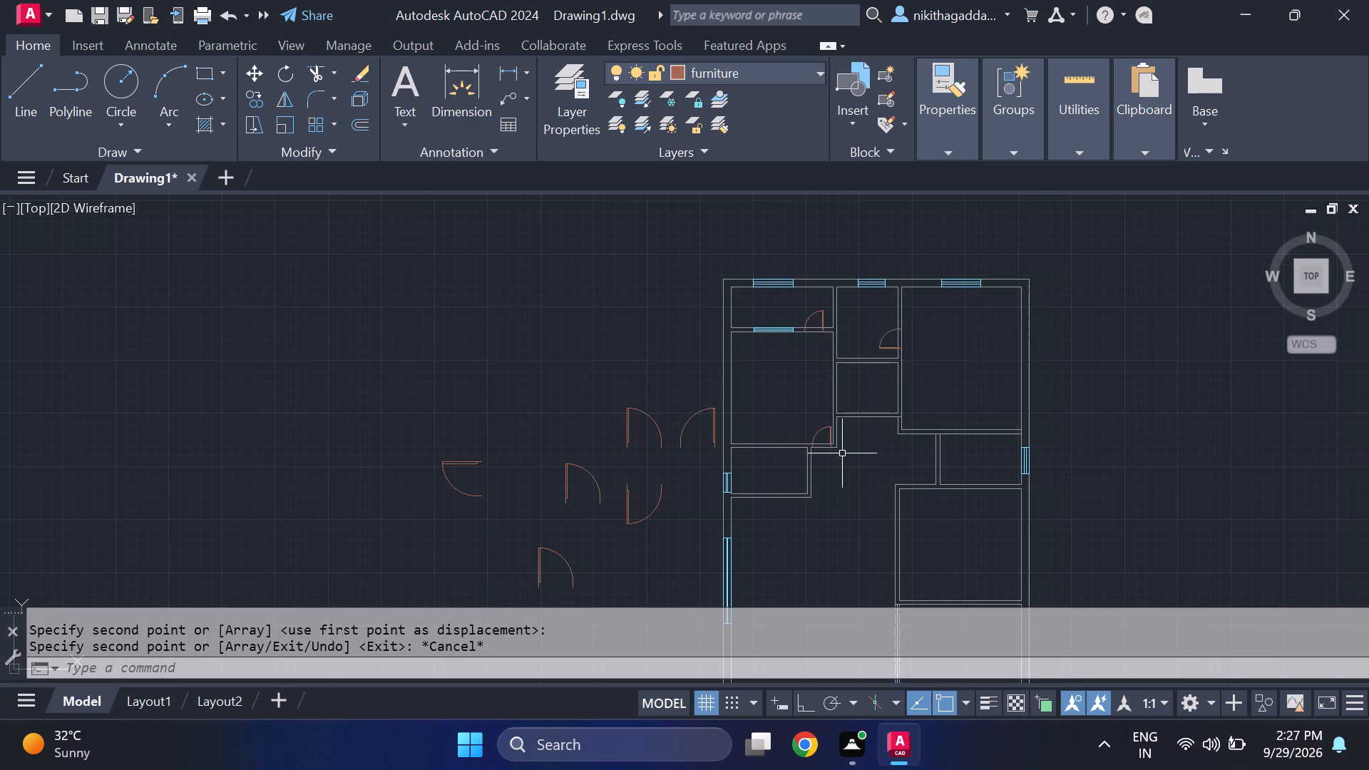
Mirror the copied small door across a vertical line in the hall east of it, with Ortho on, keeping the source door.
scroll(844, 449, up, 2)
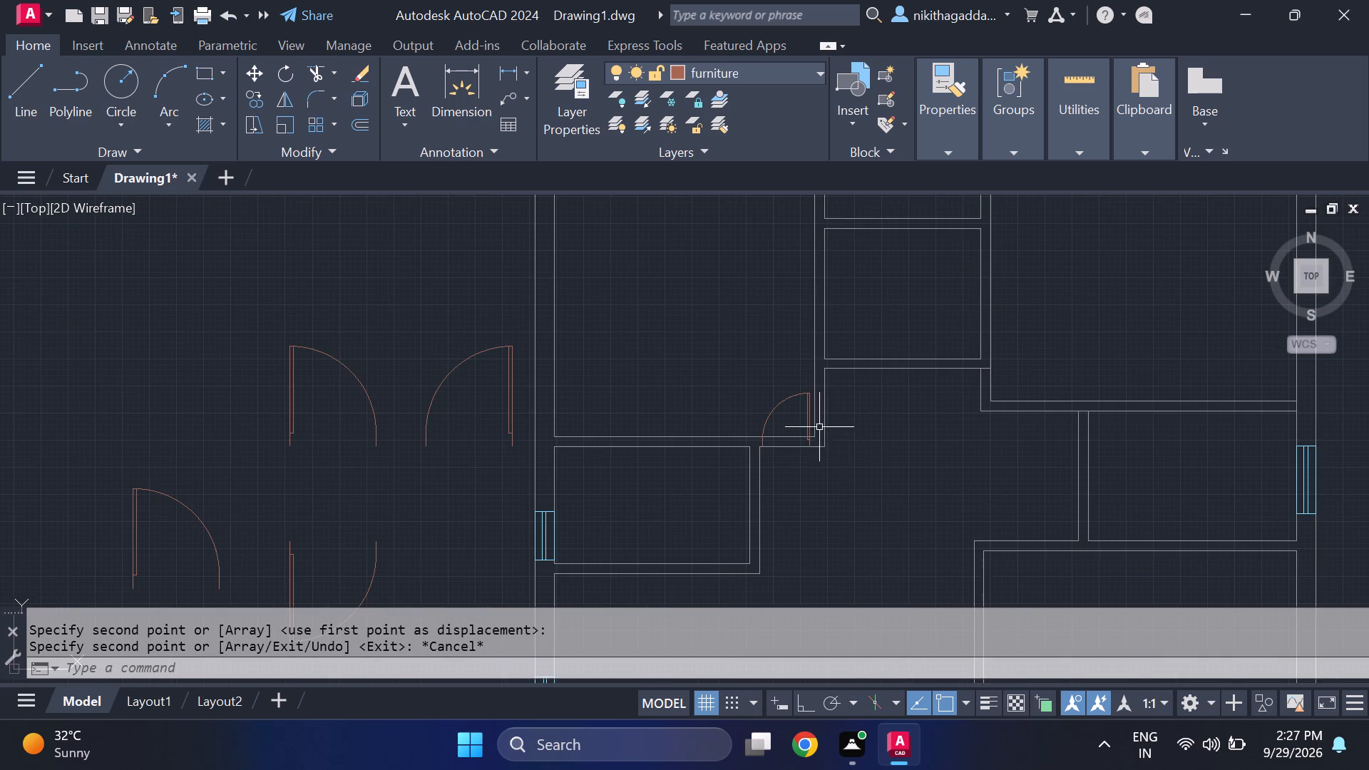
scroll(819, 427, up, 3)
scroll(805, 416, down, 2)
scroll(803, 414, up, 2)
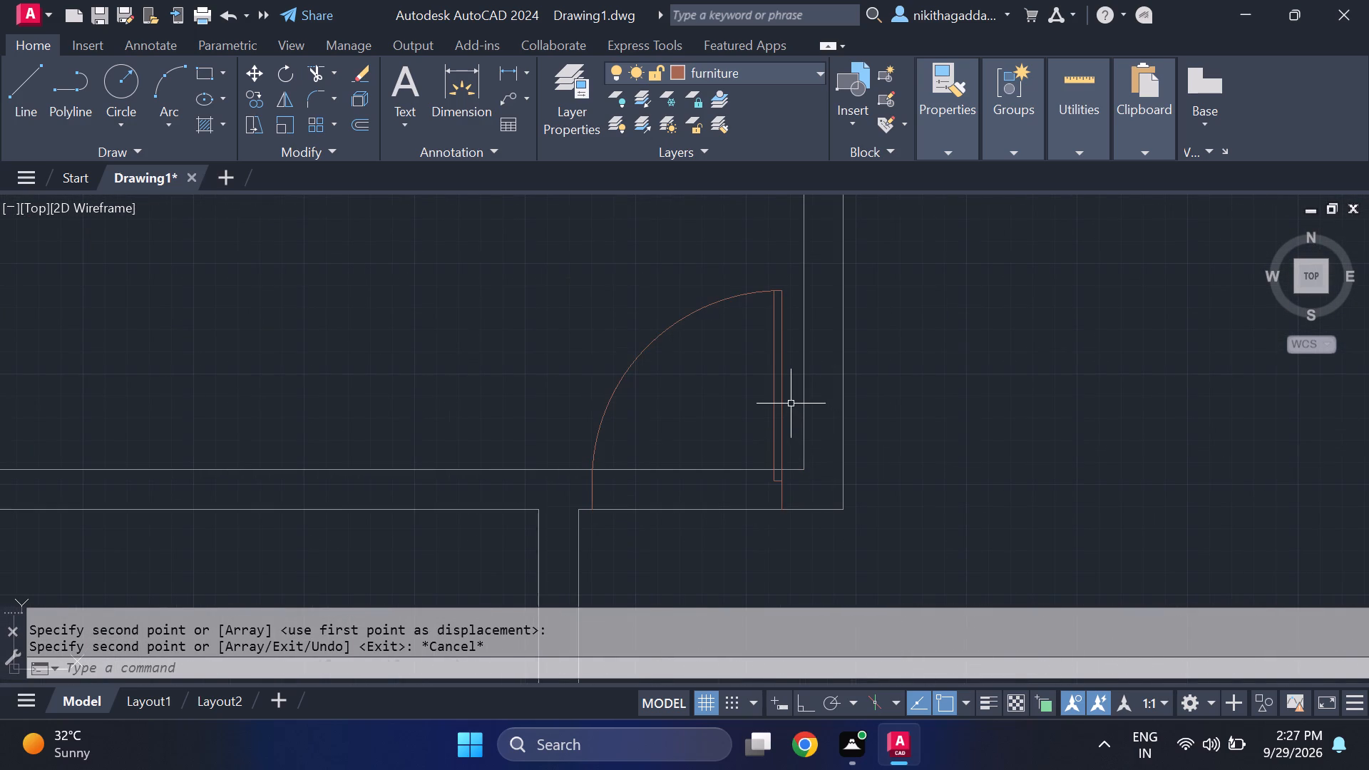
click(791, 404)
click(710, 410)
text(mi)
key(Return)
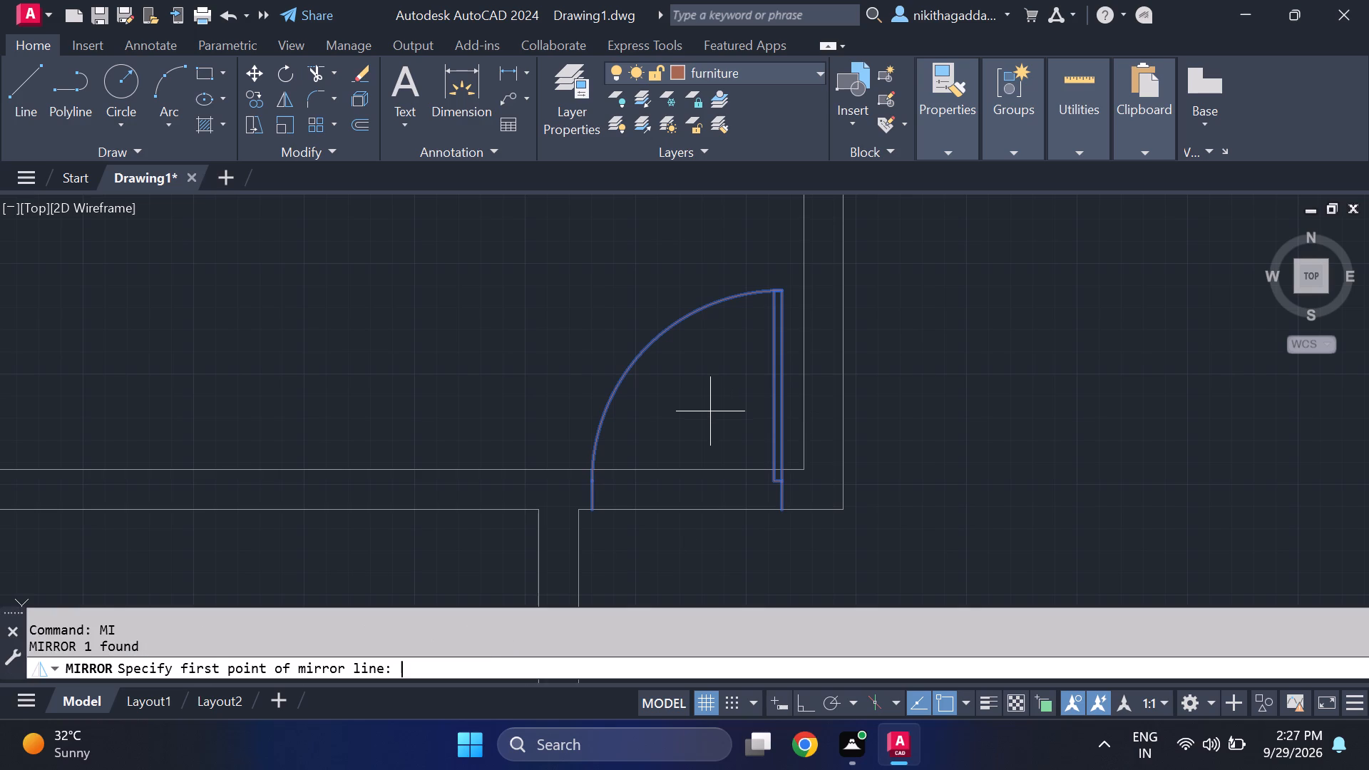
drag(1077, 257, 1078, 273)
scroll(1087, 496, down, 4)
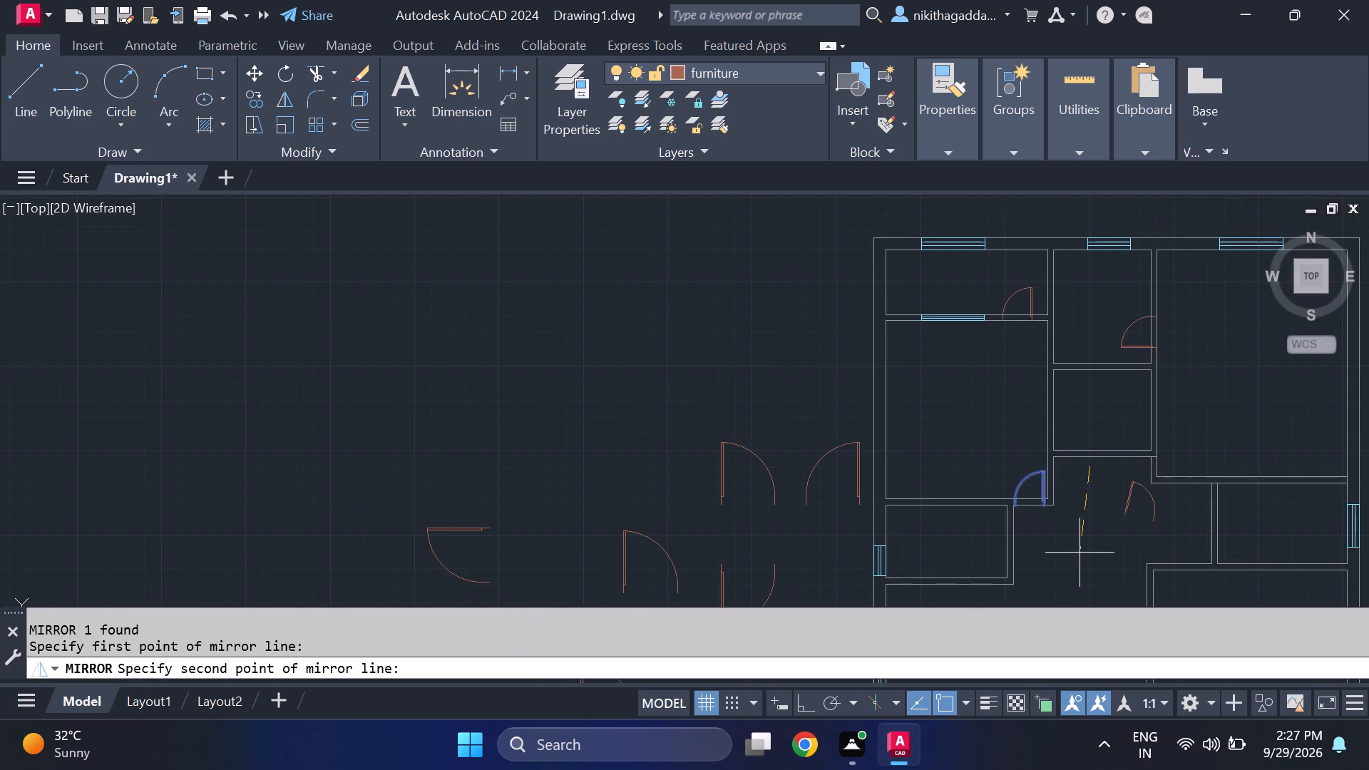
key(F8)
click(1079, 553)
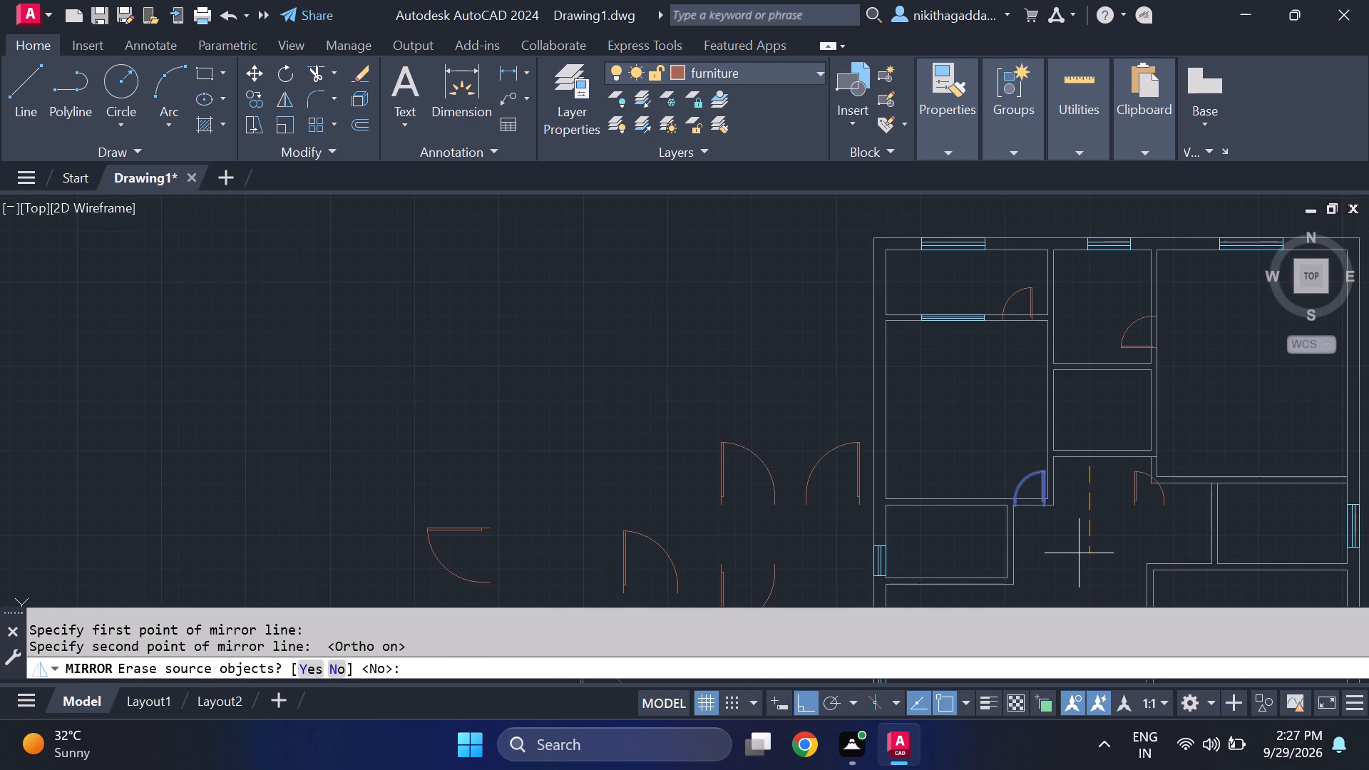
text(no)
key(Return)
scroll(1173, 484, up, 1)
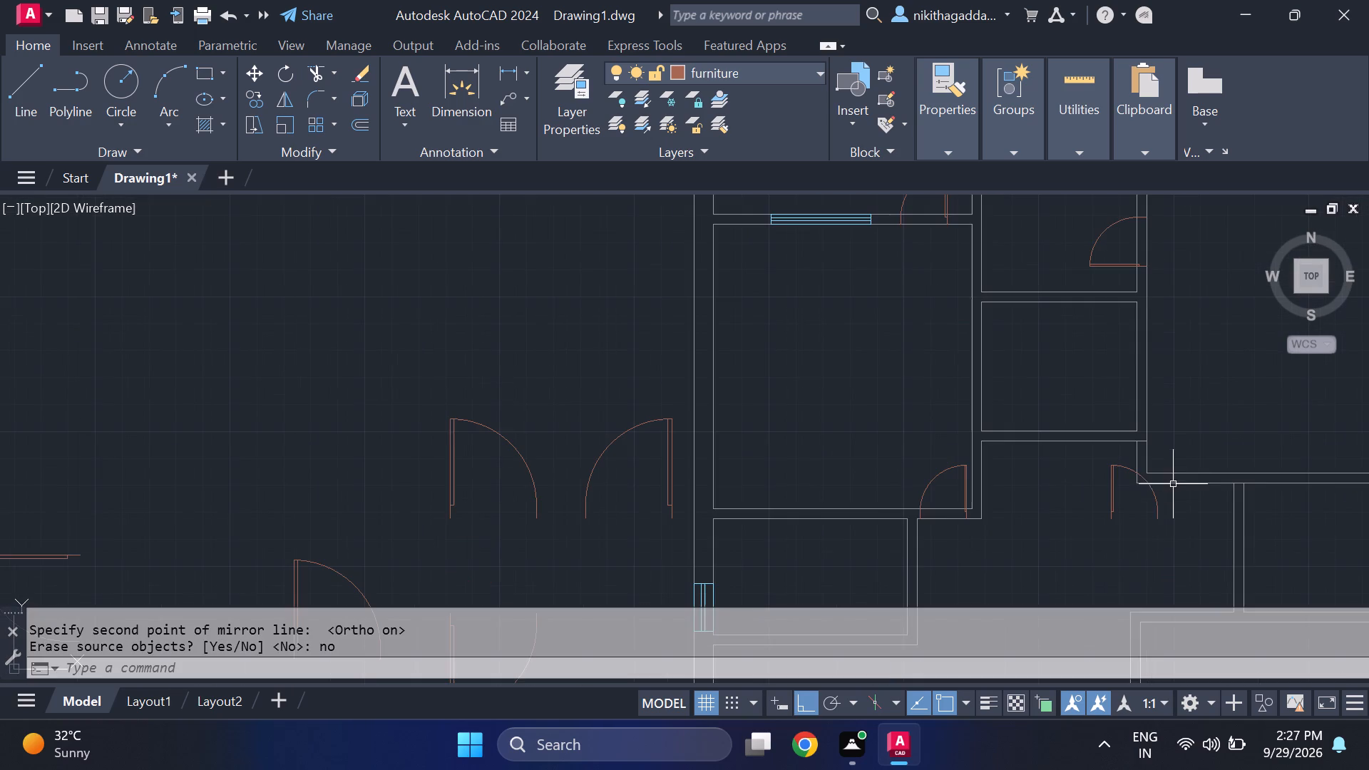
Move the mirrored door from its hinge end to the northeast room's lower south-wall line, near the southwest corner, with Ortho off.
click(1166, 496)
click(1141, 507)
key(m)
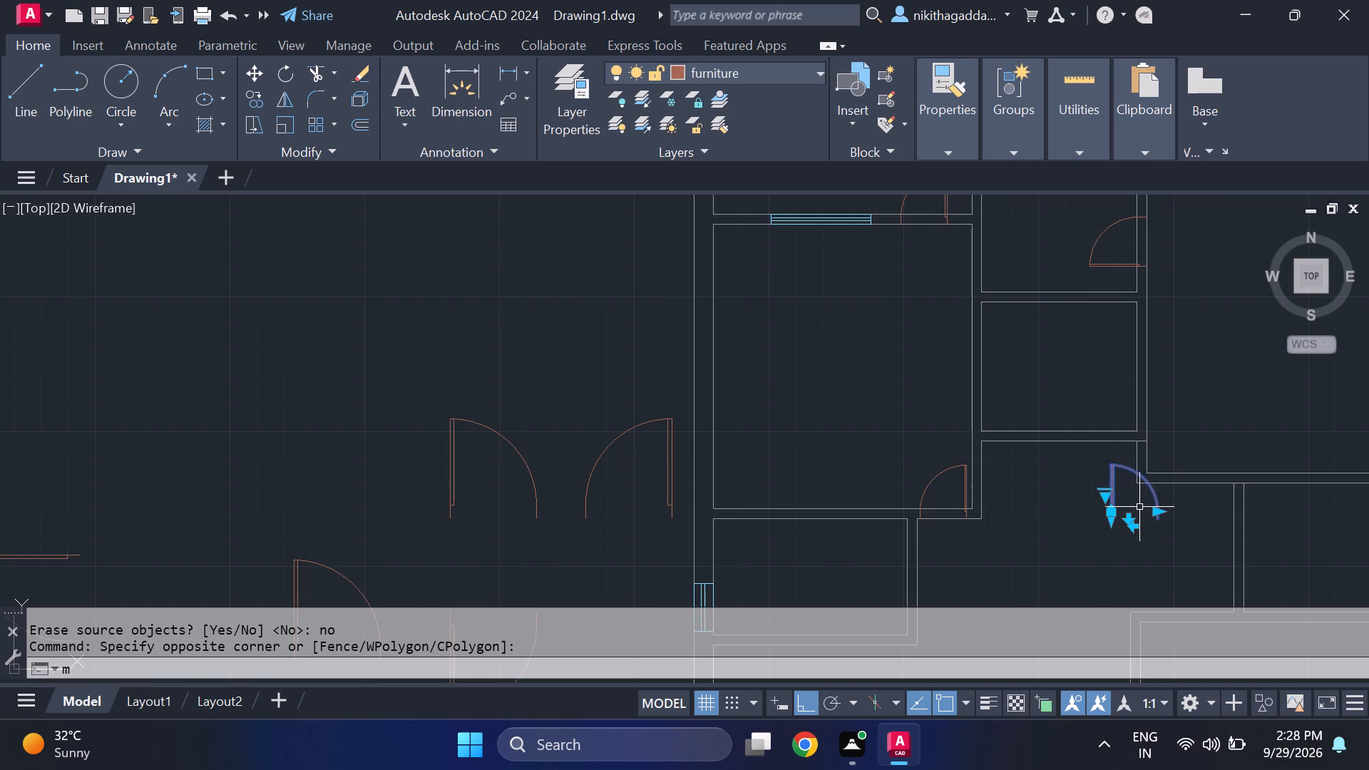
key(Return)
scroll(1149, 513, up, 2)
click(1052, 532)
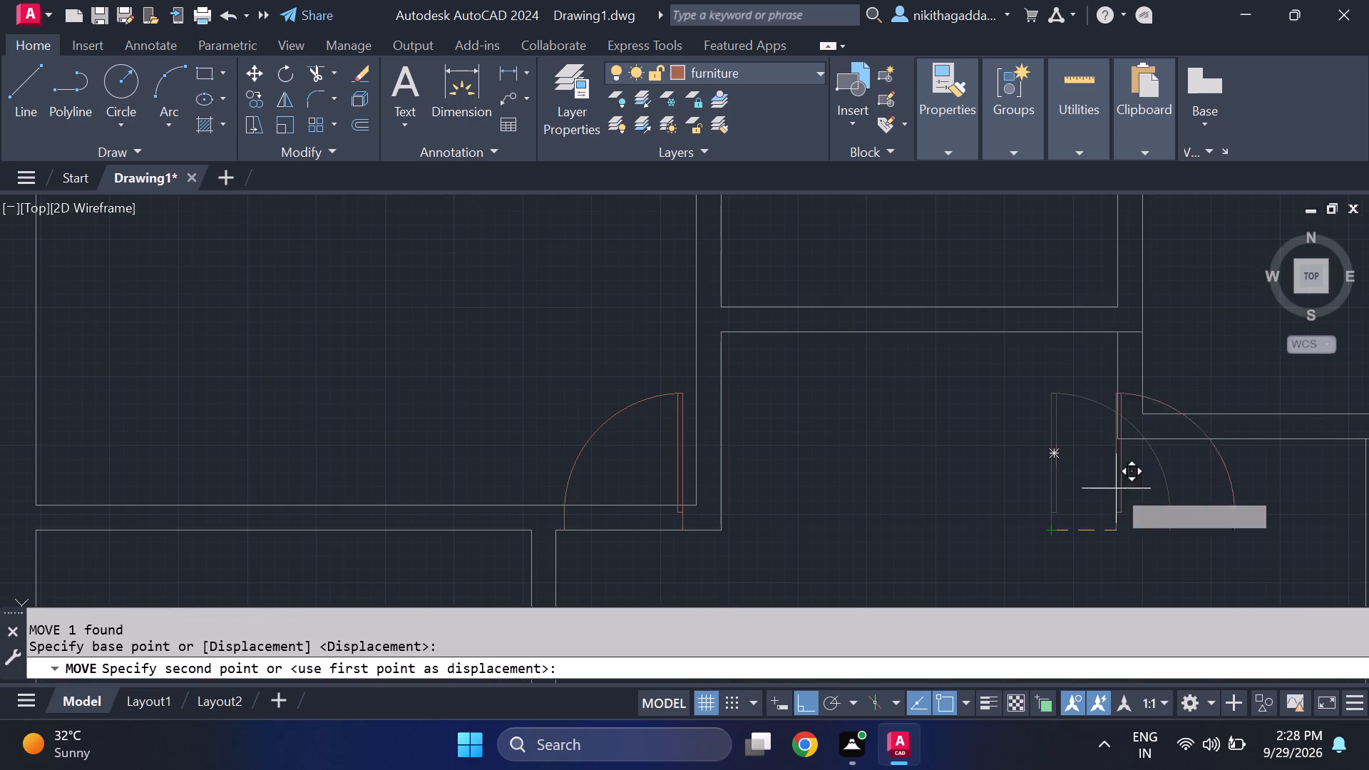
middle_drag(1202, 426, 926, 491)
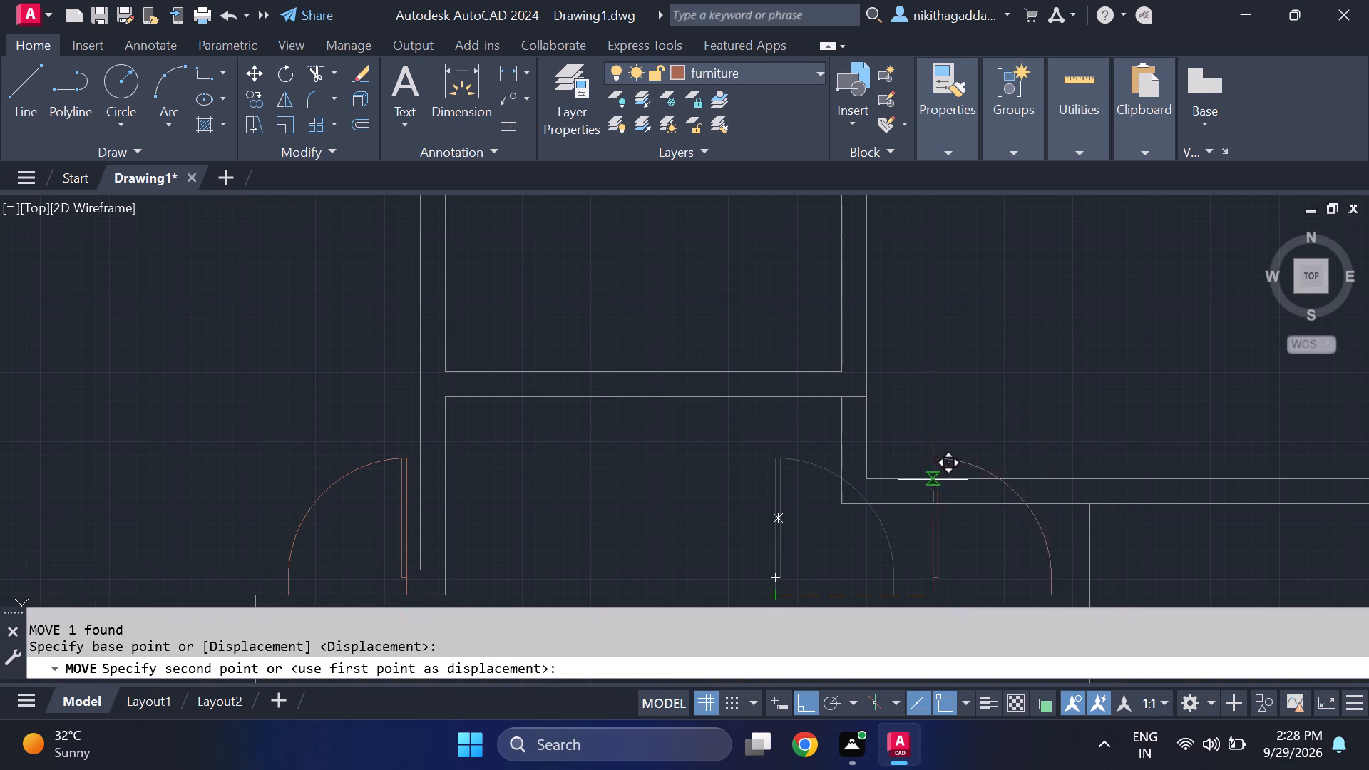
key(F8)
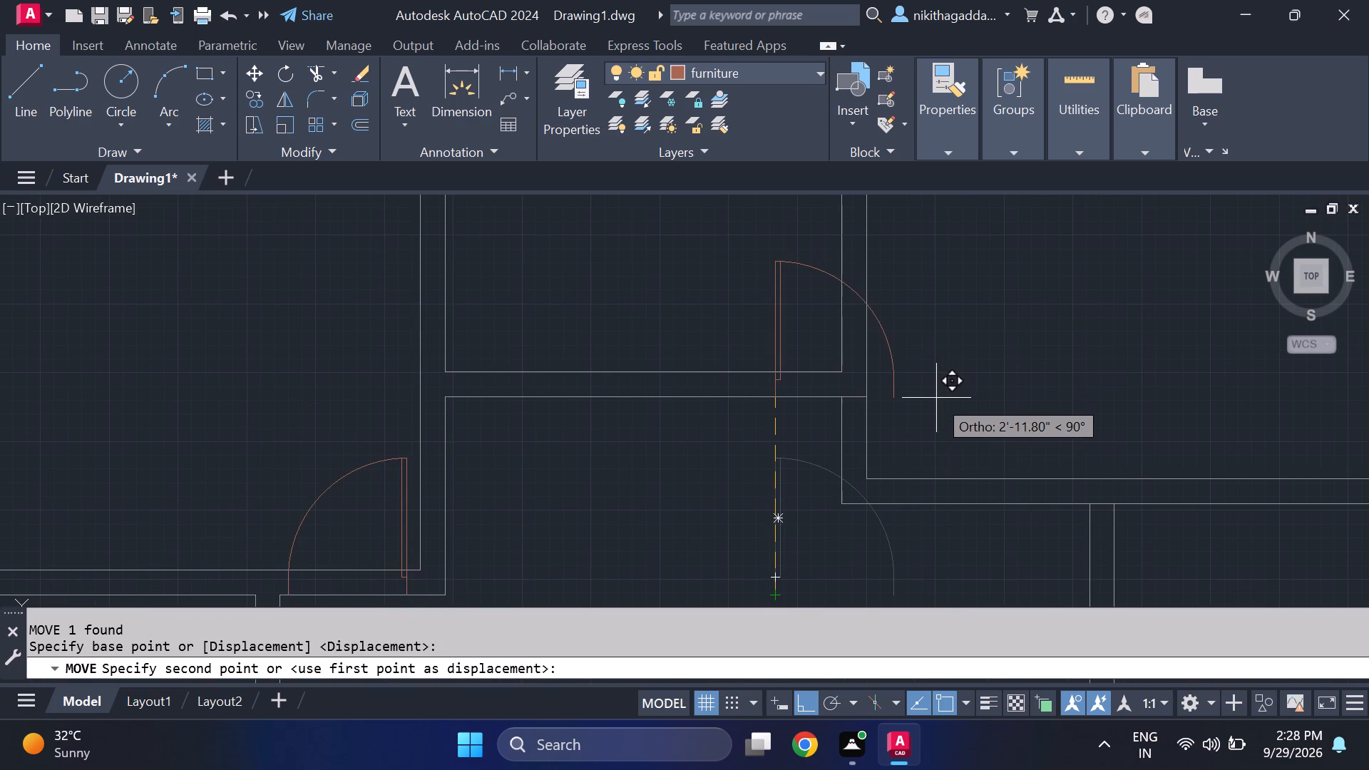
click(906, 499)
Copy the northeast room's door from its hinge end into the south wall of the small windowed room below, near its southwest corner.
scroll(949, 478, down, 4)
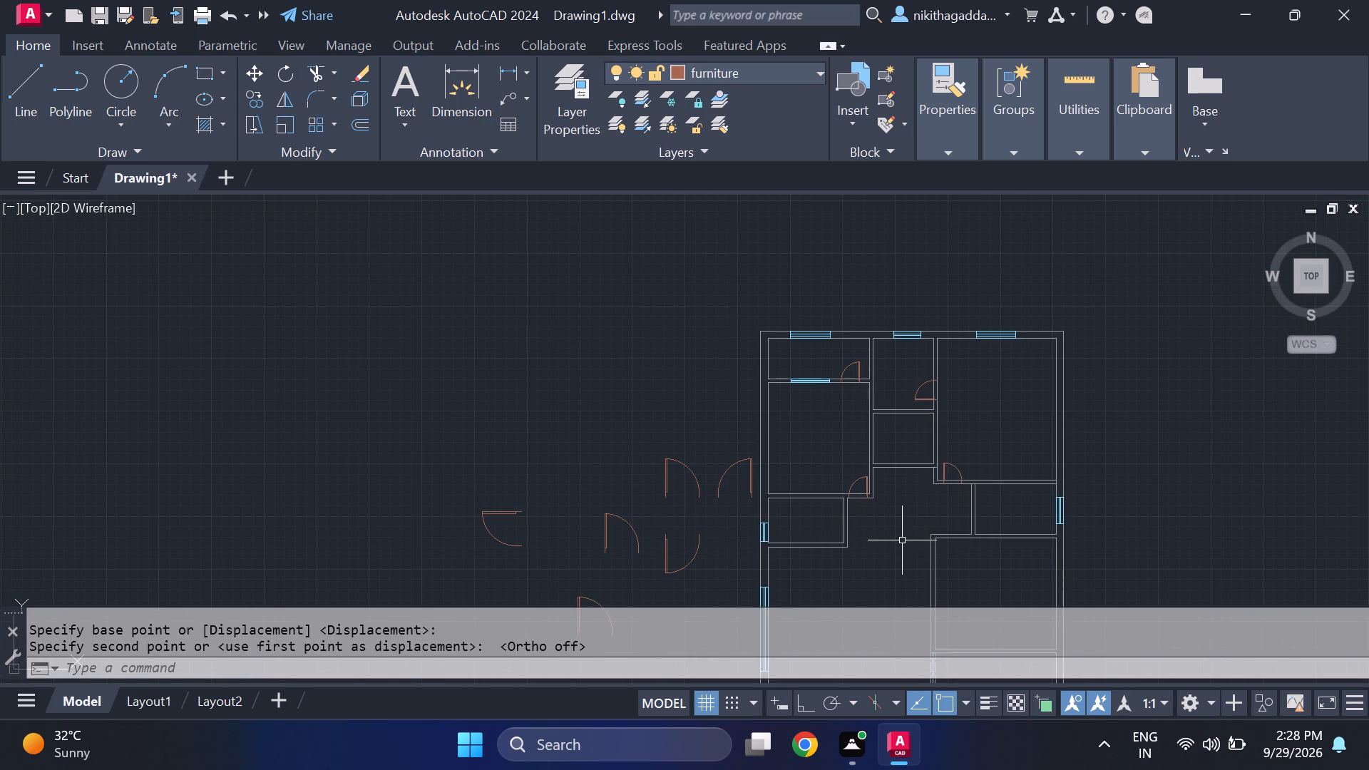
middle_drag(895, 535, 867, 392)
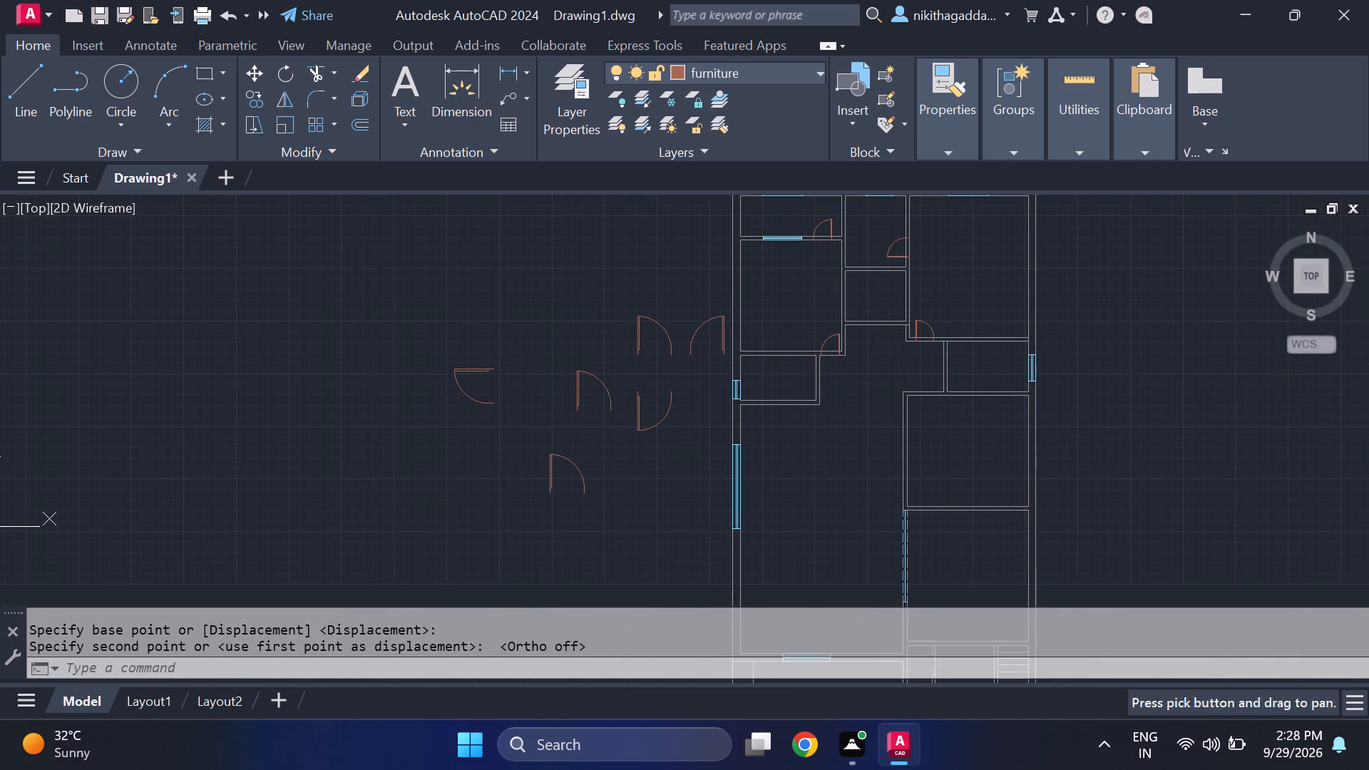
scroll(926, 331, up, 4)
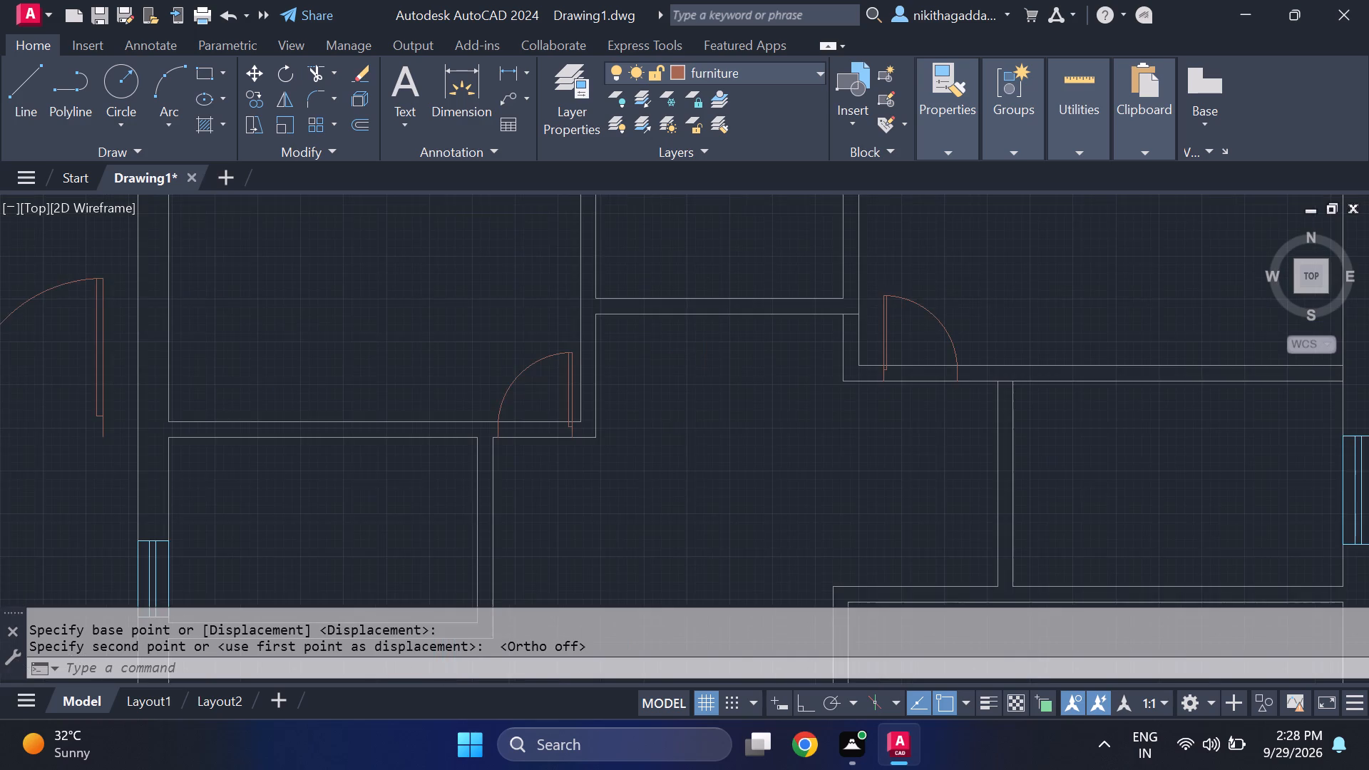
click(940, 299)
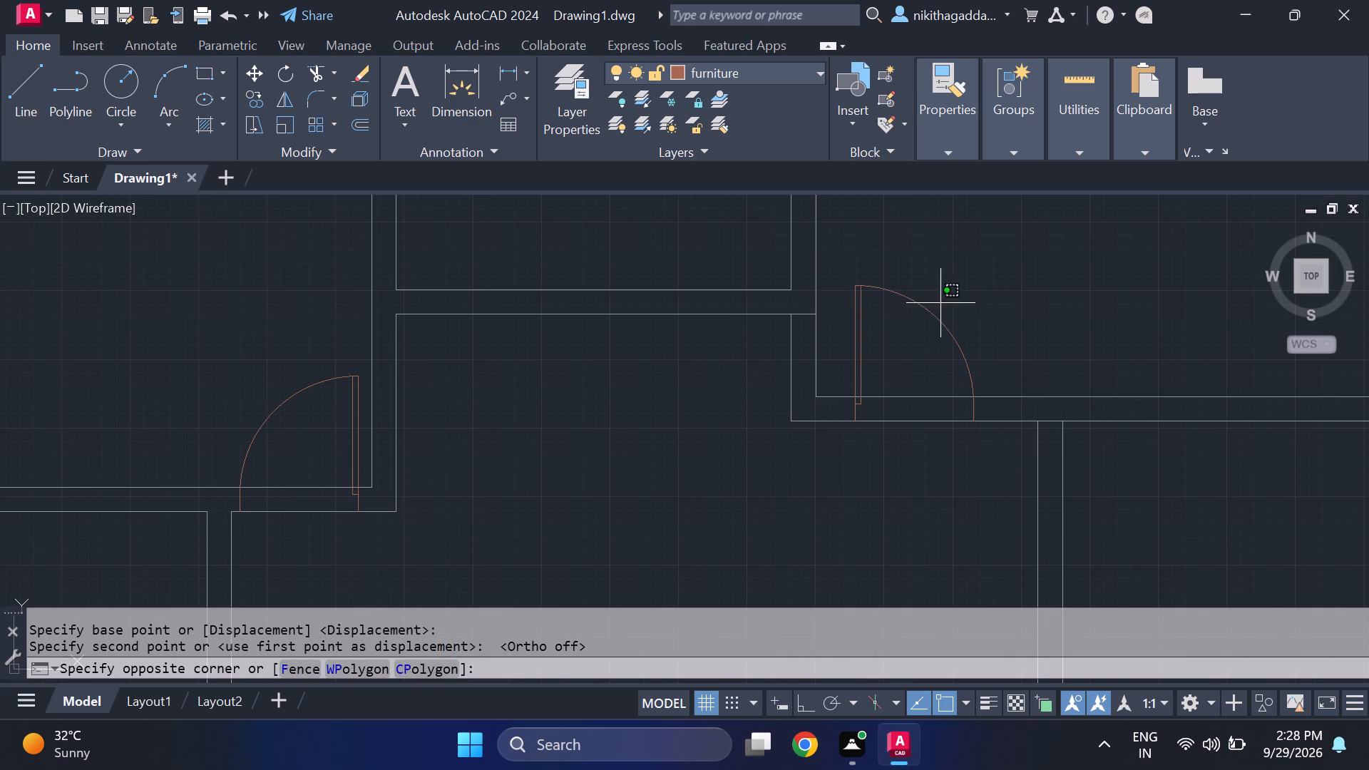
click(908, 342)
text(co)
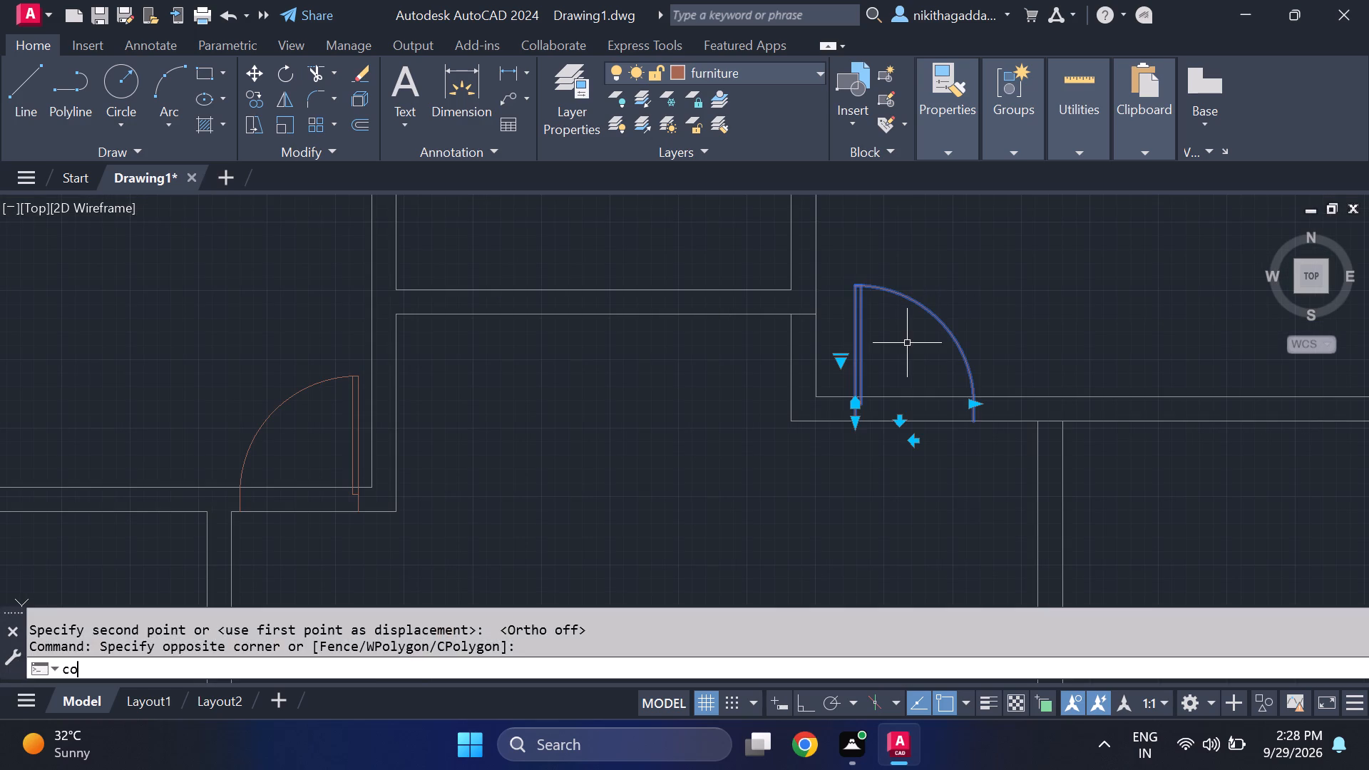
key(Return)
click(863, 421)
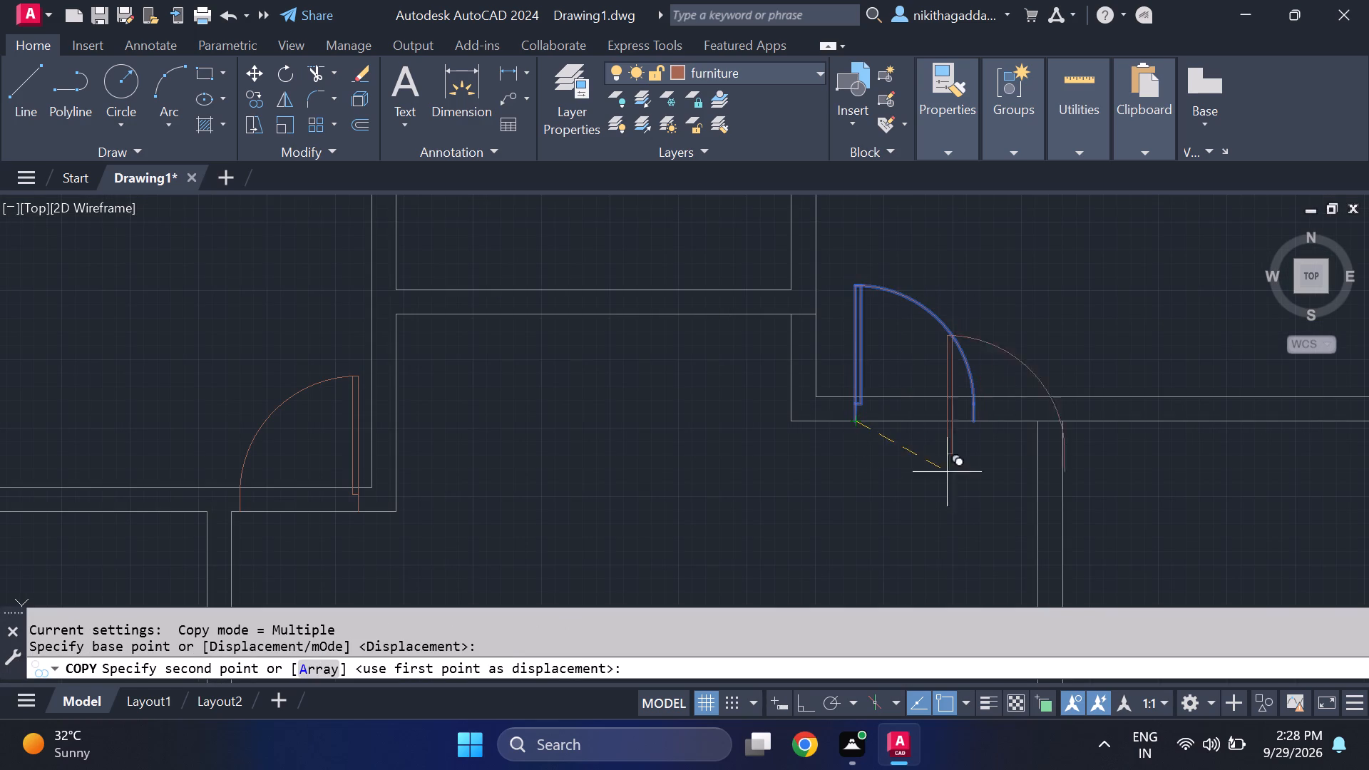
scroll(1007, 519, down, 2)
middle_drag(1022, 533, 878, 347)
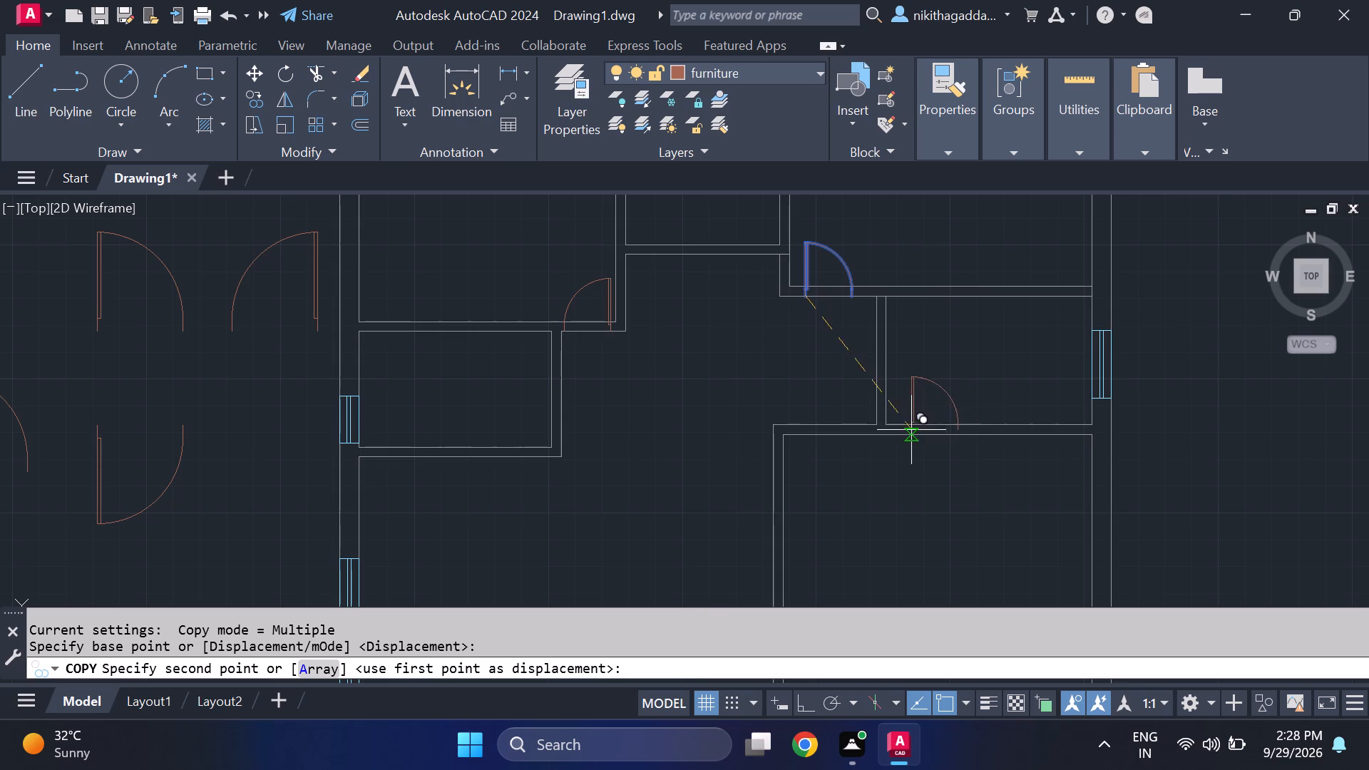
scroll(906, 437, up, 3)
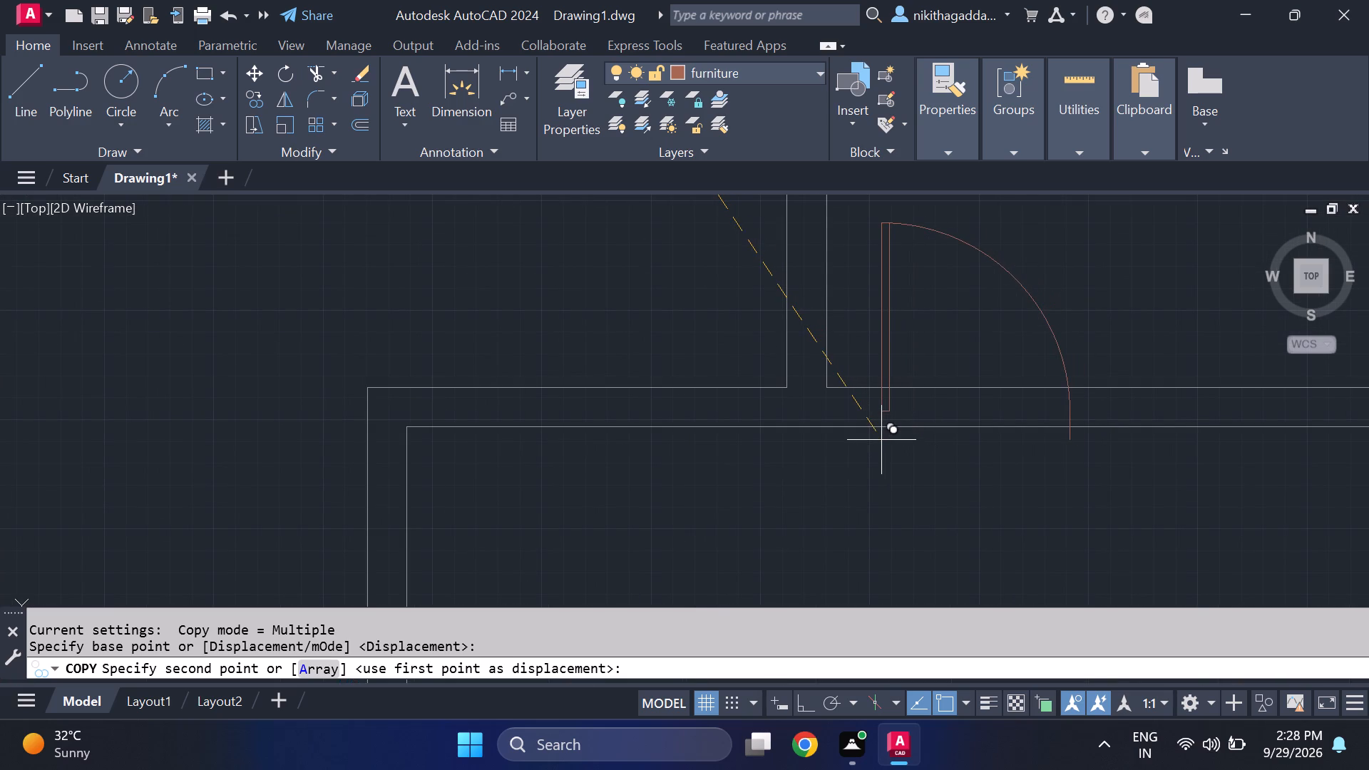
click(881, 433)
Place another copy of that door in the south wall of the room directly above the staircase, near its southwest corner, and finish copying.
scroll(1048, 431, down, 4)
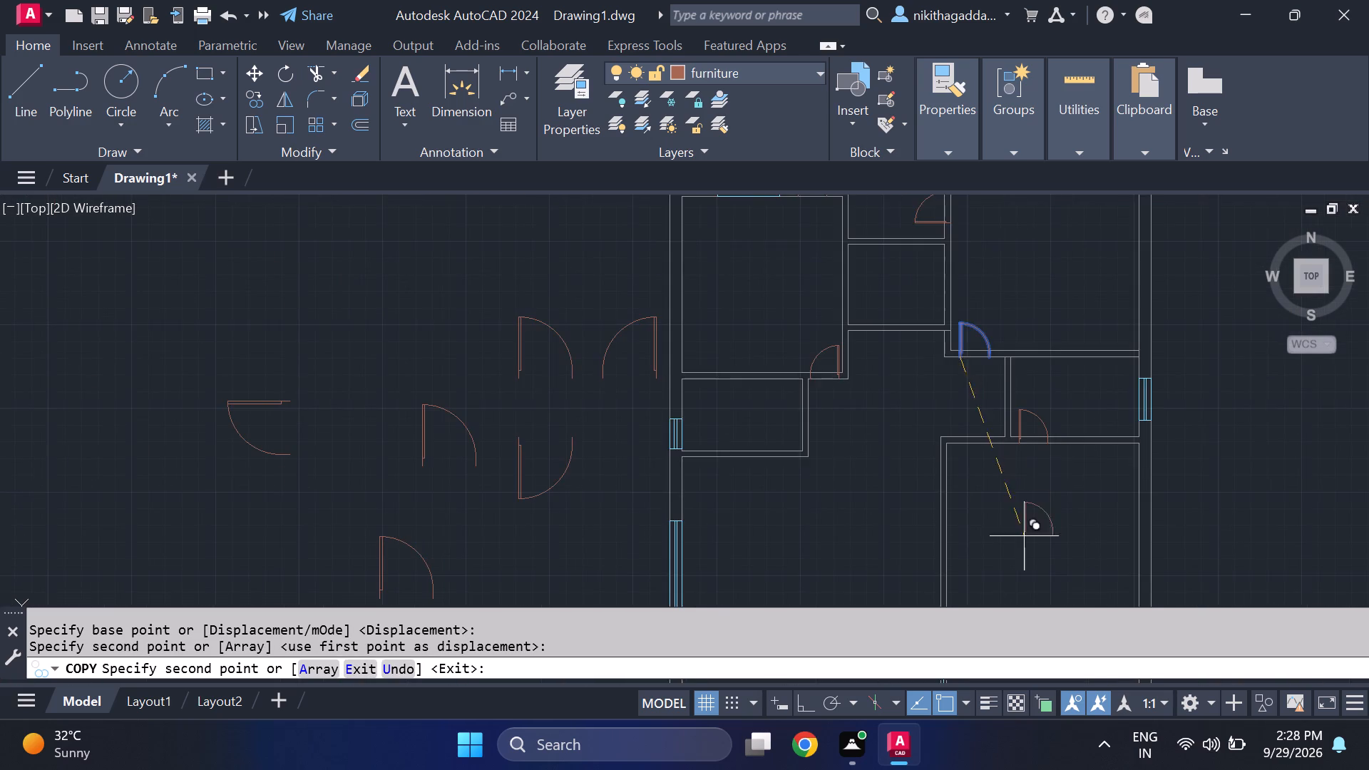
middle_drag(1024, 537, 1004, 352)
scroll(1003, 371, down, 2)
middle_drag(933, 432, 917, 364)
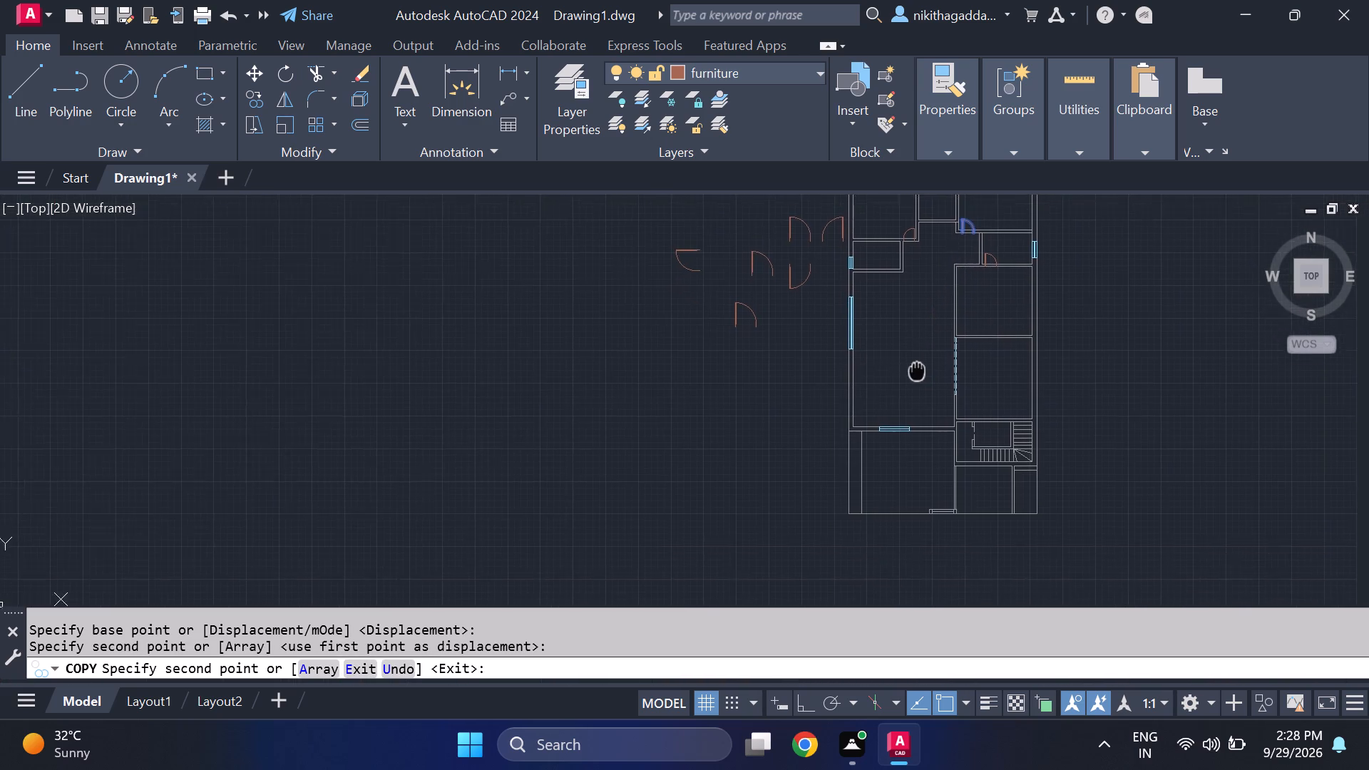
middle_drag(917, 364, 921, 312)
scroll(915, 334, up, 1)
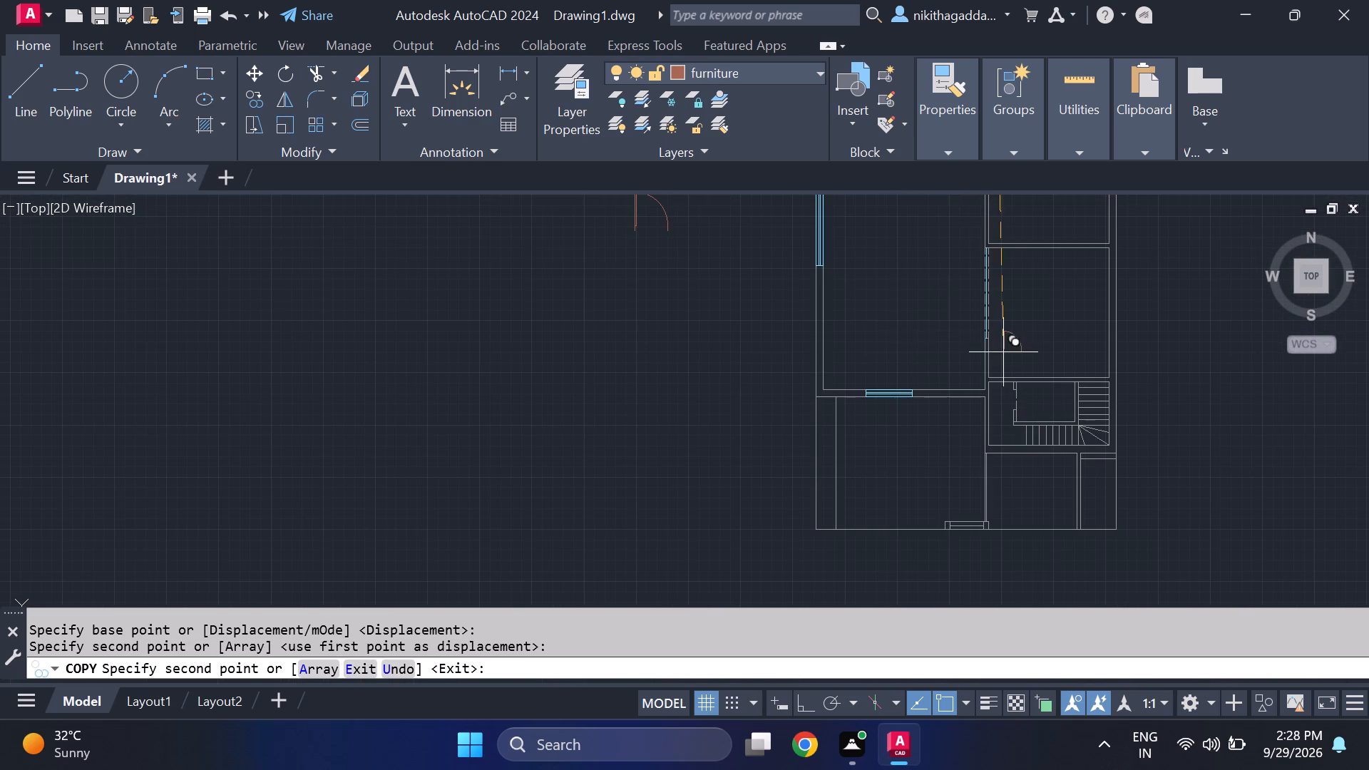
middle_drag(1009, 352, 1009, 390)
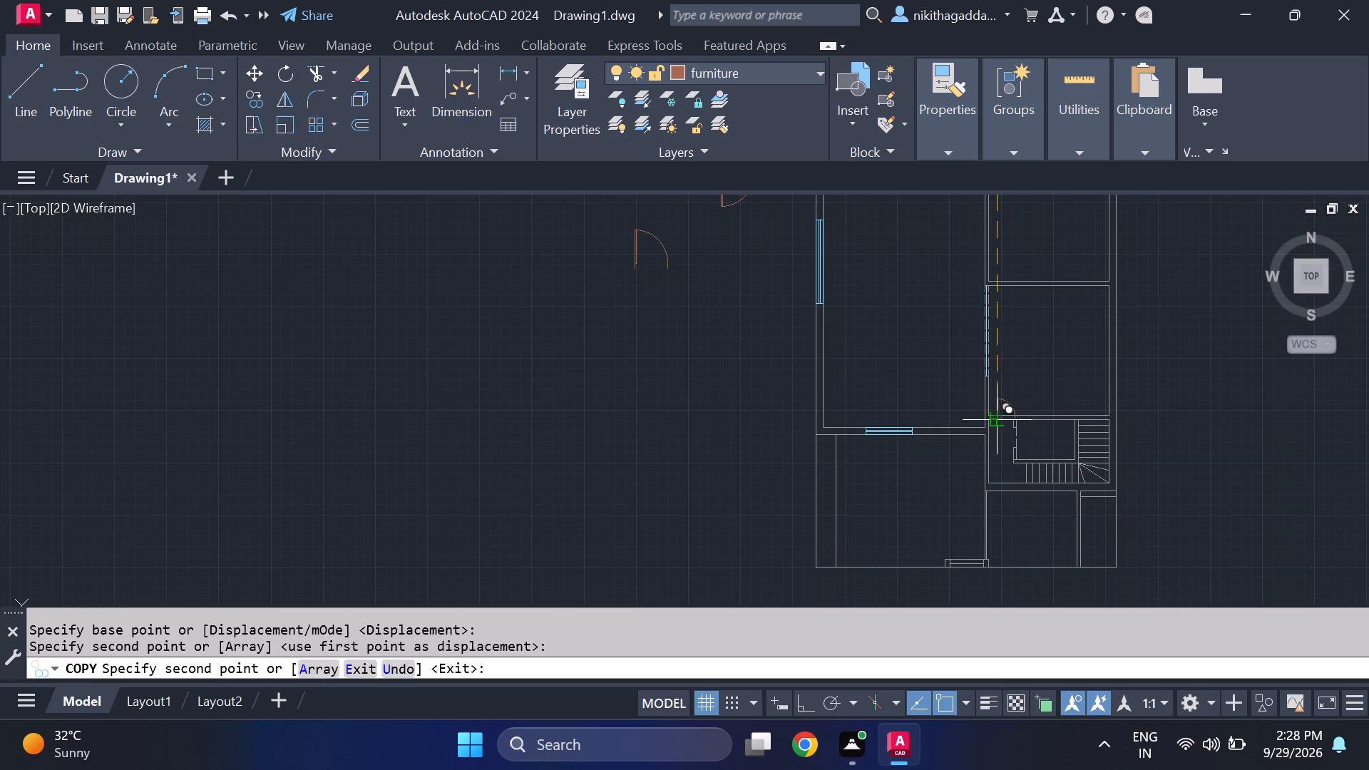
scroll(988, 420, up, 4)
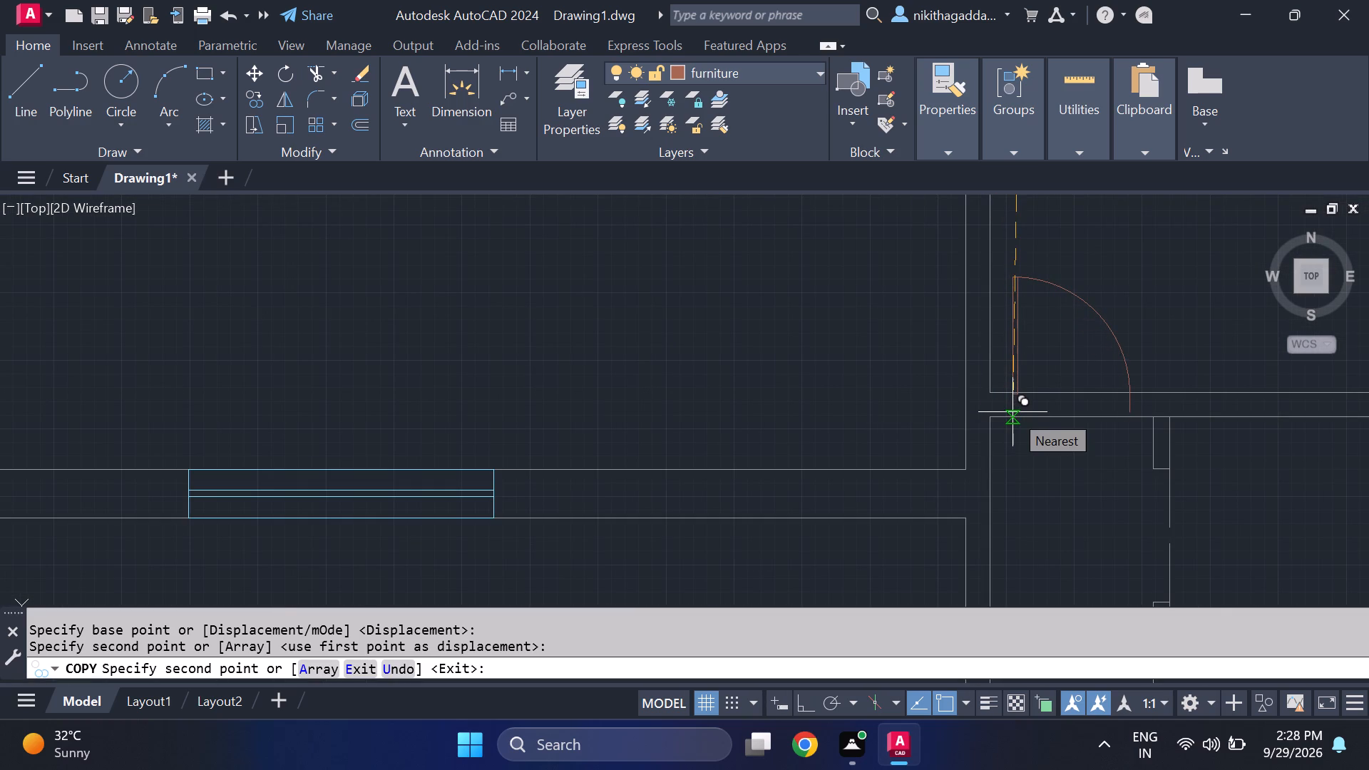
click(1012, 412)
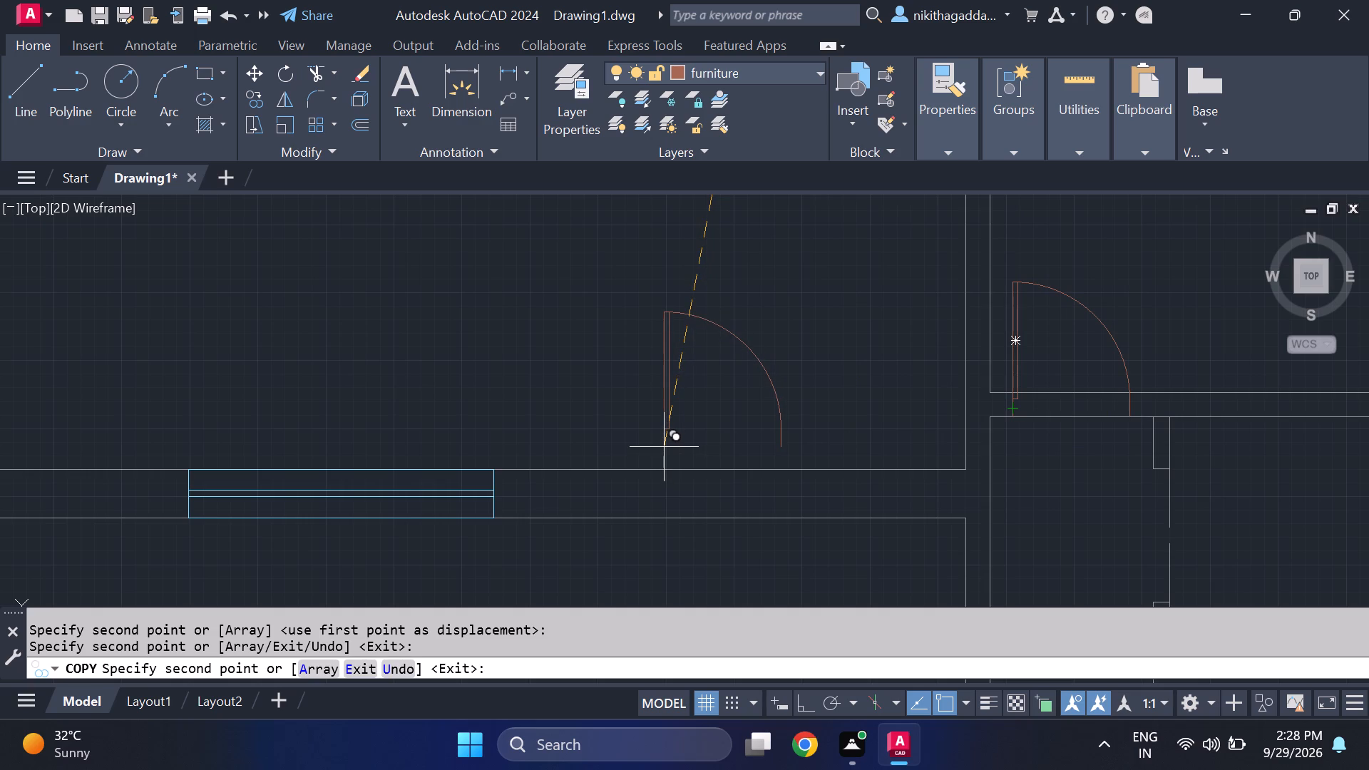
key(Escape)
Scale the loose downward-swinging door west of the house down to about 70% of its size, using its hinge end as base point.
scroll(665, 428, down, 4)
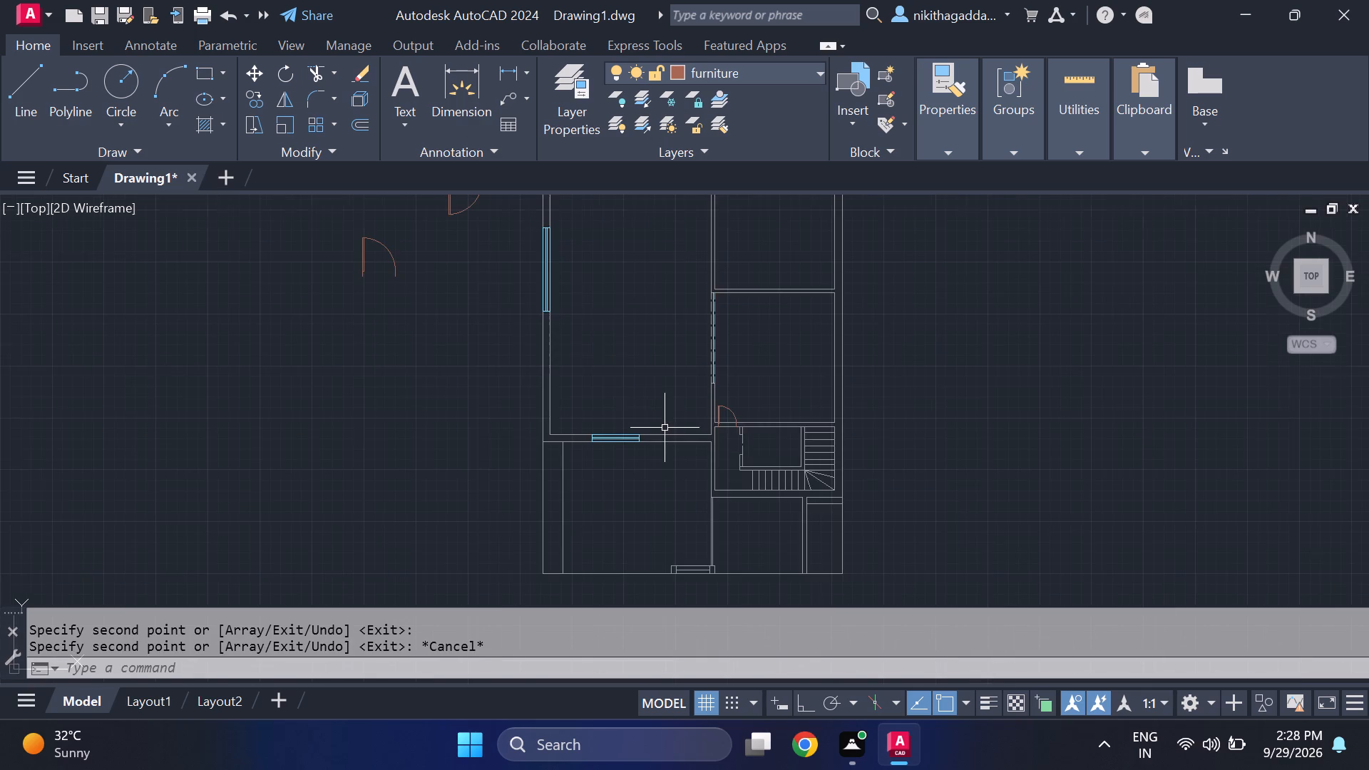
middle_drag(583, 323, 658, 538)
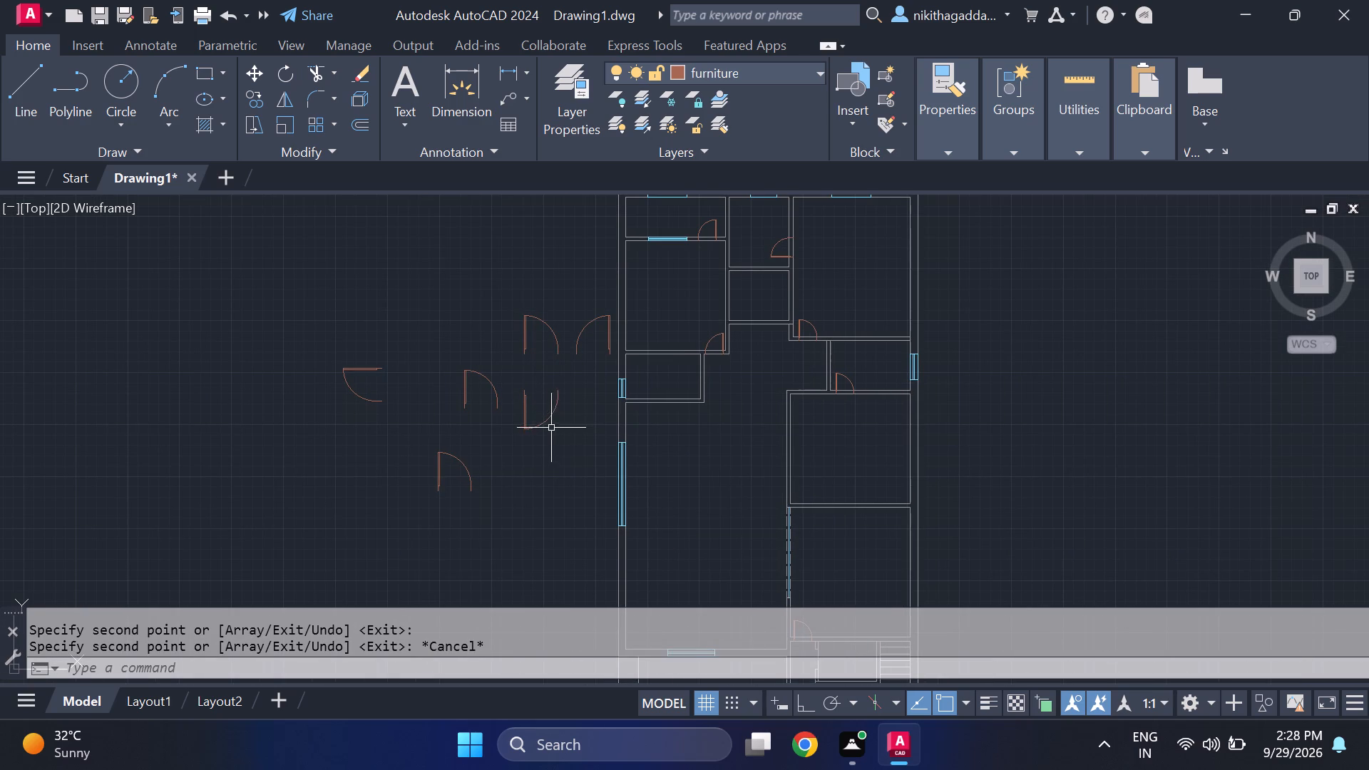
scroll(538, 396, up, 2)
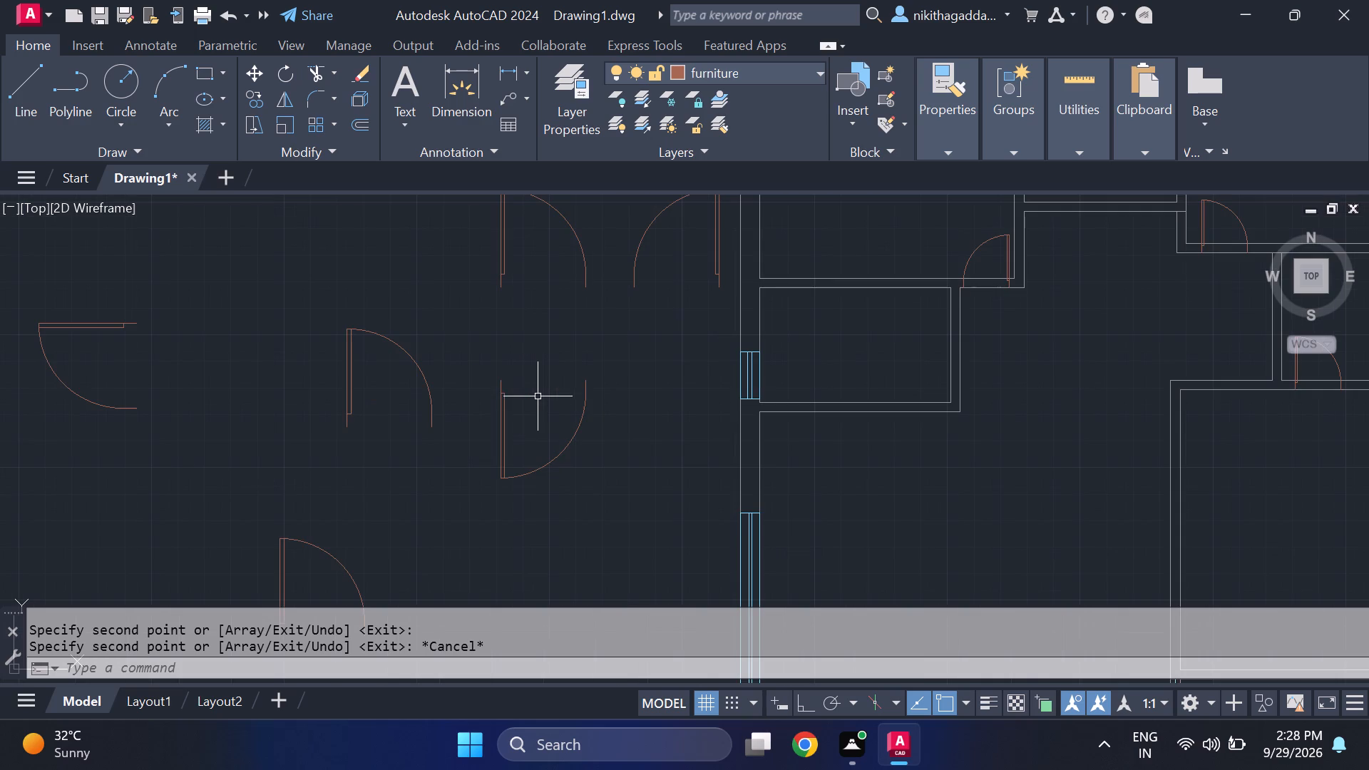
click(612, 412)
click(458, 490)
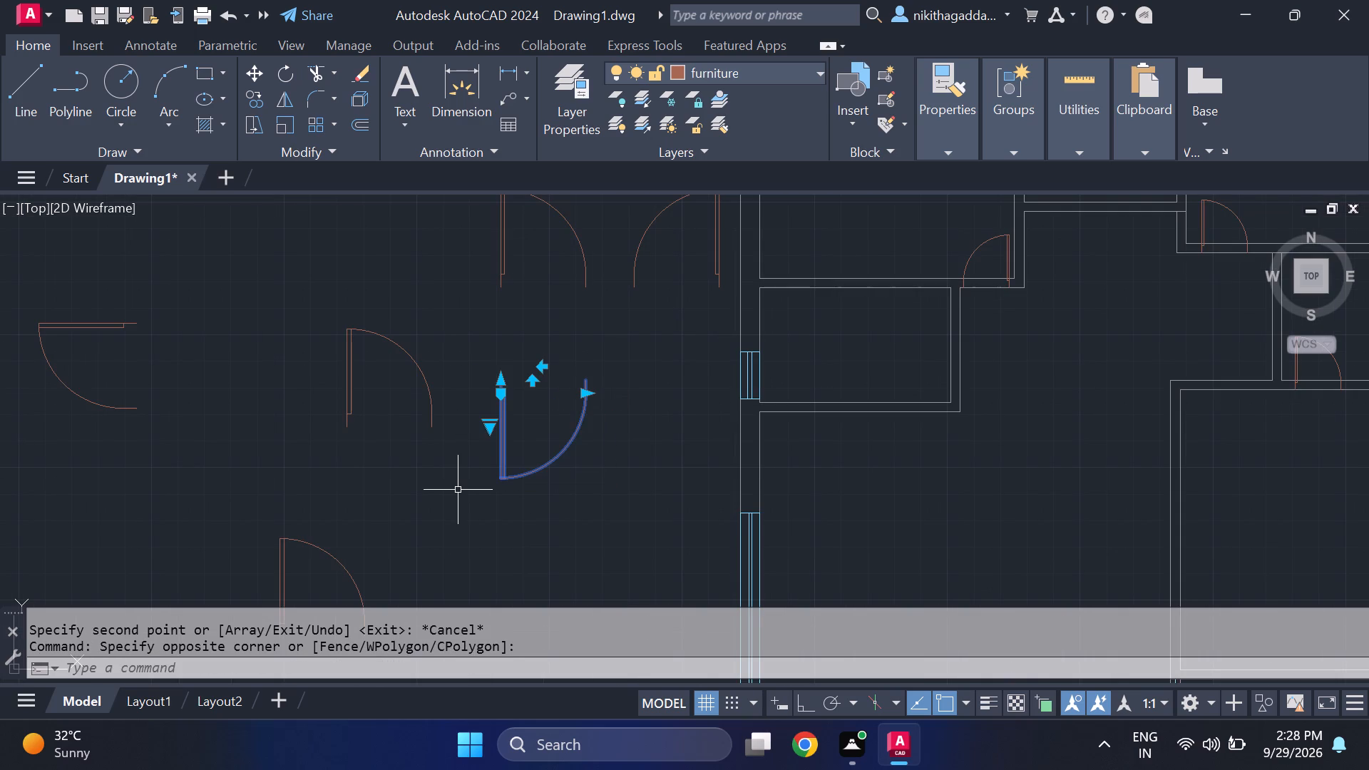
text(scale)
key(Return)
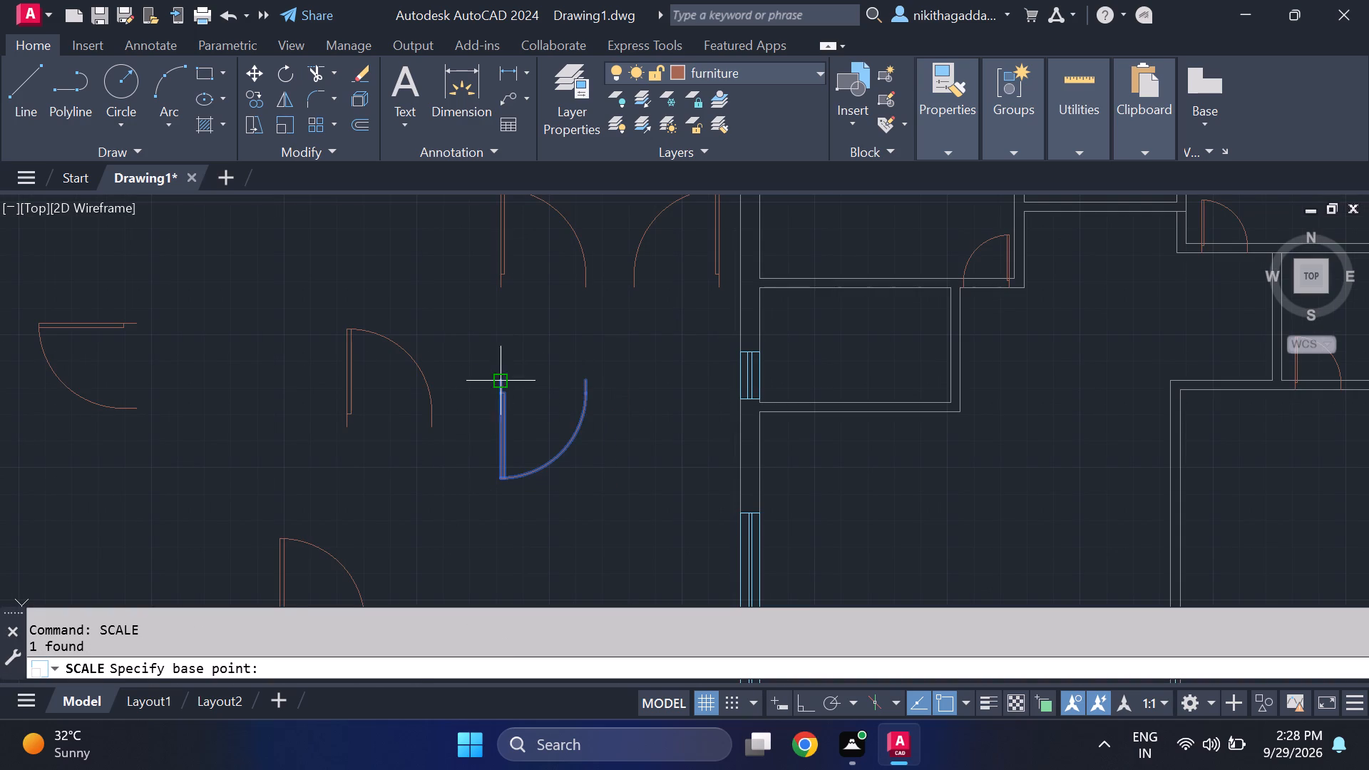
click(505, 378)
click(535, 370)
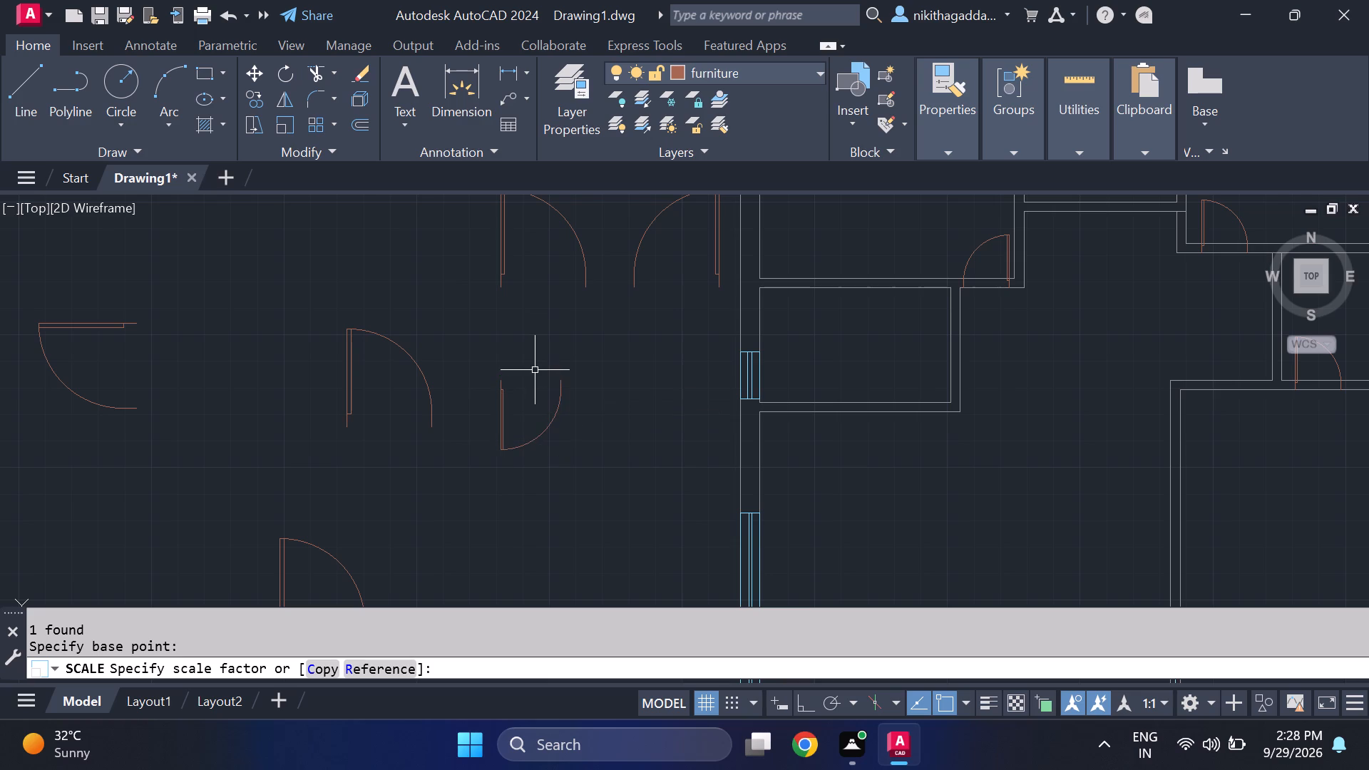
Copy the scaled loose door from its hinge end into the north wall of the room below the small windowed east room, near the northwest corner.
click(580, 376)
click(458, 459)
text(co)
key(Return)
click(501, 380)
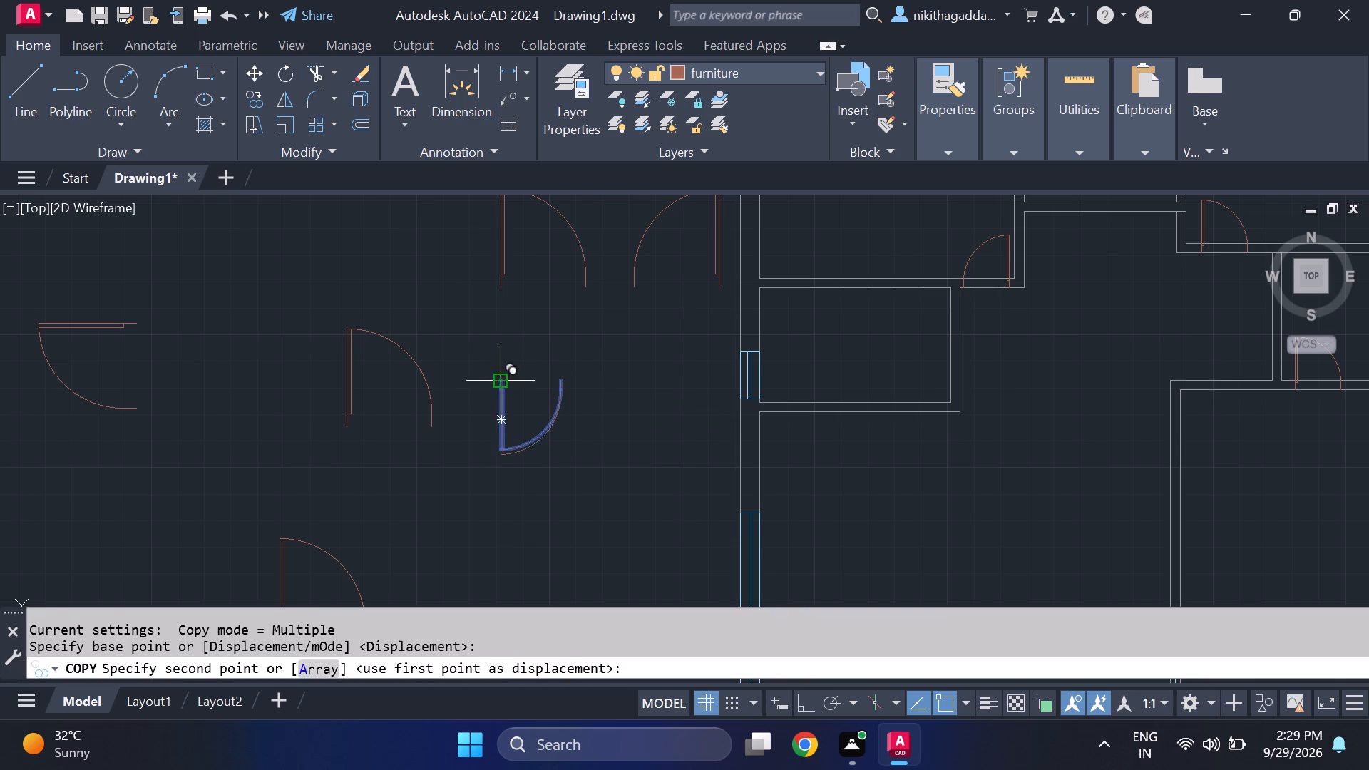
scroll(1058, 419, down, 2)
middle_drag(1061, 426, 954, 451)
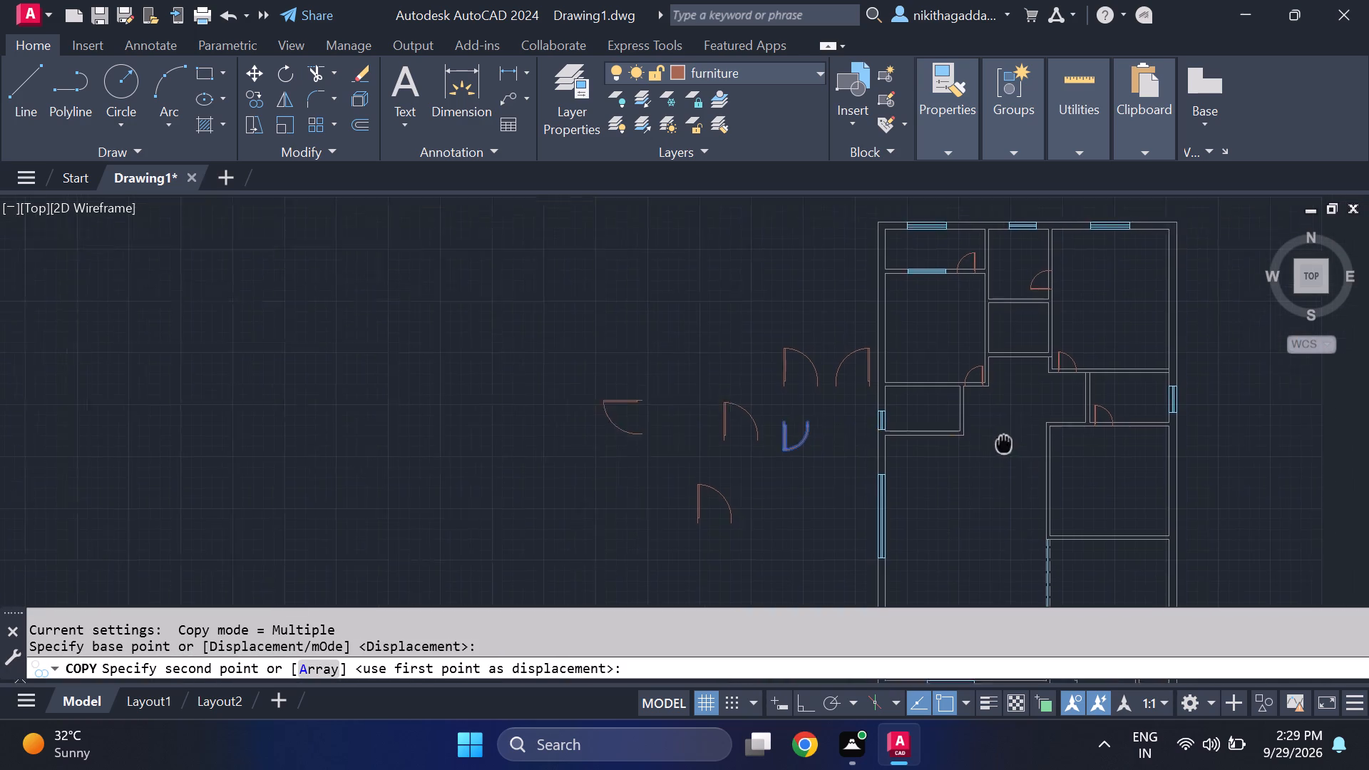
middle_drag(954, 451, 808, 476)
scroll(903, 481, up, 3)
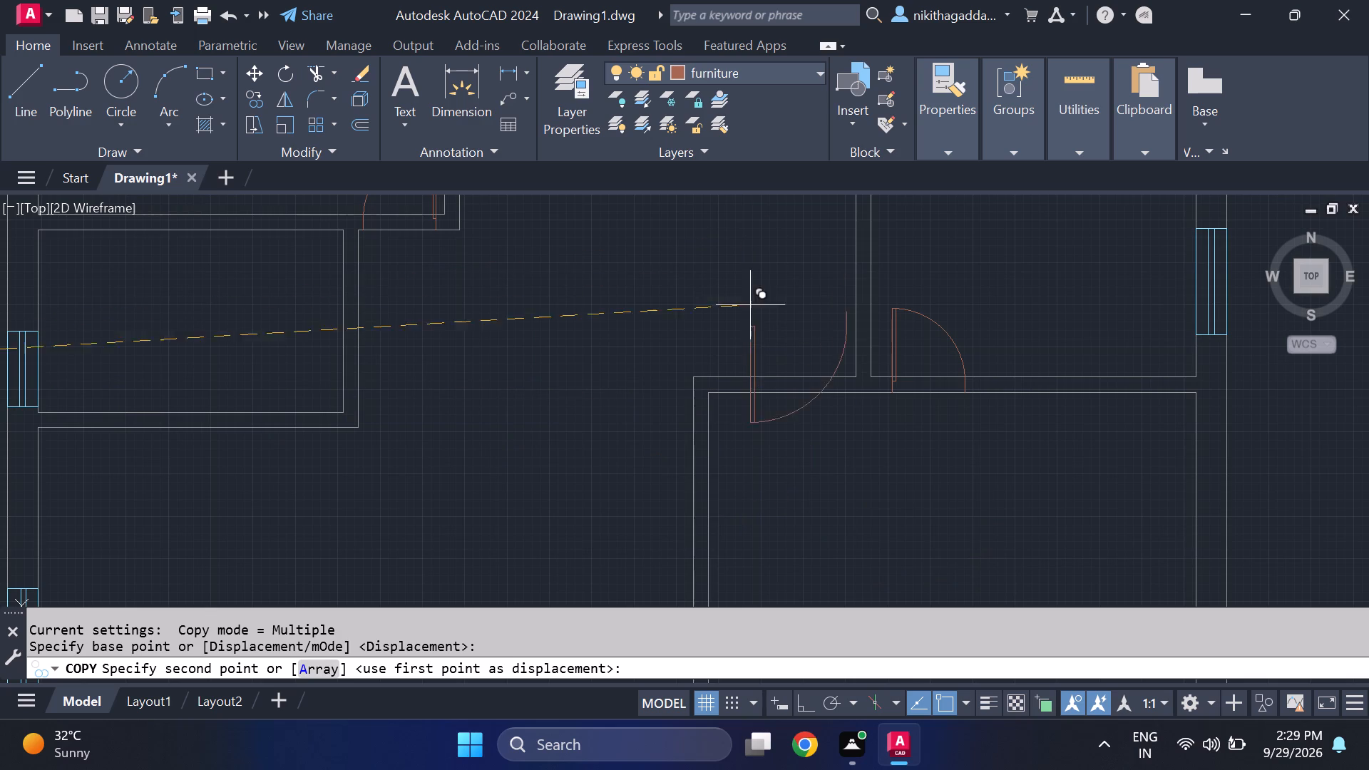
click(725, 372)
Place another copy of the scaled door in the north wall of the room below the staircase, near its northwest corner, and finish copying.
scroll(764, 388, down, 3)
scroll(805, 419, up, 2)
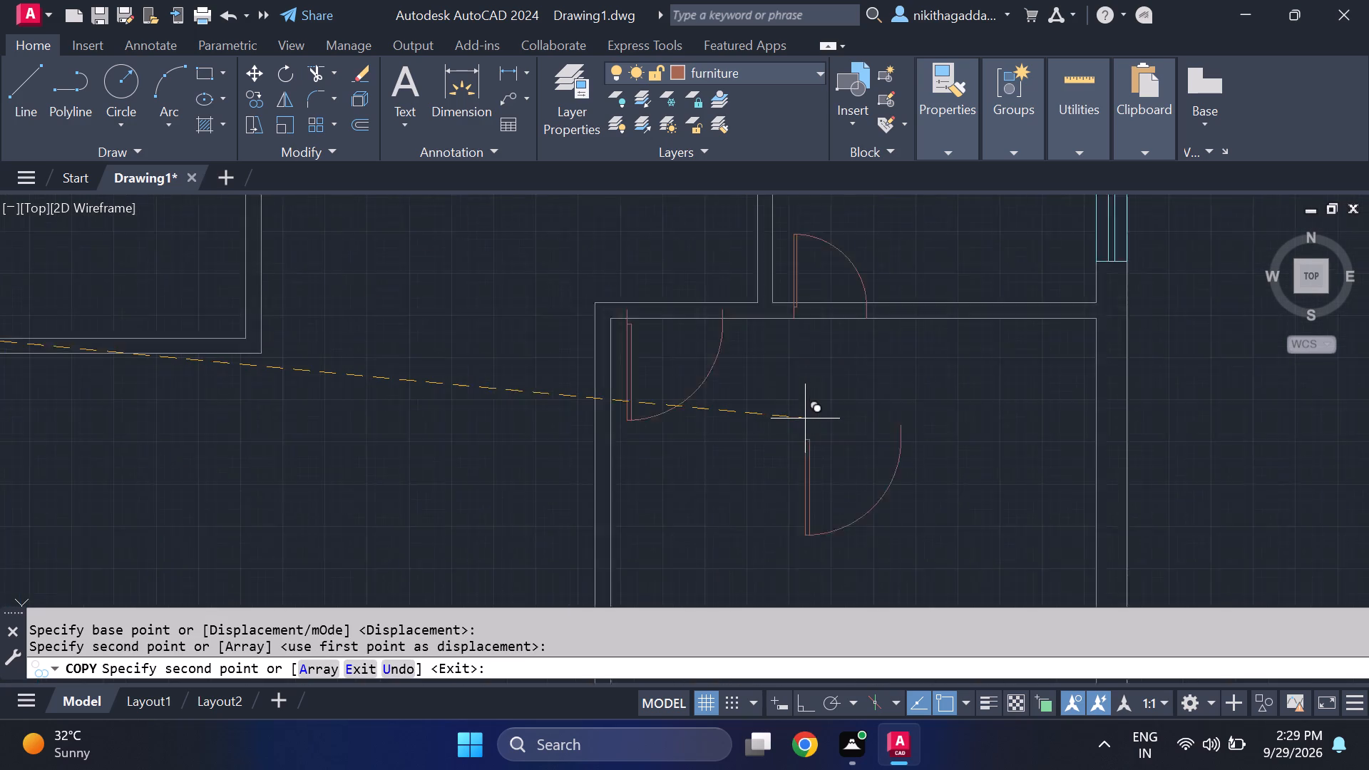
scroll(805, 419, up, 2)
scroll(796, 419, down, 3)
middle_drag(794, 441, 774, 294)
scroll(815, 350, down, 2)
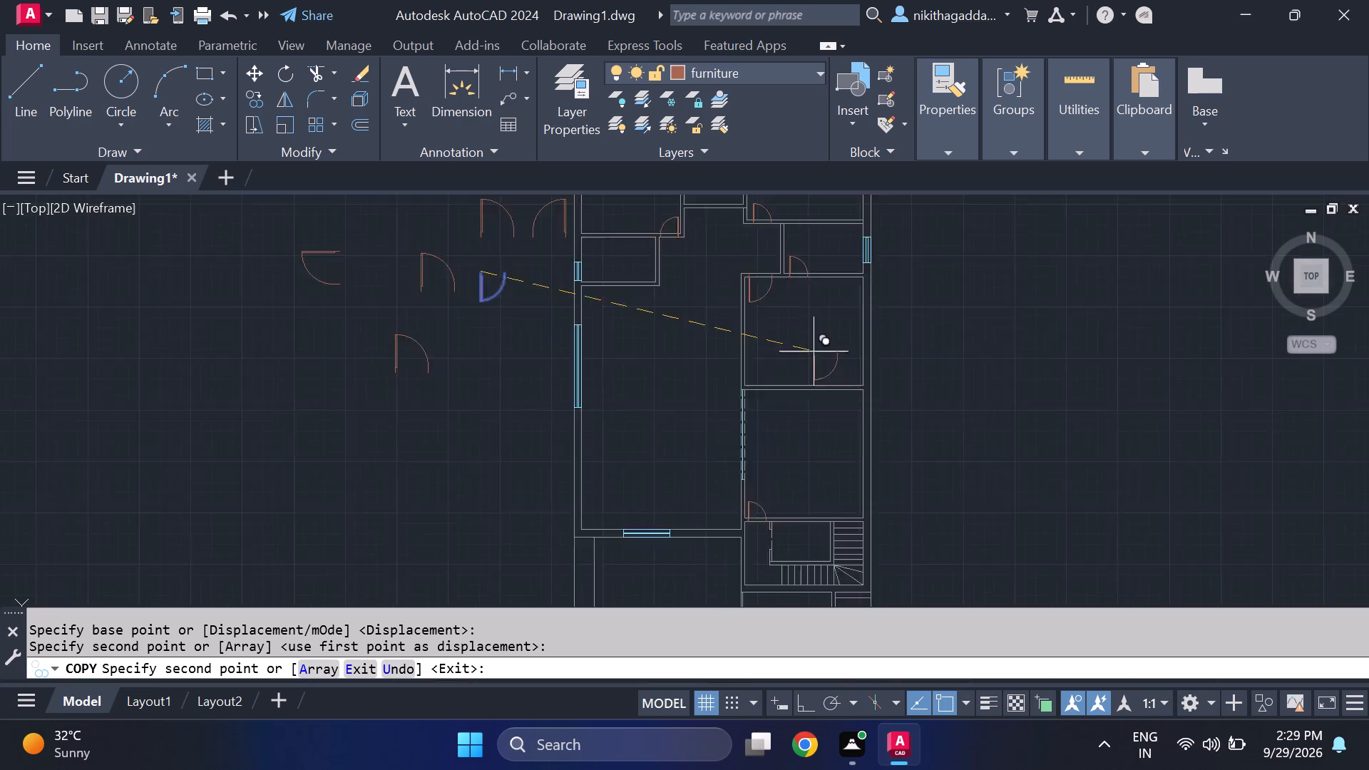
scroll(806, 356, down, 1)
scroll(779, 444, up, 2)
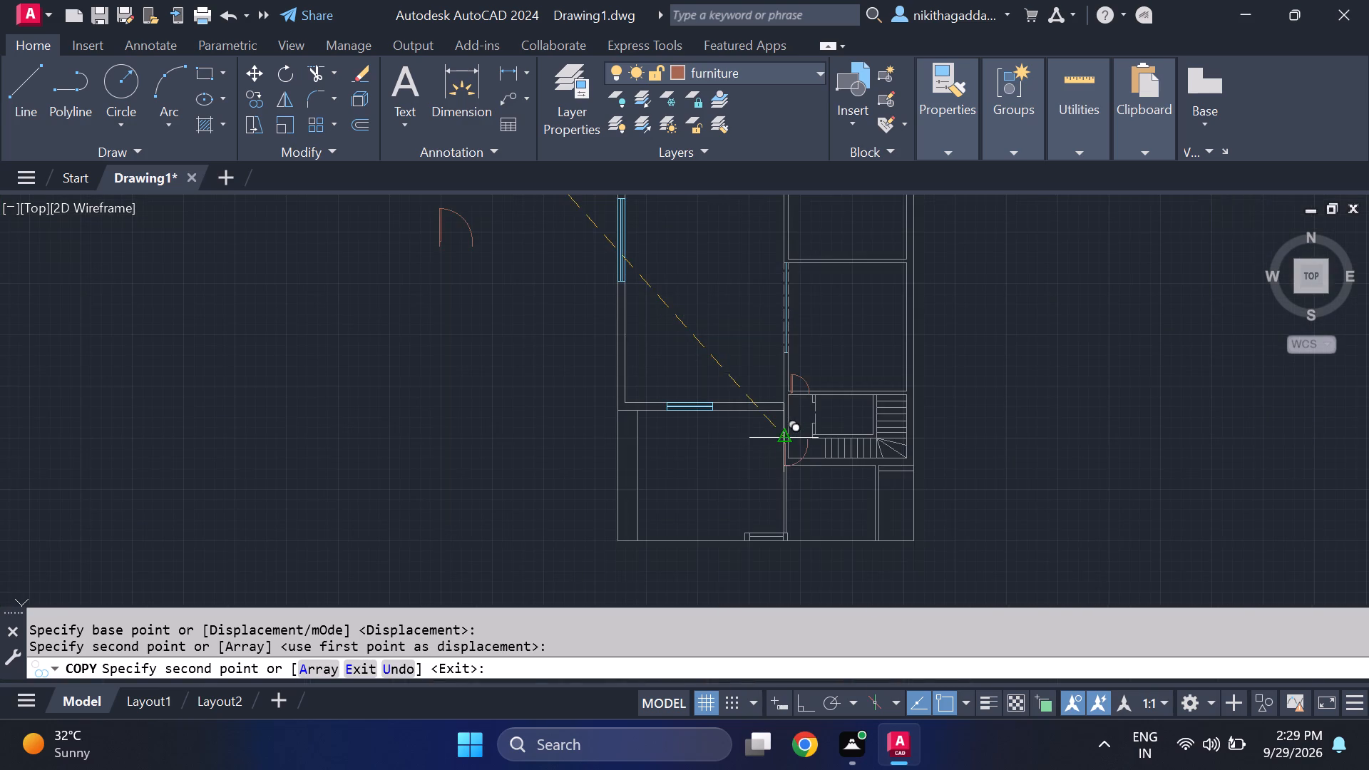
scroll(780, 451, up, 5)
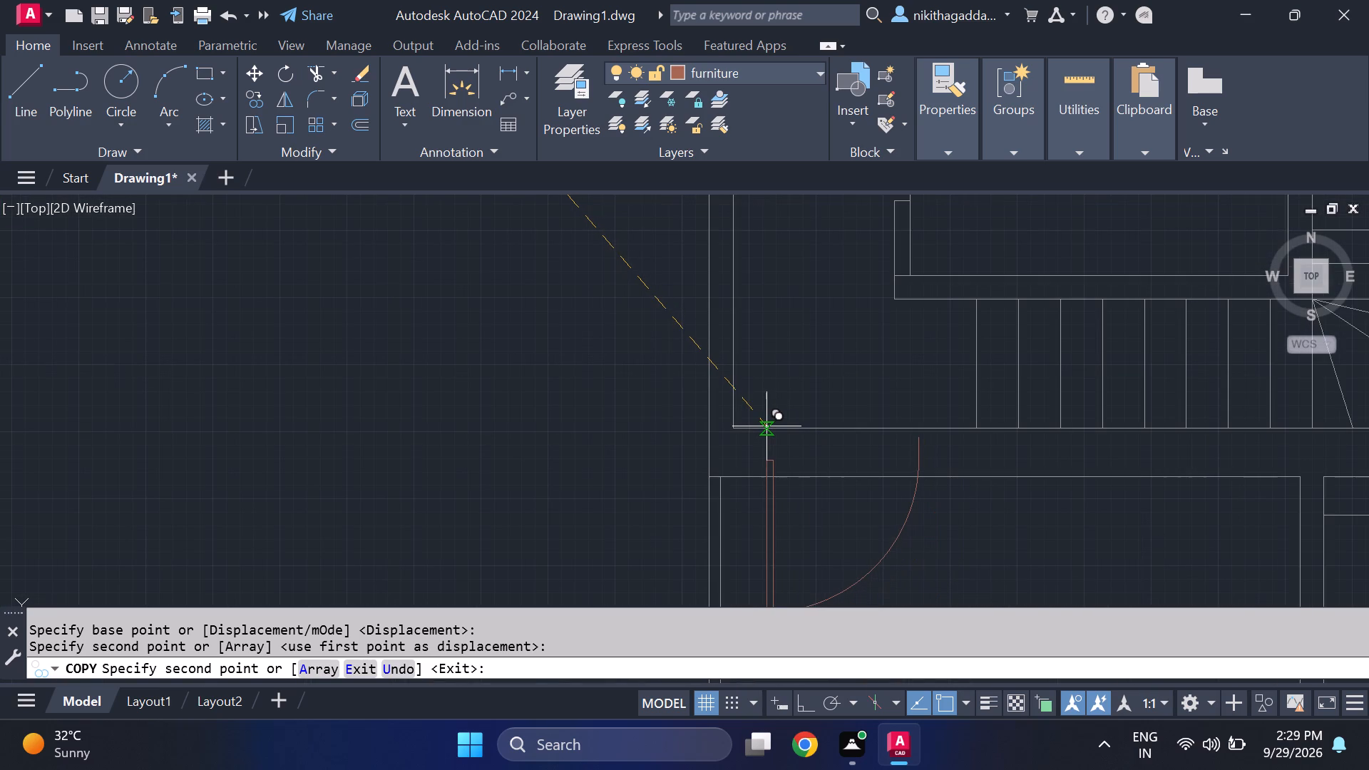
click(764, 418)
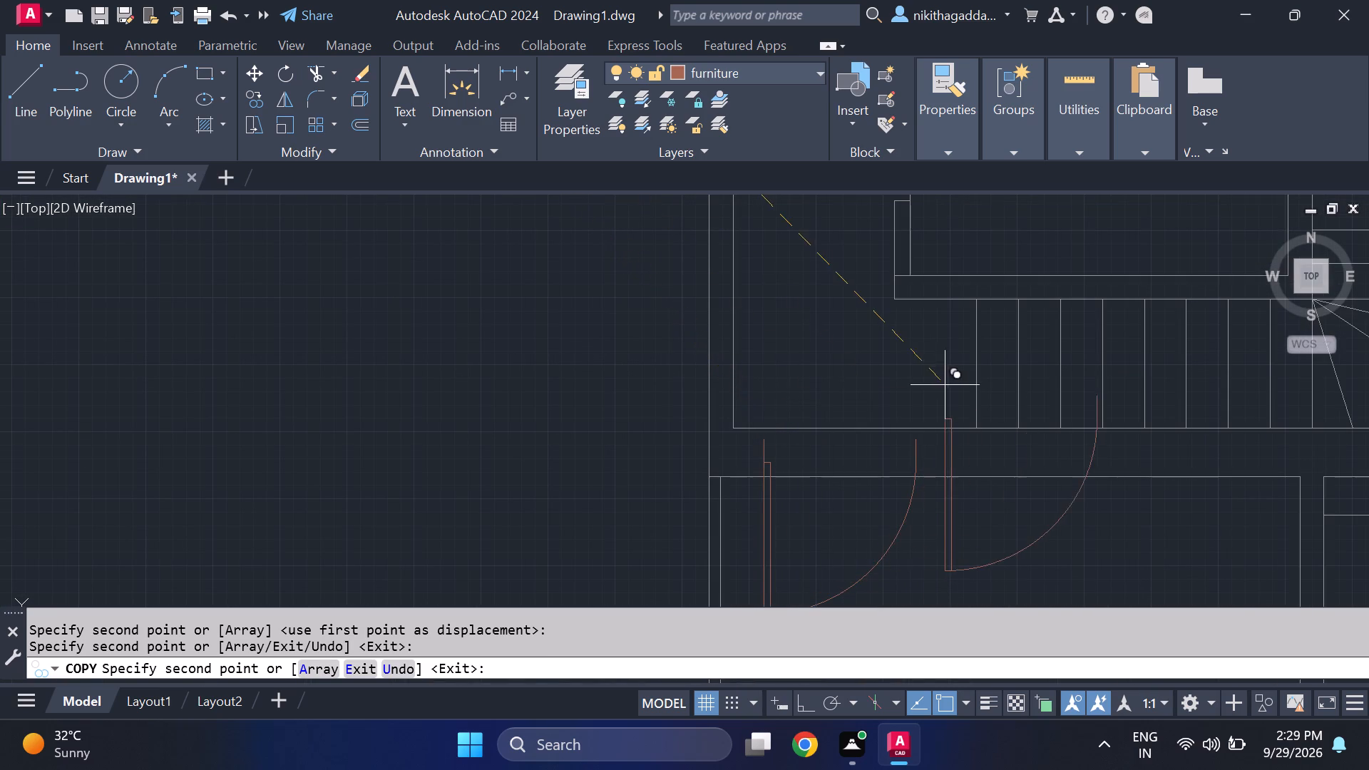
scroll(940, 400, down, 4)
key(Escape)
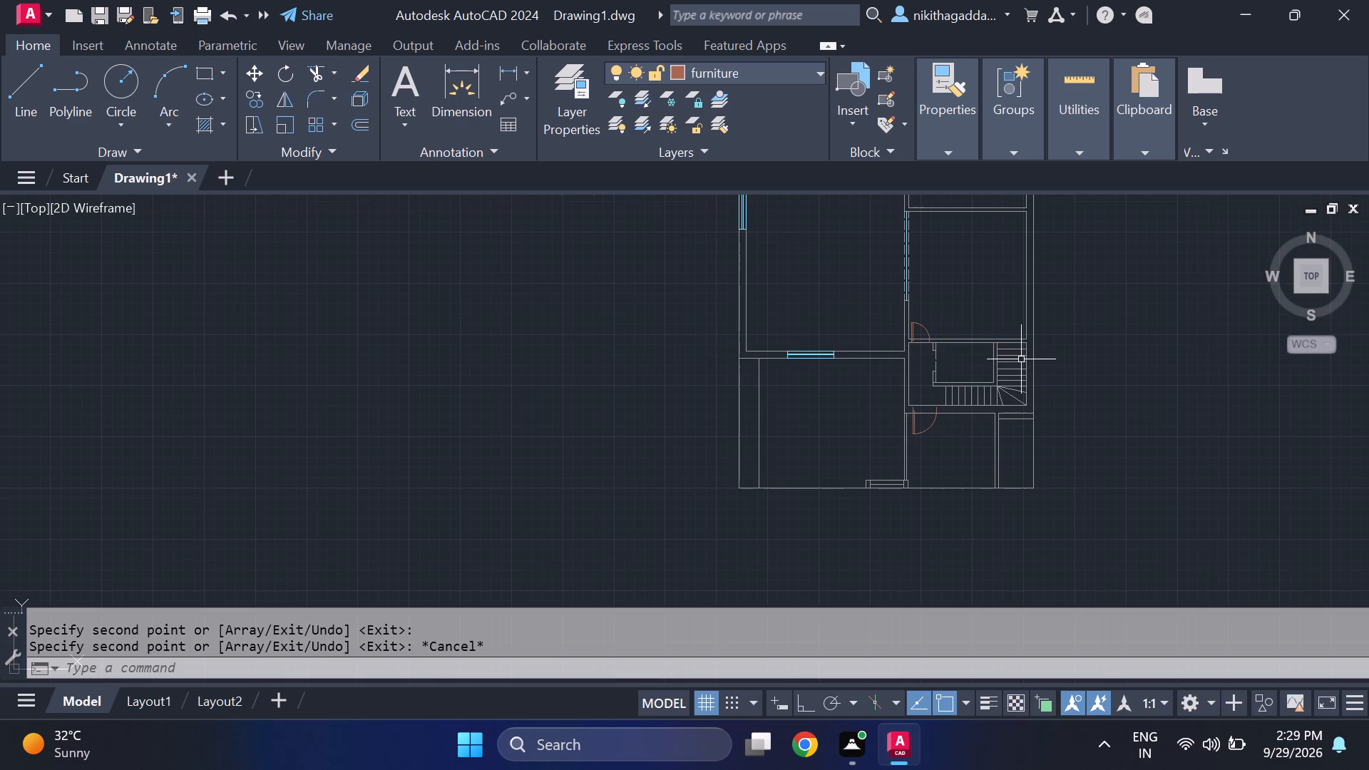
Move the door in the north wall of the room below the staircase slightly north, aligning its hinge end with the wall's upper line.
scroll(930, 406, up, 6)
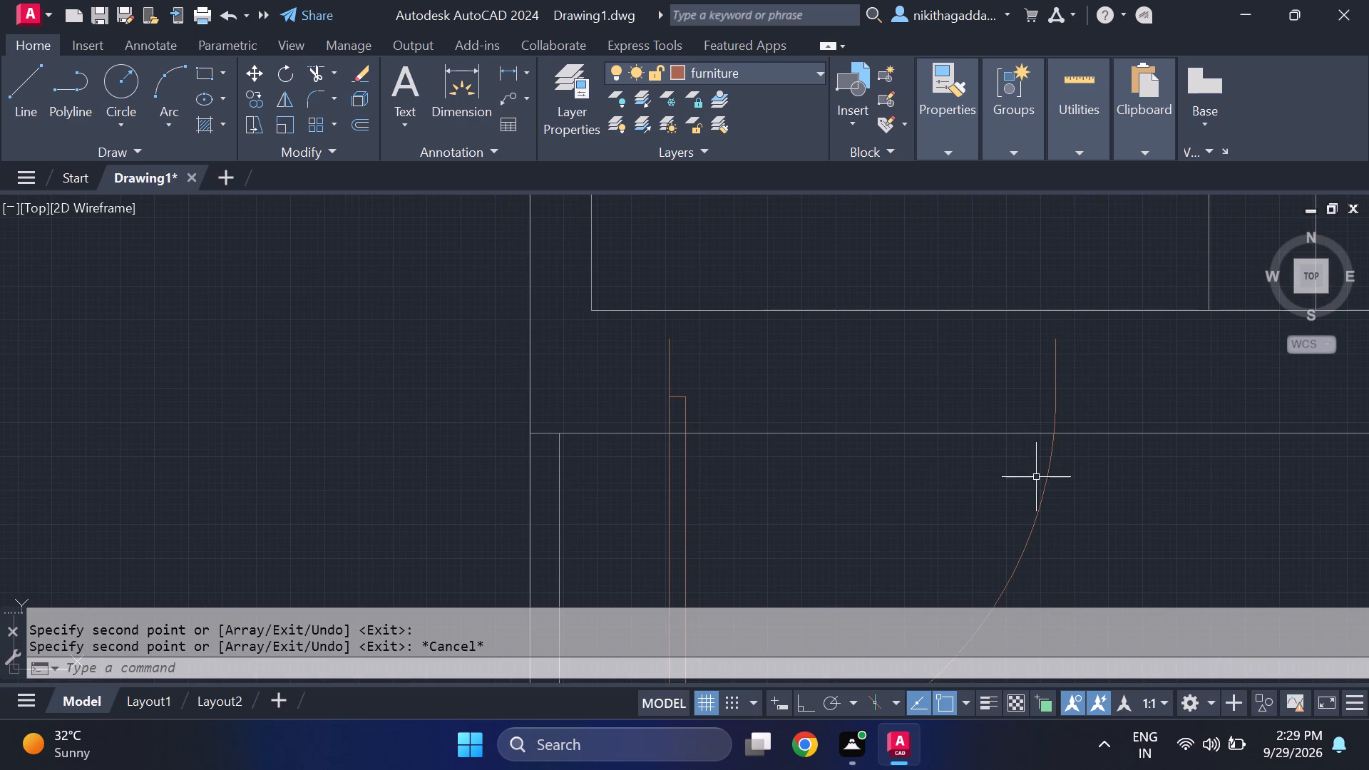
drag(1072, 470, 1057, 482)
double_click(964, 508)
key(m)
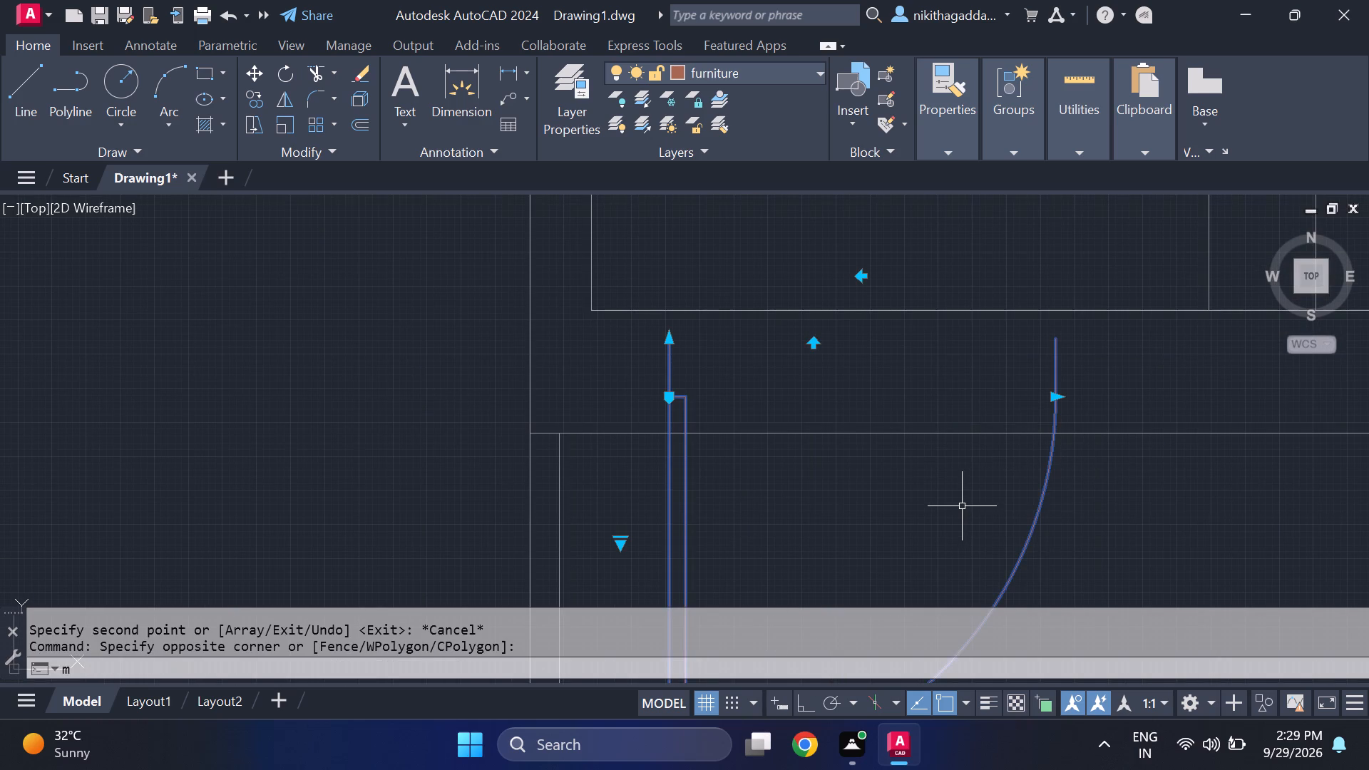
key(Return)
click(660, 337)
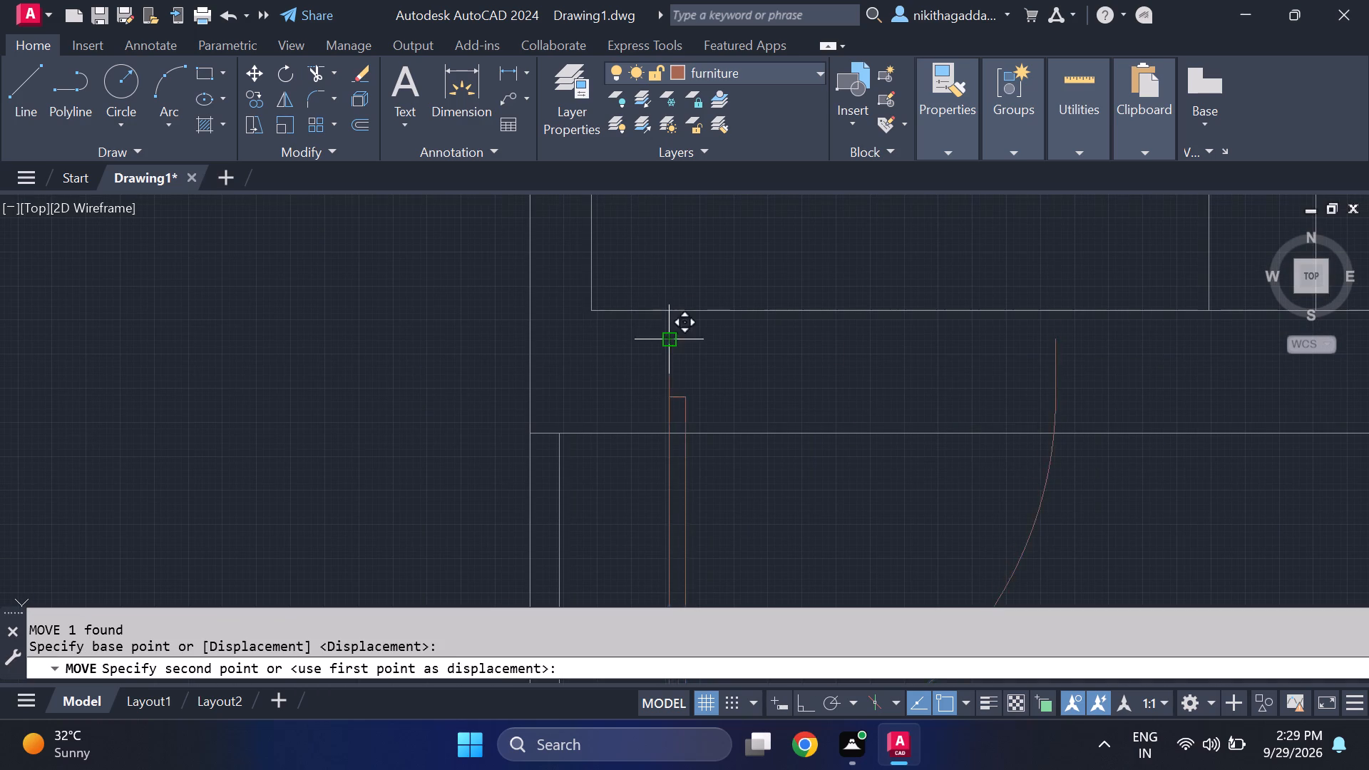
click(667, 308)
Move the door below the small windowed east room slightly north, aligning its hinge end with the upper line of its wall.
scroll(839, 280, down, 5)
middle_drag(876, 253, 852, 351)
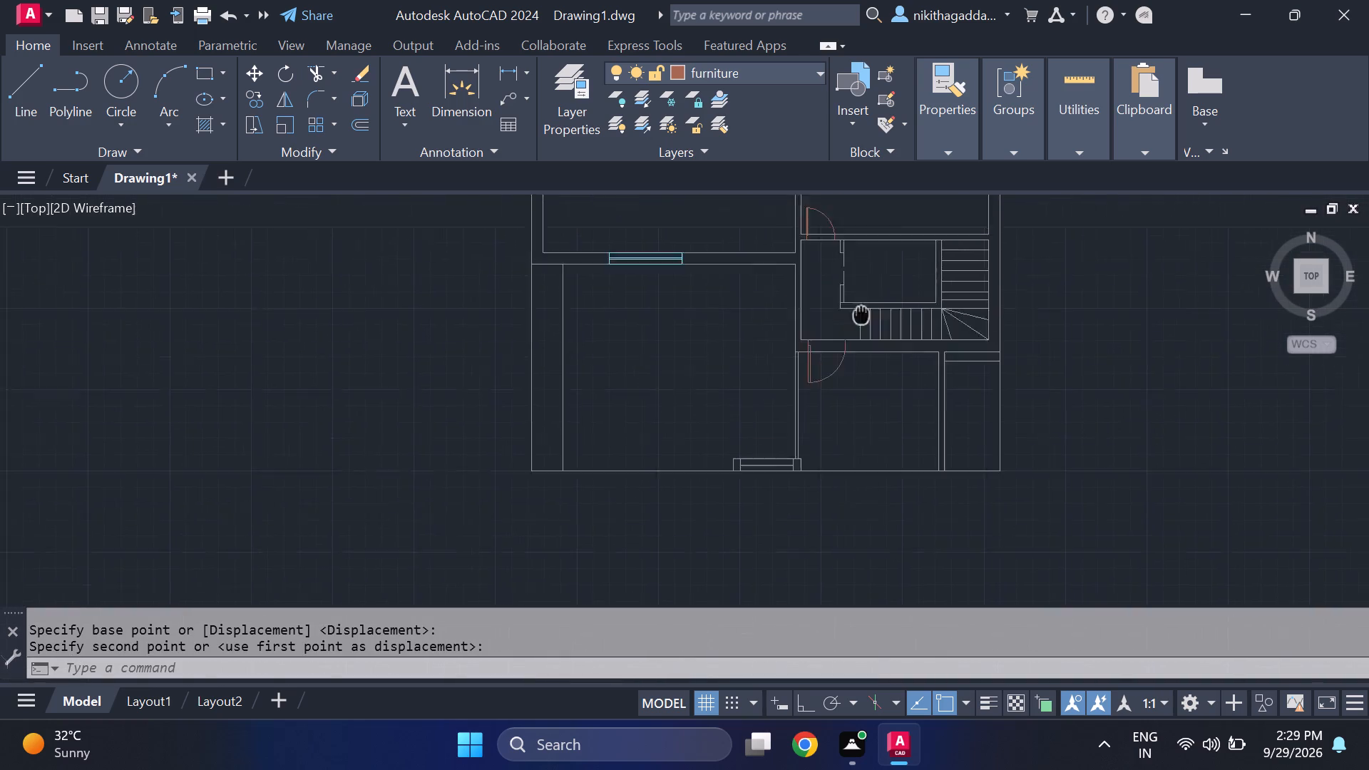
middle_drag(852, 351, 811, 510)
scroll(783, 423, up, 1)
scroll(794, 372, down, 3)
middle_drag(804, 317, 768, 443)
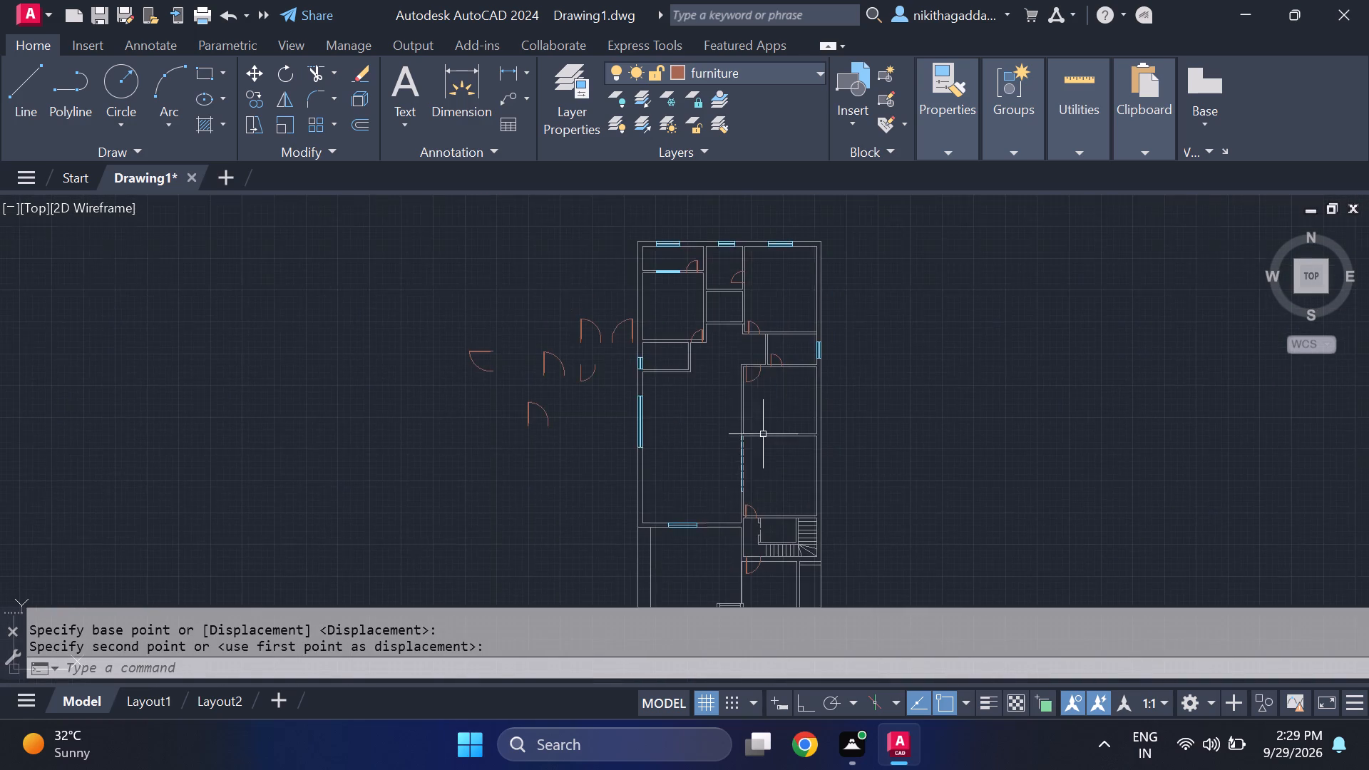
scroll(752, 369, up, 5)
click(788, 395)
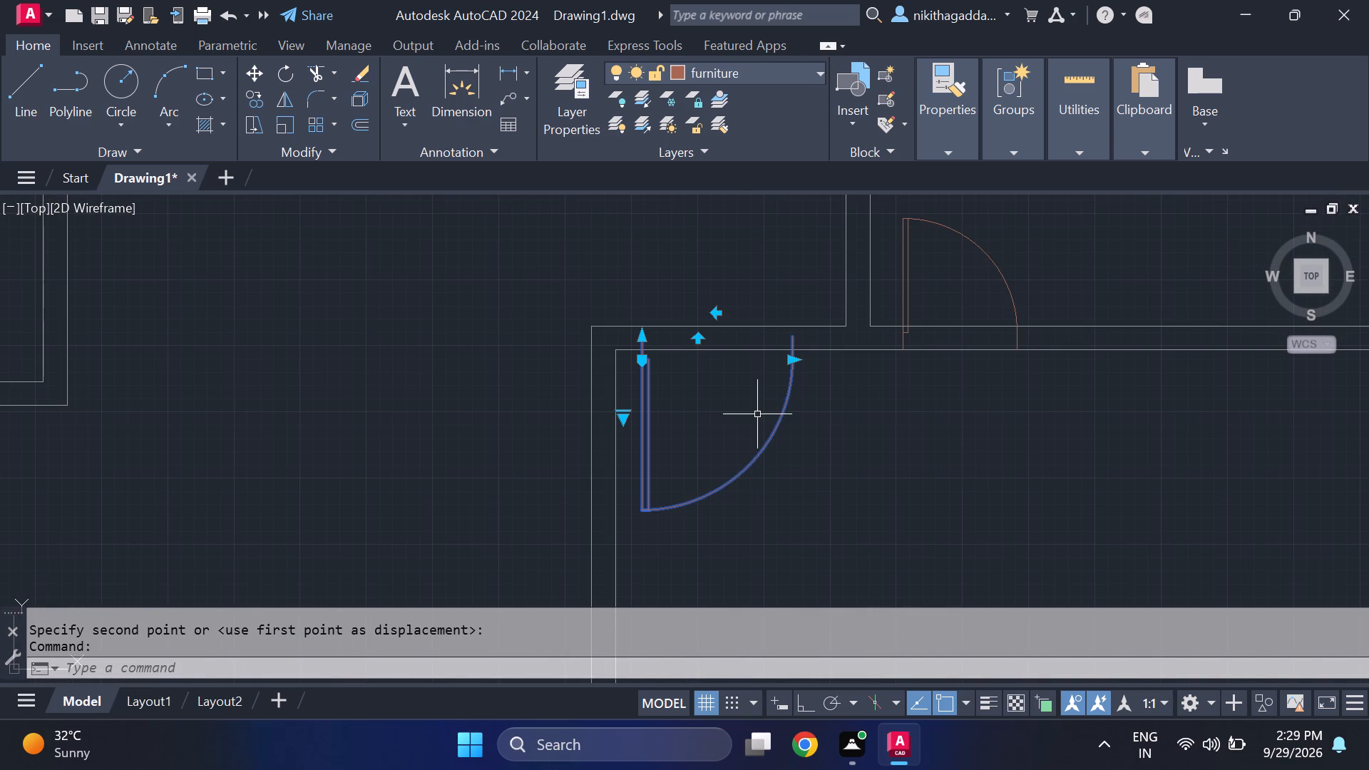
key(m)
key(Return)
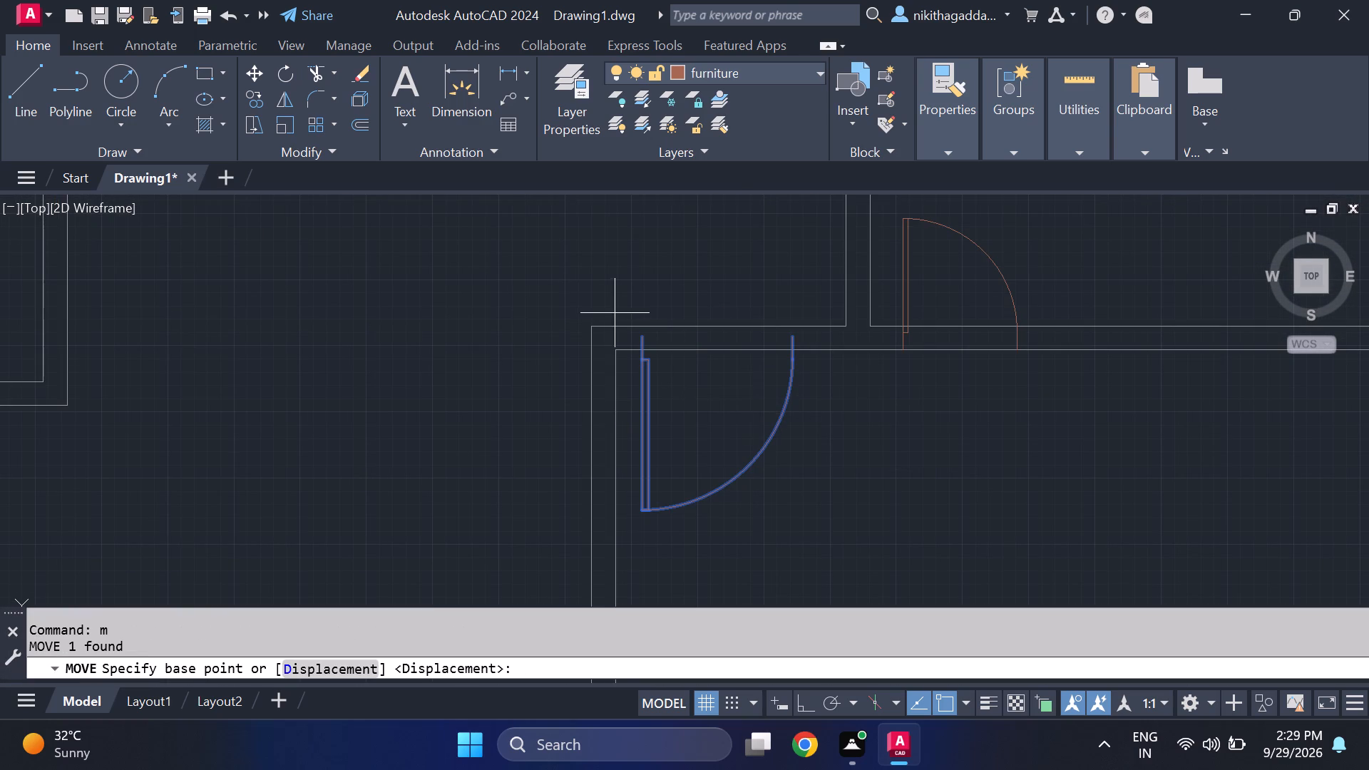
scroll(615, 313, up, 3)
click(722, 411)
click(717, 373)
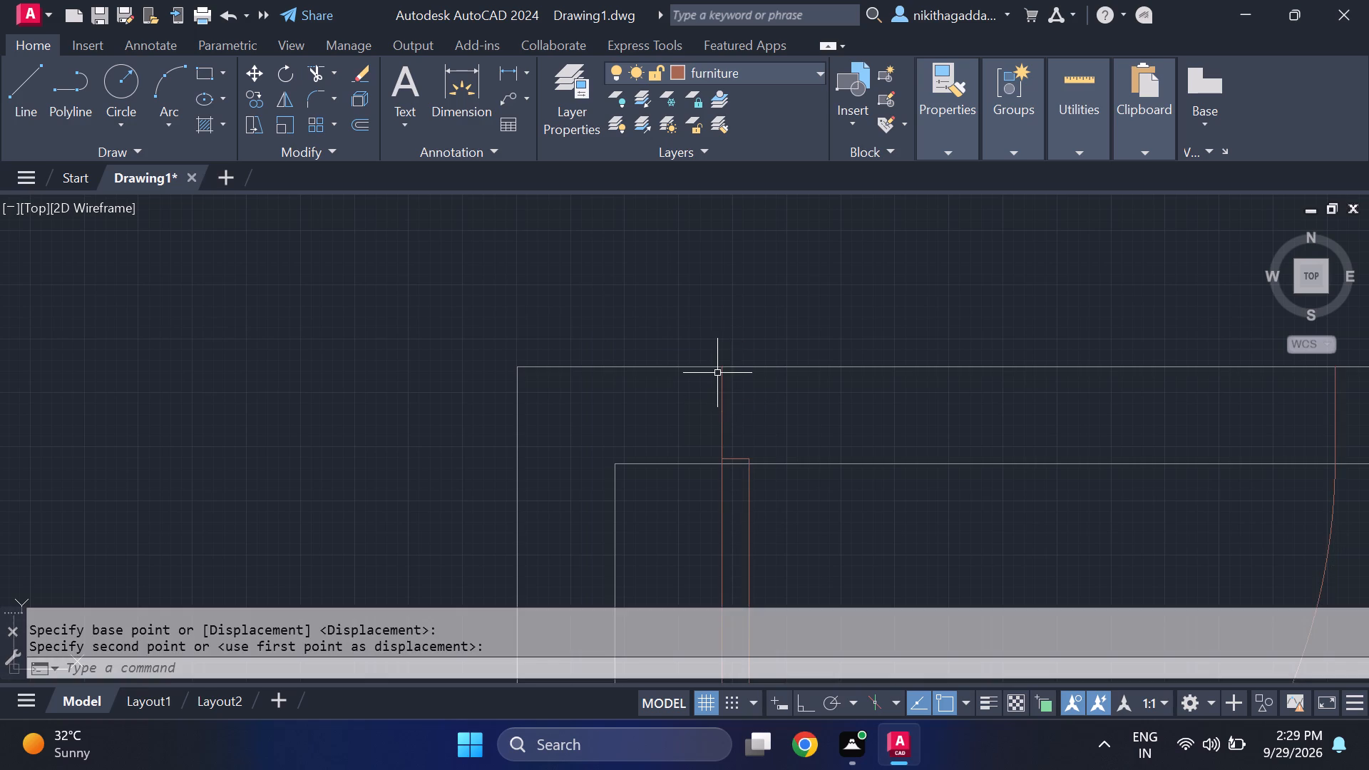
Move the loose left-opening door beside the west wall into the large hall's south wall, between the window and the southeast corner.
scroll(778, 386, down, 6)
middle_drag(856, 493, 840, 321)
scroll(843, 322, down, 2)
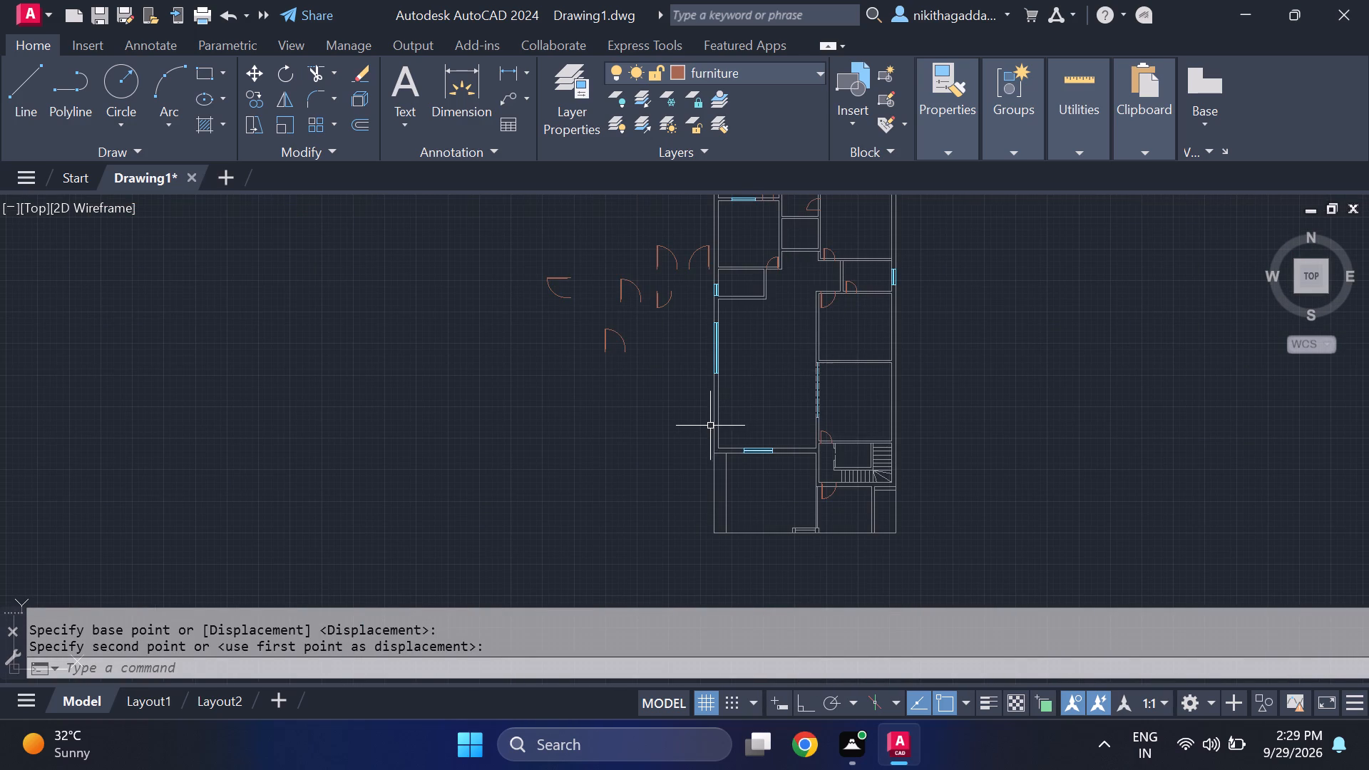
scroll(667, 250, up, 2)
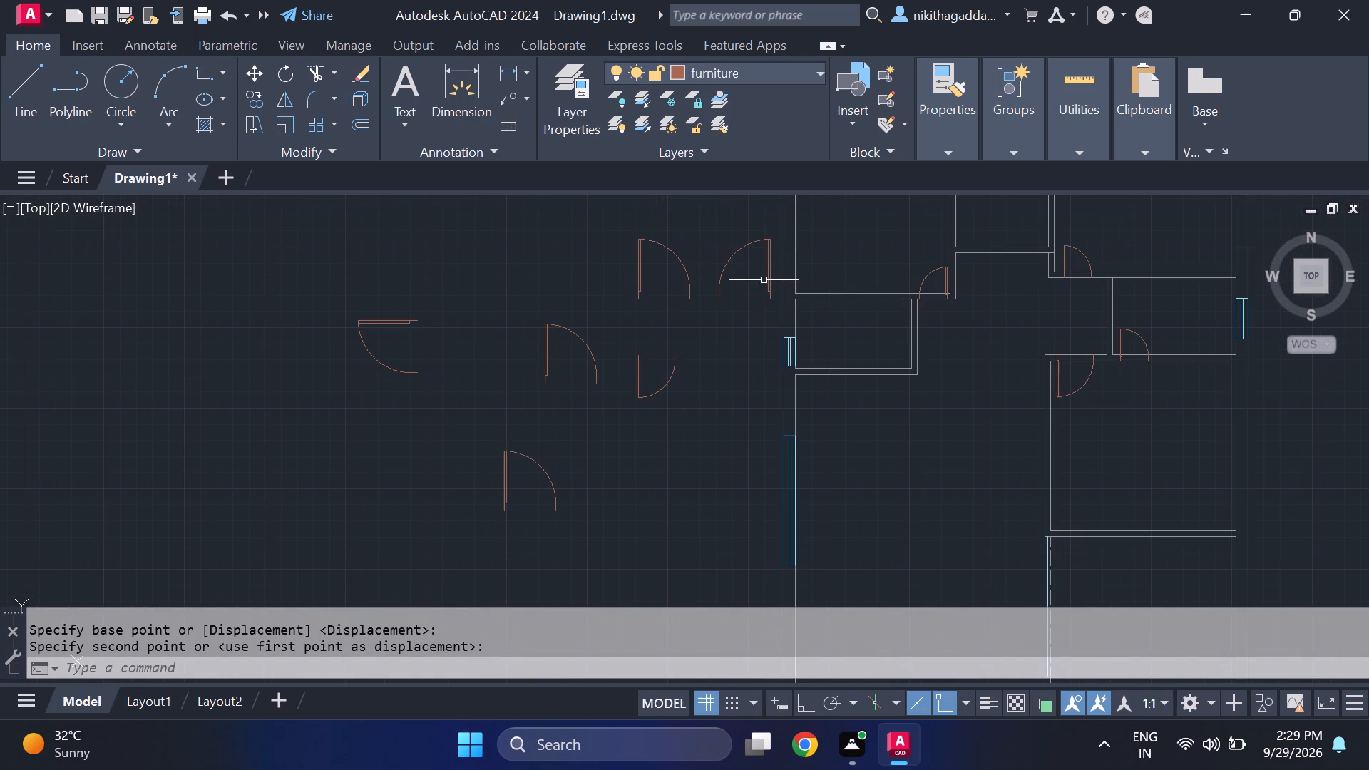
click(764, 280)
click(704, 265)
key(m)
key(Return)
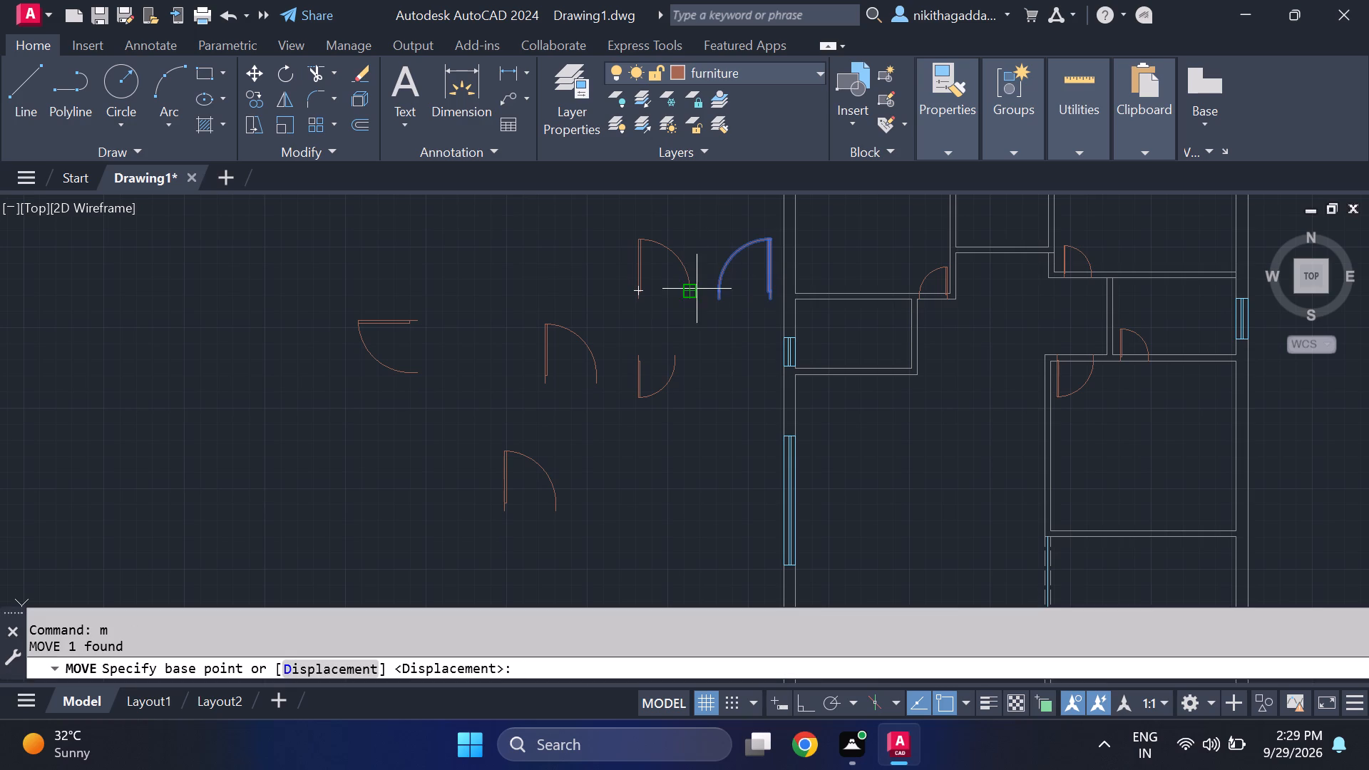
scroll(754, 313, up, 3)
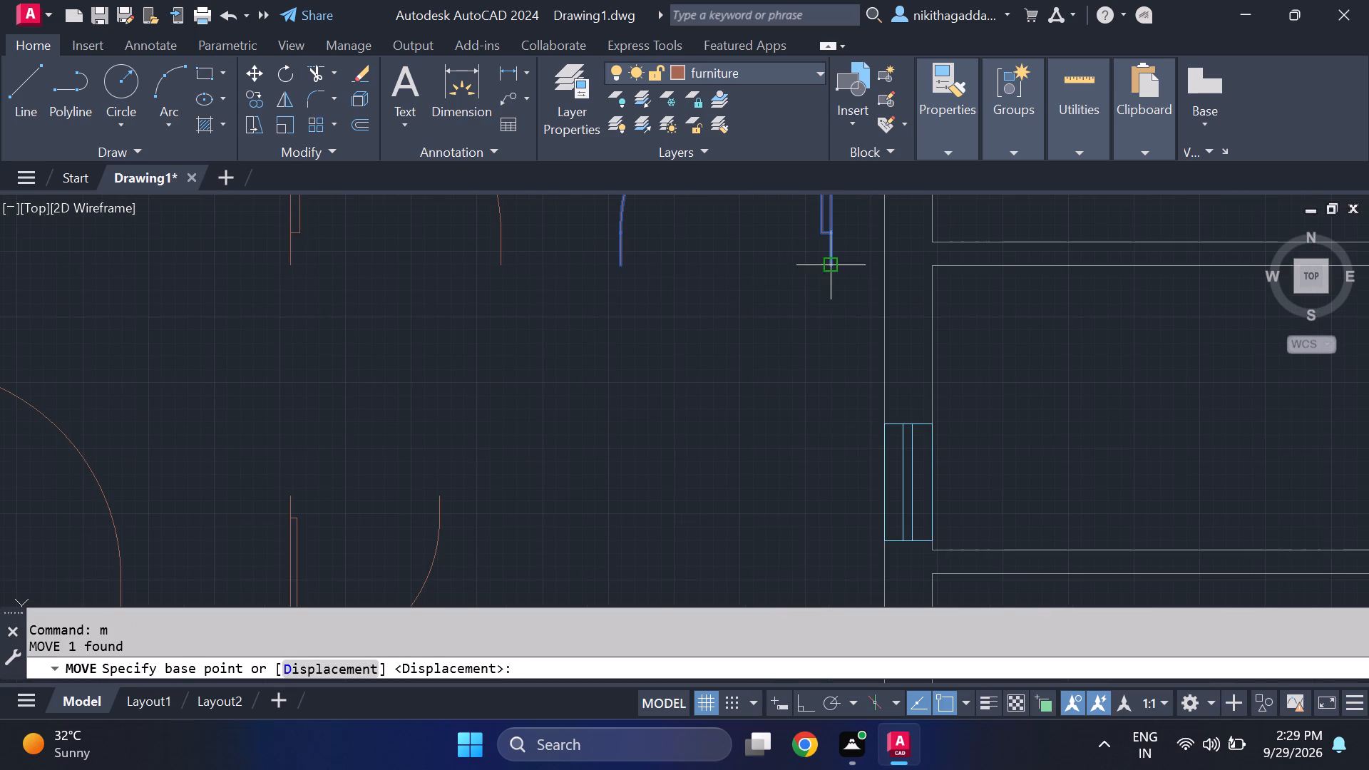
click(831, 266)
scroll(935, 356, down, 5)
middle_drag(1055, 570, 915, 408)
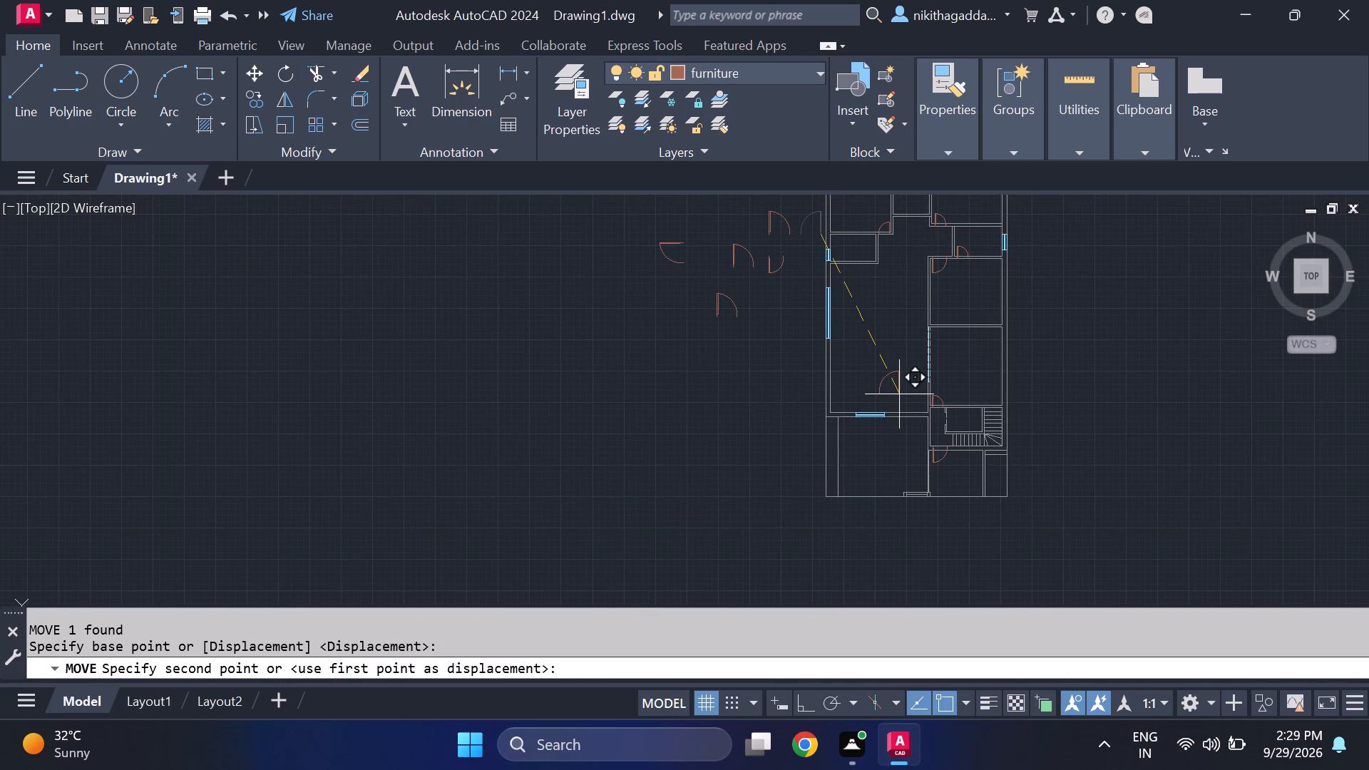
scroll(899, 394, up, 3)
middle_drag(949, 459, 876, 393)
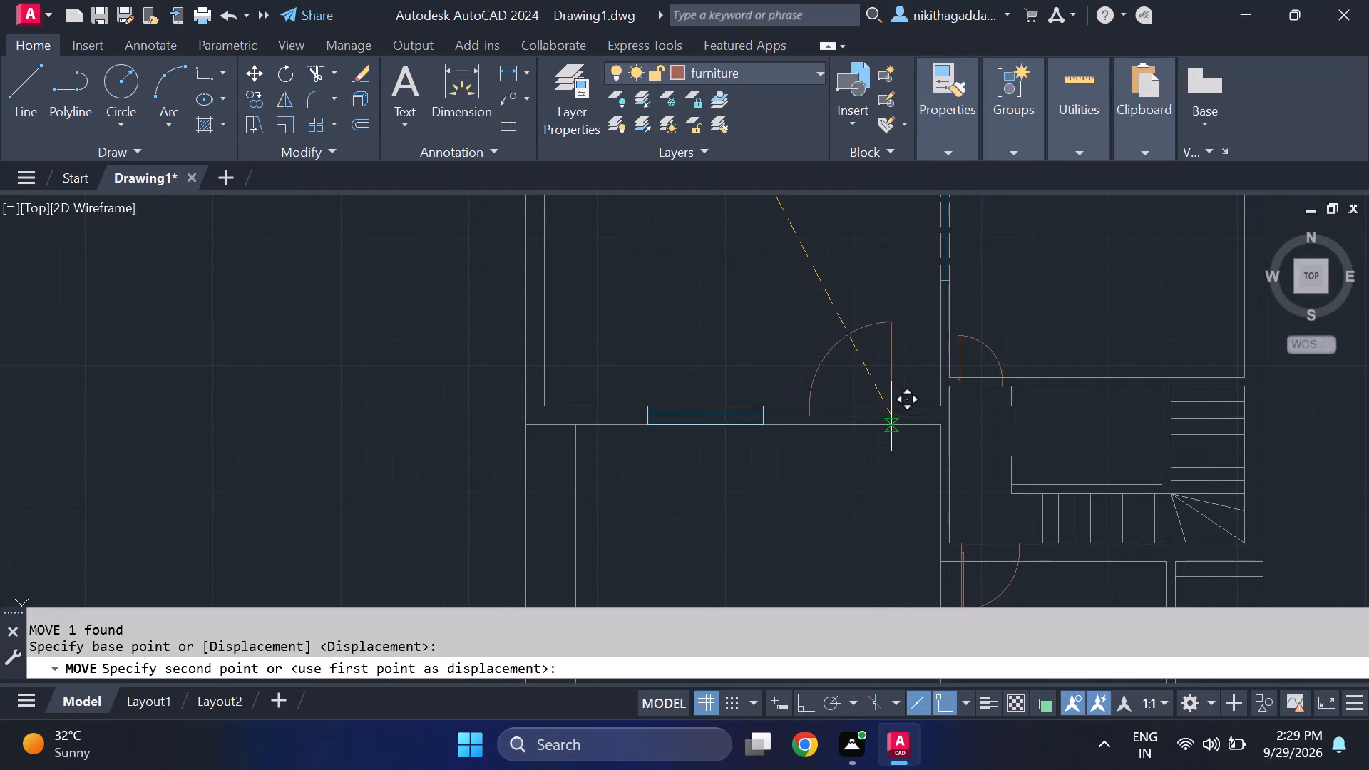
scroll(895, 420, up, 1)
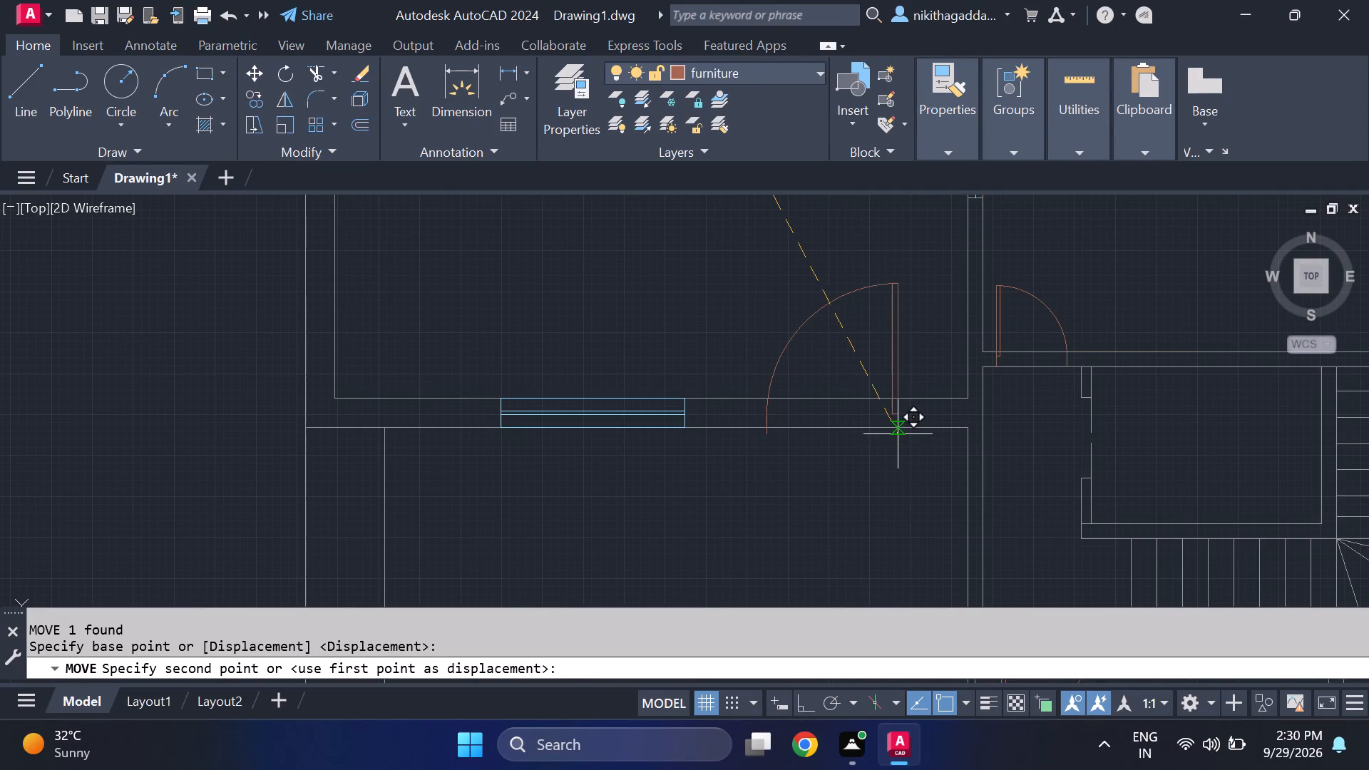
click(893, 433)
Review the whole floor plan and the remaining loose doors for openings that still need a door.
scroll(930, 365, down, 4)
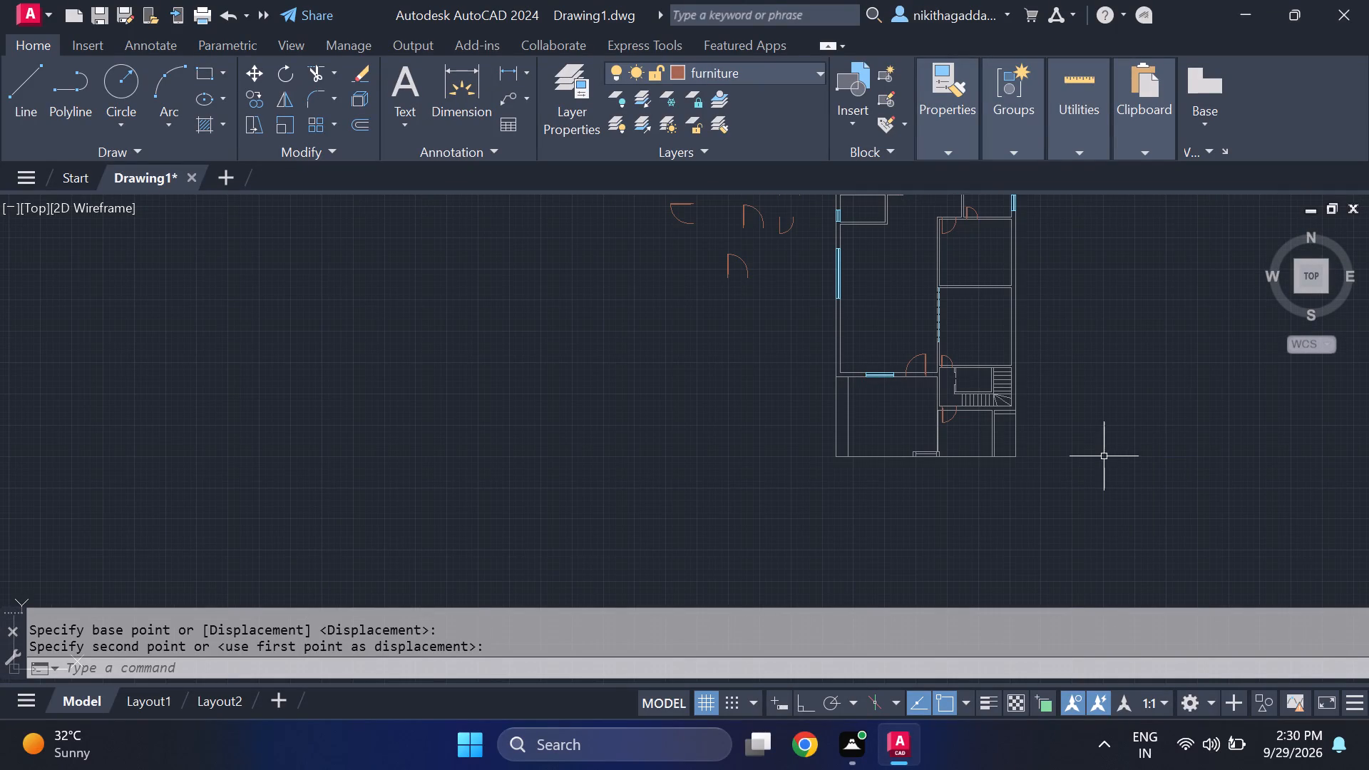
middle_drag(1094, 448, 1080, 476)
scroll(1077, 427, down, 1)
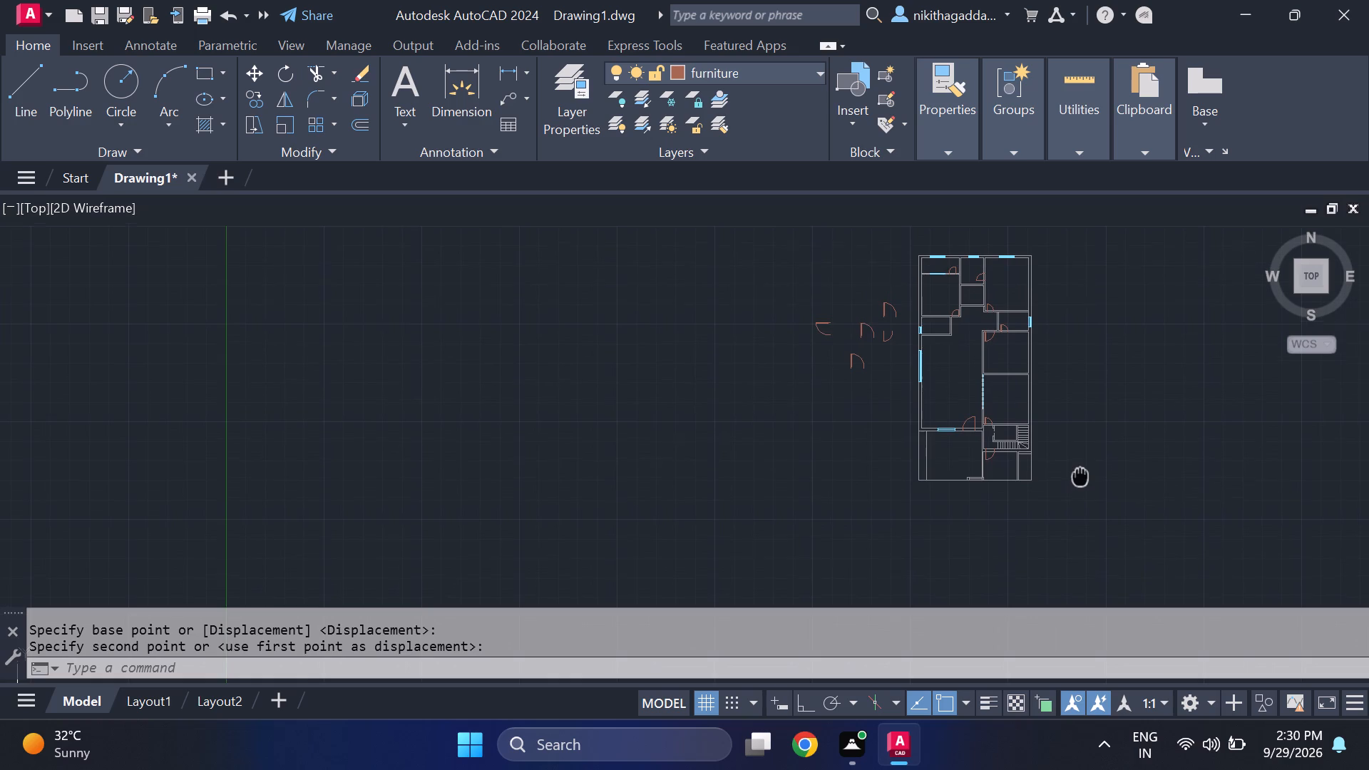
middle_drag(1080, 476, 1070, 468)
scroll(1032, 427, up, 2)
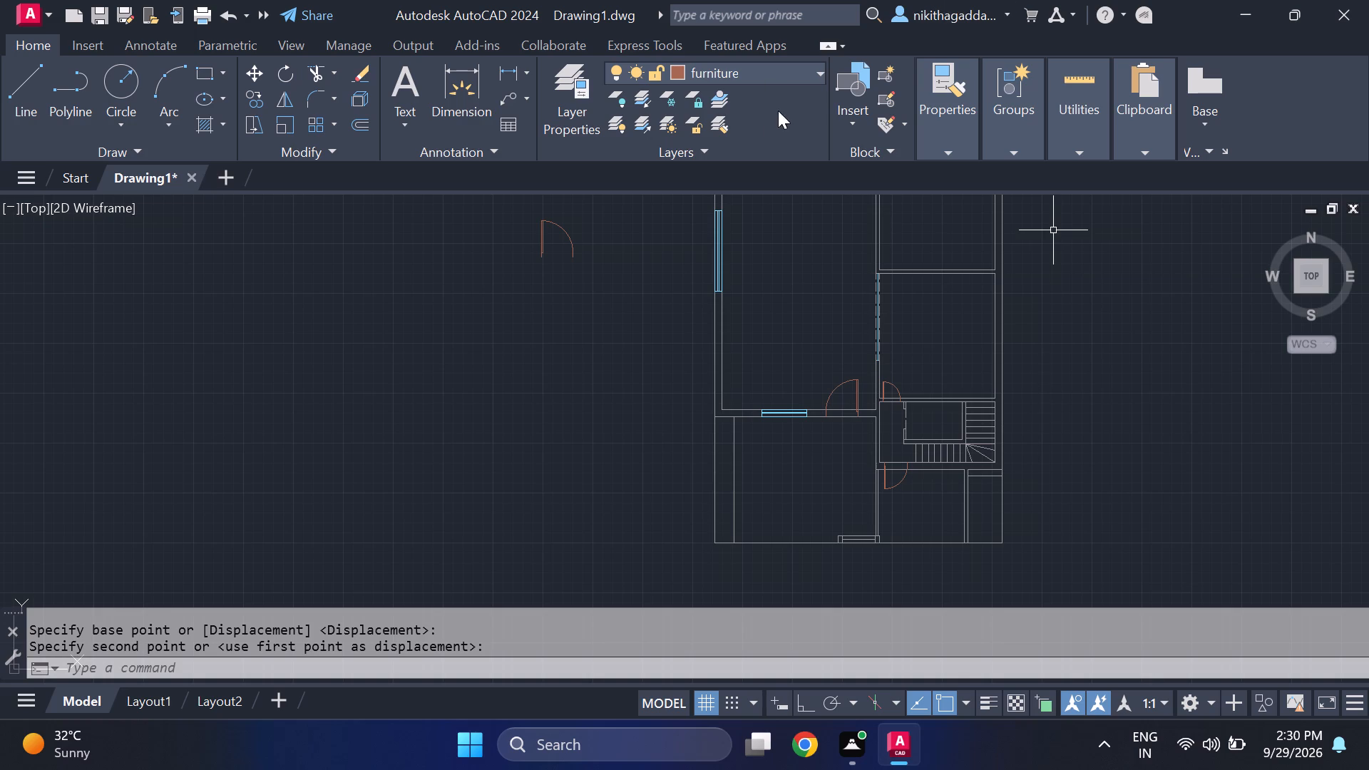
scroll(745, 134, down, 1)
scroll(779, 456, down, 2)
middle_drag(787, 434, 786, 436)
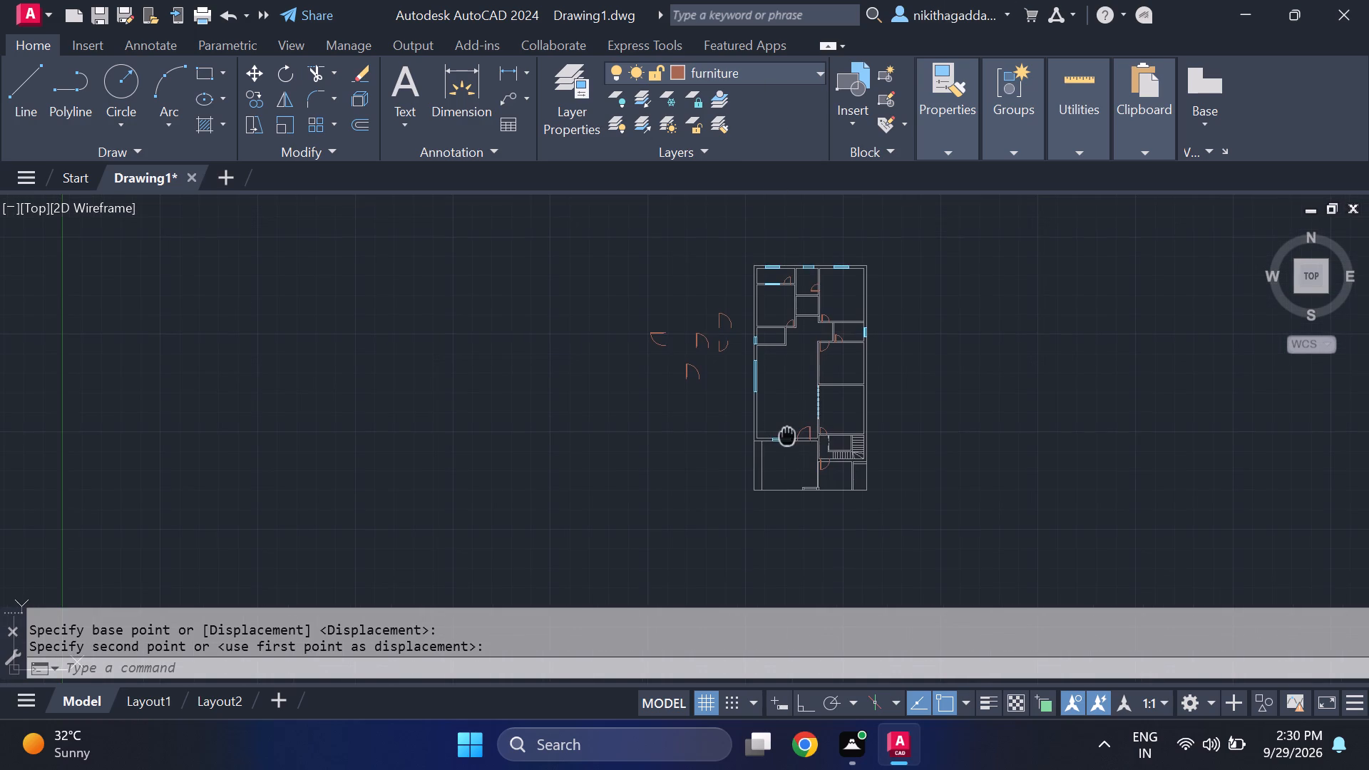
middle_drag(786, 436, 737, 465)
Scale the loose horizontal door farthest west of the house down to about 65%, using its hinge end as base point.
scroll(793, 347, up, 2)
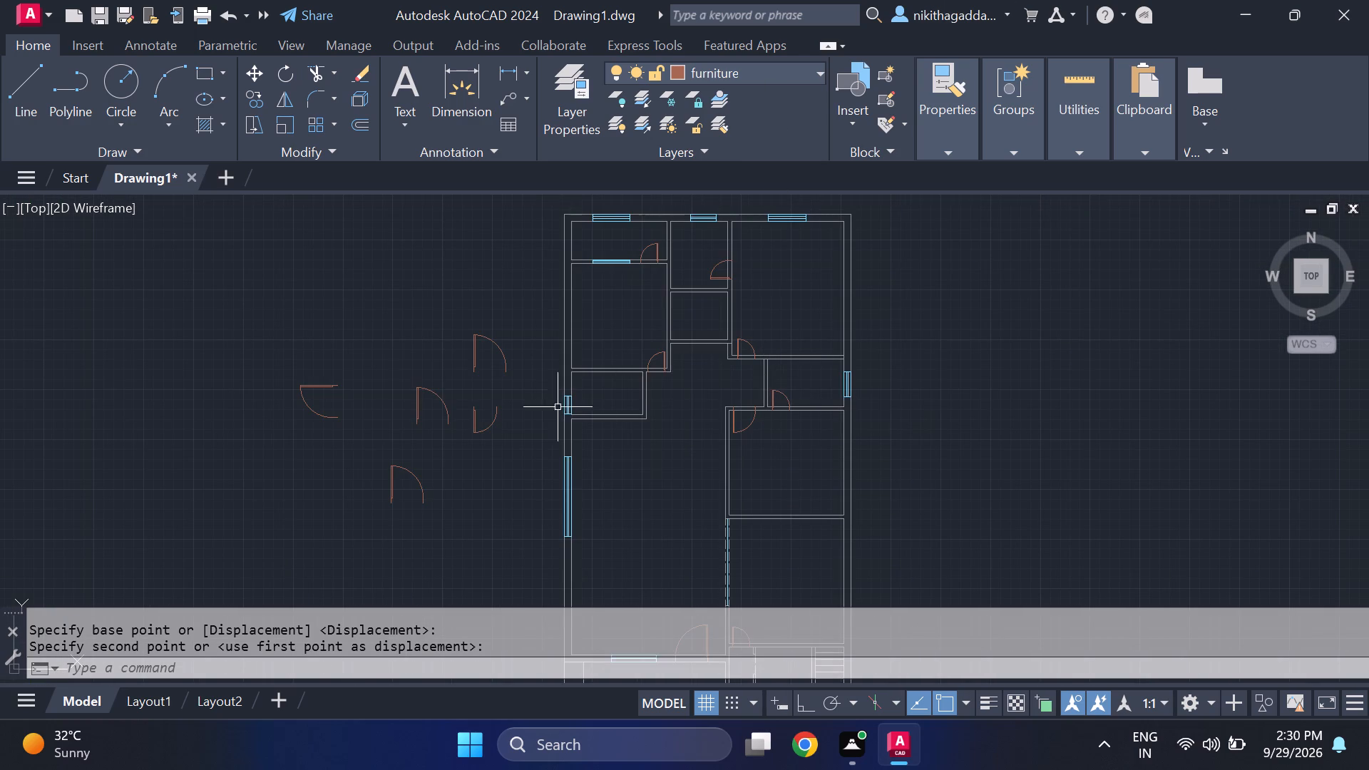
scroll(335, 393, up, 1)
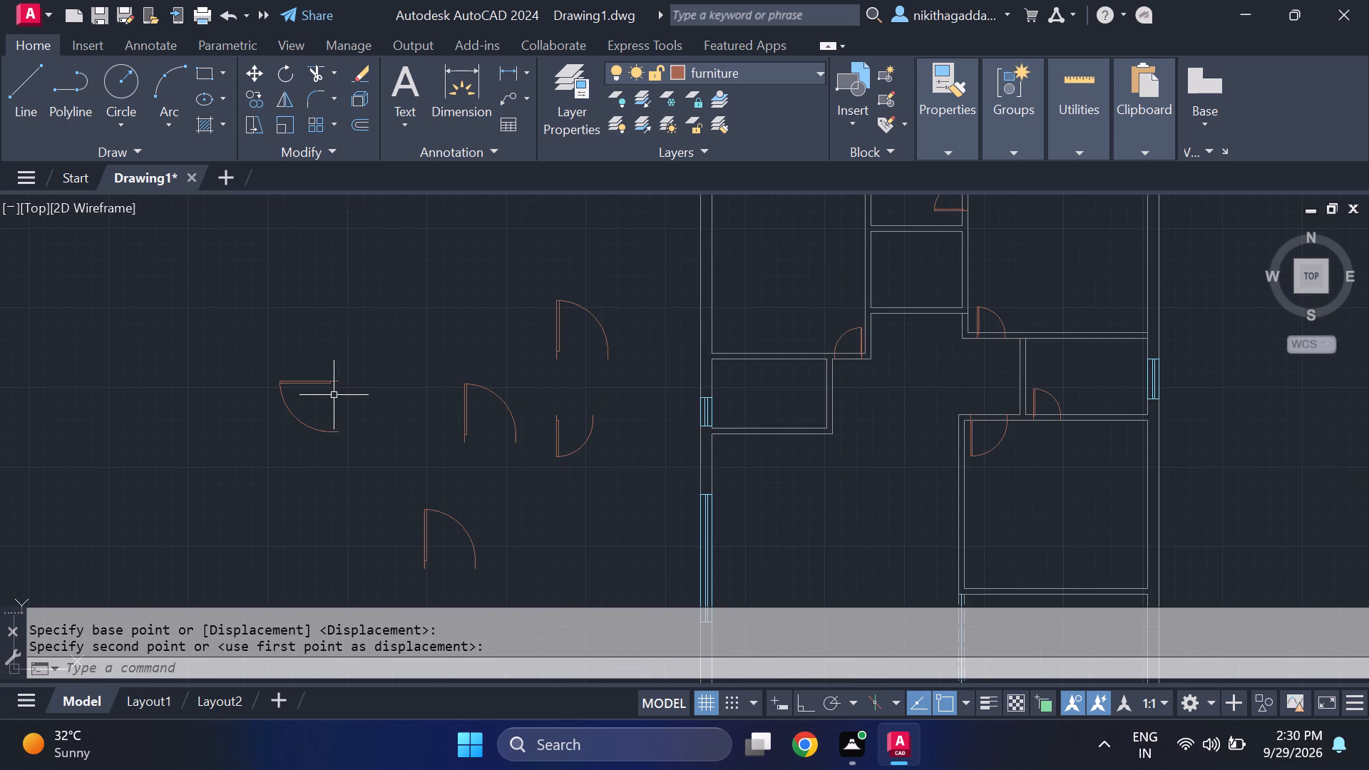
click(340, 365)
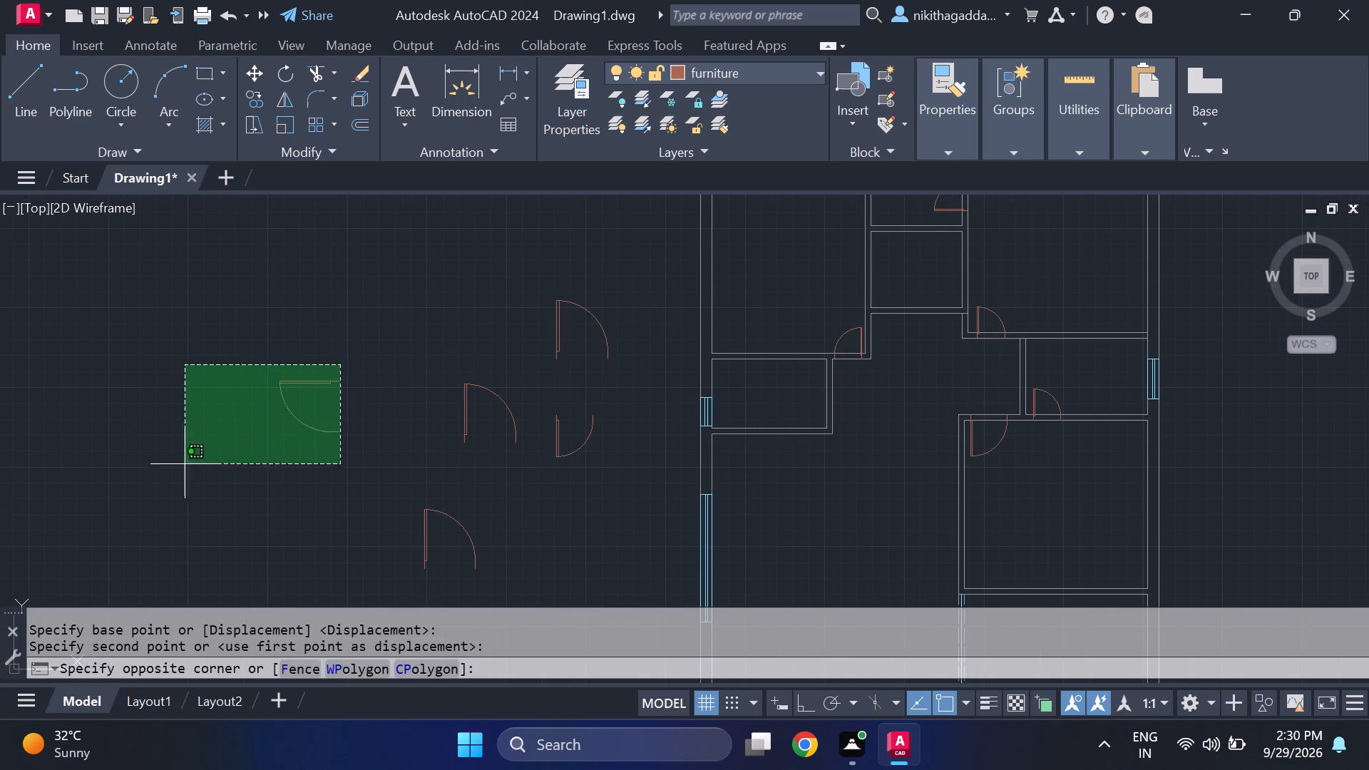
click(177, 470)
text(sca)
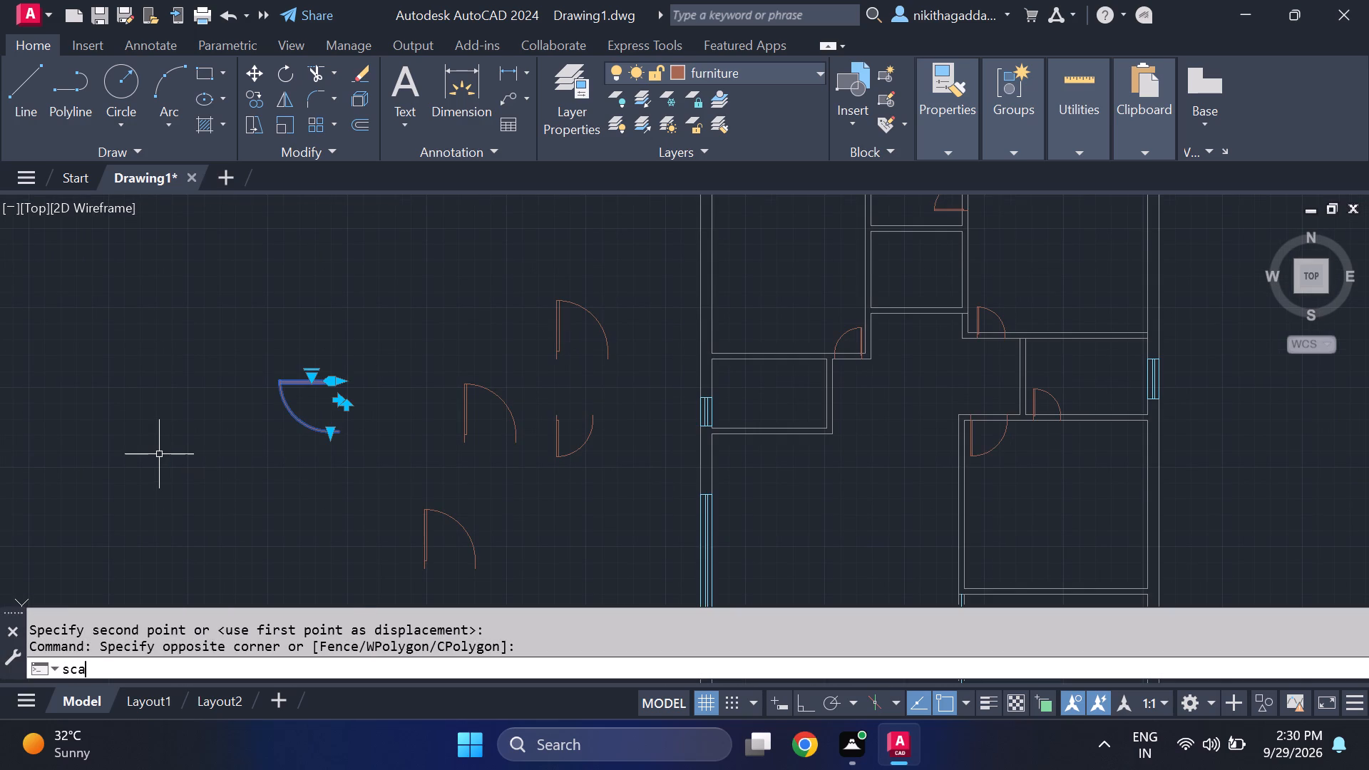
text(le)
key(Return)
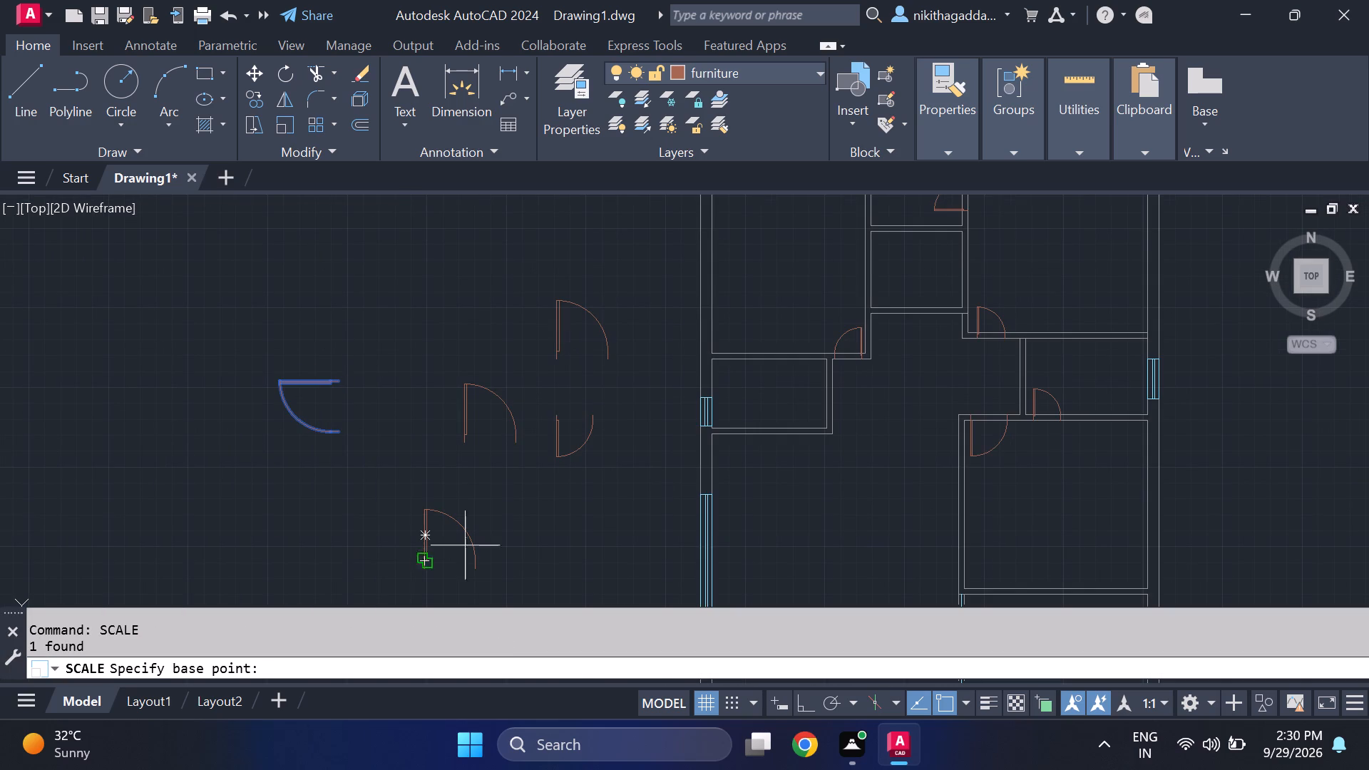
click(340, 377)
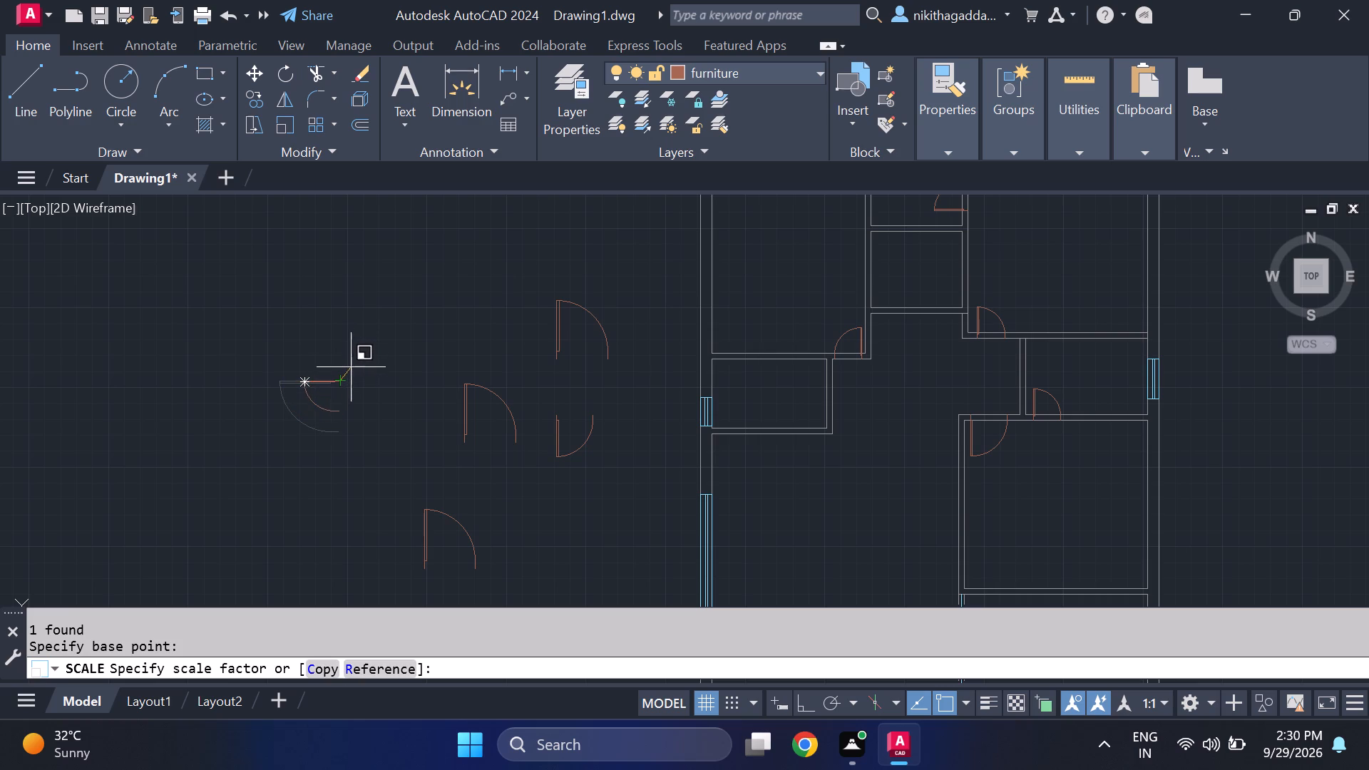
click(352, 367)
Move the scaled horizontal door by its hinge end into the east wall of the small windowed west room, near its northeast corner.
drag(352, 367, 343, 374)
click(247, 436)
double_click(363, 343)
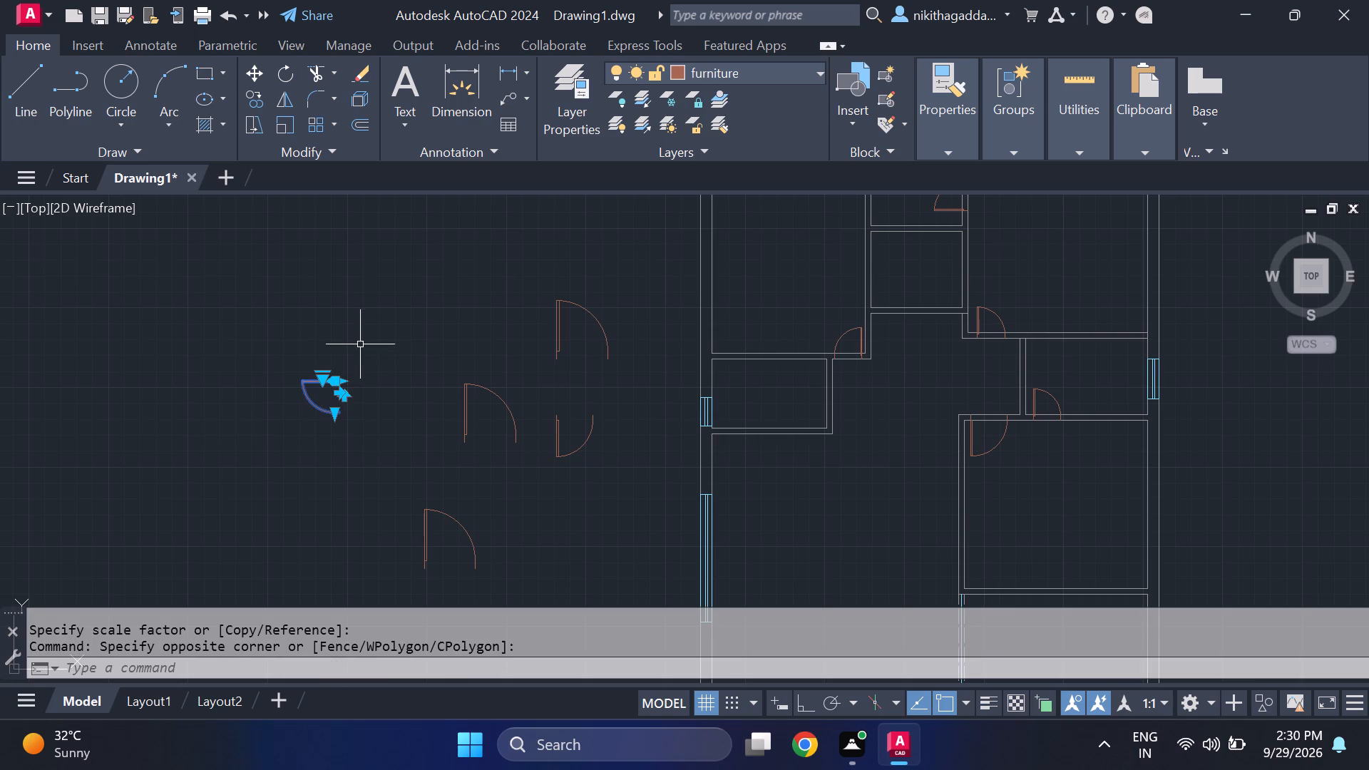
click(433, 317)
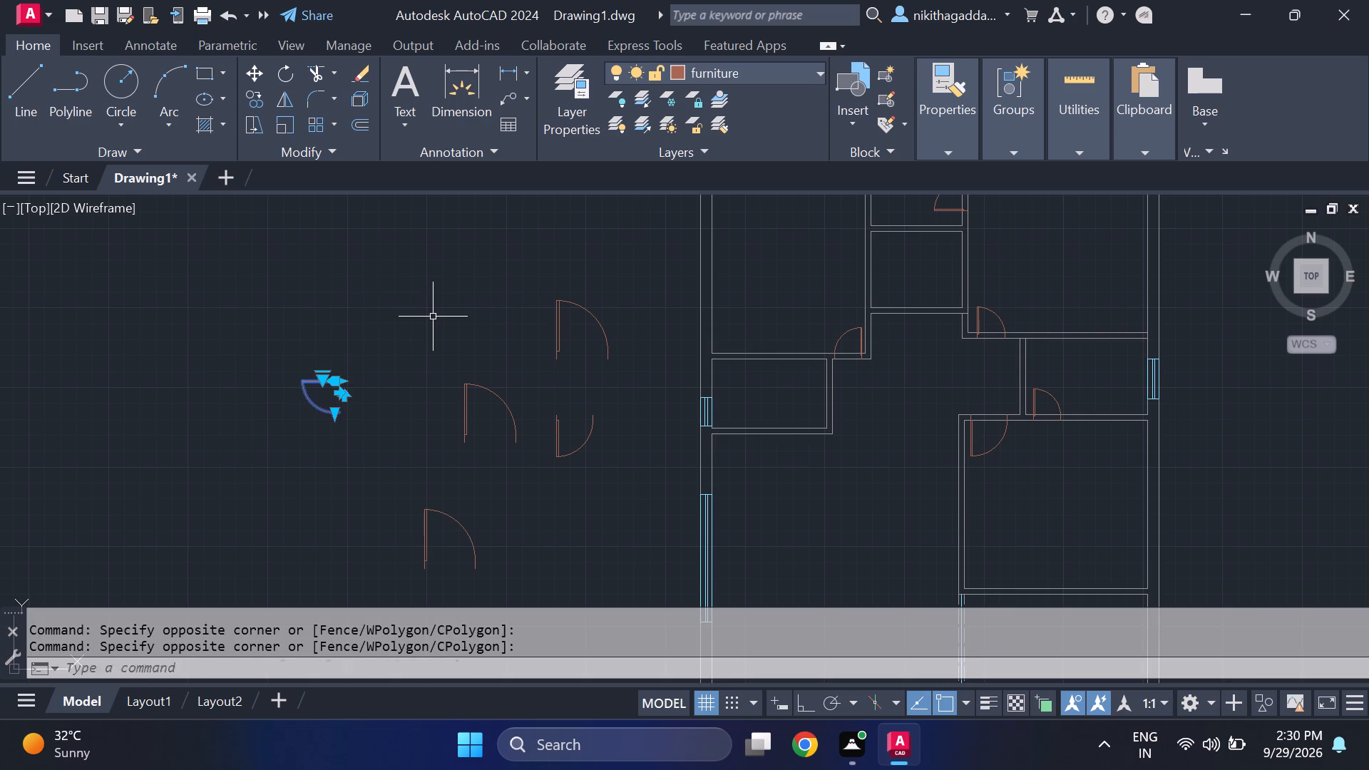
key(m)
key(Return)
scroll(371, 334, up, 2)
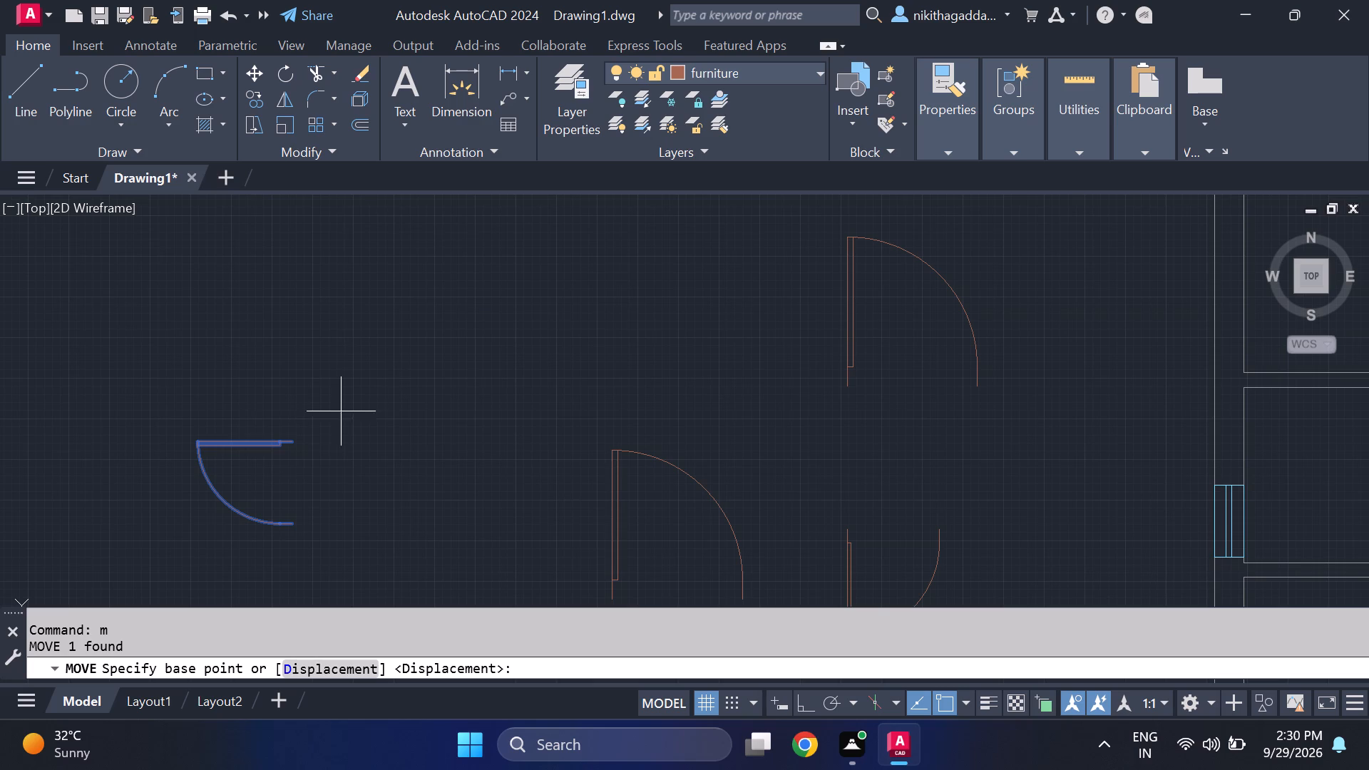
click(290, 444)
scroll(881, 481, down, 2)
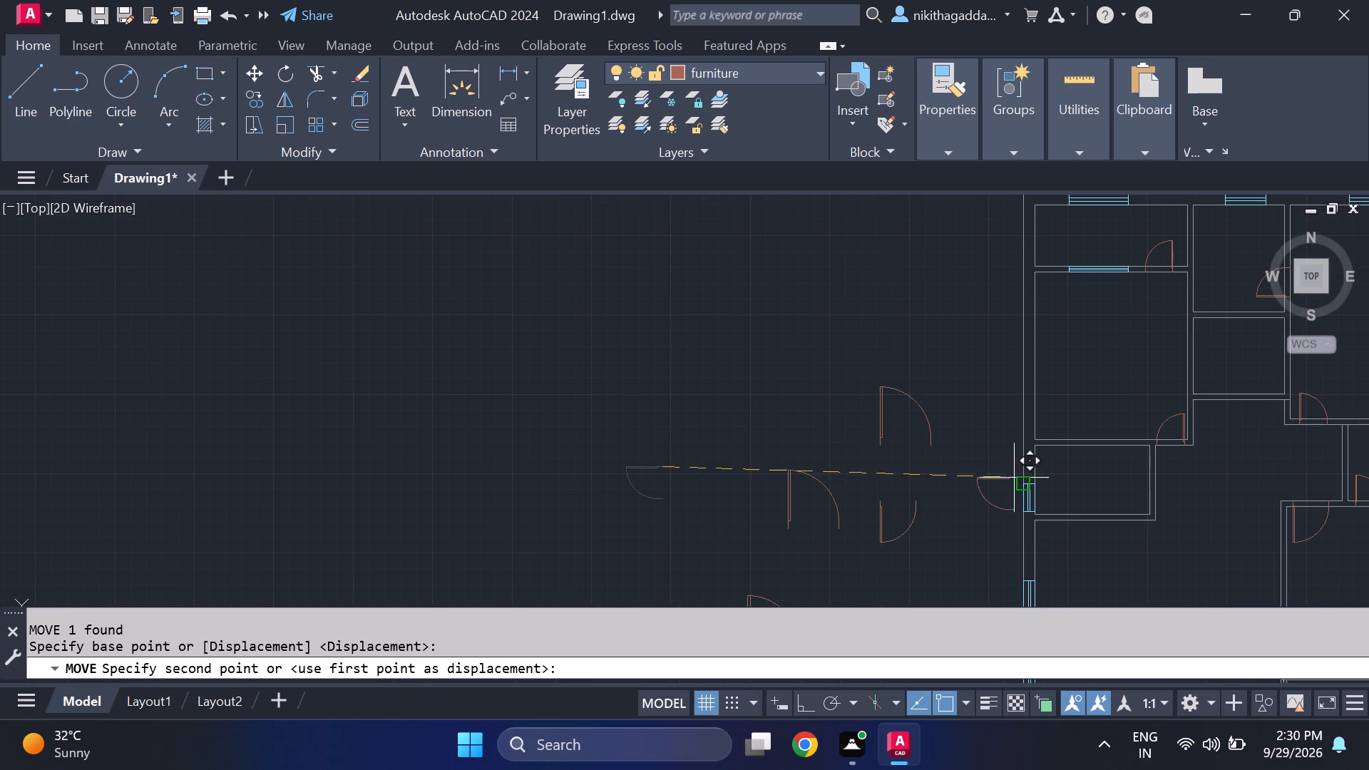
middle_drag(1068, 462, 783, 421)
scroll(930, 437, up, 2)
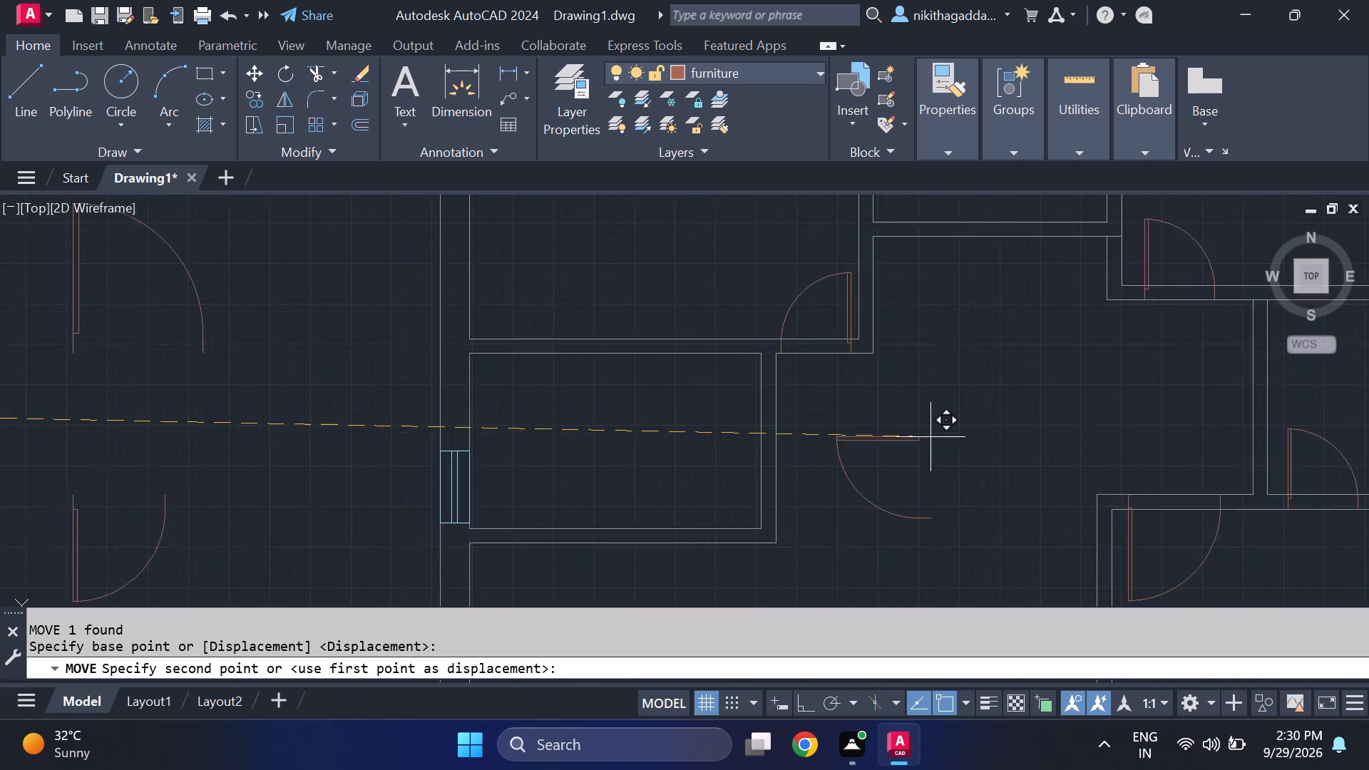
scroll(928, 437, up, 1)
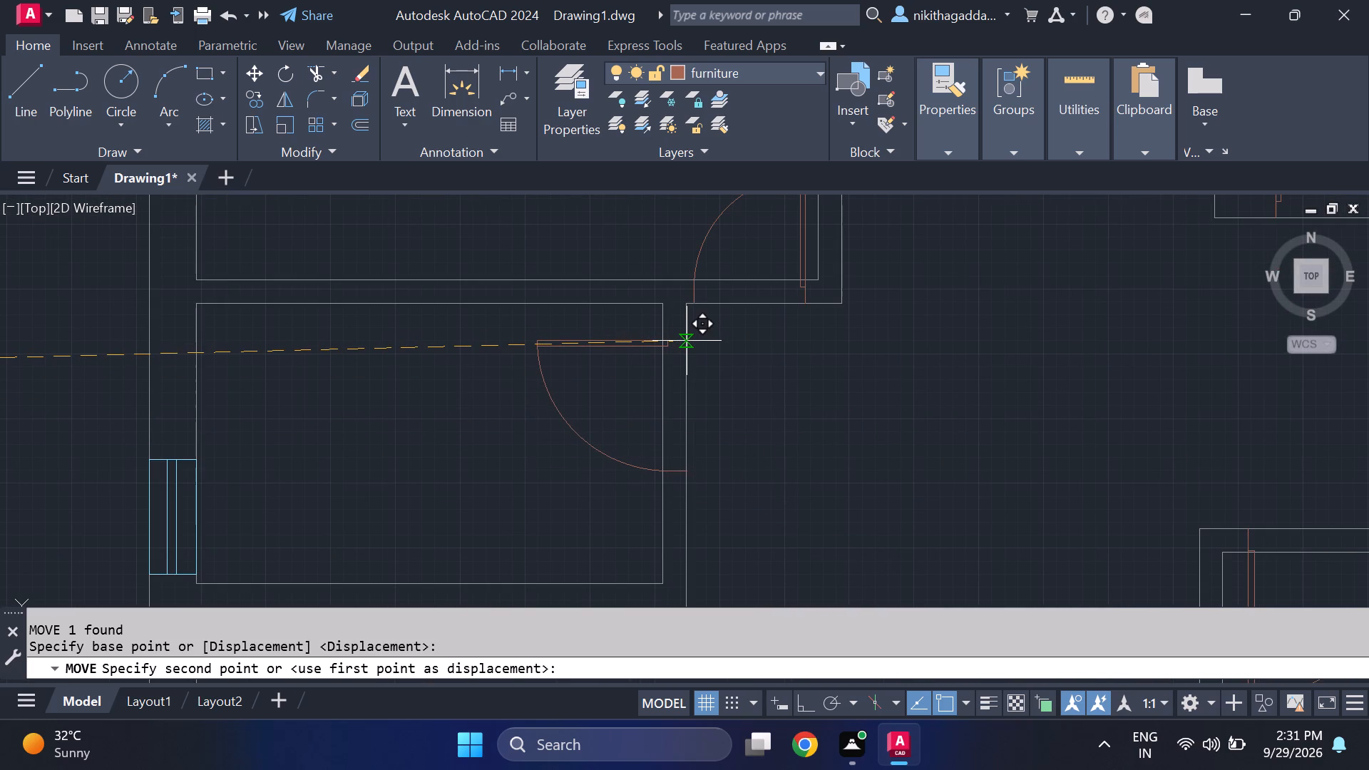
click(682, 342)
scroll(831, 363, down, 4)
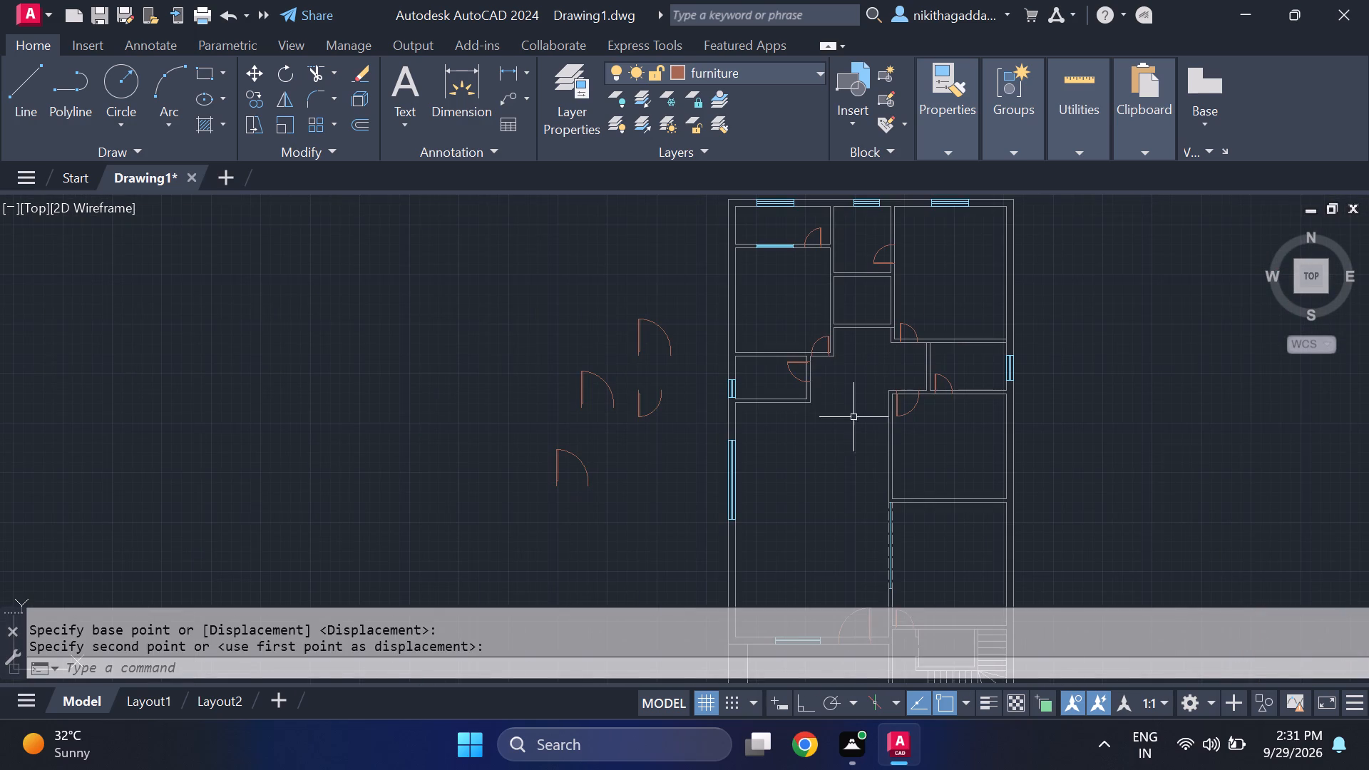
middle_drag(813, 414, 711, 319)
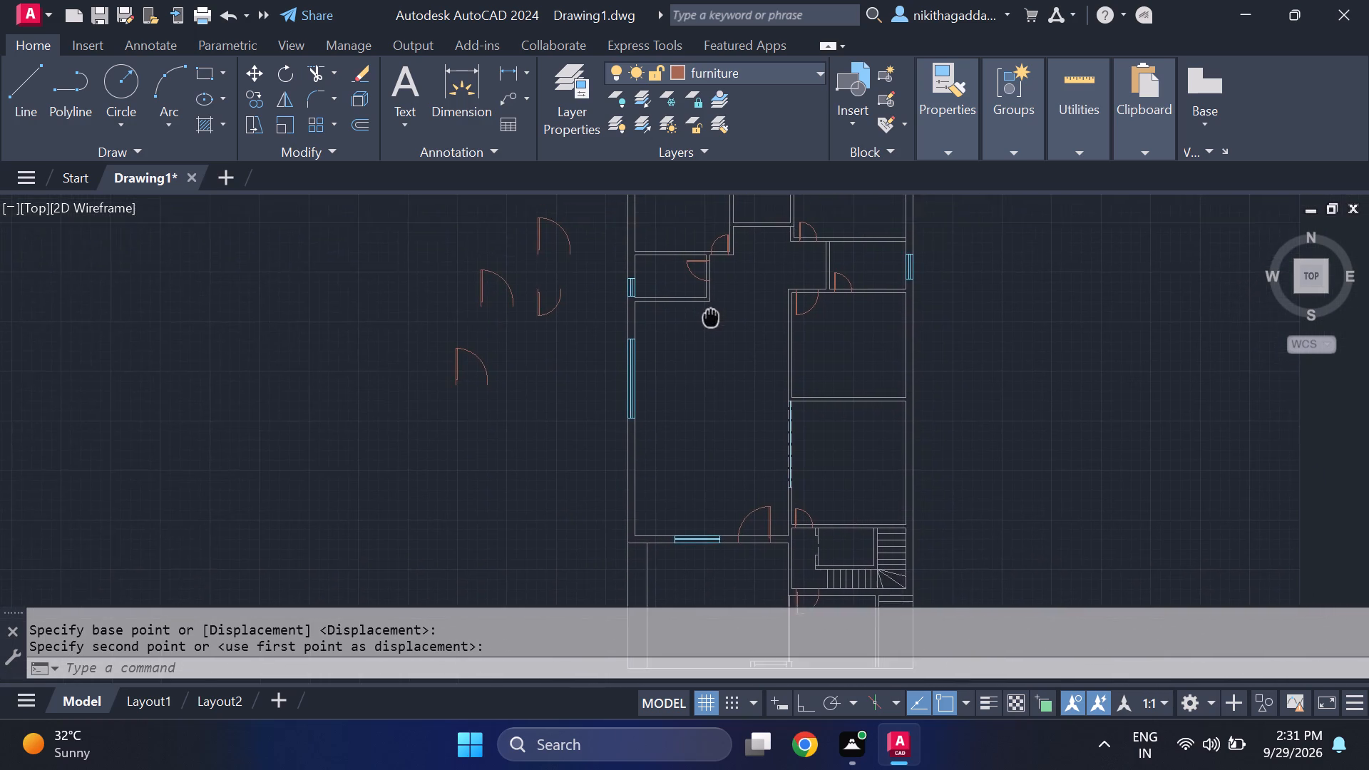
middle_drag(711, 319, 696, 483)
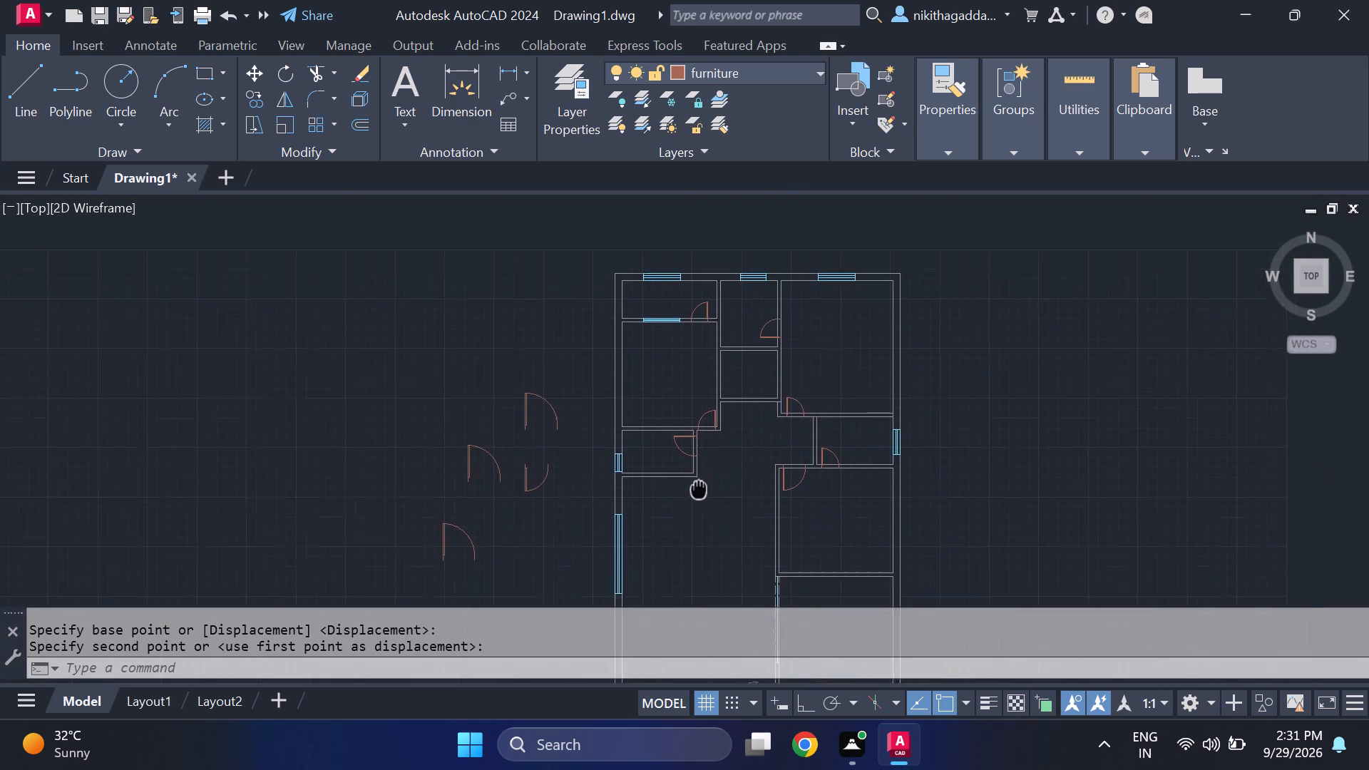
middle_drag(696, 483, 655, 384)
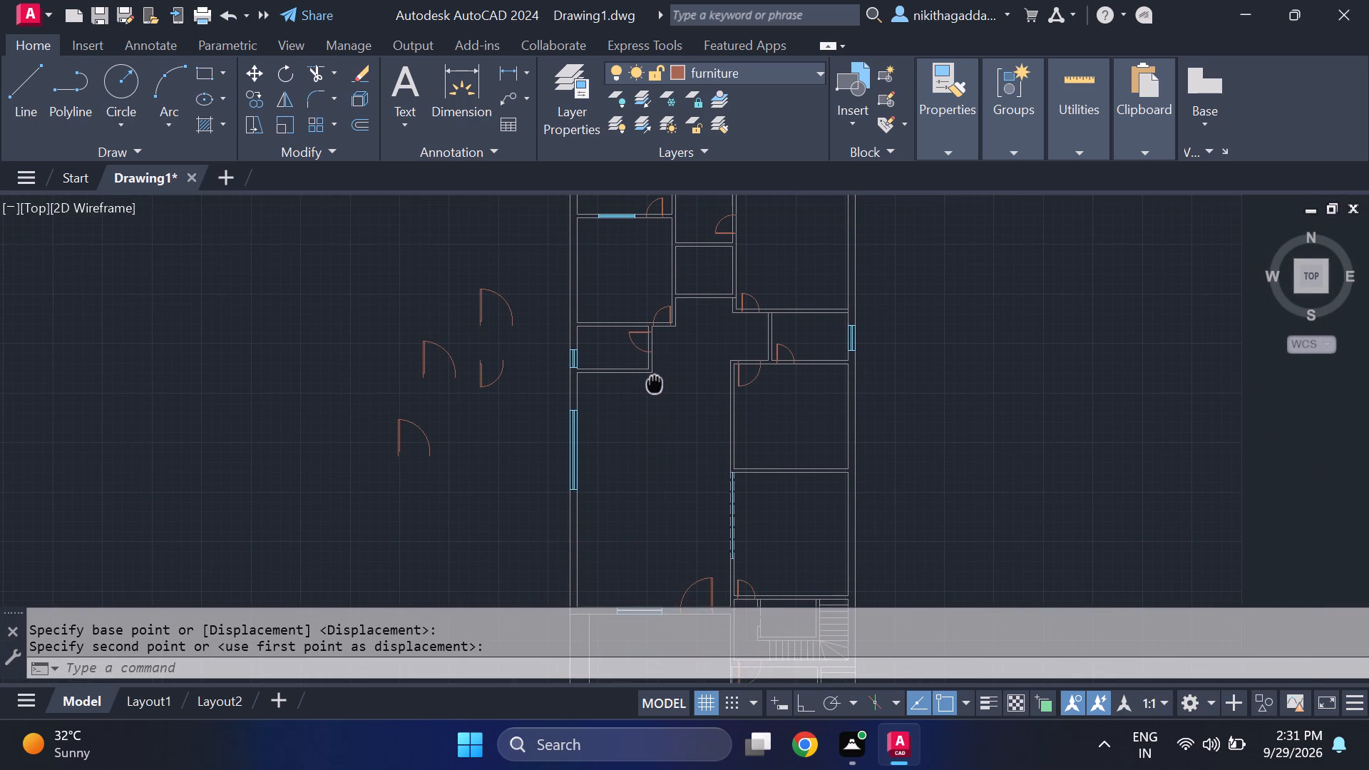
Review the placed doors across the house floor plan for wall lines still crossing their openings.
middle_drag(655, 384, 655, 378)
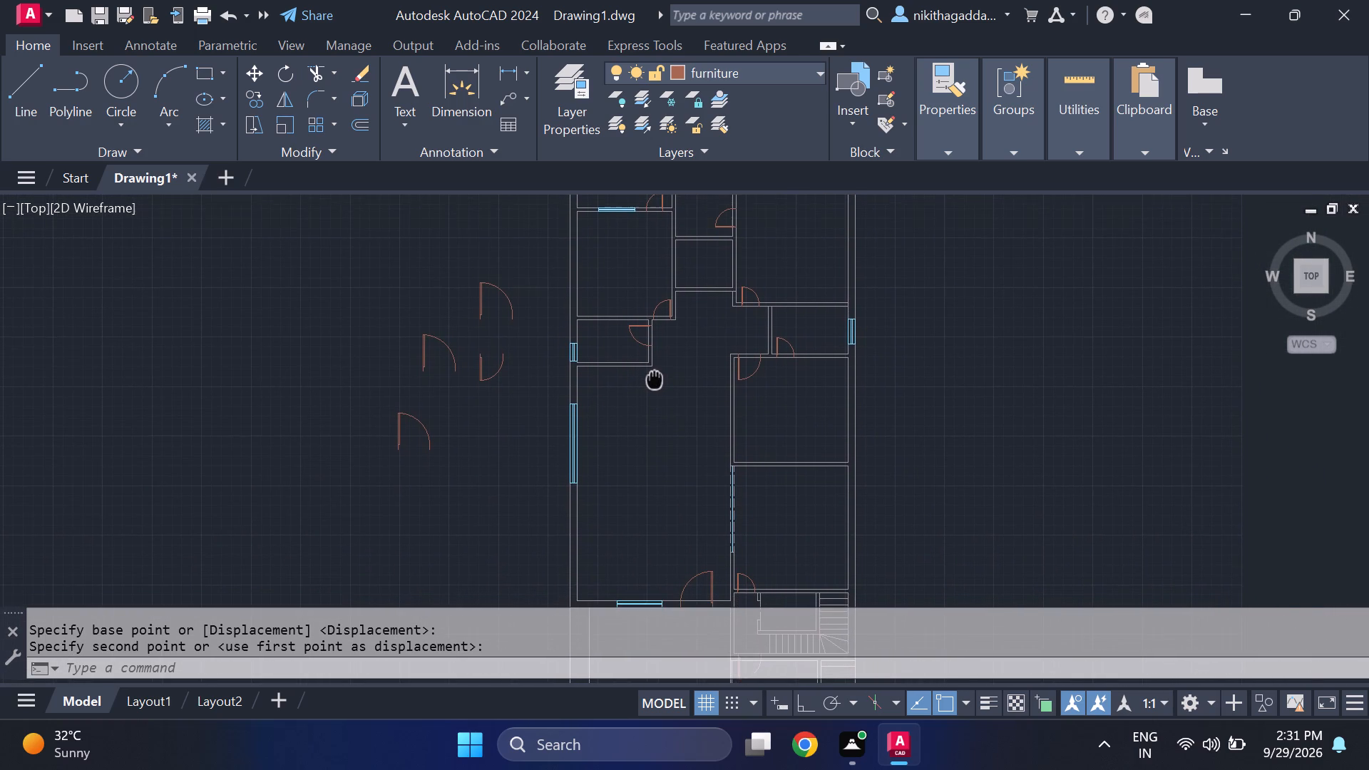
middle_drag(655, 378, 653, 364)
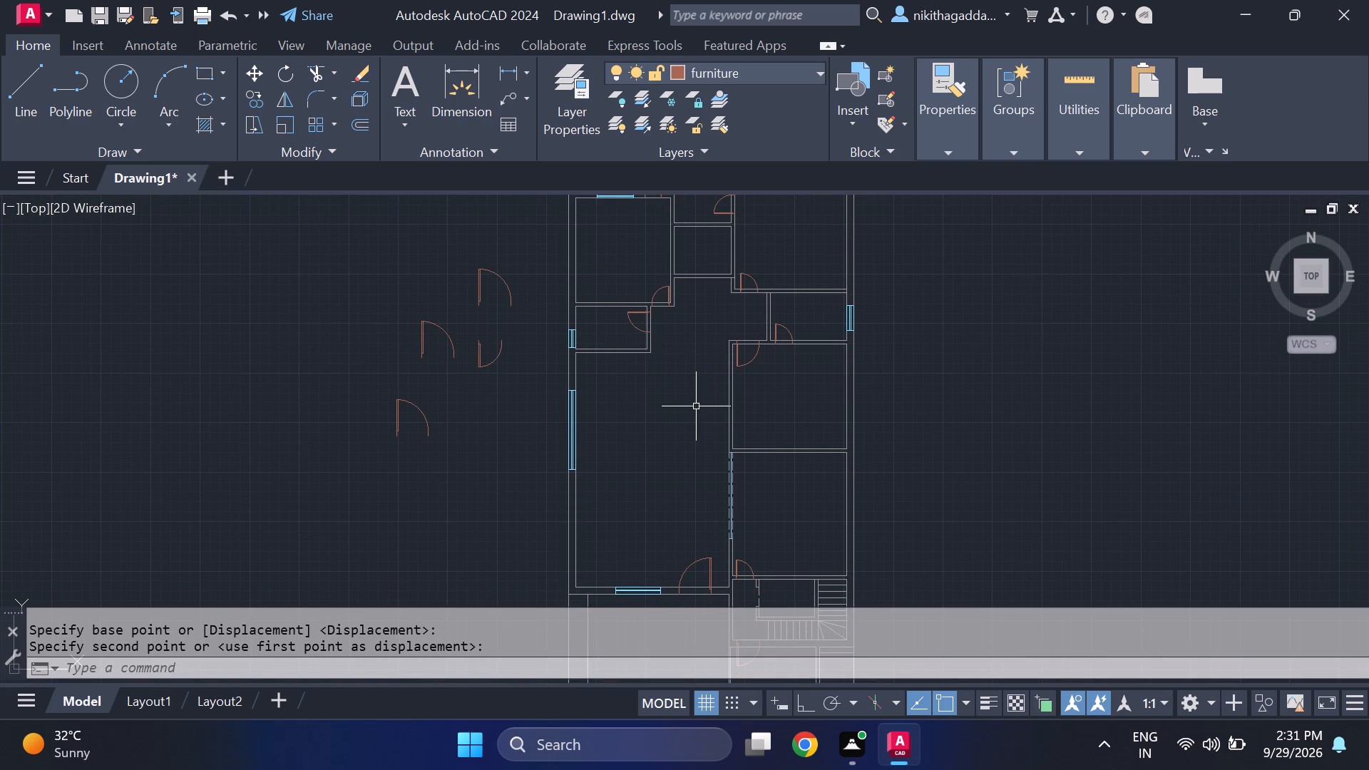
middle_drag(684, 401, 612, 267)
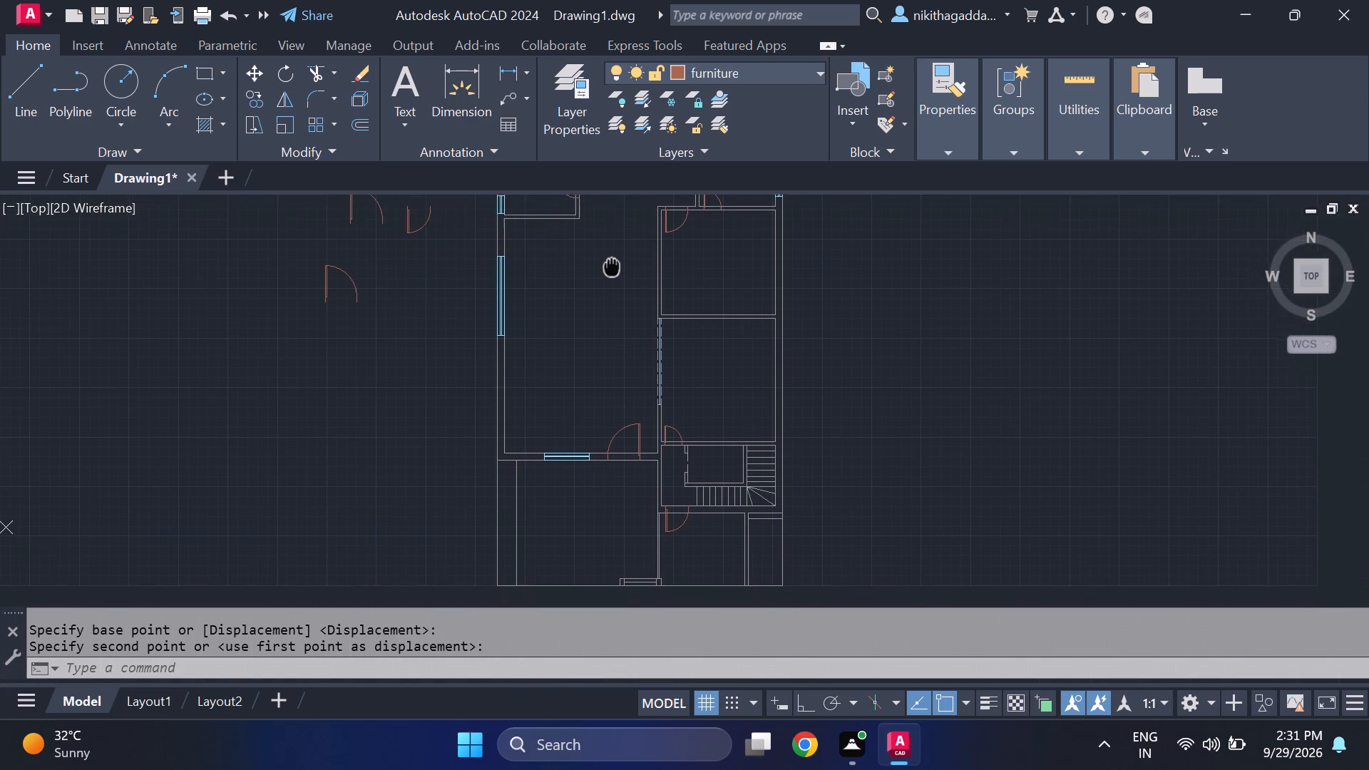
middle_drag(612, 267, 617, 314)
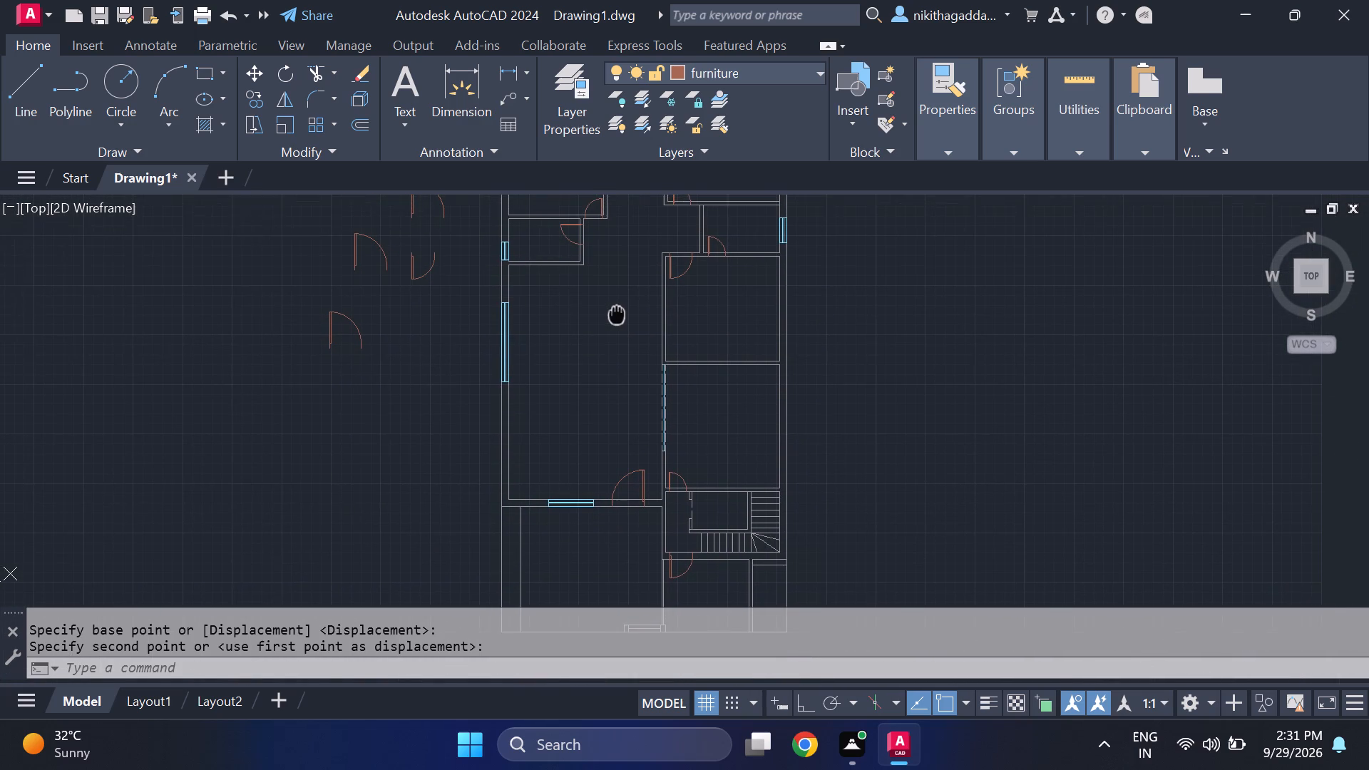
middle_drag(617, 314, 606, 312)
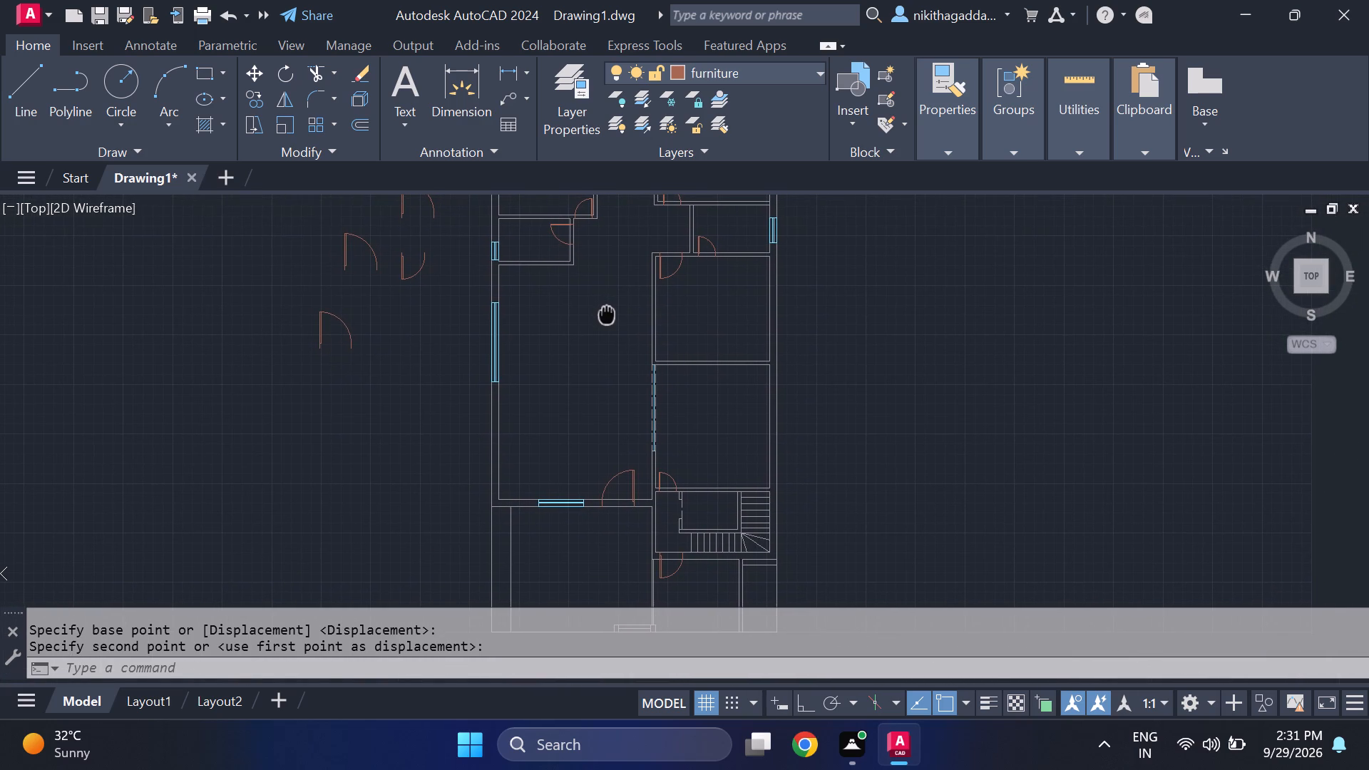
middle_drag(606, 312, 605, 311)
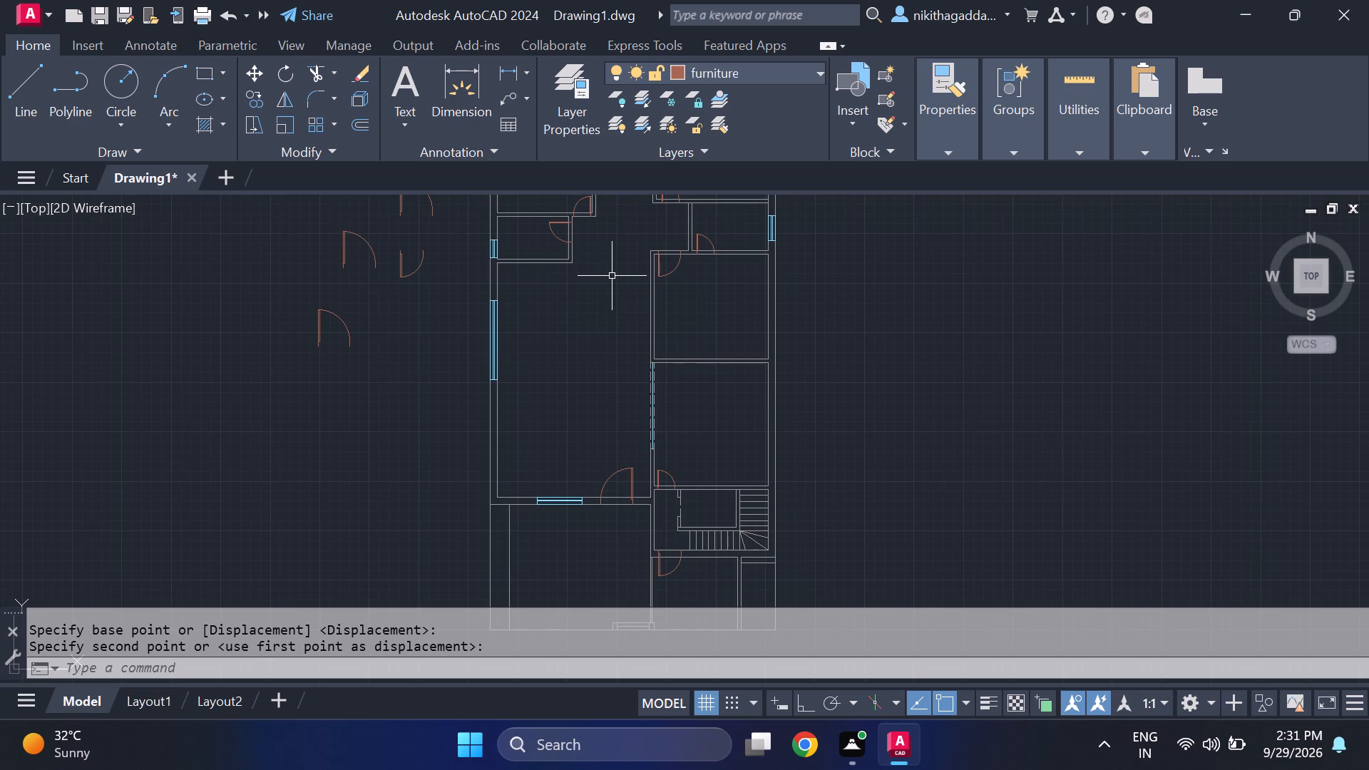
scroll(612, 272, up, 5)
scroll(612, 272, down, 5)
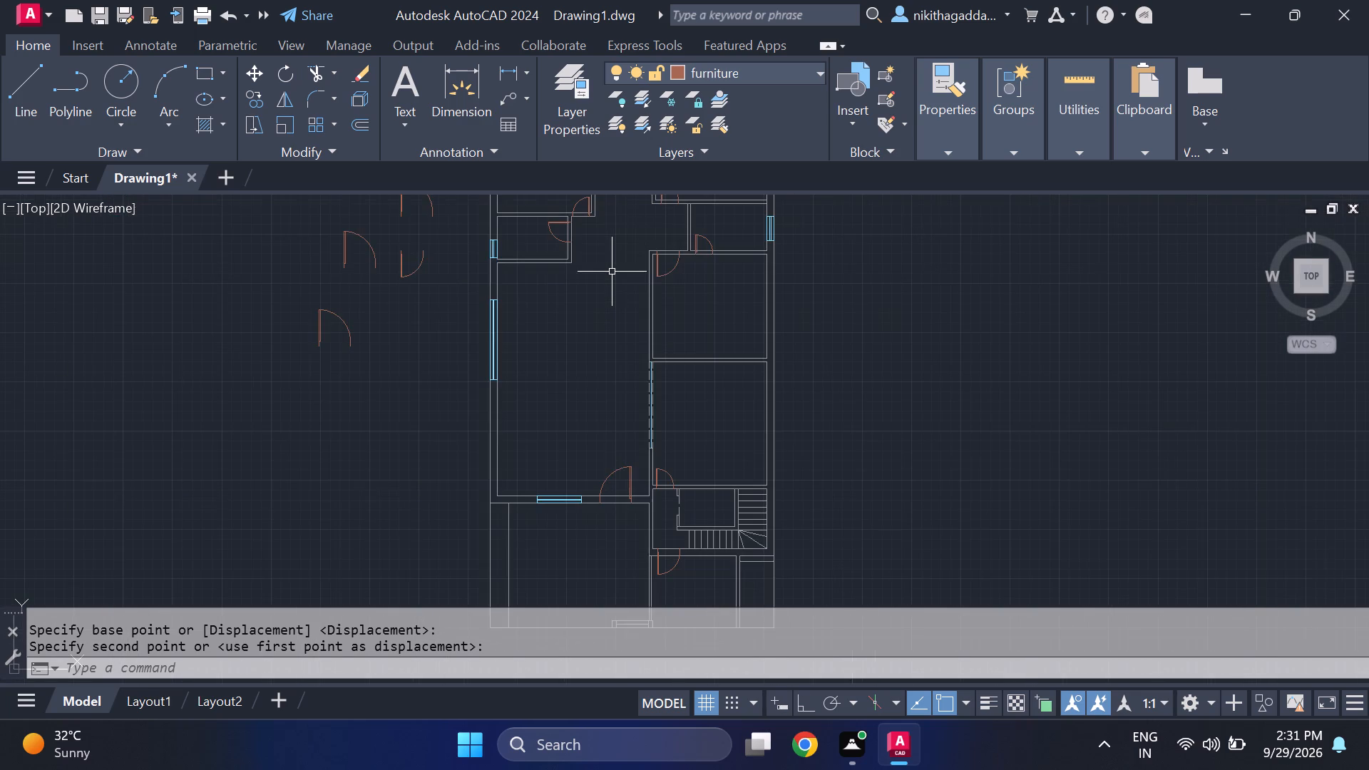
Trim both wall lines crossing the opening of the door just north of the staircase.
scroll(635, 282, down, 4)
scroll(626, 315, up, 2)
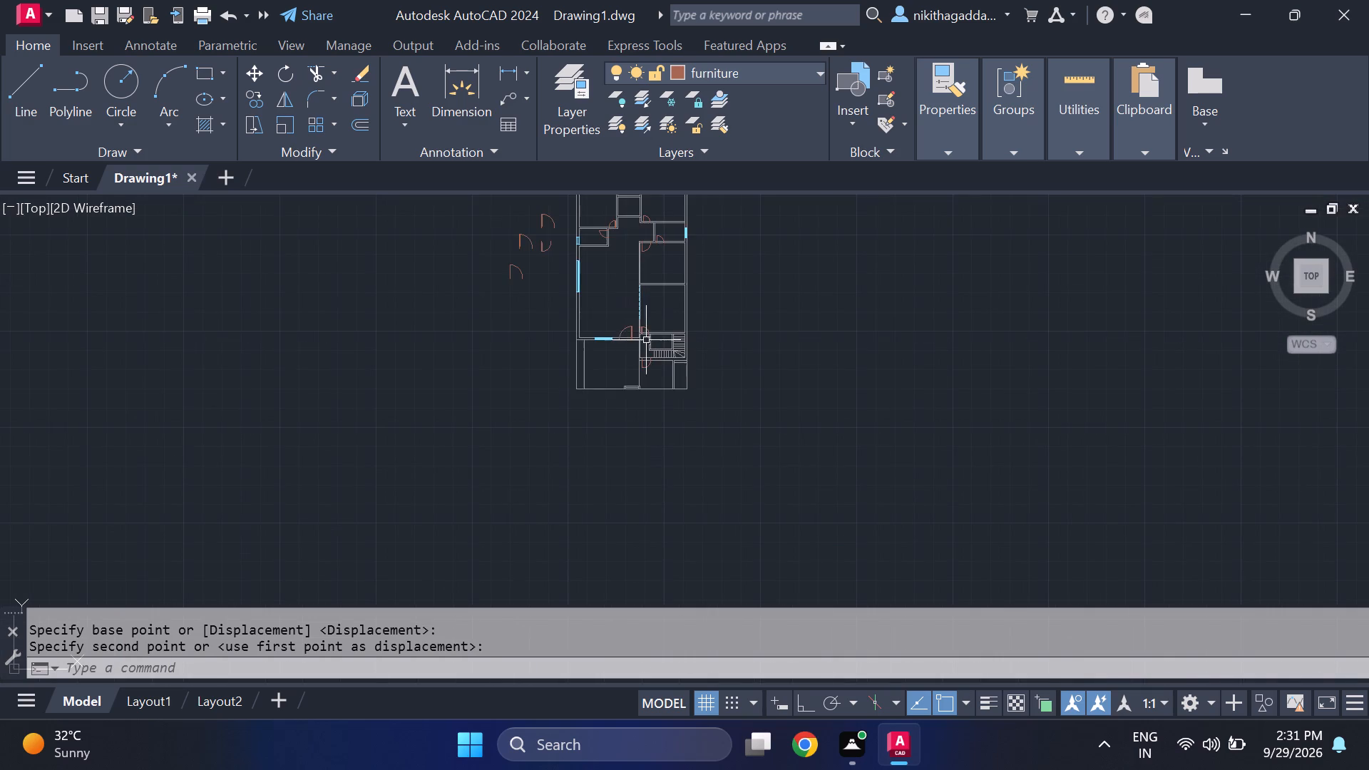
scroll(647, 340, up, 6)
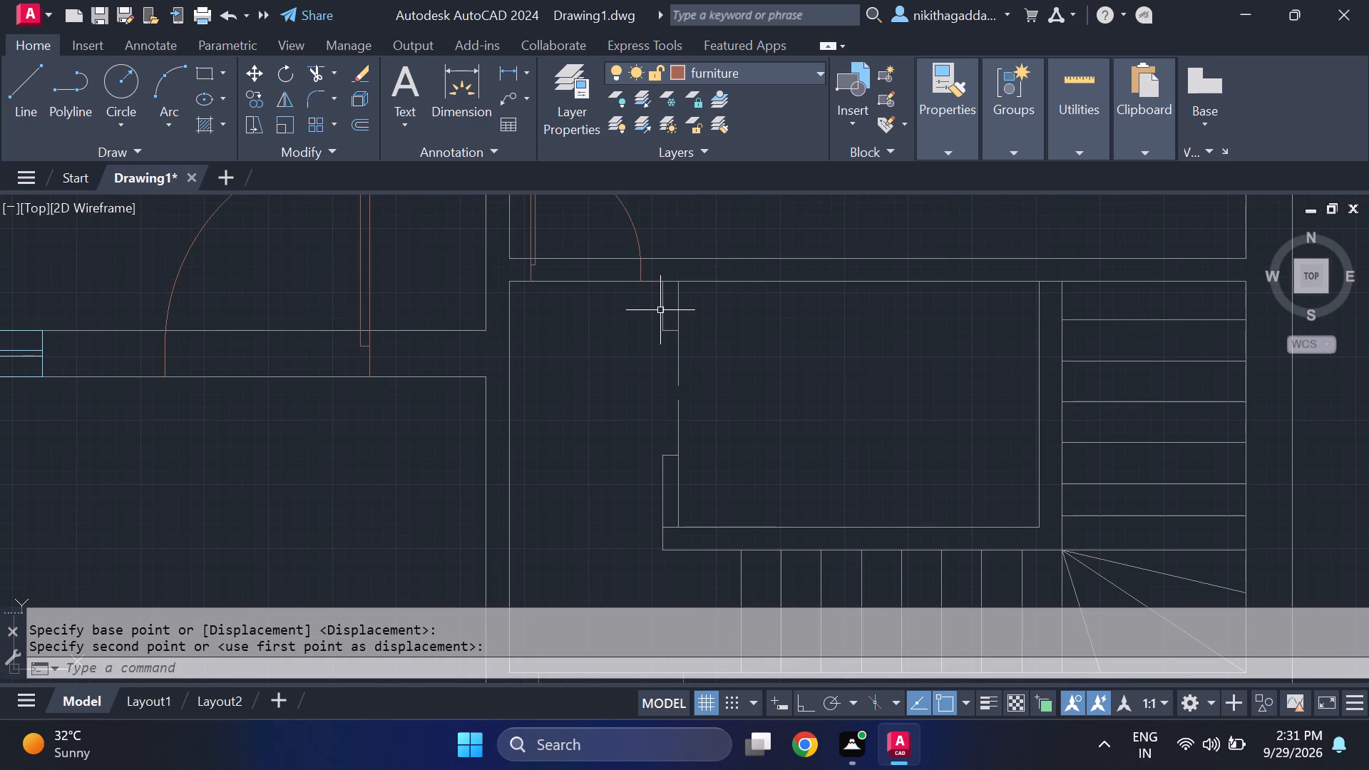
text(tr)
key(Return)
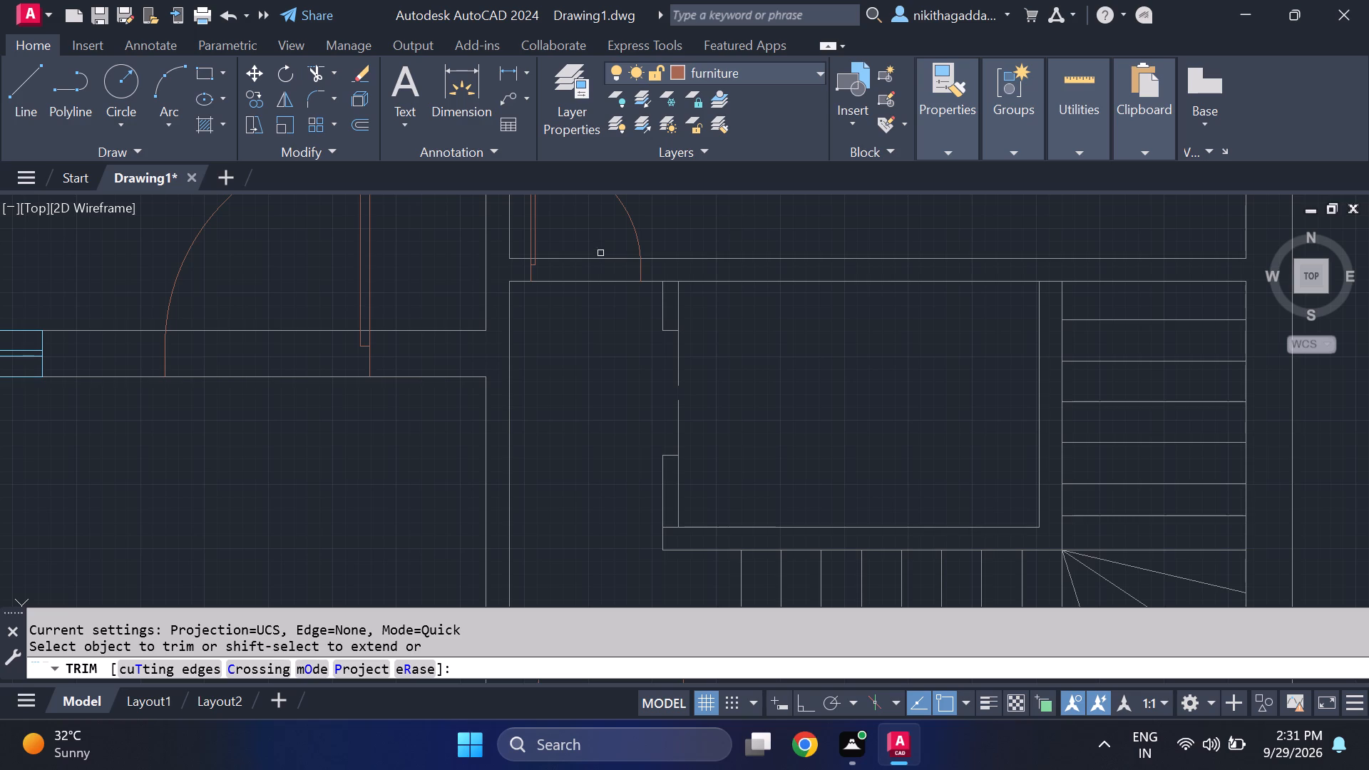
drag(591, 240, 575, 383)
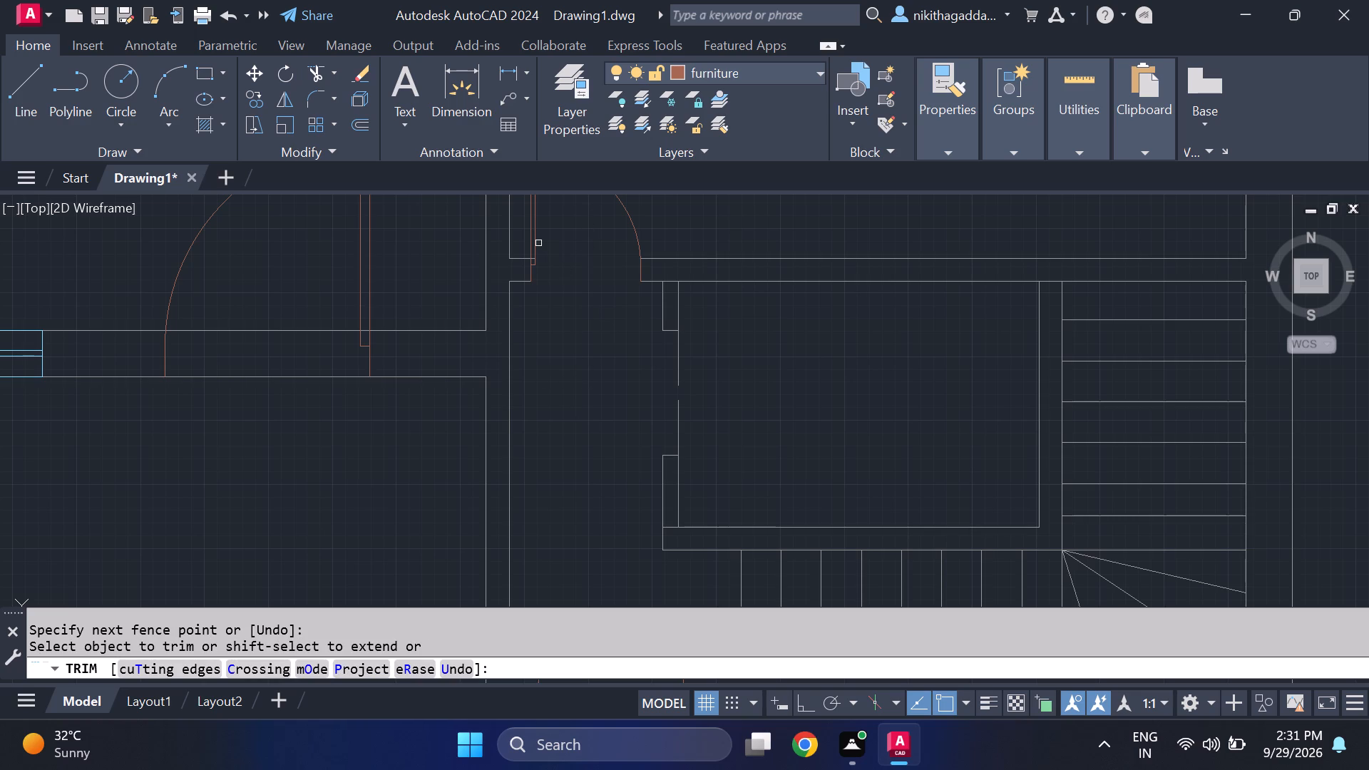
Trim the southern wall line across the opening of the door just south of the staircase.
scroll(563, 265, down, 3)
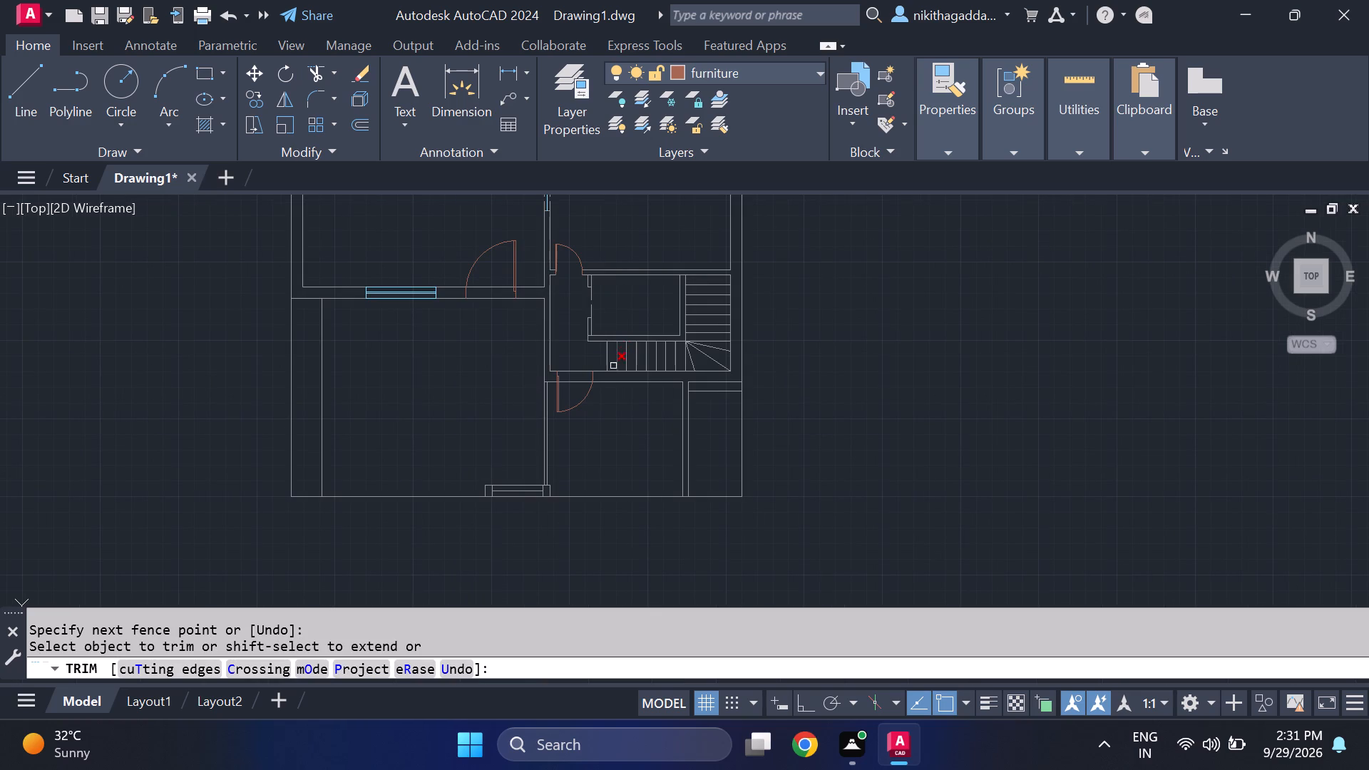
scroll(543, 401, up, 3)
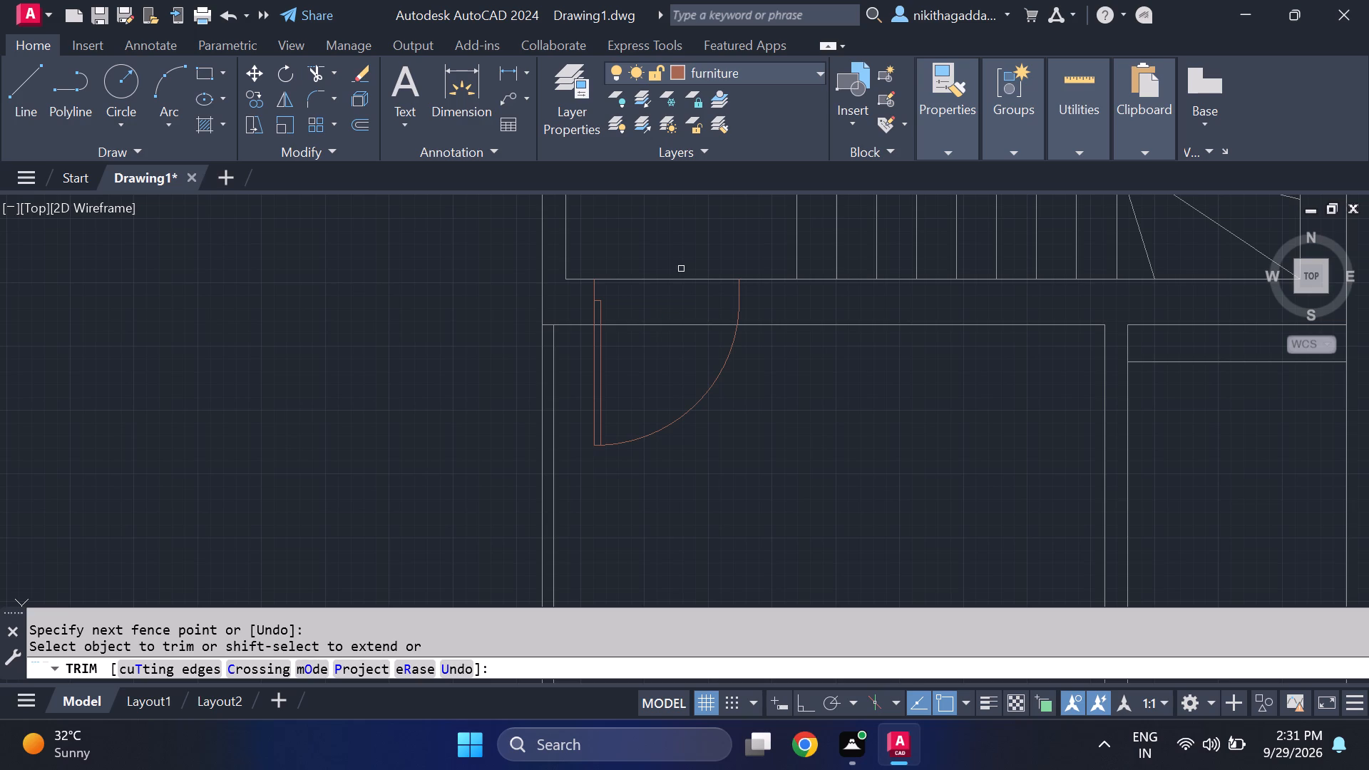
click(675, 322)
scroll(675, 322, down, 3)
scroll(672, 322, up, 1)
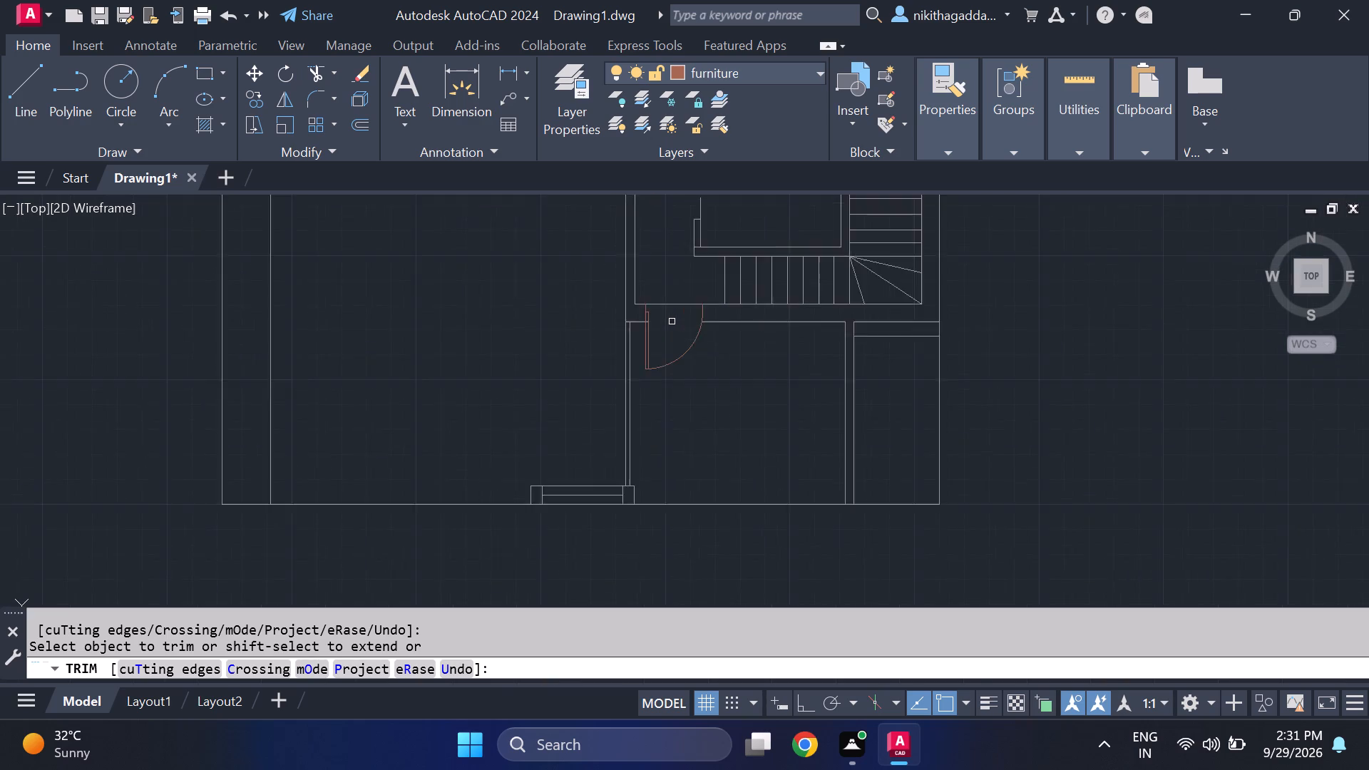
scroll(672, 322, up, 2)
scroll(672, 322, down, 4)
scroll(672, 322, up, 4)
scroll(611, 322, up, 3)
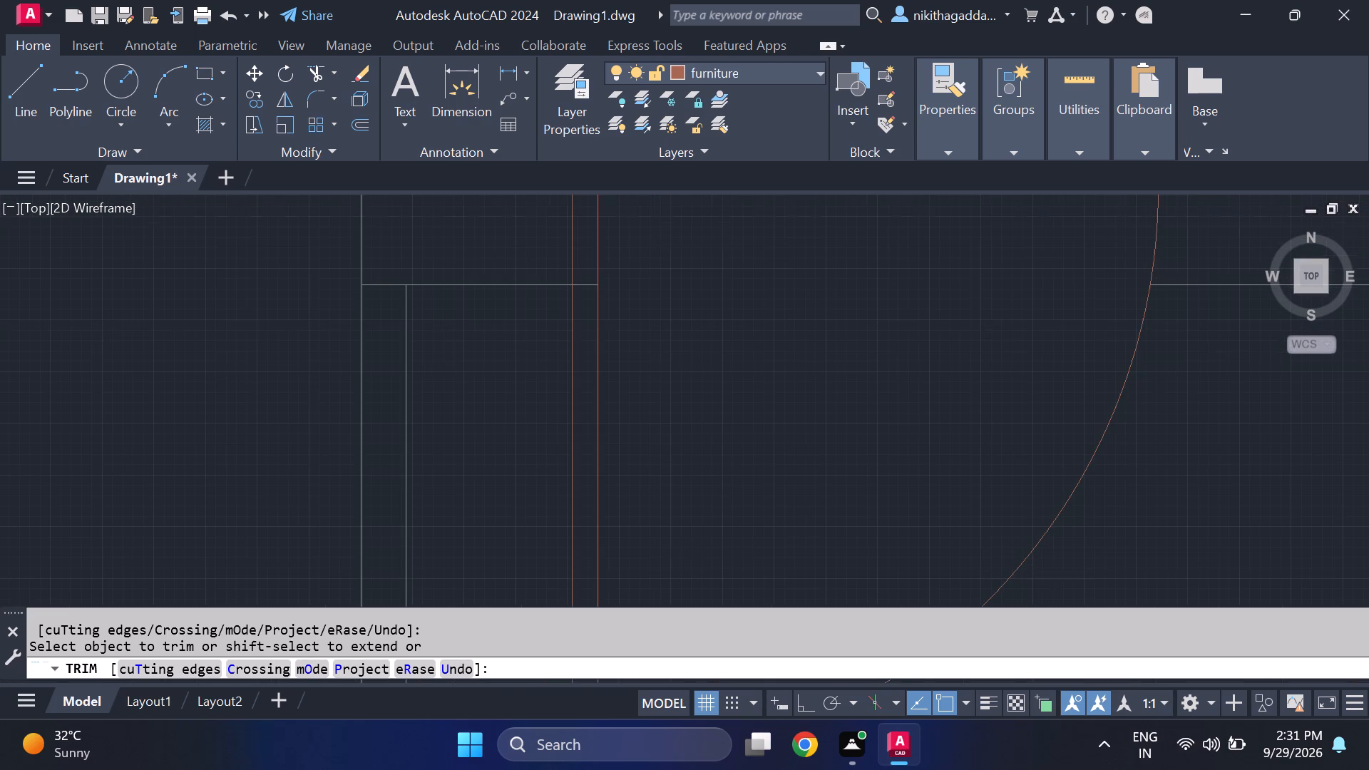
scroll(691, 411, down, 6)
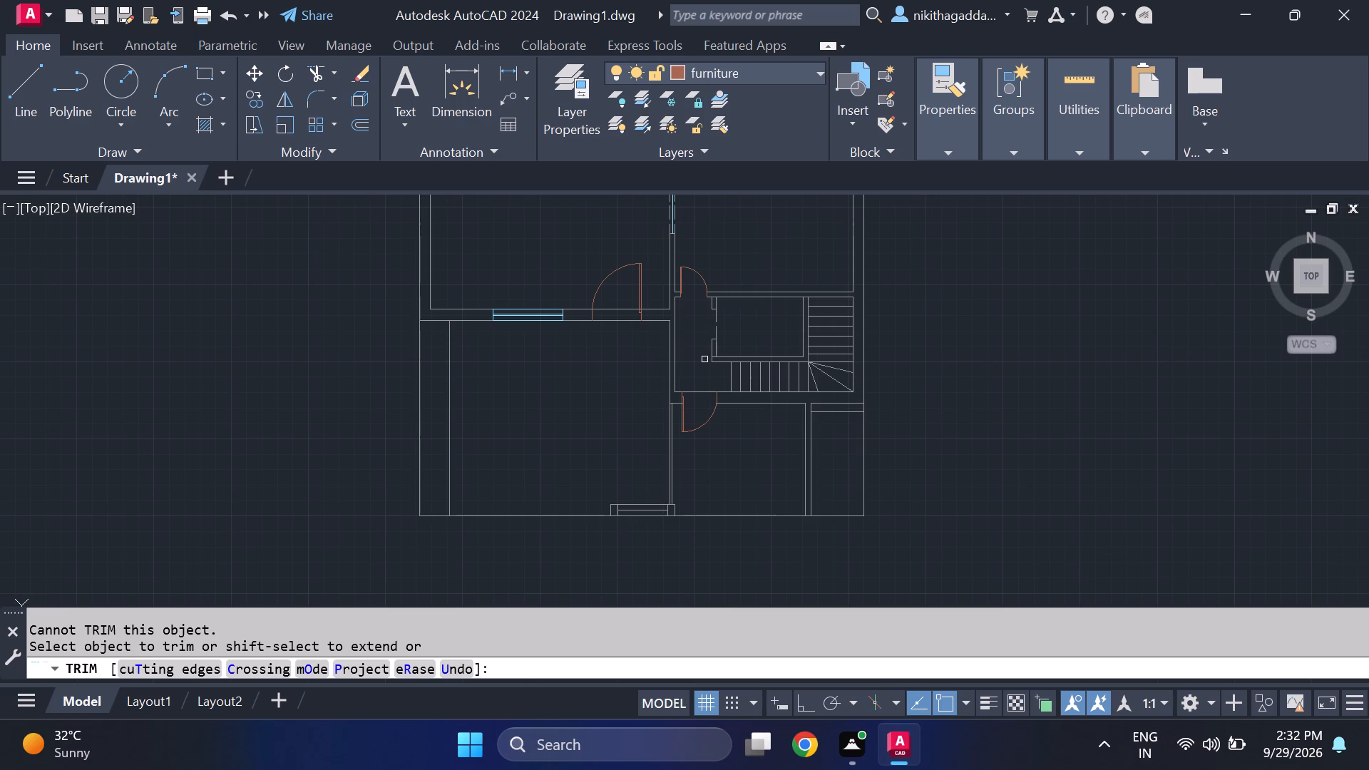
Trim the inner wall line across the large hall's south door opening, including the leftover stub at the door leaf.
middle_drag(702, 391, 722, 461)
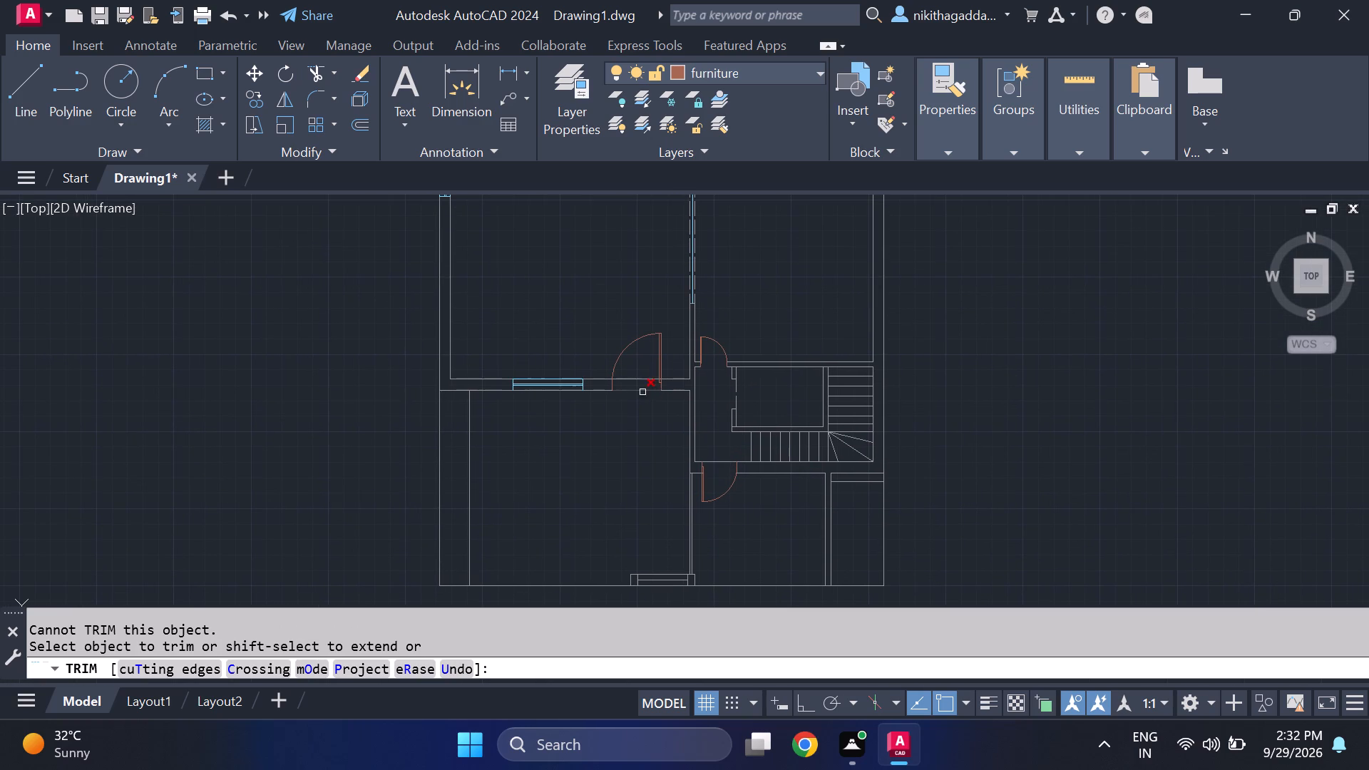
scroll(651, 375, up, 1)
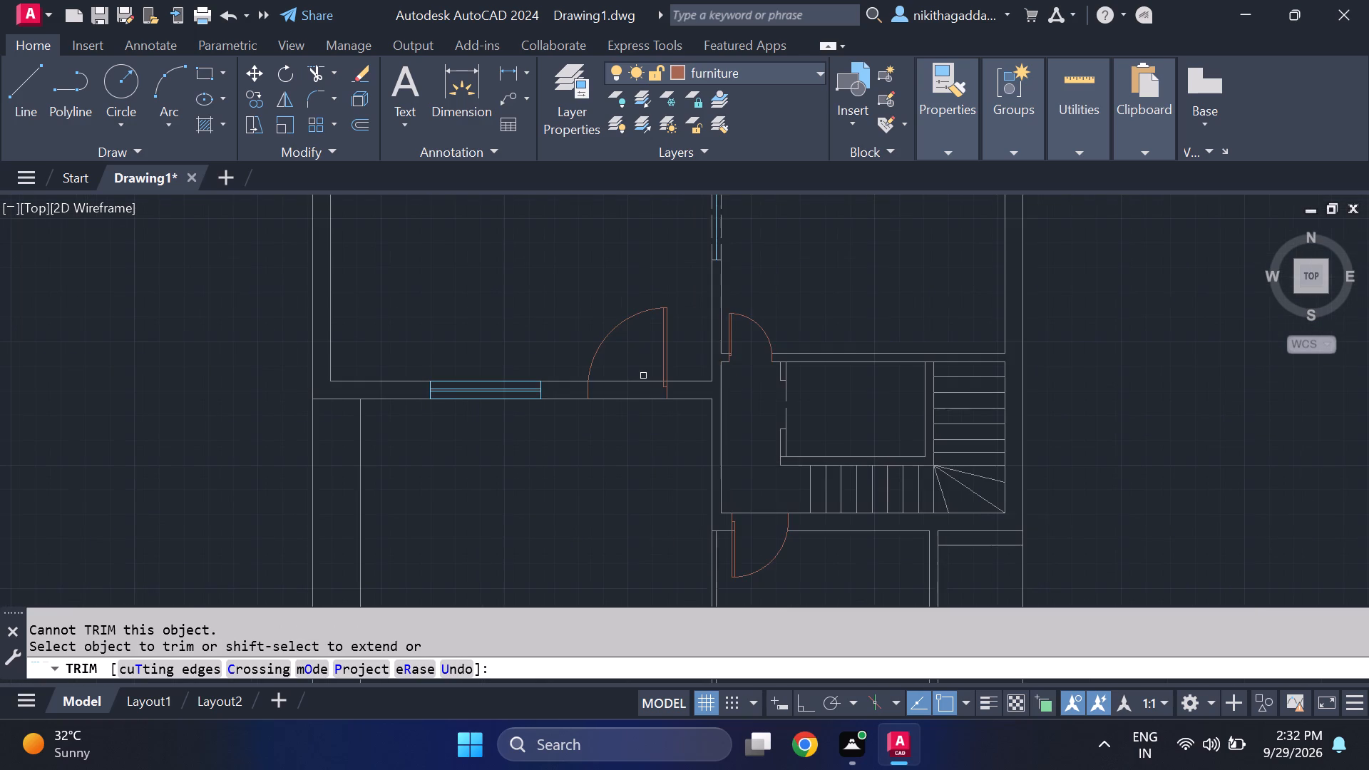
scroll(618, 382, up, 2)
drag(634, 354, 635, 391)
scroll(737, 367, up, 2)
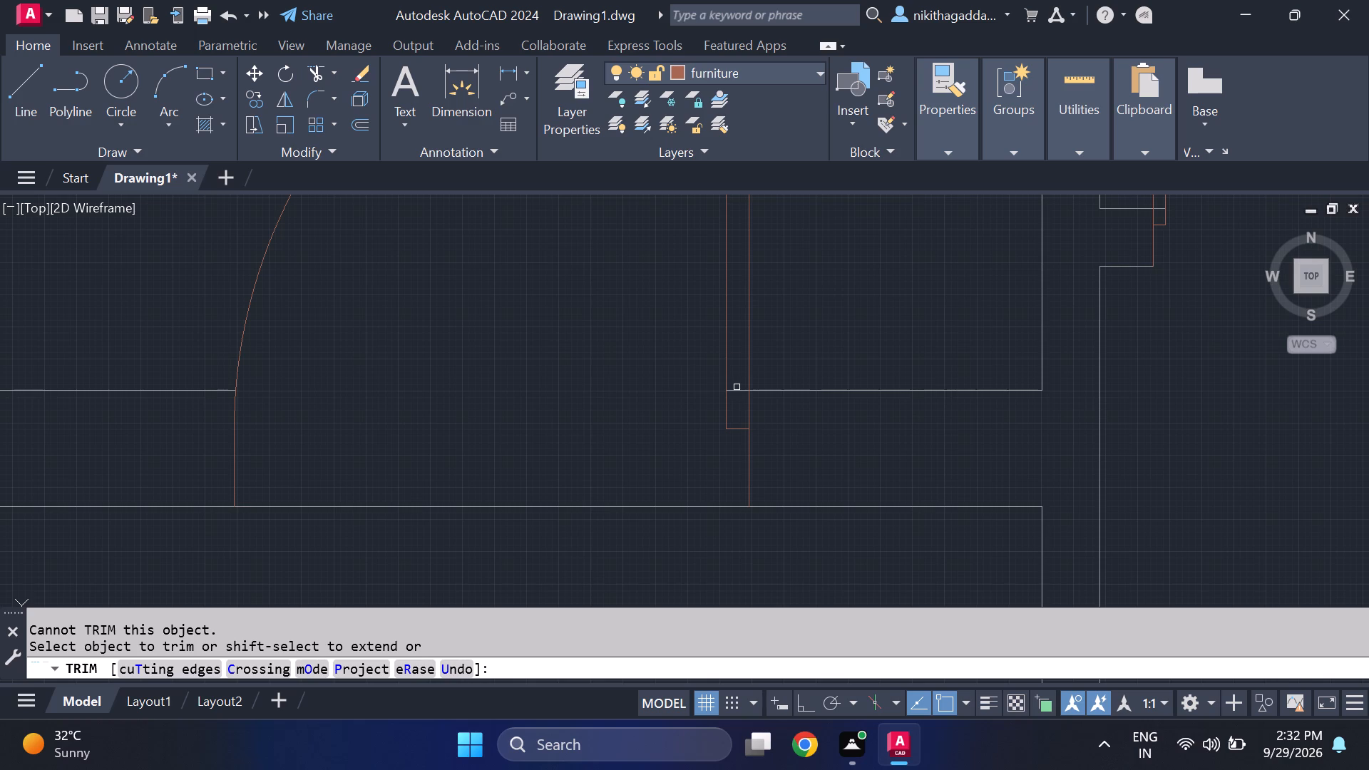
click(738, 389)
scroll(768, 431, down, 5)
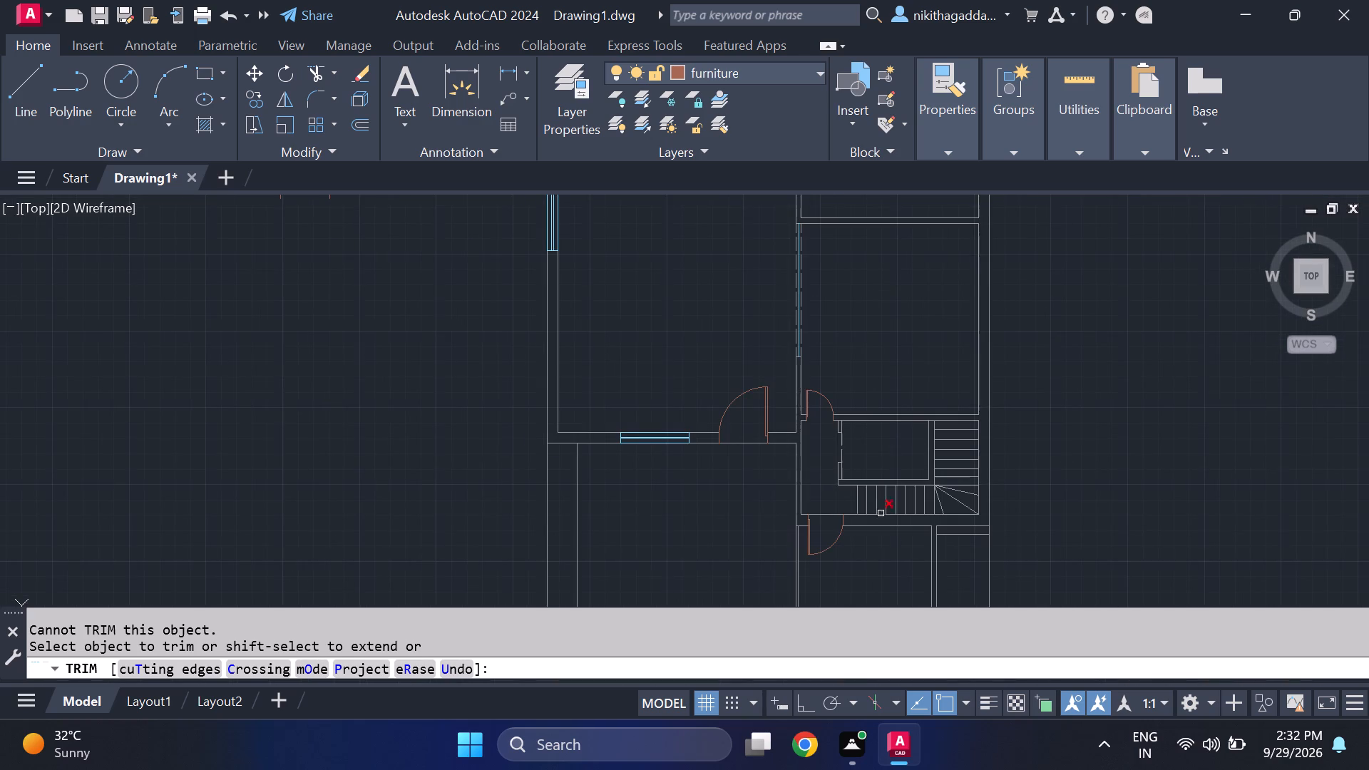
Trim the leftover wall-line stubs inside the leaves of the doors south and north of the staircase.
middle_click(845, 448)
scroll(827, 529, up, 4)
scroll(722, 533, up, 2)
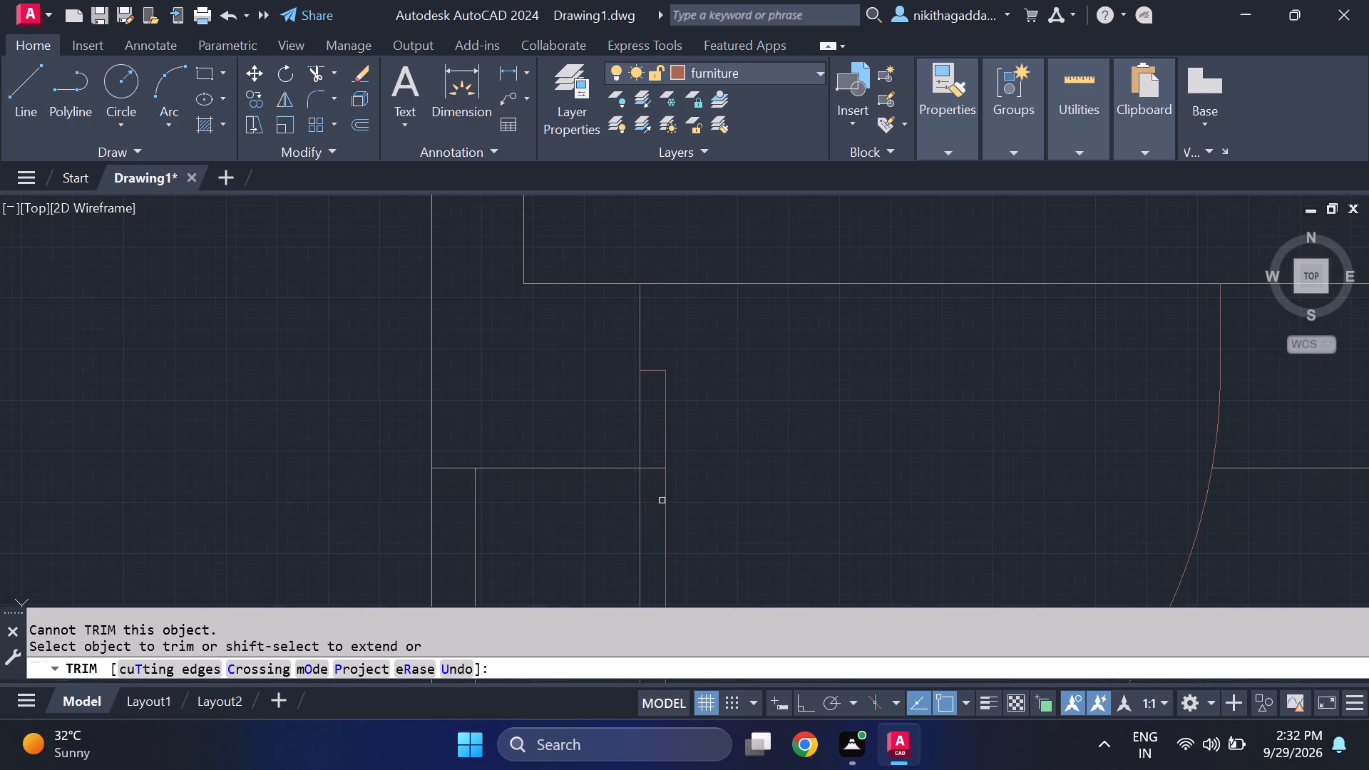
click(652, 470)
scroll(762, 399, down, 3)
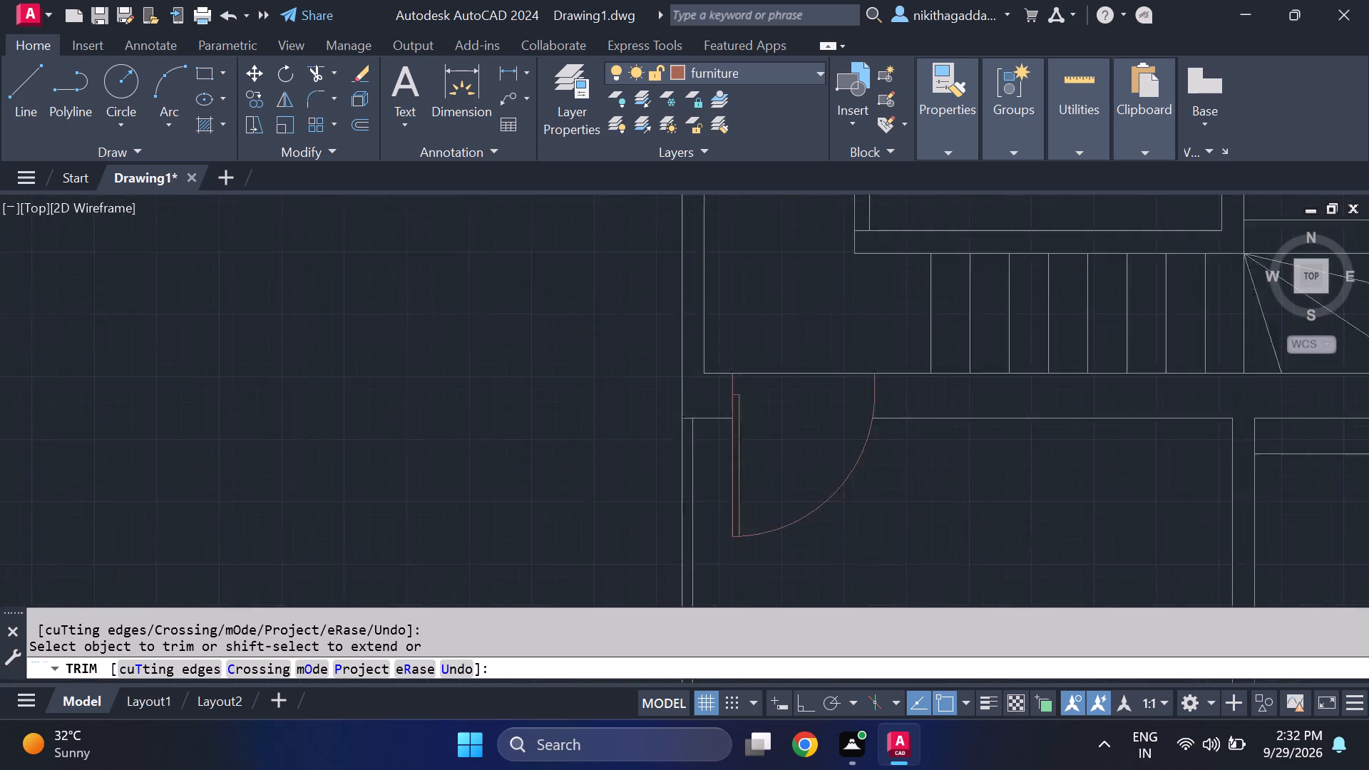
scroll(762, 404, down, 1)
middle_drag(791, 340, 758, 484)
scroll(712, 234, up, 3)
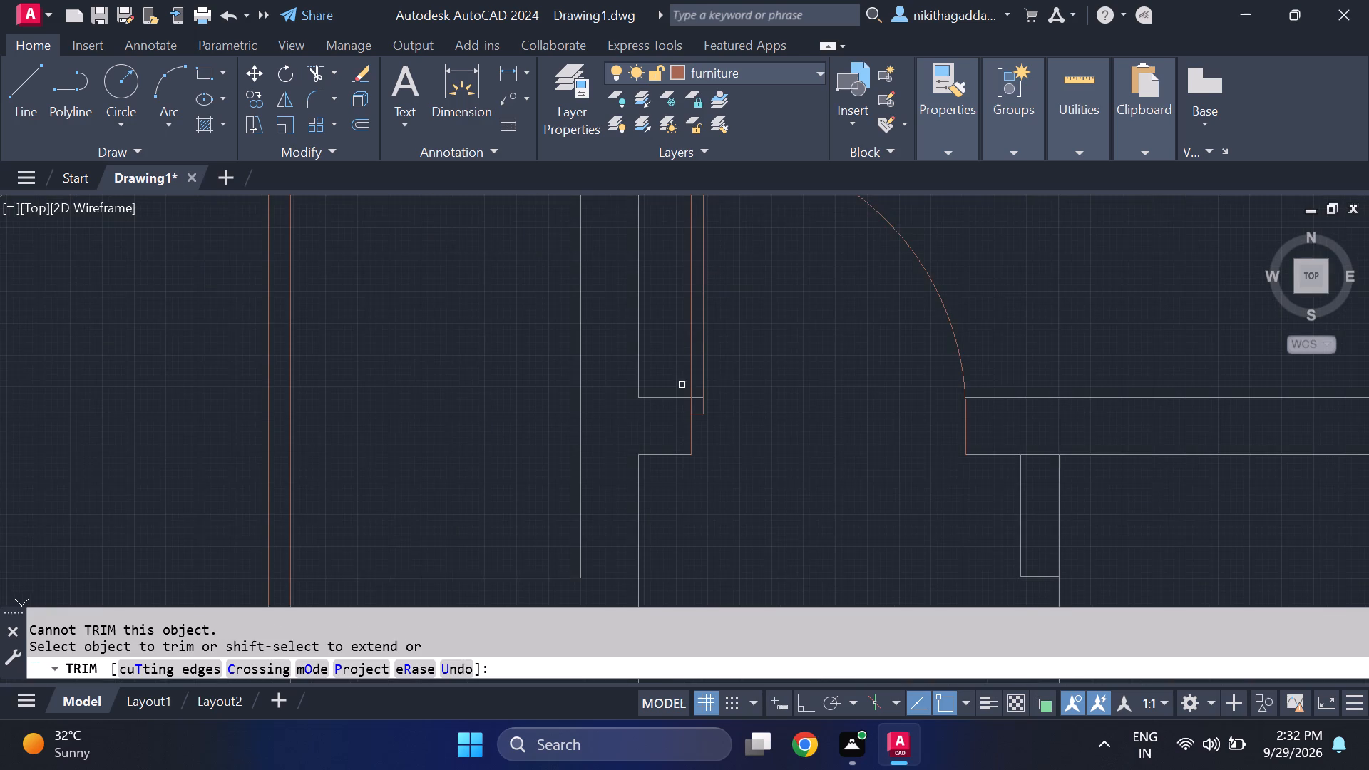
scroll(694, 391, up, 2)
click(703, 403)
click(705, 419)
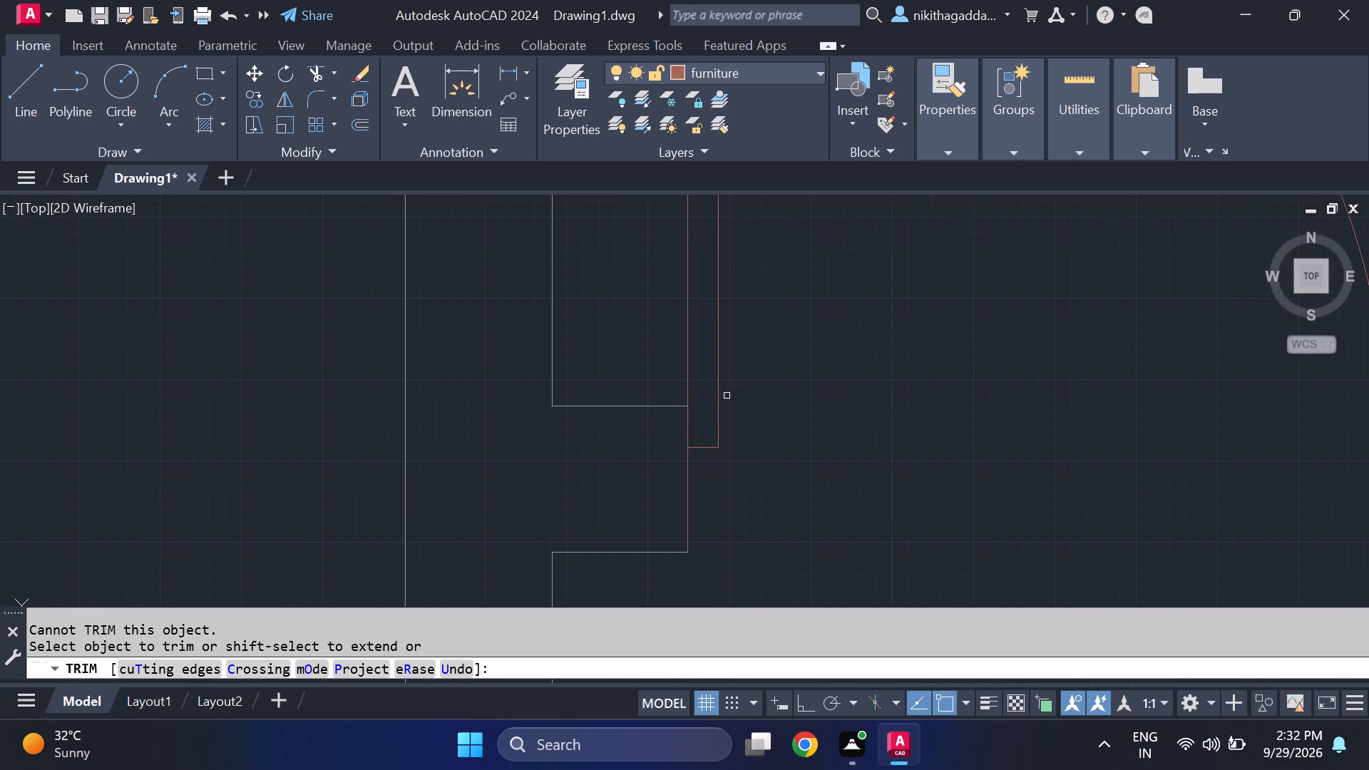
Trim both wall lines across the door in the north wall of the east room below the small windowed room, including the leaf stub.
scroll(727, 396, down, 5)
scroll(799, 381, down, 4)
middle_drag(819, 306, 830, 486)
scroll(832, 493, down, 1)
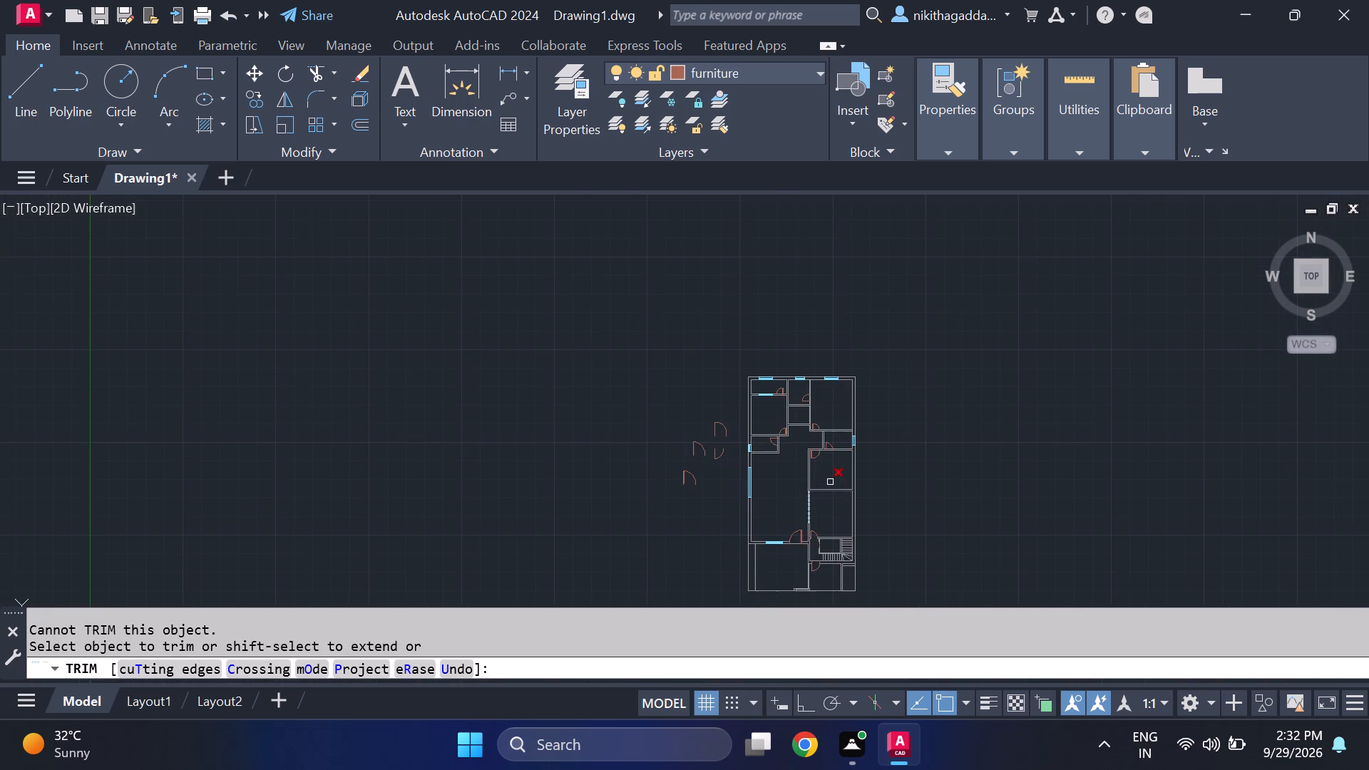
middle_drag(808, 399, 792, 469)
scroll(789, 515, up, 4)
scroll(848, 517, up, 2)
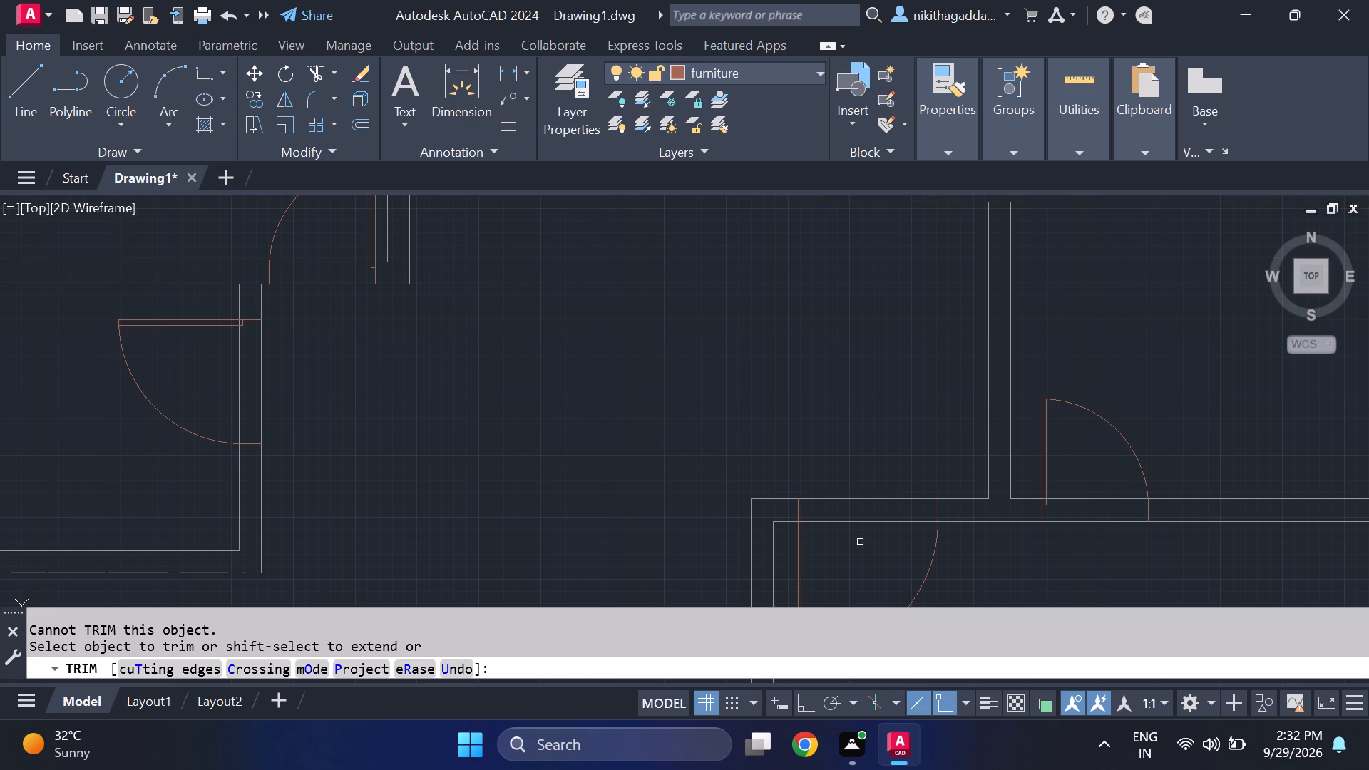
drag(860, 542, 861, 396)
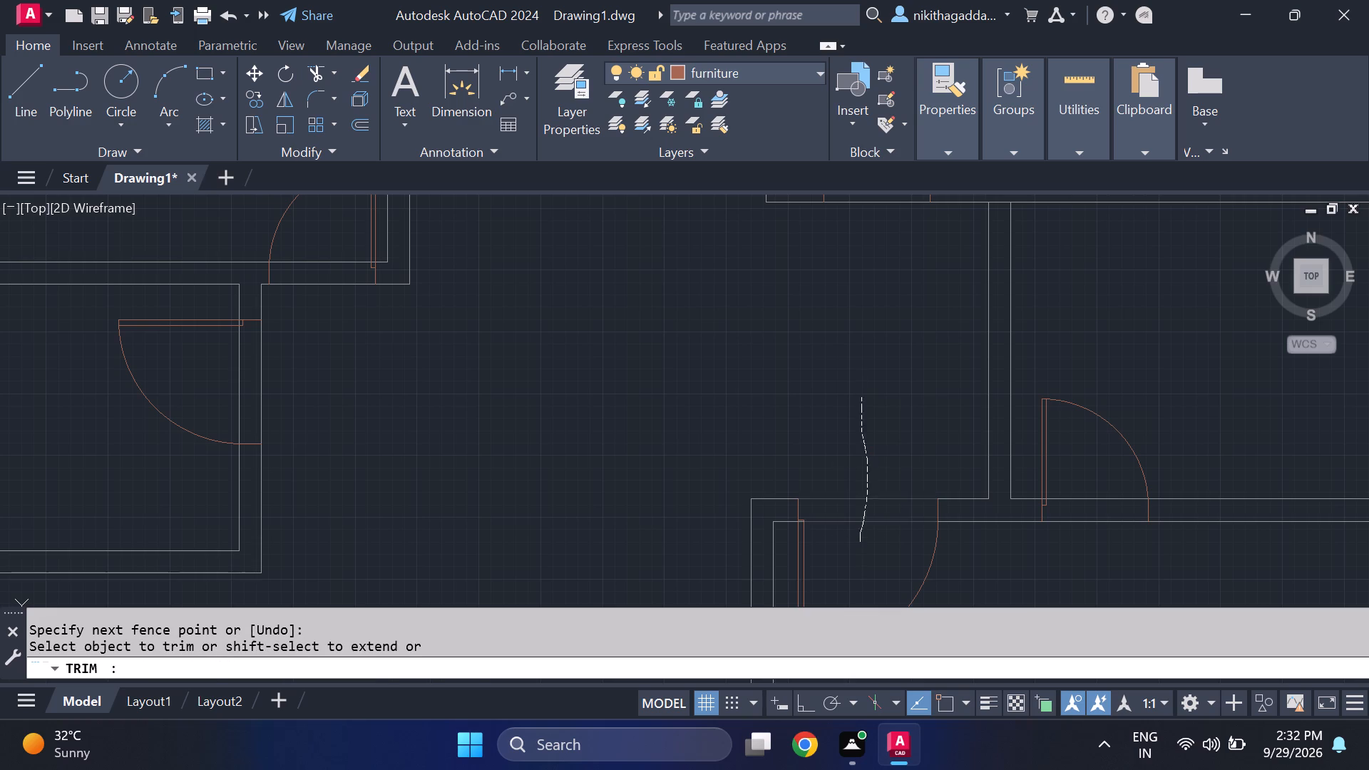
middle_drag(1016, 558, 914, 509)
middle_drag(909, 505, 898, 498)
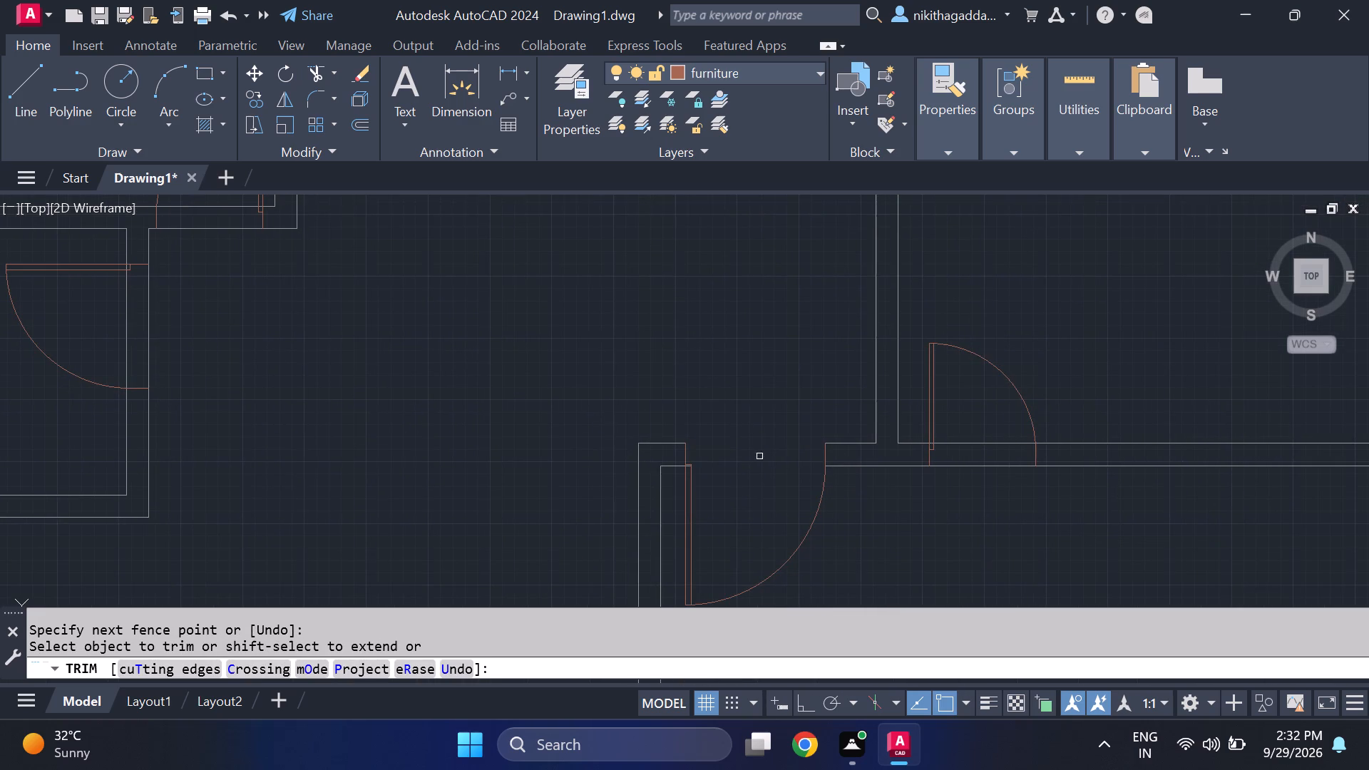
scroll(696, 471, up, 5)
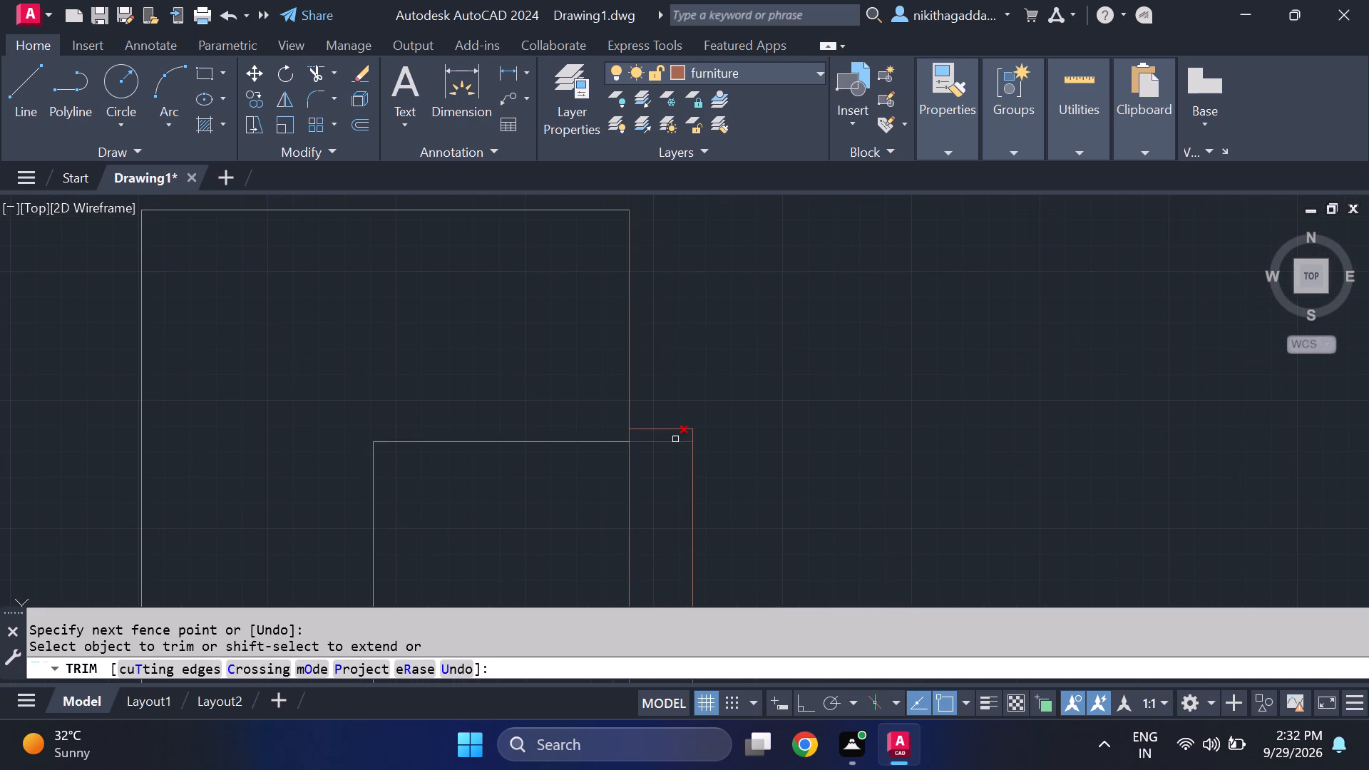
click(676, 439)
Trim the inner wall line across the small windowed east room's south door opening, including the stub at the leaf.
scroll(836, 483, down, 5)
middle_drag(1094, 541, 861, 486)
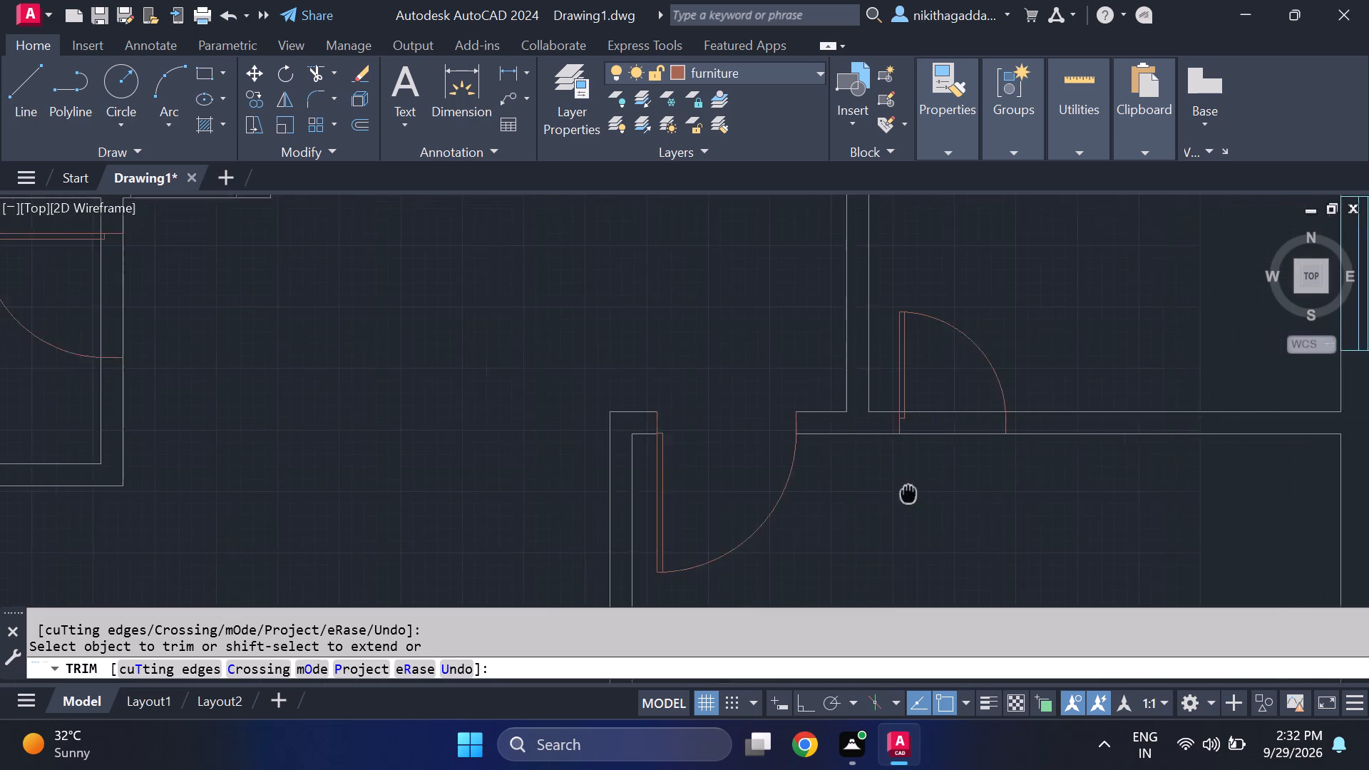
middle_drag(861, 486, 848, 486)
scroll(896, 435, up, 2)
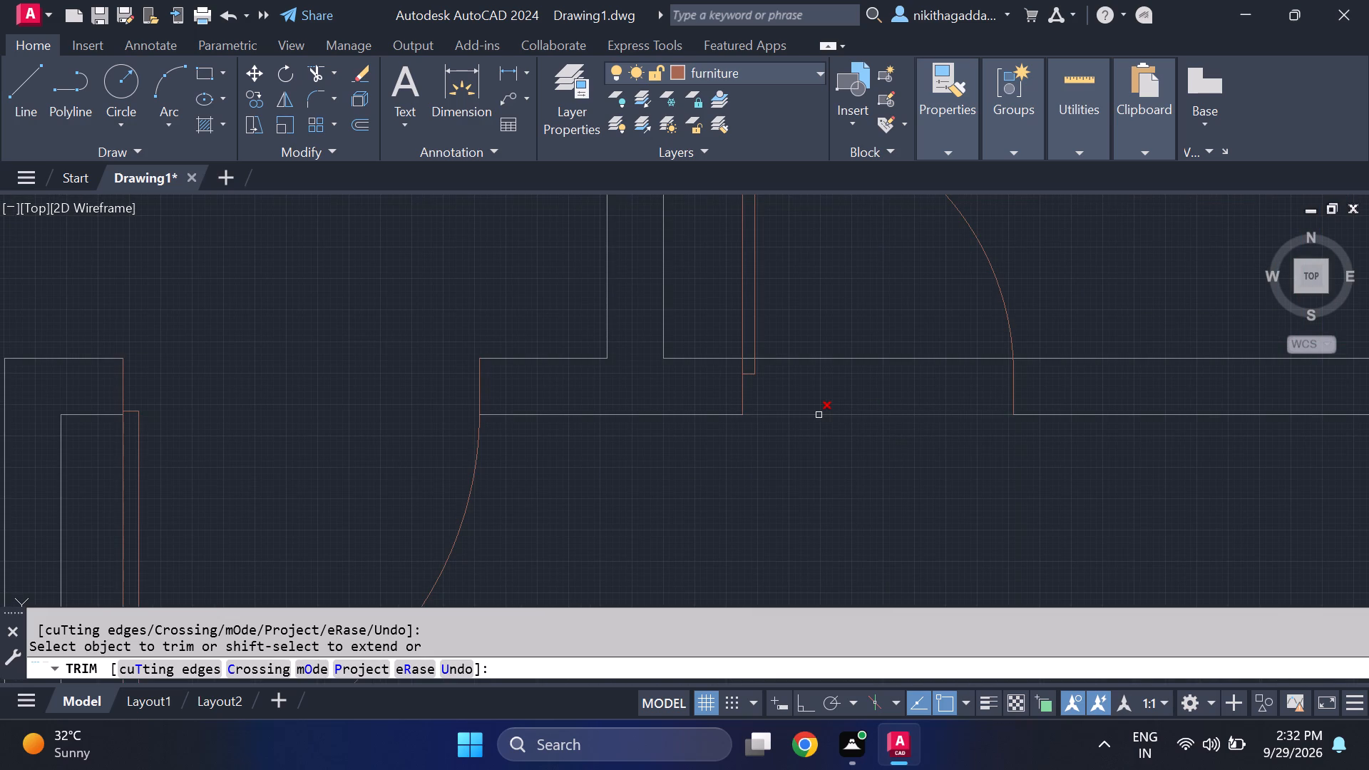
click(848, 352)
click(823, 382)
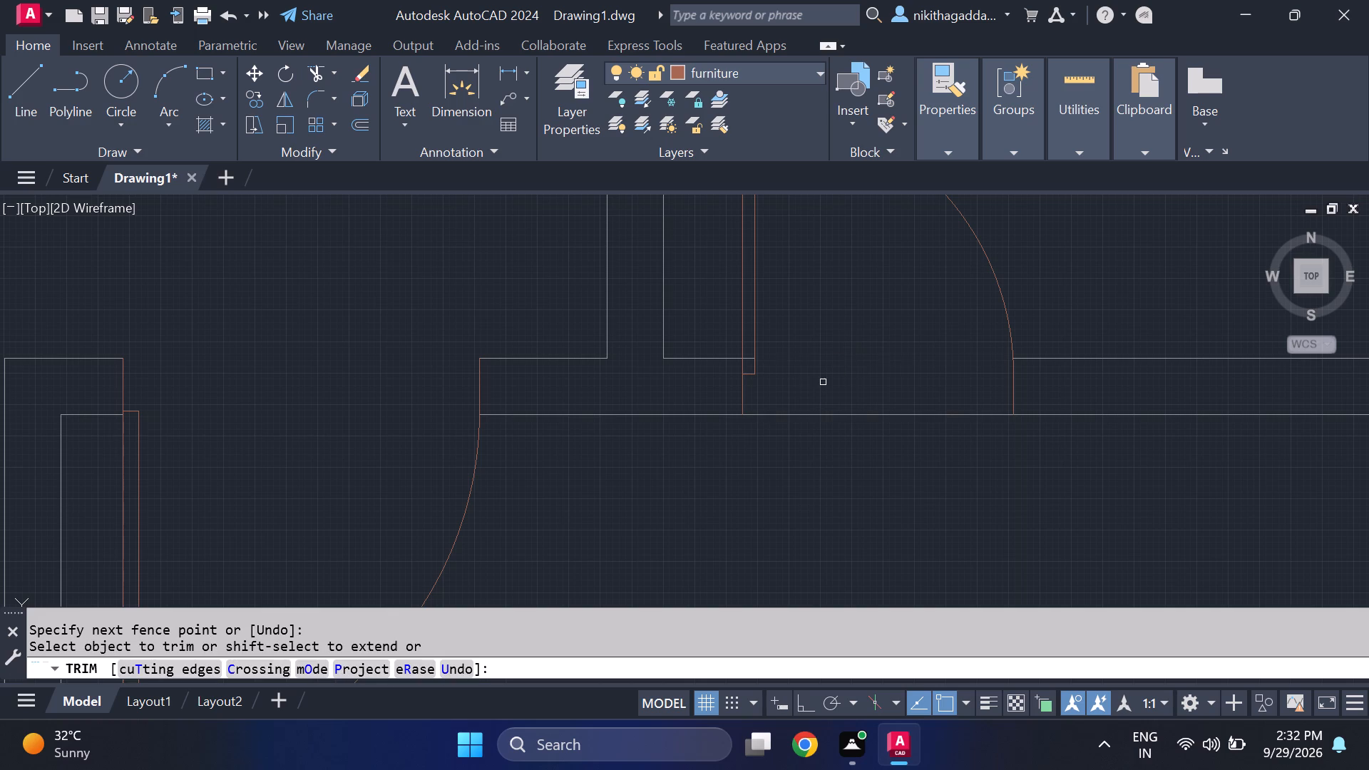
click(748, 355)
Trim the inner wall line across the door in the small windowed west room's east wall, including the stub inside the leaf.
scroll(863, 363, down, 4)
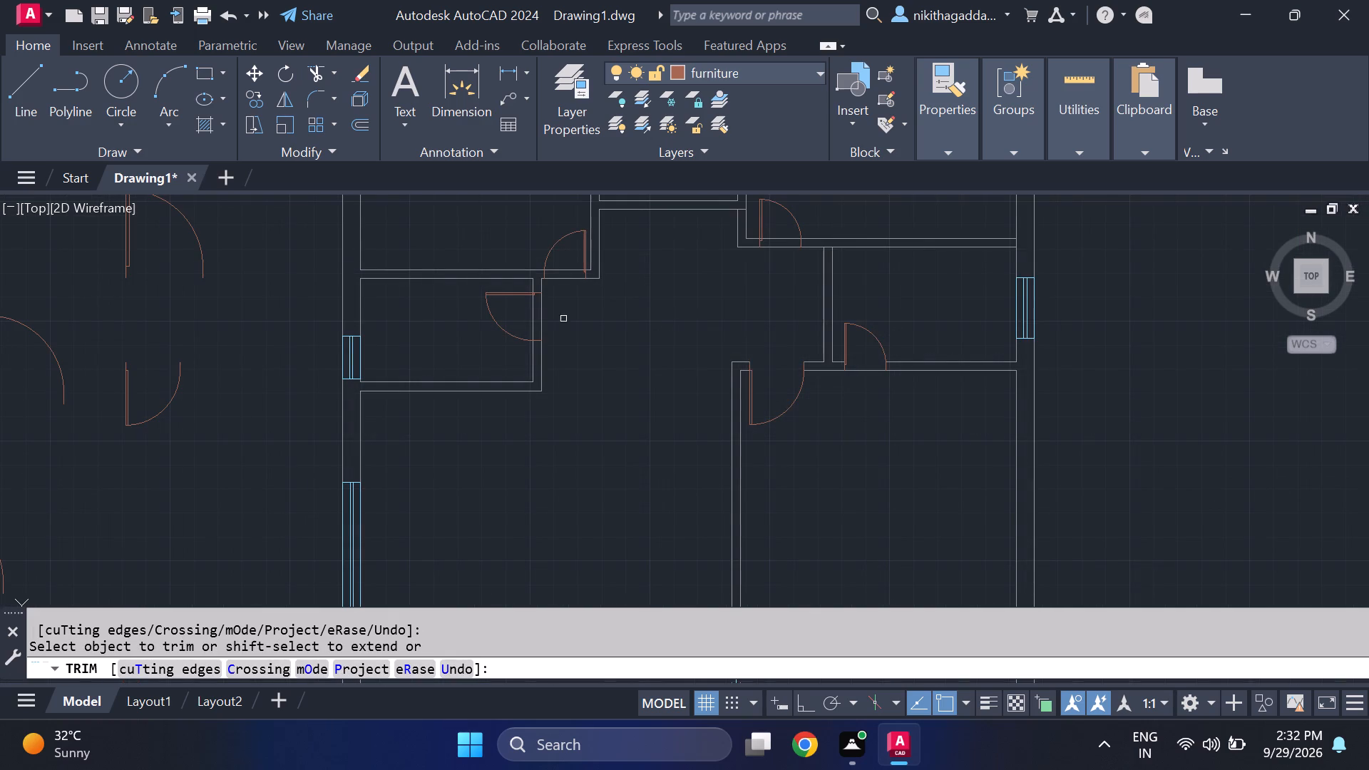
scroll(523, 319, up, 2)
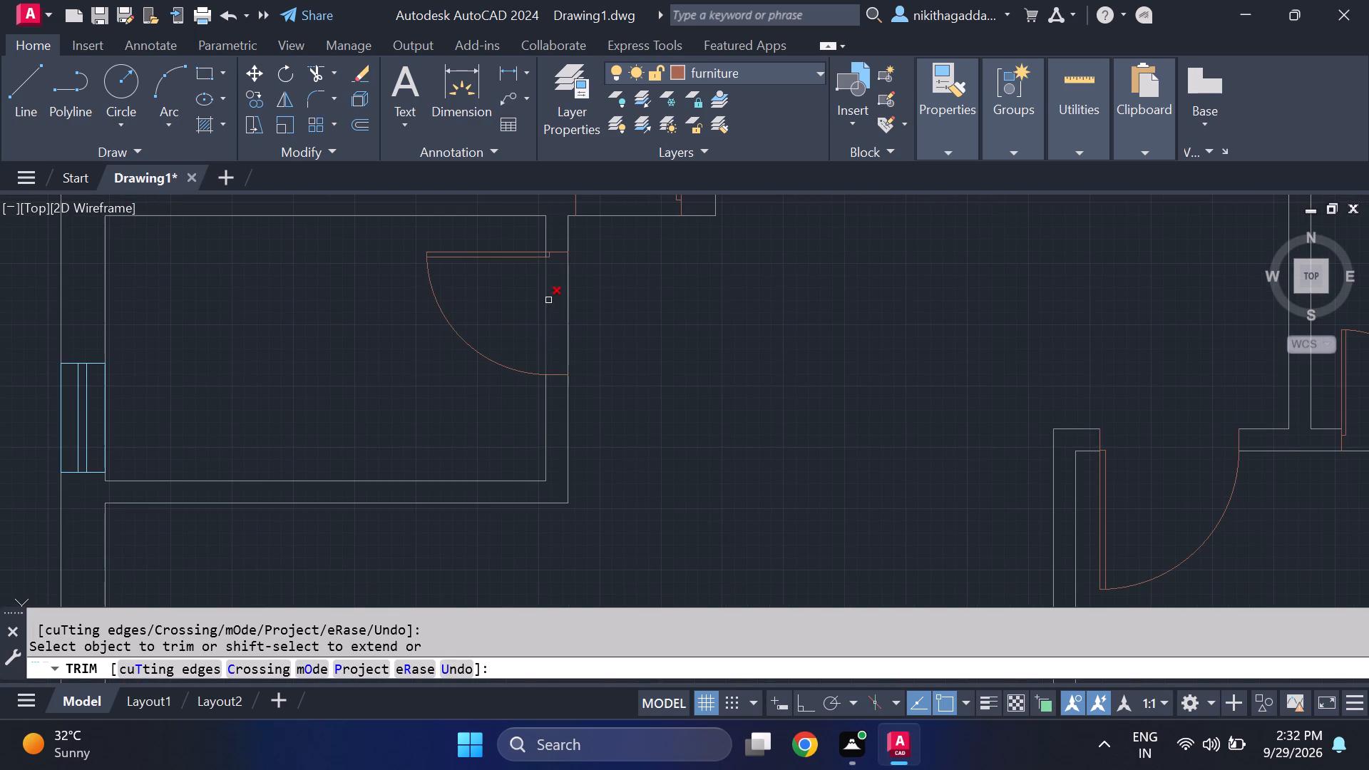
click(543, 302)
scroll(538, 249, up, 3)
scroll(579, 289, up, 2)
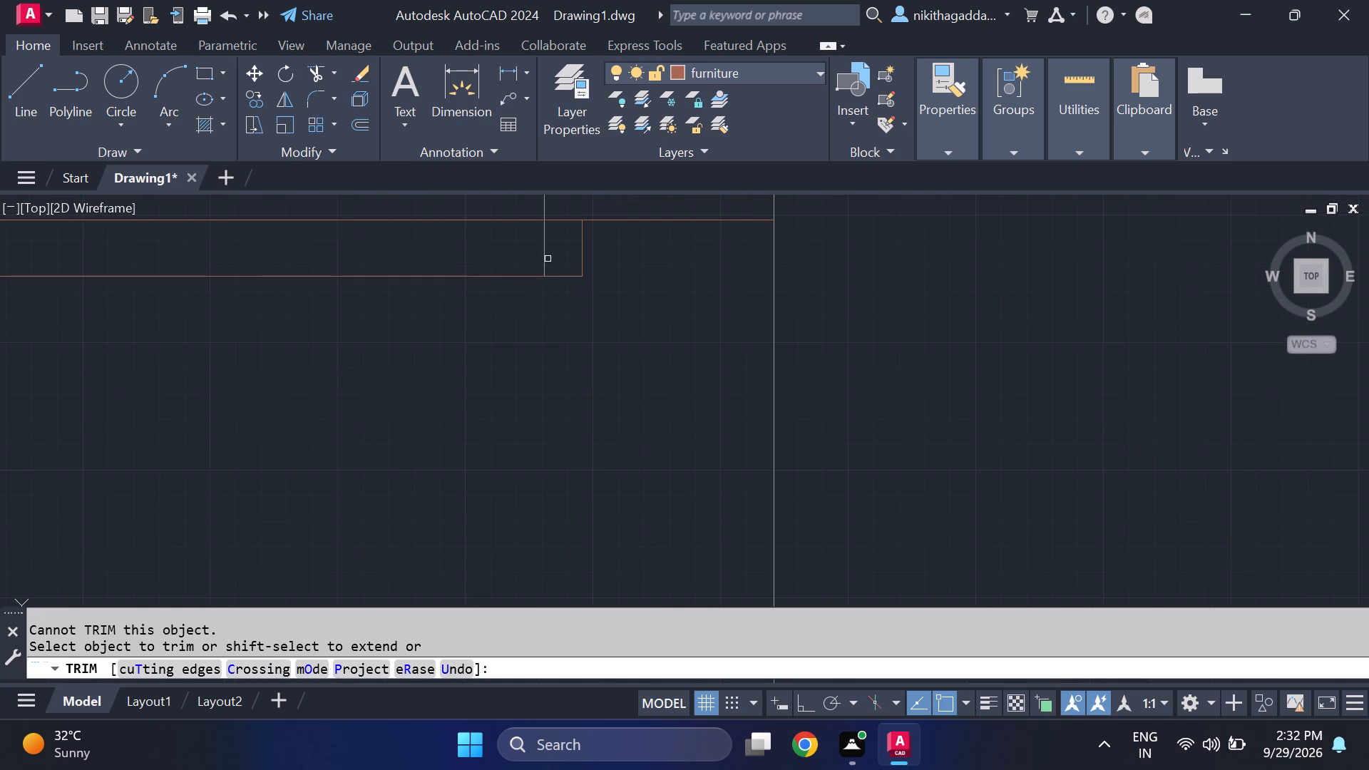
click(545, 254)
scroll(704, 369, down, 6)
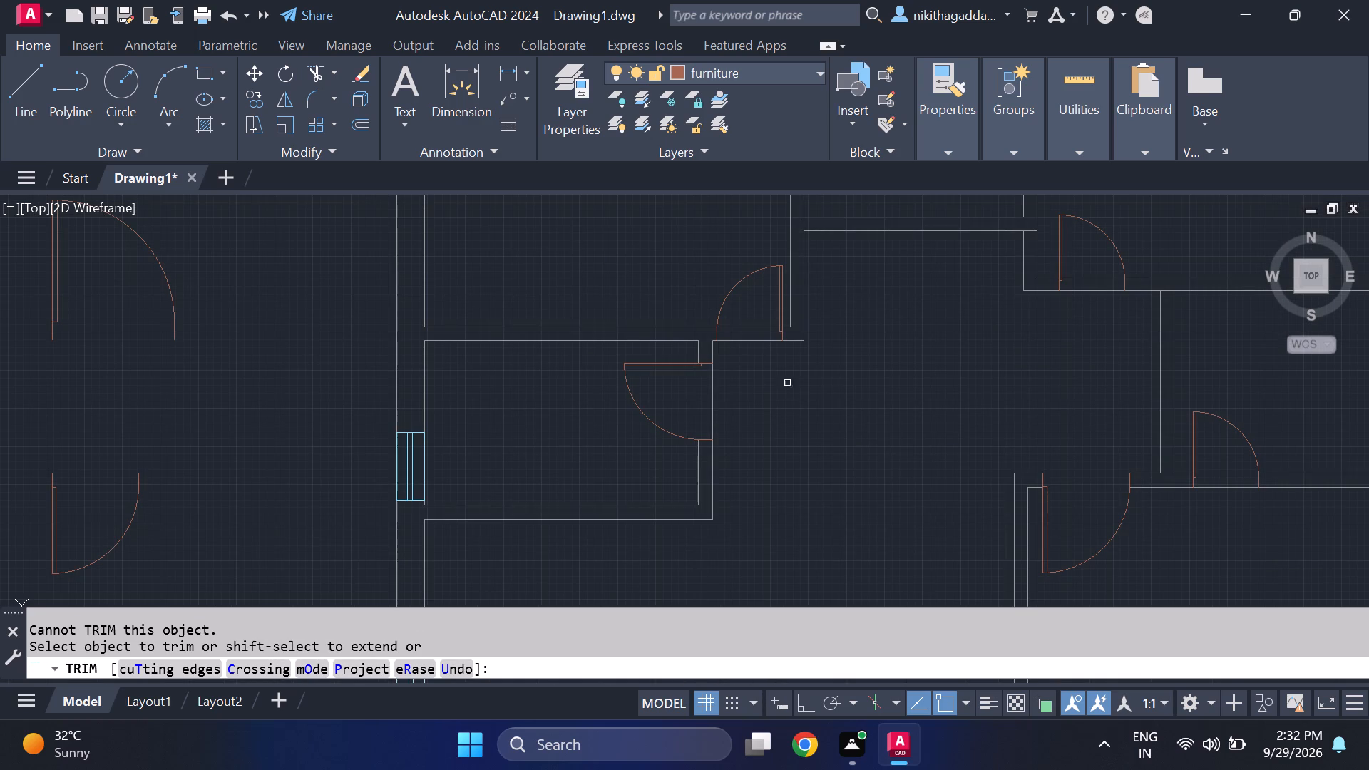
Trim the inner wall line across the south door of the room north of the small west room, including the leaf stub.
scroll(762, 322, up, 3)
drag(747, 319, 742, 324)
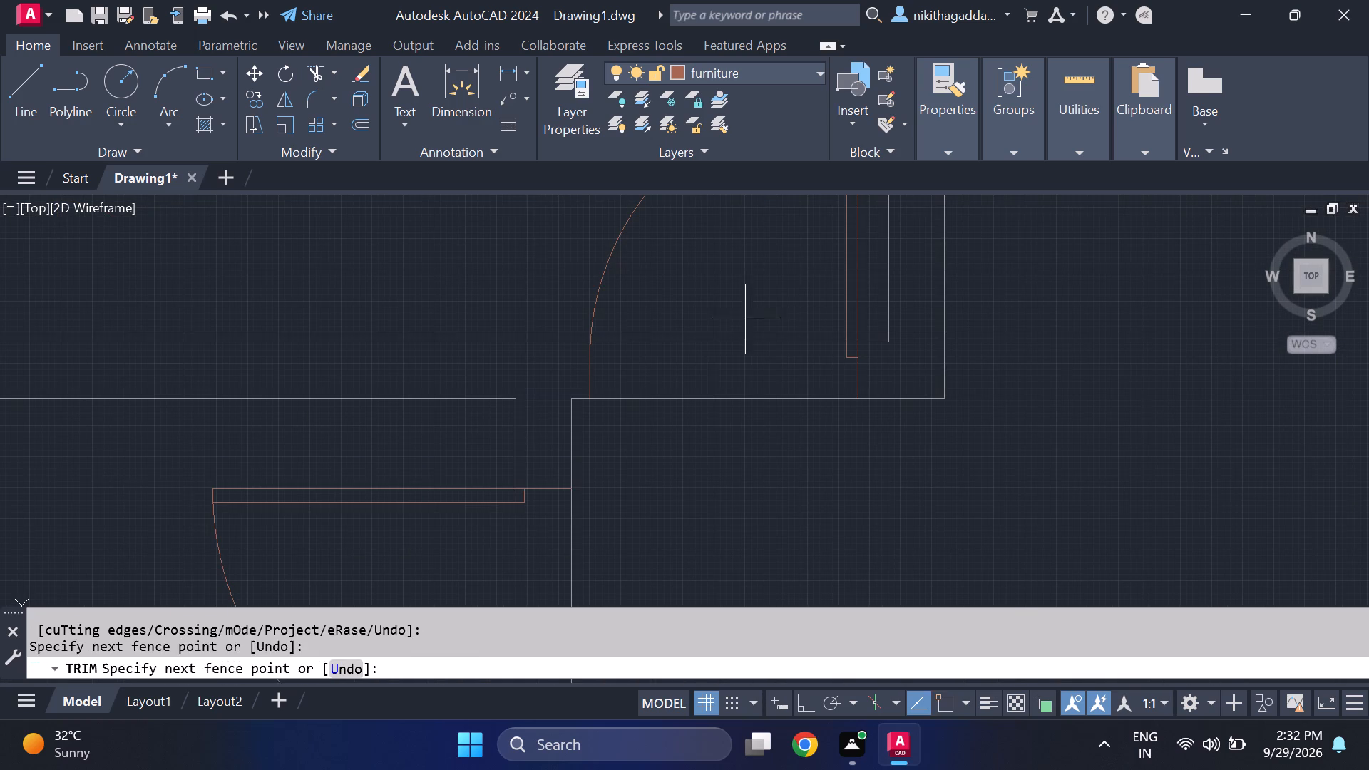
drag(742, 324, 708, 363)
scroll(857, 342, up, 3)
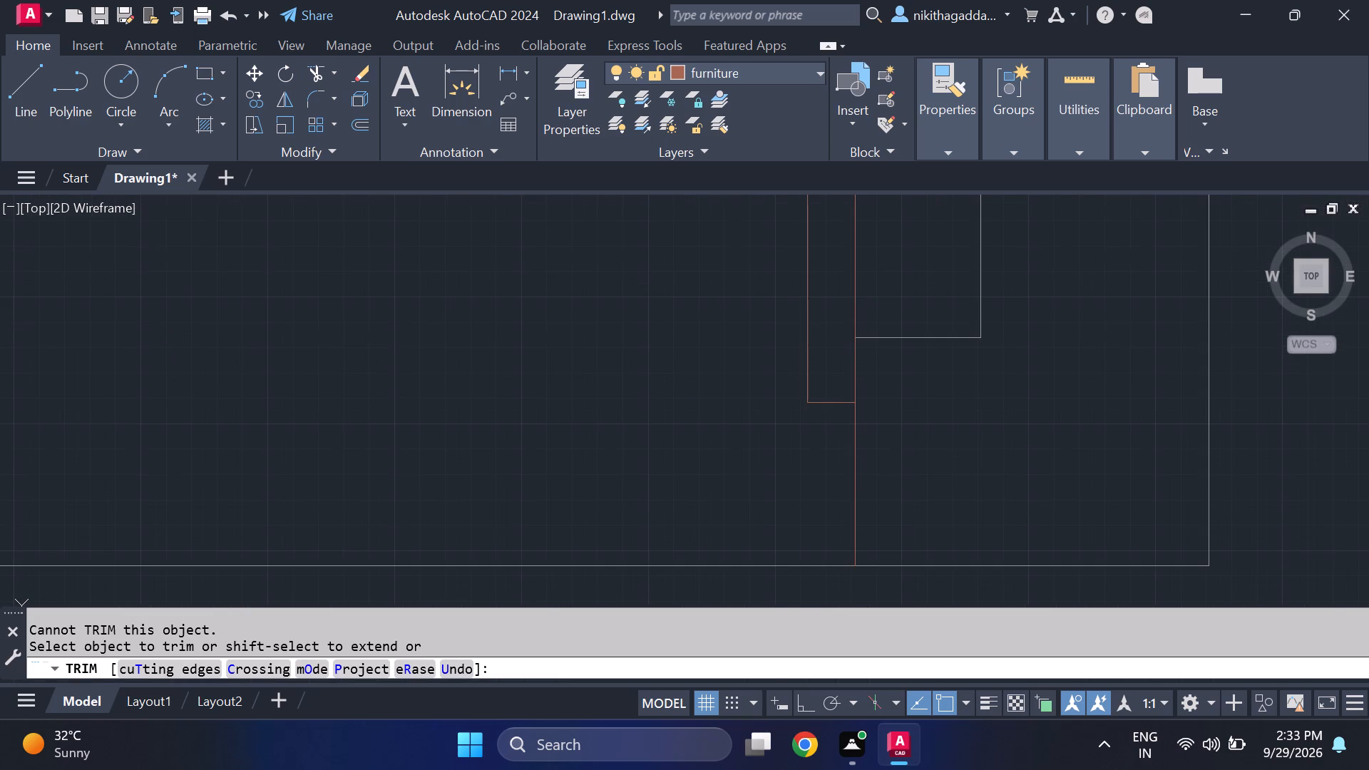
click(846, 339)
scroll(916, 395, down, 5)
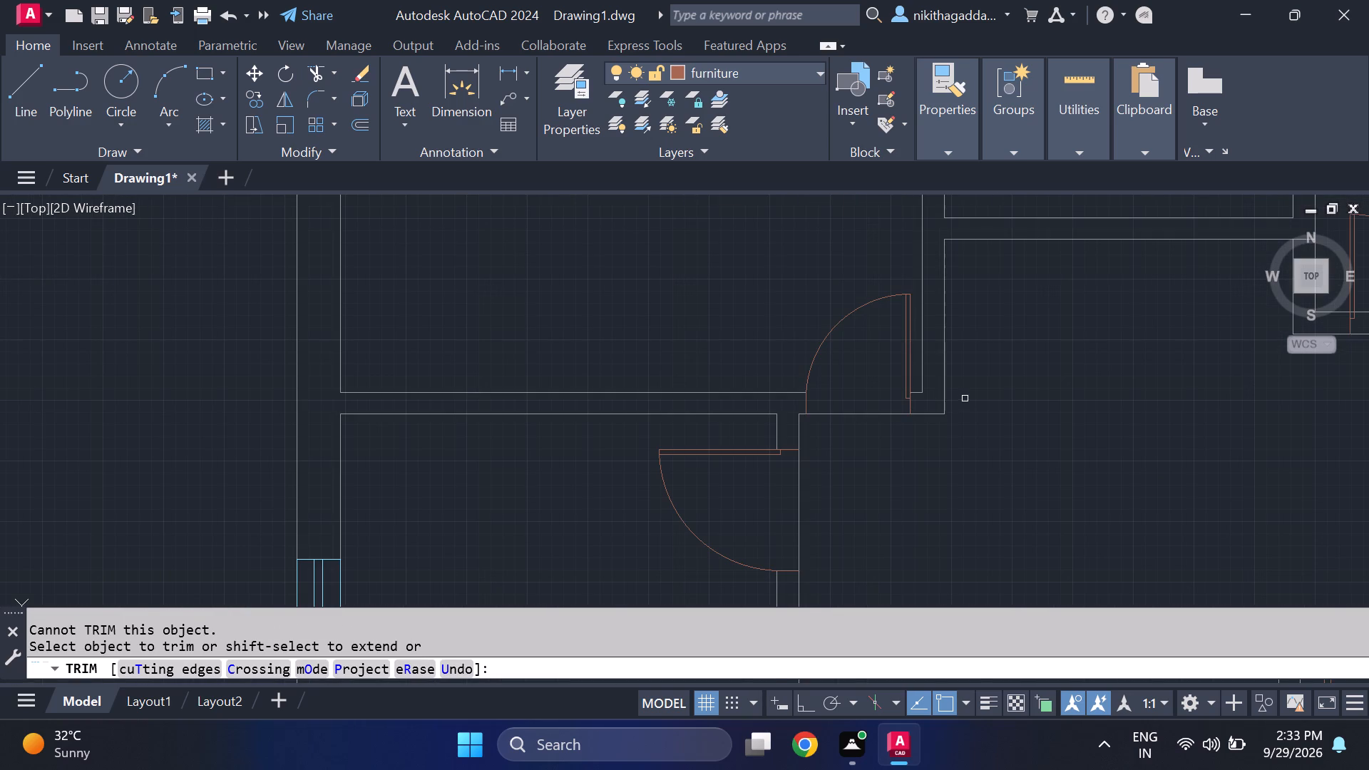
Trim both wall lines across the door in the large northeast room's south wall, including the leftover stub at the leaf.
middle_drag(875, 414, 294, 399)
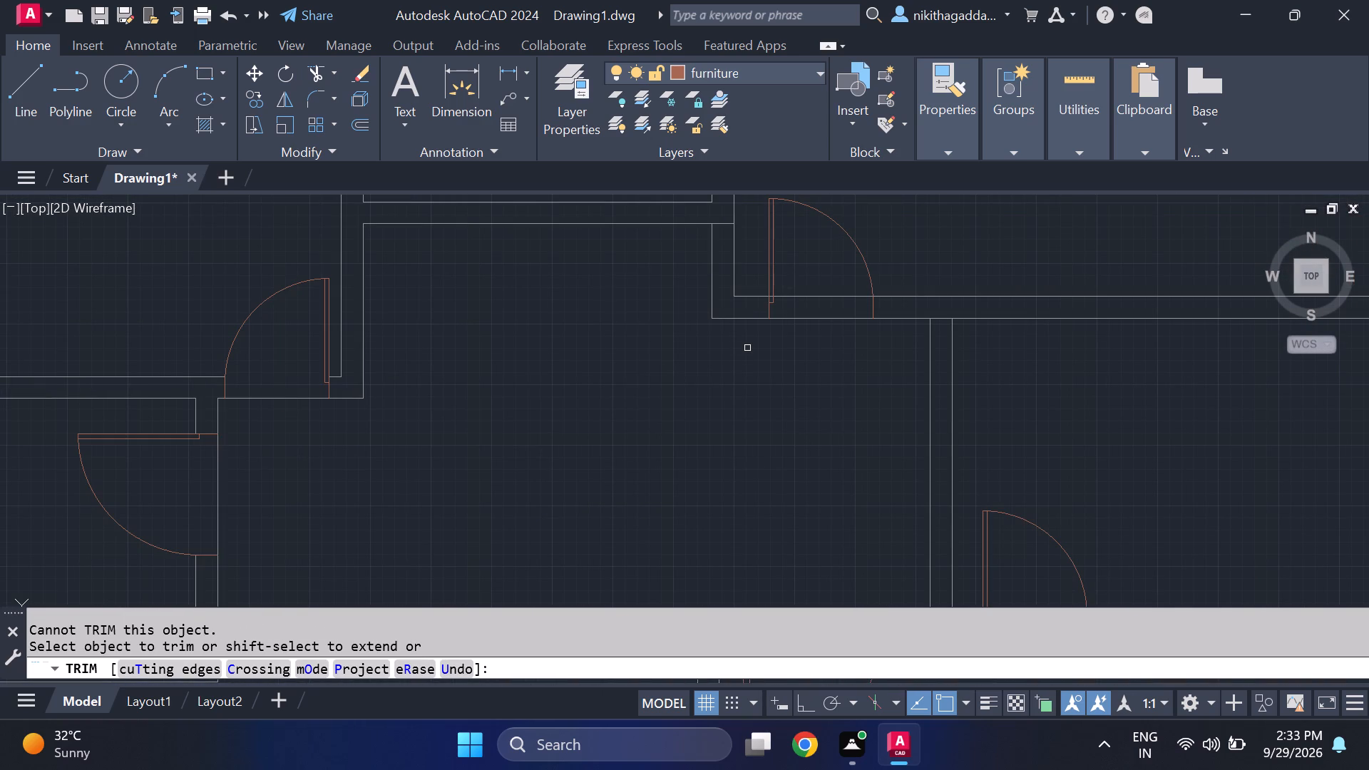
drag(802, 277, 802, 294)
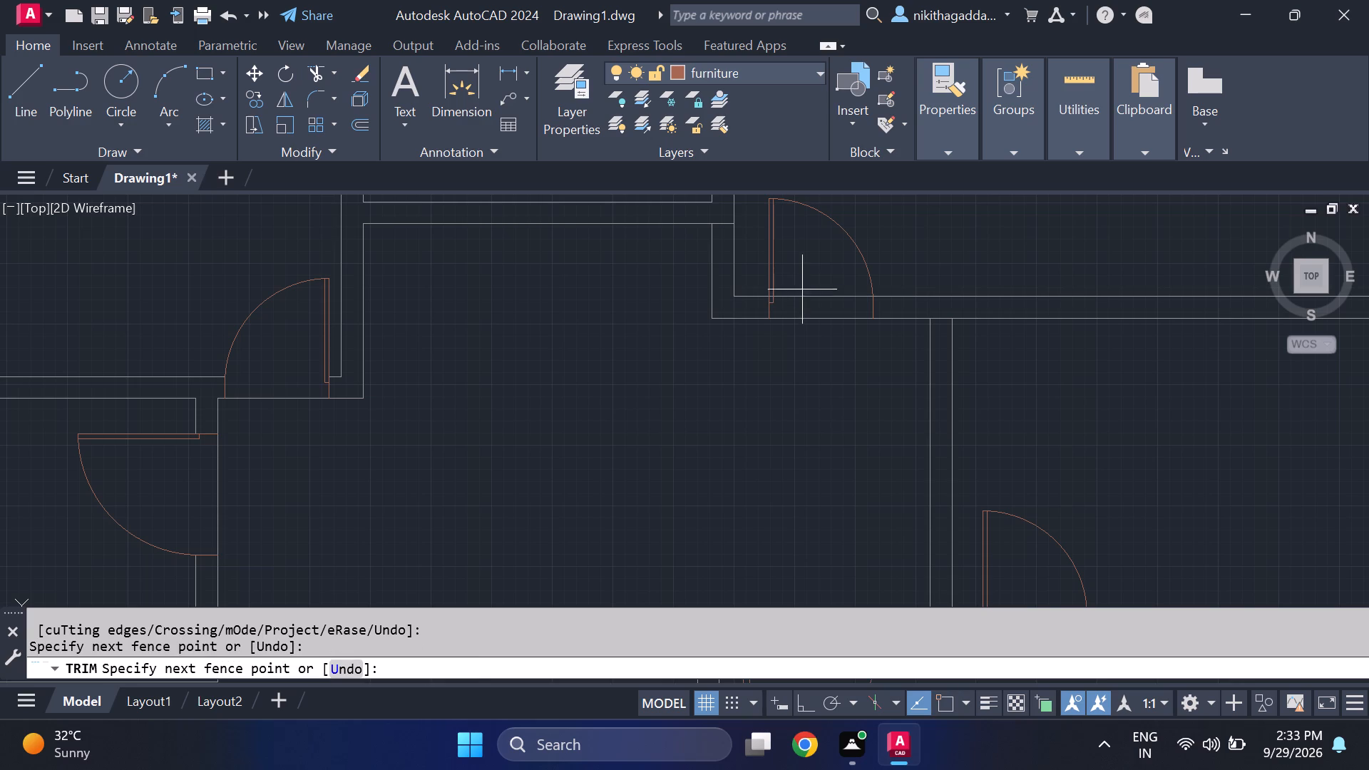
drag(802, 294, 810, 329)
drag(810, 329, 816, 377)
scroll(768, 293, up, 3)
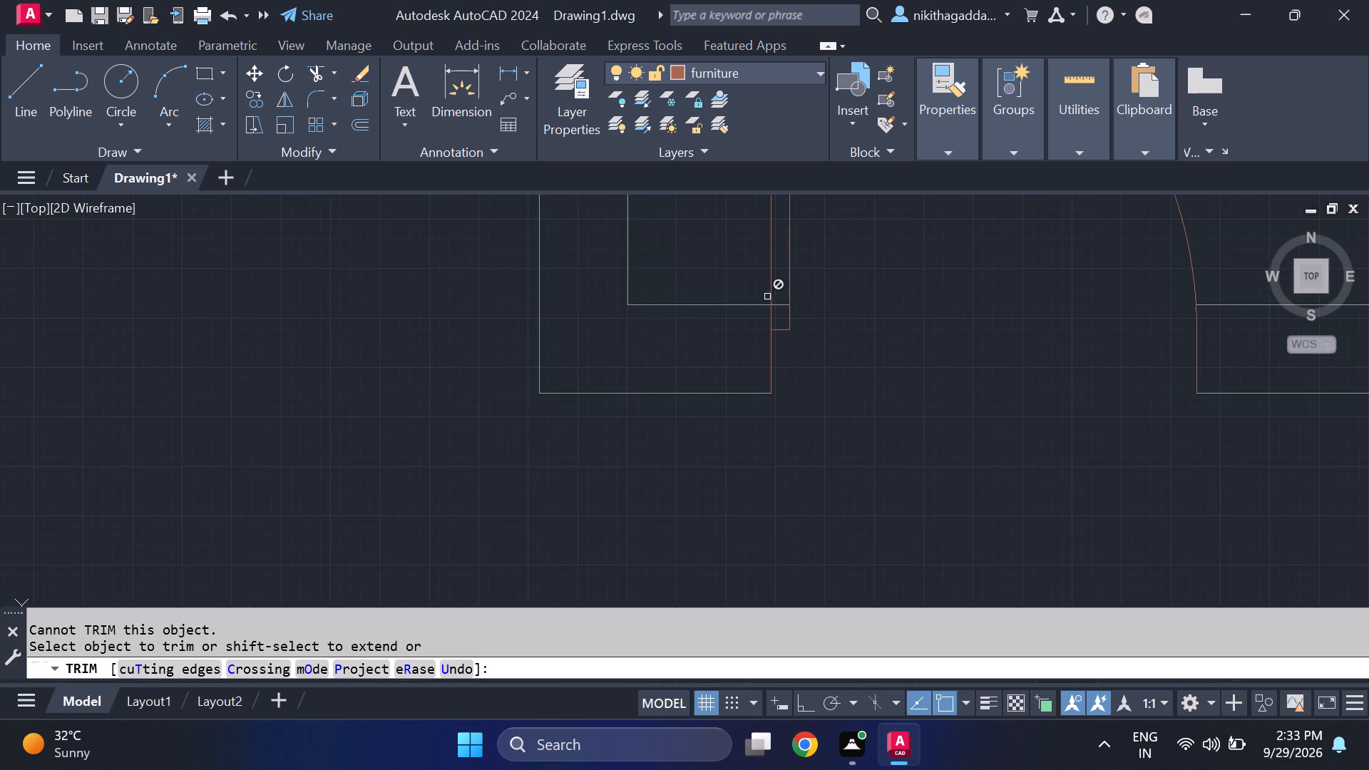
click(776, 304)
scroll(839, 322, down, 5)
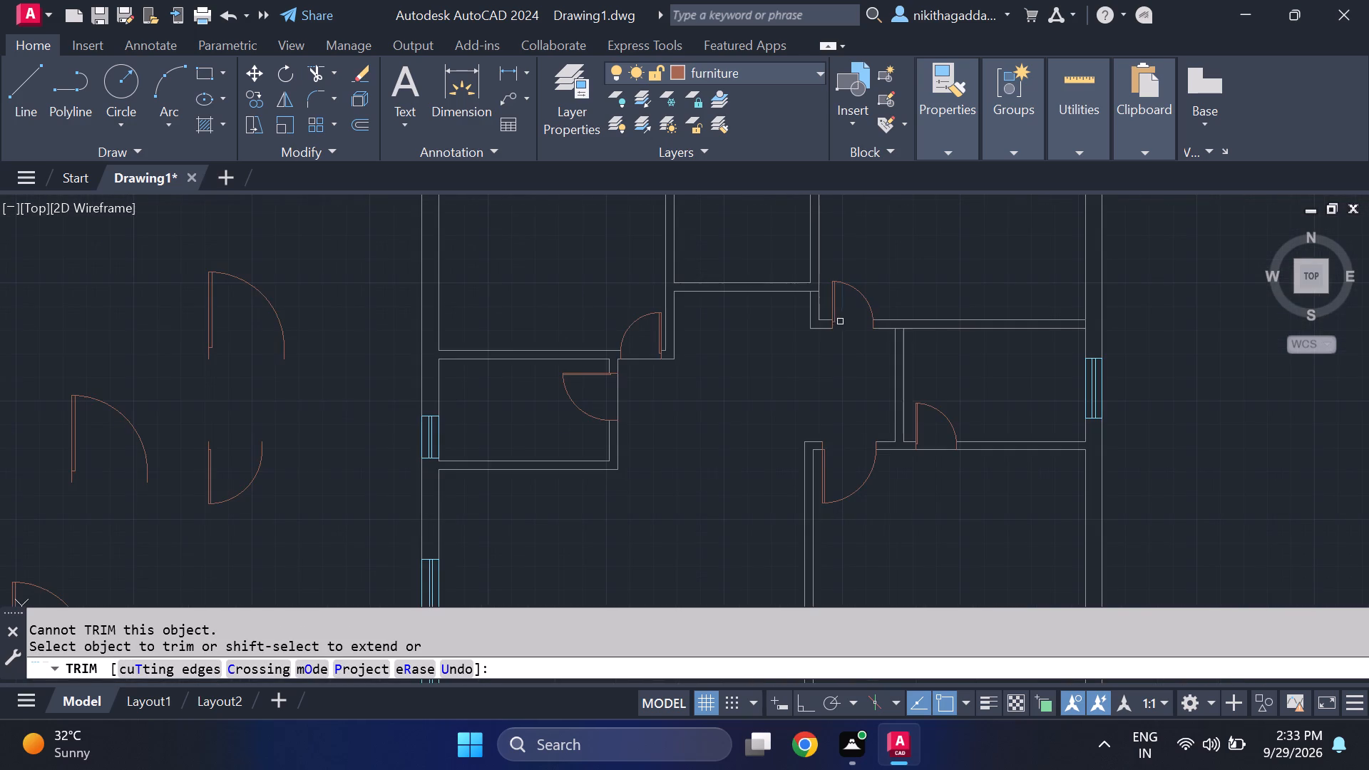
Trim the inner wall line across the door in the north middle room's east wall, including the stub inside the leaf.
middle_drag(732, 353, 752, 471)
middle_drag(791, 344, 790, 351)
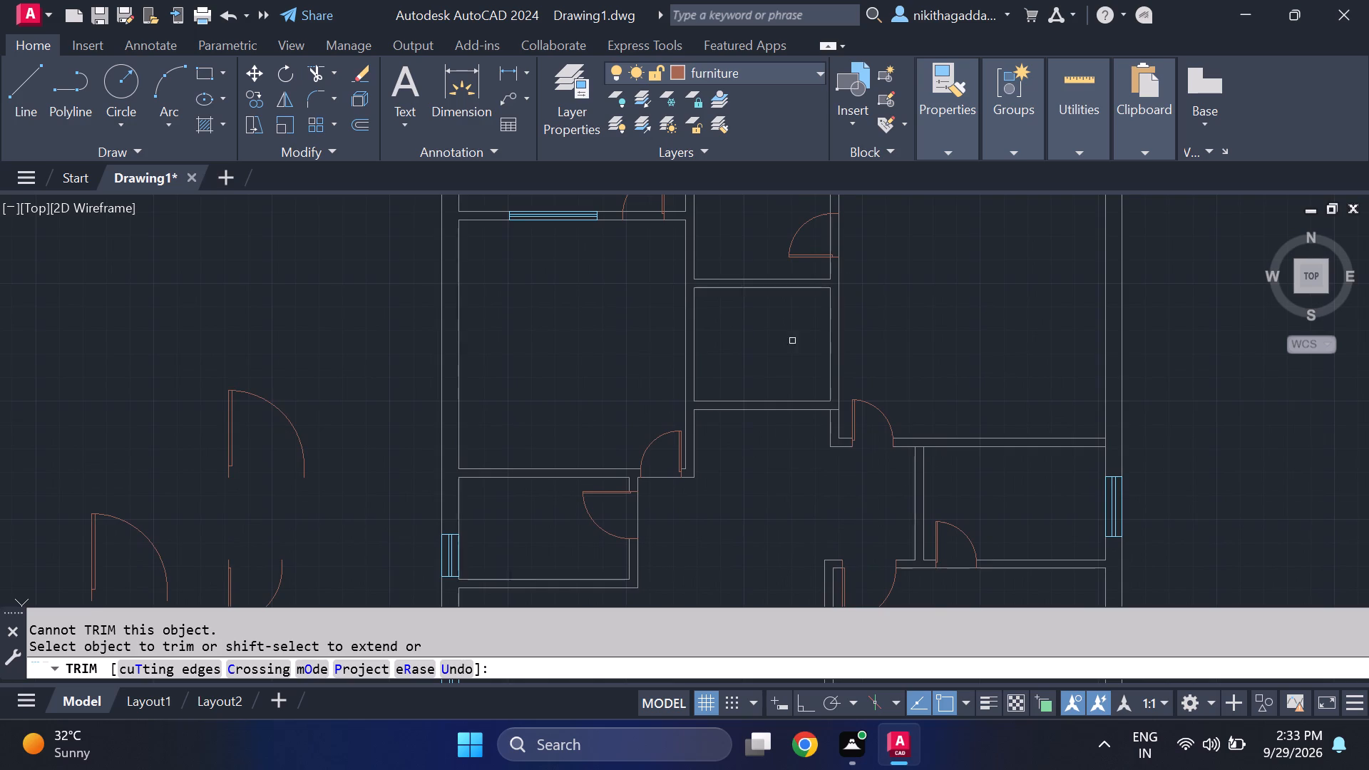
middle_drag(790, 351, 790, 426)
scroll(851, 299, up, 4)
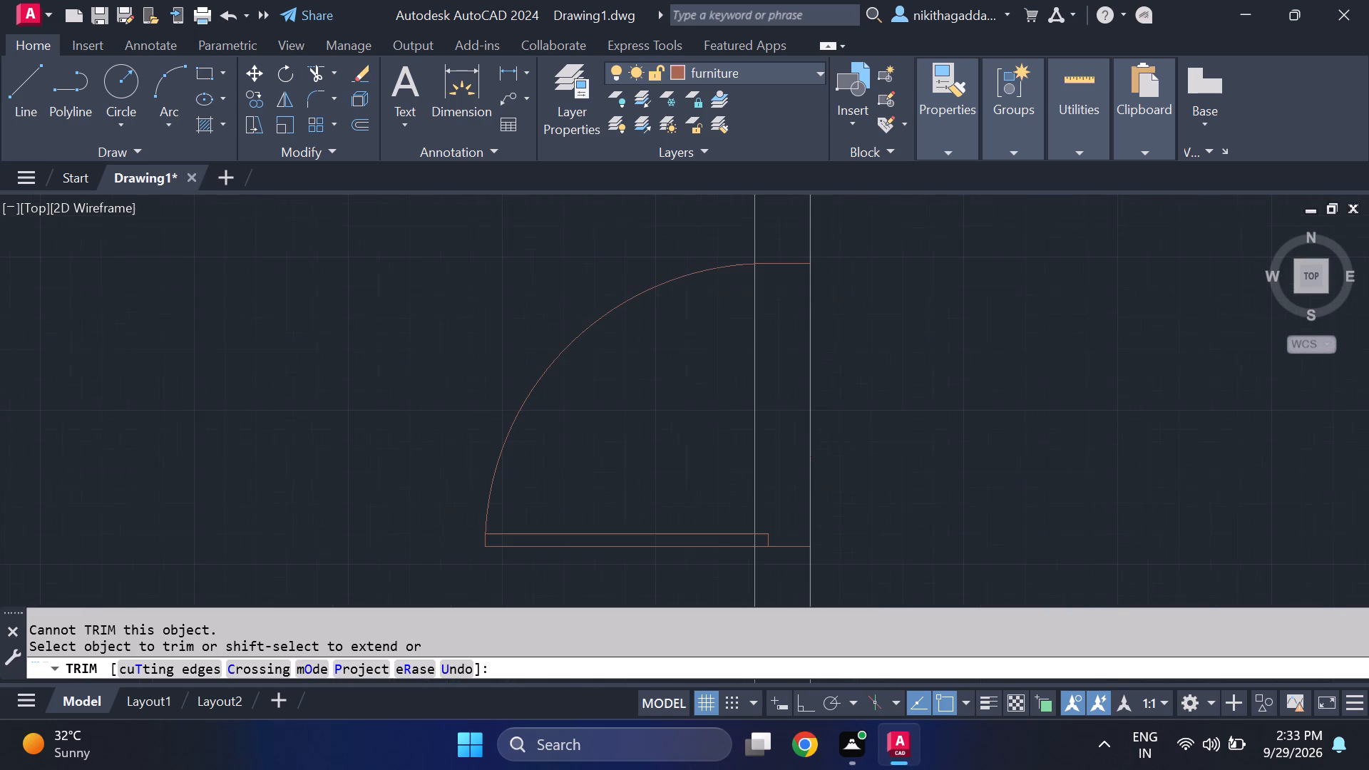
drag(785, 315, 659, 391)
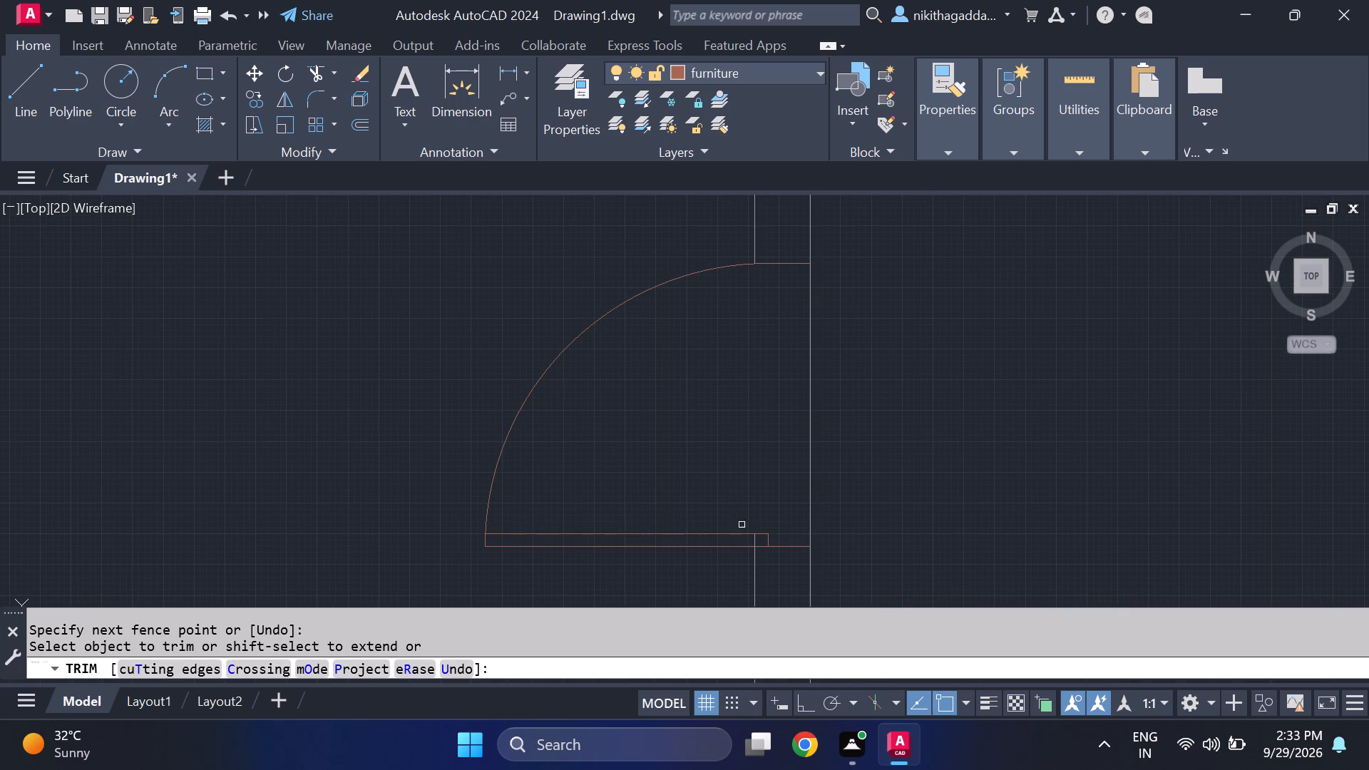
scroll(749, 537, up, 2)
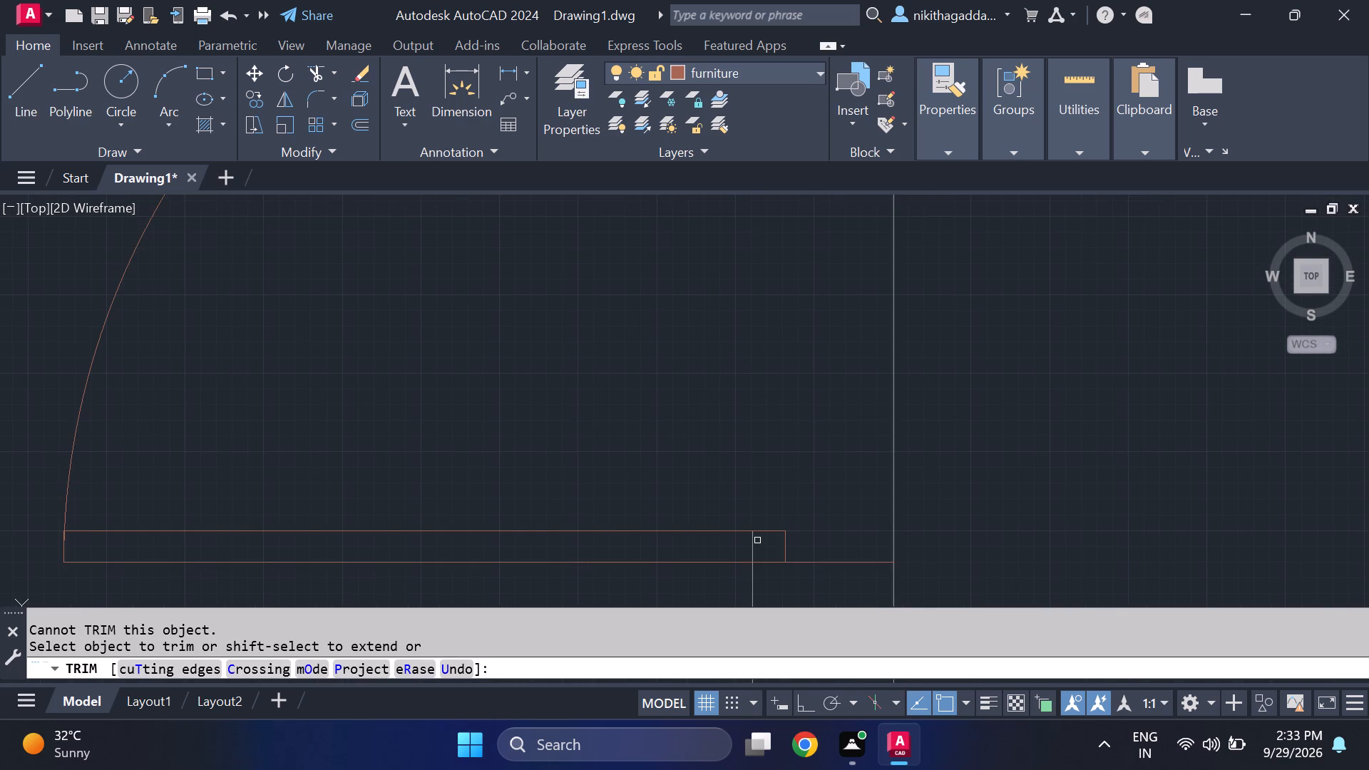
click(753, 541)
scroll(699, 499, down, 4)
scroll(527, 463, down, 3)
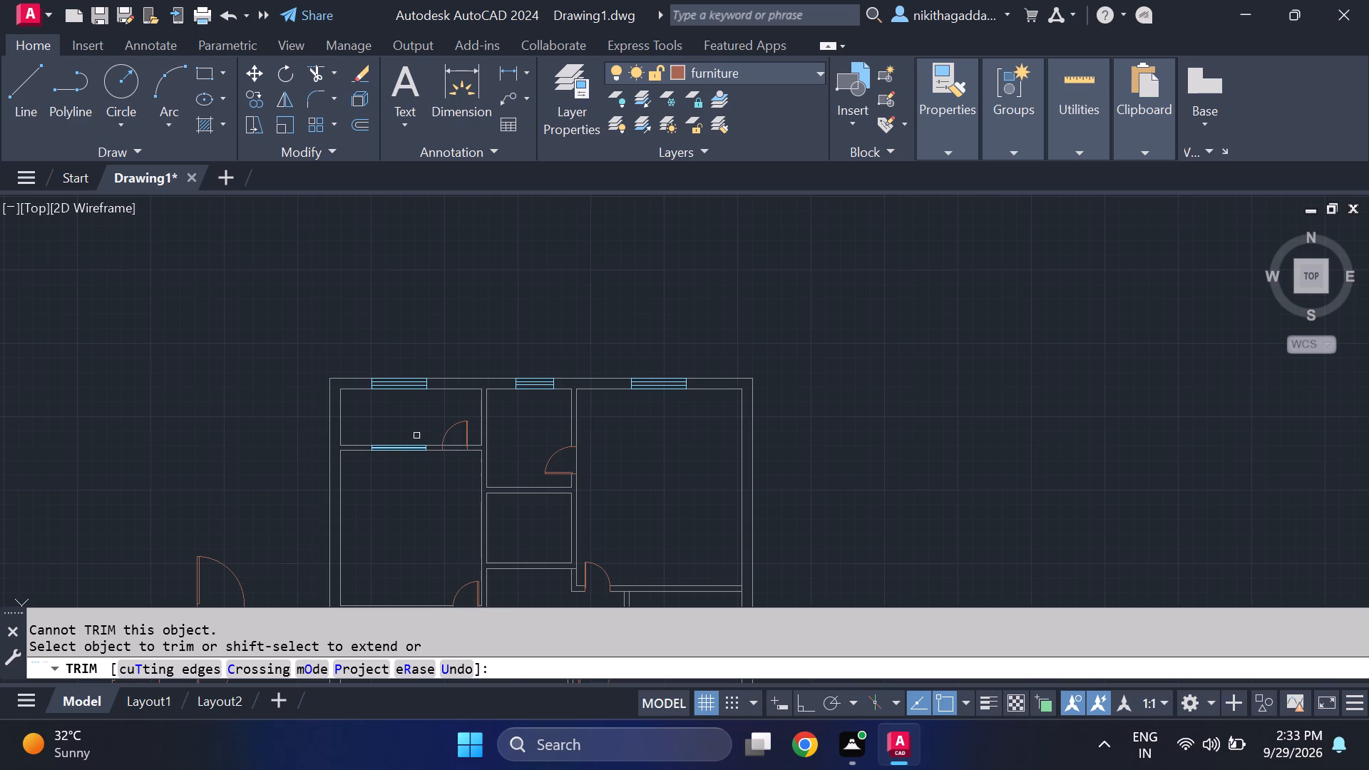
Trim the inner wall line across the narrow northwest room's south door opening, including the leaf stub, and finish trimming.
scroll(445, 451, up, 4)
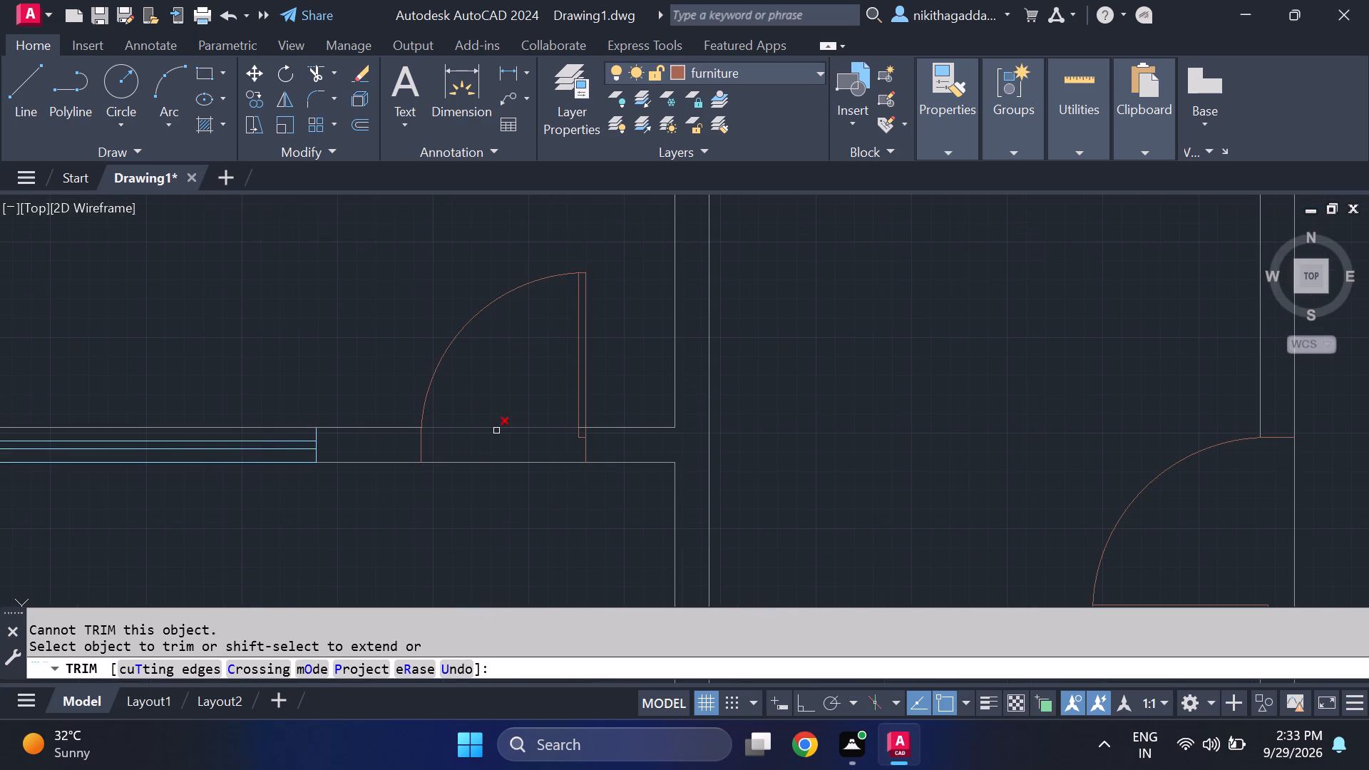
click(501, 426)
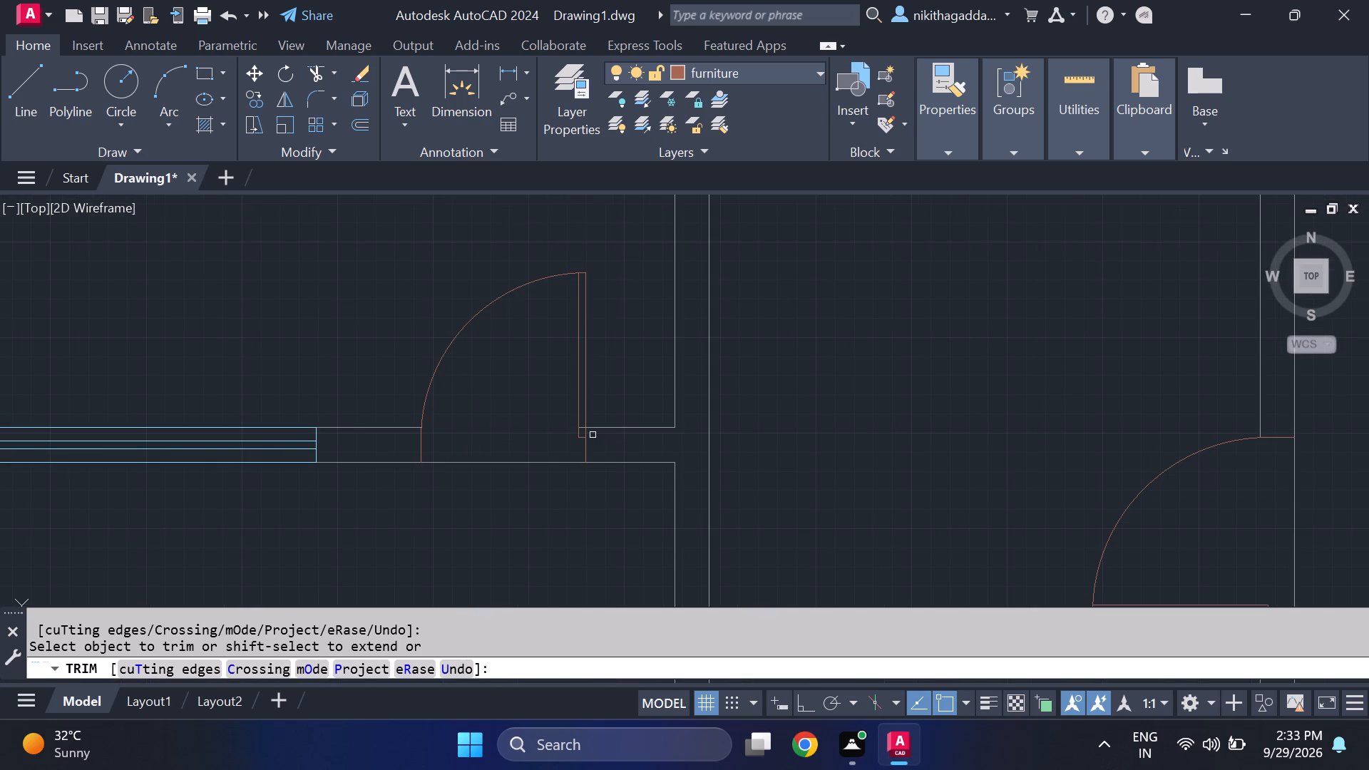
scroll(592, 435, up, 3)
click(557, 402)
click(545, 429)
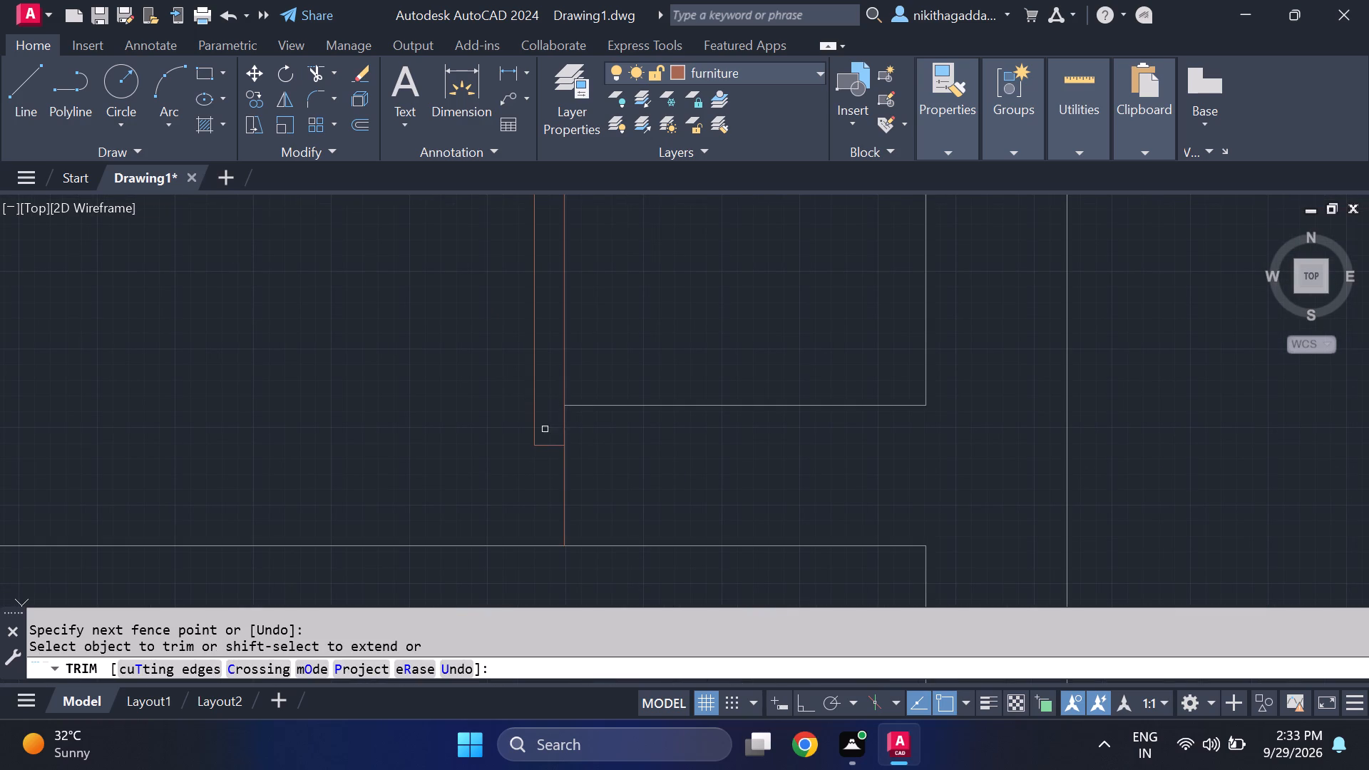
scroll(578, 437, down, 6)
scroll(735, 441, down, 3)
scroll(799, 471, up, 1)
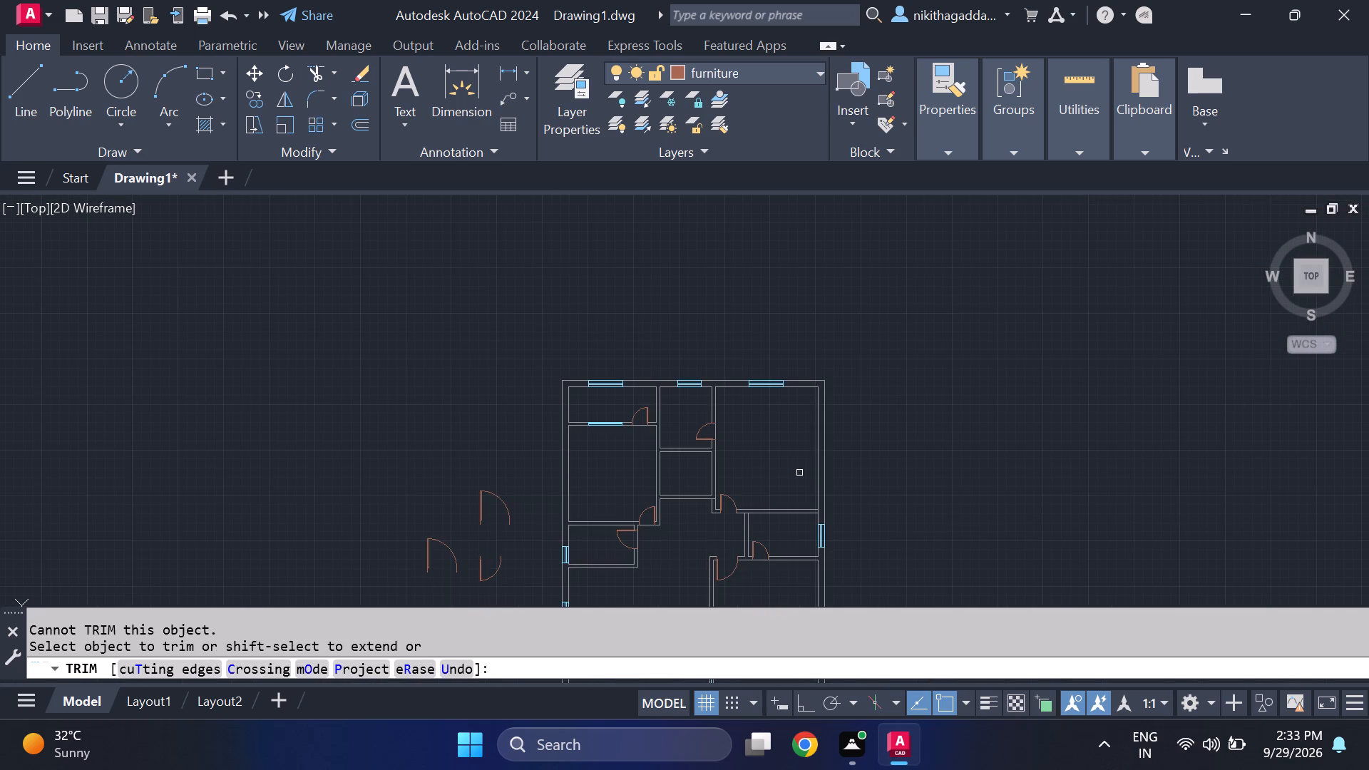
middle_drag(809, 414, 780, 220)
middle_drag(775, 407, 794, 250)
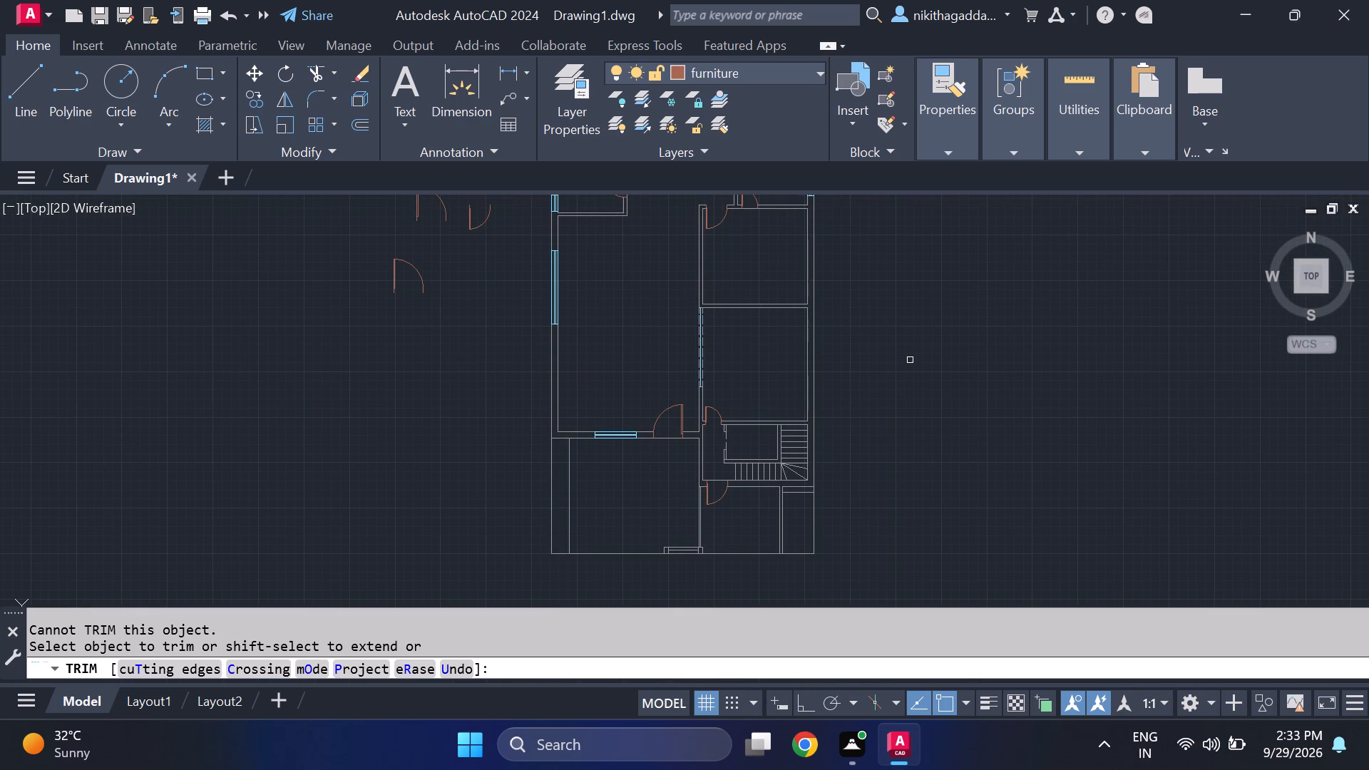
key(Escape)
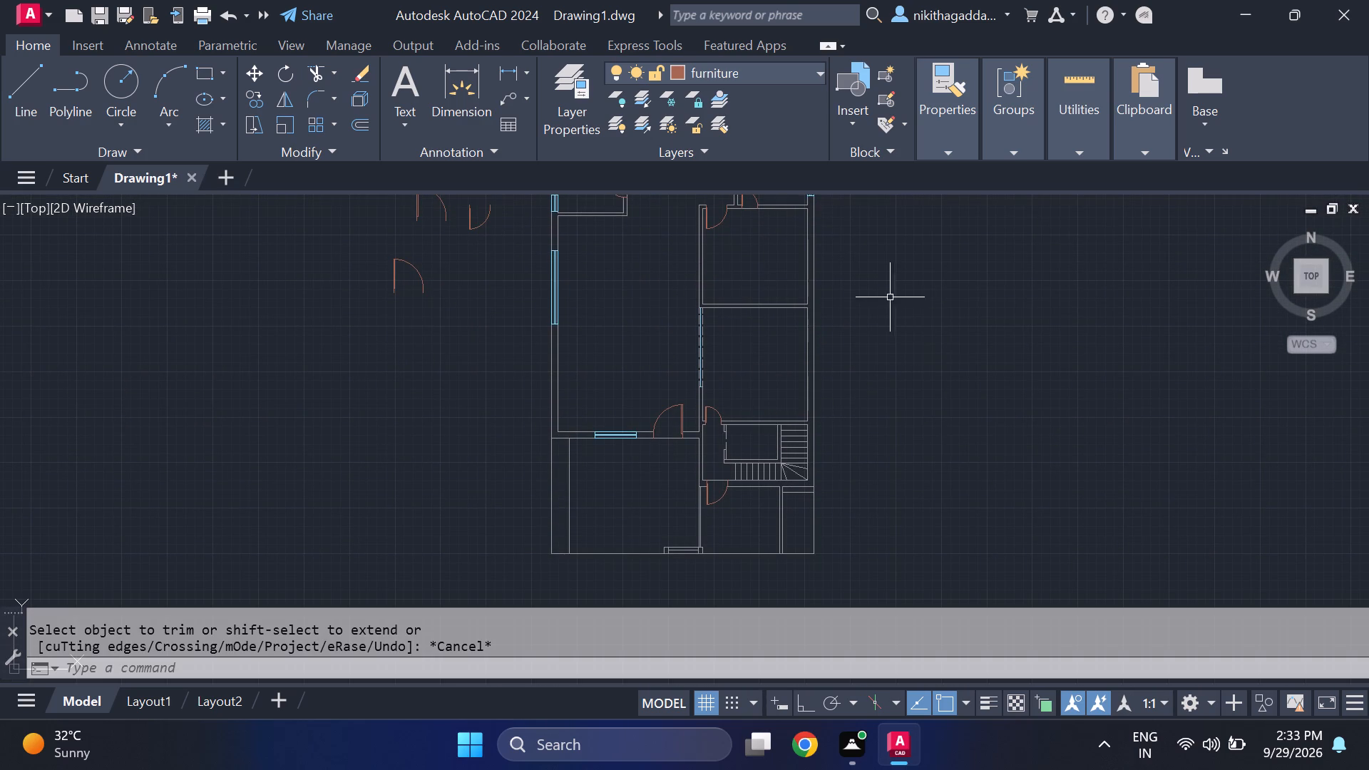
Start a hatch for the walls with its colour set to black (0,0,0).
middle_drag(871, 307, 732, 431)
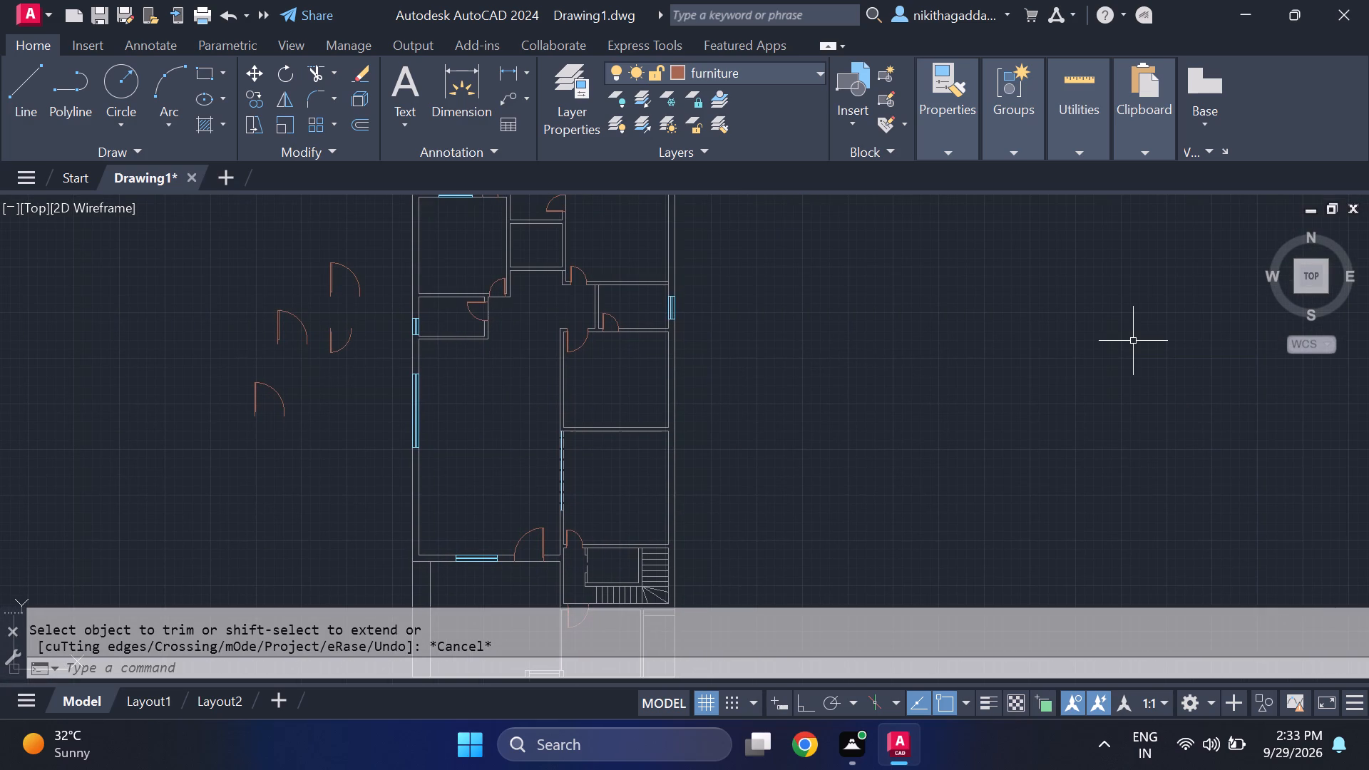
text(hatch)
key(Return)
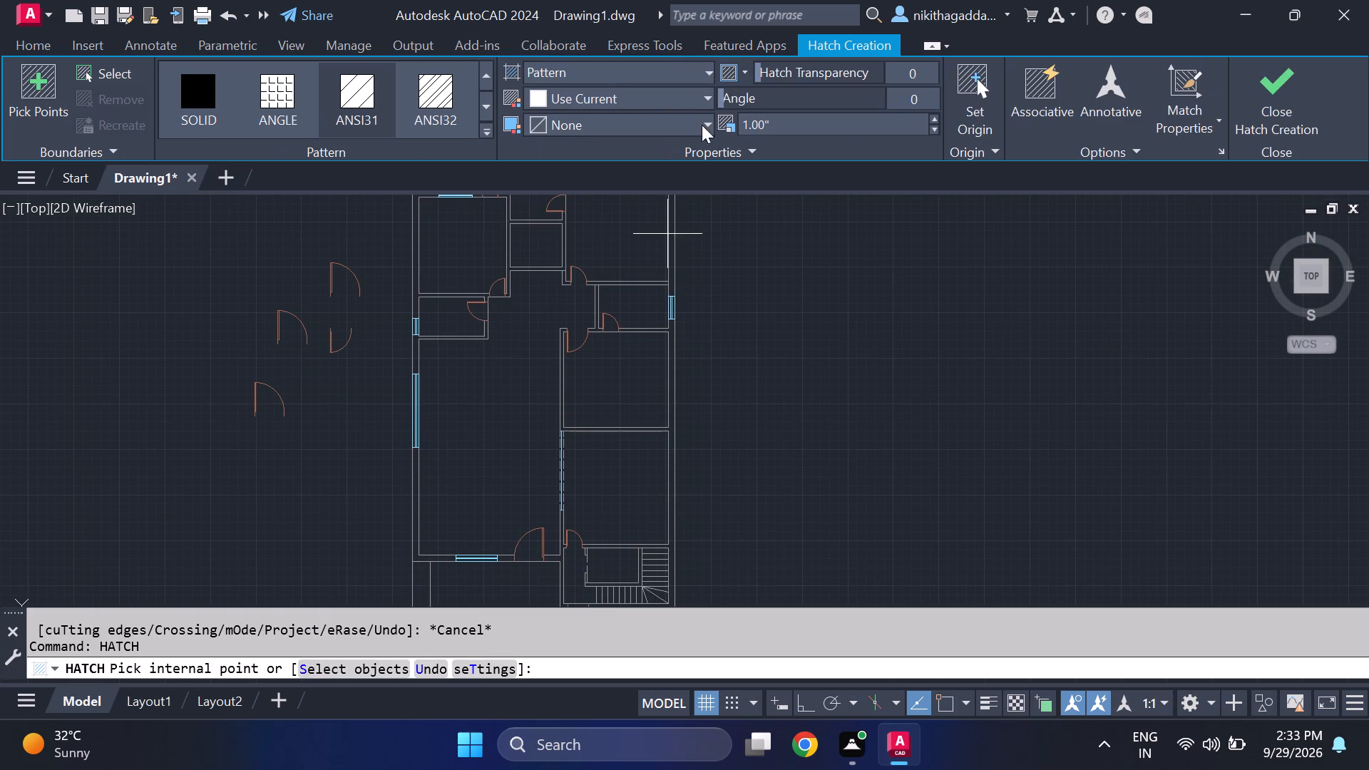
click(696, 95)
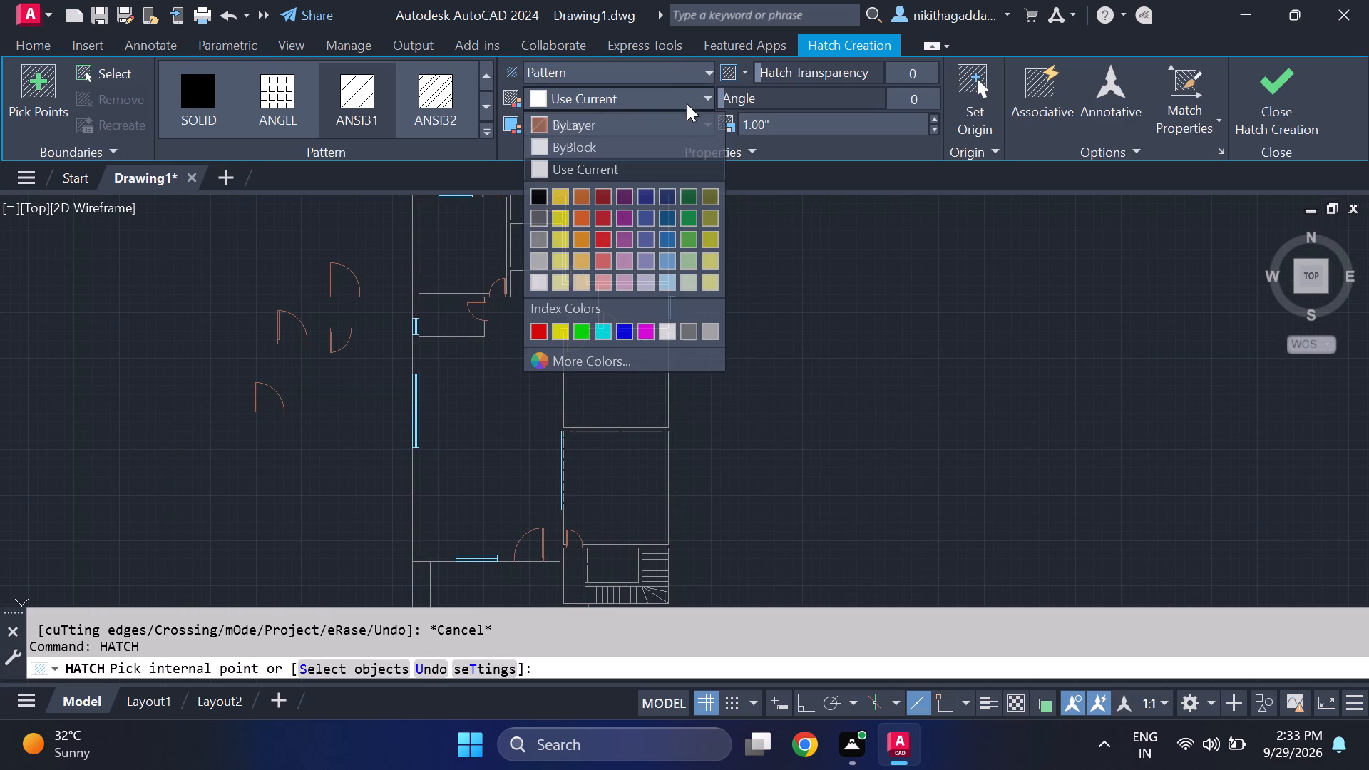
click(545, 197)
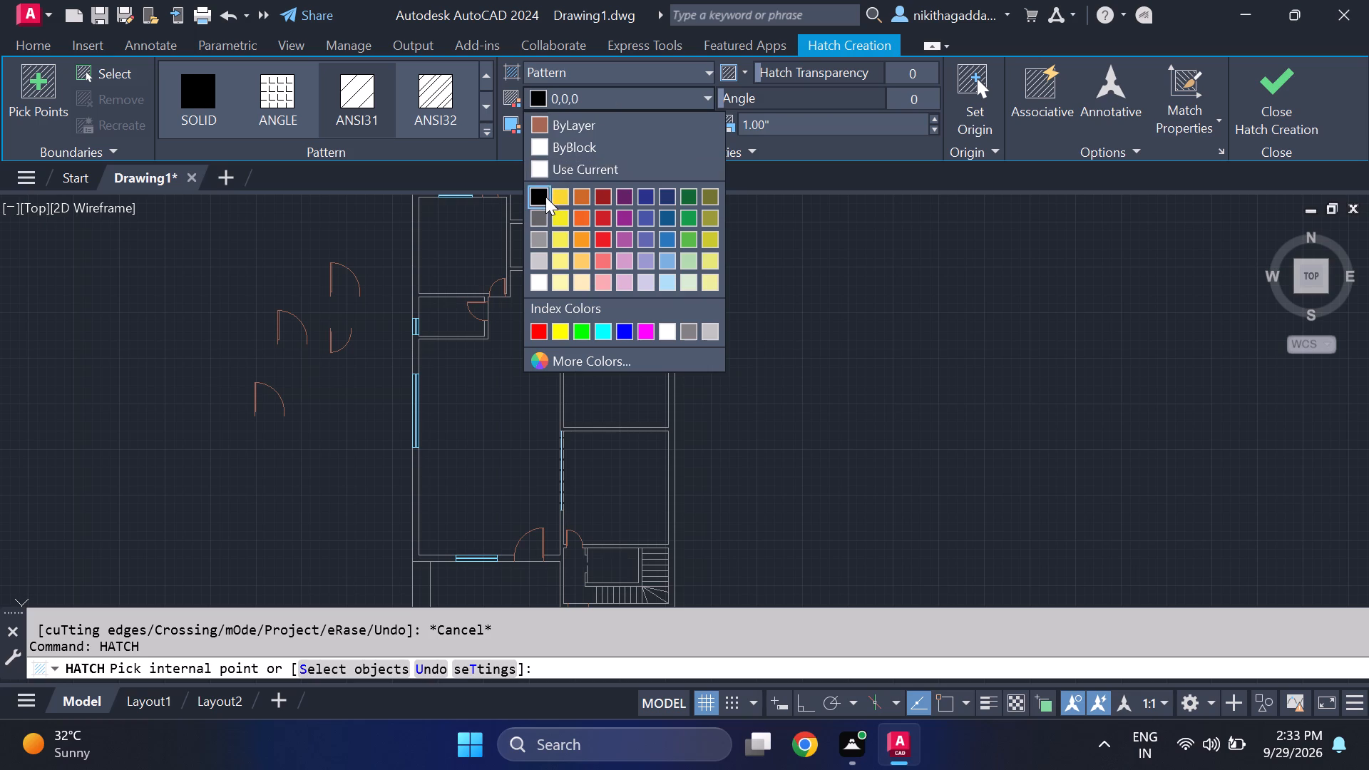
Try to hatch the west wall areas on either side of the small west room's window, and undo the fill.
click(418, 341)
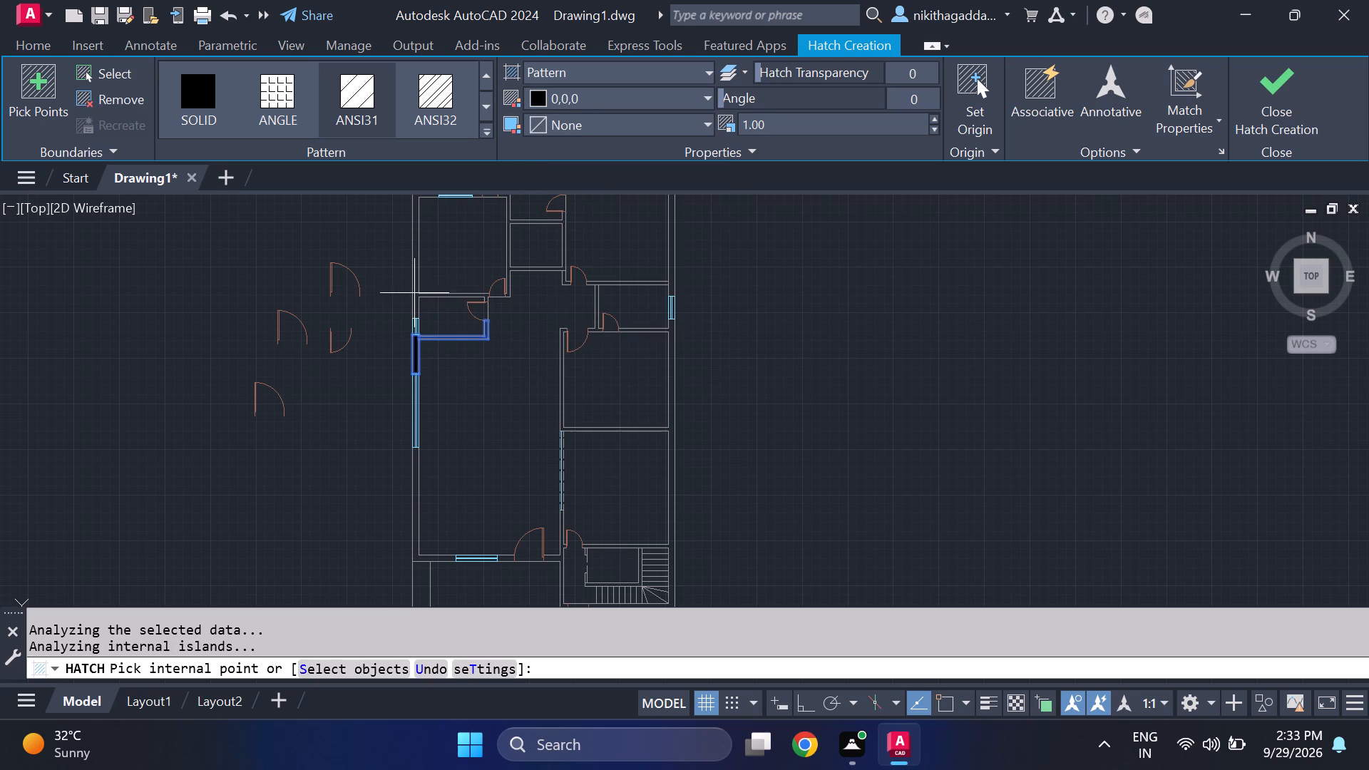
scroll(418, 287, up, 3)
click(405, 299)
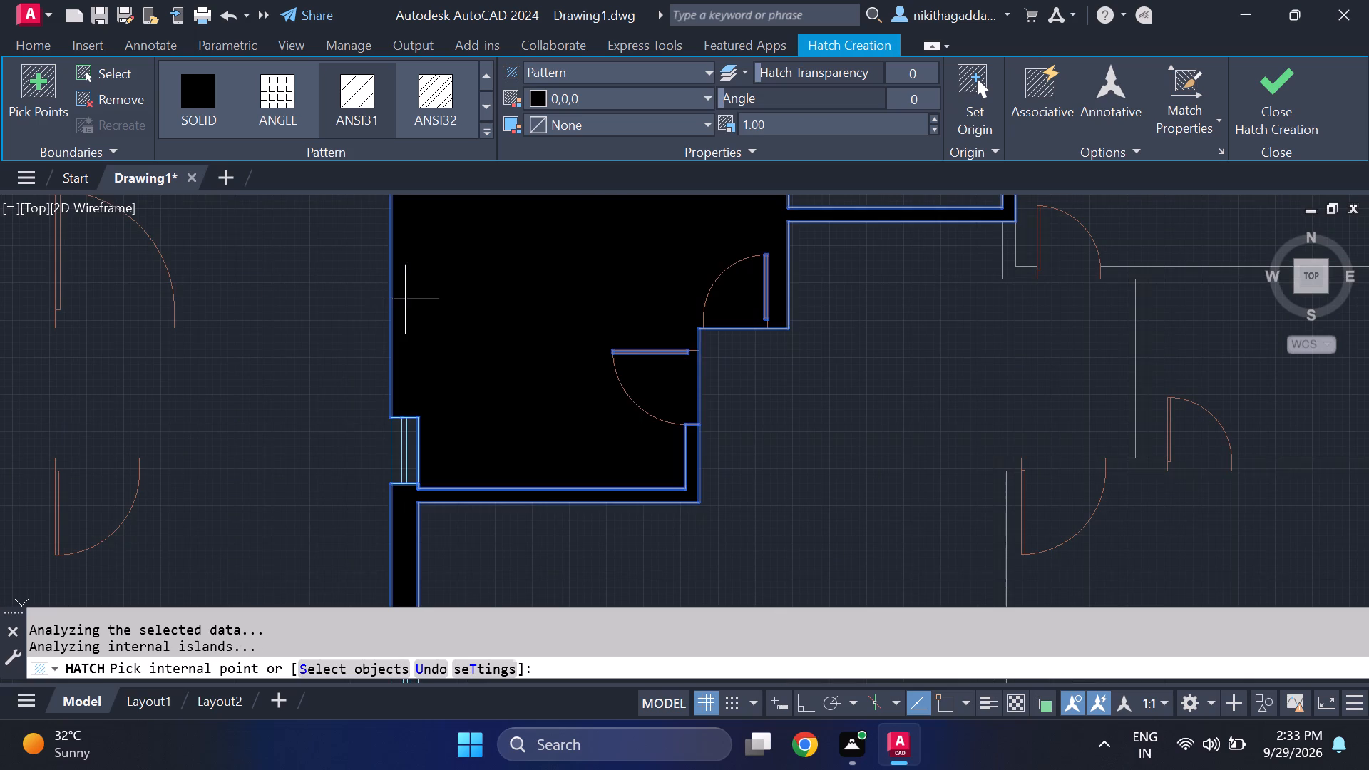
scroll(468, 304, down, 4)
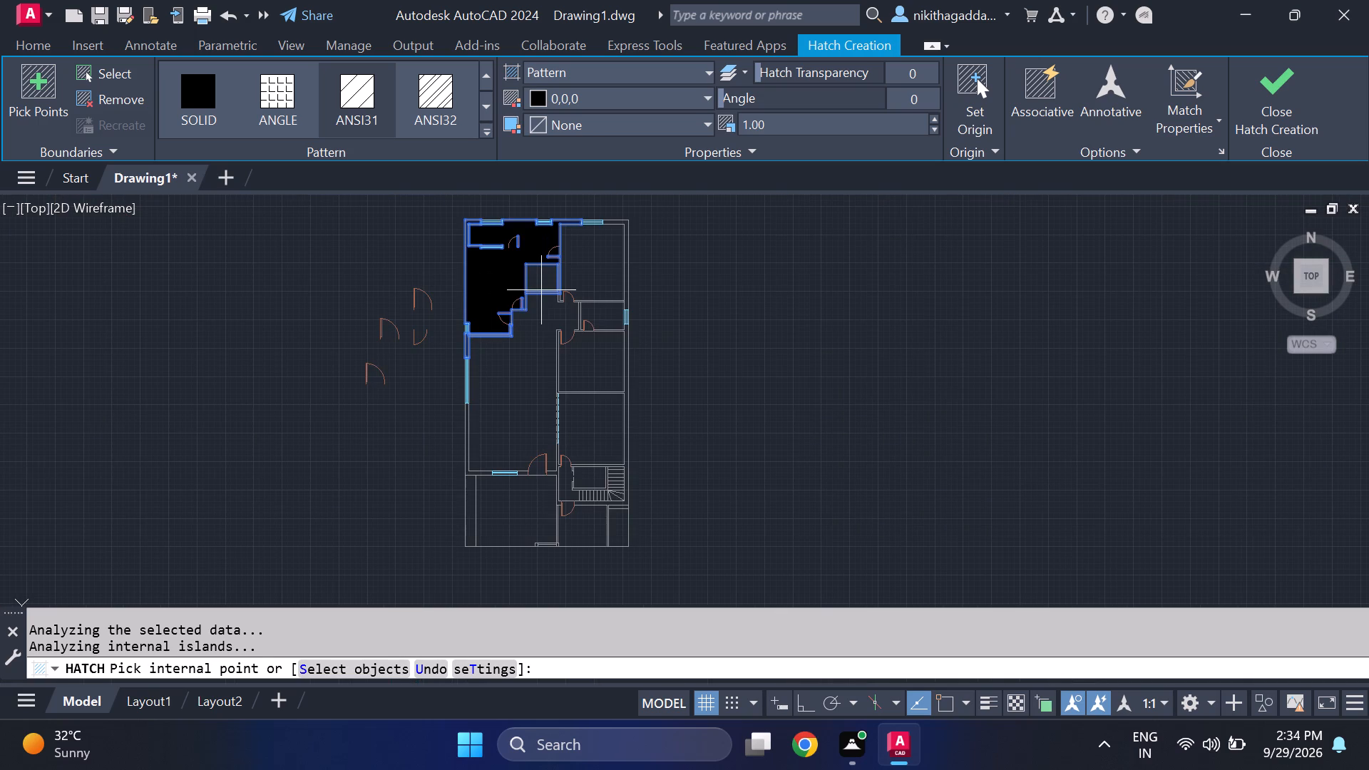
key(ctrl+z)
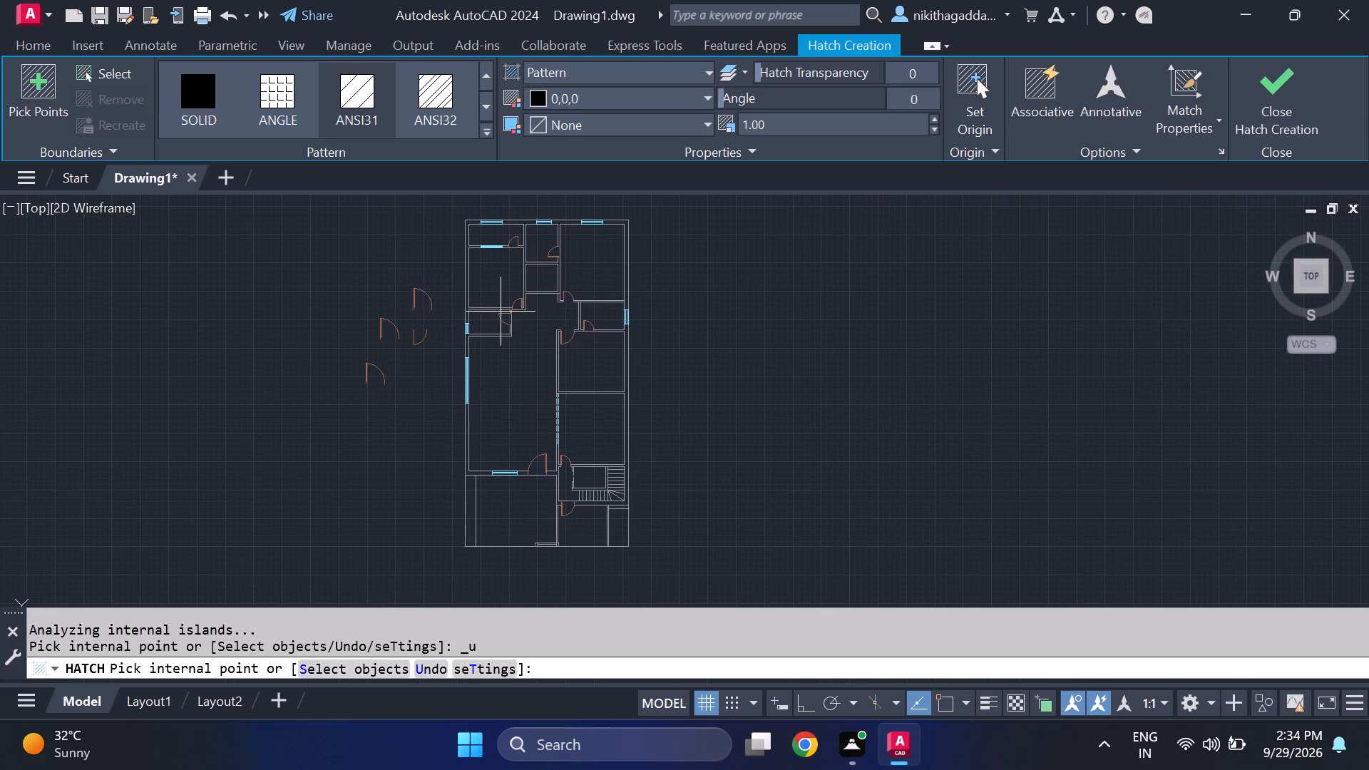
Hatch the large hall's lower west and south walls around the window and door, including the connecting central wall down to the staircase area.
scroll(448, 346, up, 3)
scroll(508, 486, down, 3)
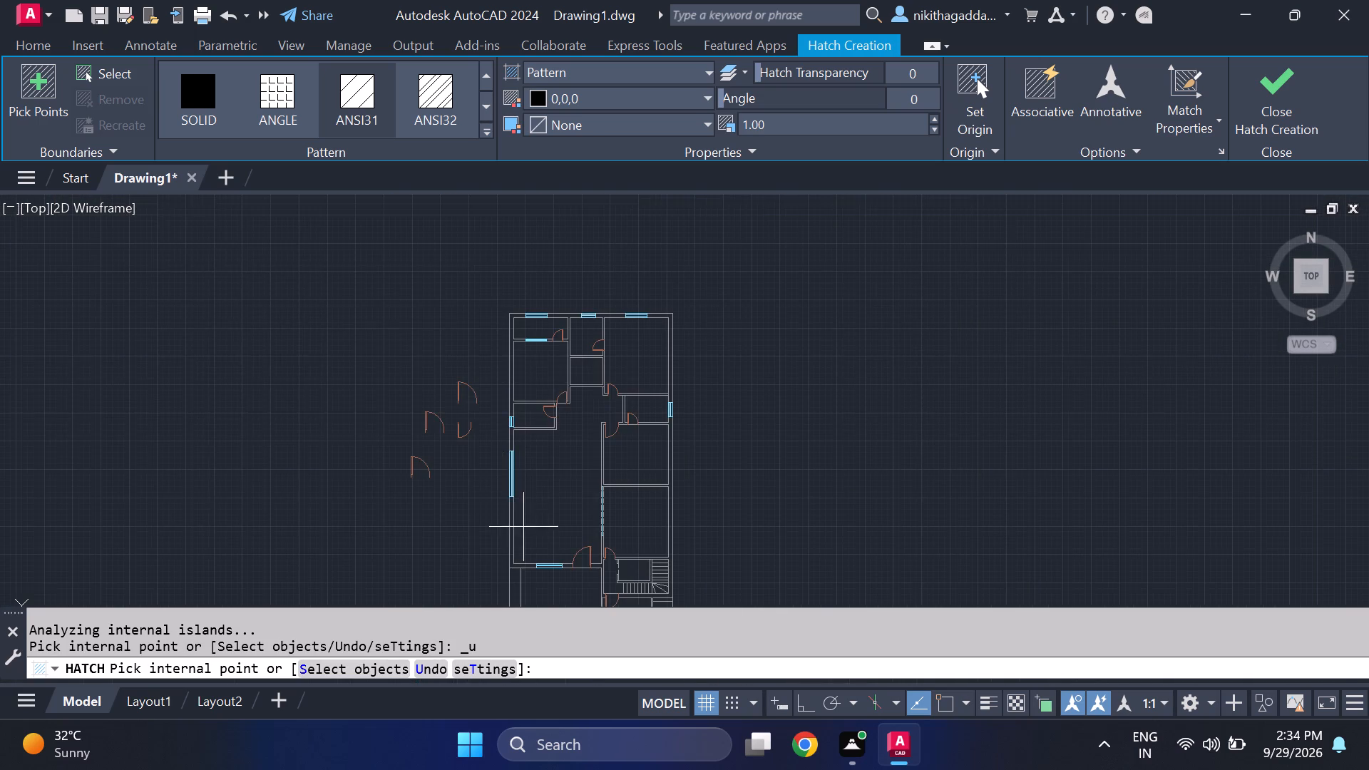
middle_drag(518, 526, 516, 354)
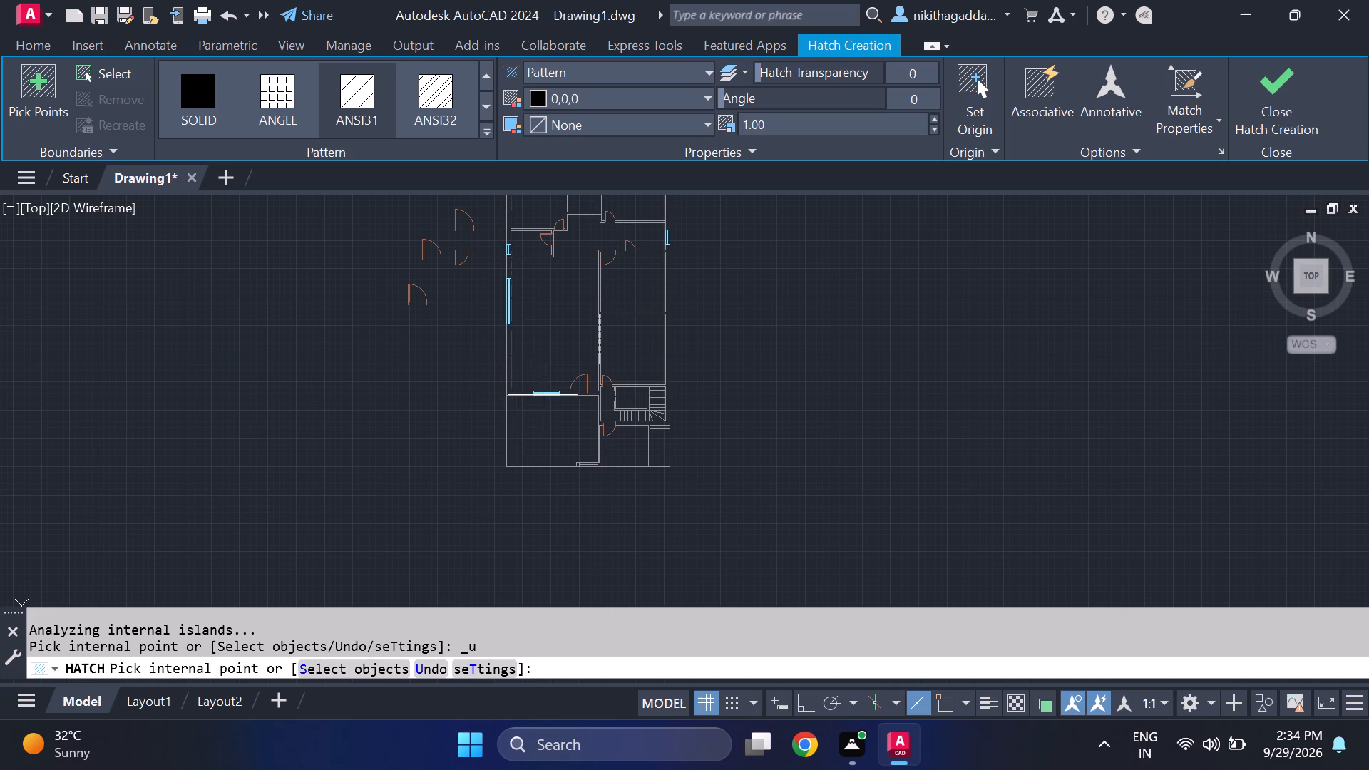
scroll(544, 393, up, 2)
click(483, 392)
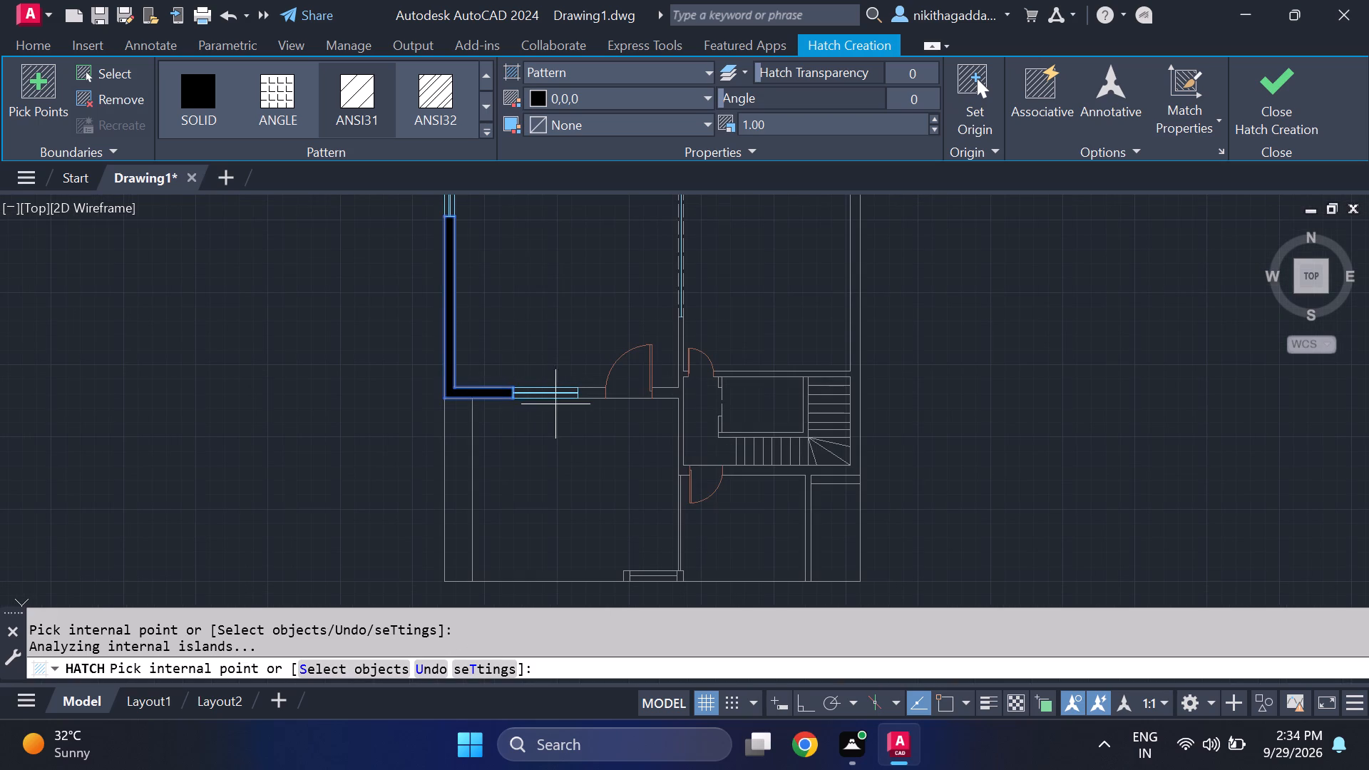
click(603, 391)
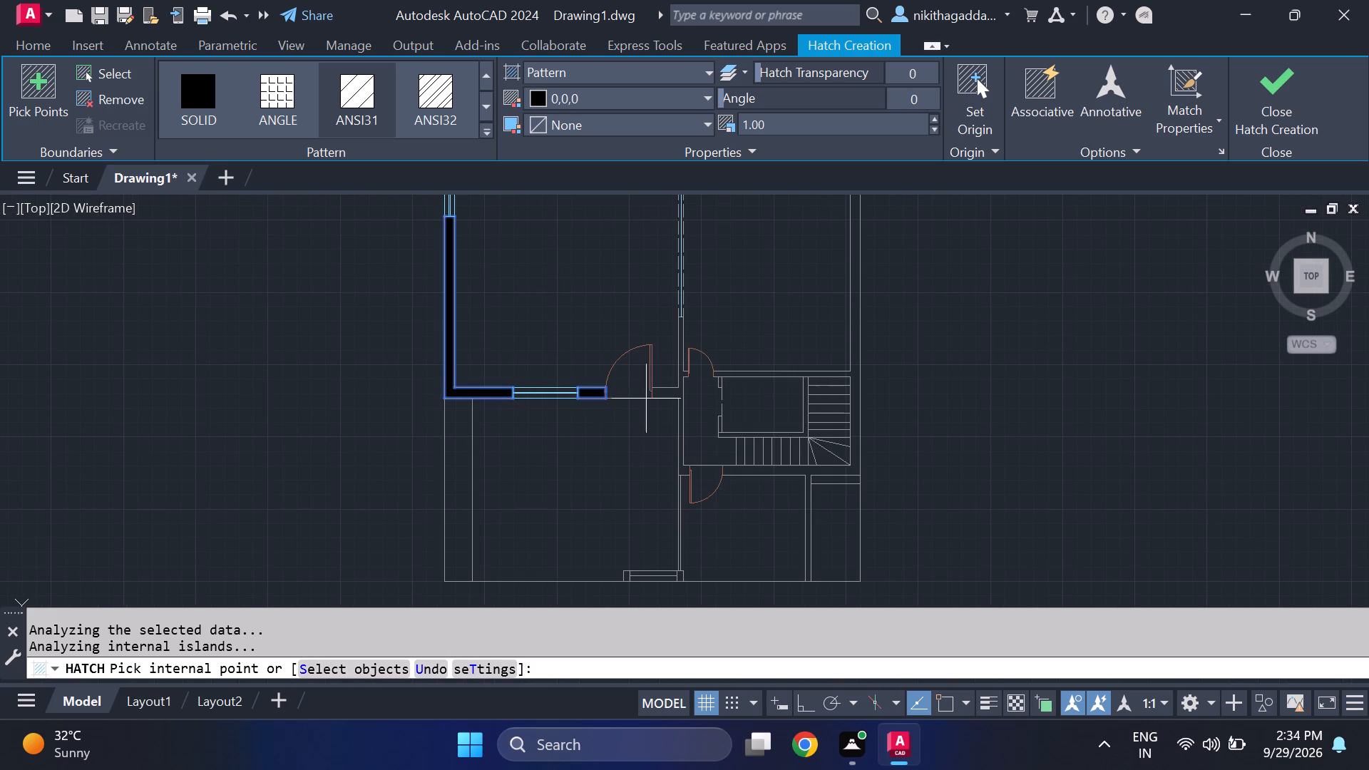
click(674, 388)
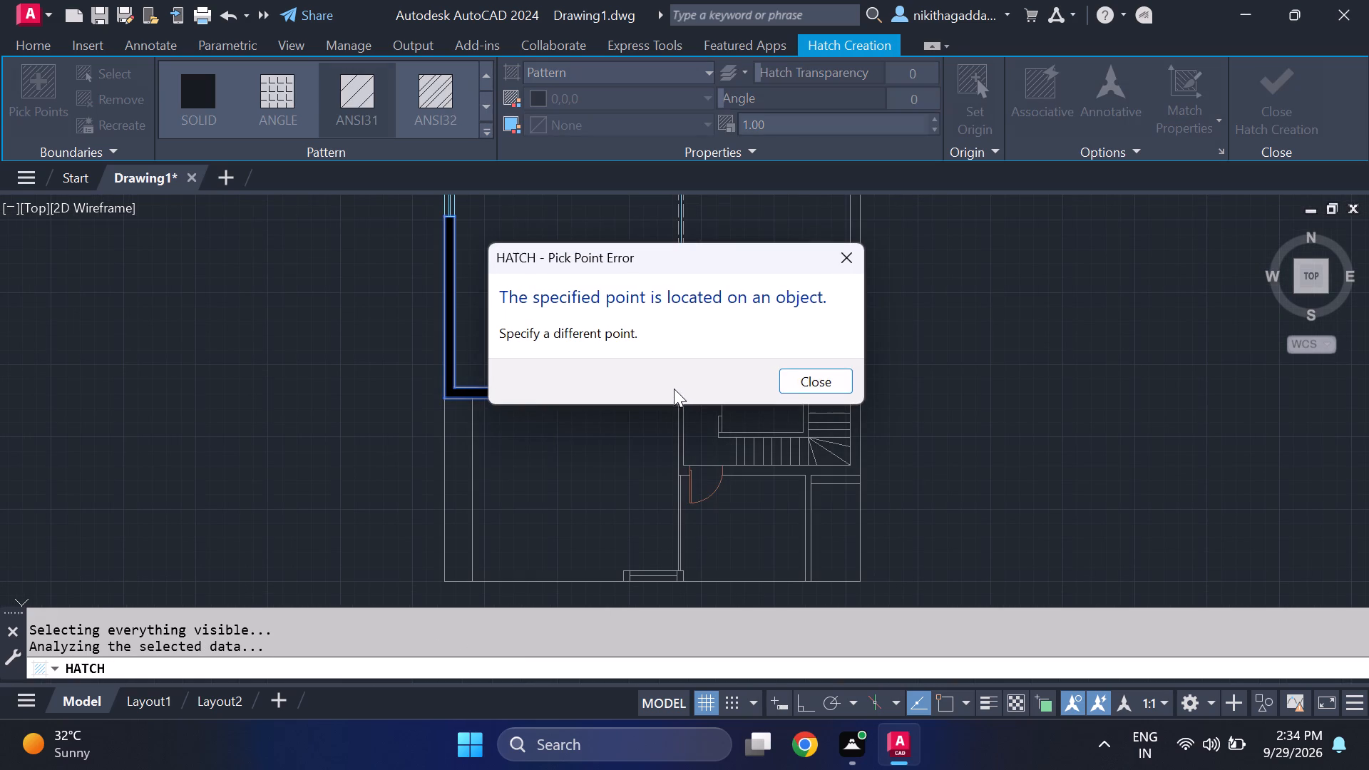
click(809, 380)
scroll(642, 359, up, 4)
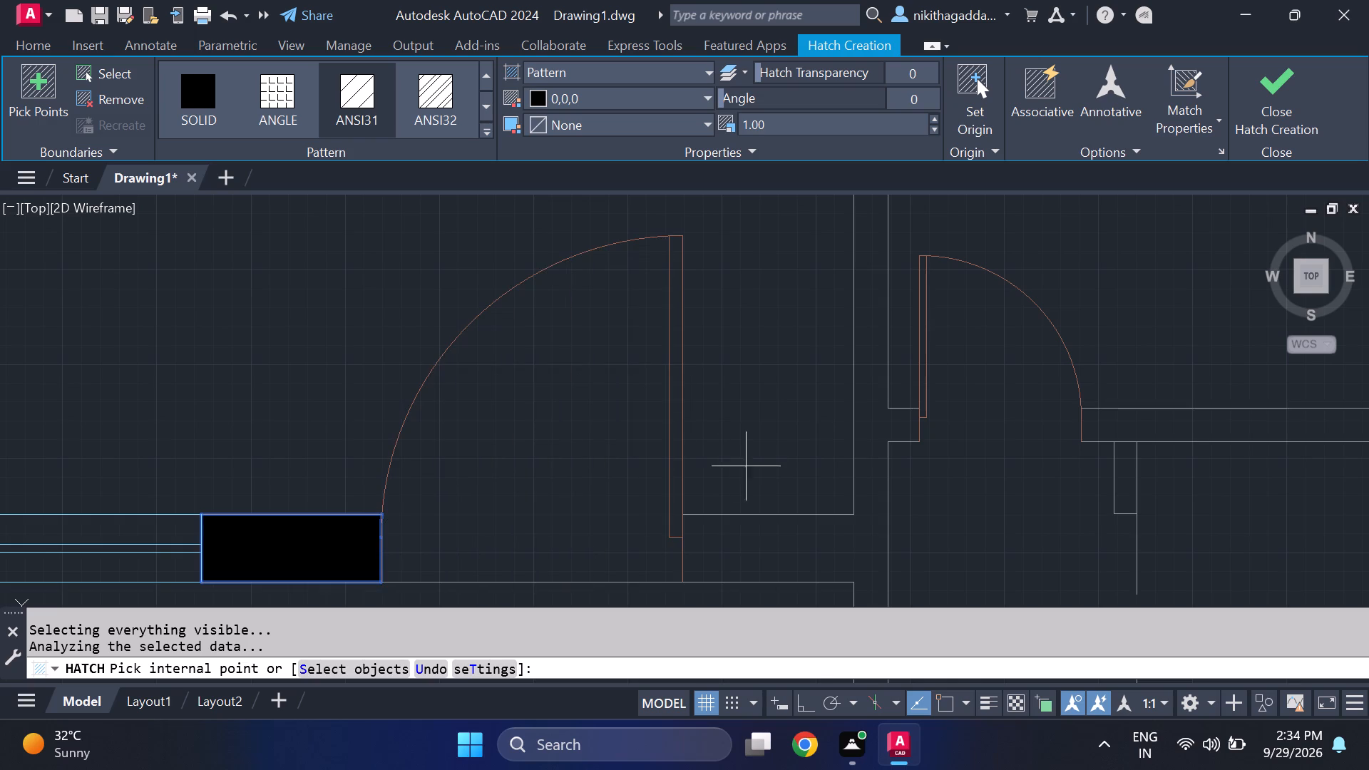
click(768, 526)
scroll(866, 463, down, 2)
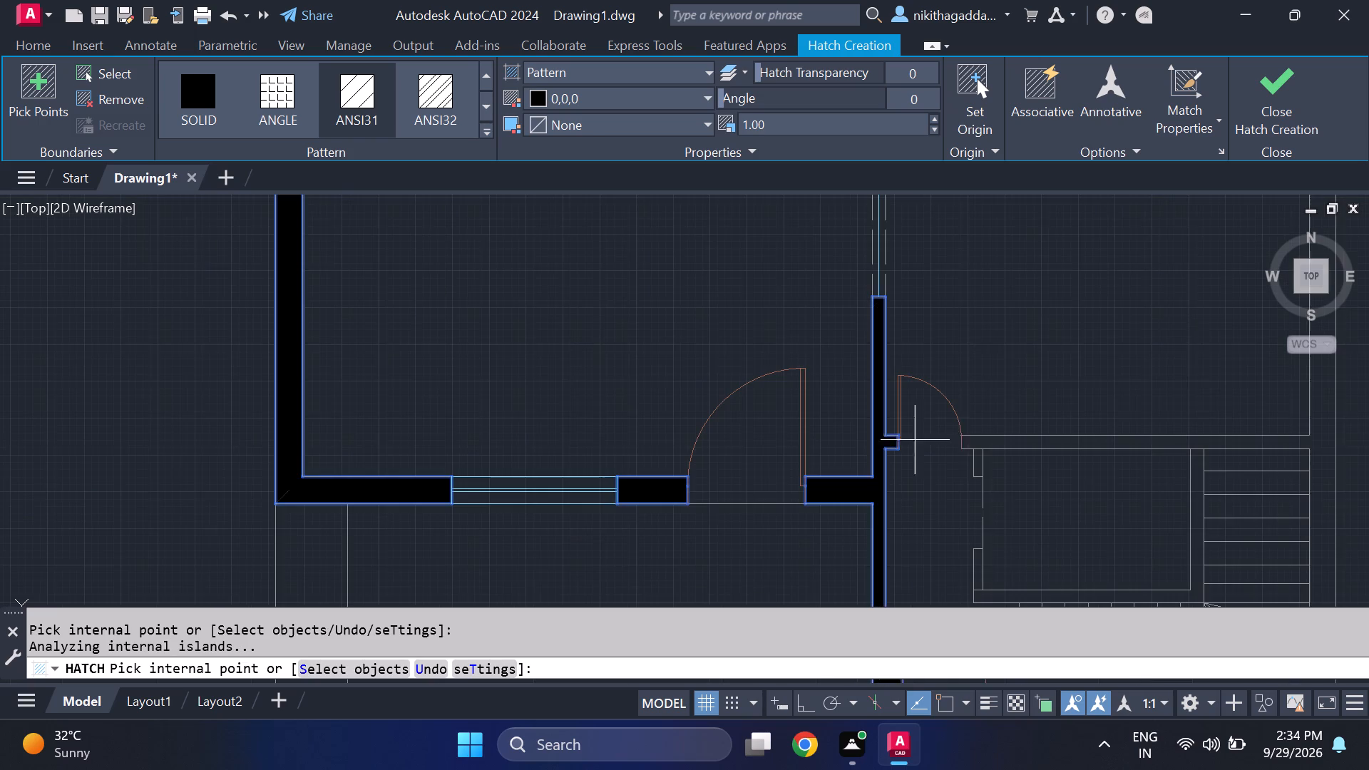
Try to hatch the walls north and south of the staircase and the adjoining east outer wall, and finish the hatch.
middle_drag(1114, 489, 1000, 384)
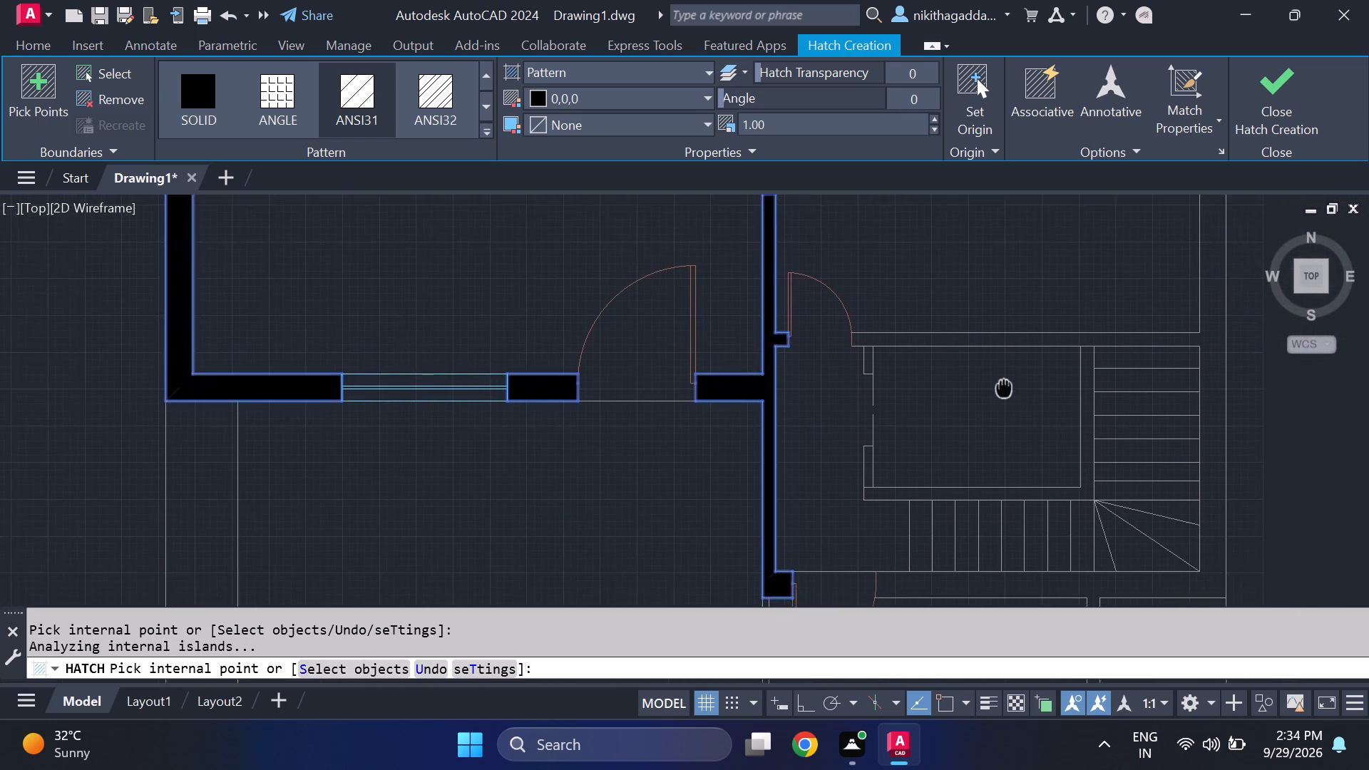
middle_drag(1000, 384, 908, 340)
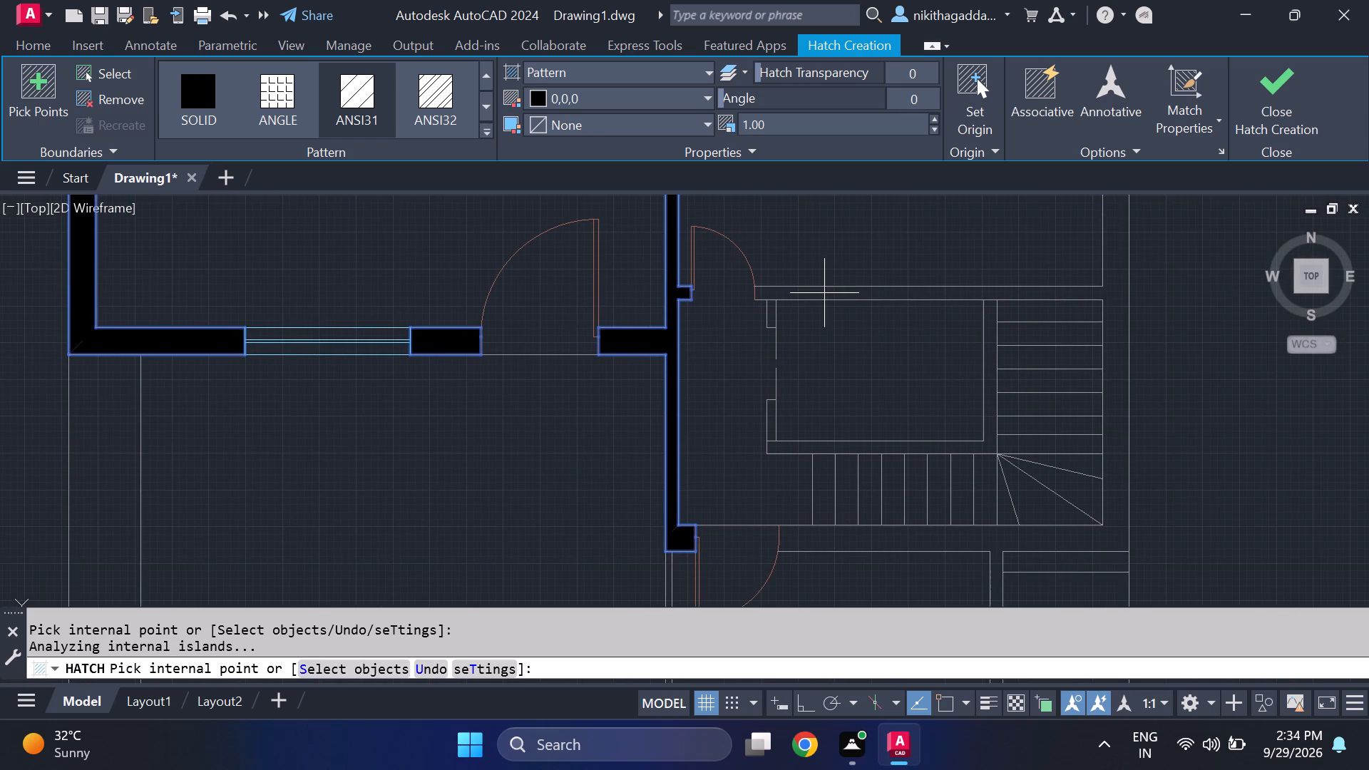
click(824, 293)
click(824, 293)
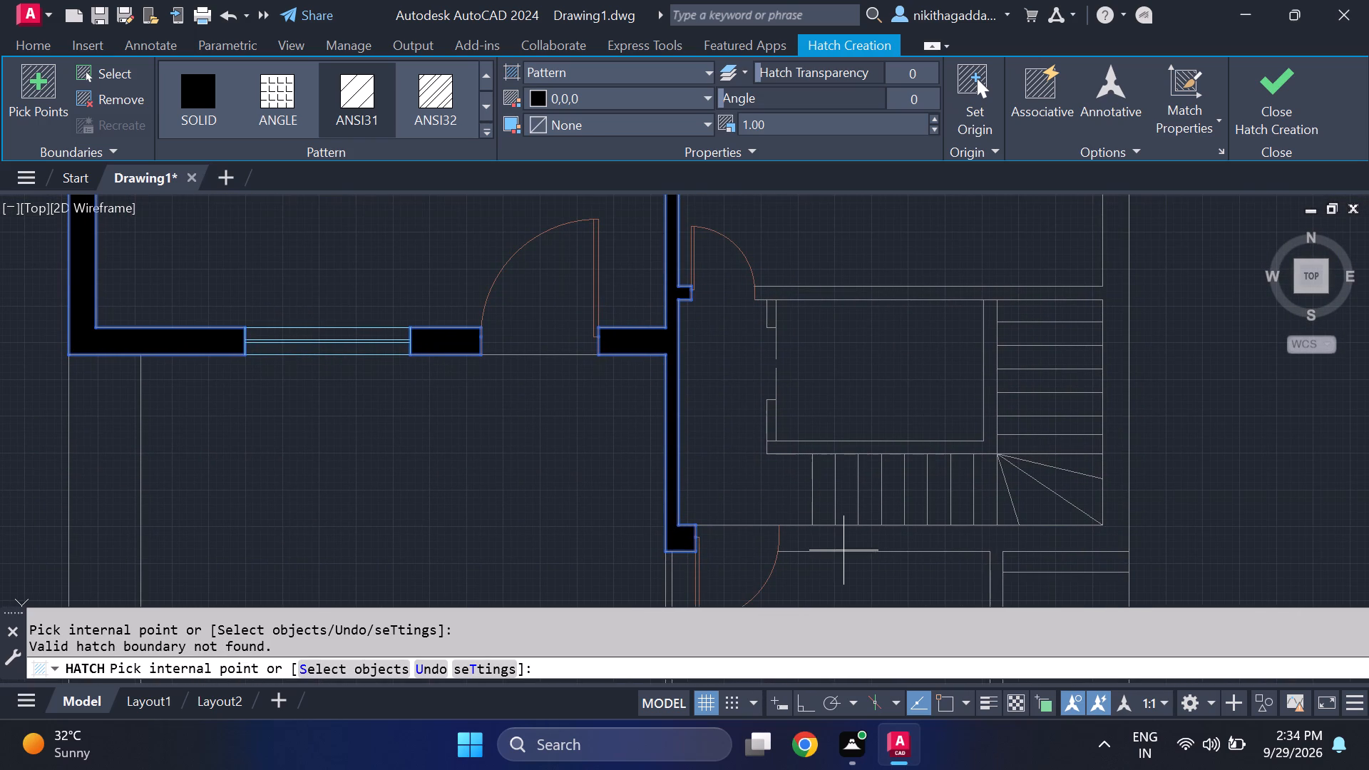
click(848, 541)
click(854, 535)
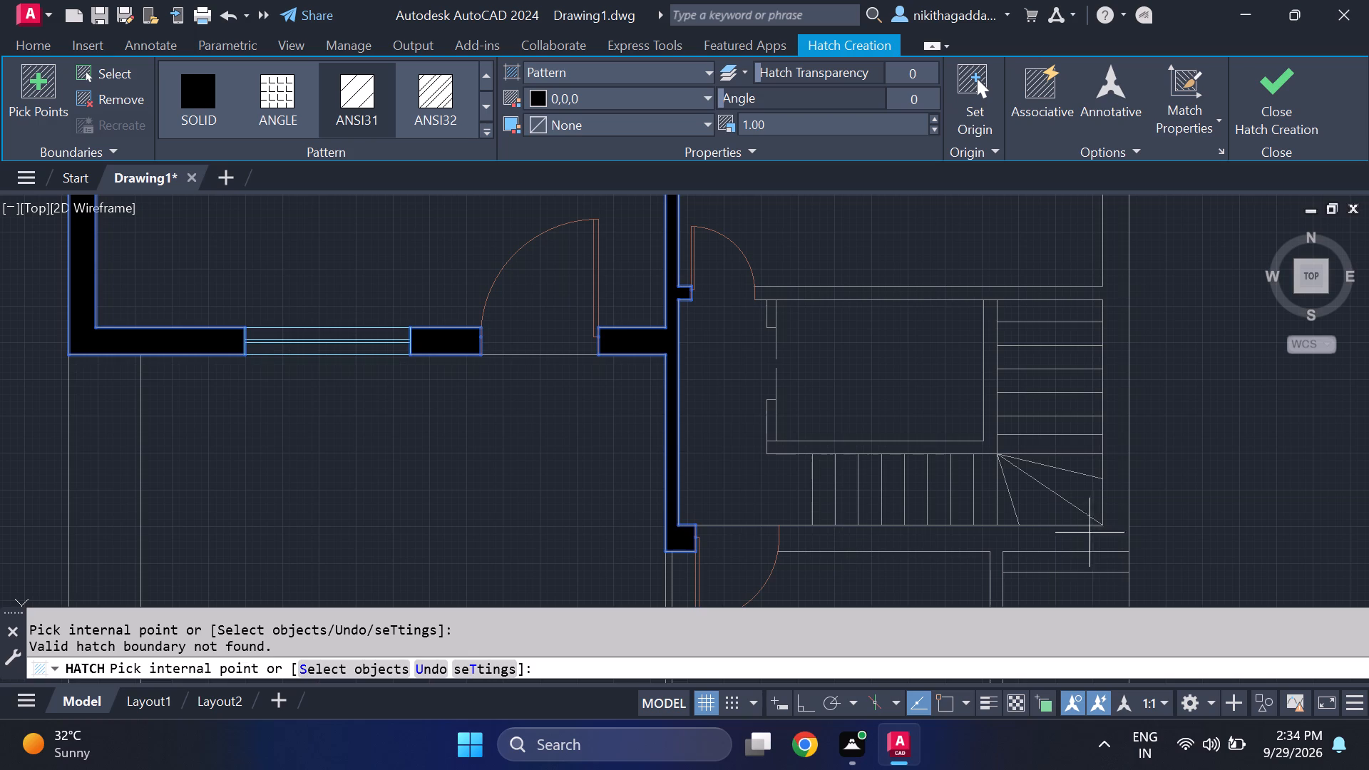
click(1111, 536)
scroll(1109, 464, down, 4)
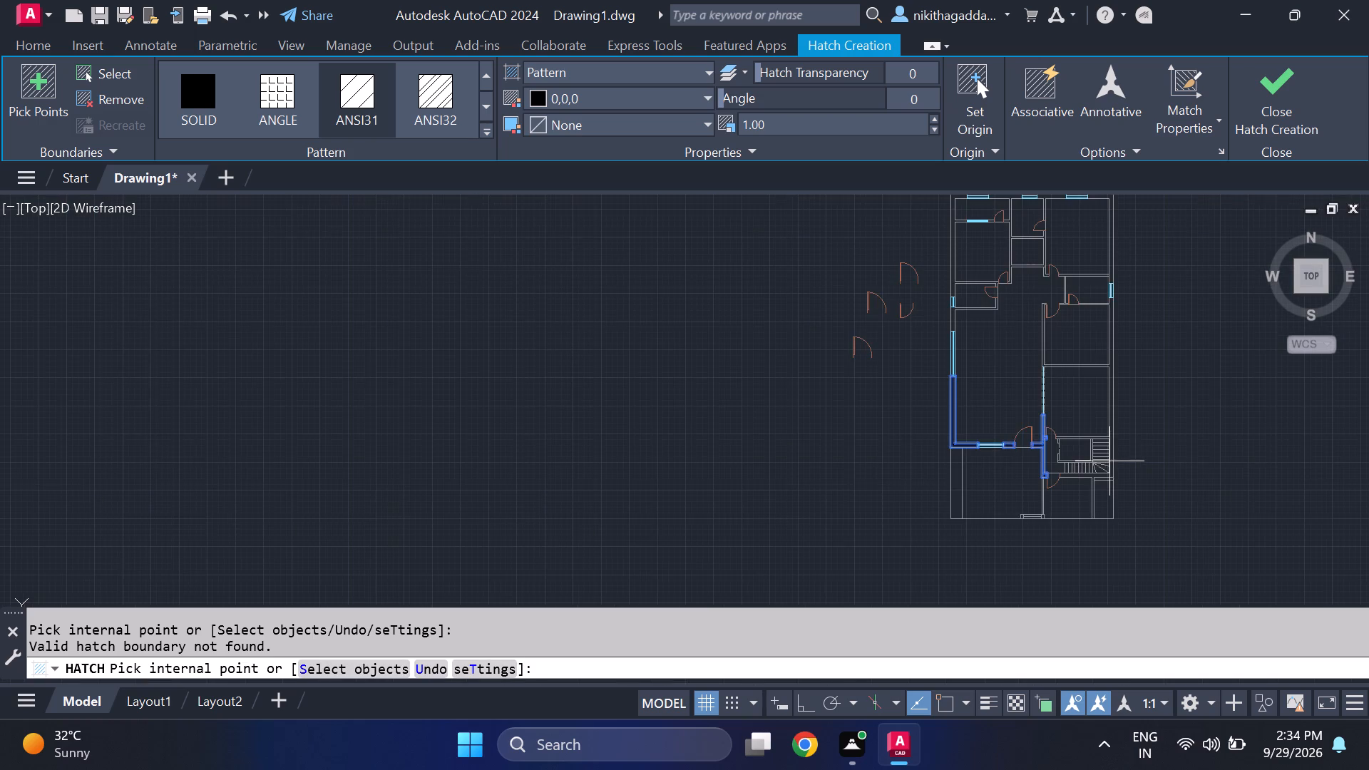
middle_drag(1102, 411, 1063, 502)
click(1254, 106)
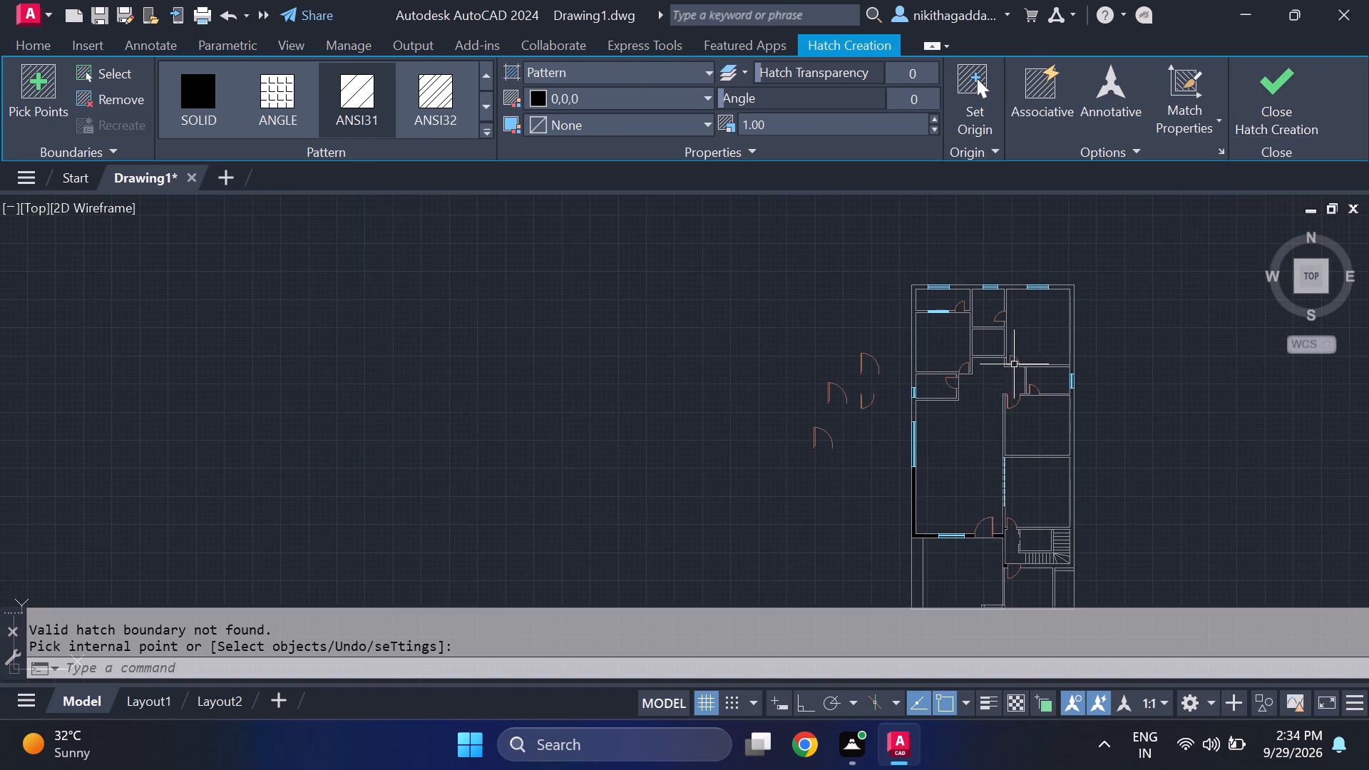
Start a new hatch and fill the west wall north of the hall window and the north wall up to its second window.
scroll(967, 467, up, 2)
middle_drag(960, 474, 771, 461)
text(hatch)
key(Return)
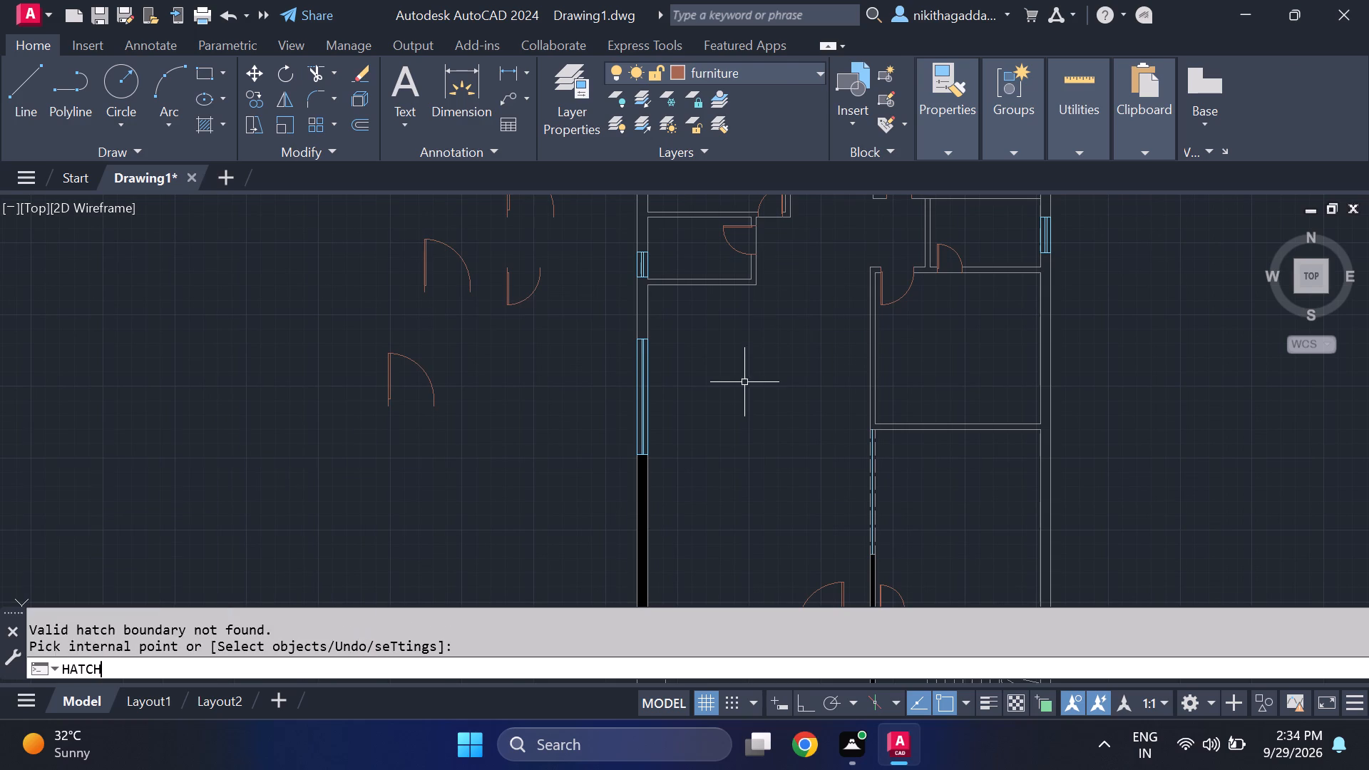
click(643, 289)
middle_drag(670, 306, 705, 555)
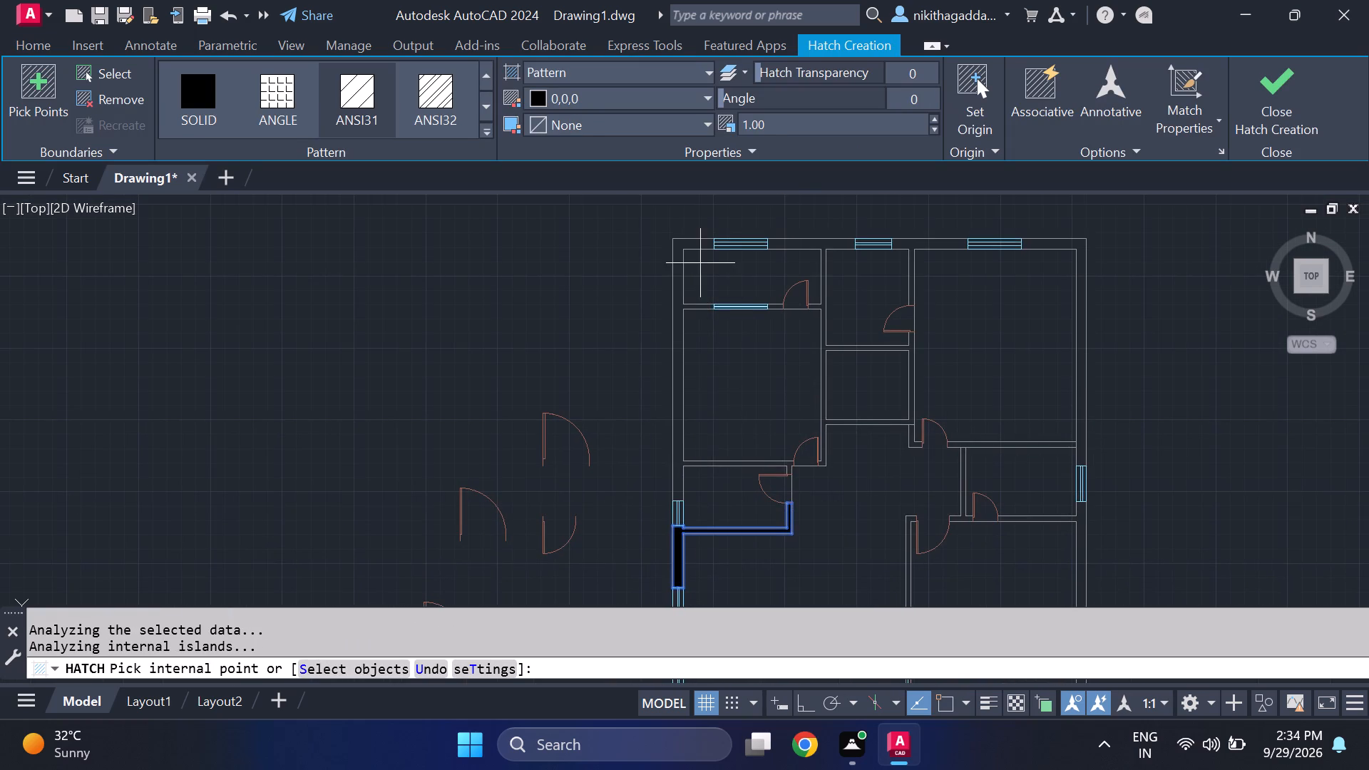
click(695, 241)
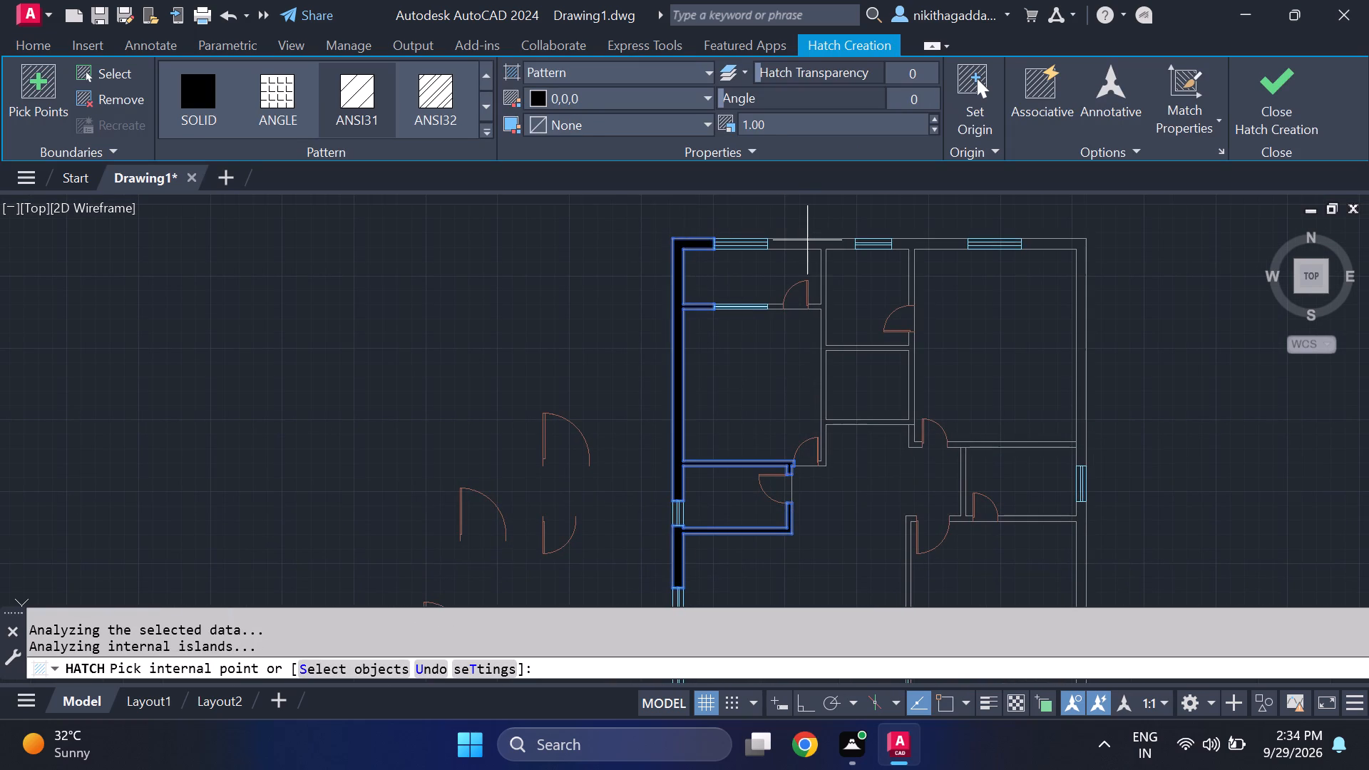
click(808, 245)
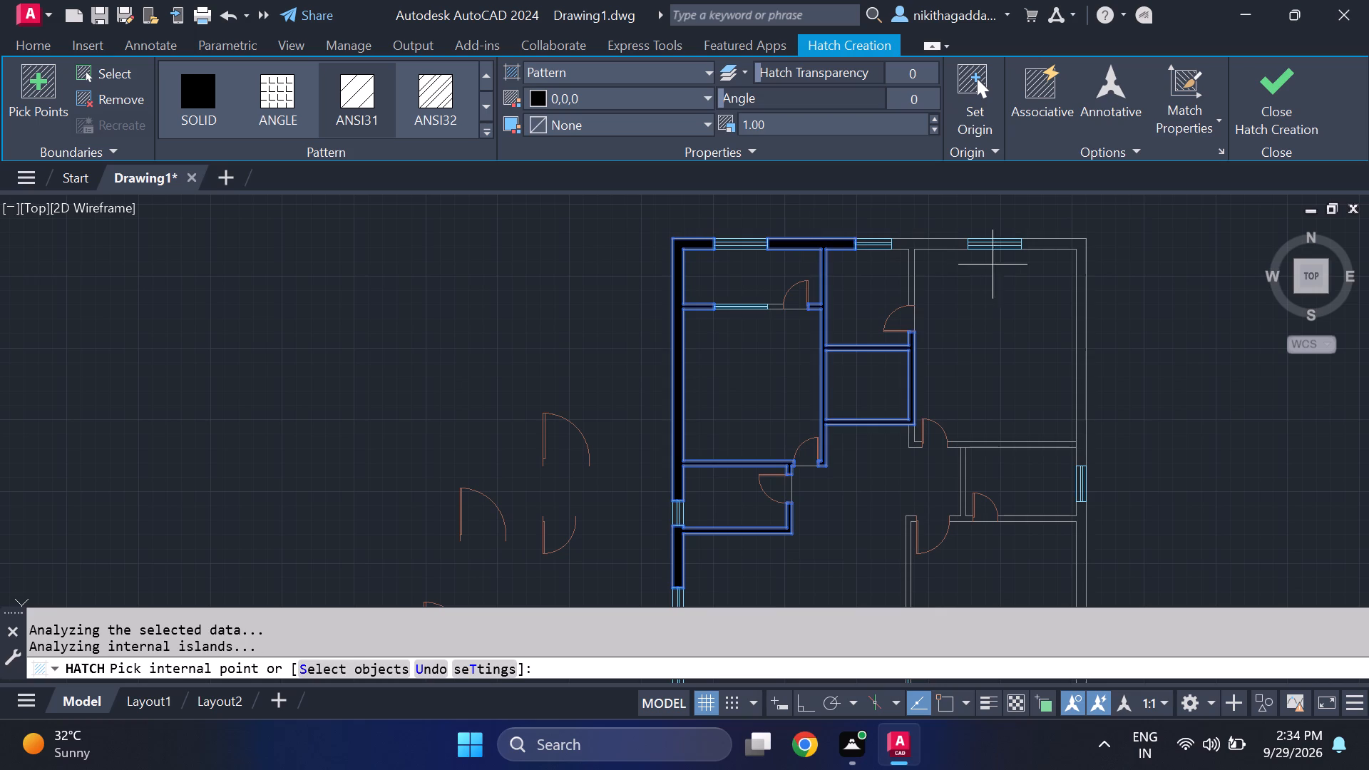
Hatch the wall piece between the northwest room's south window and door, and the north wall between the second and third windows.
middle_drag(987, 322, 821, 399)
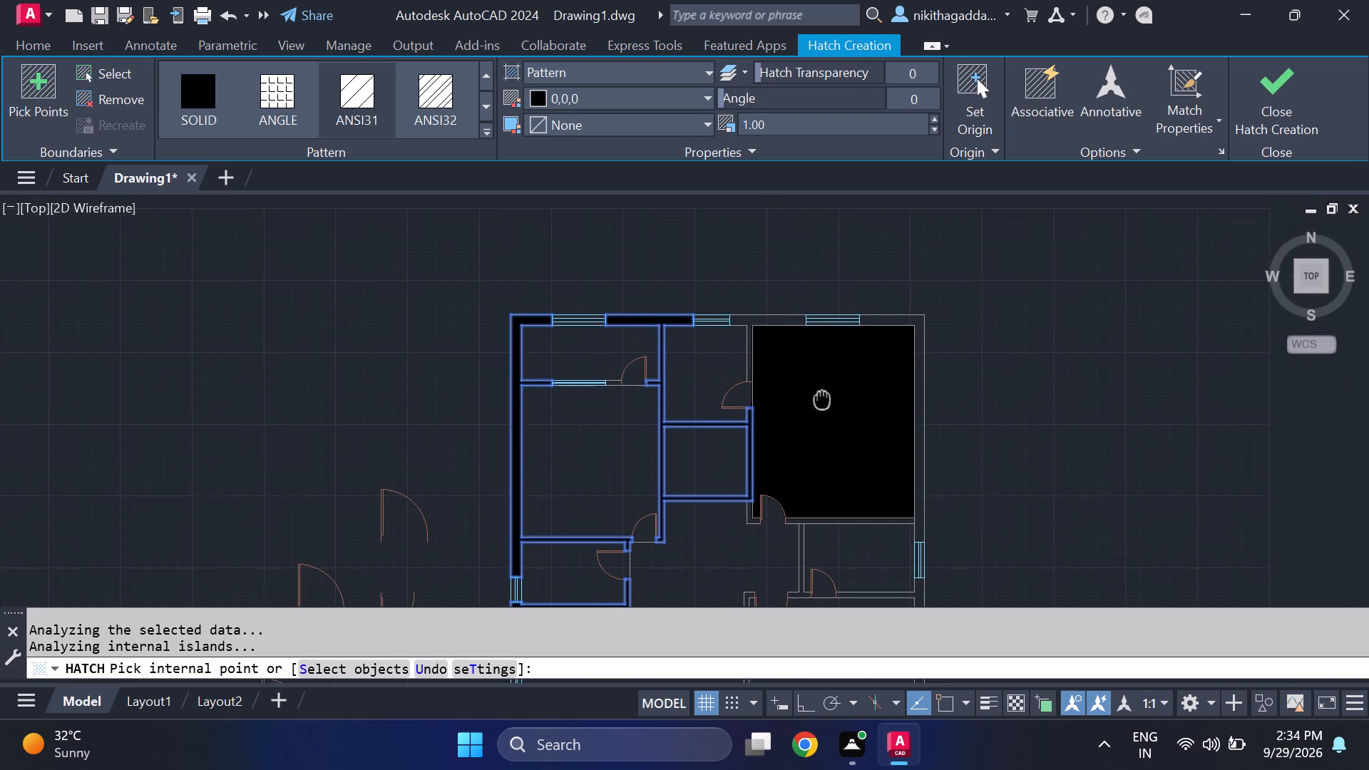
middle_drag(821, 399, 821, 399)
scroll(636, 373, up, 3)
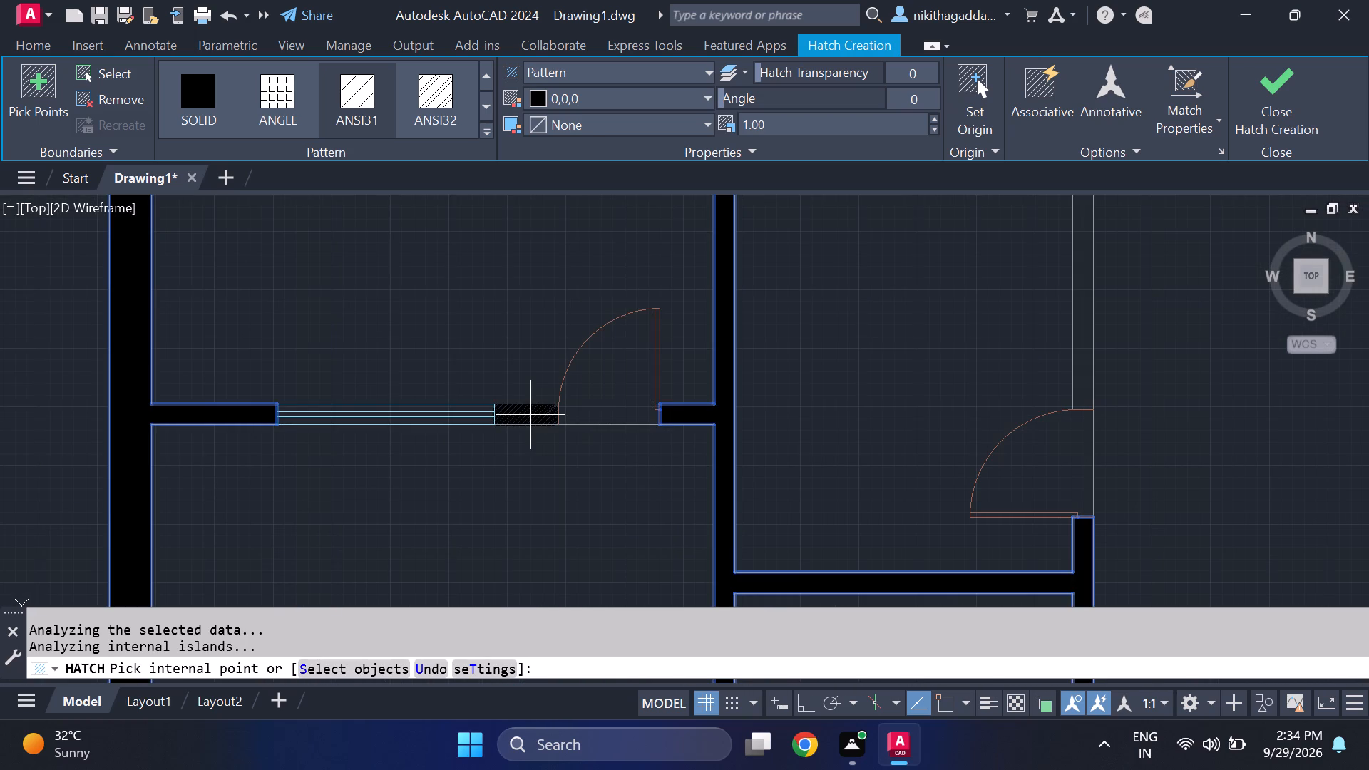
click(530, 415)
scroll(766, 389, down, 2)
scroll(899, 378, up, 1)
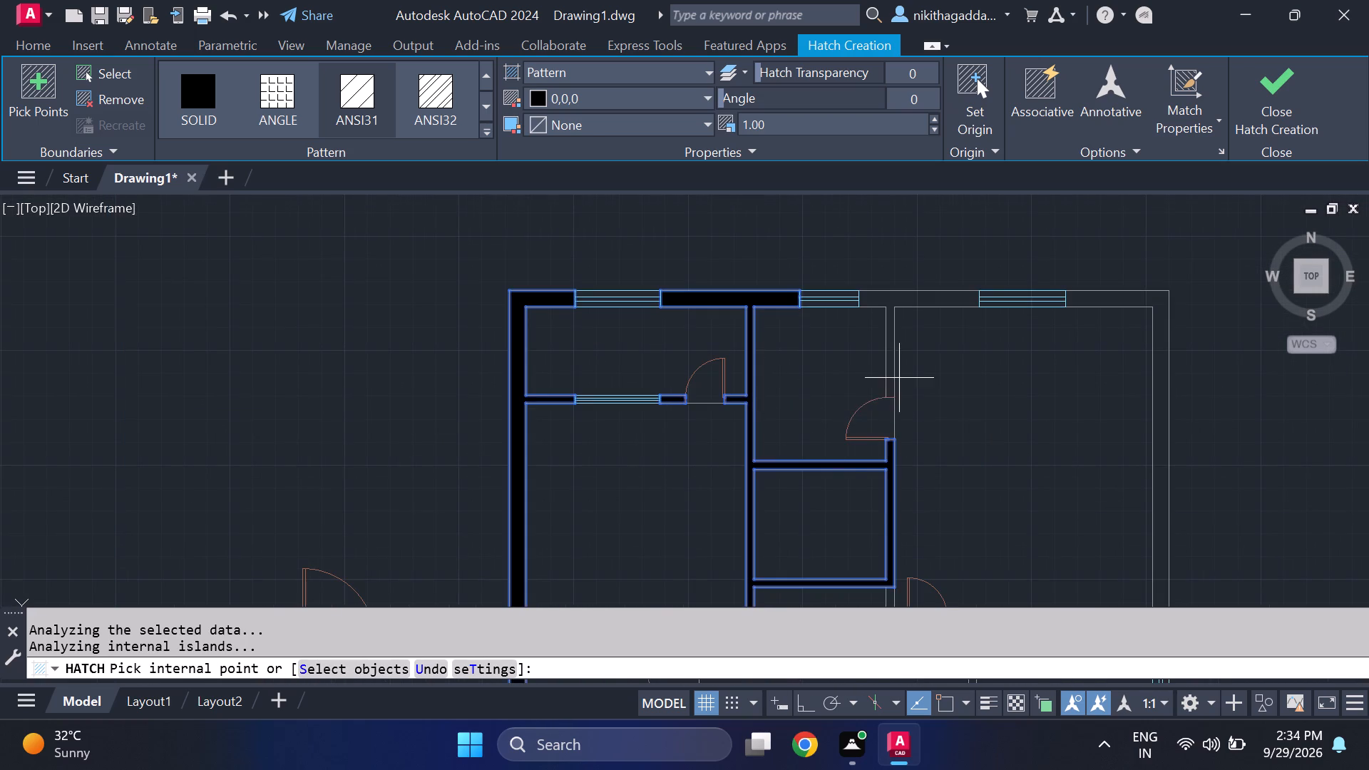
click(878, 250)
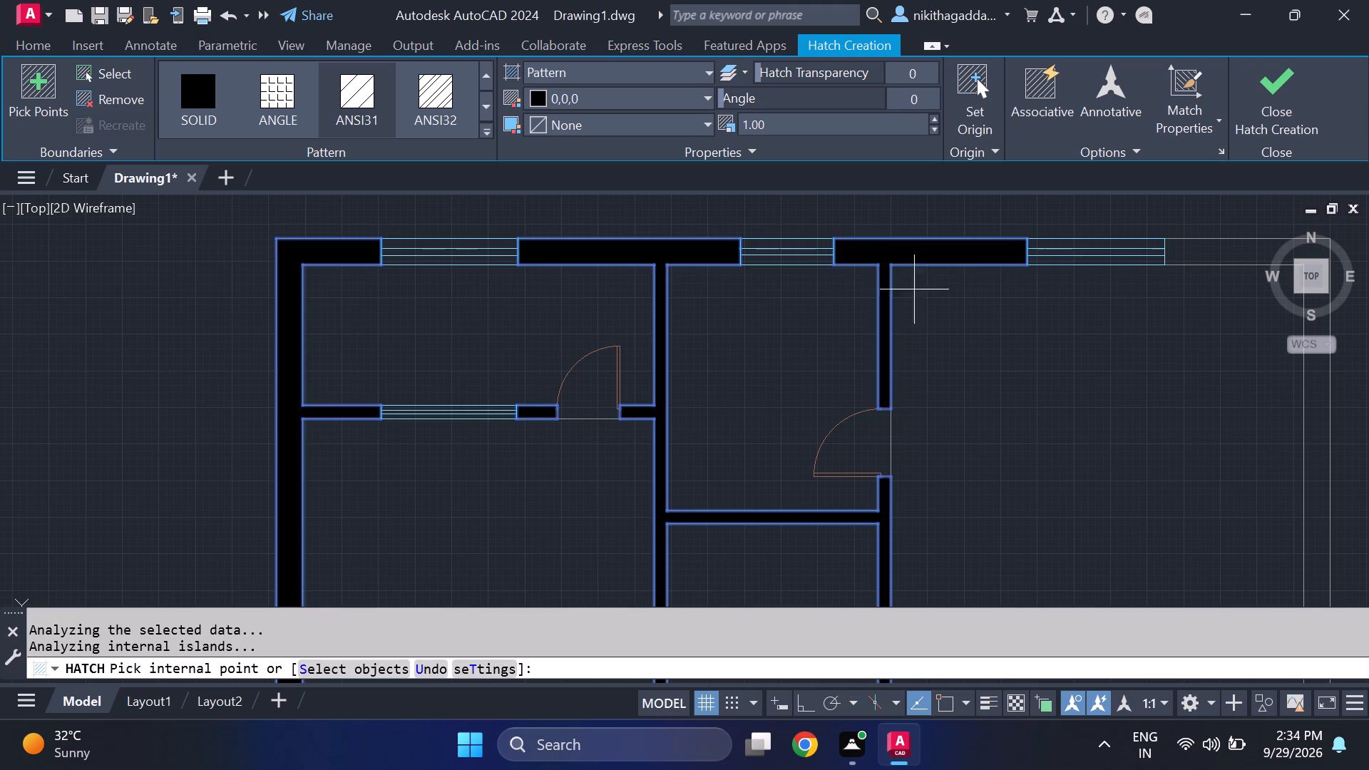
Hatch the northeast corner from the north wall's third window down to the east wall's window.
scroll(973, 349, down, 3)
middle_drag(1030, 413, 869, 403)
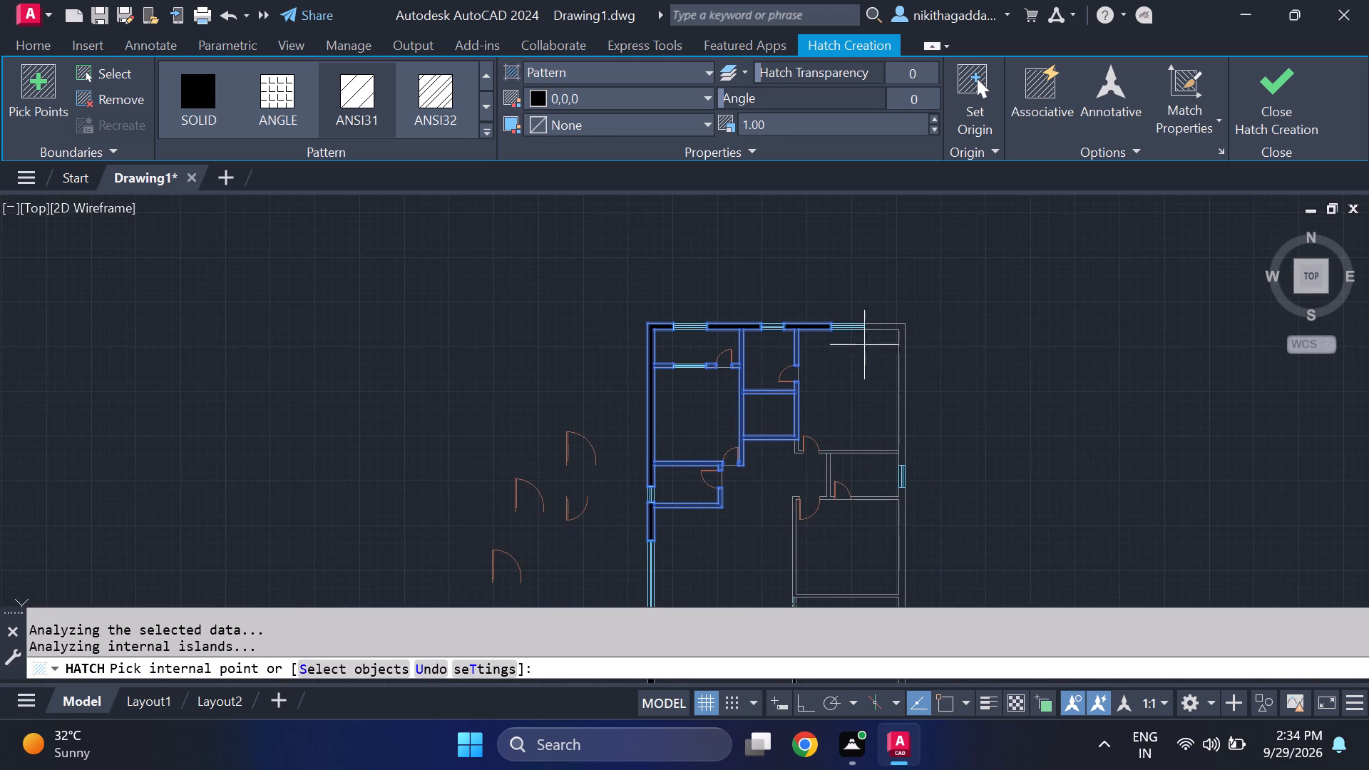
scroll(862, 331, up, 3)
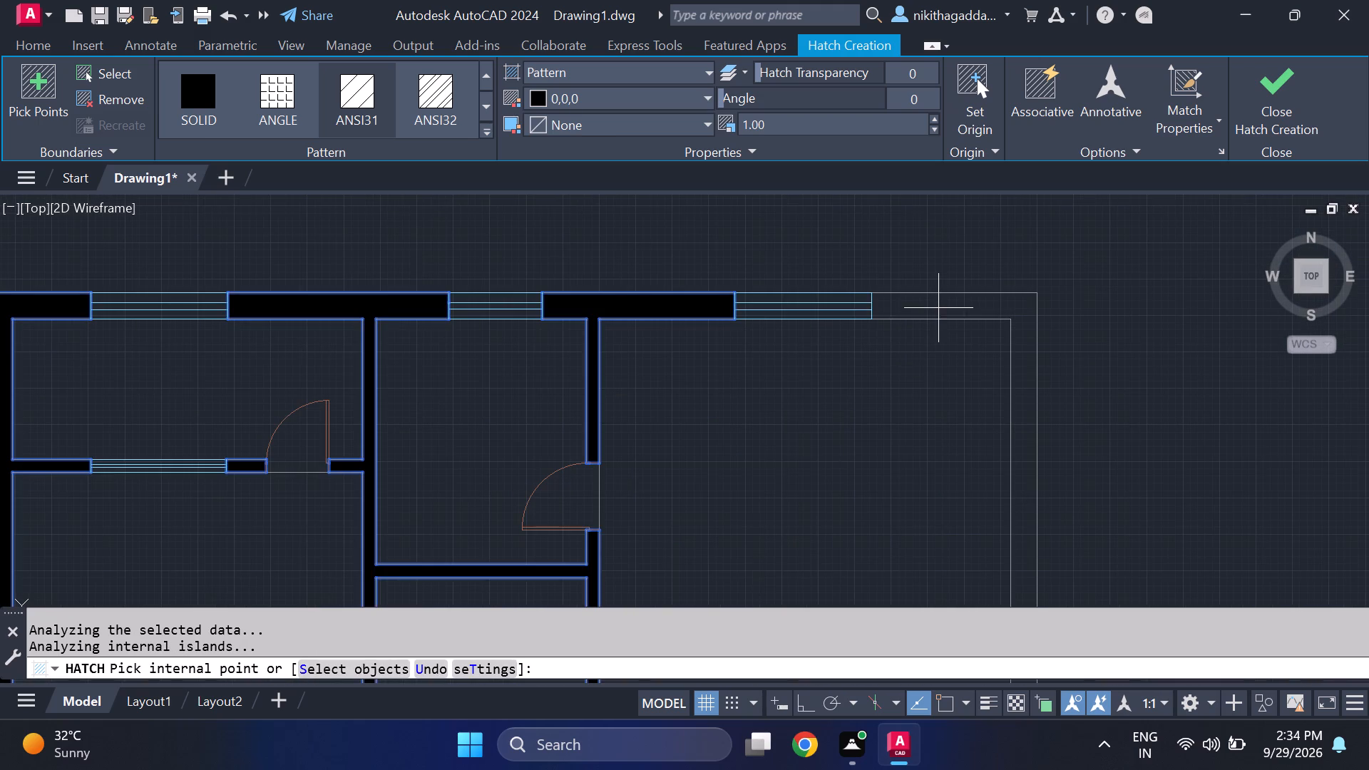
click(938, 306)
scroll(943, 339, down, 4)
scroll(951, 421, up, 2)
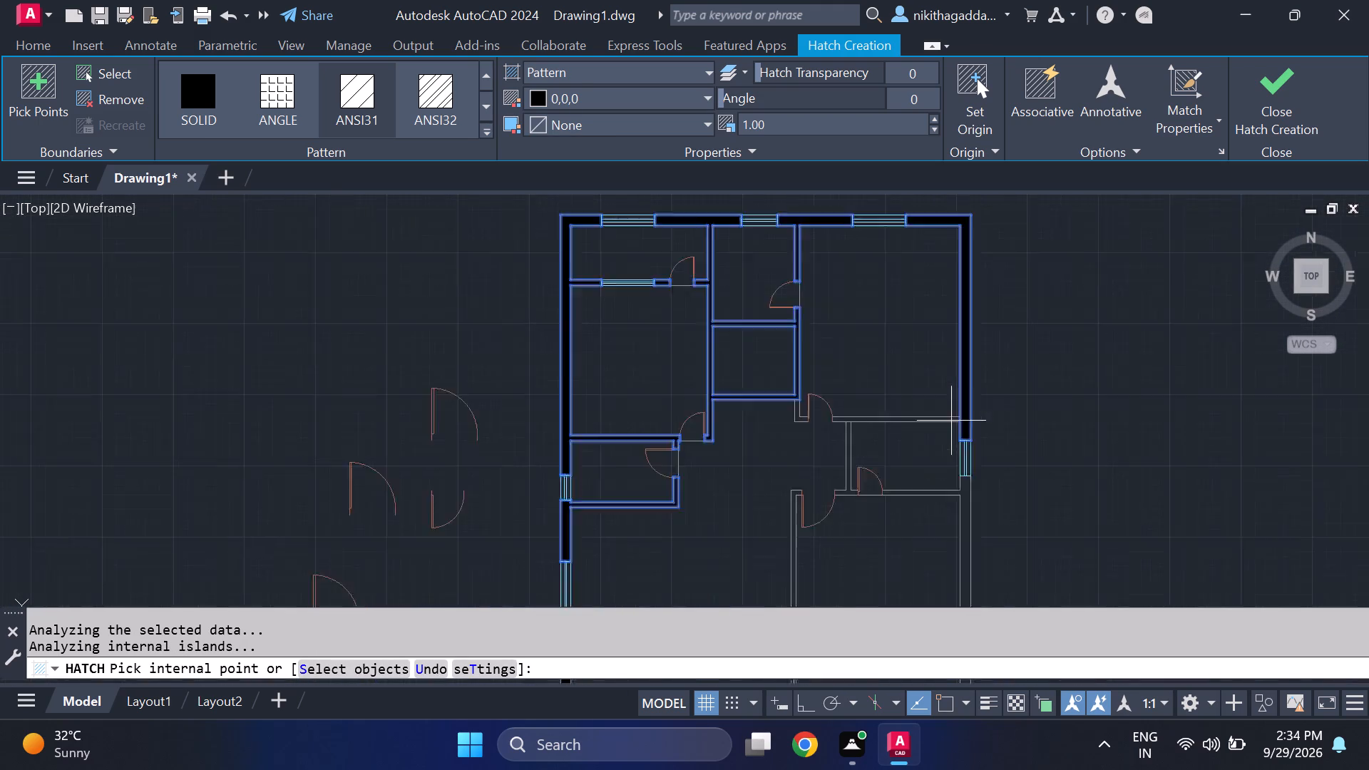
Hatch the northeast room's south wall on both sides of its door and the small east room's west partition.
scroll(951, 421, up, 1)
click(908, 419)
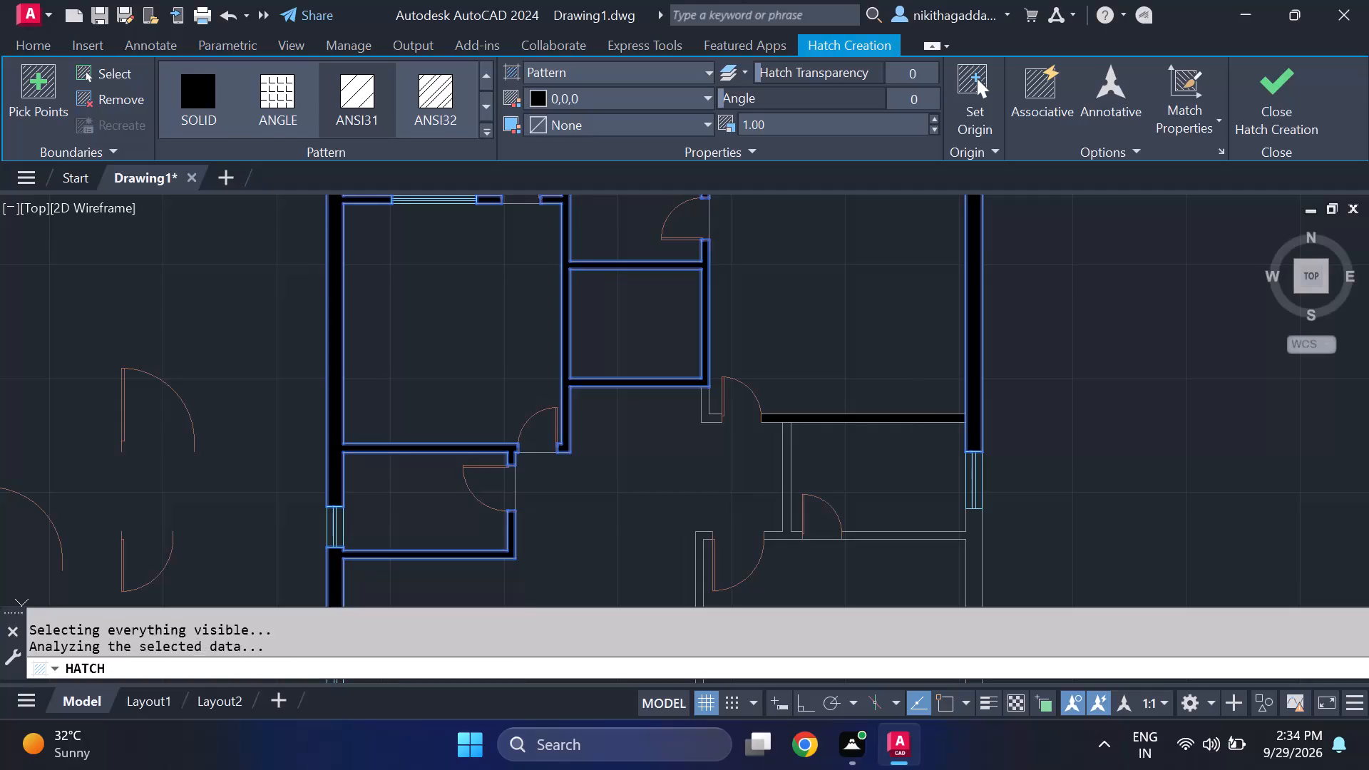
click(707, 414)
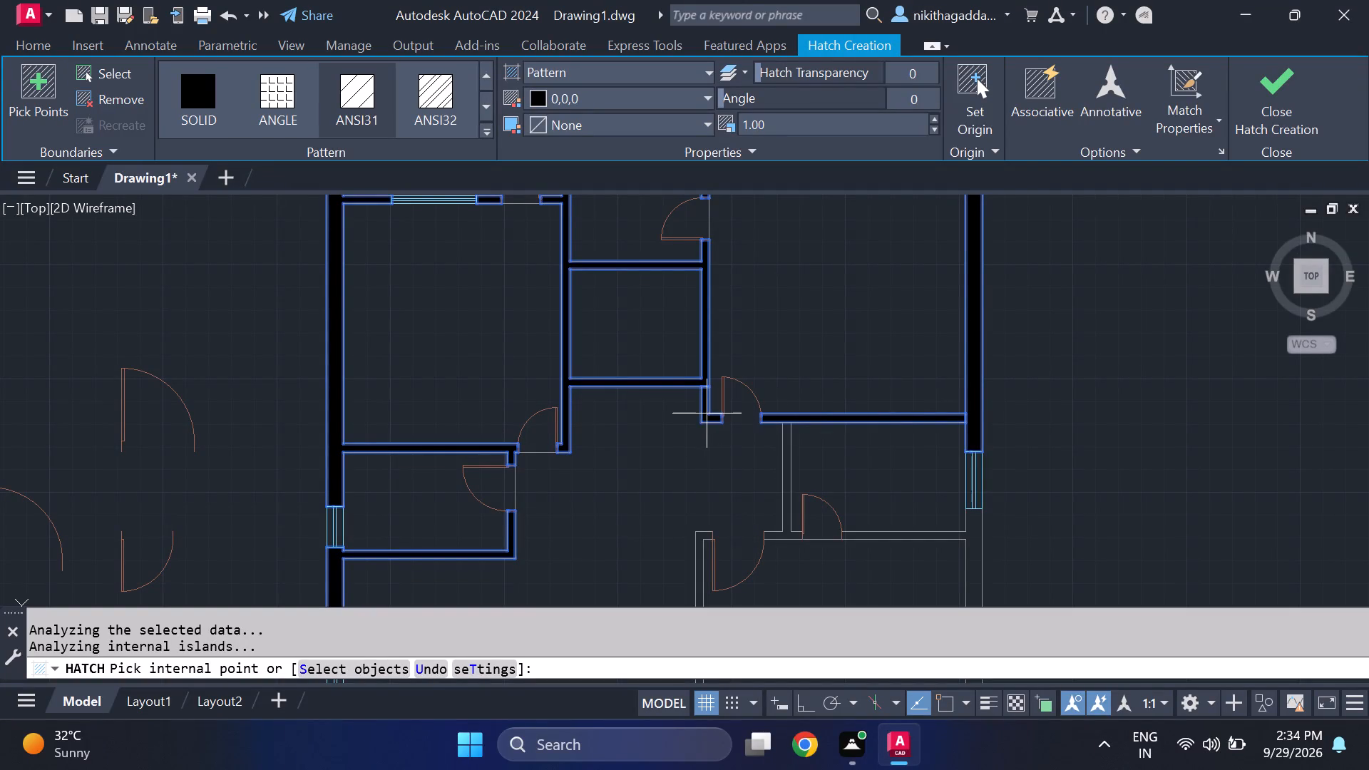
scroll(797, 512, up, 1)
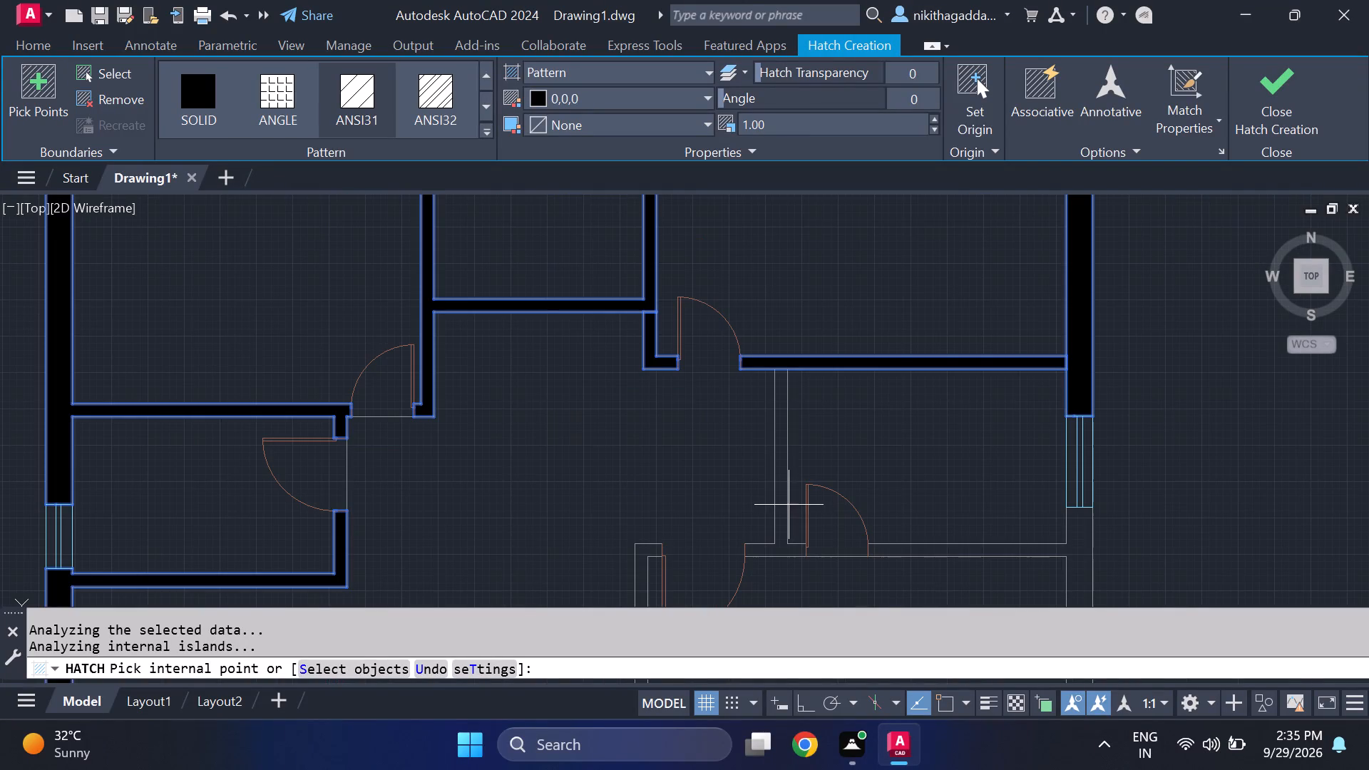
click(783, 503)
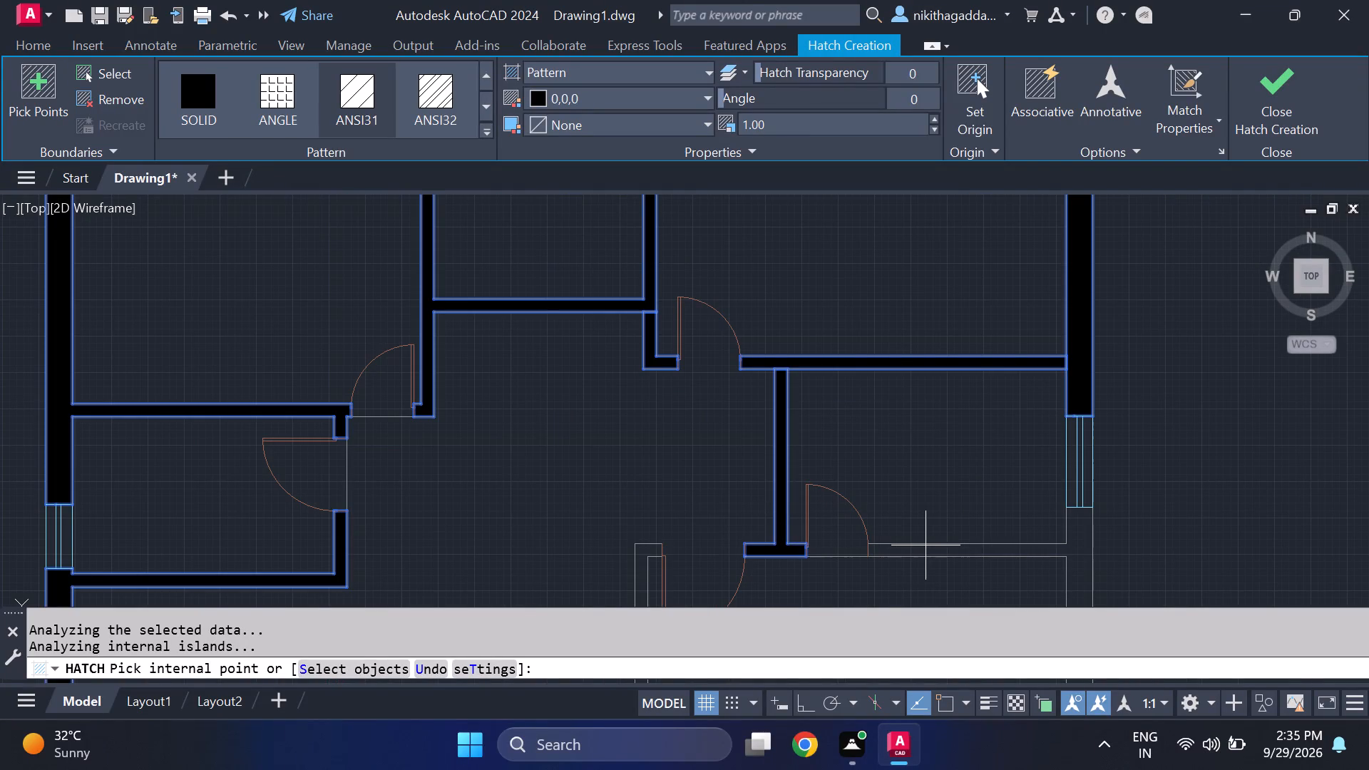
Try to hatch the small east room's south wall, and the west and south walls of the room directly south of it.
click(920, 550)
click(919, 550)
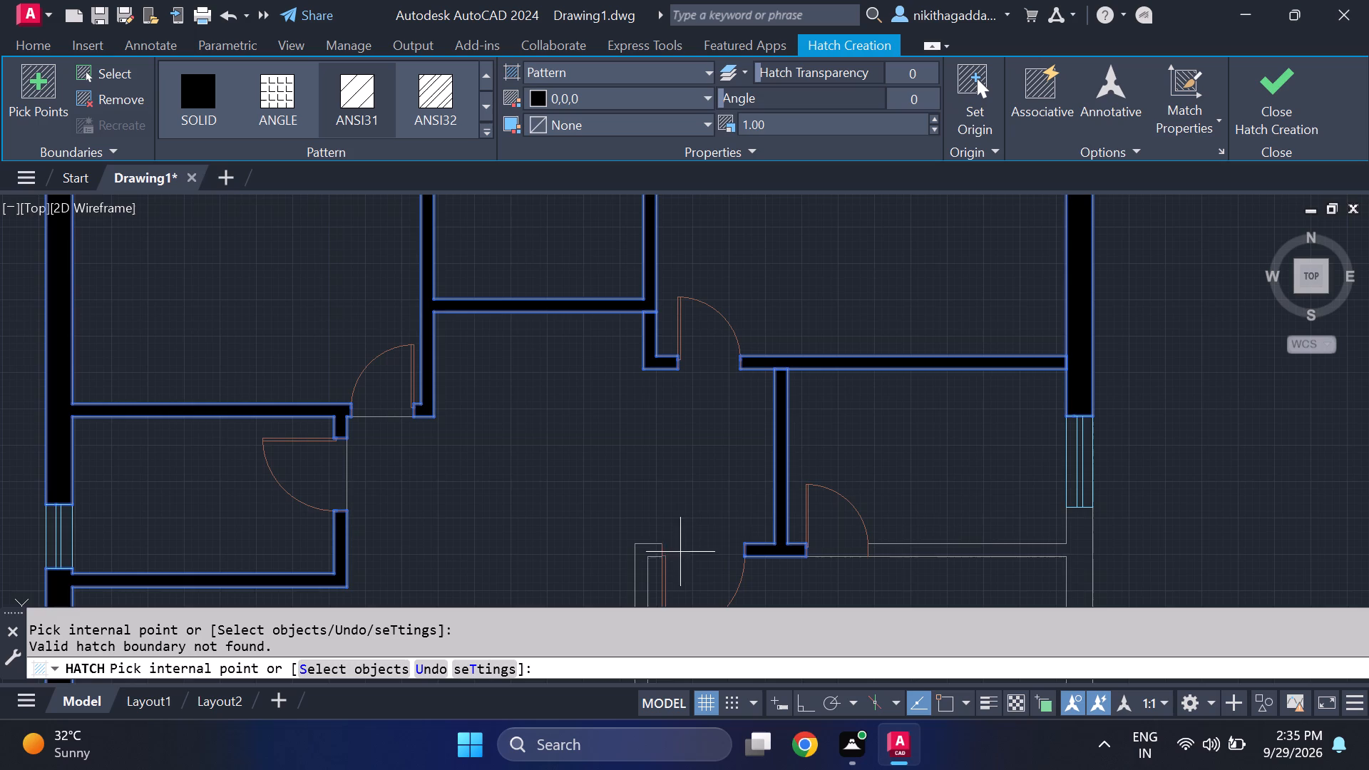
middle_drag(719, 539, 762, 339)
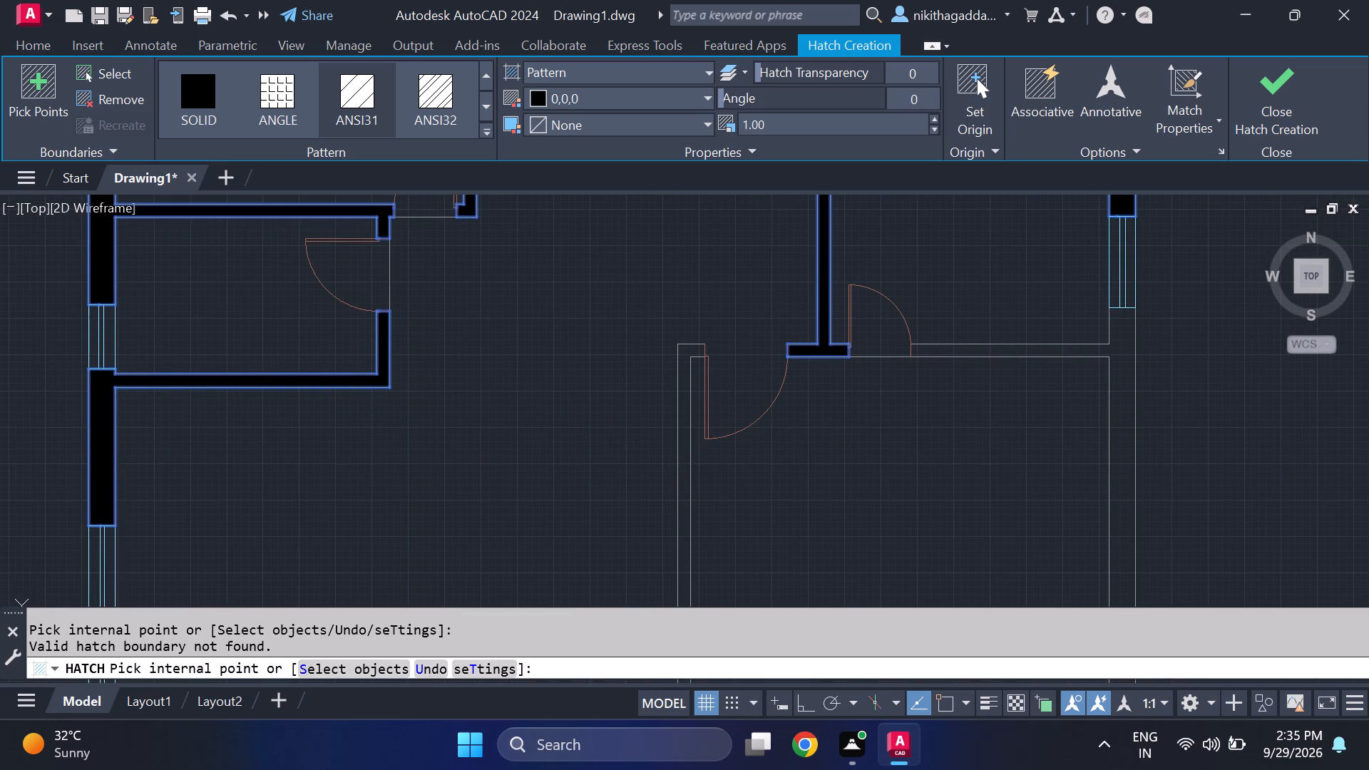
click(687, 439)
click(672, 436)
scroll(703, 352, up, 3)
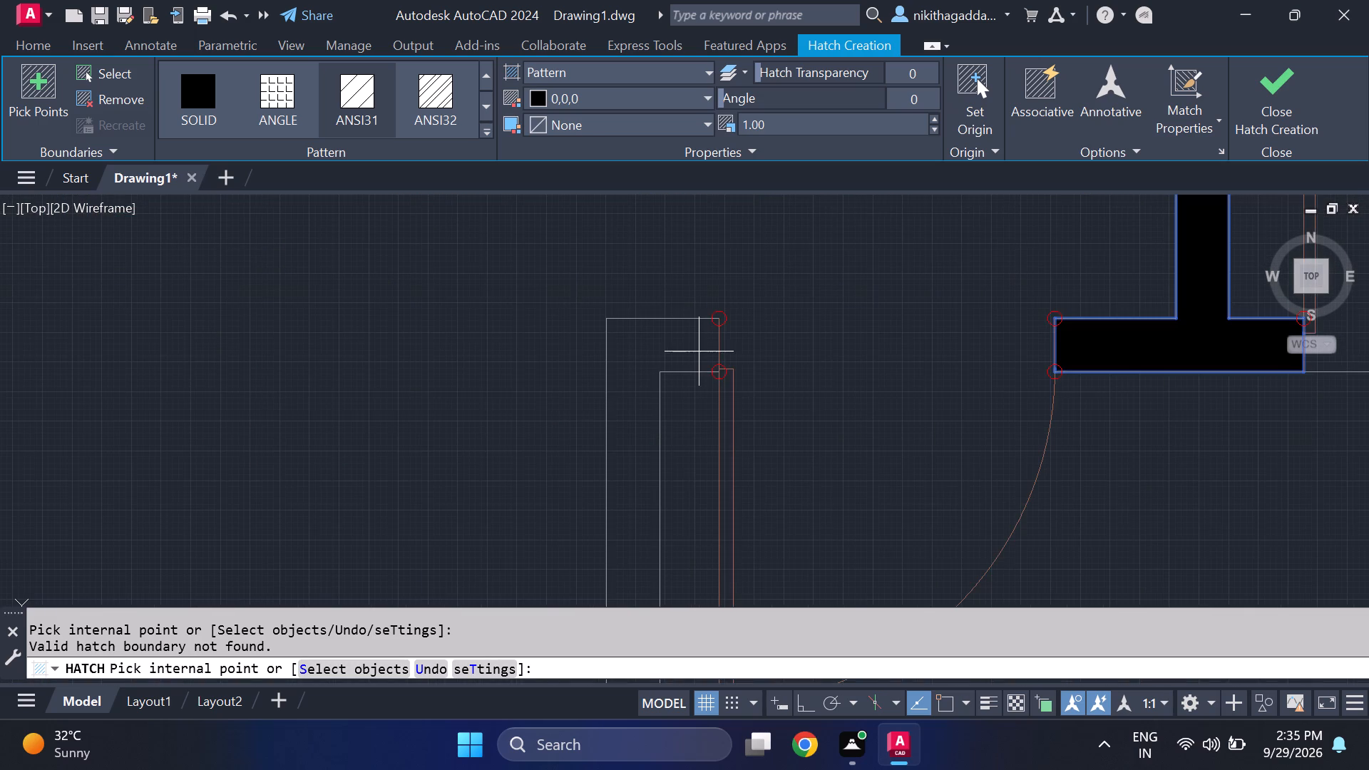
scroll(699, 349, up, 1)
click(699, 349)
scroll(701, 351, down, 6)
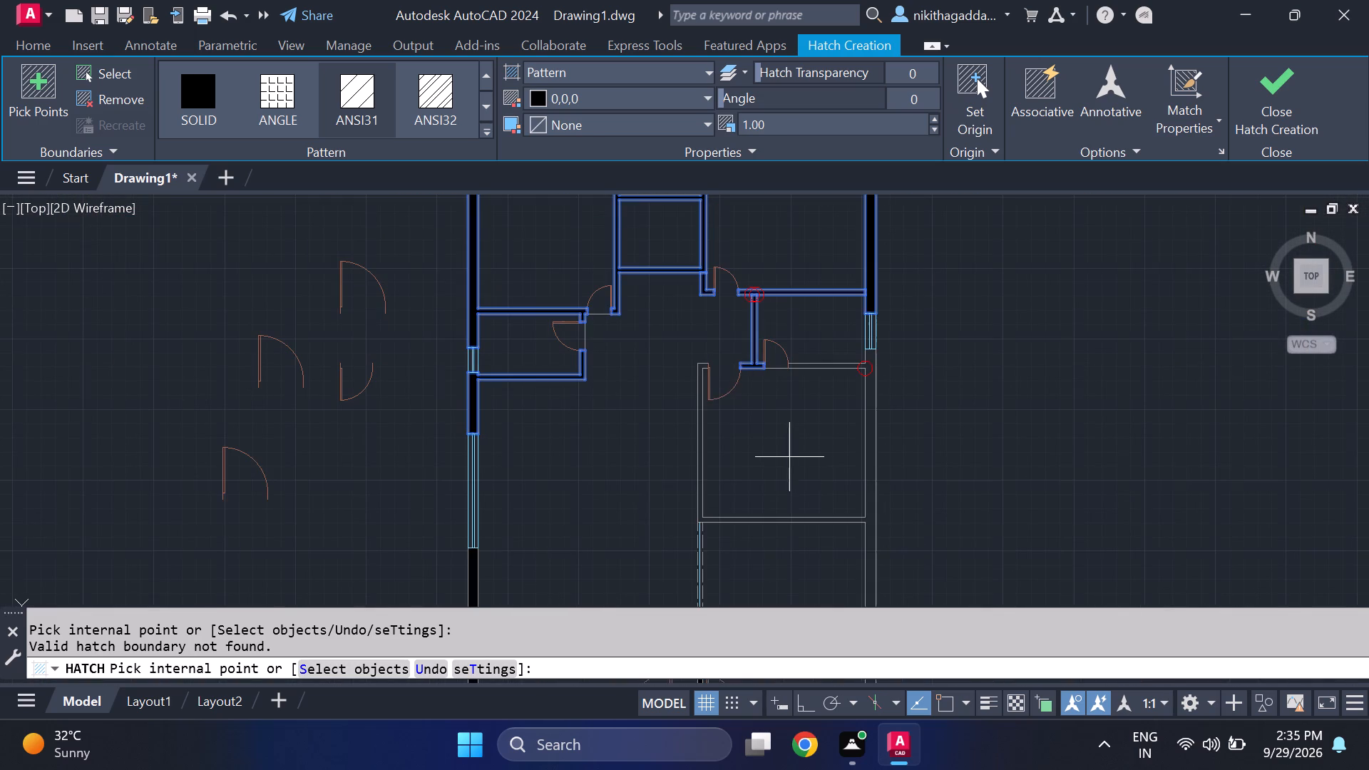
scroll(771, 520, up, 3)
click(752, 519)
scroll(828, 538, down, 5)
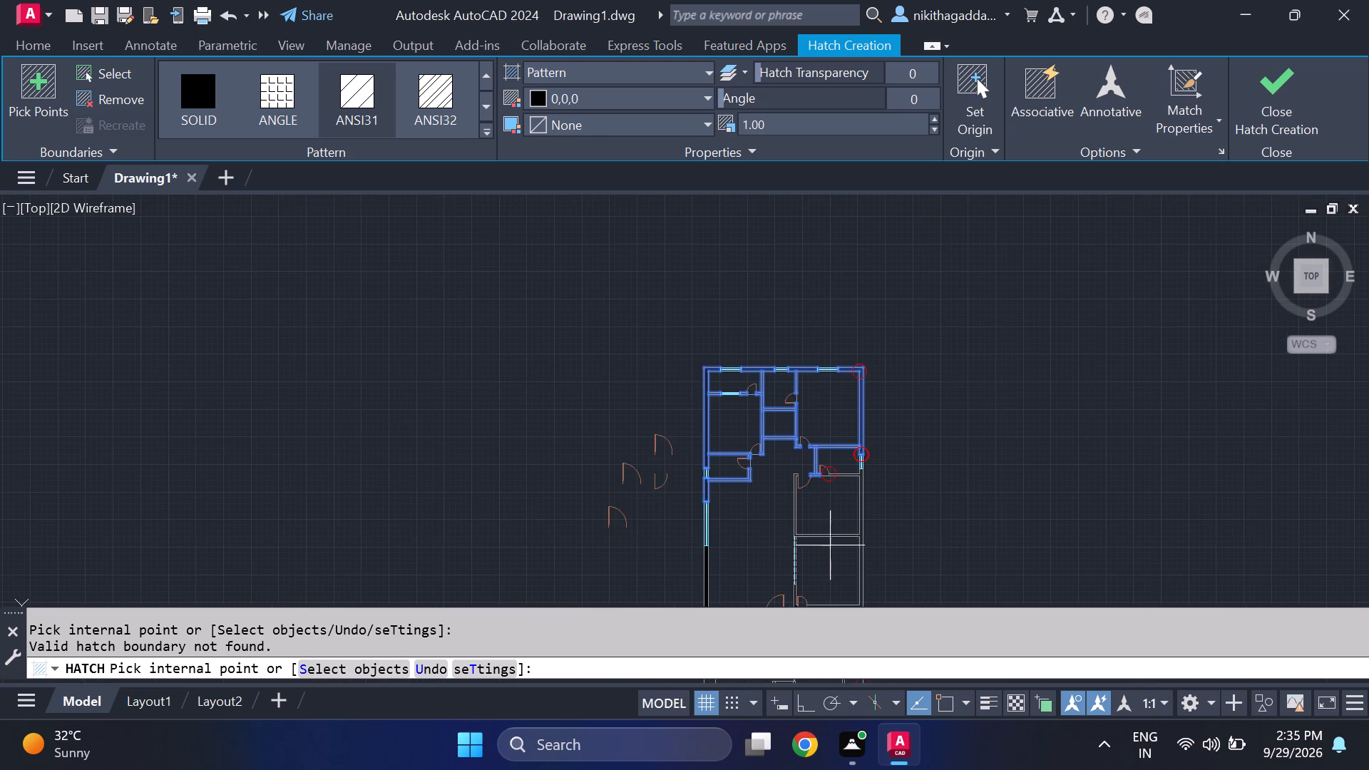
Hatch the two west wall pieces and the L-shaped south and east walls of the small room enclosed by the staircase.
middle_drag(846, 575, 829, 405)
scroll(815, 415, up, 4)
click(794, 500)
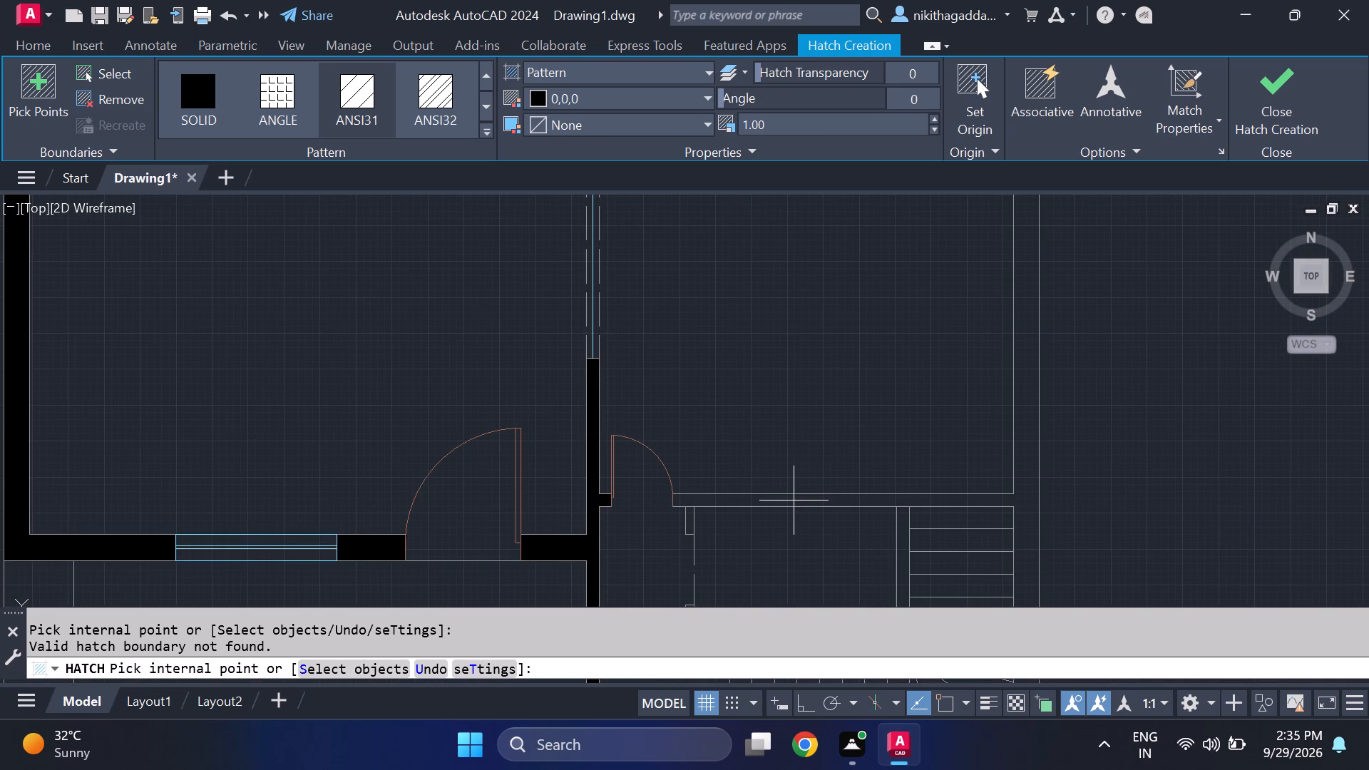
click(688, 520)
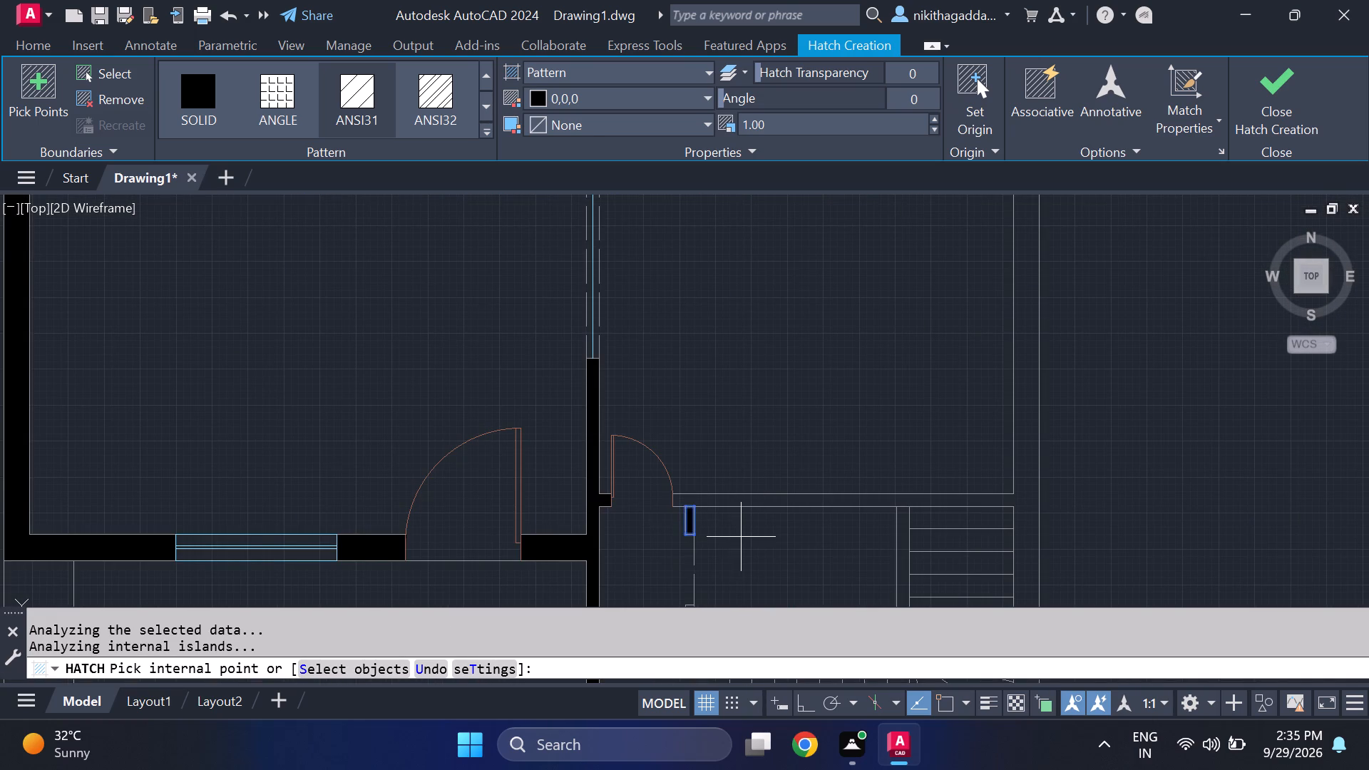
middle_drag(742, 537, 788, 316)
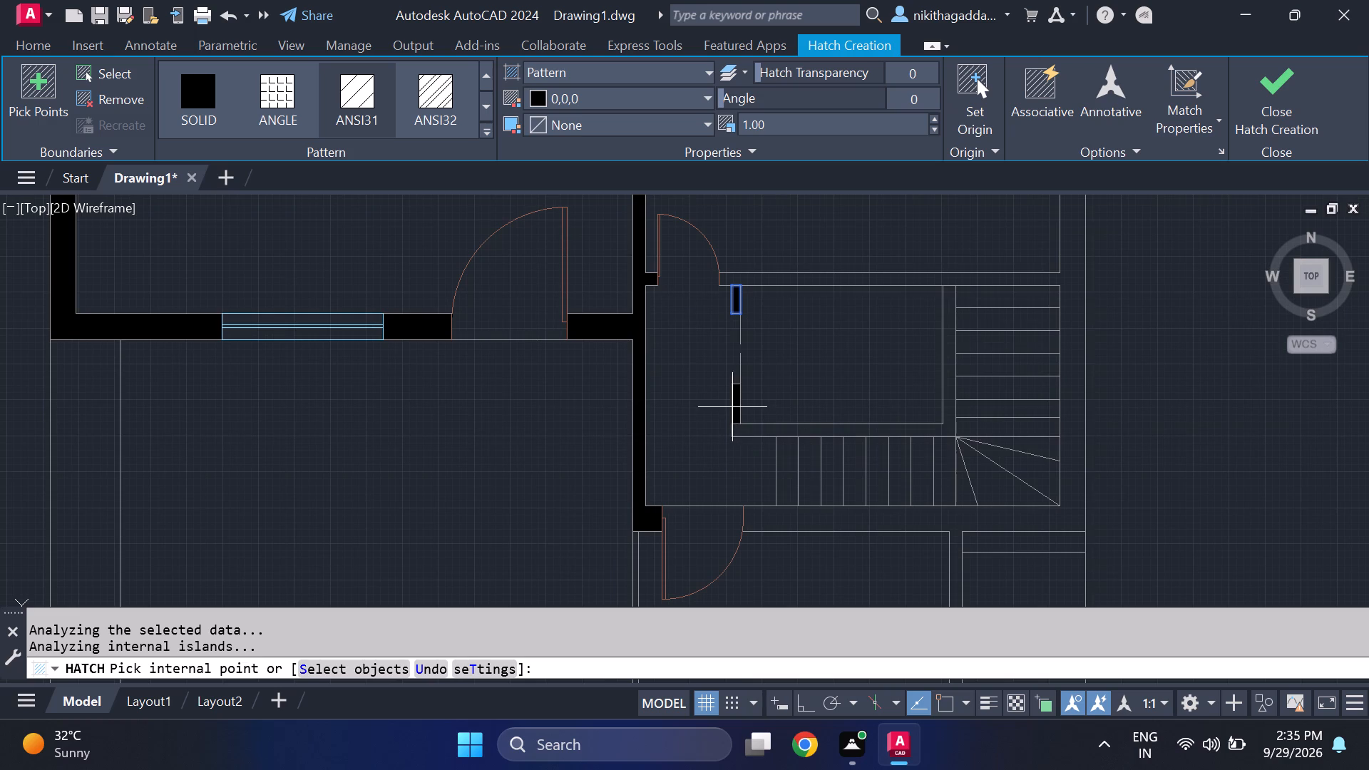
click(736, 406)
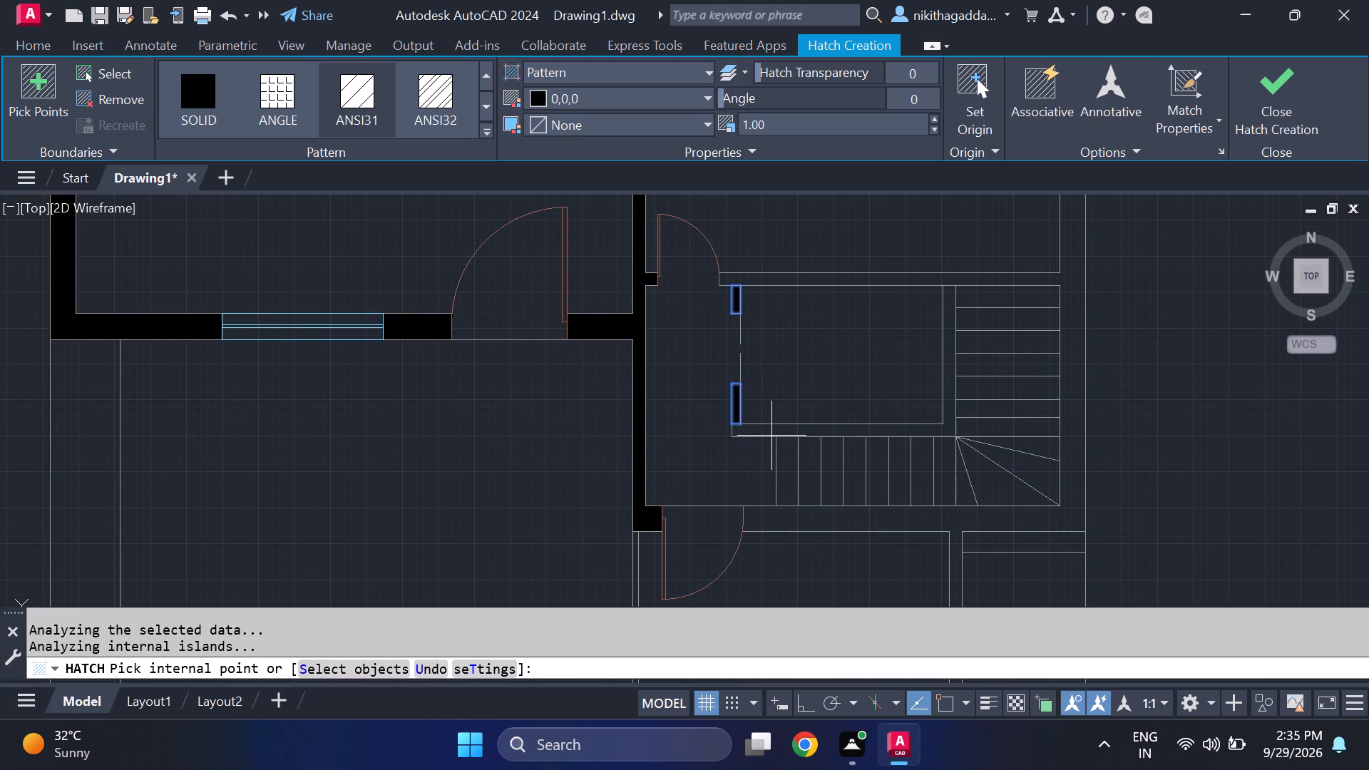
click(779, 430)
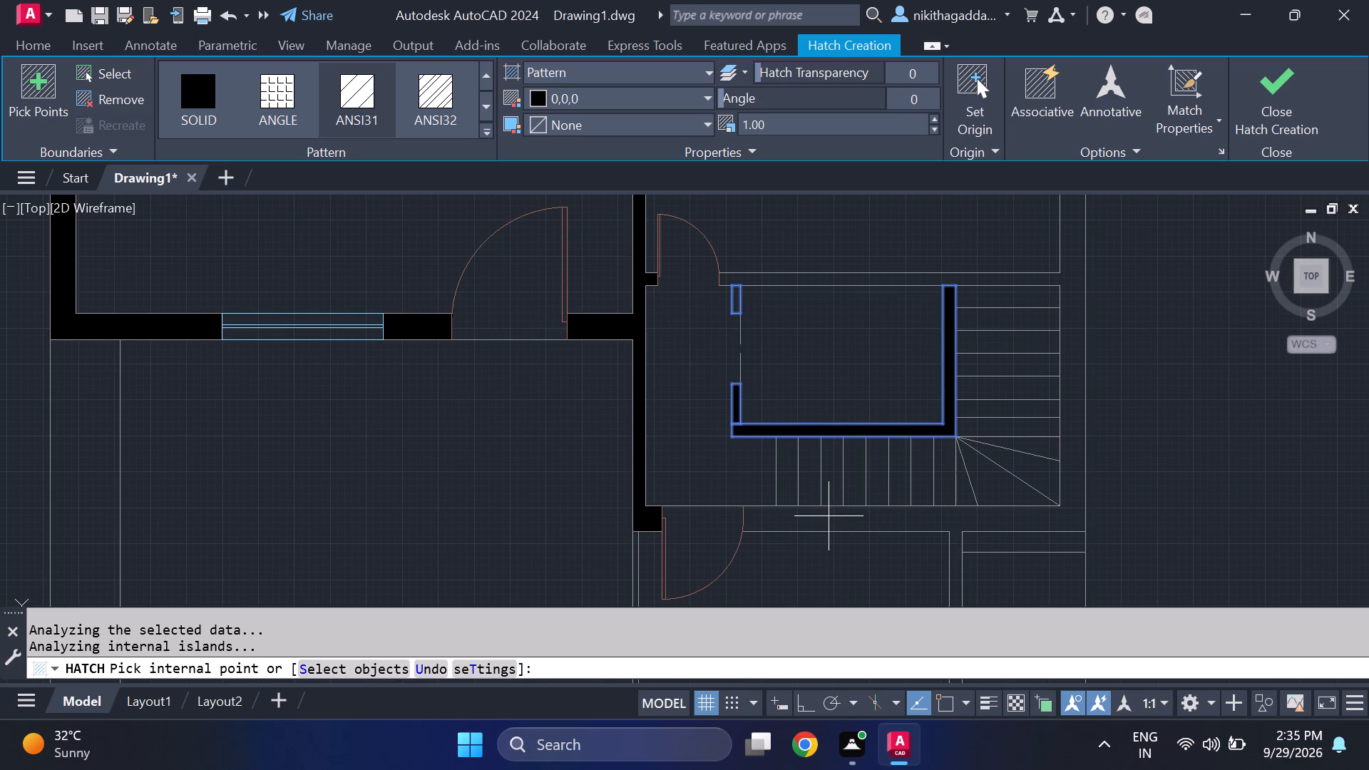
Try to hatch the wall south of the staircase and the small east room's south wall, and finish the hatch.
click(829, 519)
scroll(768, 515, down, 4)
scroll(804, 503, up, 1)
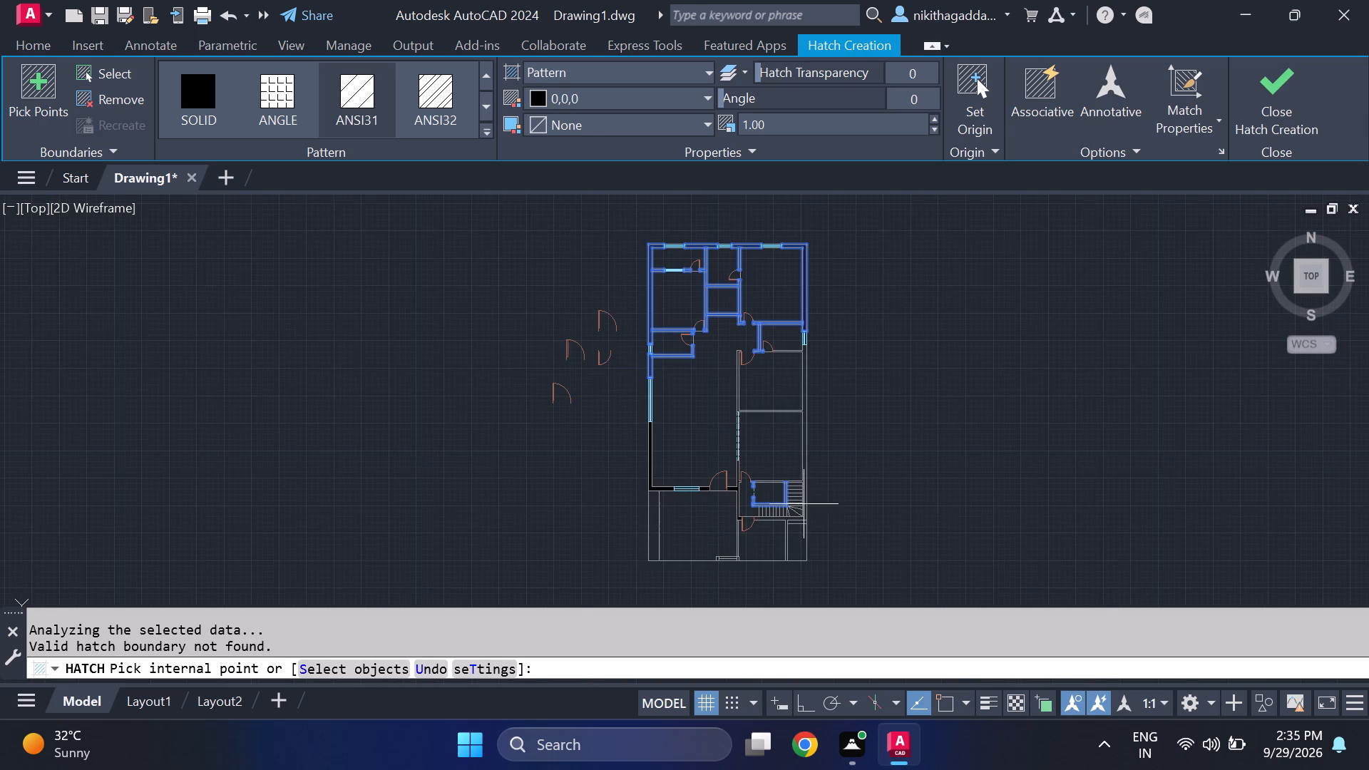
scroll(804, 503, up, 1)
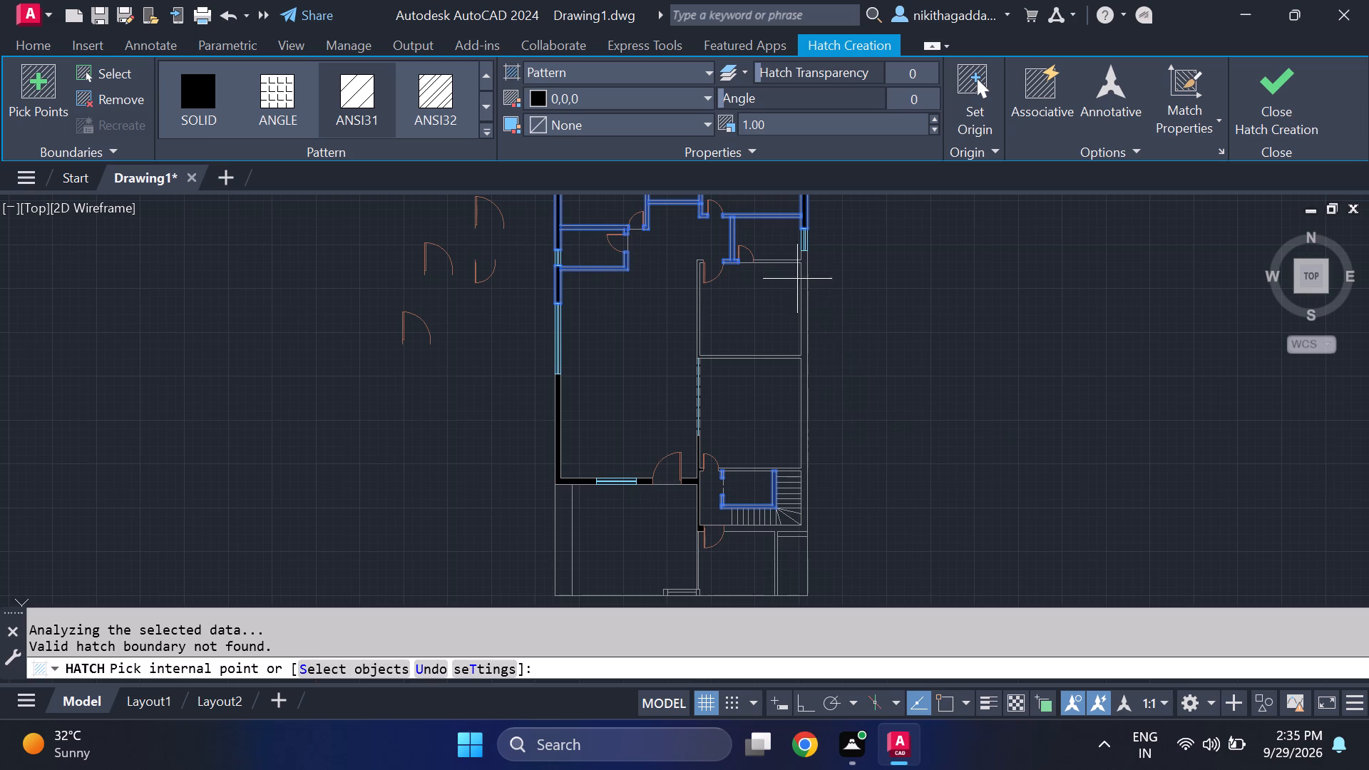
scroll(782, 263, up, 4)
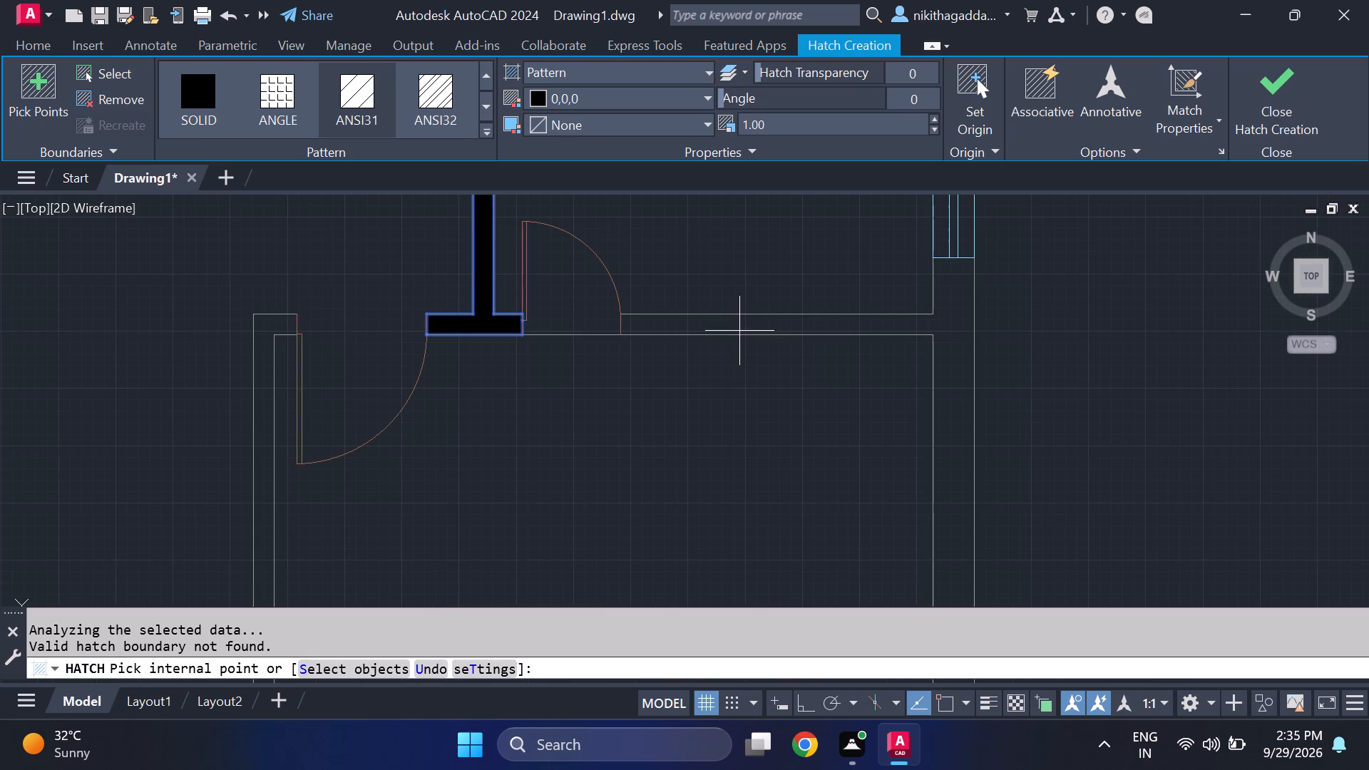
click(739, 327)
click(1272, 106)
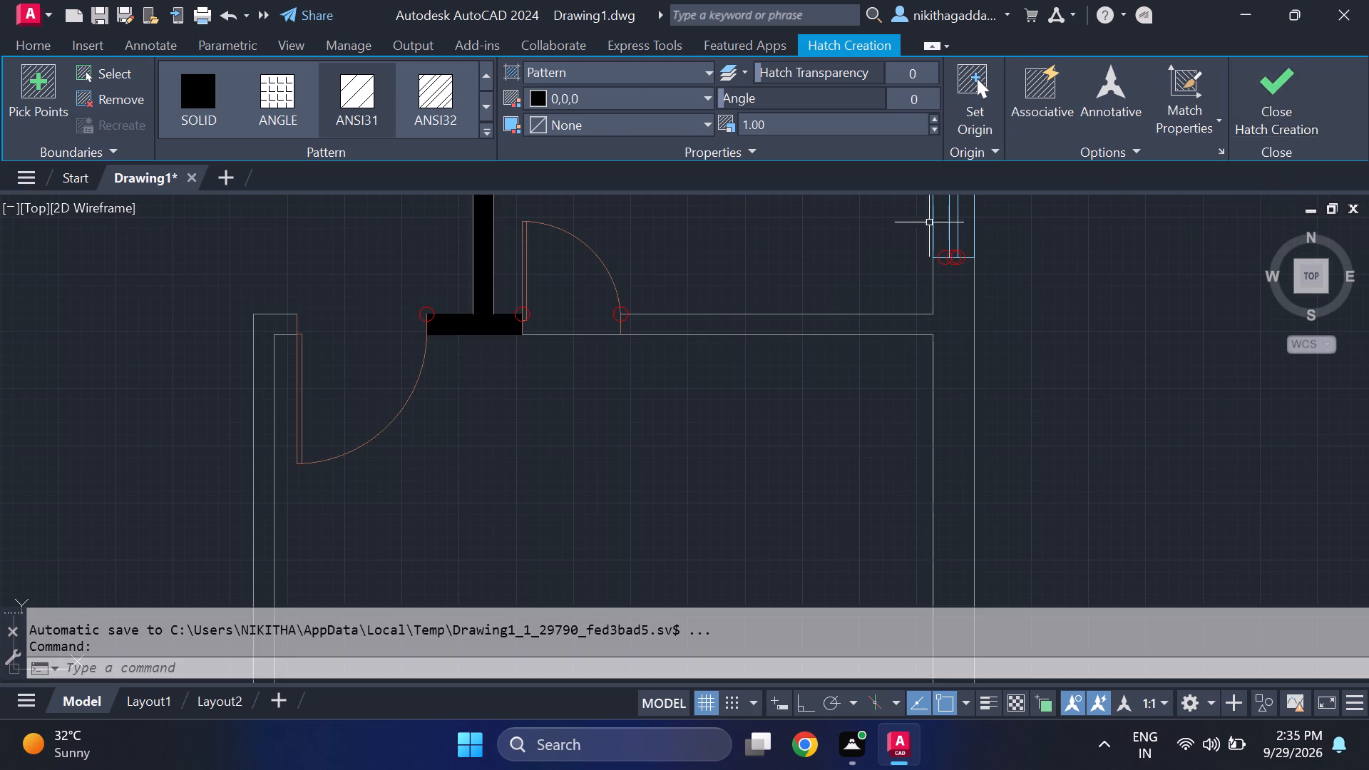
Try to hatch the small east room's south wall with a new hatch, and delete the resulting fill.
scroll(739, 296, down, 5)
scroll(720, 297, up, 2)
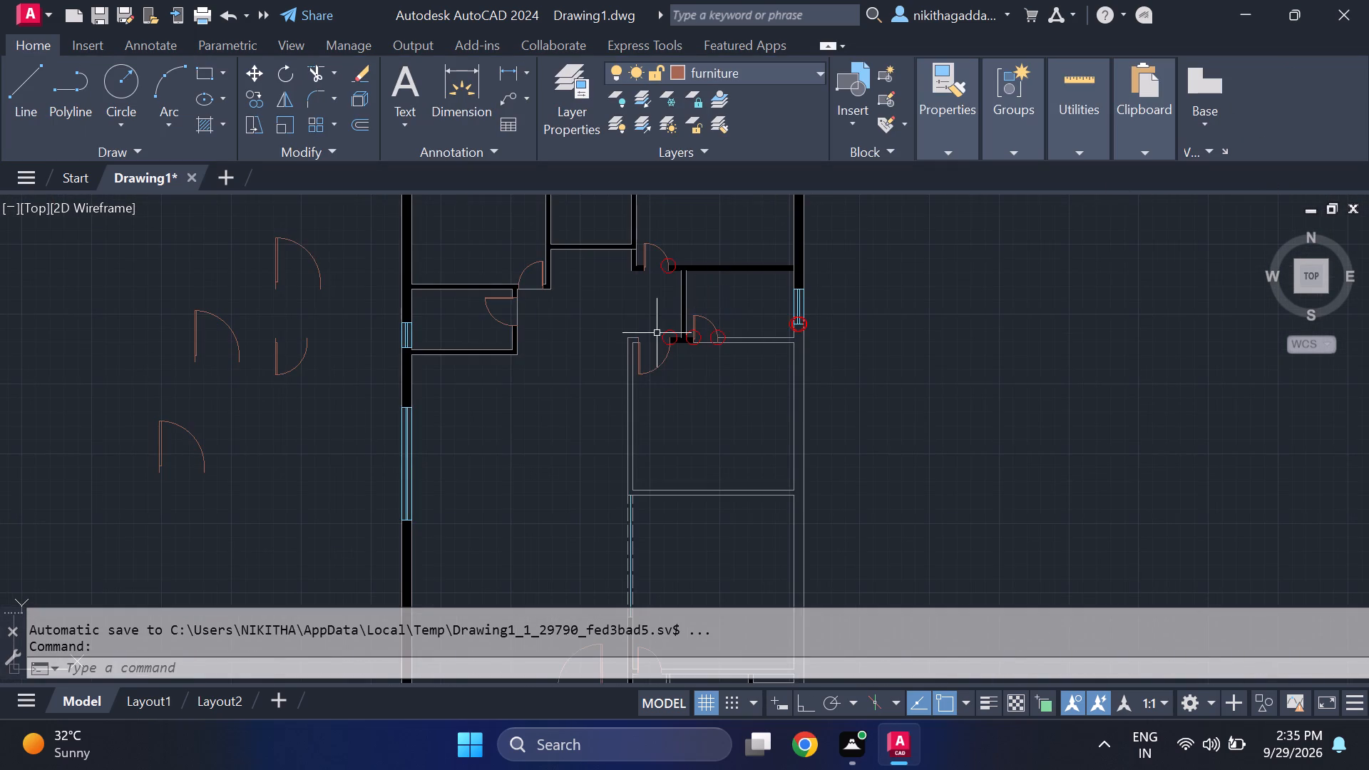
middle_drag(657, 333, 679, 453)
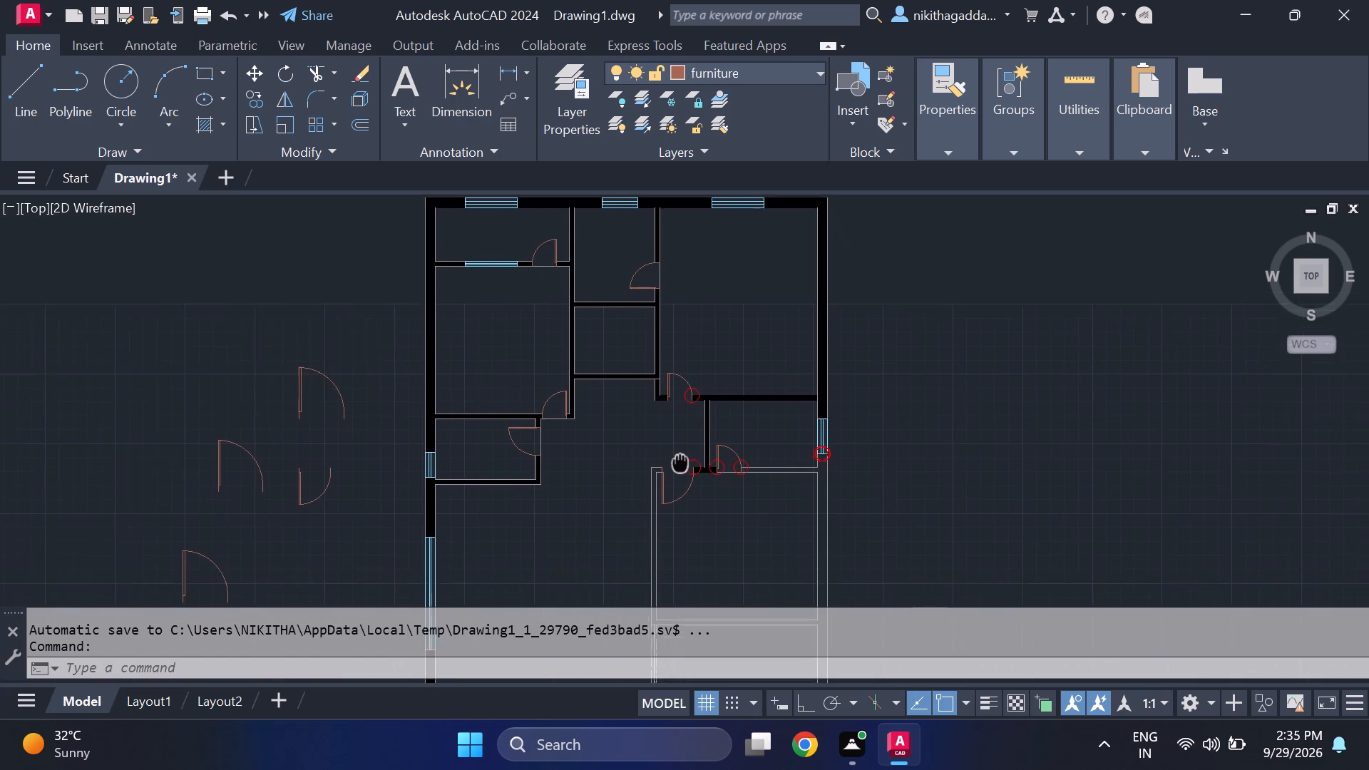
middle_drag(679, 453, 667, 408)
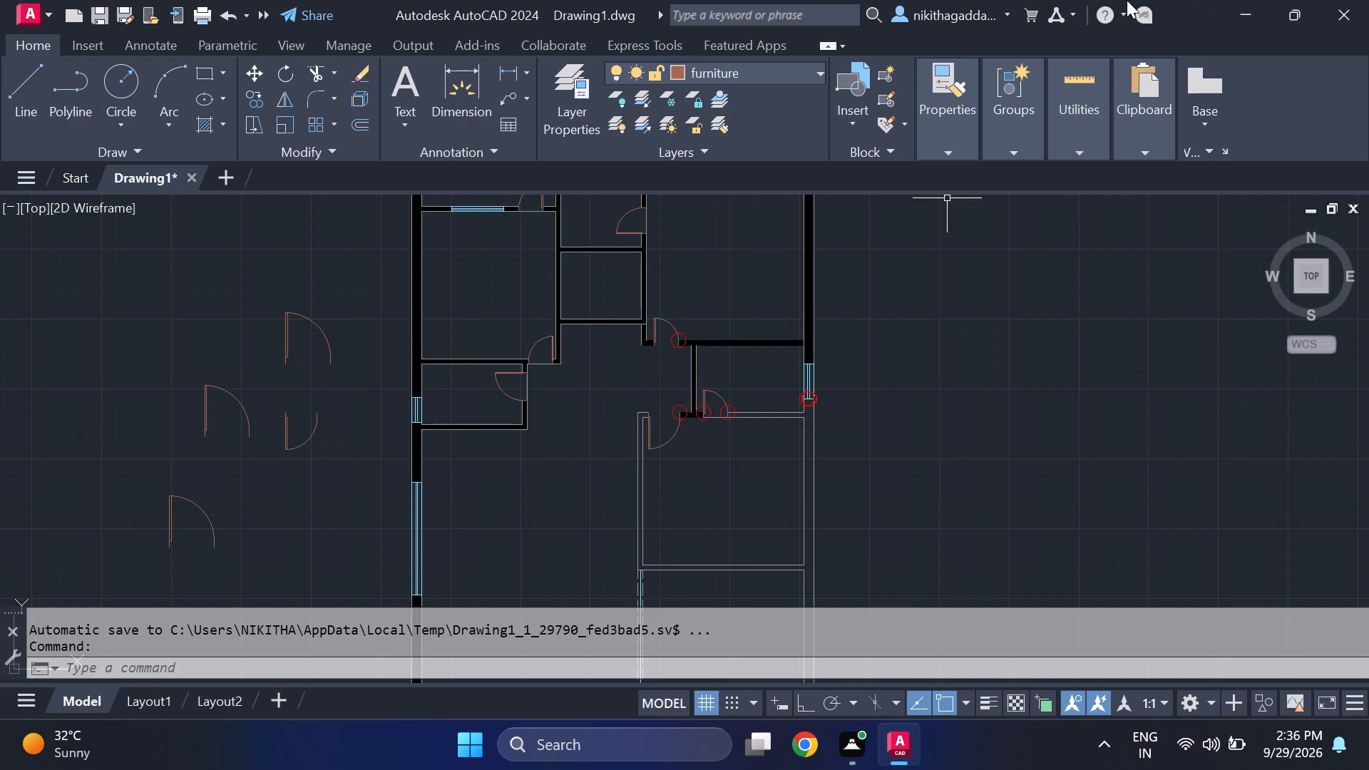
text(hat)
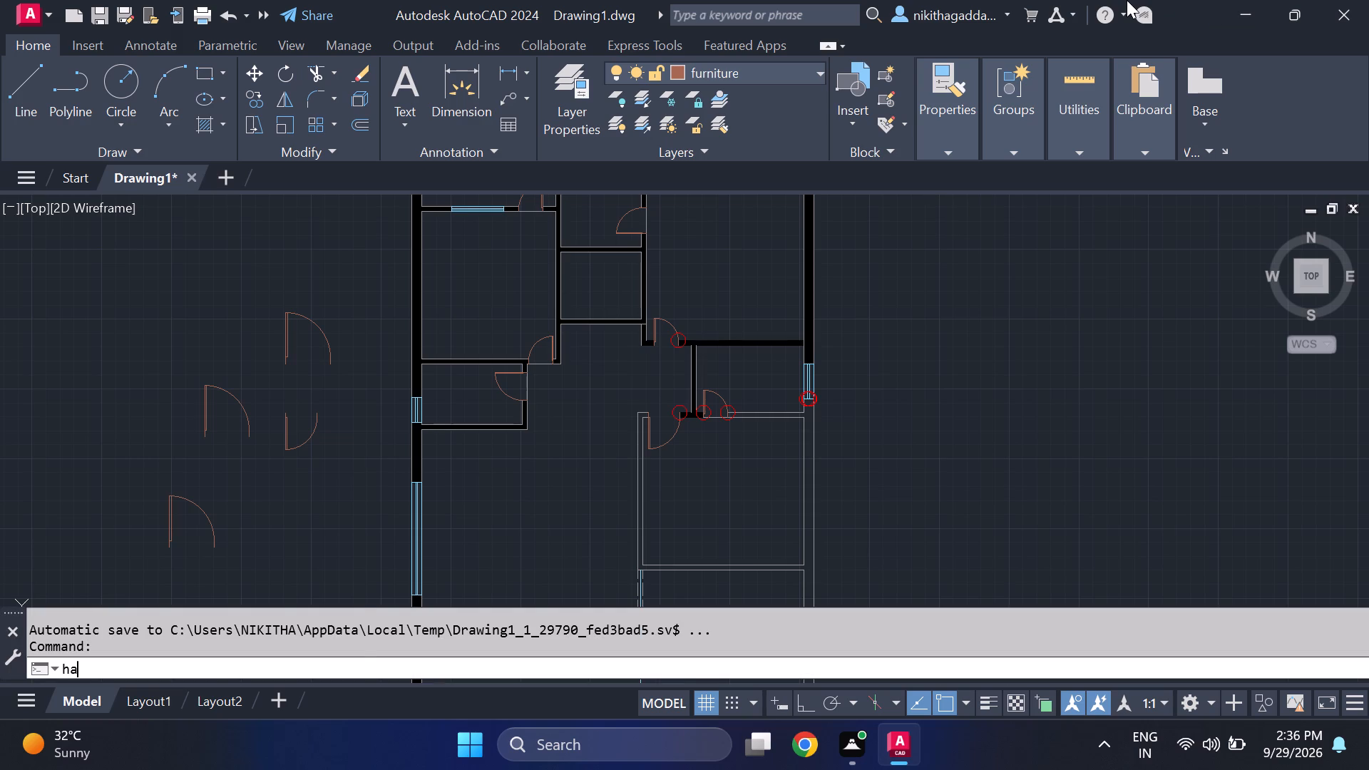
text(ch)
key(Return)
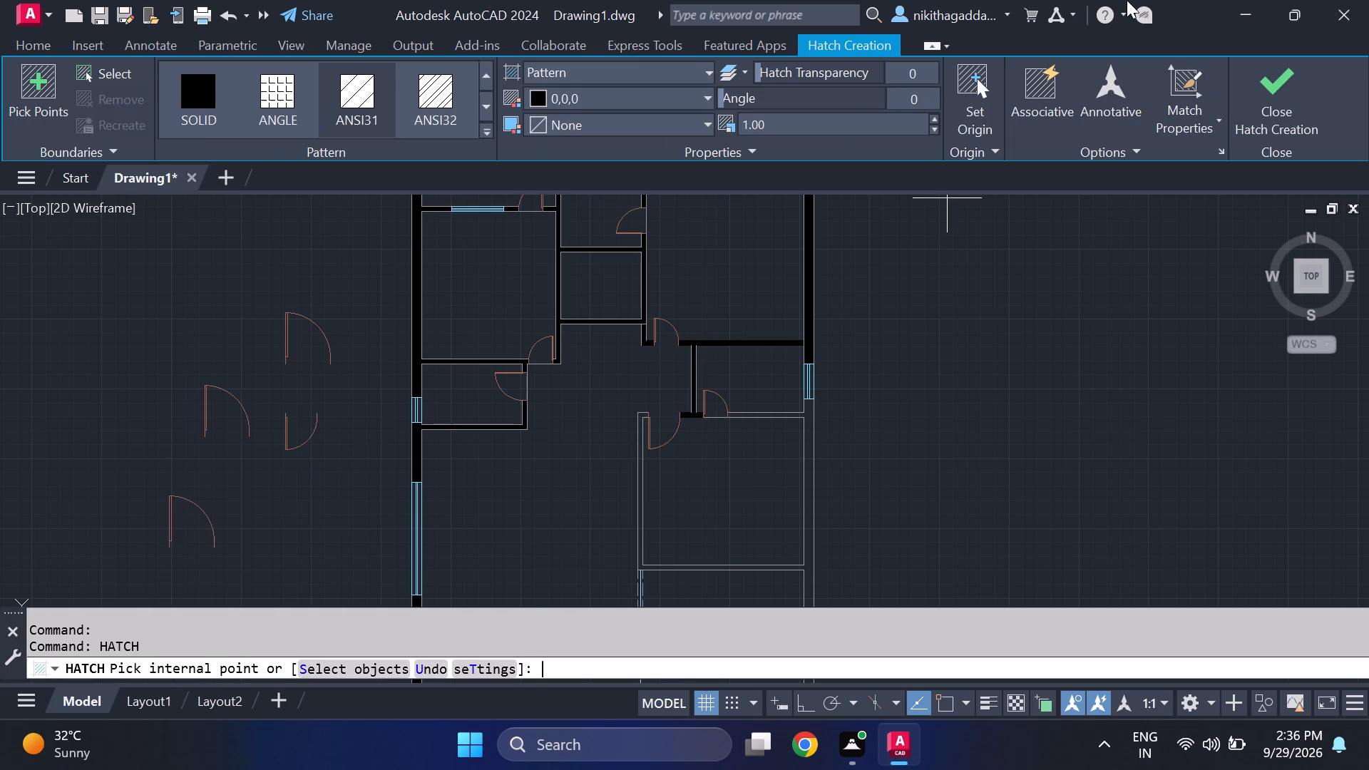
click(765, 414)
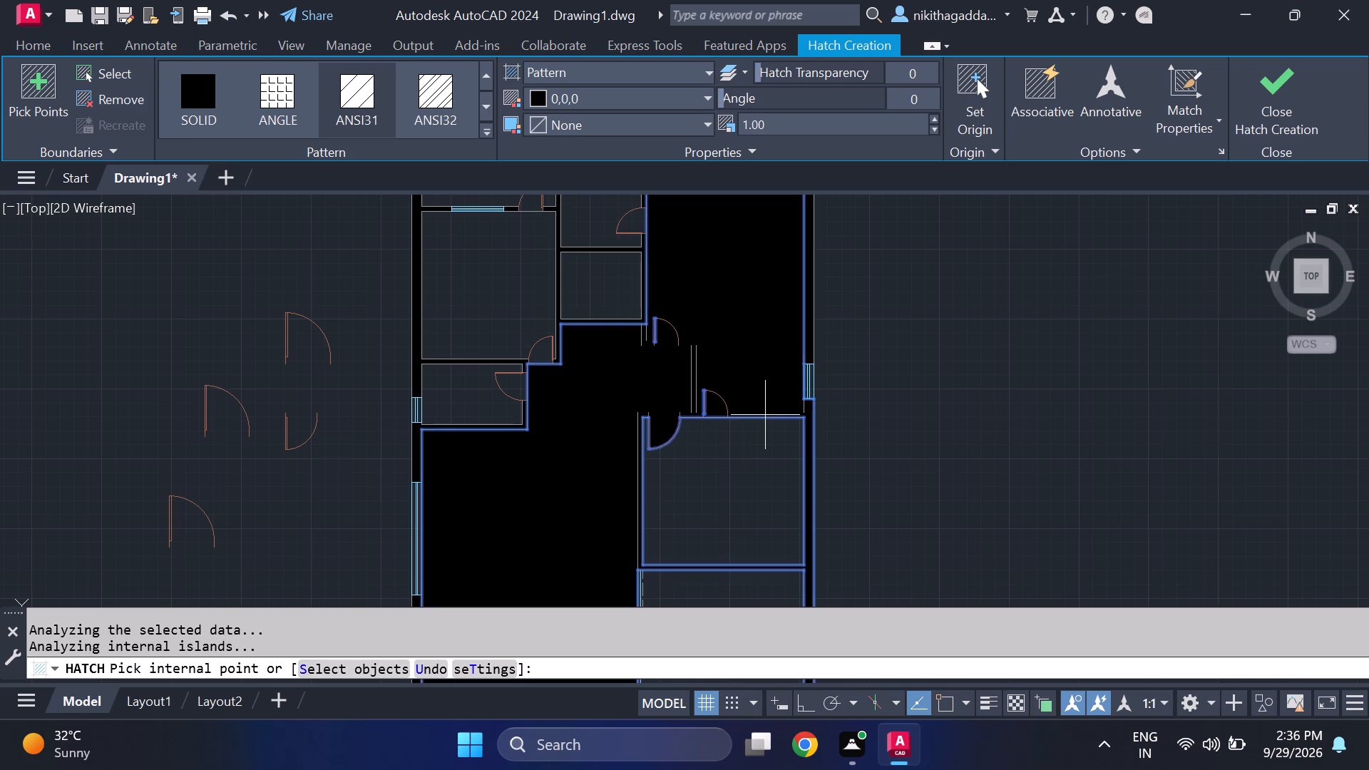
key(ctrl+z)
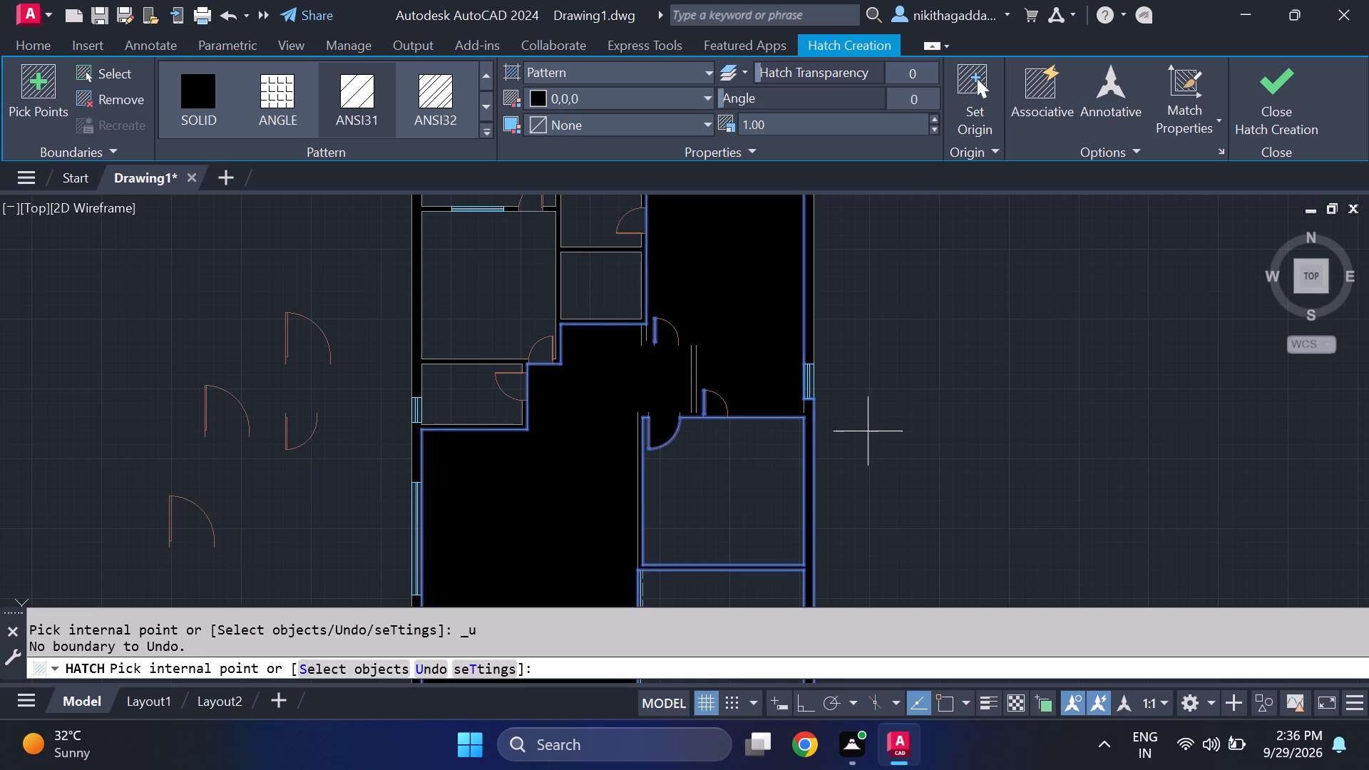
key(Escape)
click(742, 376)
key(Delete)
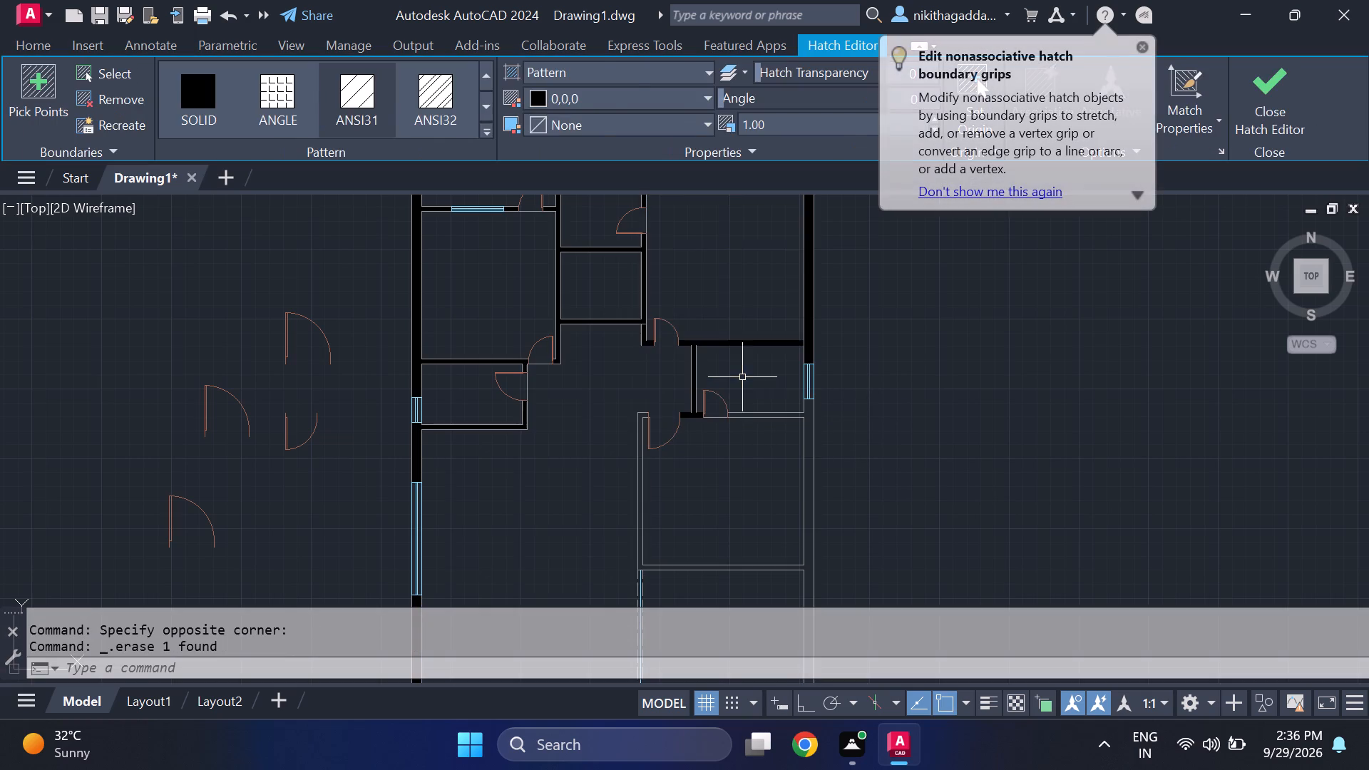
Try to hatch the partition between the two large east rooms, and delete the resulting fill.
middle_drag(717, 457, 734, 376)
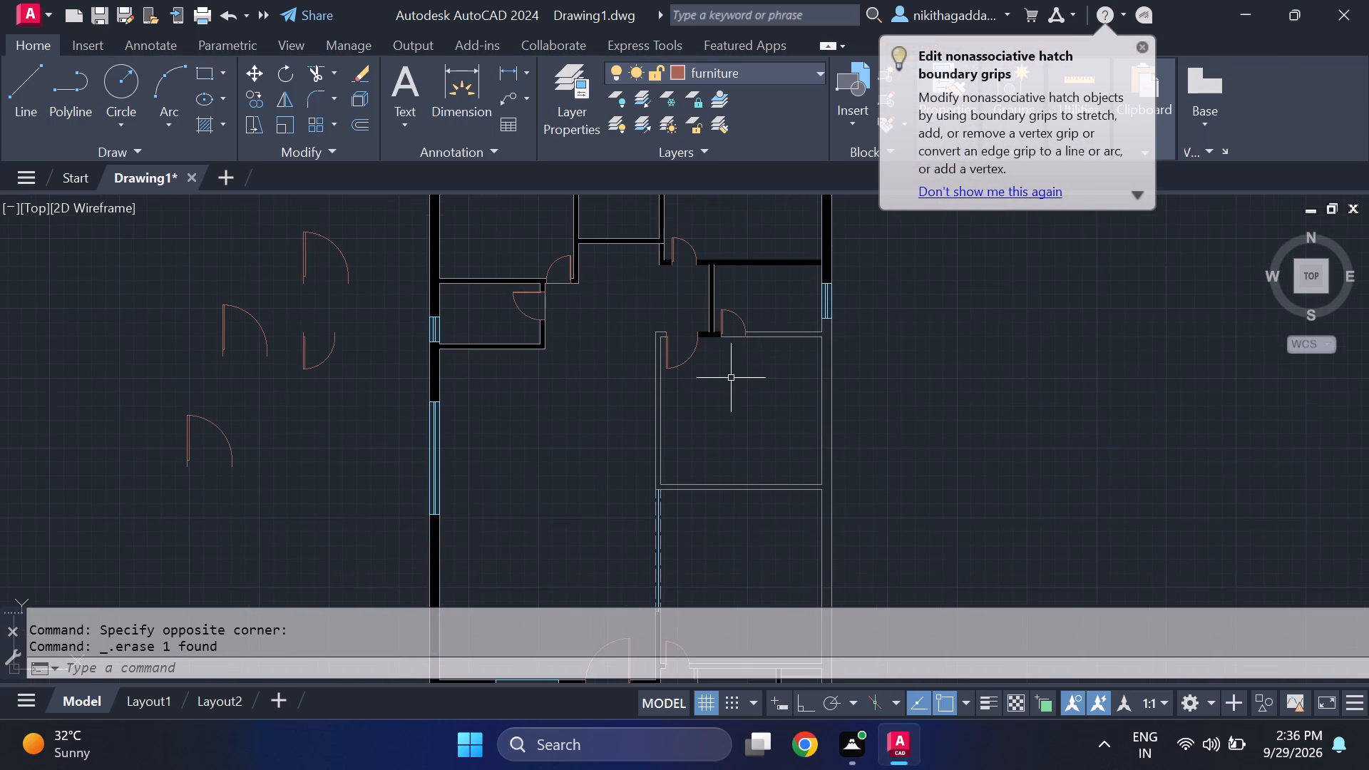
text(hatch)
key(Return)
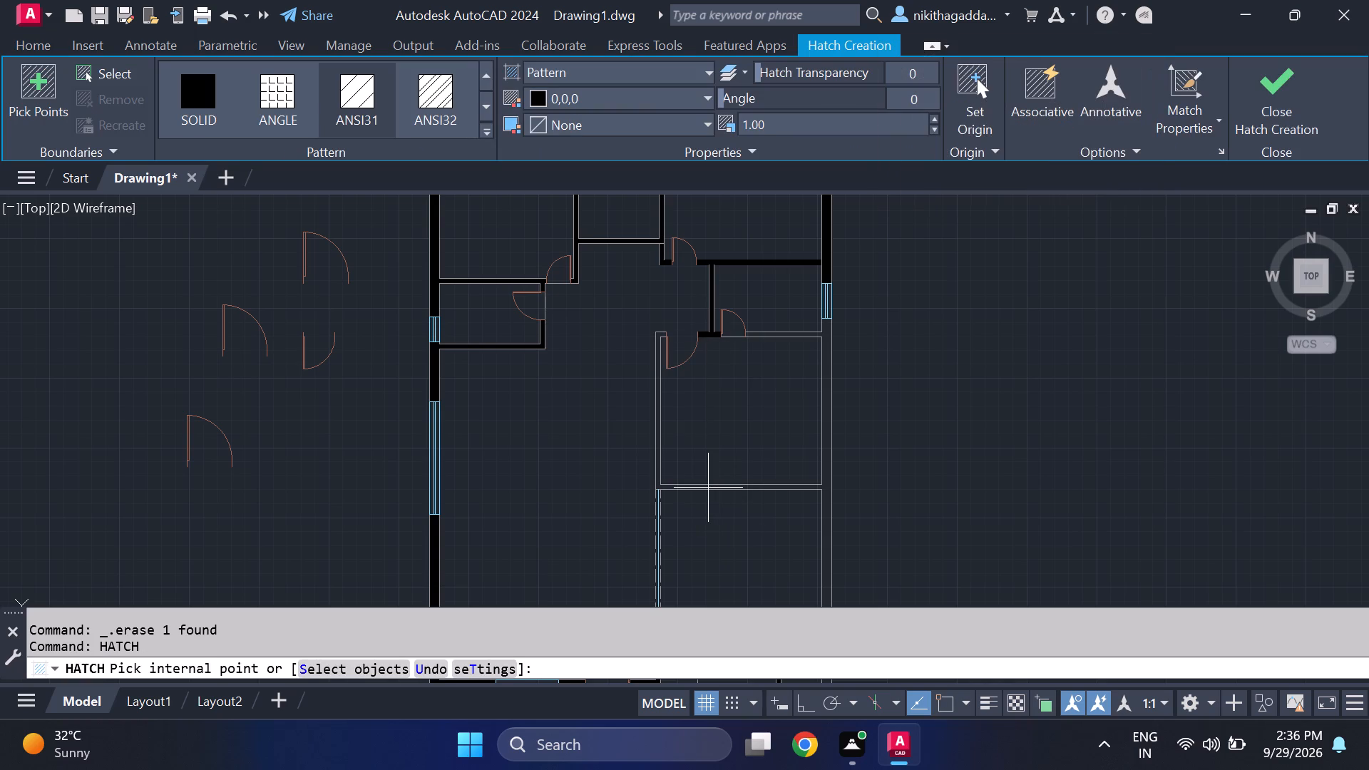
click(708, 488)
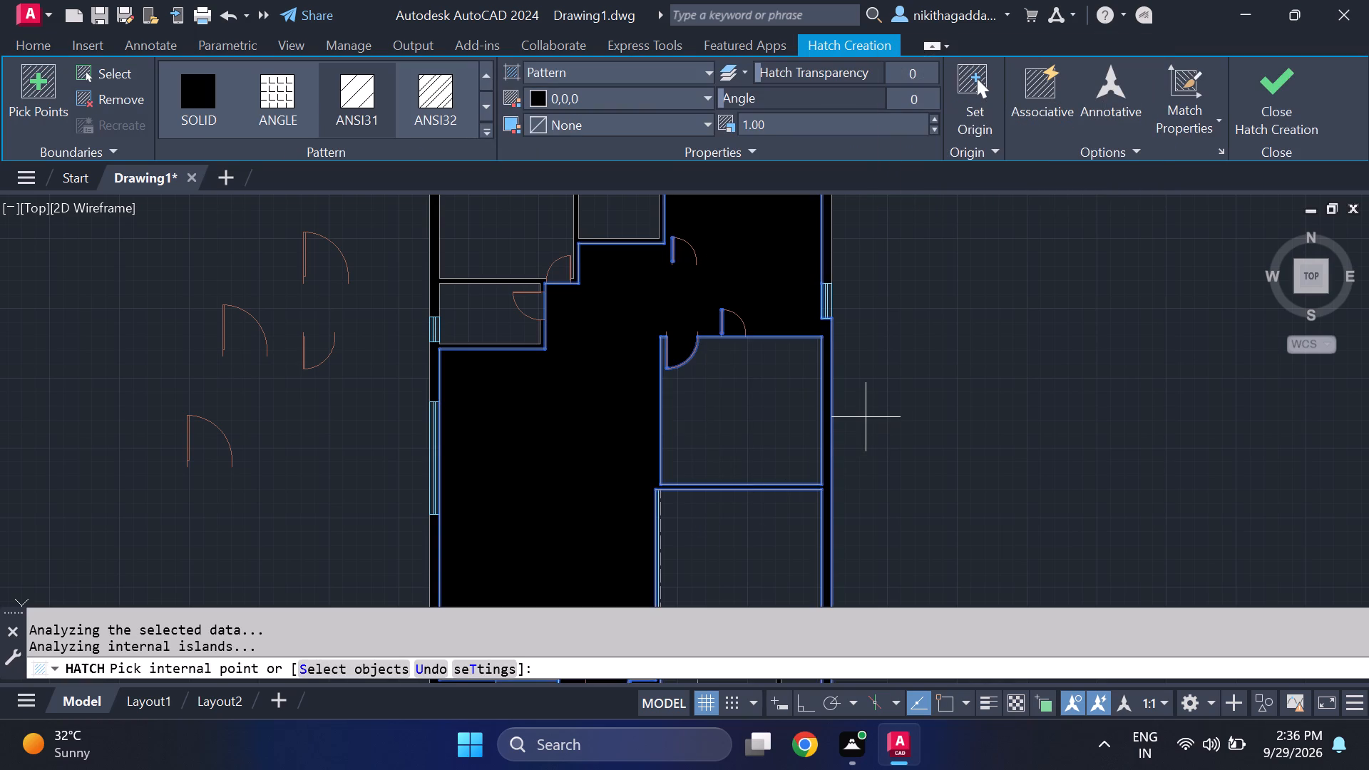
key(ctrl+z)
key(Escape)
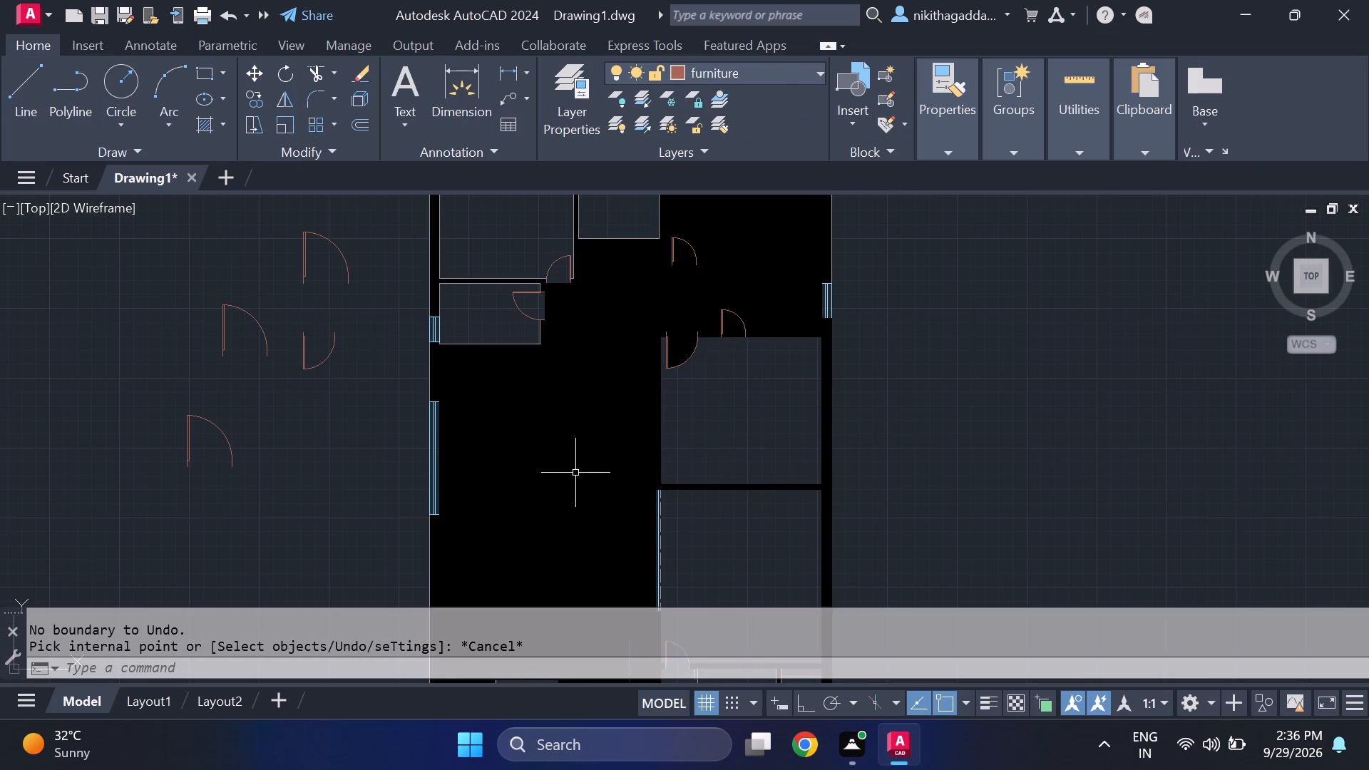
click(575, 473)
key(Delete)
Hatch the short wall piece at the north end of the west side of the staircase's enclosed room.
scroll(713, 505, down, 1)
middle_drag(707, 508, 655, 404)
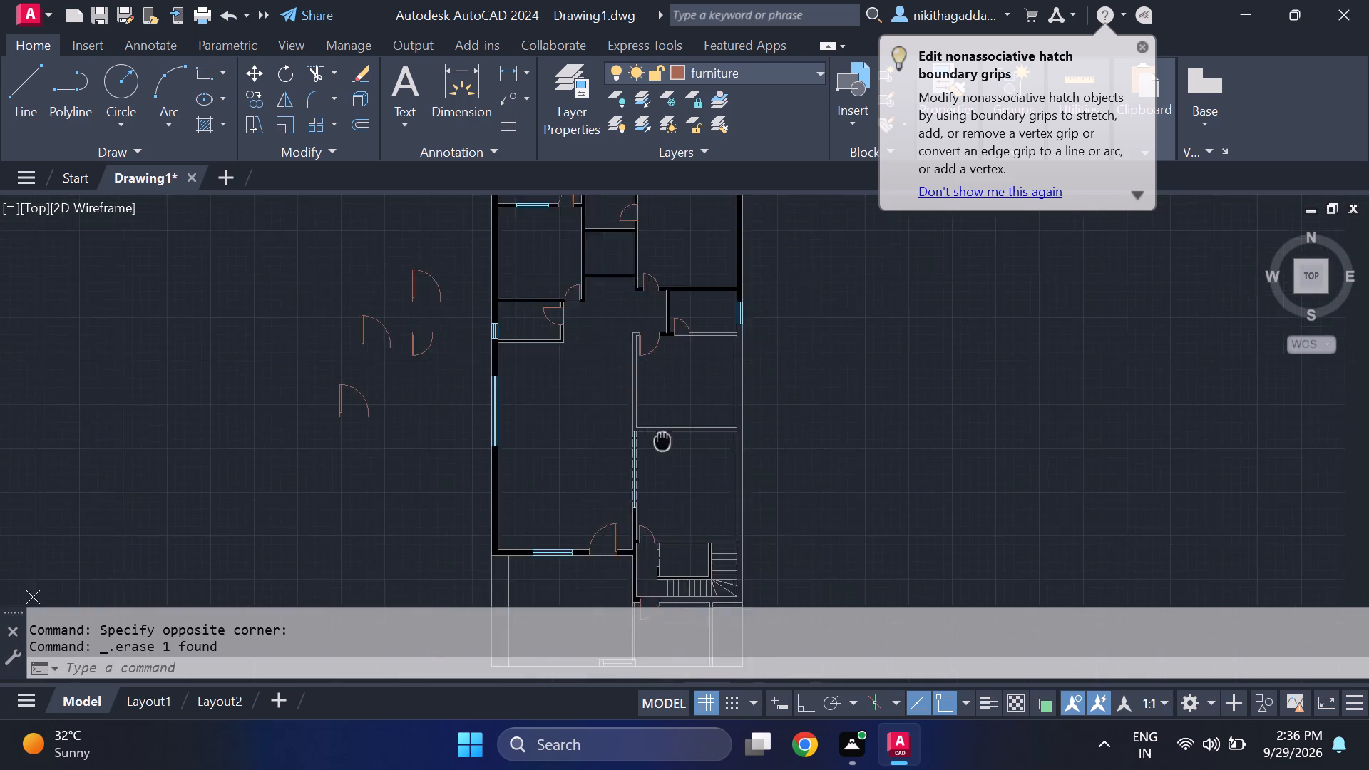
middle_drag(655, 404, 635, 349)
scroll(672, 455, up, 2)
text(hatch)
key(Return)
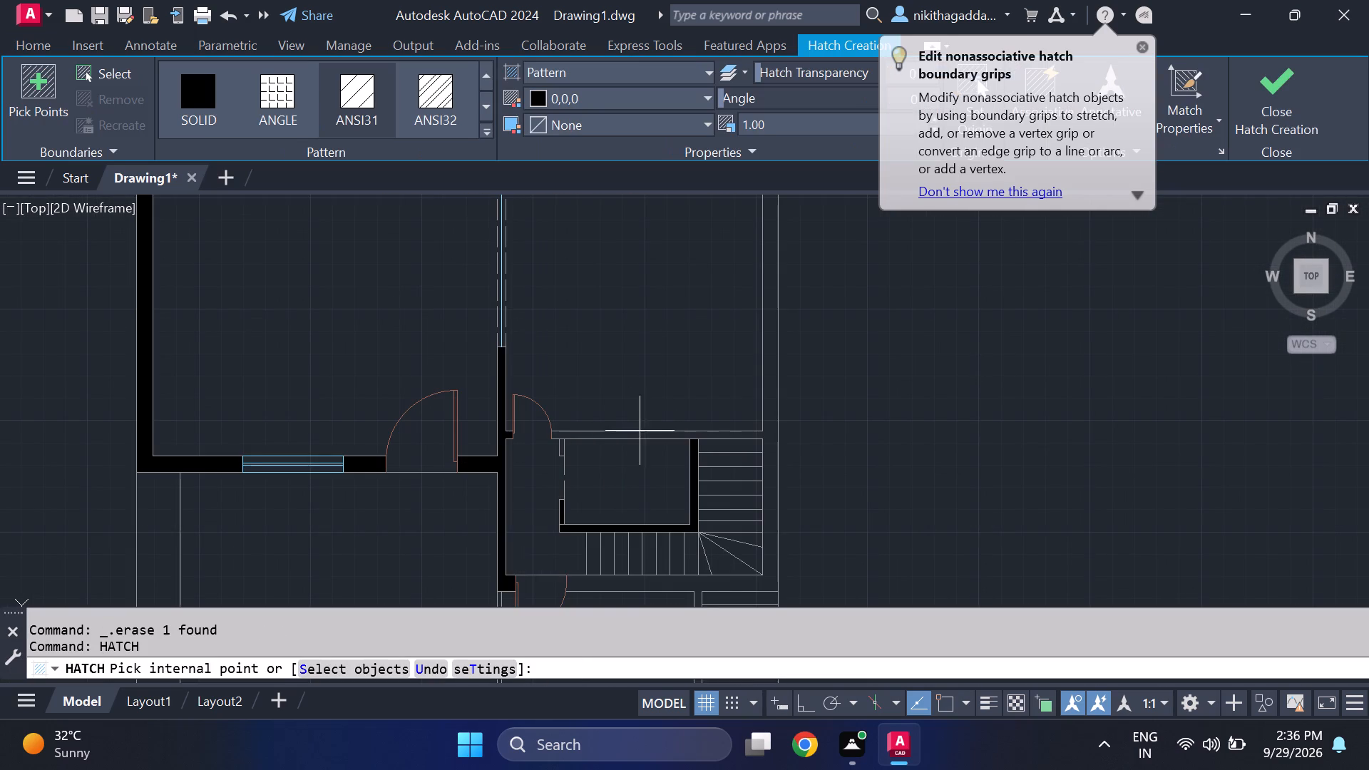
click(560, 447)
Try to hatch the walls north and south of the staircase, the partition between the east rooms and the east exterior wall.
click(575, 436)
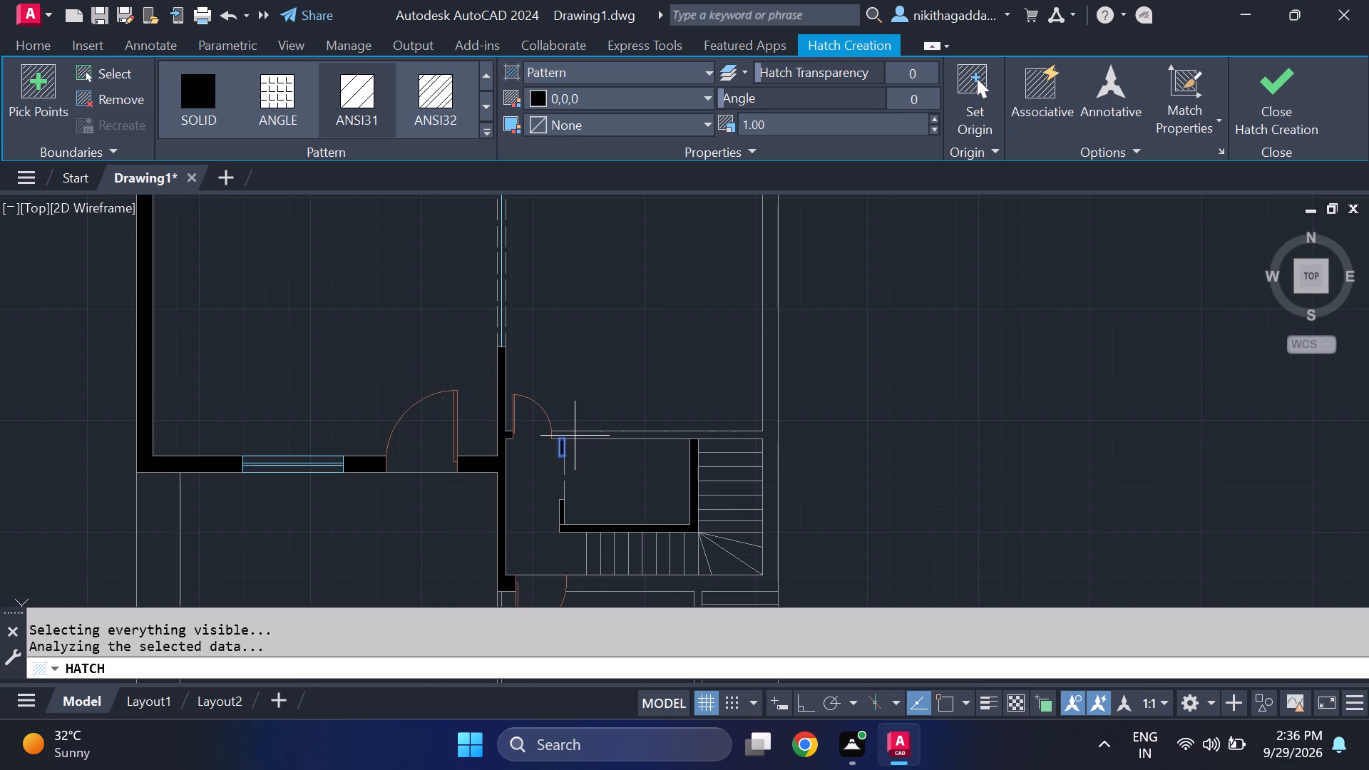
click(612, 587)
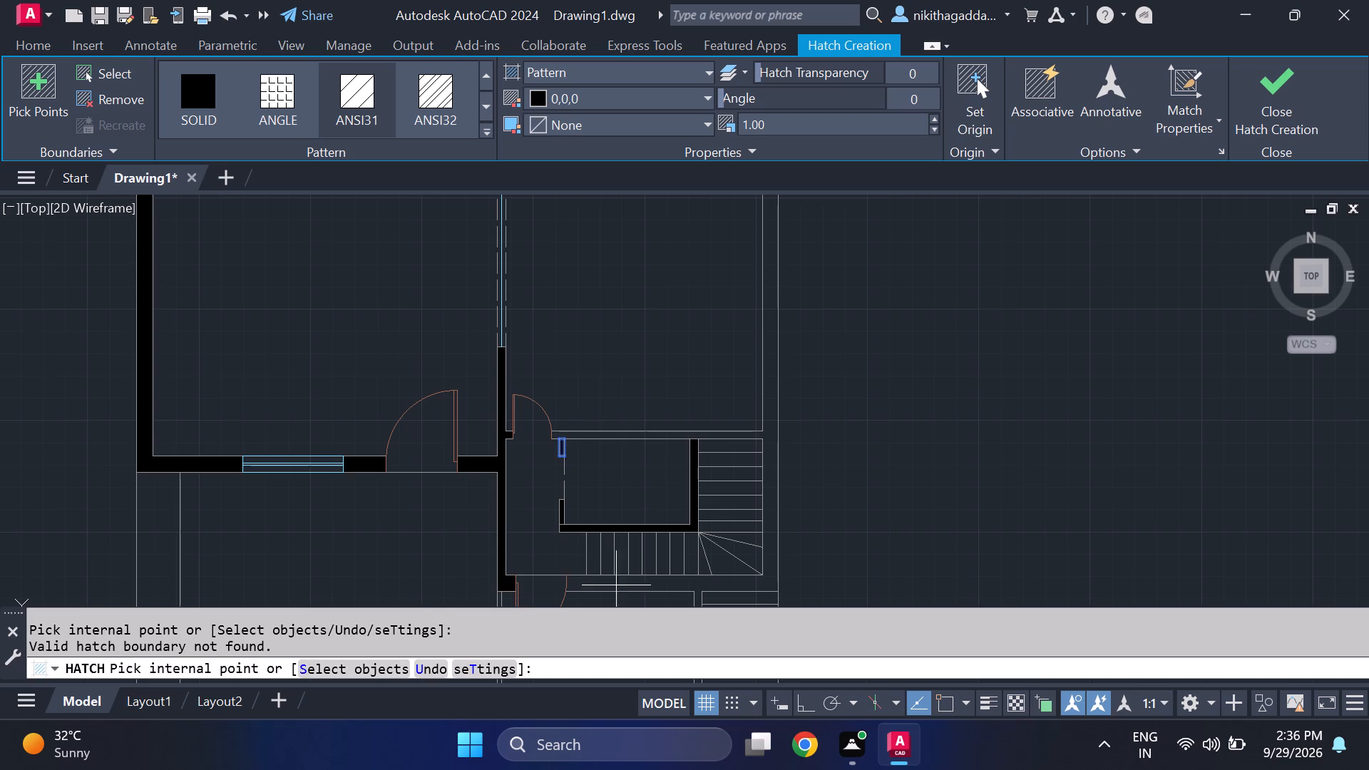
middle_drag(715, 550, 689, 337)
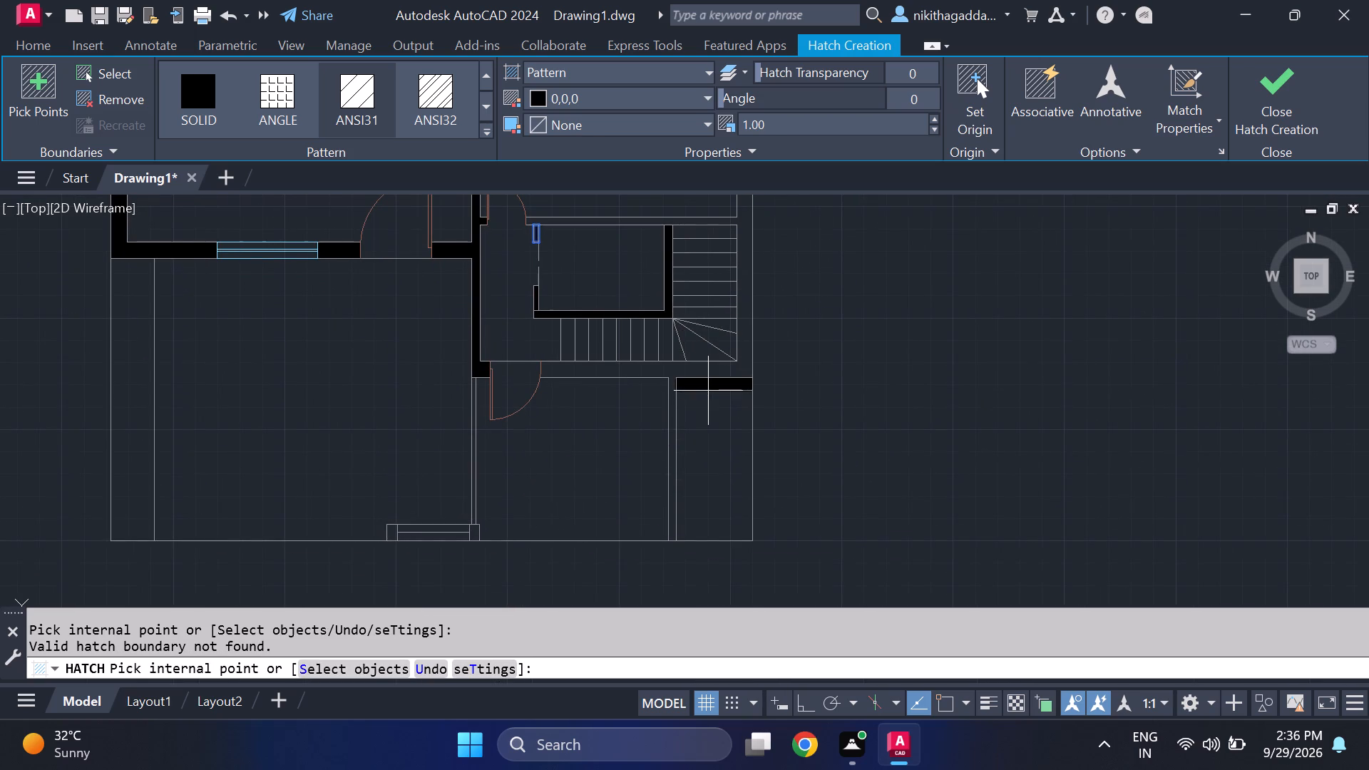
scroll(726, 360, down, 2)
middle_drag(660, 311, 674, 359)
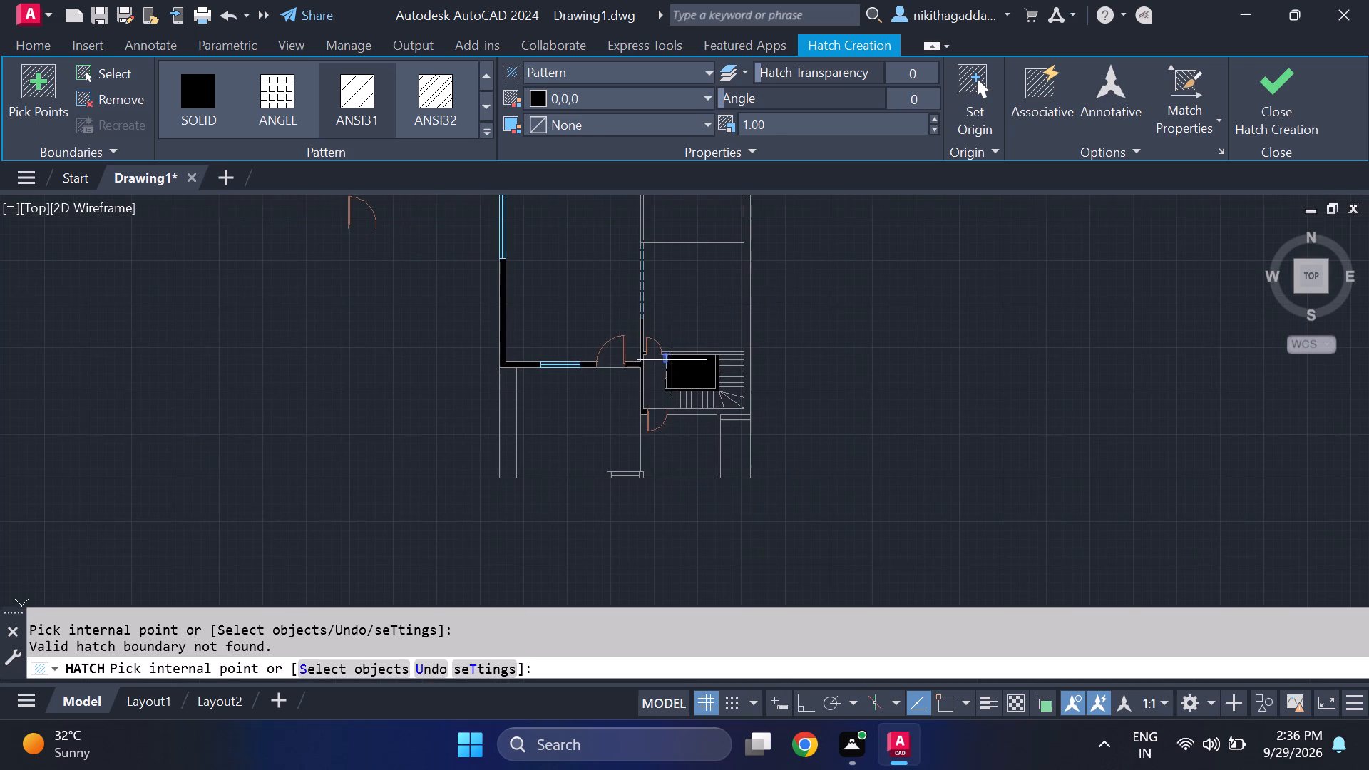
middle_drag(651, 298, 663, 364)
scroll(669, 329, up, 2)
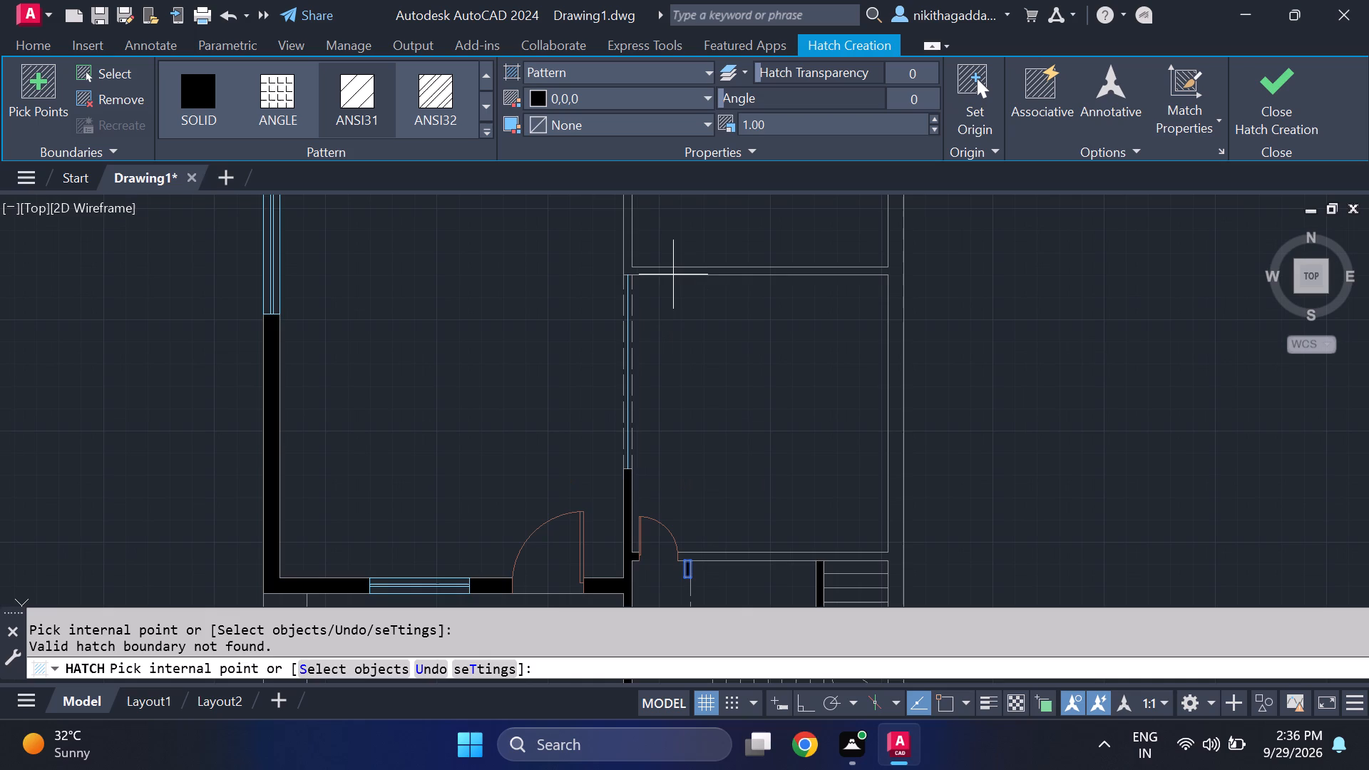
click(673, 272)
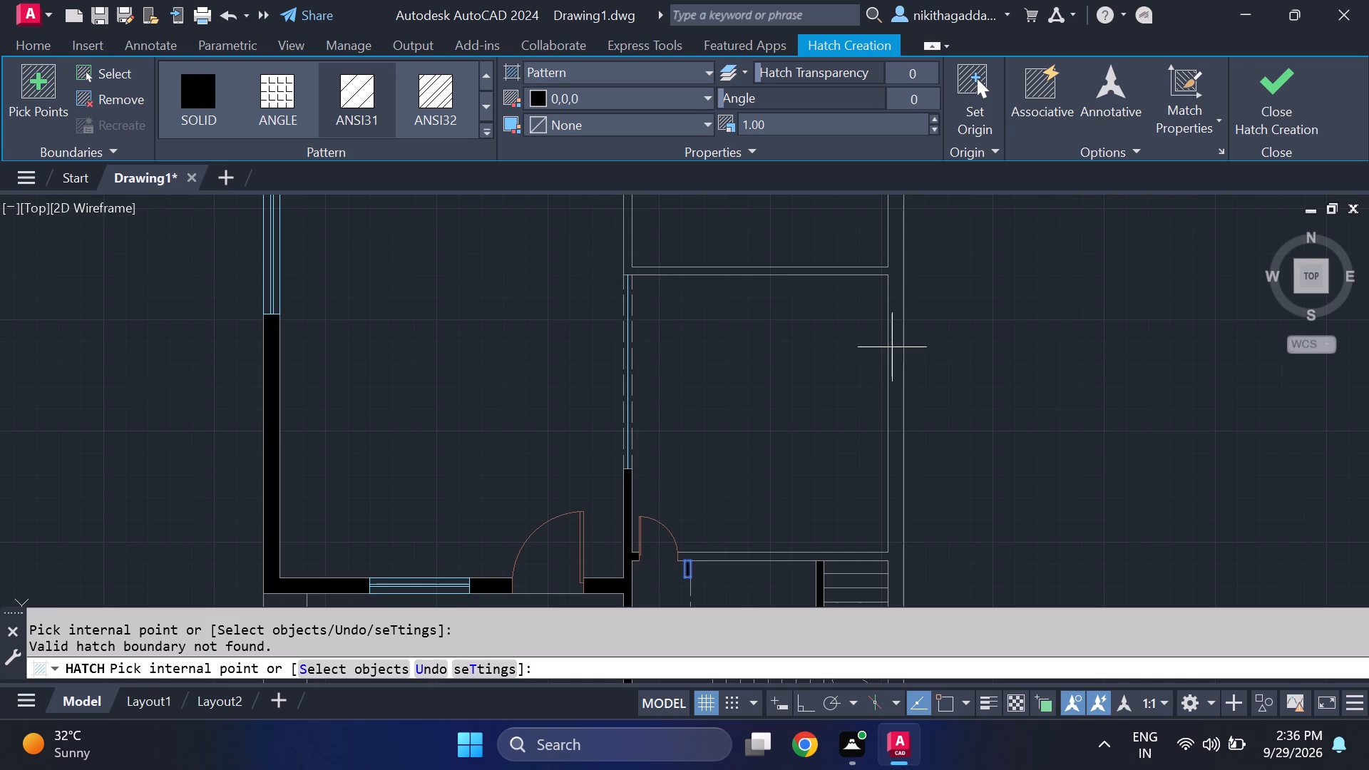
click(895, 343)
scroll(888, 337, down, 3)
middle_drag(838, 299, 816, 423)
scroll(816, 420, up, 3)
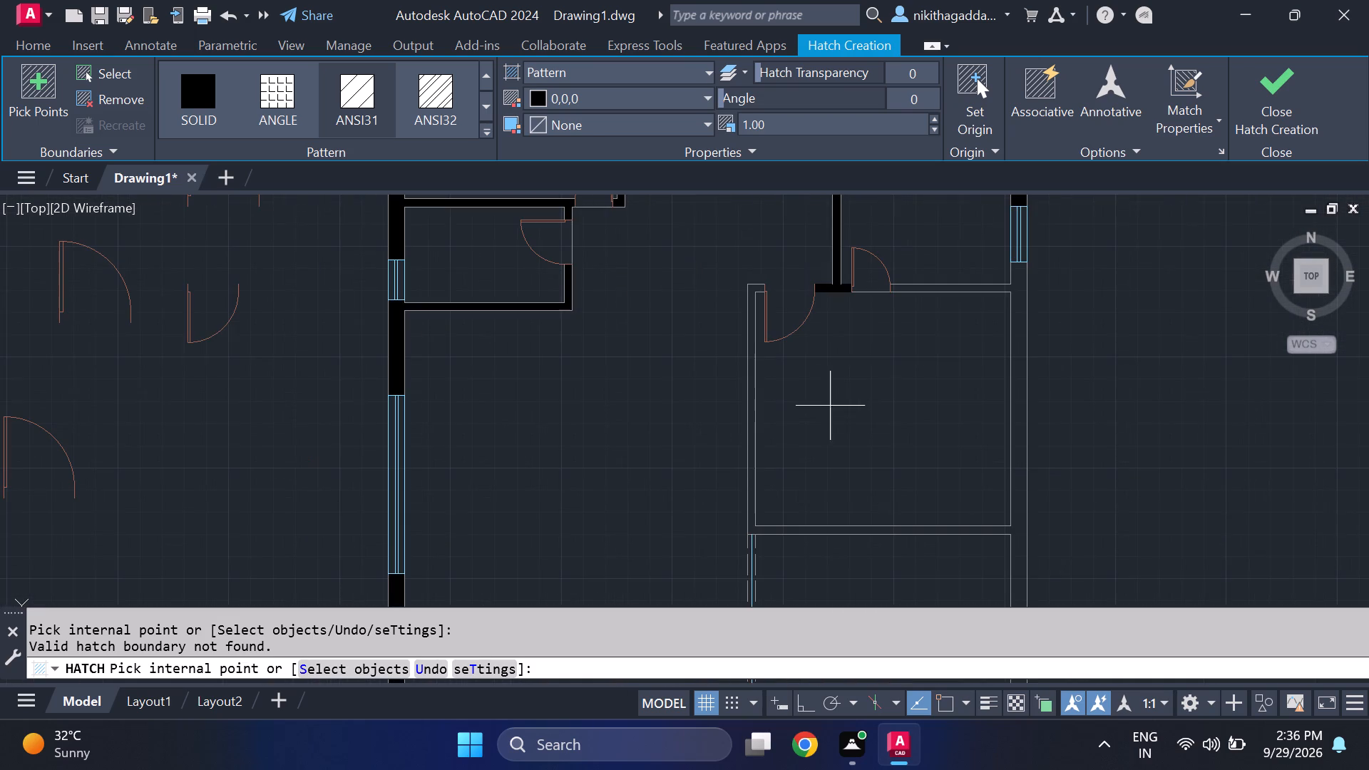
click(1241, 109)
On the walls layer, draw a short line across the wall stub just west of the upper large east room's door.
scroll(784, 309, up, 4)
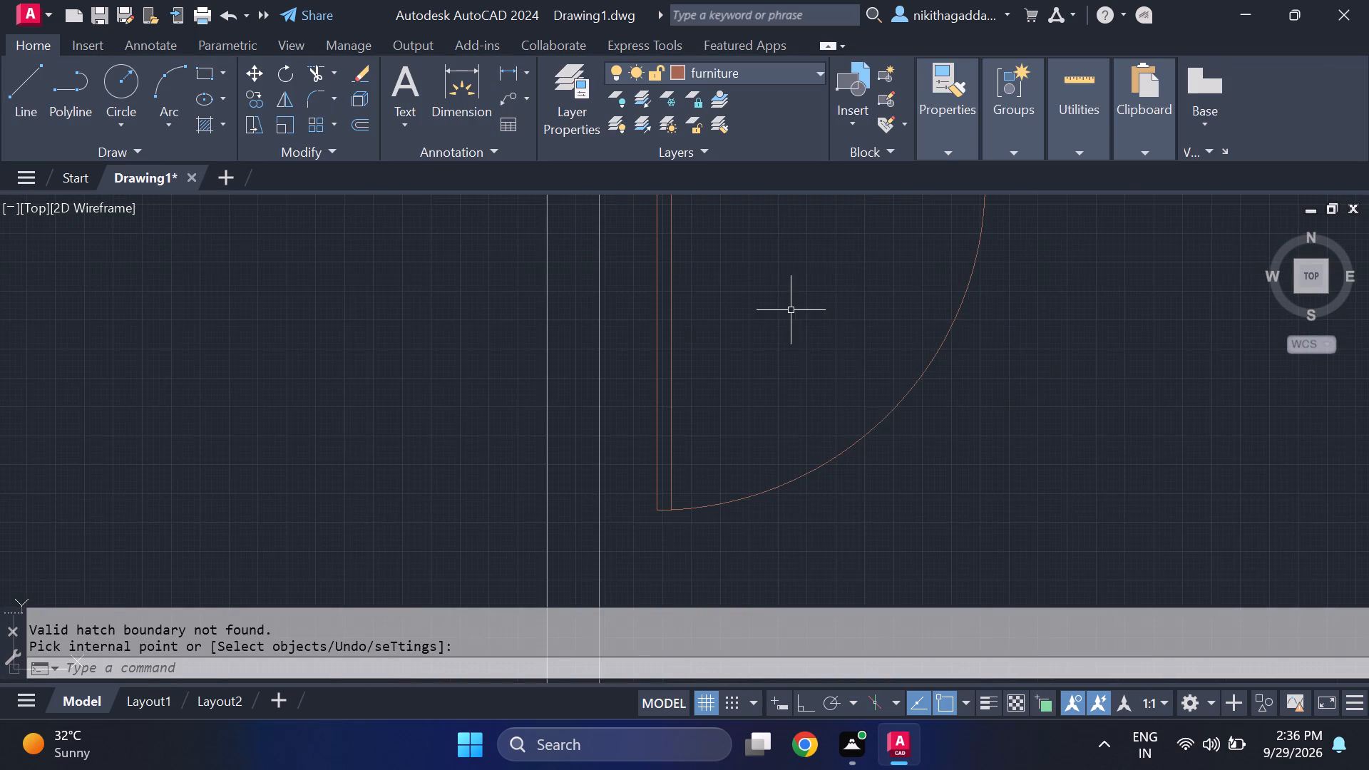
middle_drag(775, 304, 839, 460)
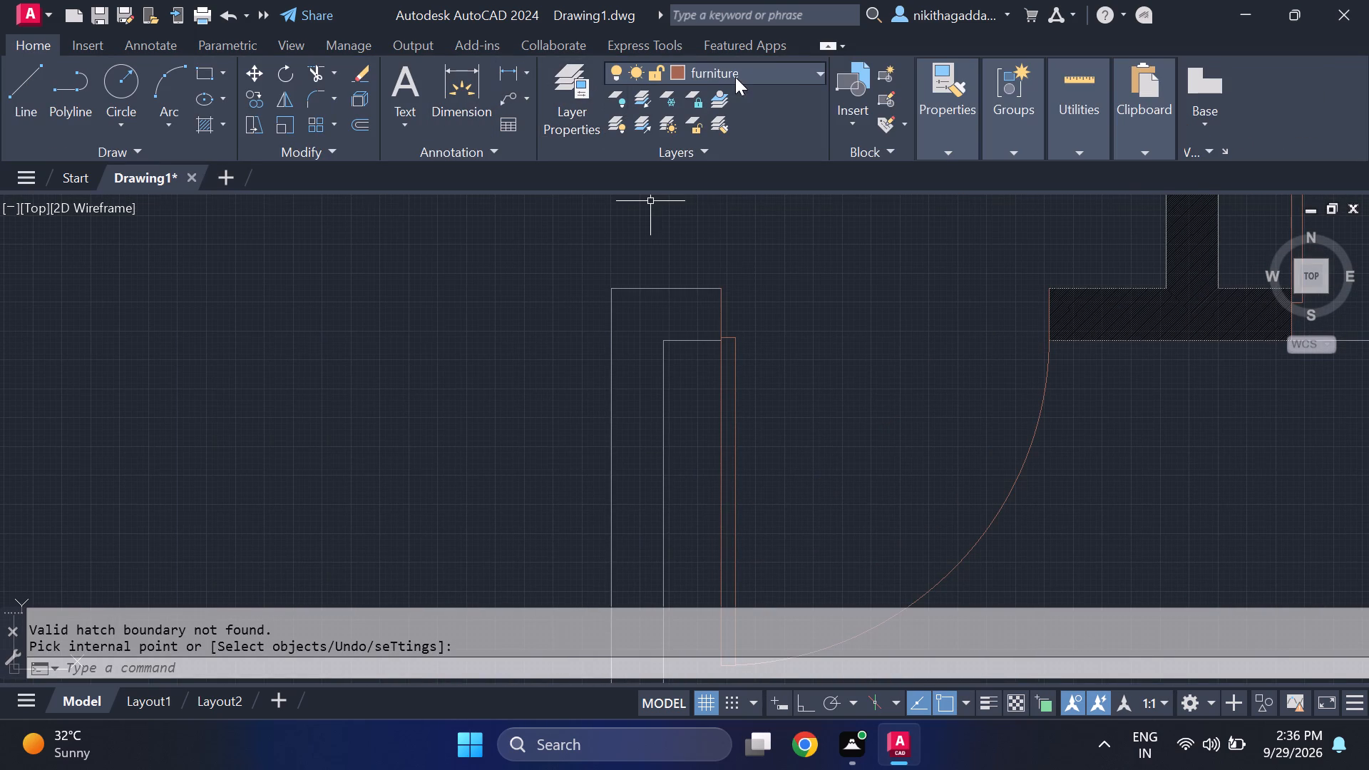
click(795, 69)
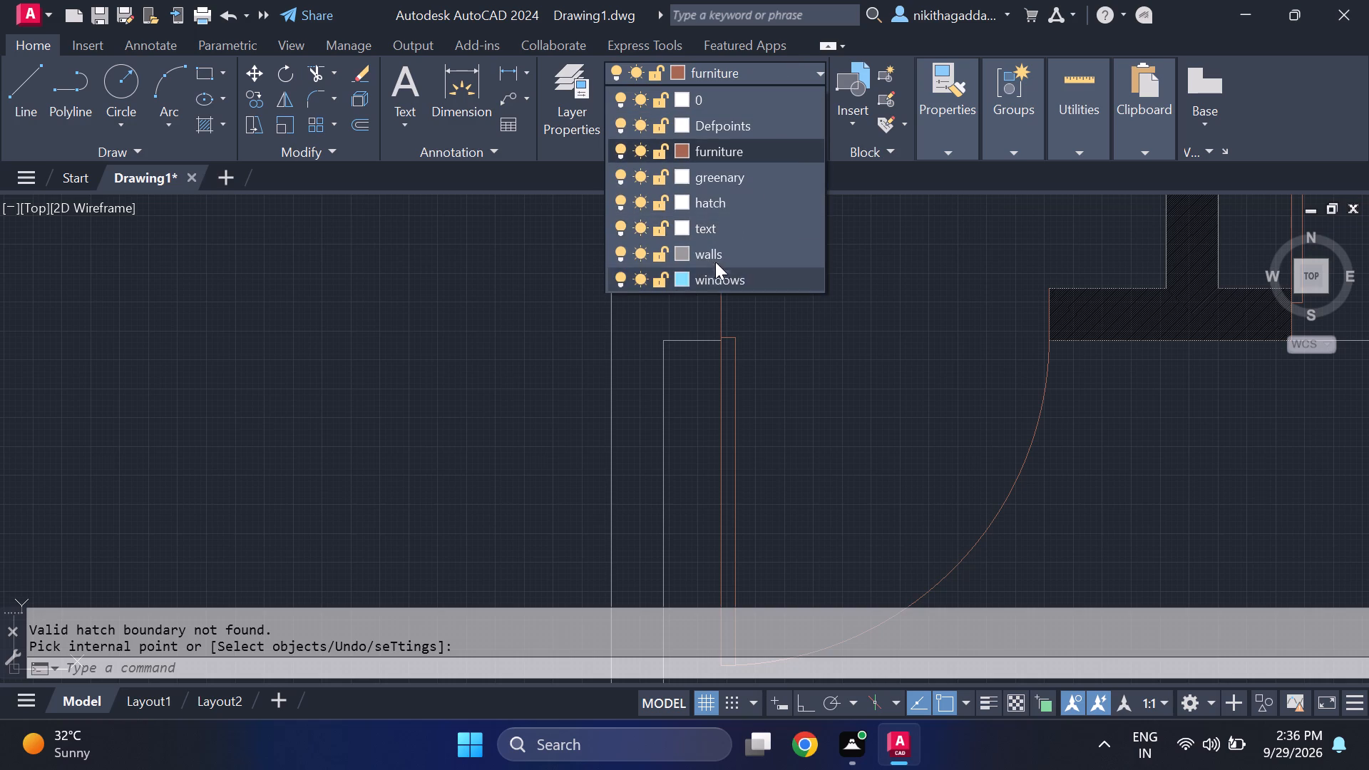
click(715, 257)
key(l)
key(Return)
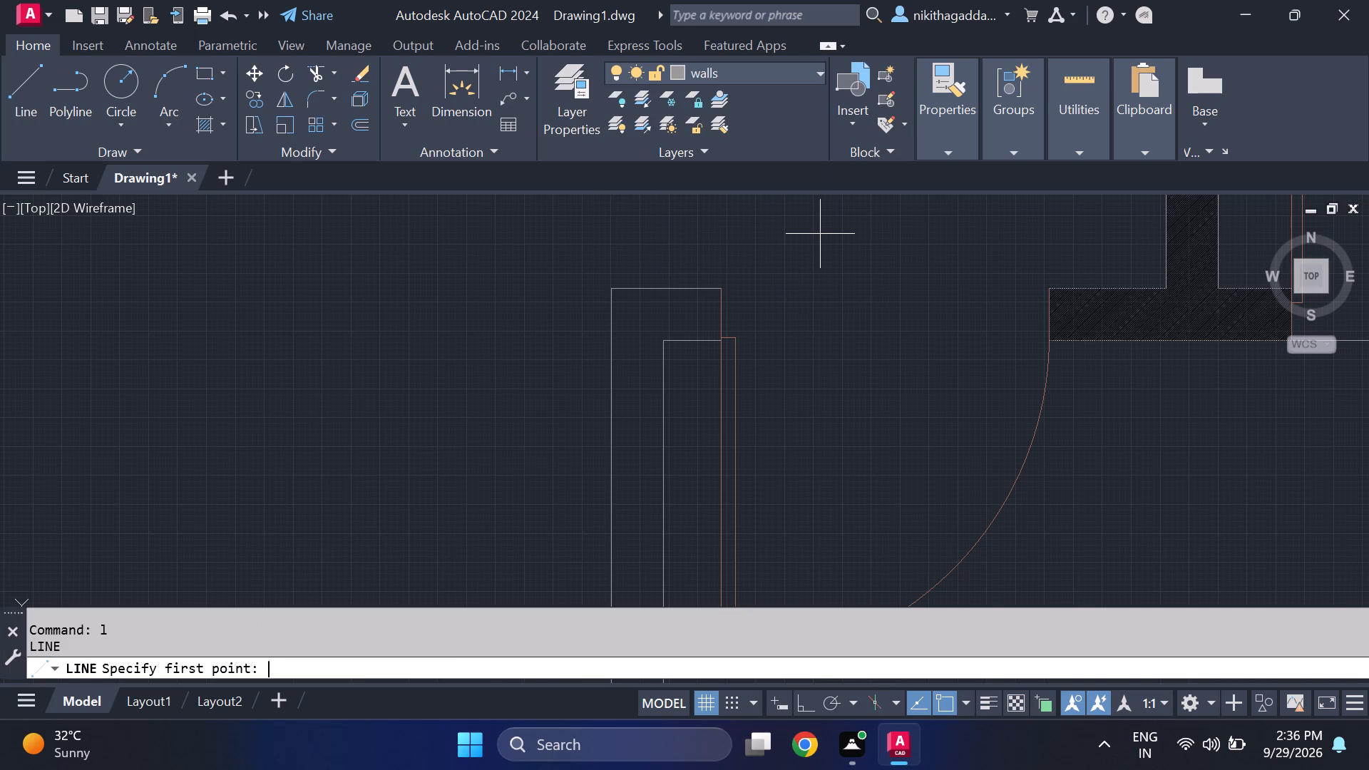
click(696, 290)
click(697, 346)
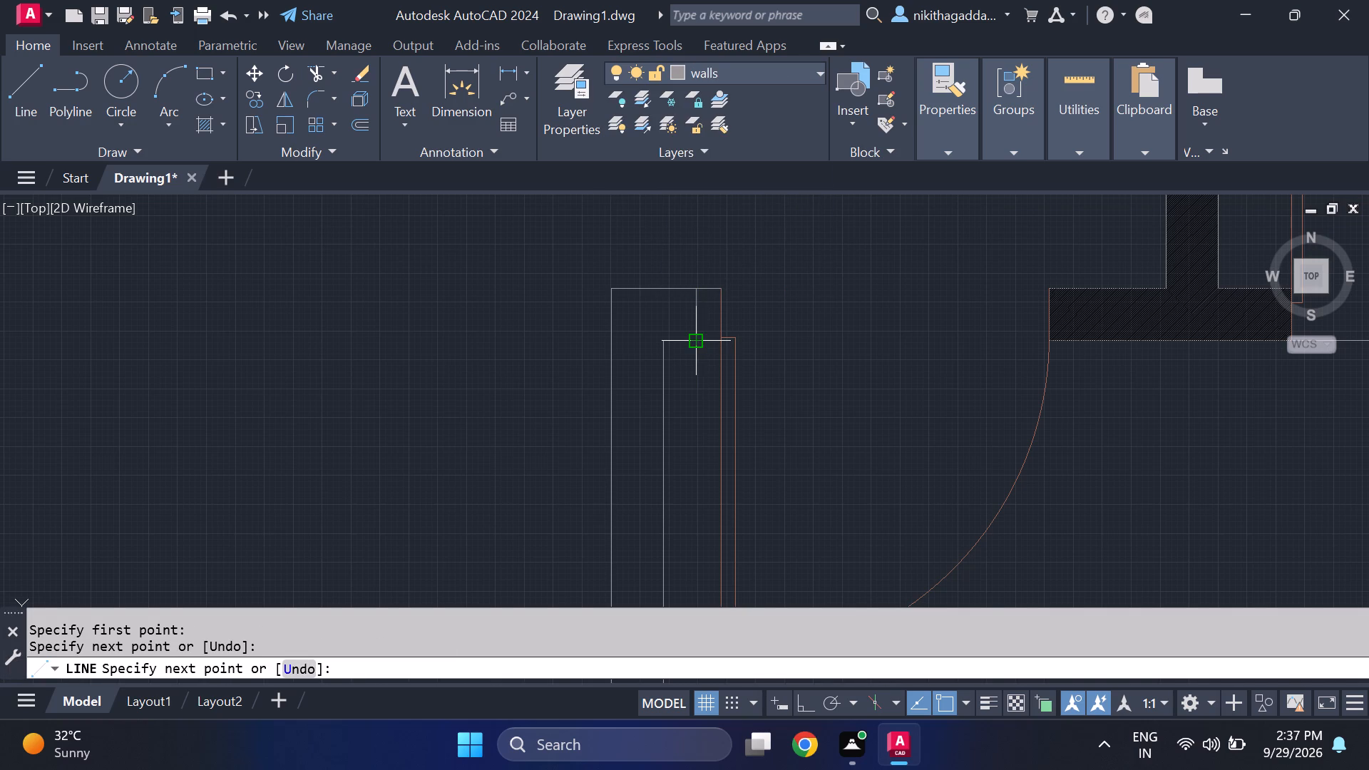
key(Escape)
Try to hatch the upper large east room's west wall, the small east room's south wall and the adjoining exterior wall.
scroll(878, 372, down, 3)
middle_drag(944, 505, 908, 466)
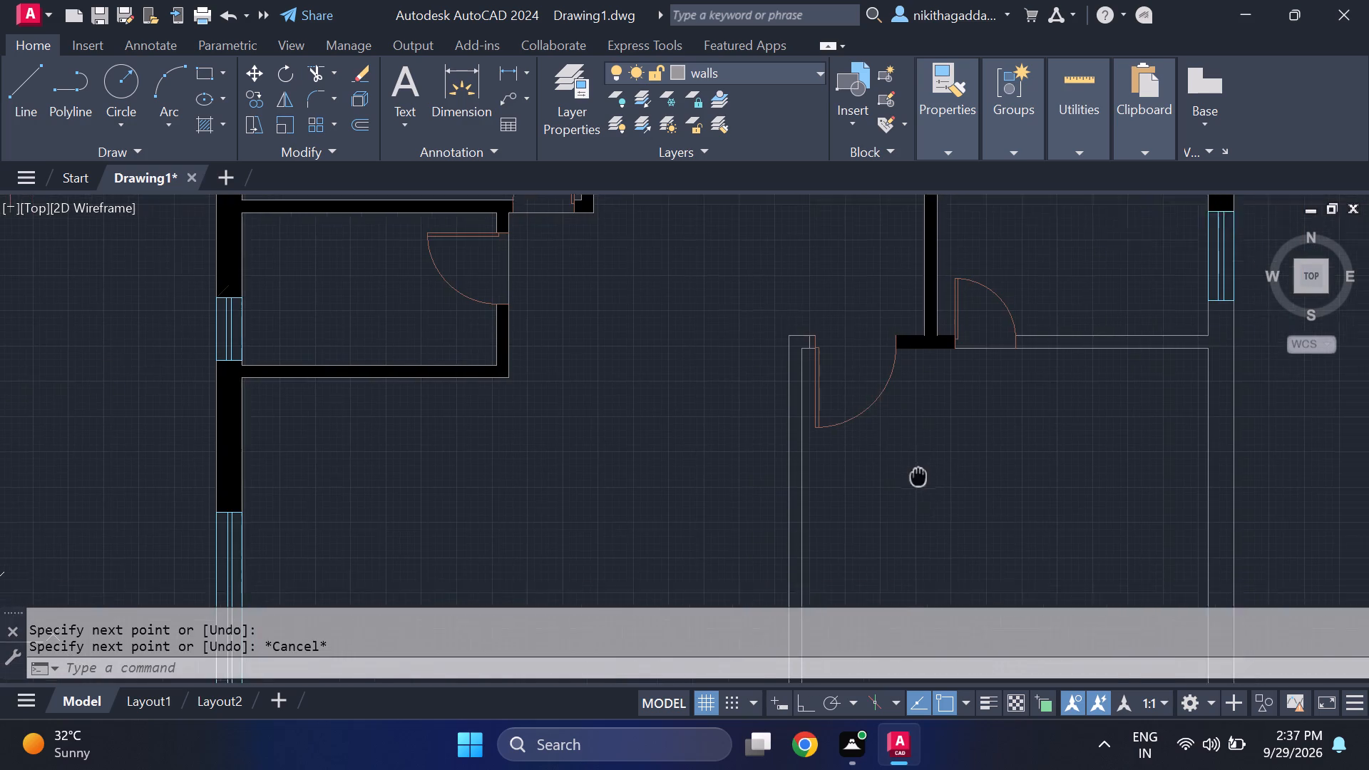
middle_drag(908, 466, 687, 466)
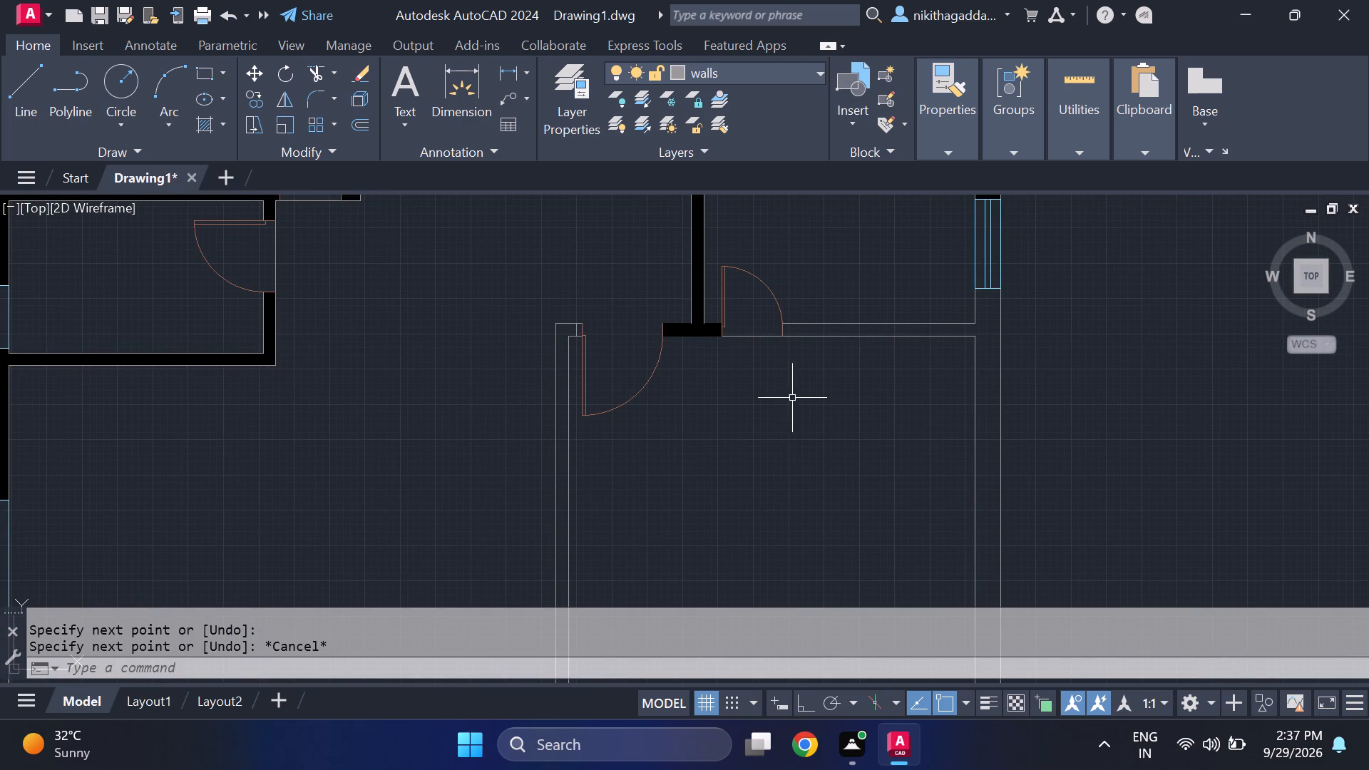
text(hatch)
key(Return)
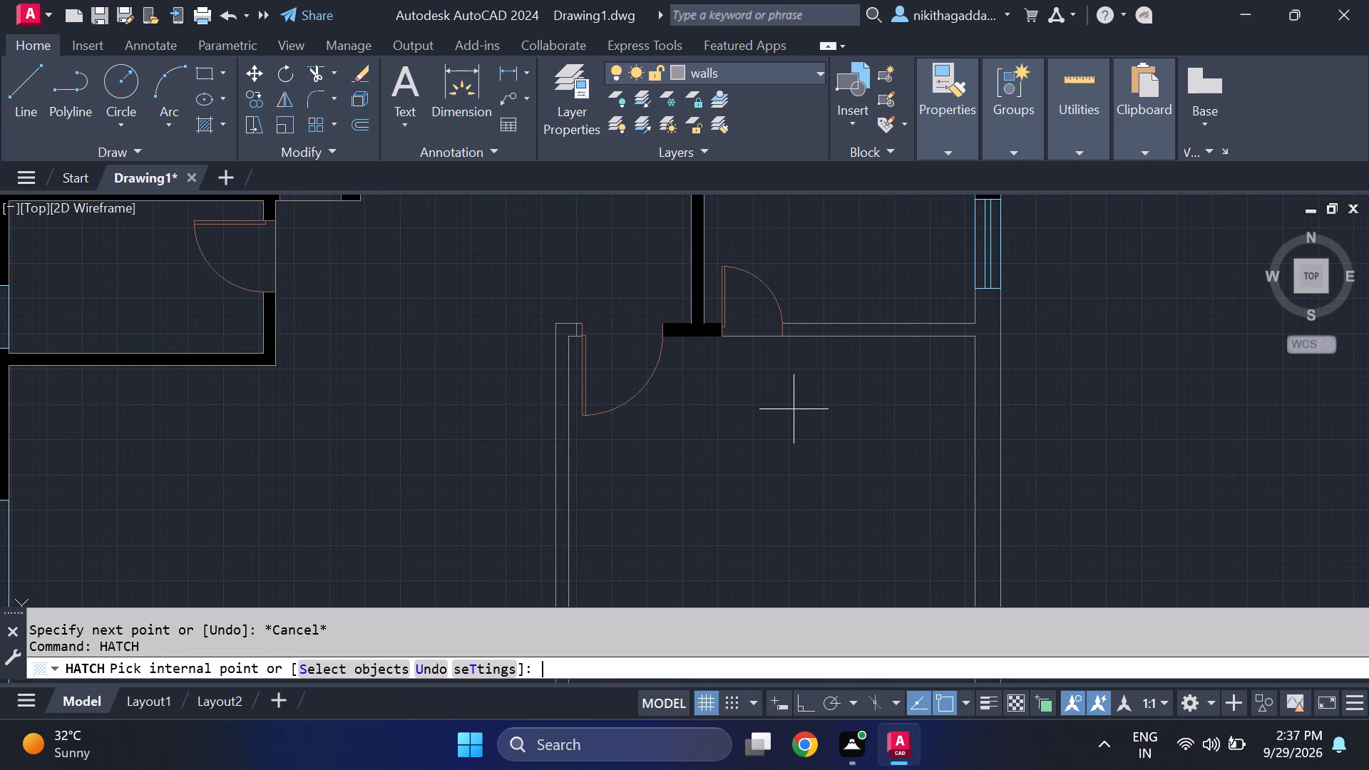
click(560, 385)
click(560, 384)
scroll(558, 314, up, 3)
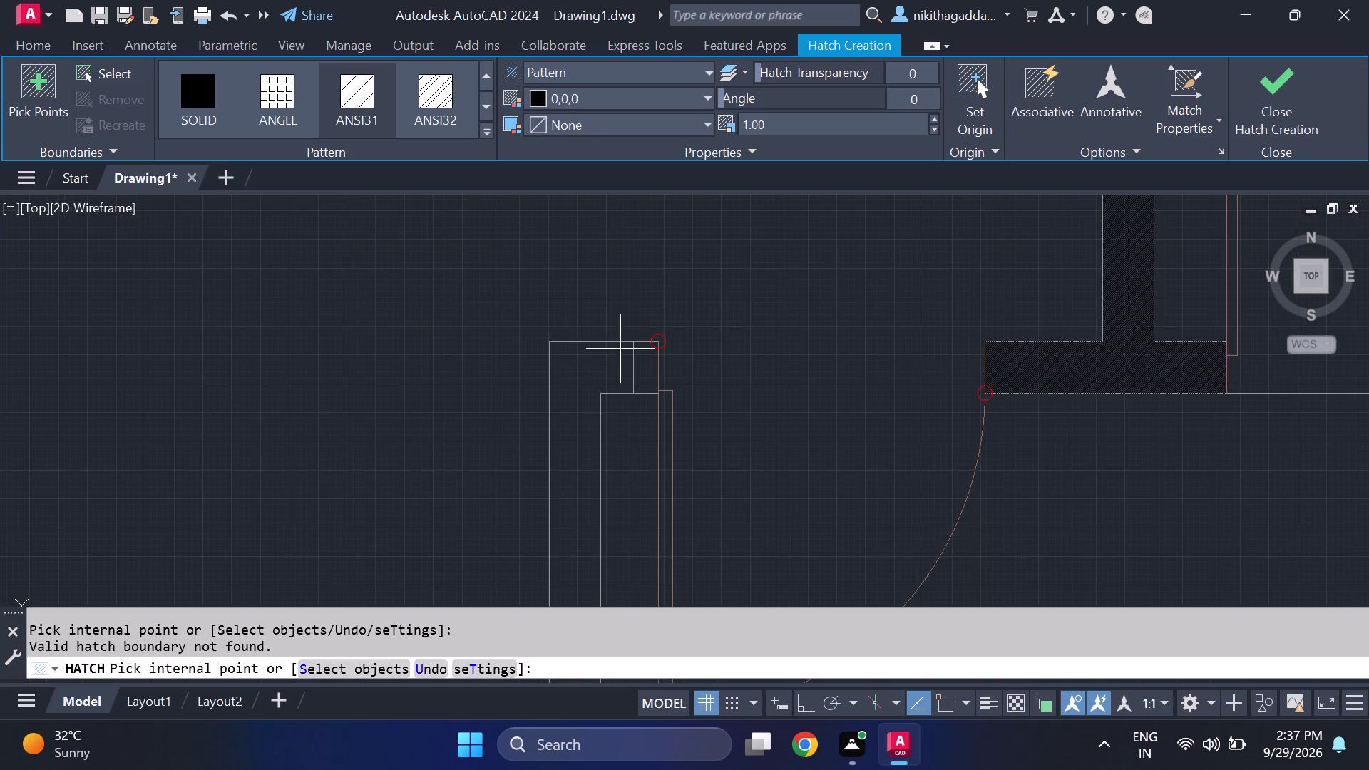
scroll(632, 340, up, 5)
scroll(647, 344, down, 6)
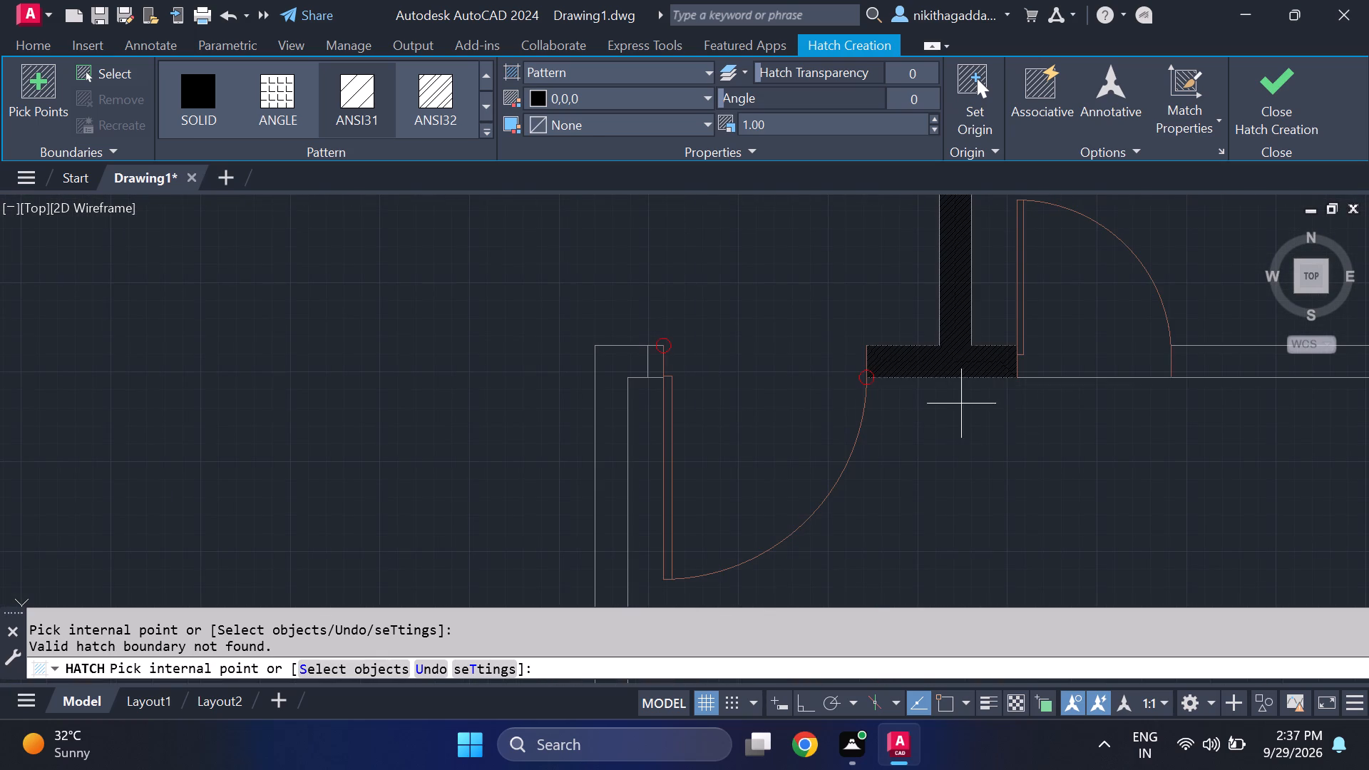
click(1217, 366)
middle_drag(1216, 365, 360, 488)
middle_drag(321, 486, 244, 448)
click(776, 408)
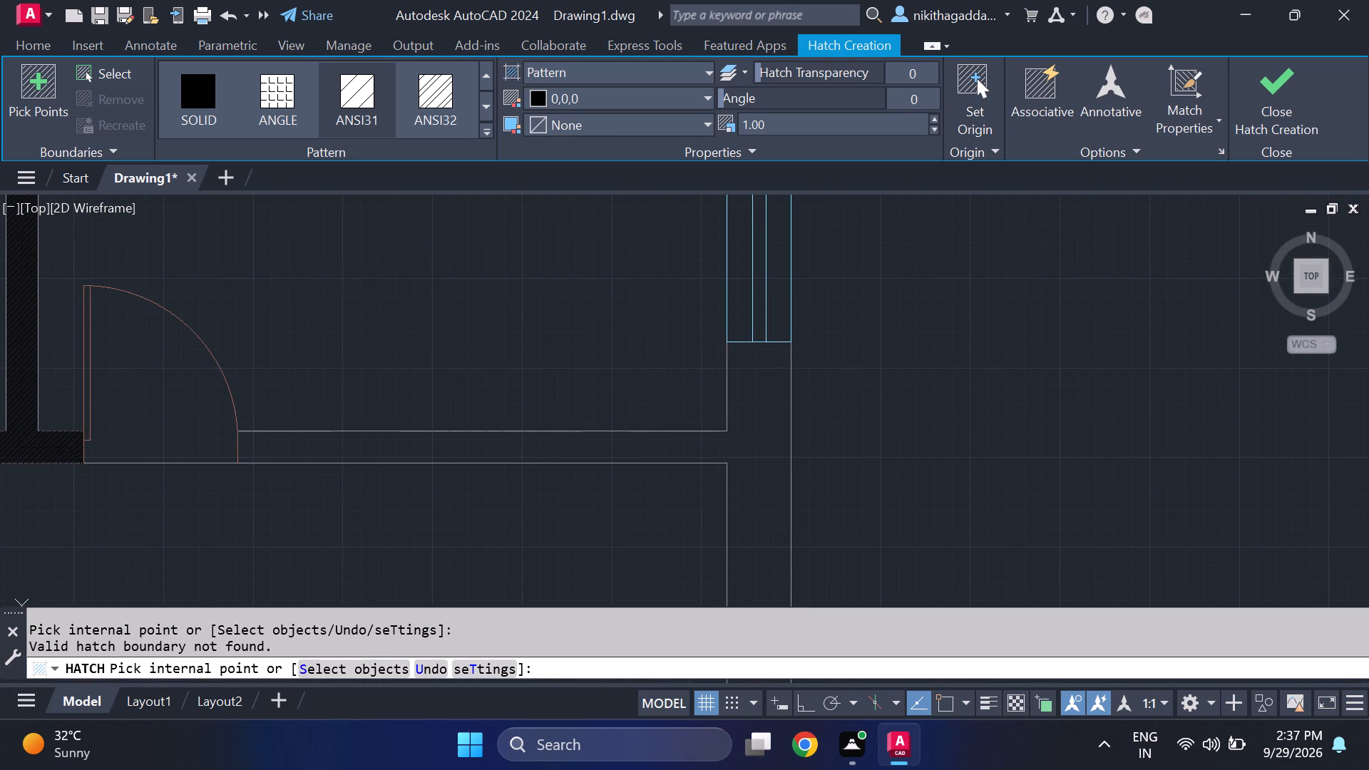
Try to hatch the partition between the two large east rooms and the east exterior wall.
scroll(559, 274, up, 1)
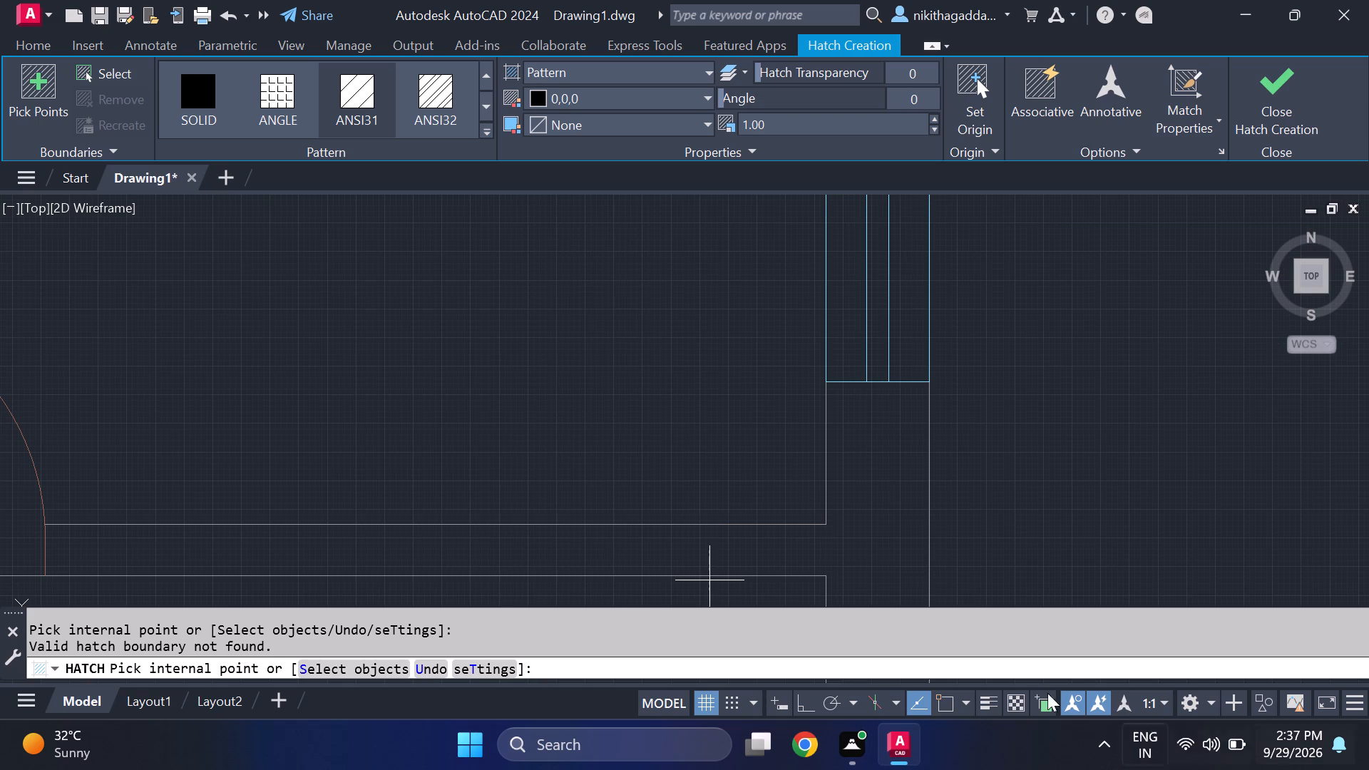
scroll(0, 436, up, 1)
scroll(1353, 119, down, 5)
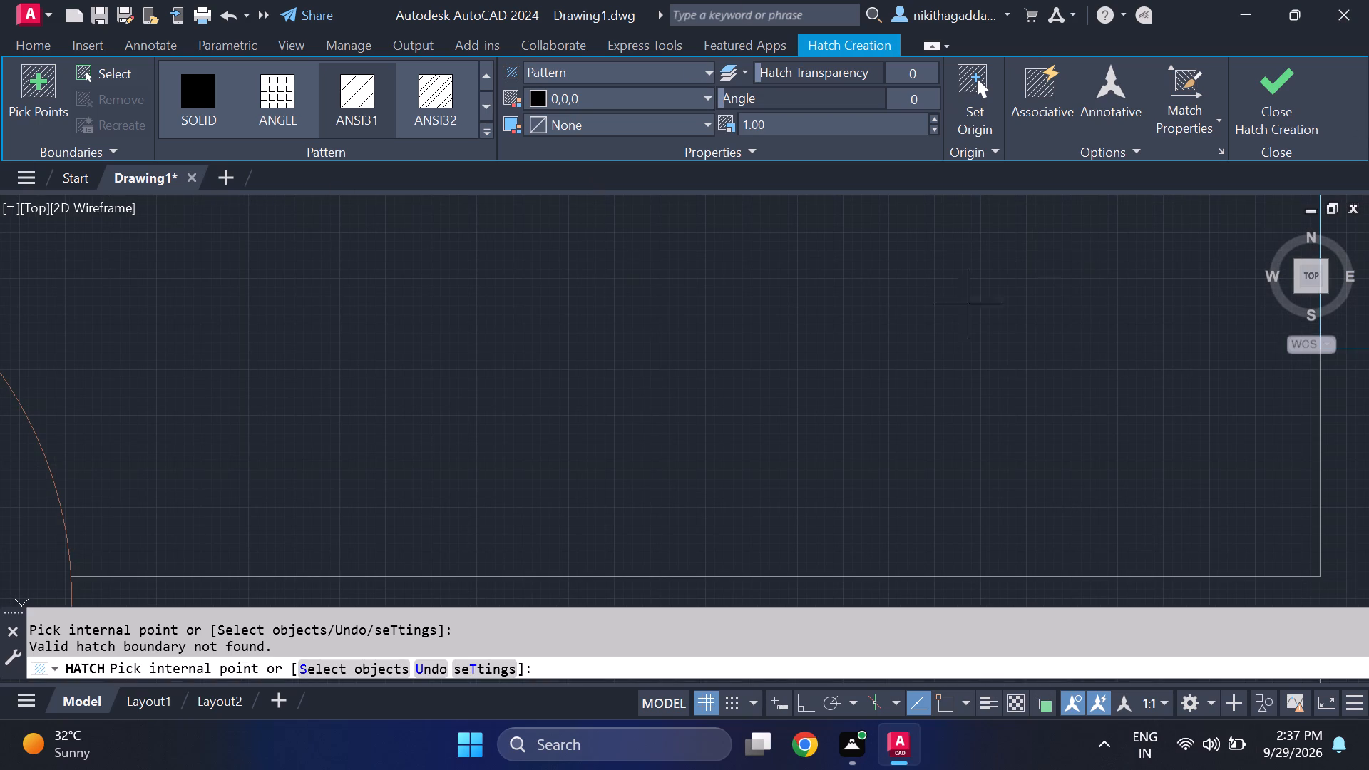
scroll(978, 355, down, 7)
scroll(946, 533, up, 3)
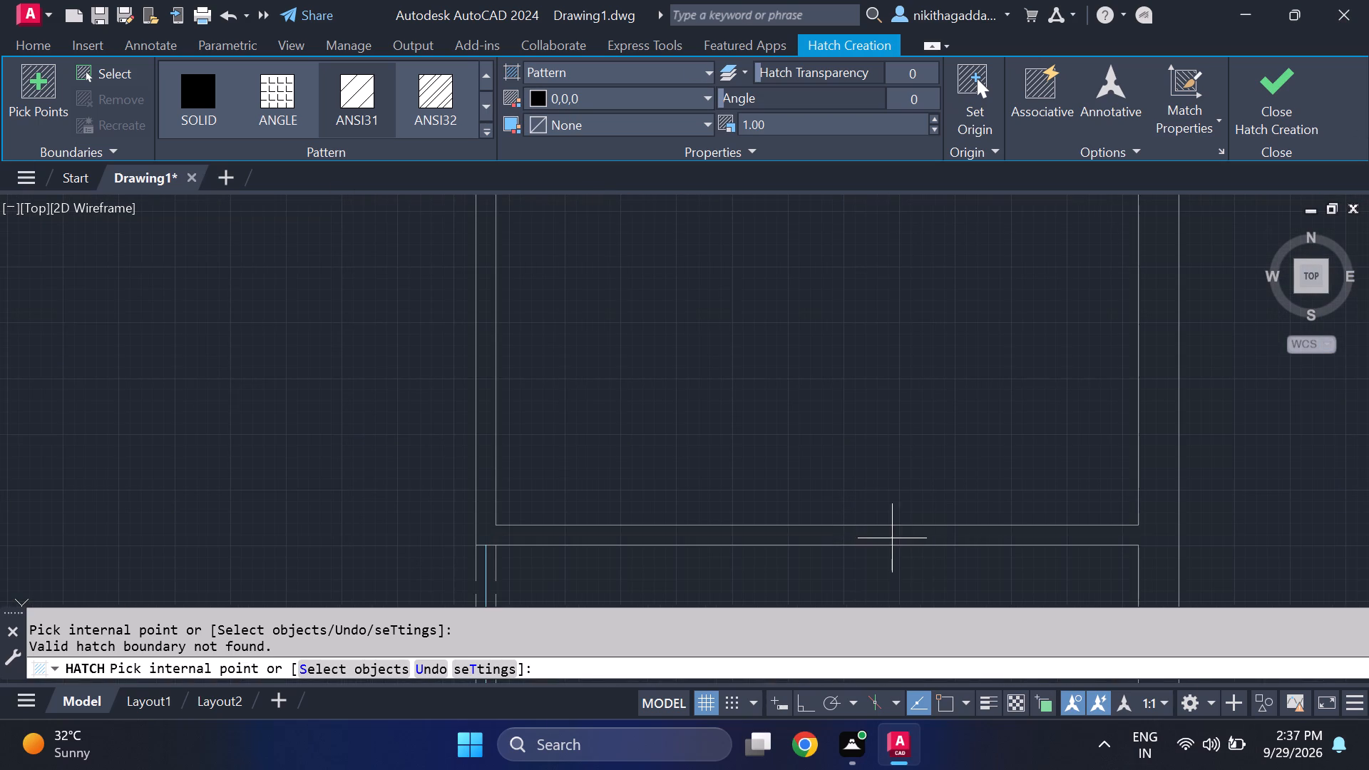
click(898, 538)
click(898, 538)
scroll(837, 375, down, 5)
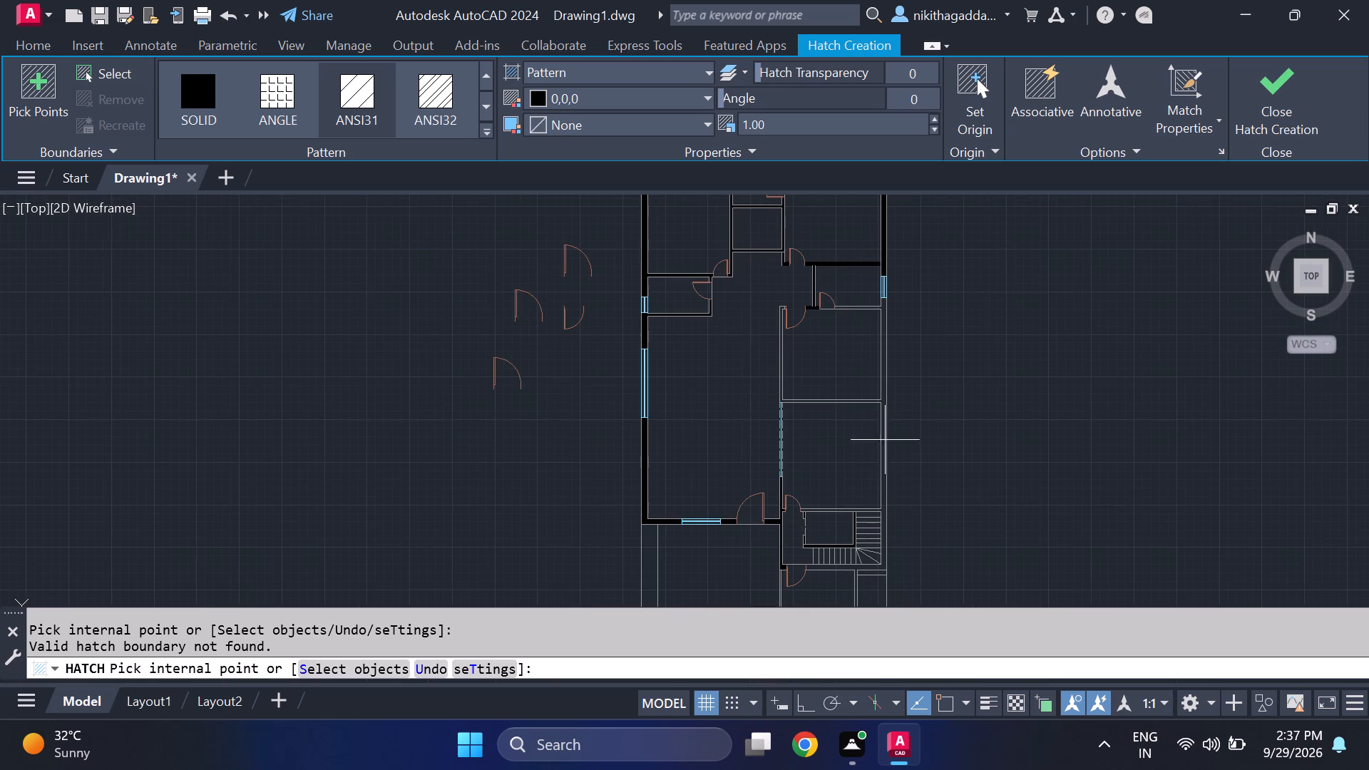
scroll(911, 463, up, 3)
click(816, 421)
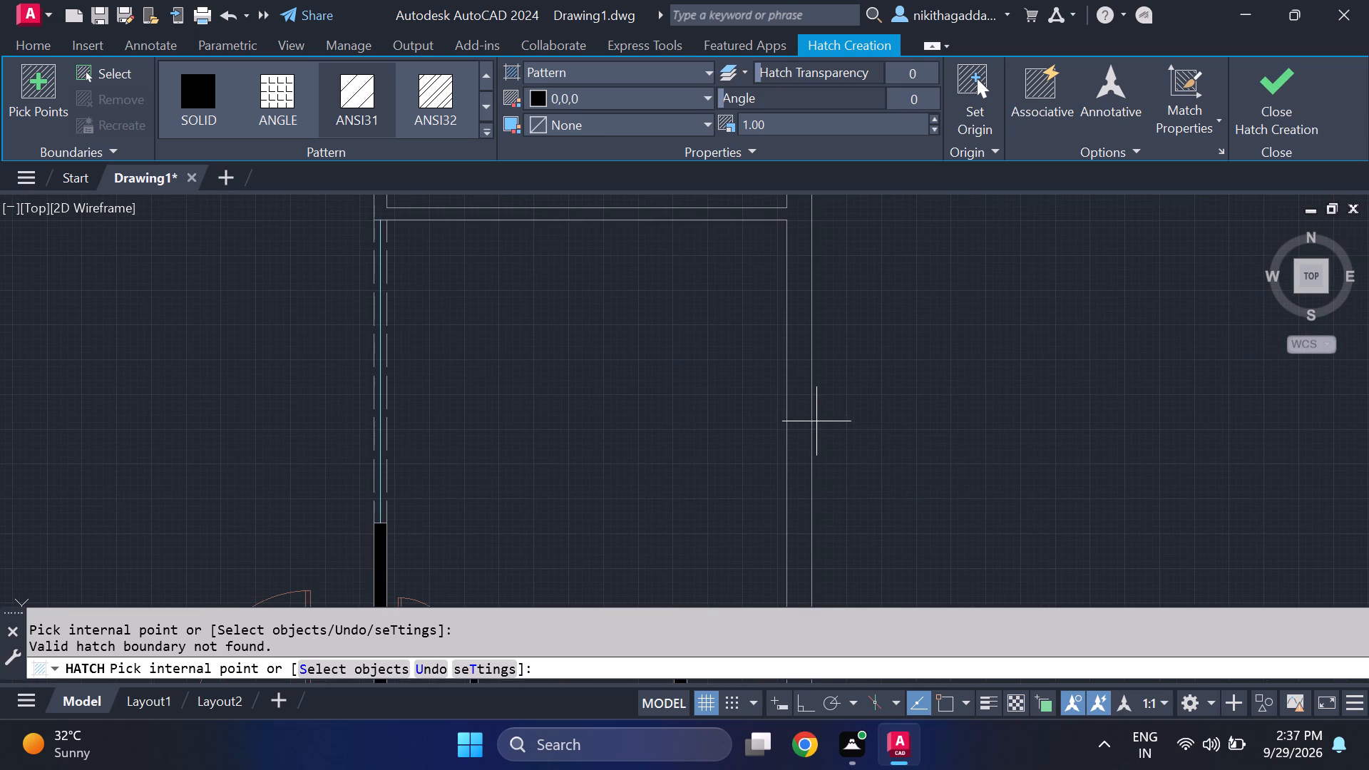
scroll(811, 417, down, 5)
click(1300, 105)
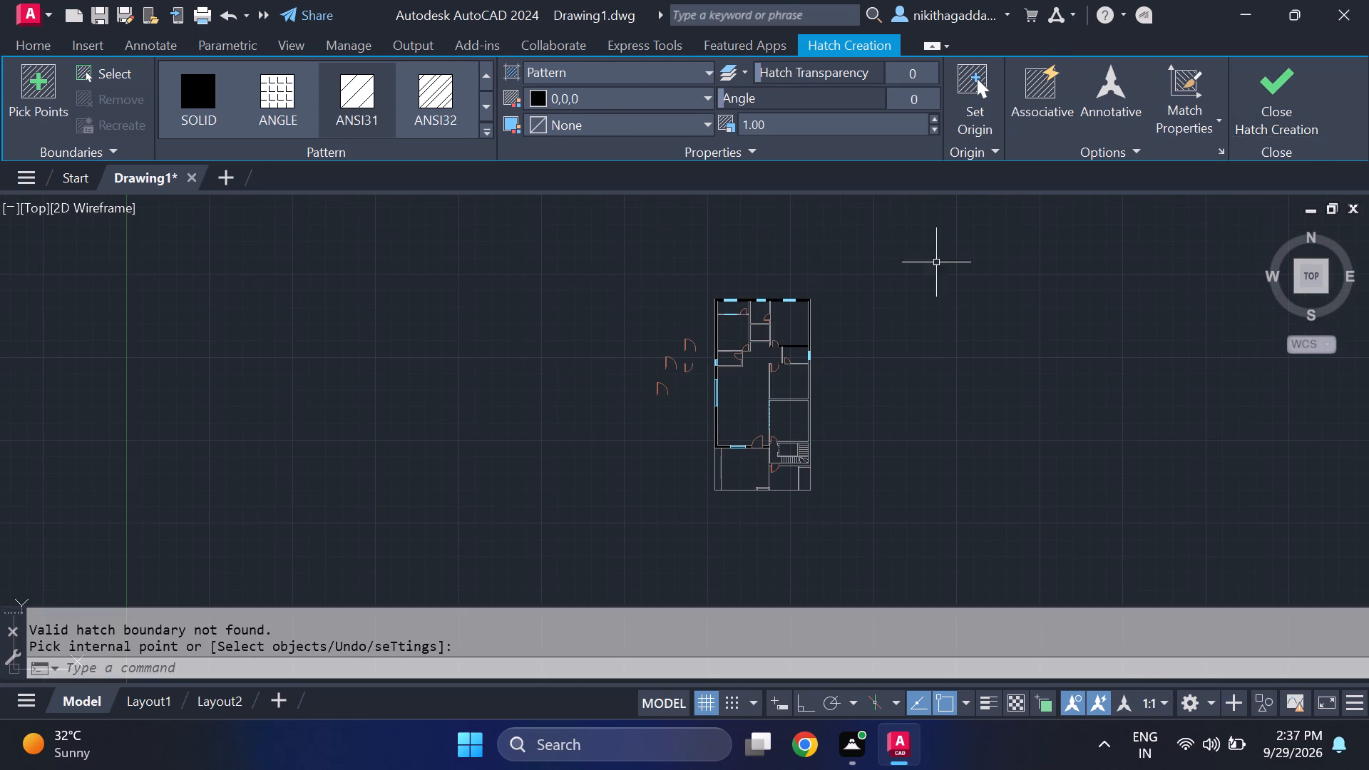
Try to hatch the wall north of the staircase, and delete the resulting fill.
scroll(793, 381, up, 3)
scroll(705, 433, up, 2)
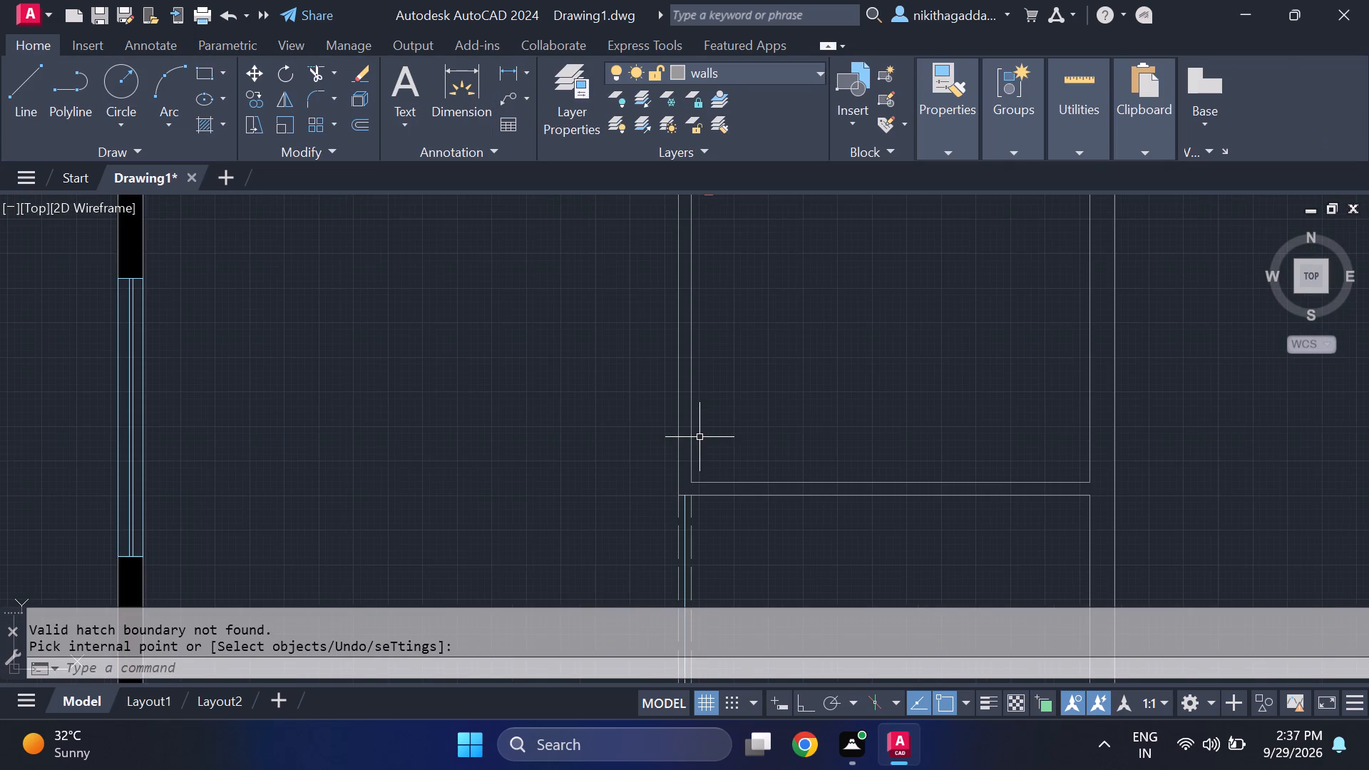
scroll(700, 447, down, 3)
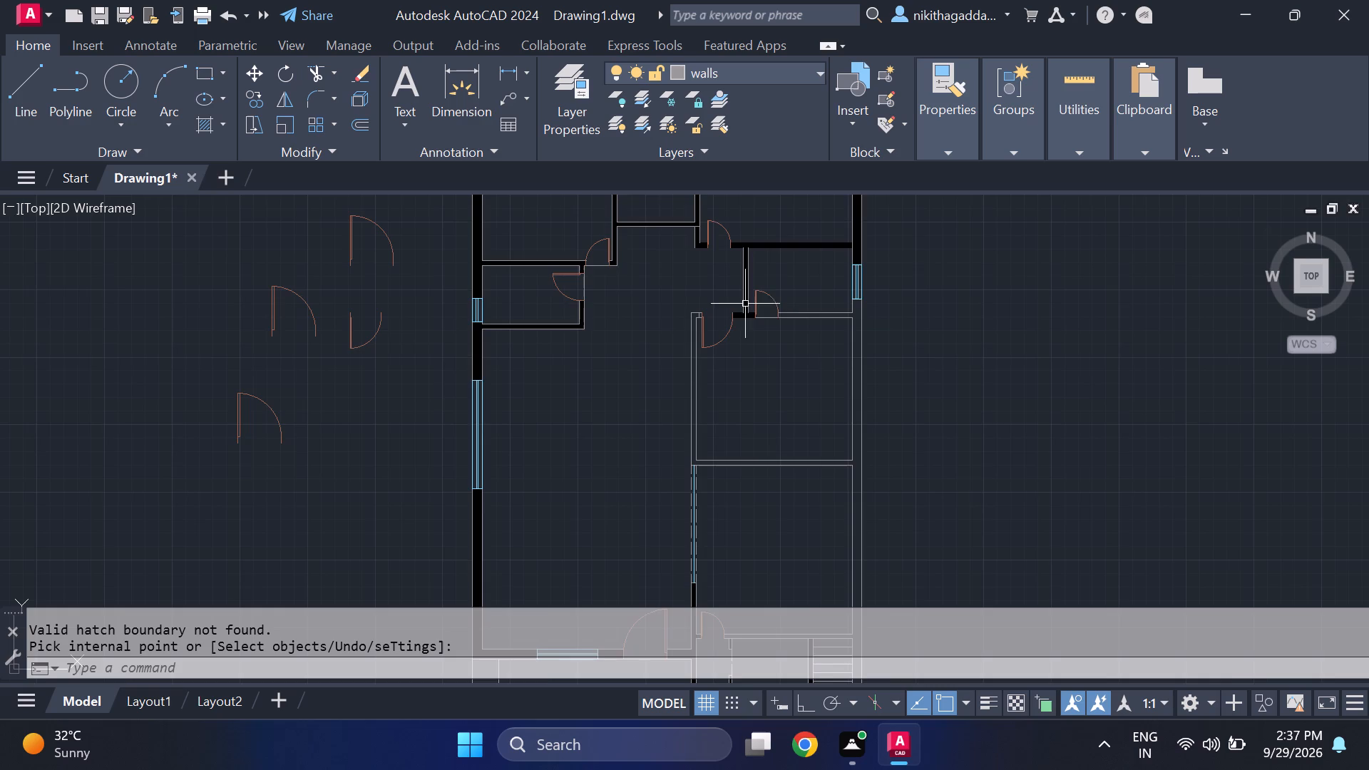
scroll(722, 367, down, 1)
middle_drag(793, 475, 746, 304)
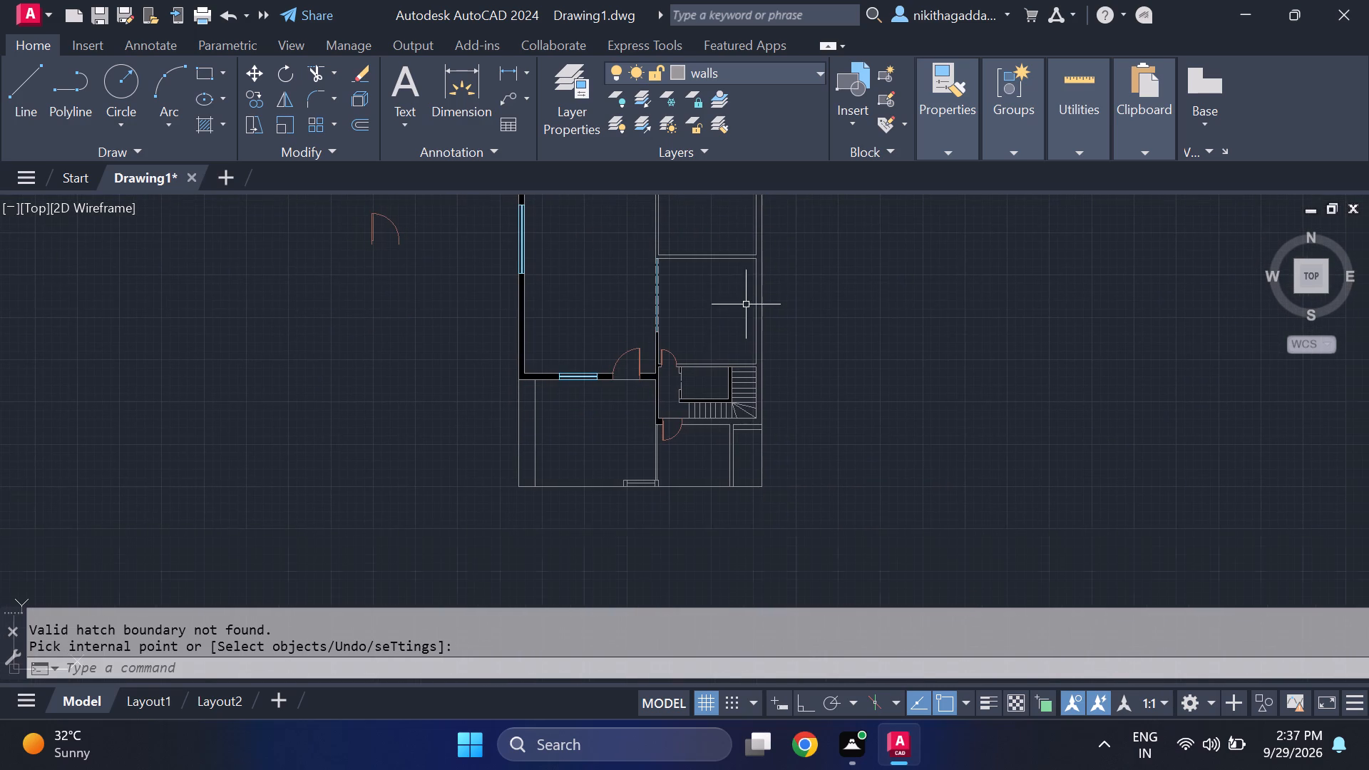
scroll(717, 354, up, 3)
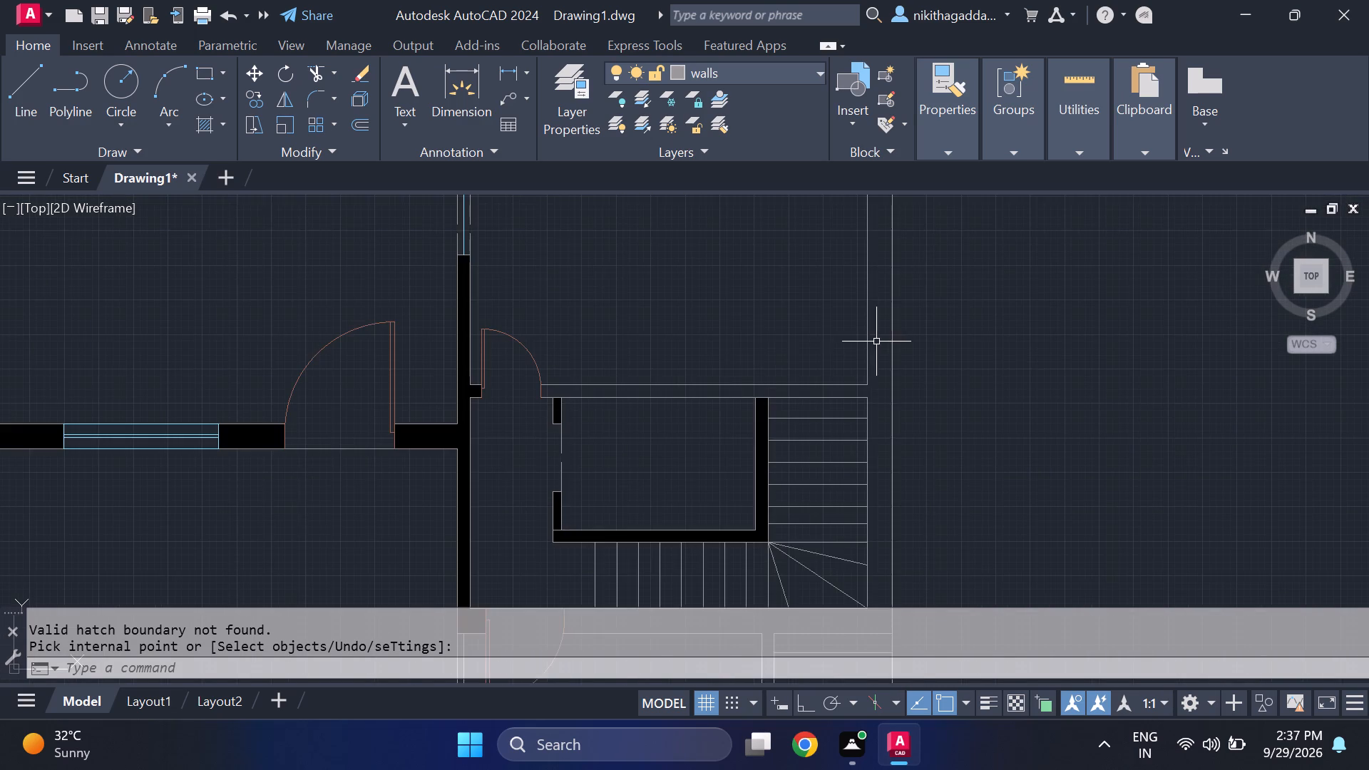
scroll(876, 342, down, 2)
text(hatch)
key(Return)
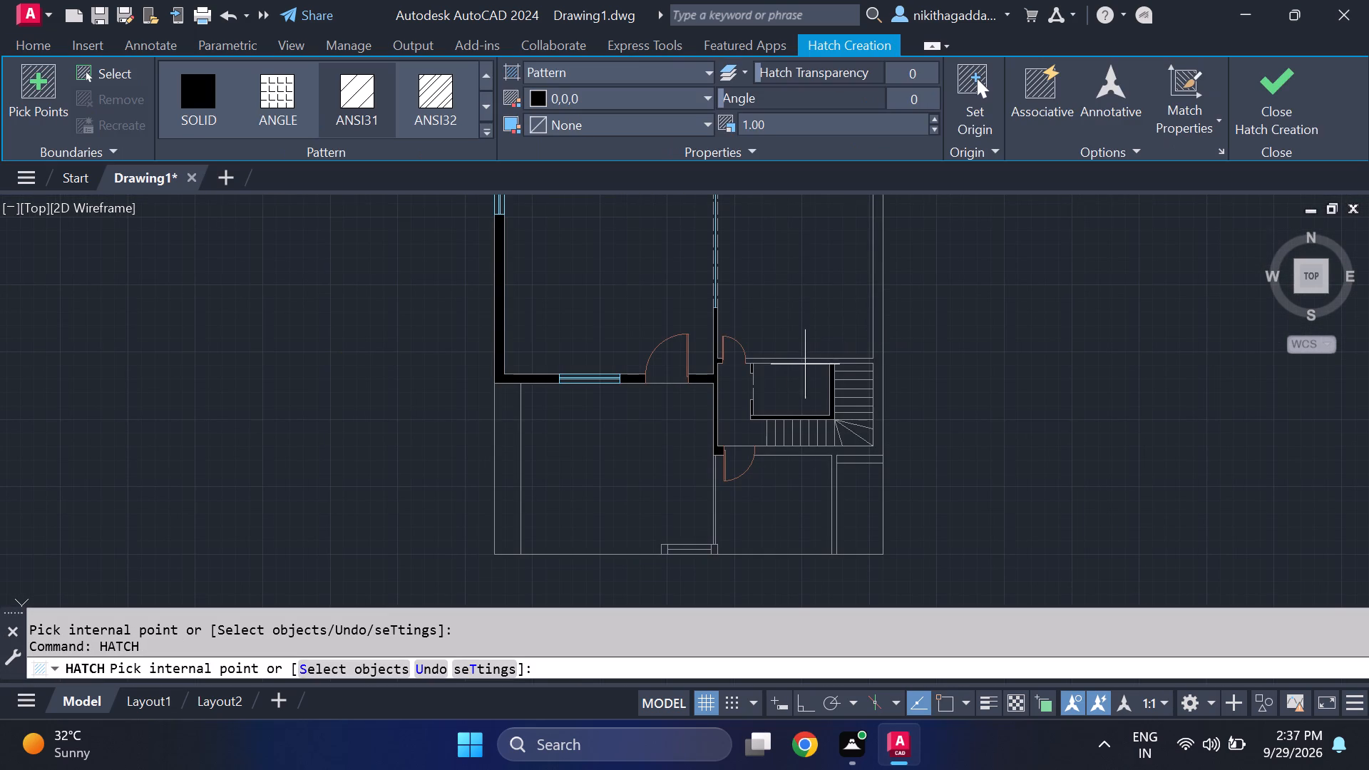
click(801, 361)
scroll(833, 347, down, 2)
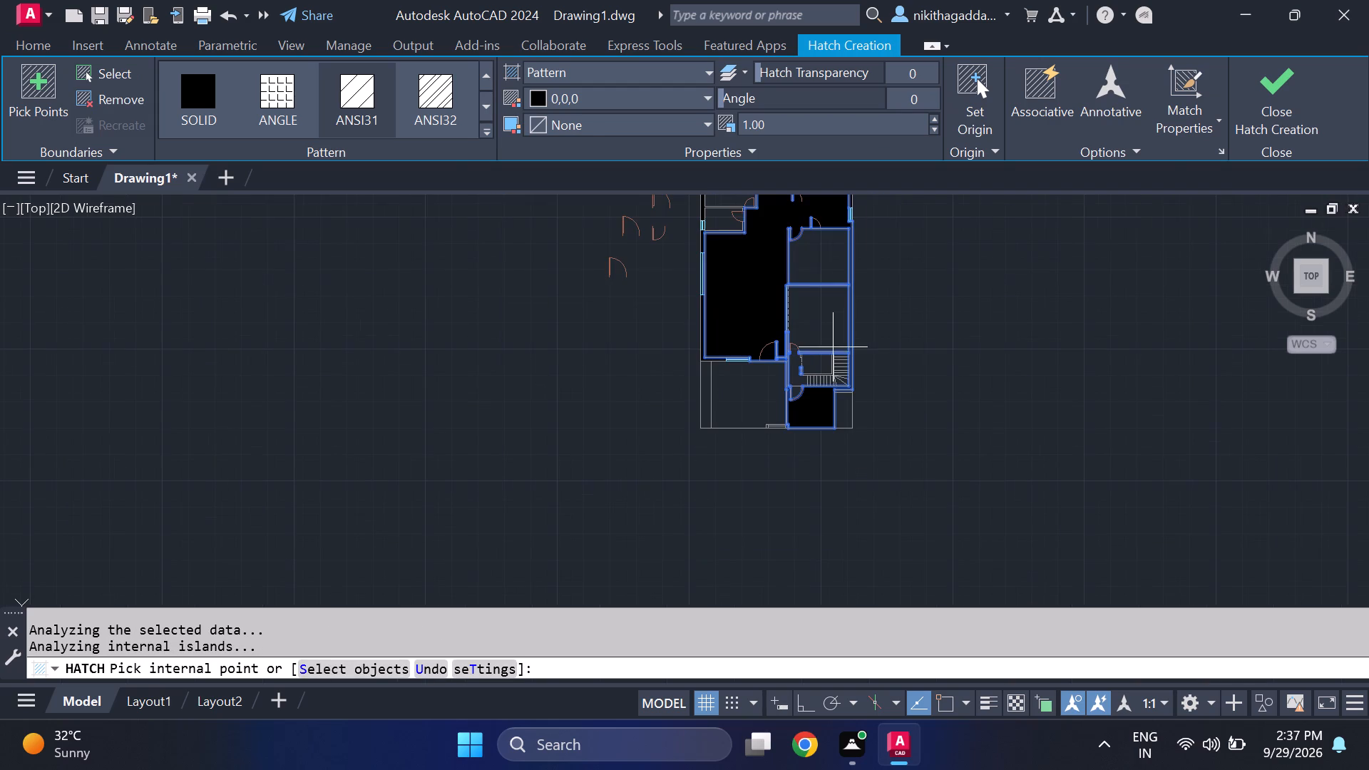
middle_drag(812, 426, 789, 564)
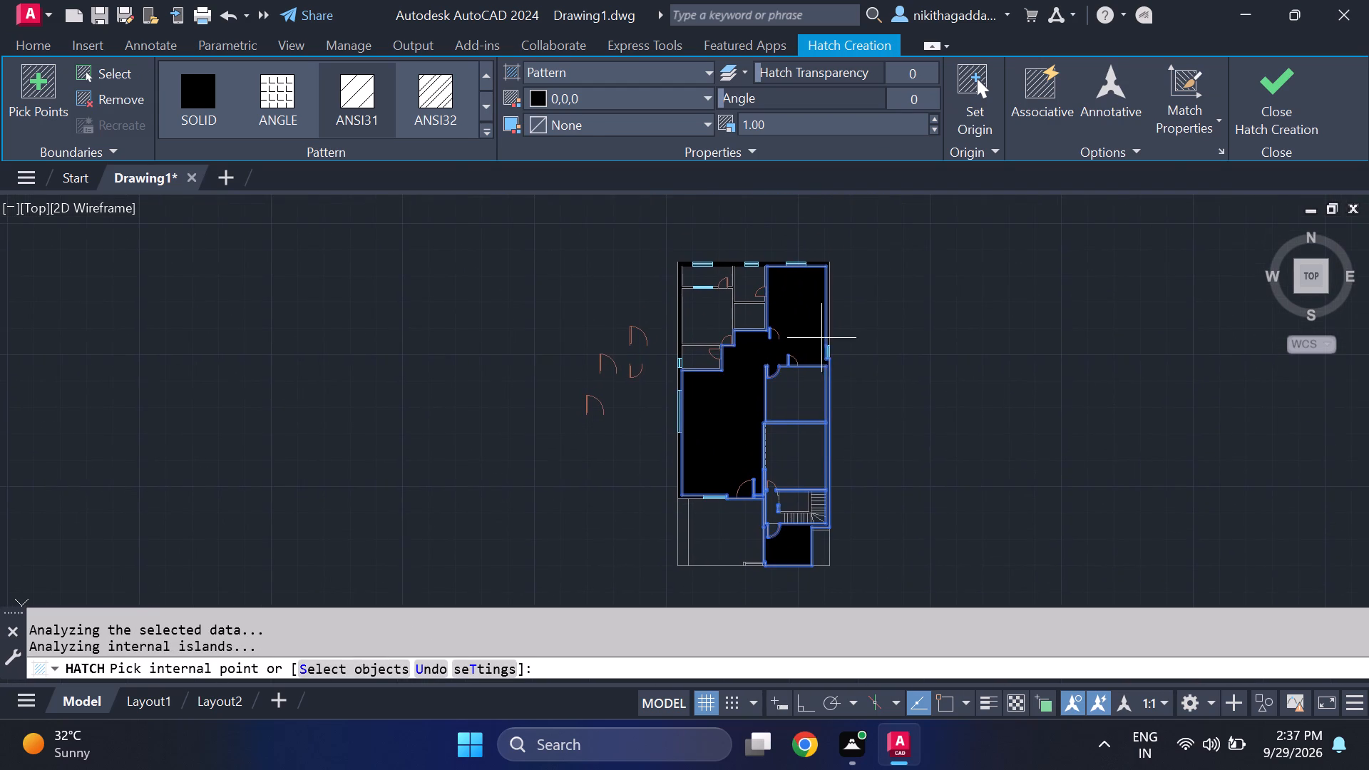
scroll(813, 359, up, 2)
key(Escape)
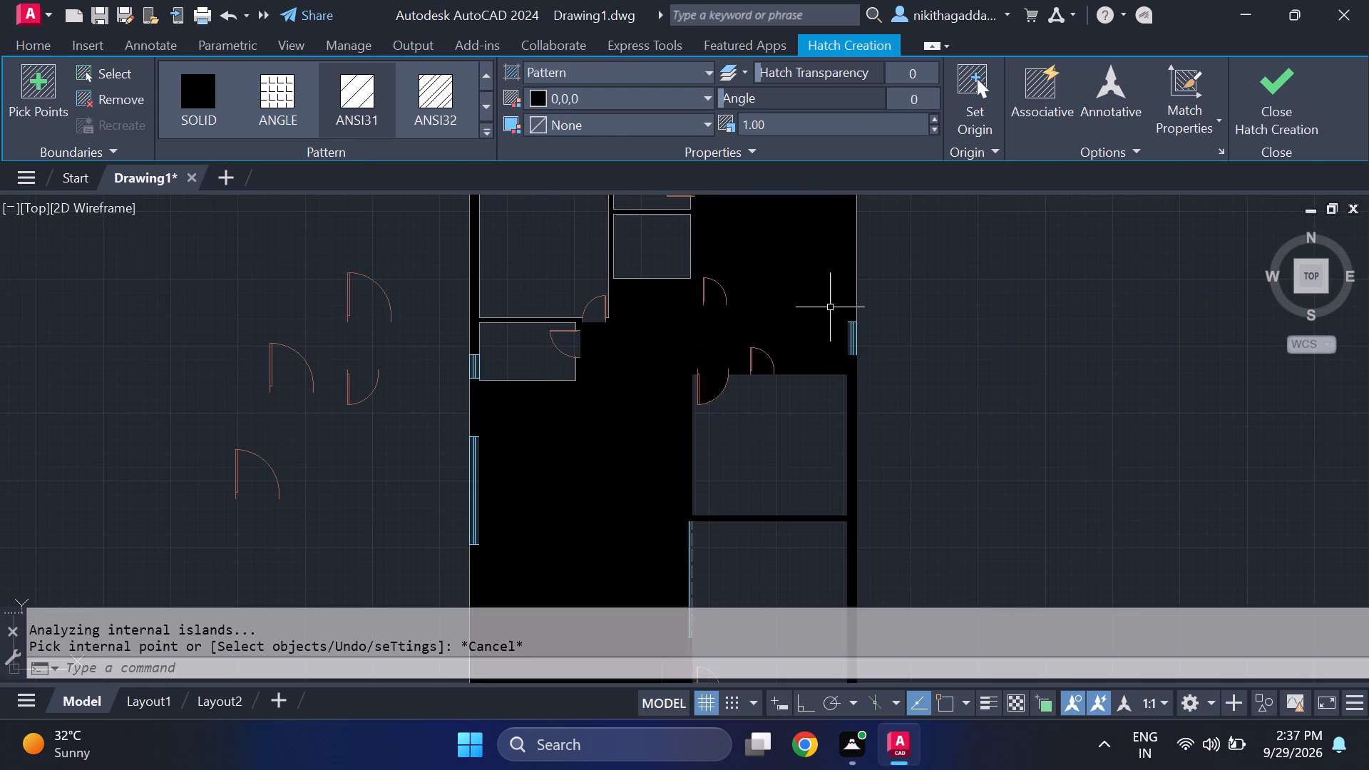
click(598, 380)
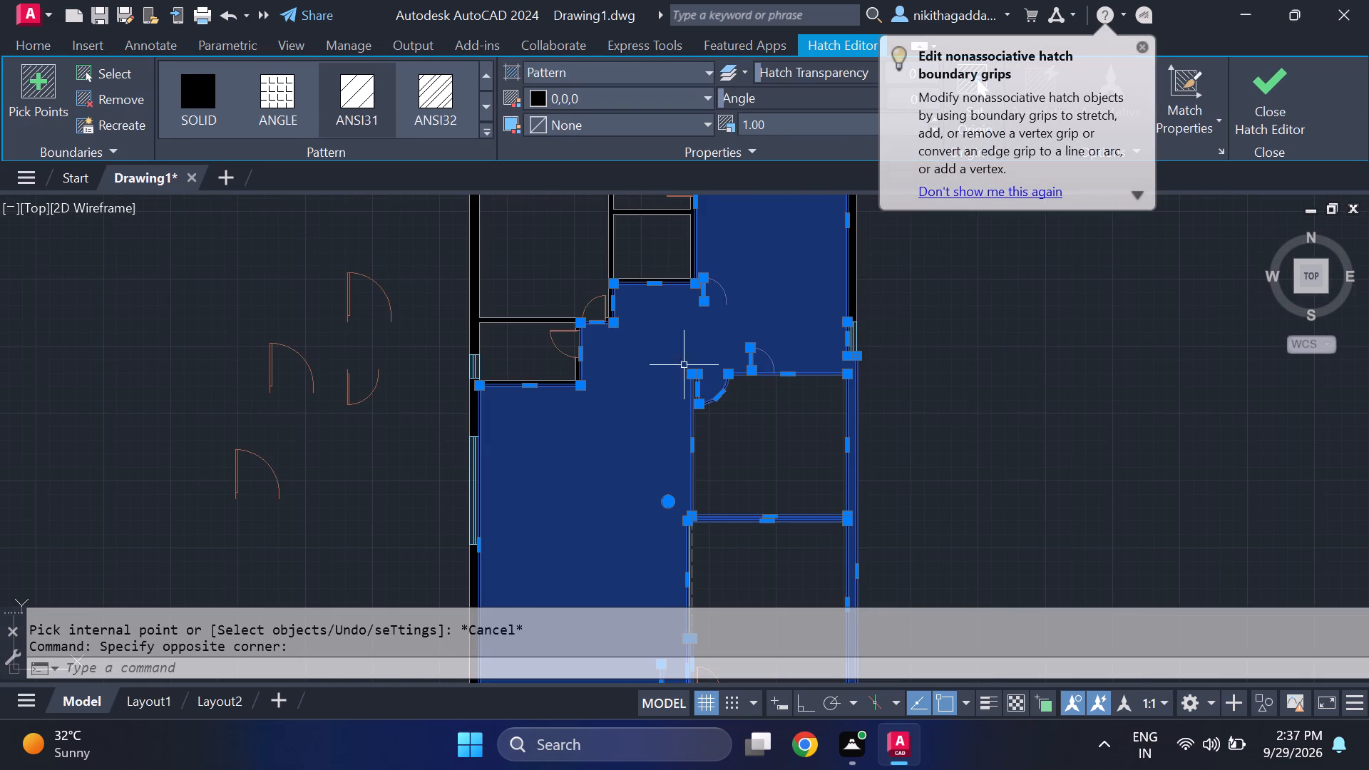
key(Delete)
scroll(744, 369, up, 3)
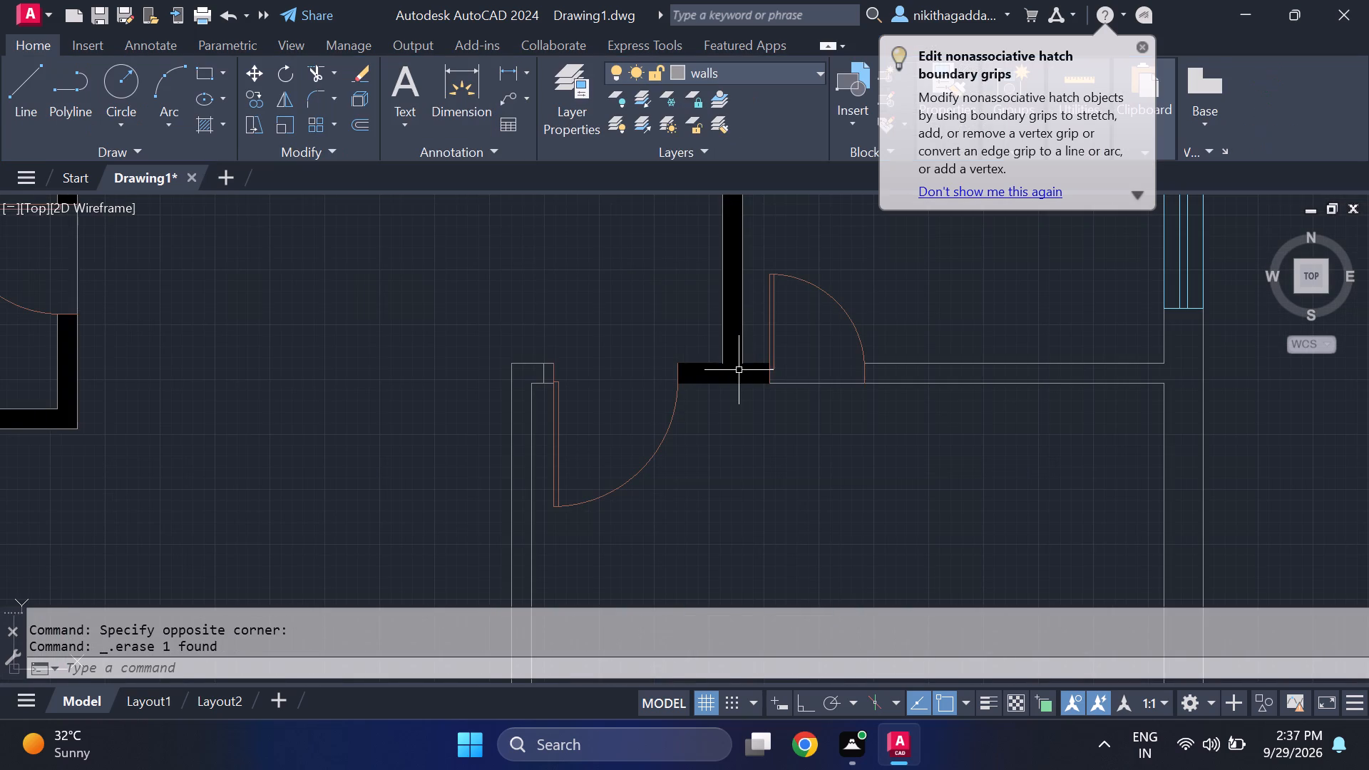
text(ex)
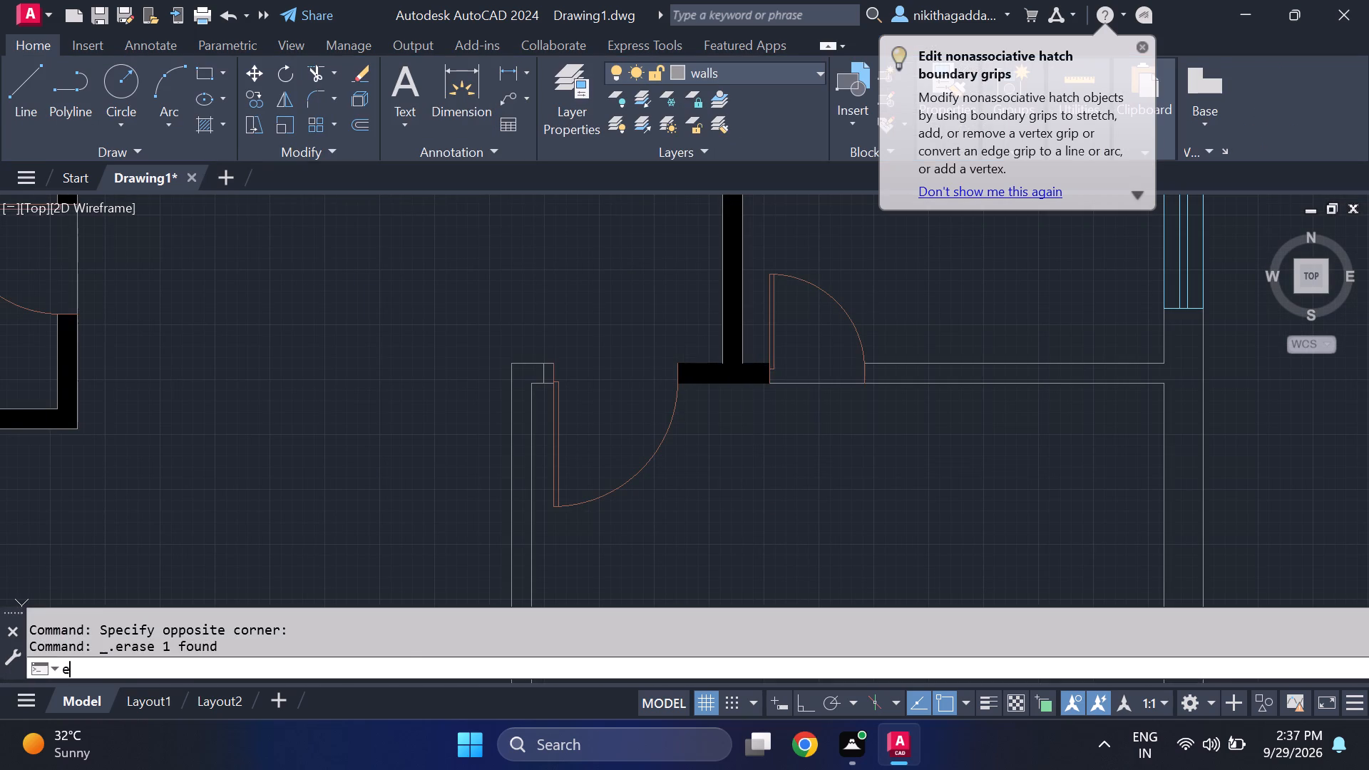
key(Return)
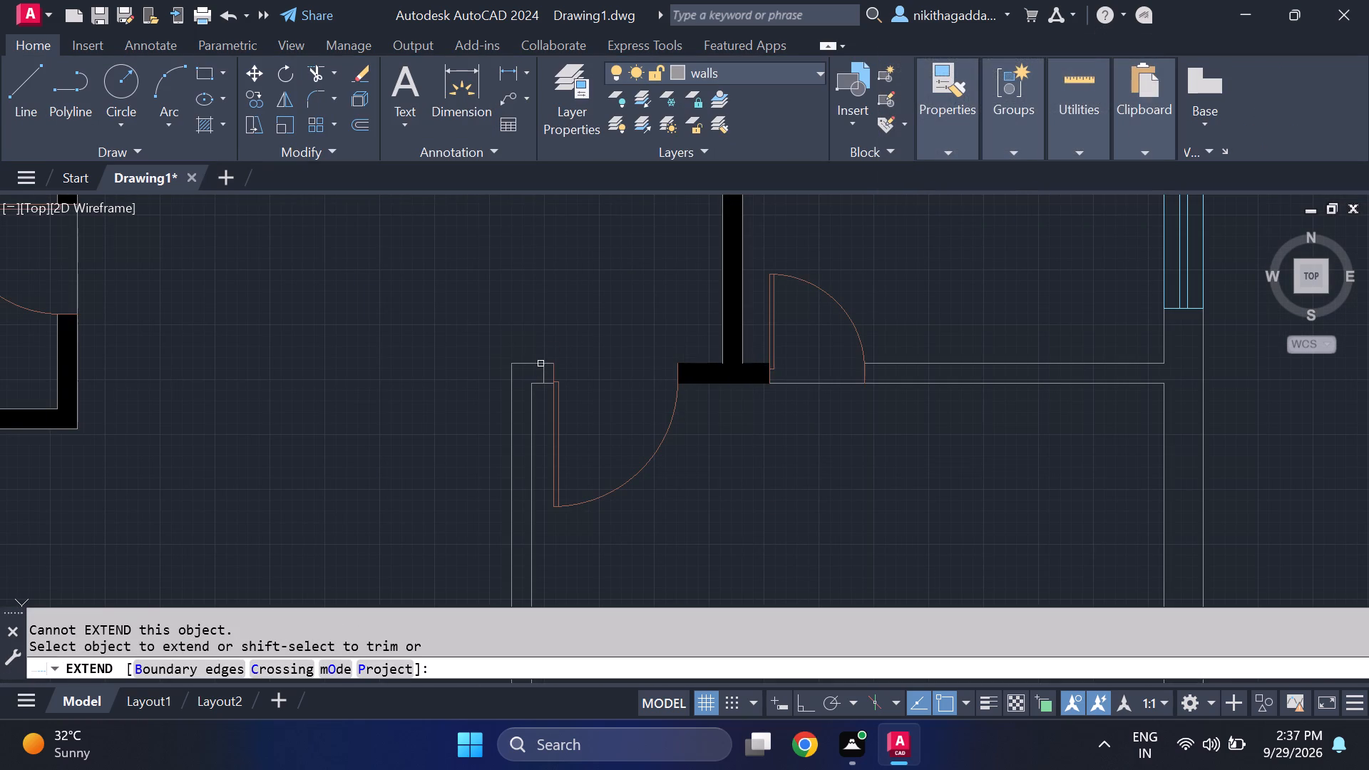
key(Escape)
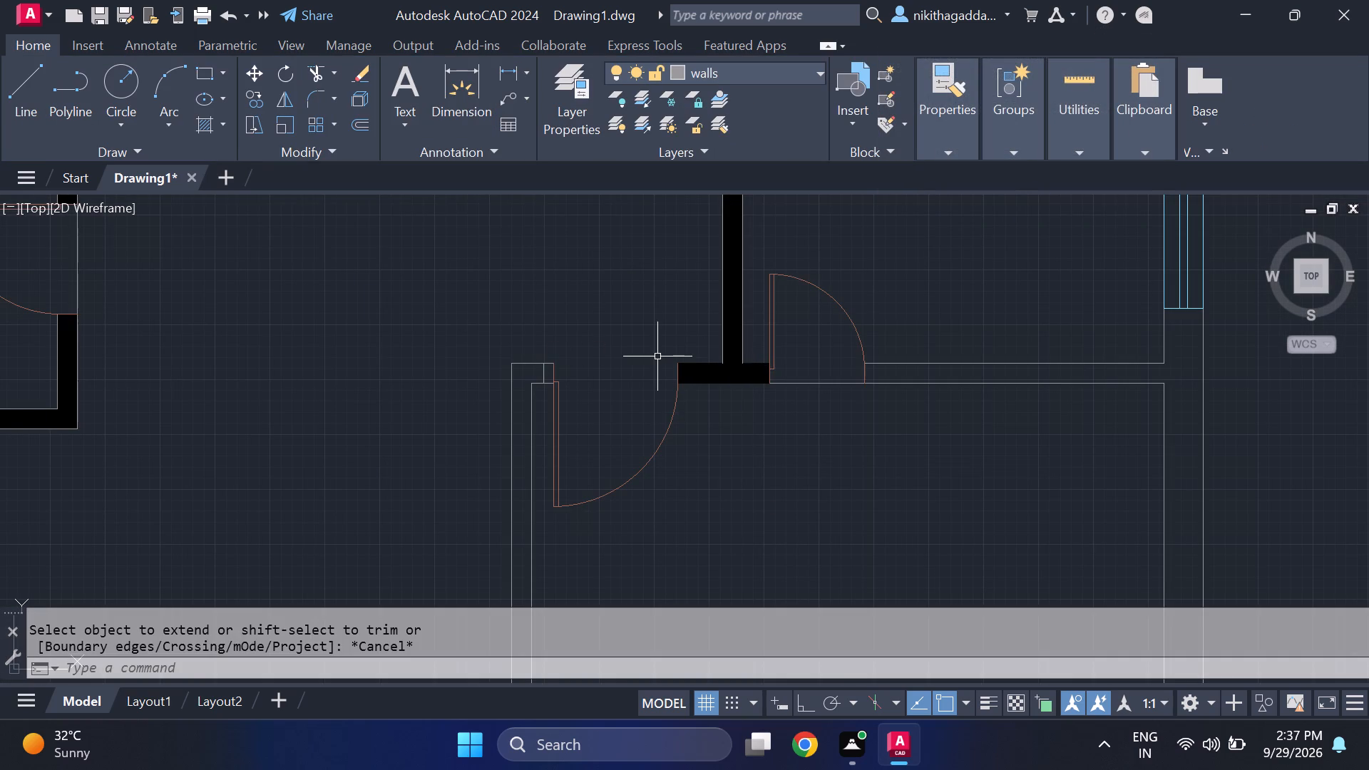
Draw a line closing the north side of the upper large east room's doorway, from the wall stub to the hatched wall.
key(l)
key(Return)
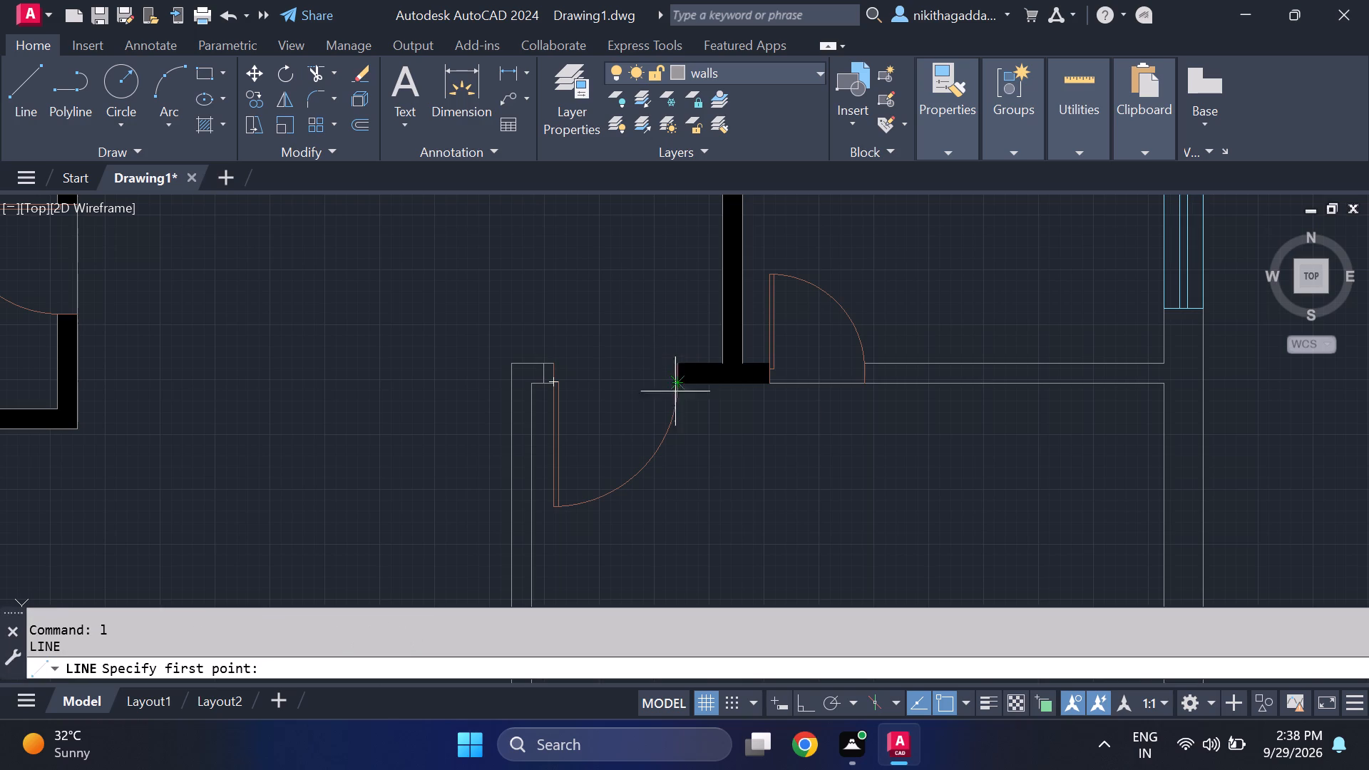
click(555, 356)
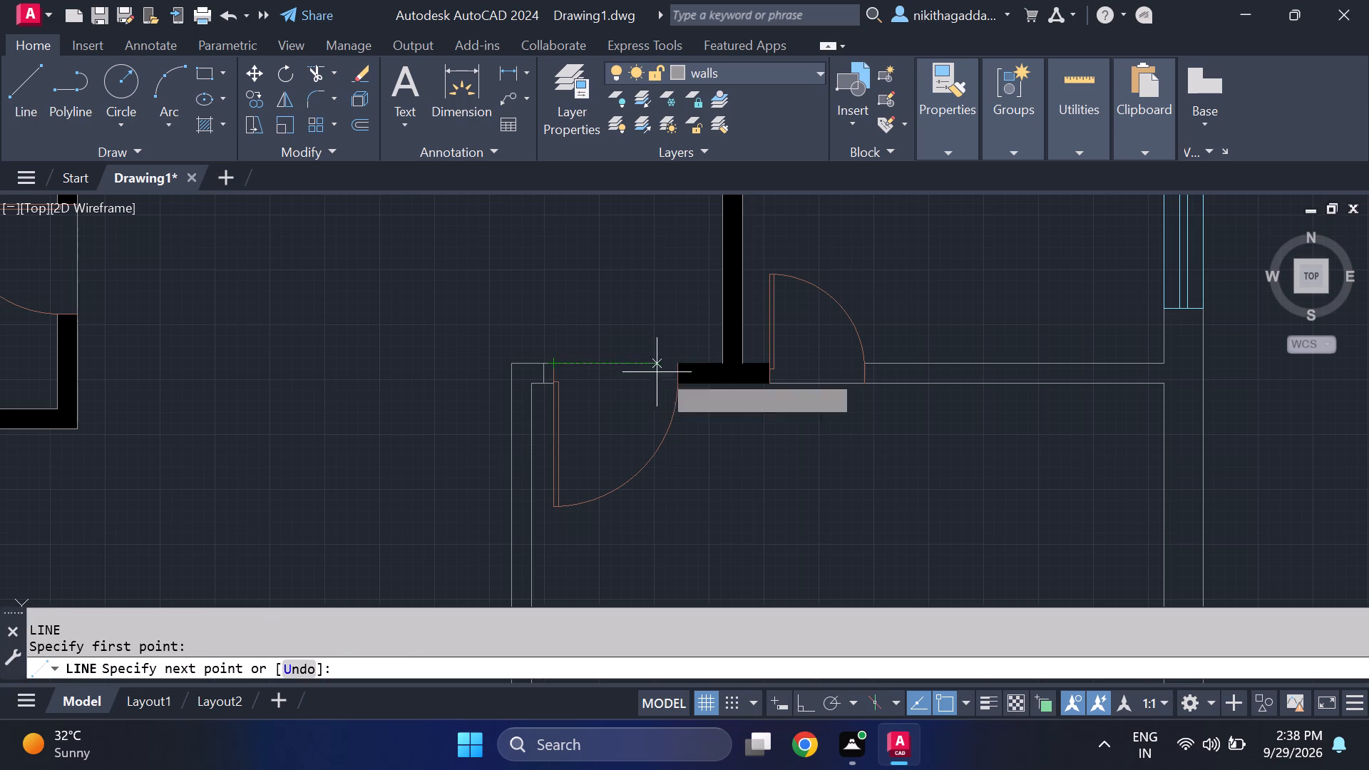
click(674, 364)
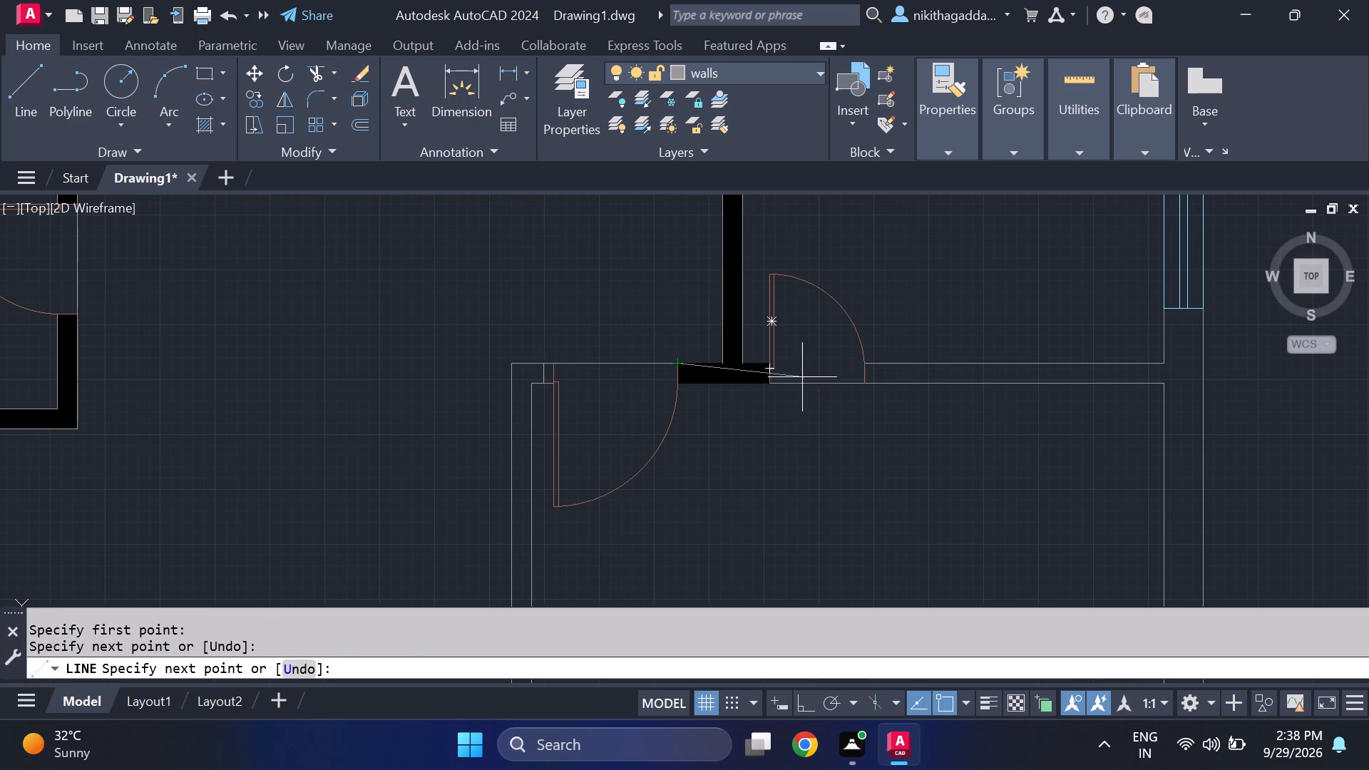
key(Escape)
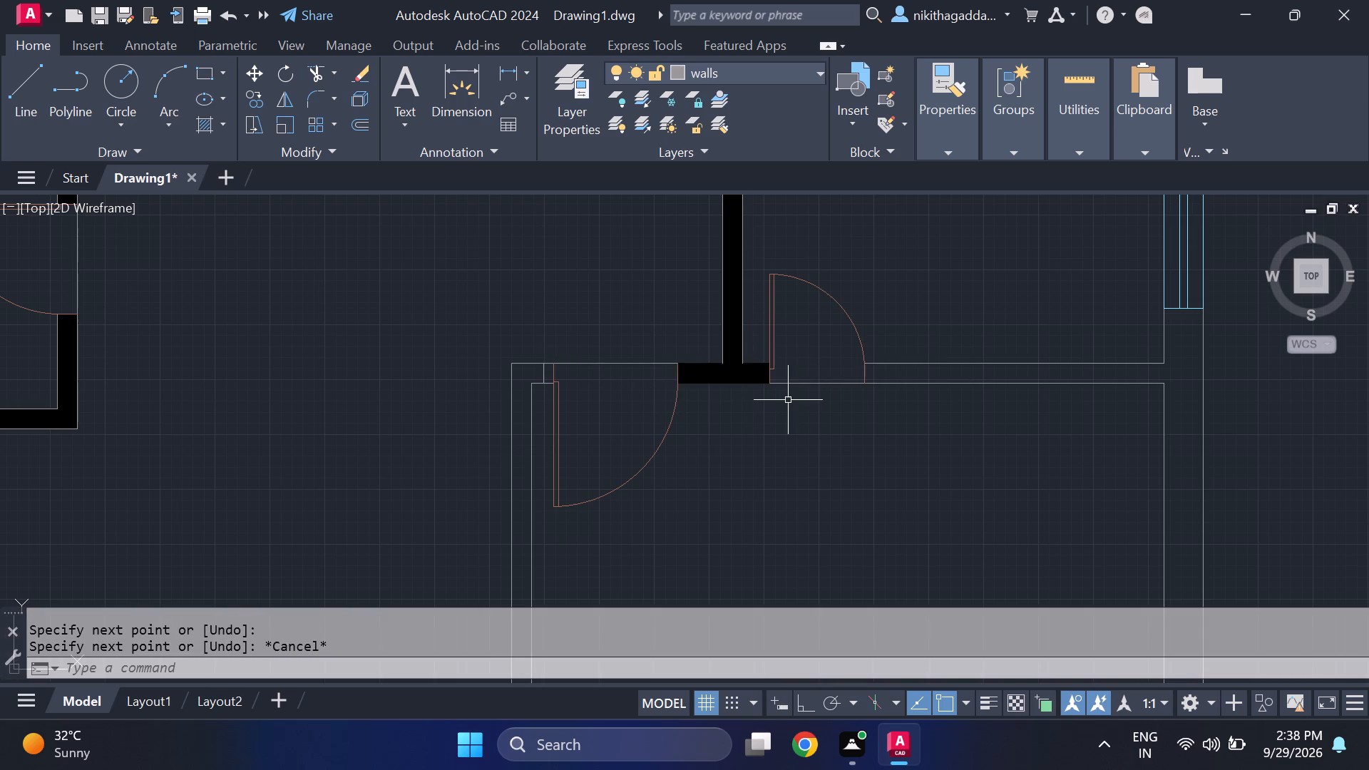
Trim the short stray line across the wall stub west of the upper large east room's doorway.
text(tr)
key(Return)
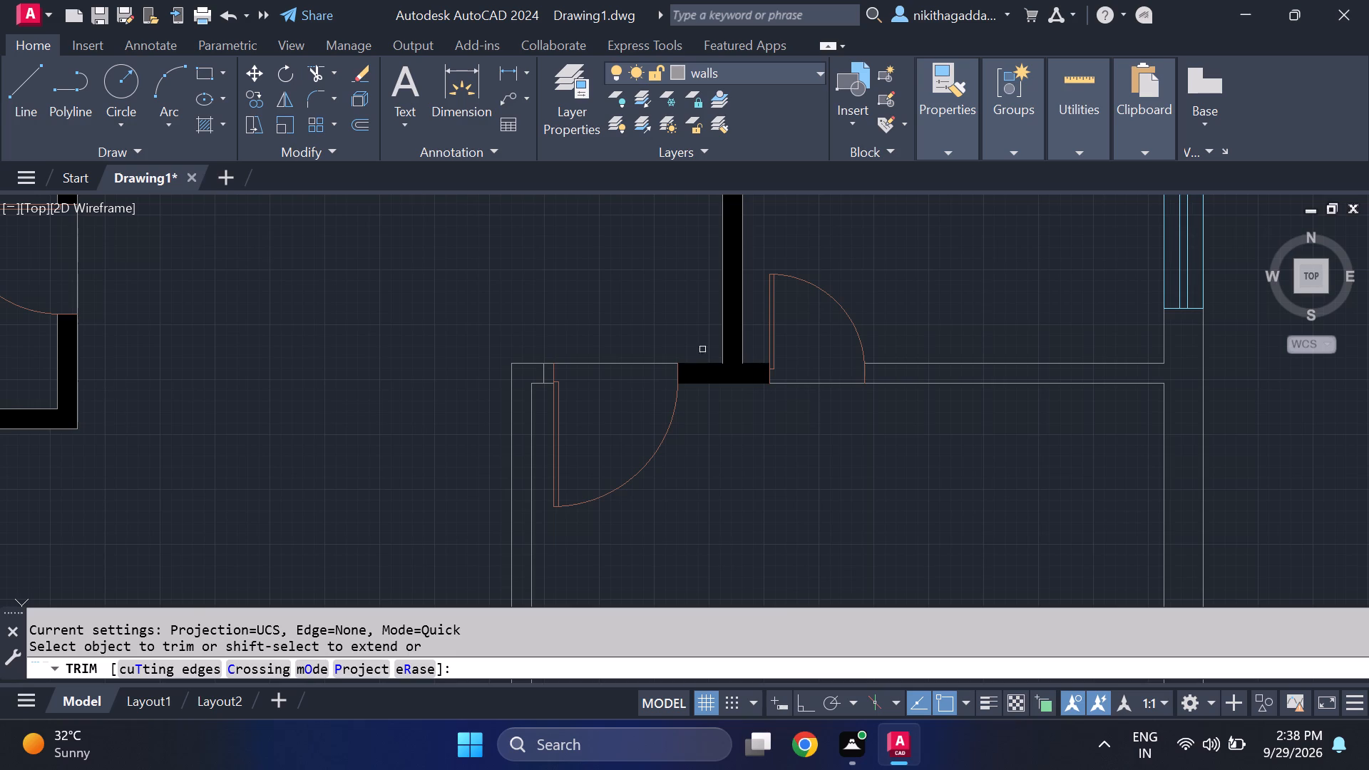
click(545, 374)
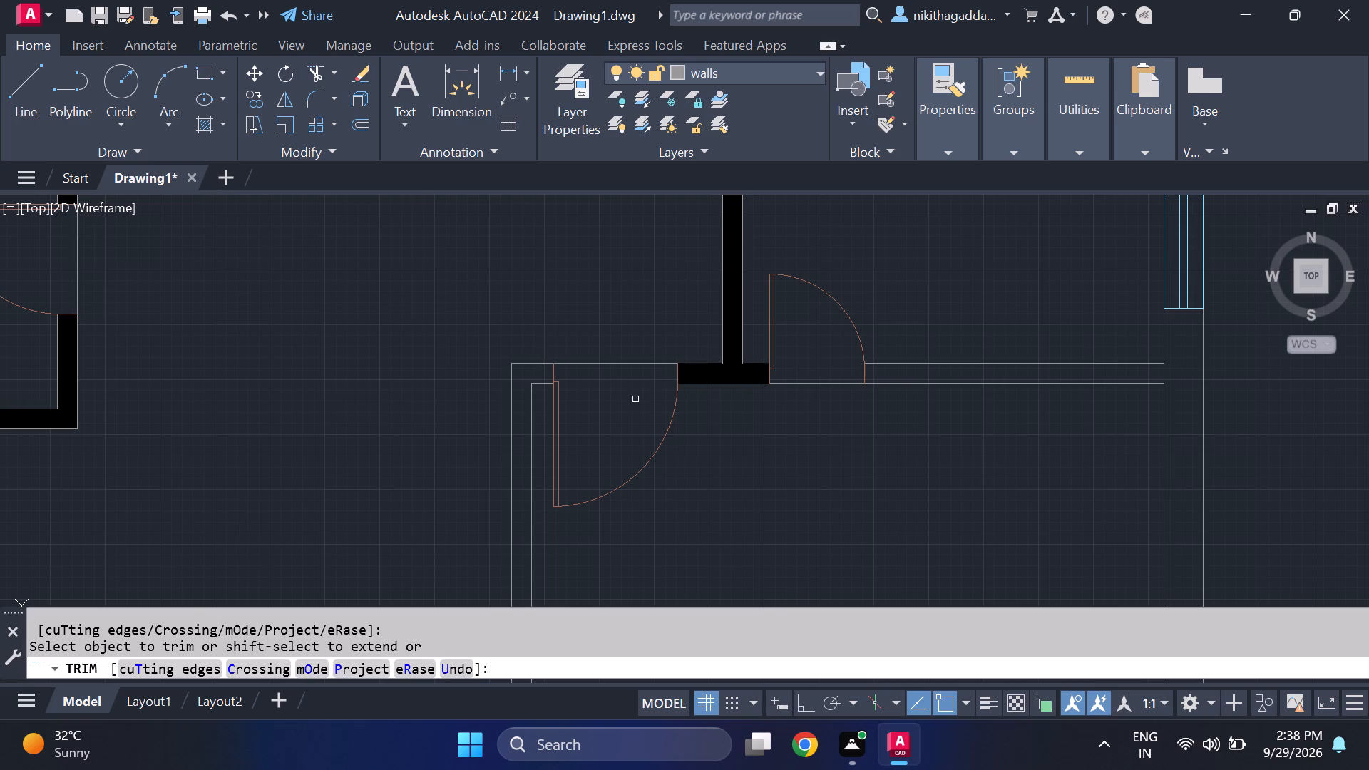
key(Escape)
Extend the south line of the wall north of the staircase across the doorway to the hatched wall.
scroll(777, 498, down, 4)
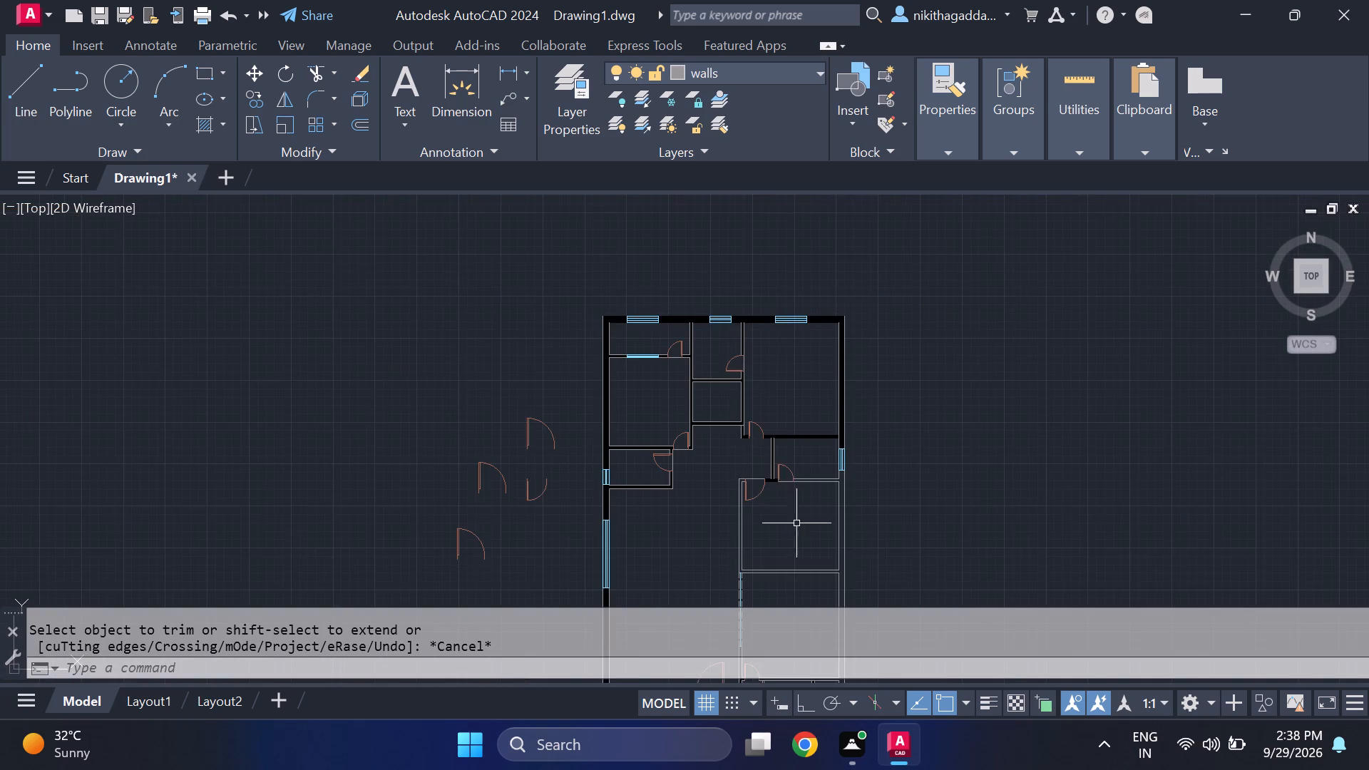
middle_drag(791, 518, 742, 394)
scroll(739, 371, up, 2)
scroll(739, 372, down, 2)
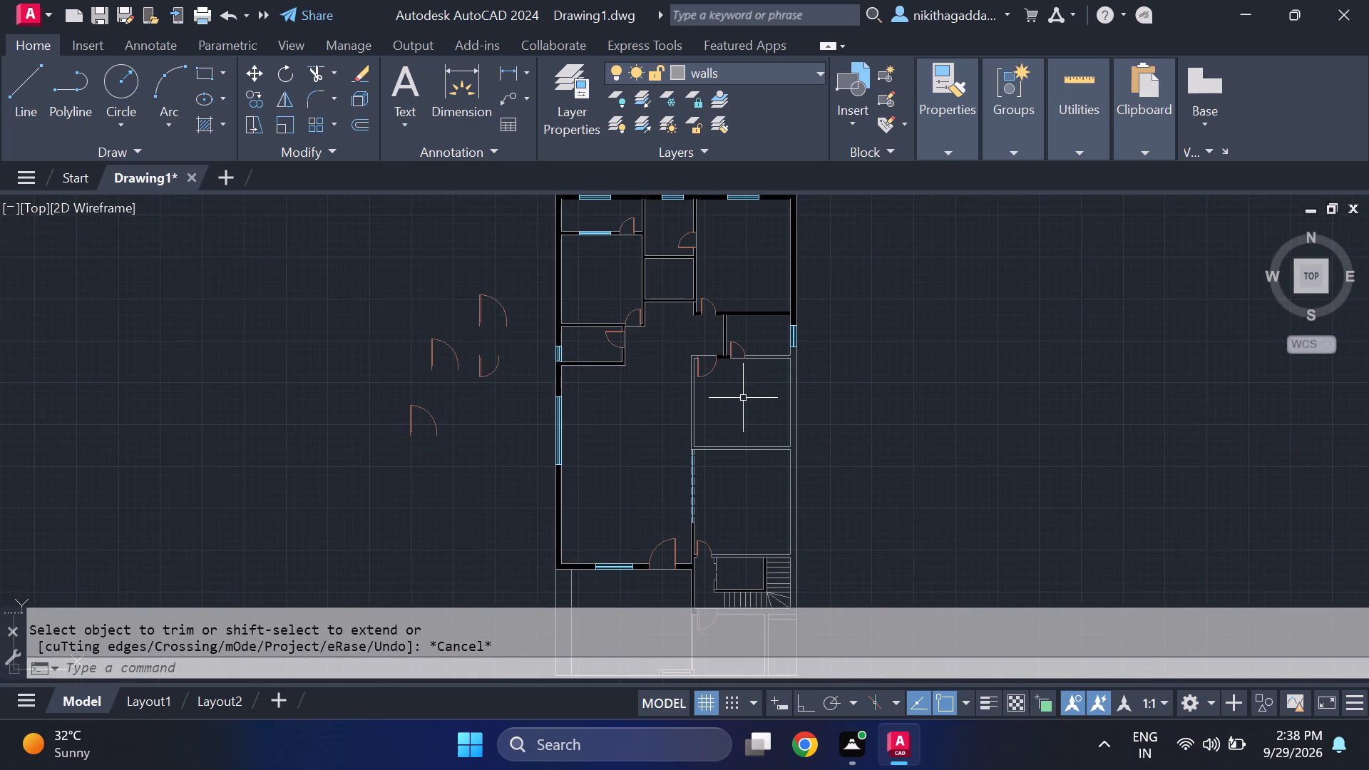
scroll(743, 397, up, 2)
middle_drag(761, 478, 735, 384)
scroll(735, 352, down, 3)
scroll(743, 501, up, 3)
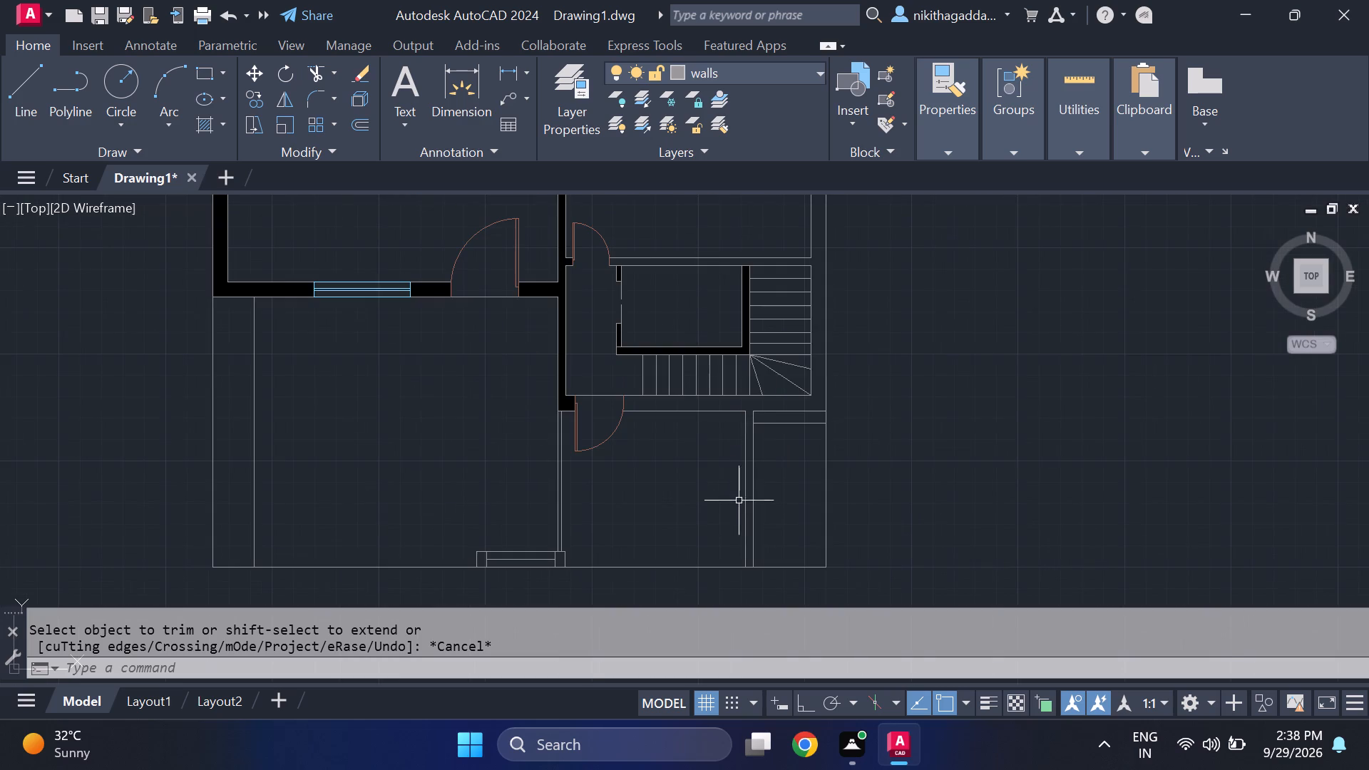
middle_drag(601, 320, 620, 379)
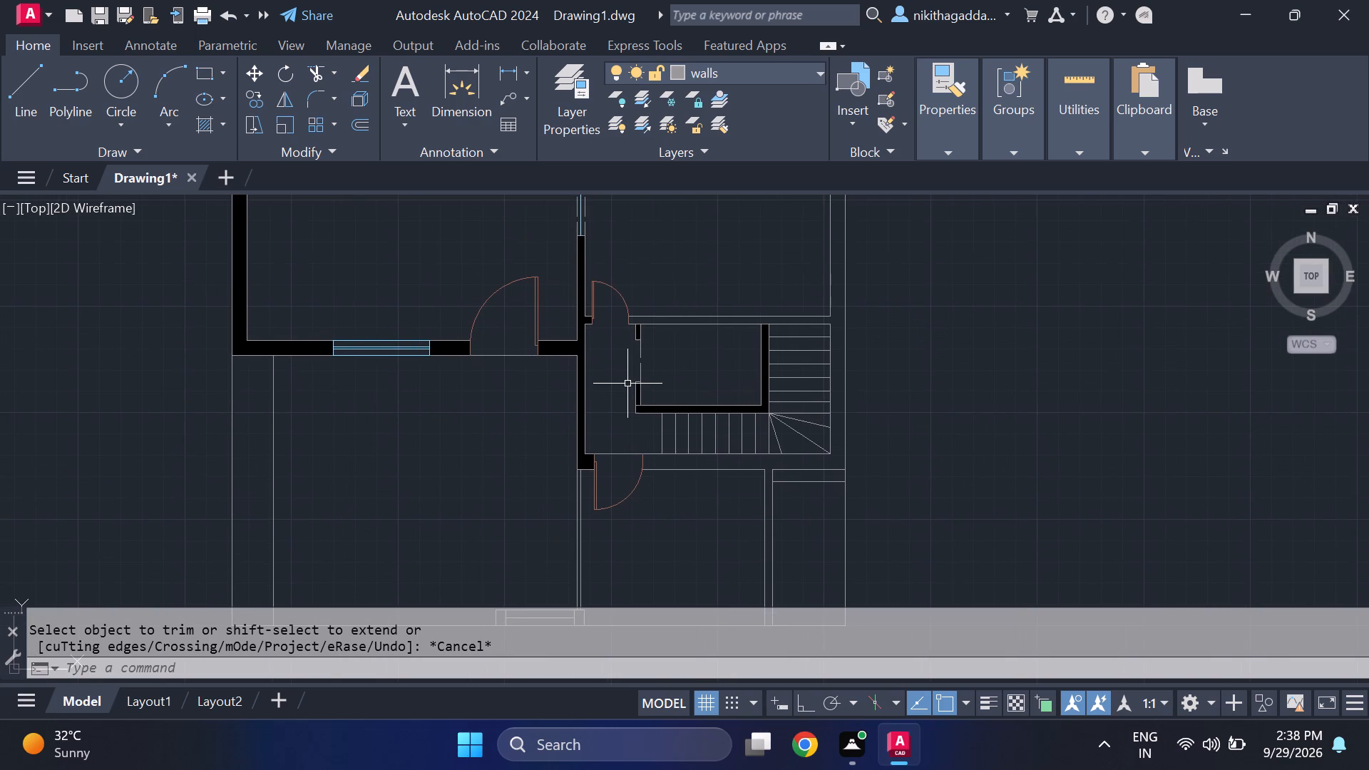
text(ex)
key(Return)
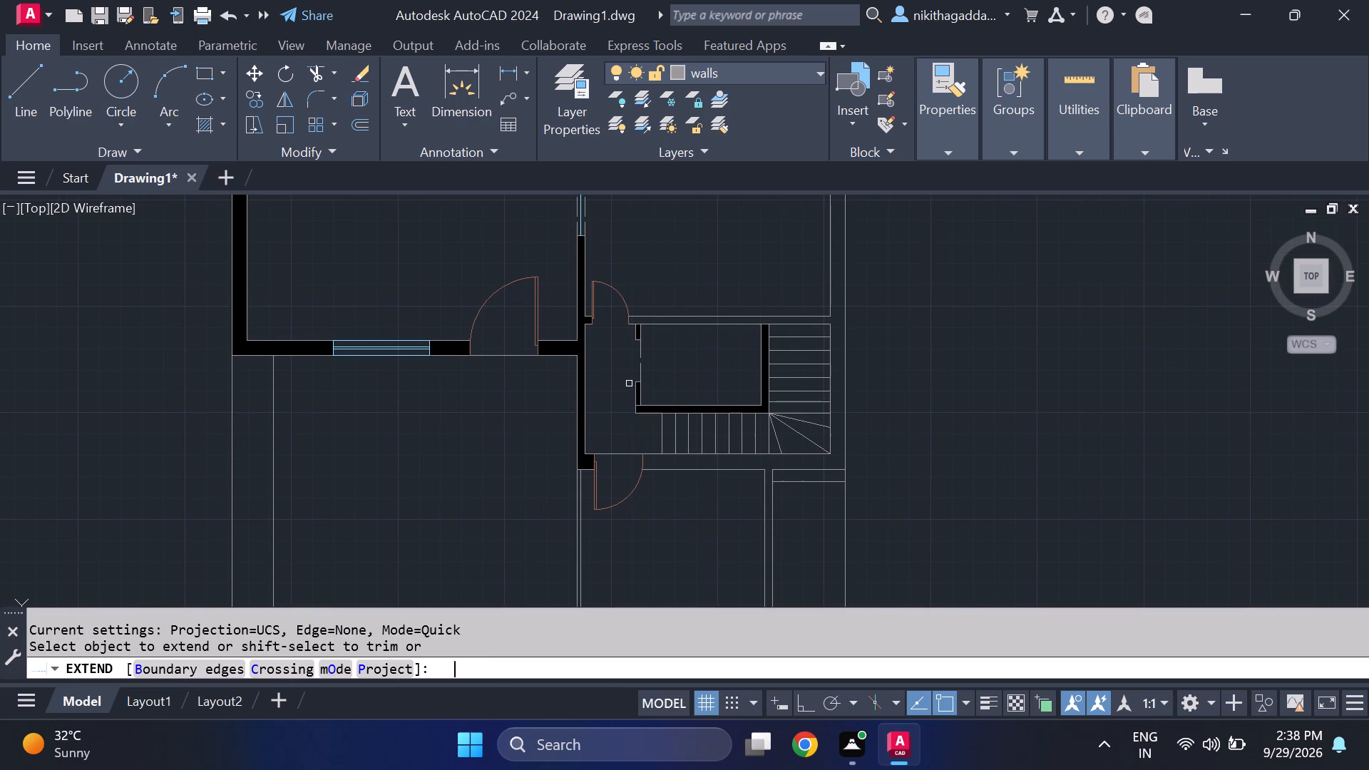
scroll(622, 287, up, 4)
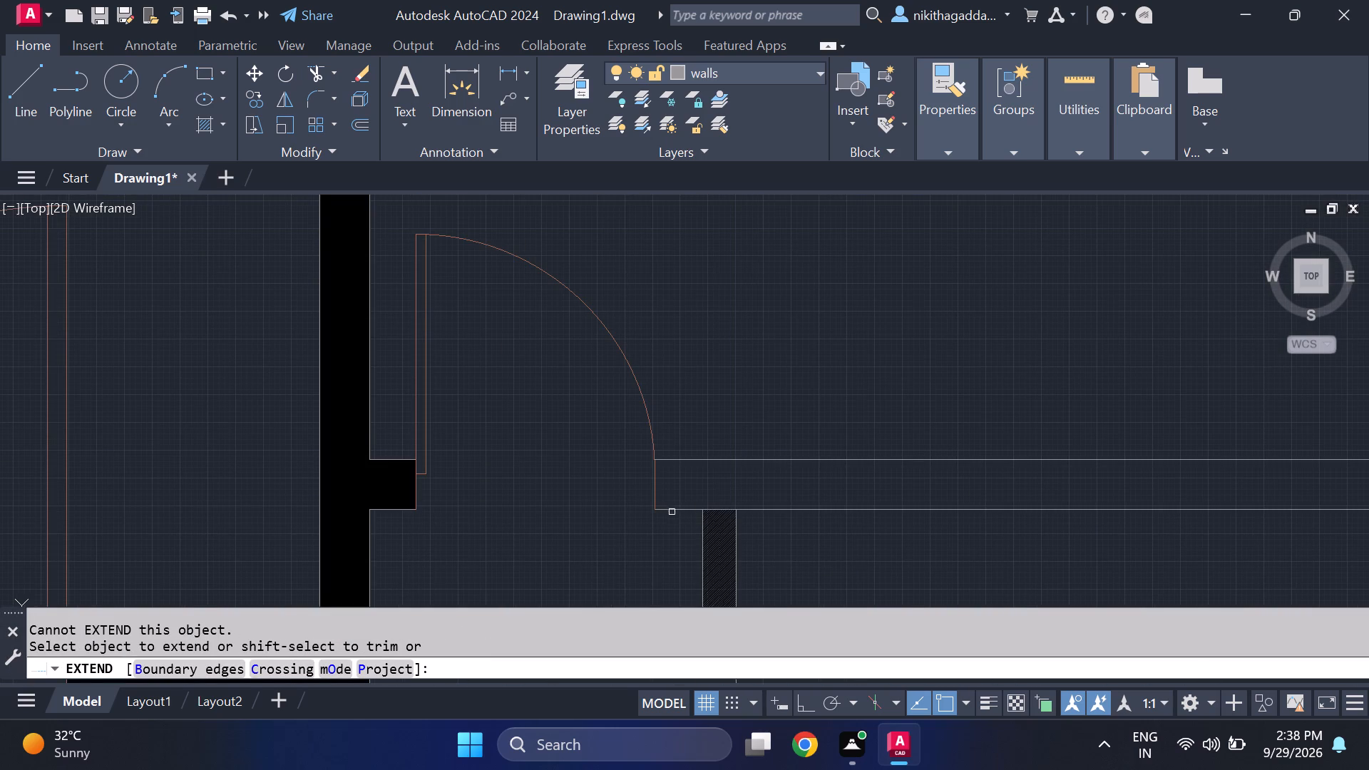
click(672, 510)
key(Escape)
scroll(826, 427, down, 5)
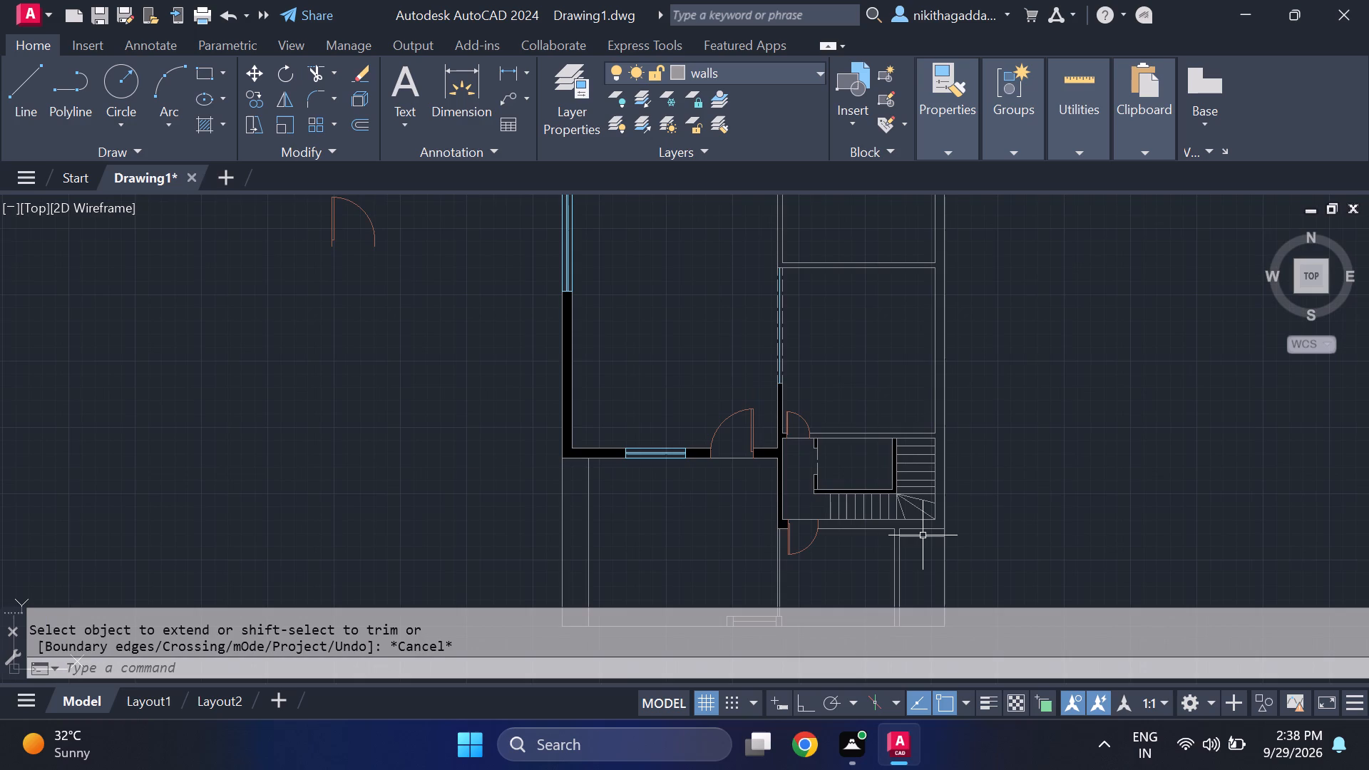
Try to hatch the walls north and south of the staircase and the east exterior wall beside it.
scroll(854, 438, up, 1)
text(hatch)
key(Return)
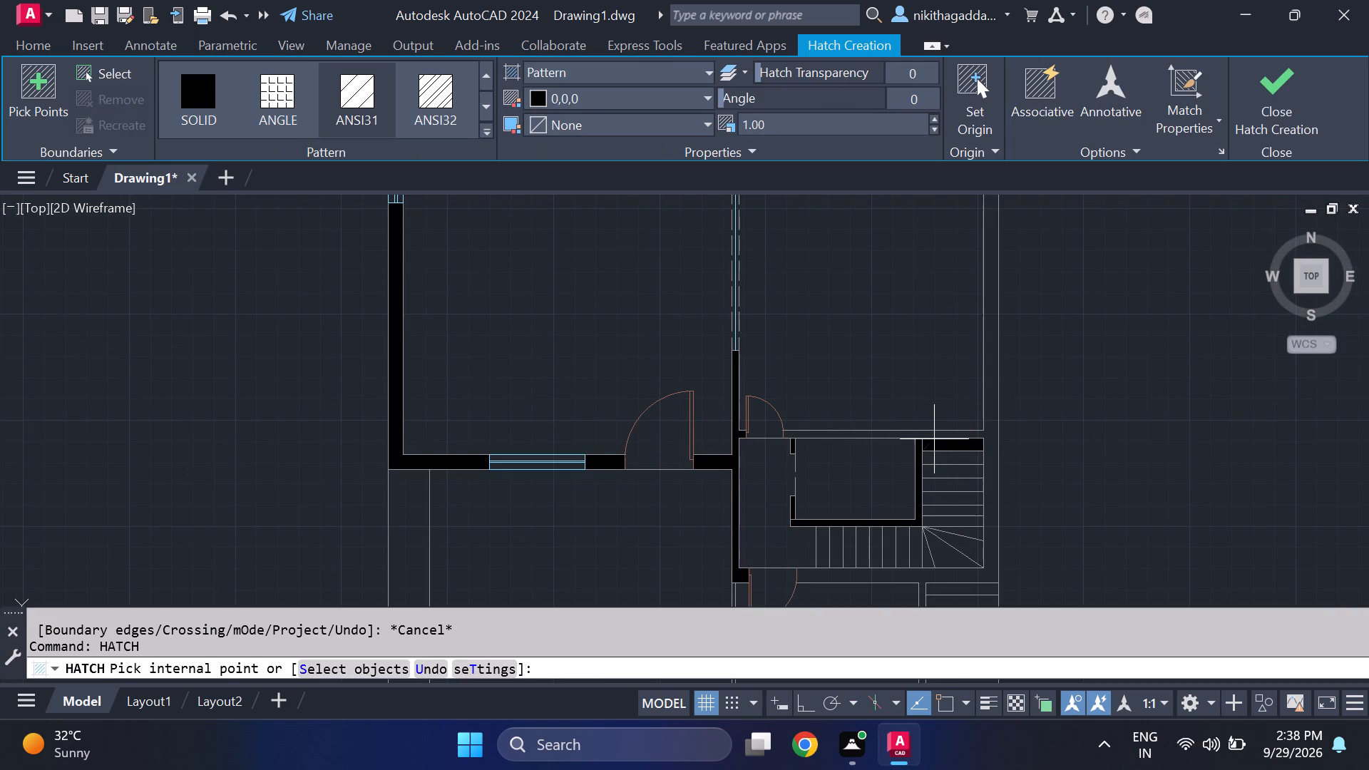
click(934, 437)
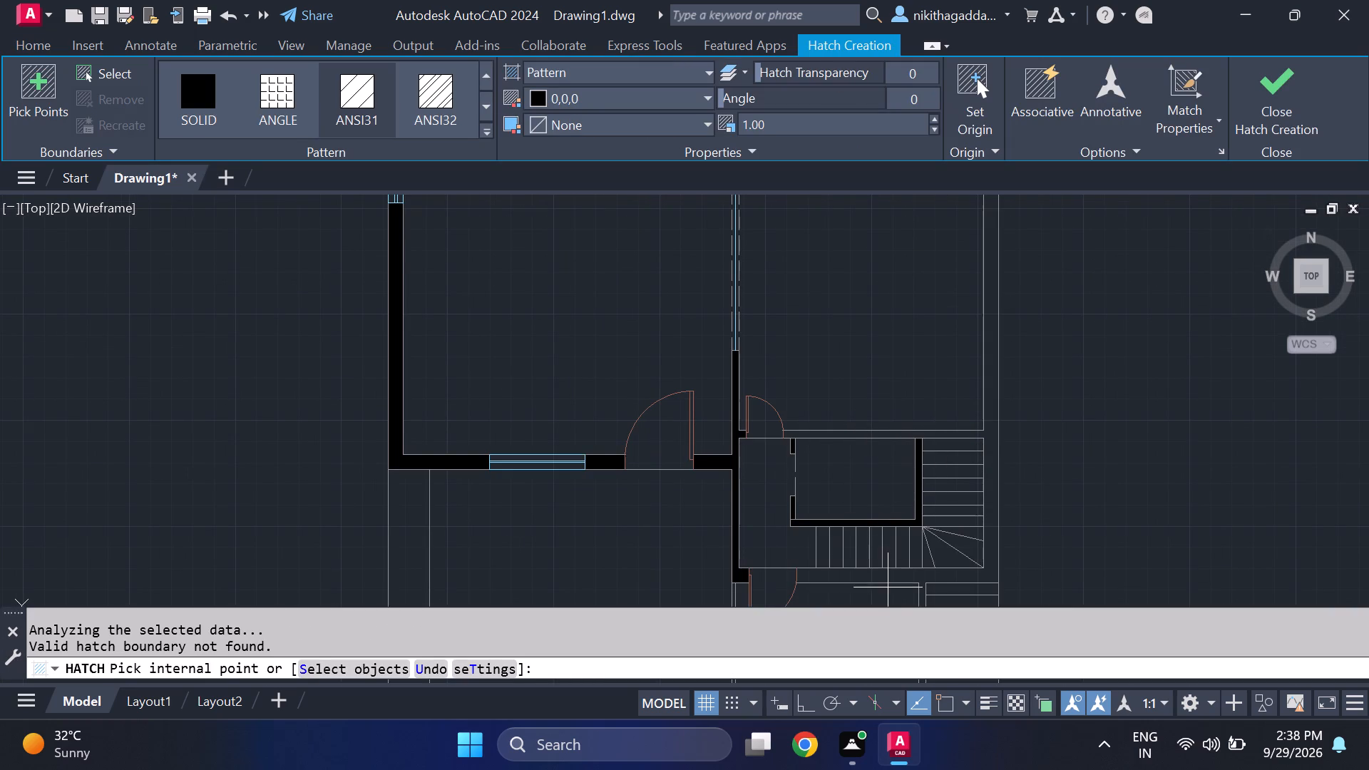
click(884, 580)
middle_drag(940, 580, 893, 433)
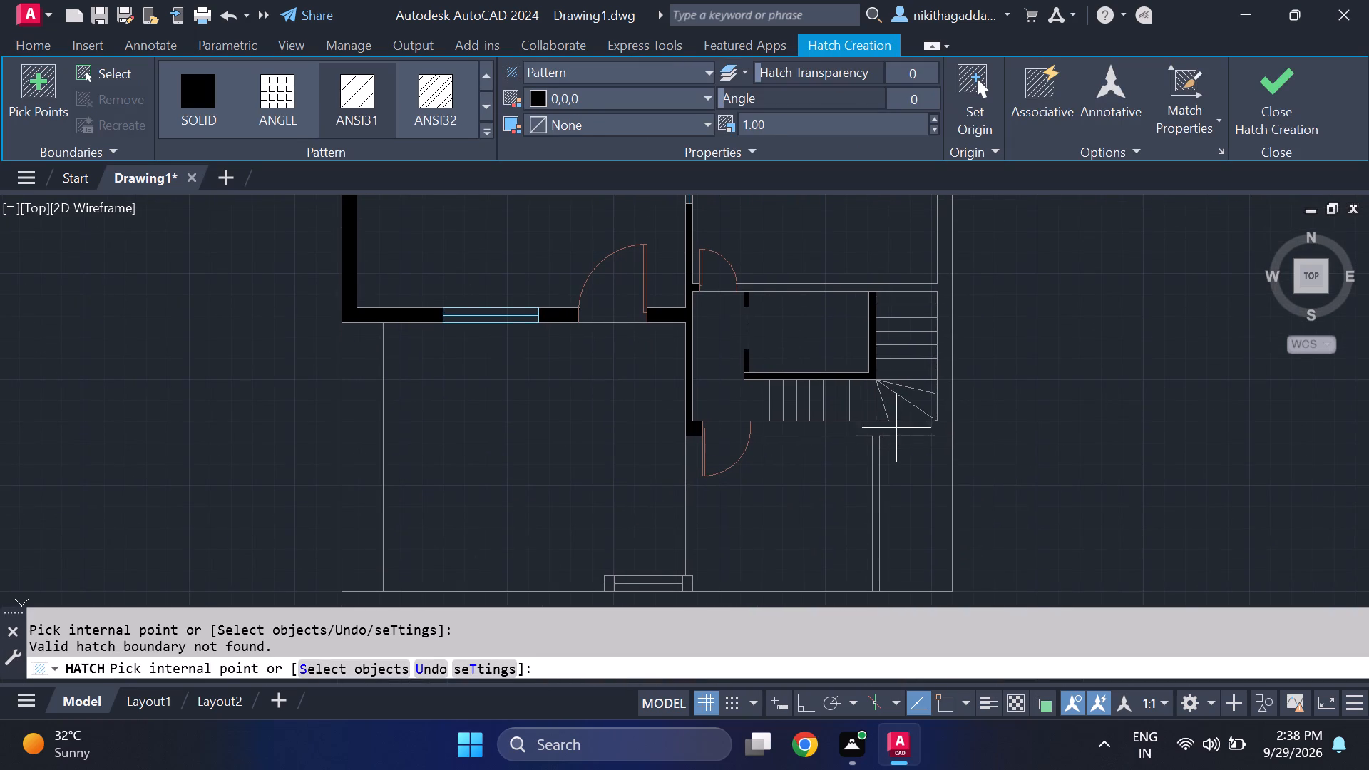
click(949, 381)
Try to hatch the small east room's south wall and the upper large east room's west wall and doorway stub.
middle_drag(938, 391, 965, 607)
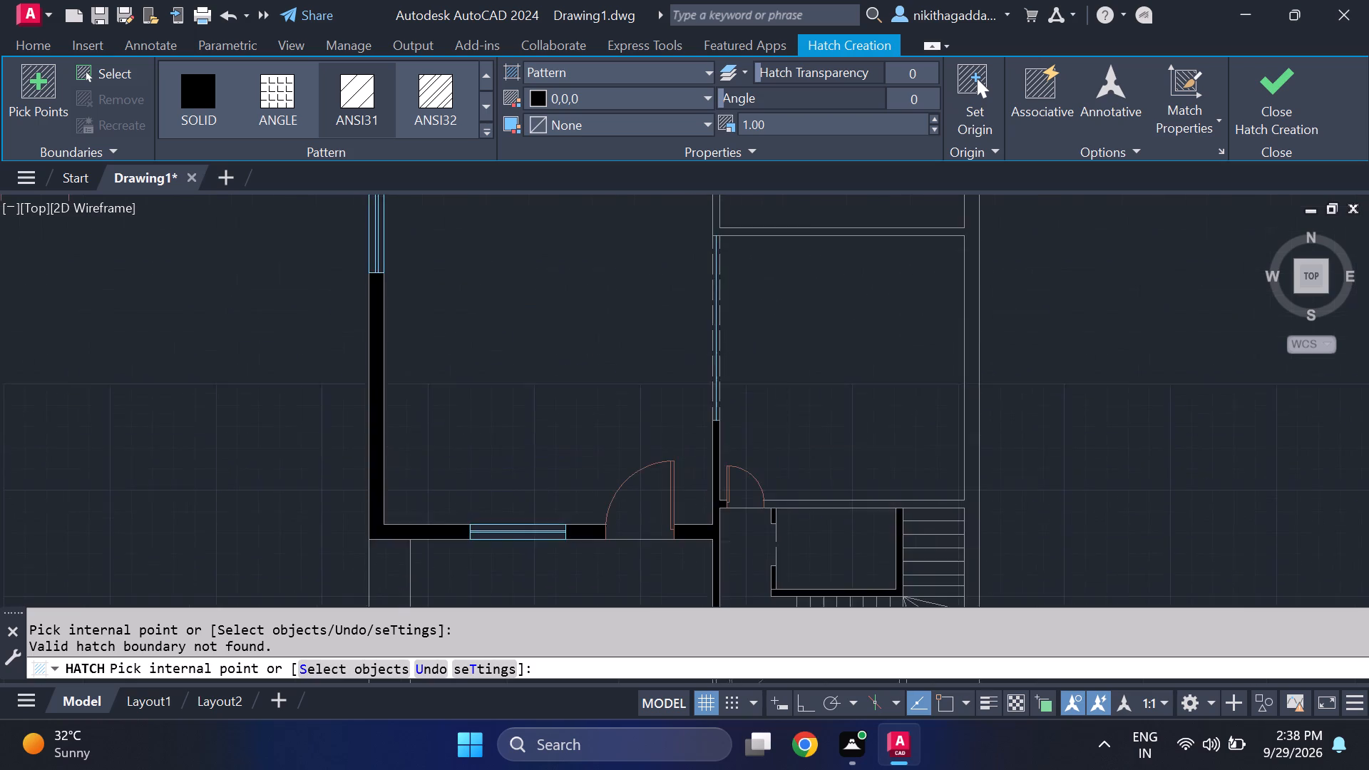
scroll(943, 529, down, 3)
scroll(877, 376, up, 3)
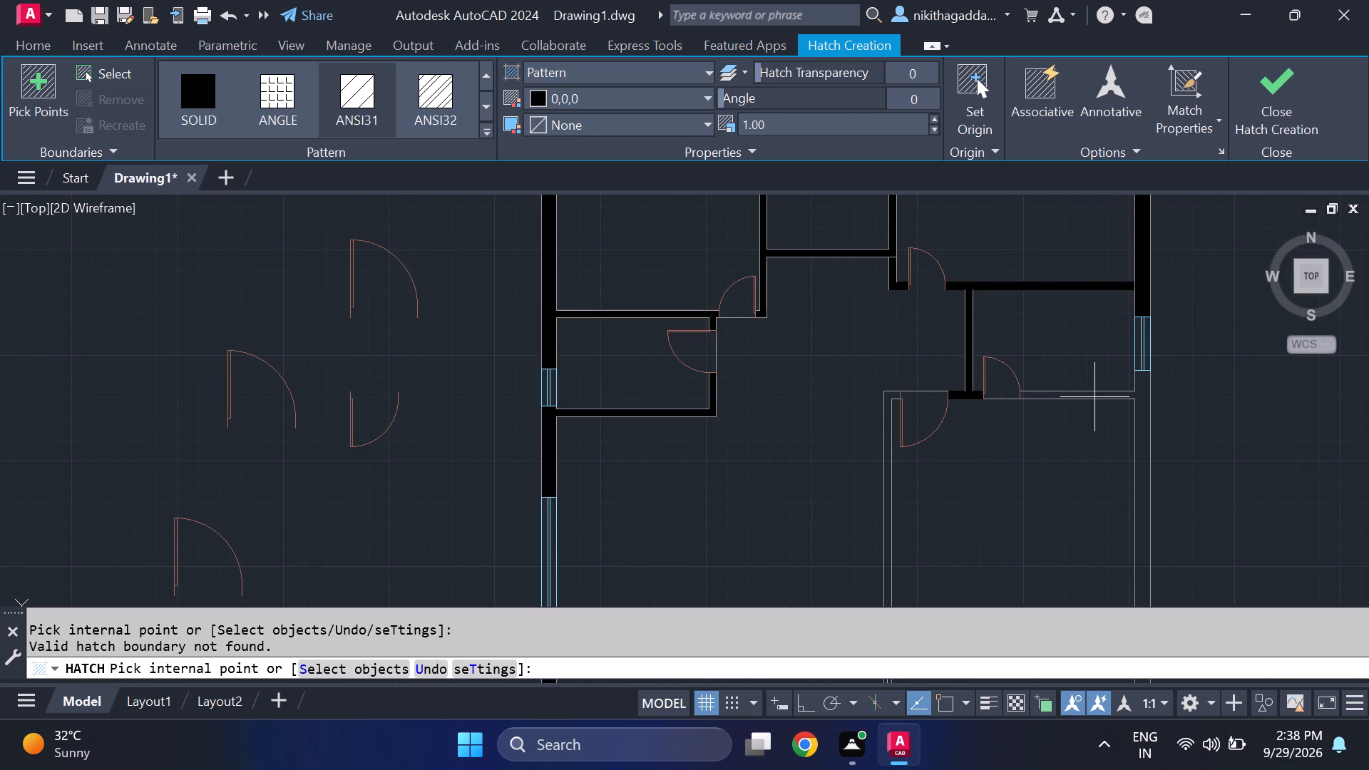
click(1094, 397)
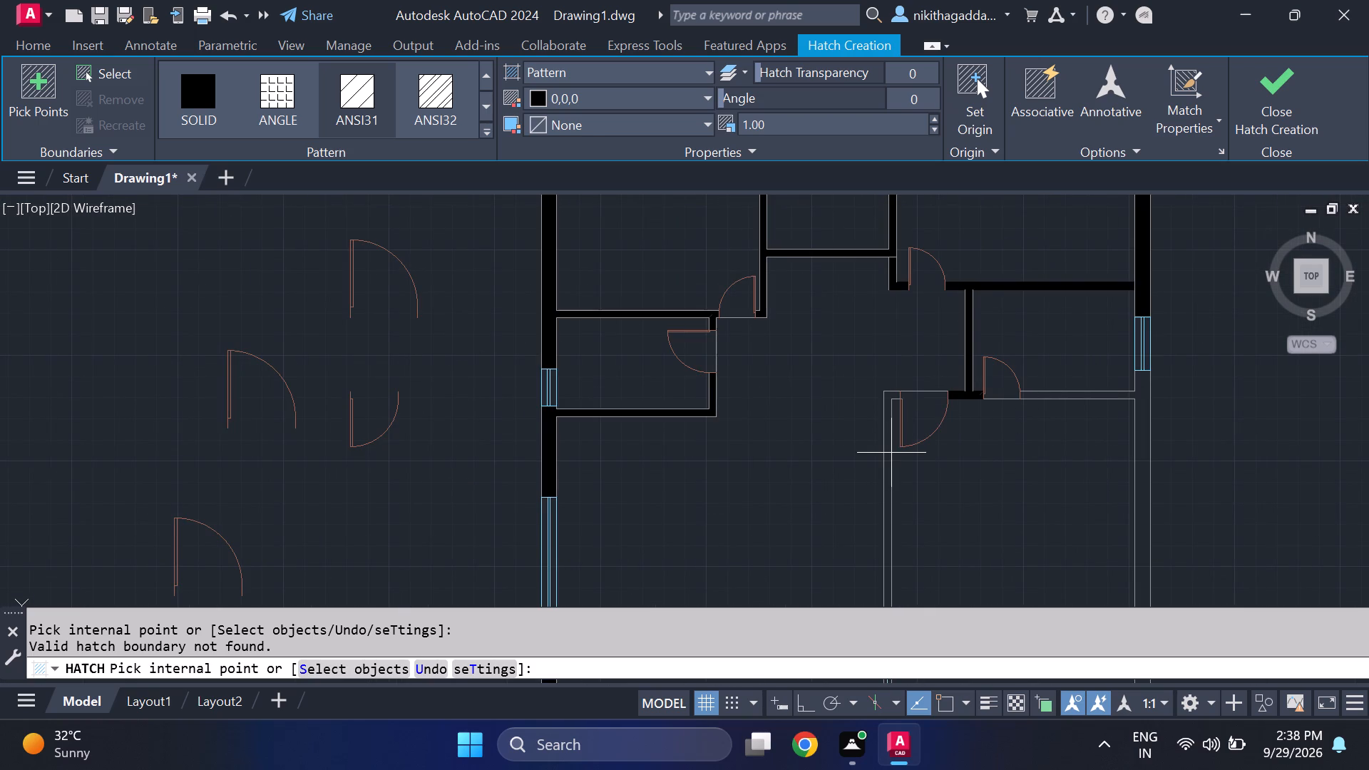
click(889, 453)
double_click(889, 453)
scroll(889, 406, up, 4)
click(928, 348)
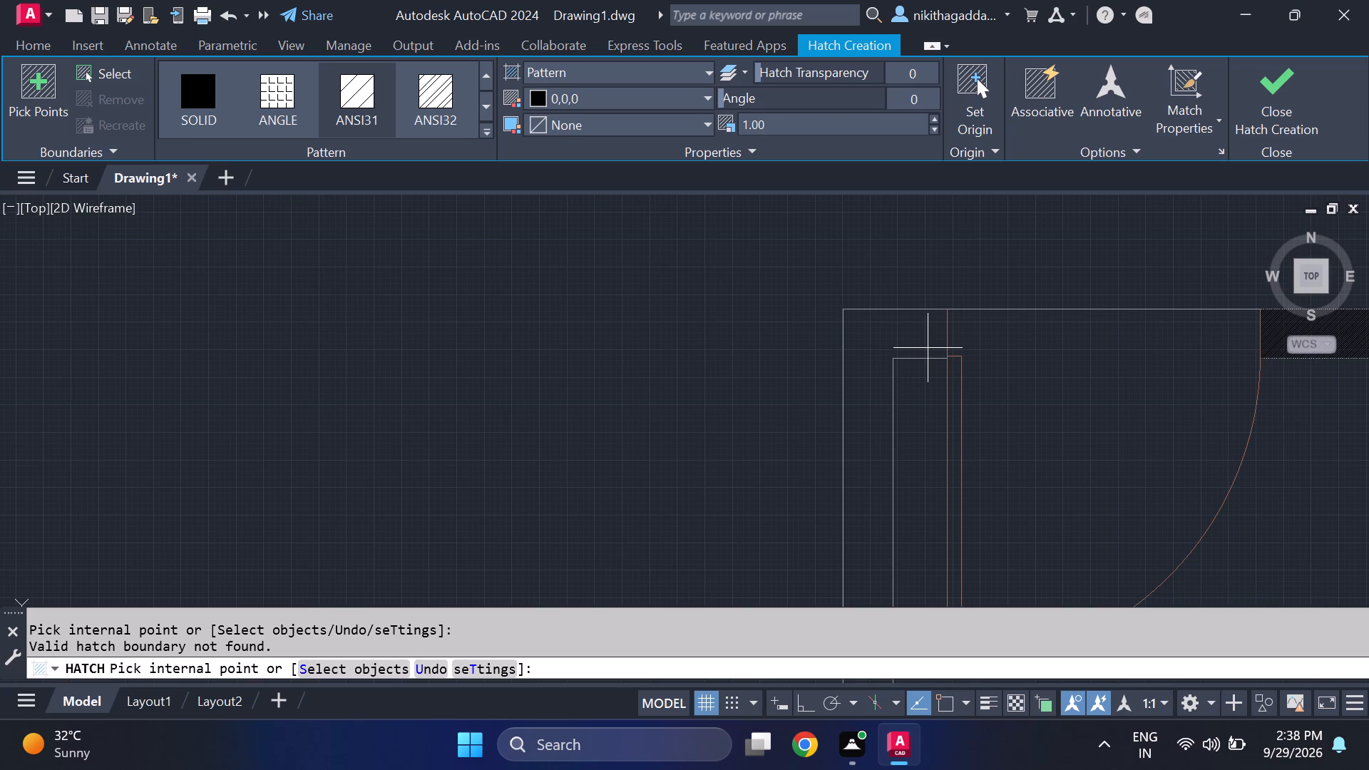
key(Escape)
Move the upper large east room's door so its jamb end meets the wall's north line.
drag(1011, 409, 981, 440)
click(933, 463)
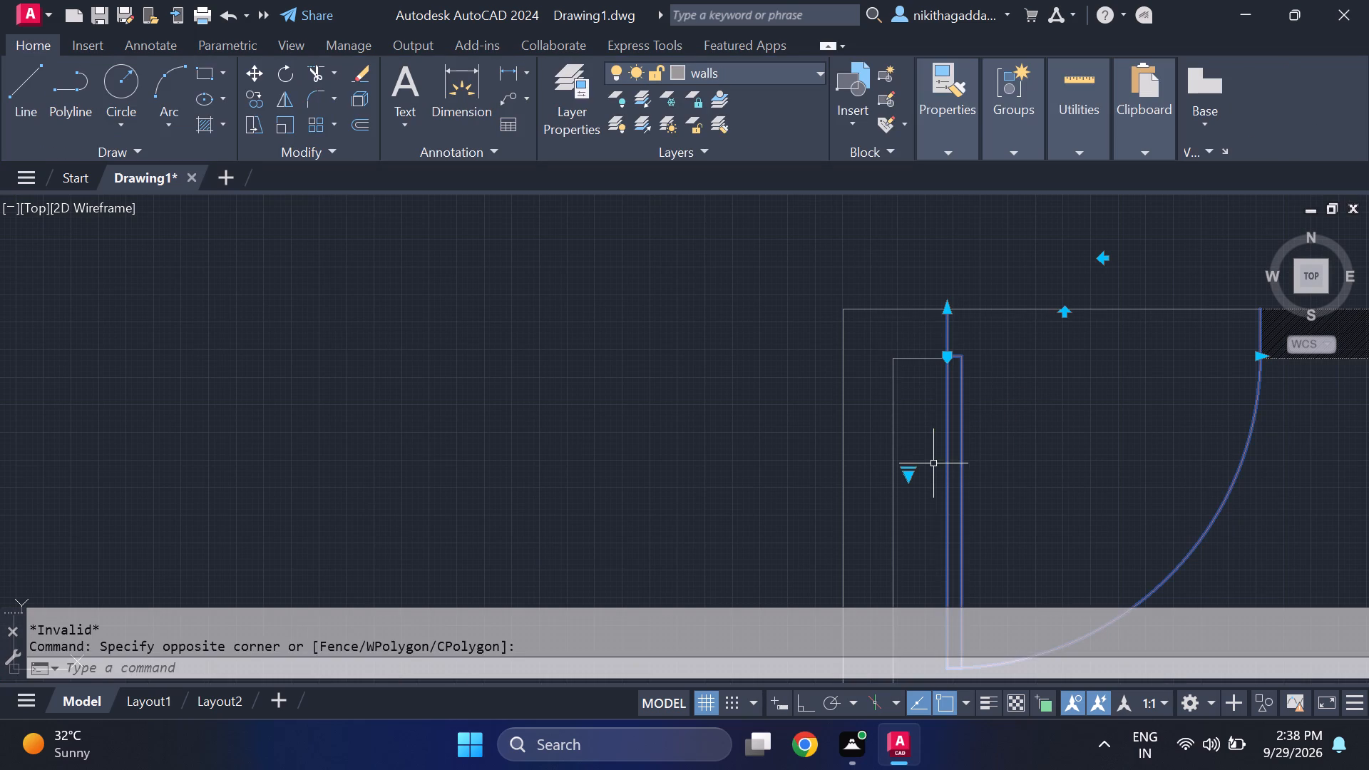
key(m)
key(Return)
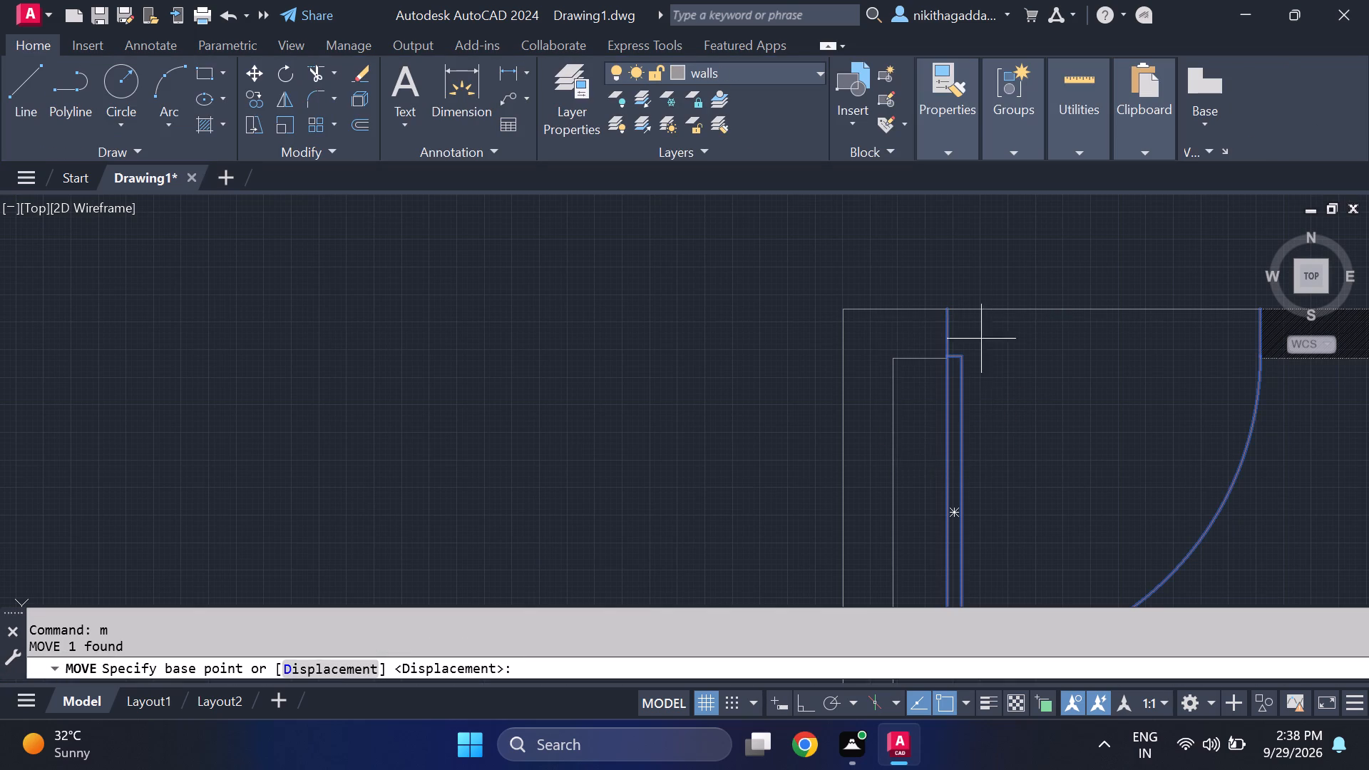
scroll(983, 317, up, 2)
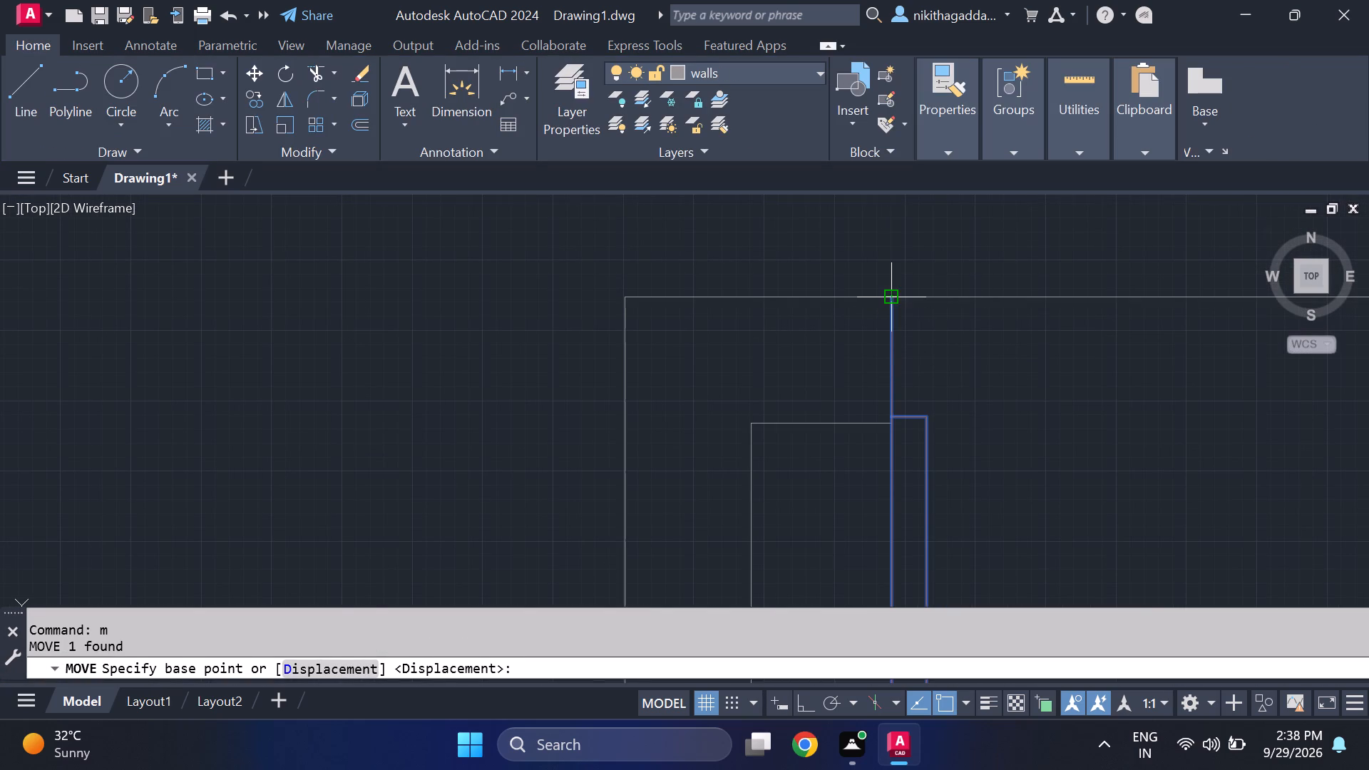
click(892, 302)
scroll(894, 309, up, 1)
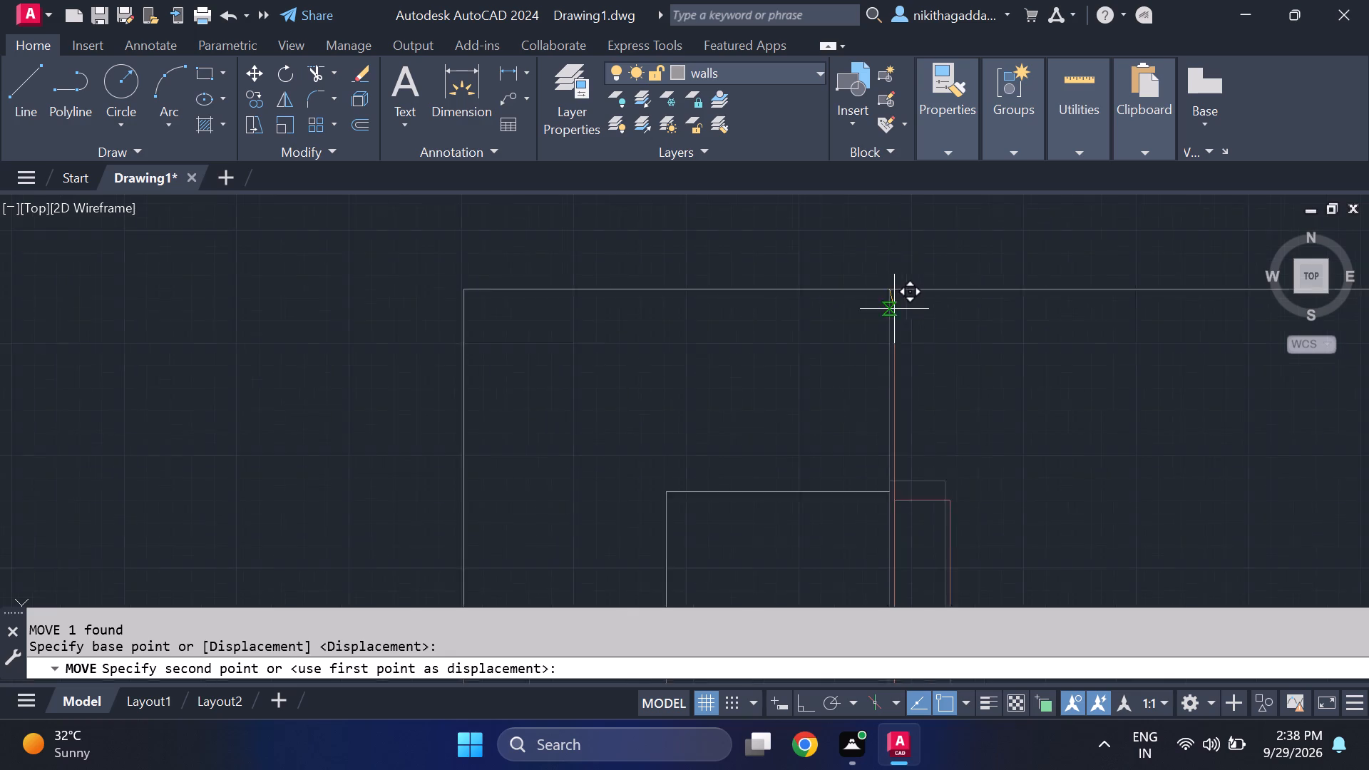
scroll(894, 309, up, 2)
click(884, 267)
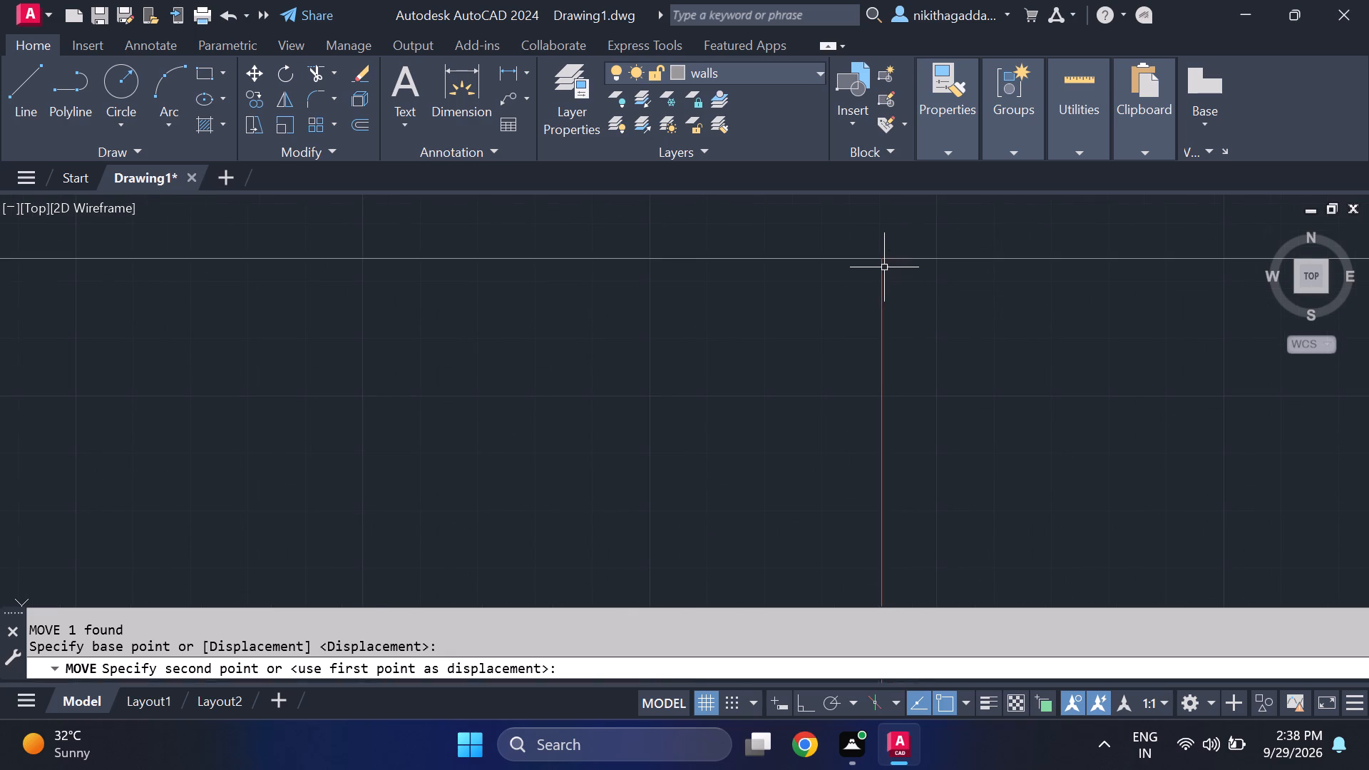
scroll(998, 386, down, 4)
scroll(1033, 465, down, 5)
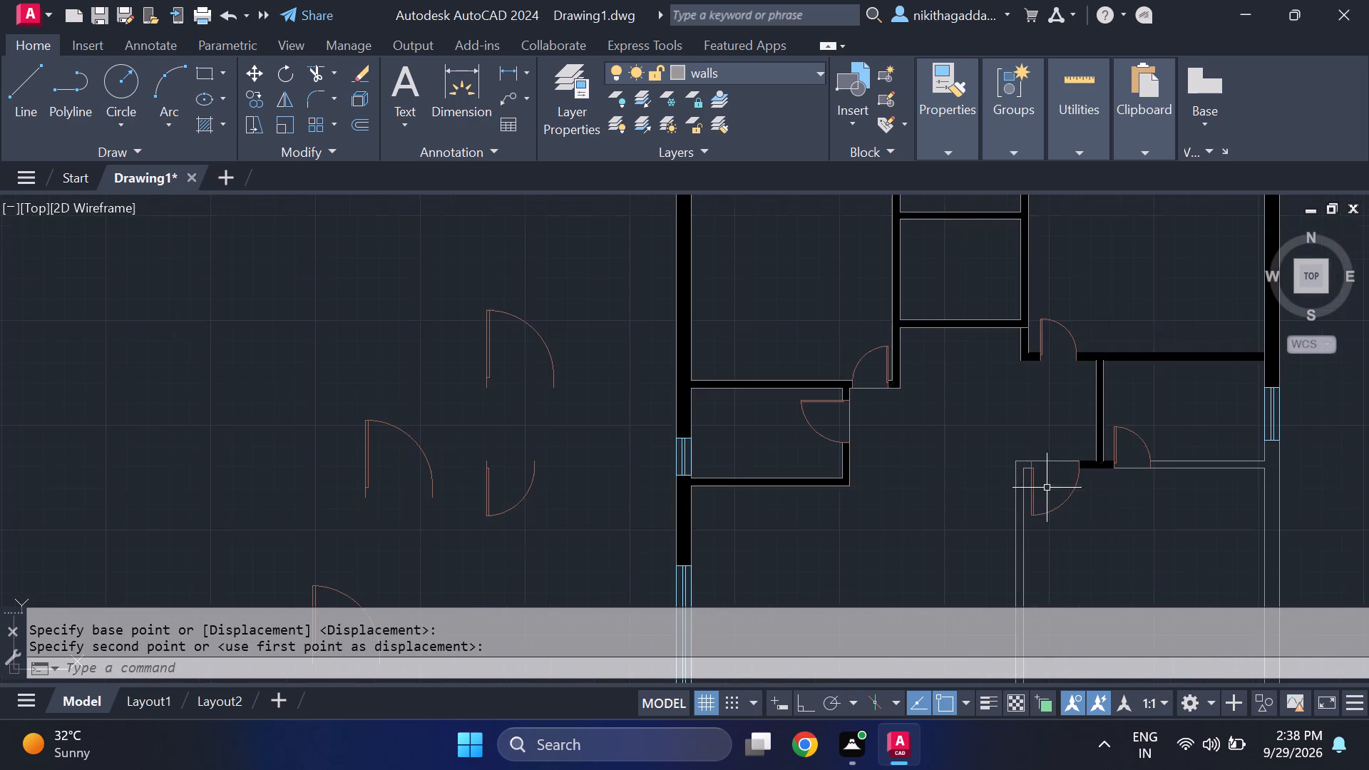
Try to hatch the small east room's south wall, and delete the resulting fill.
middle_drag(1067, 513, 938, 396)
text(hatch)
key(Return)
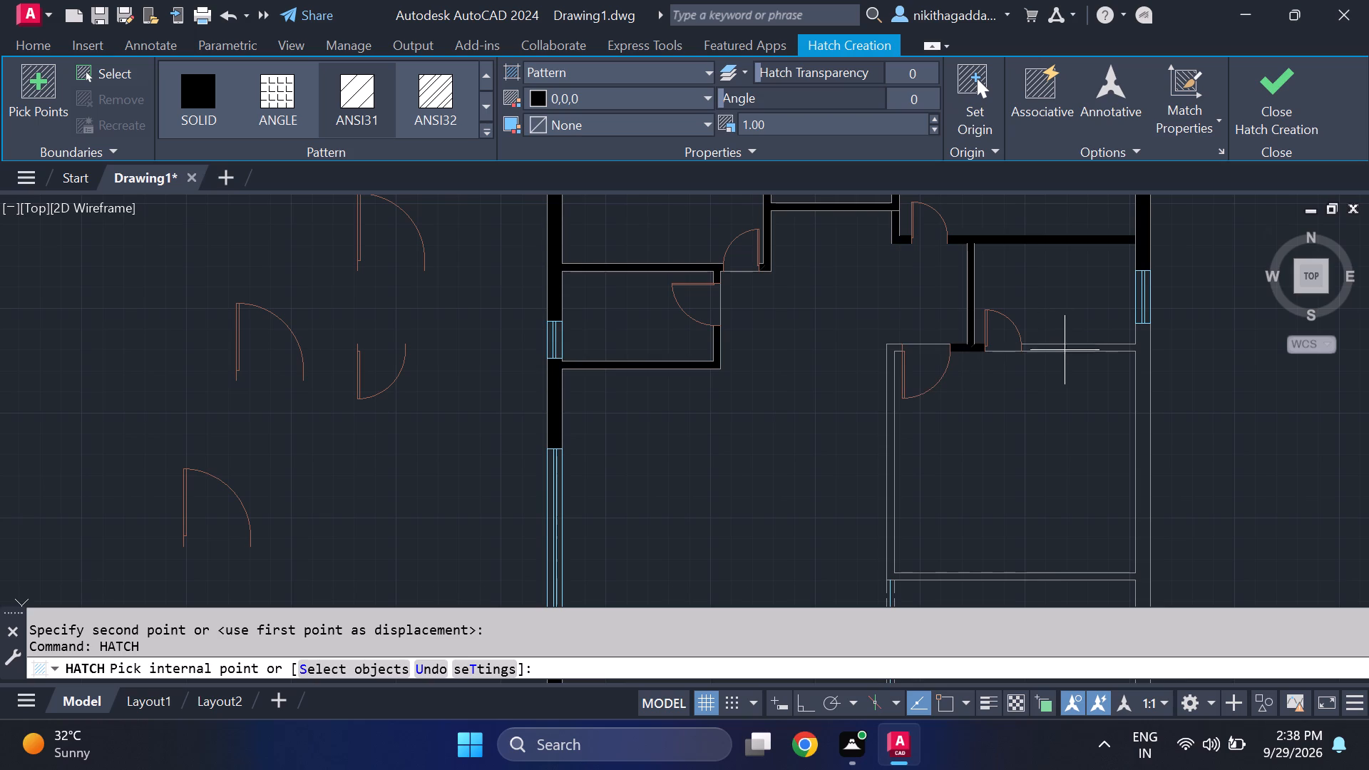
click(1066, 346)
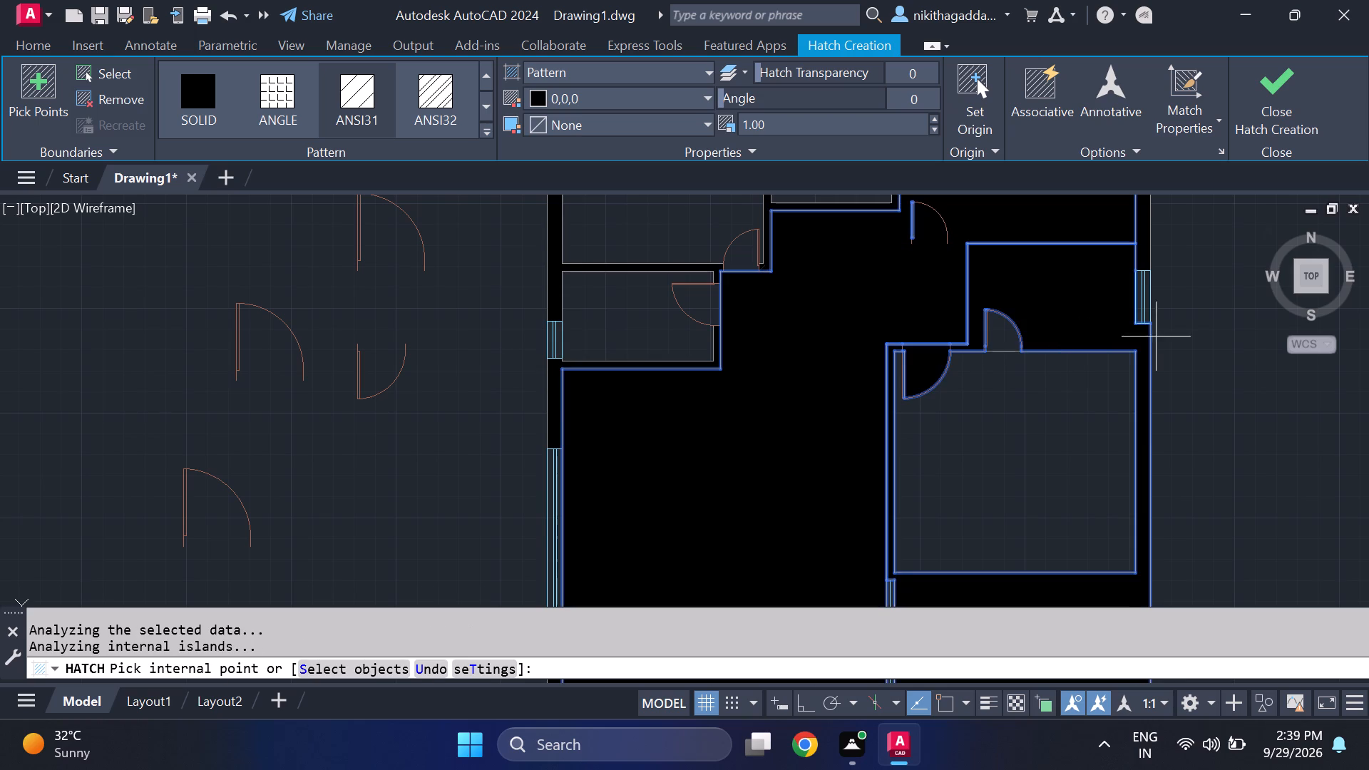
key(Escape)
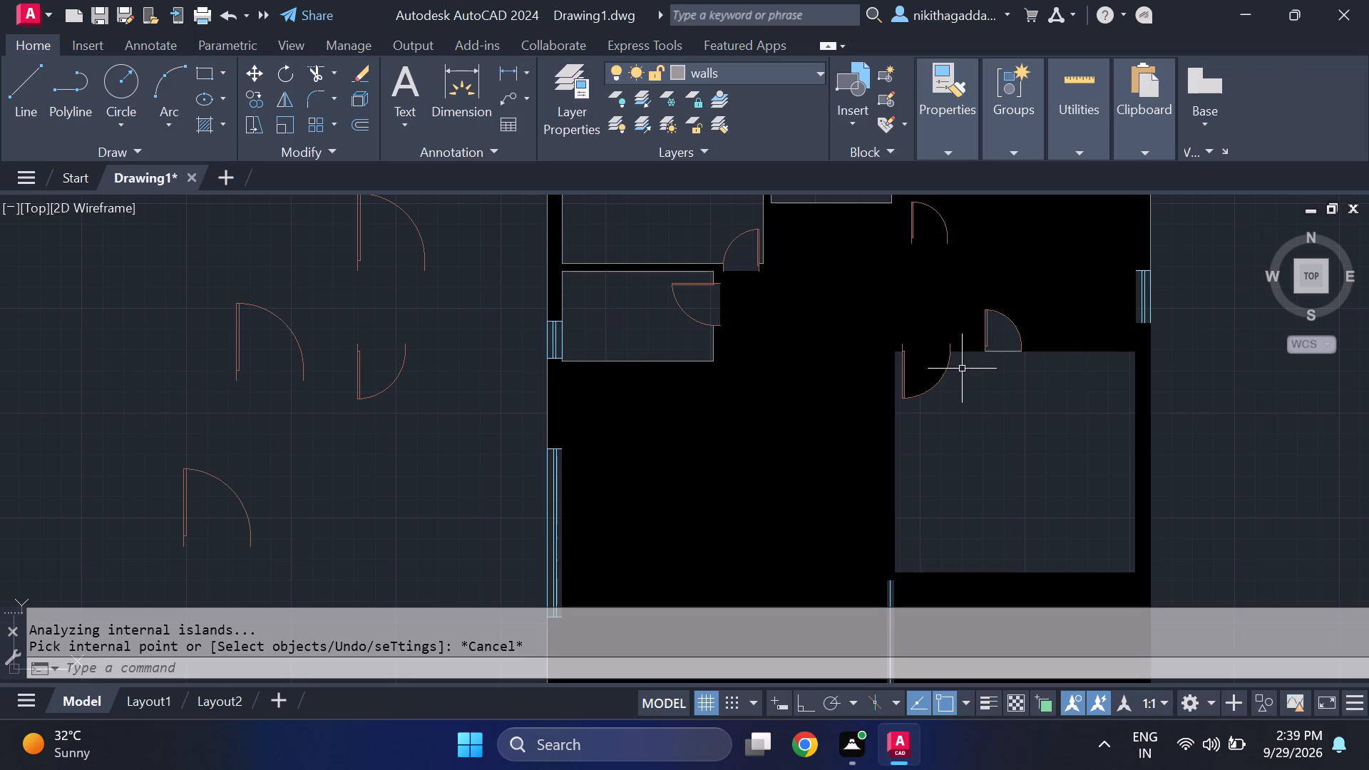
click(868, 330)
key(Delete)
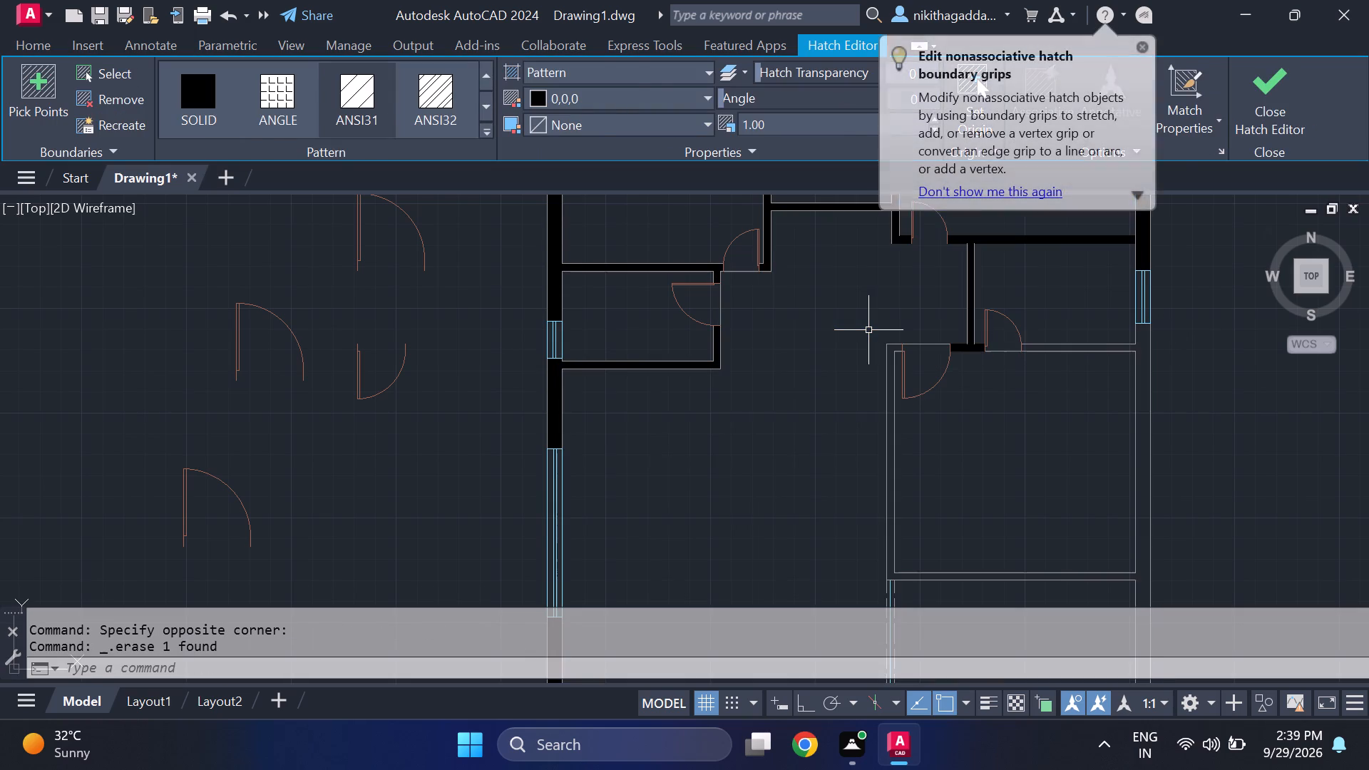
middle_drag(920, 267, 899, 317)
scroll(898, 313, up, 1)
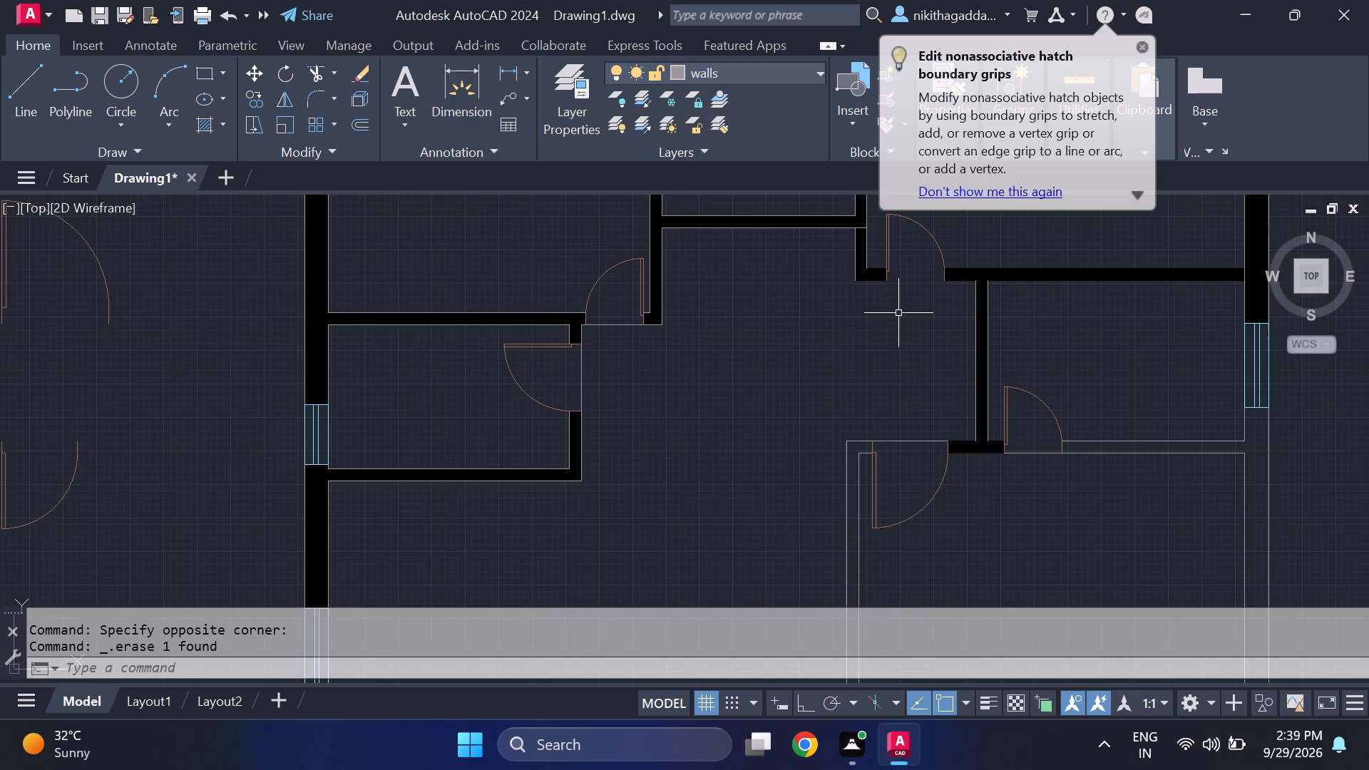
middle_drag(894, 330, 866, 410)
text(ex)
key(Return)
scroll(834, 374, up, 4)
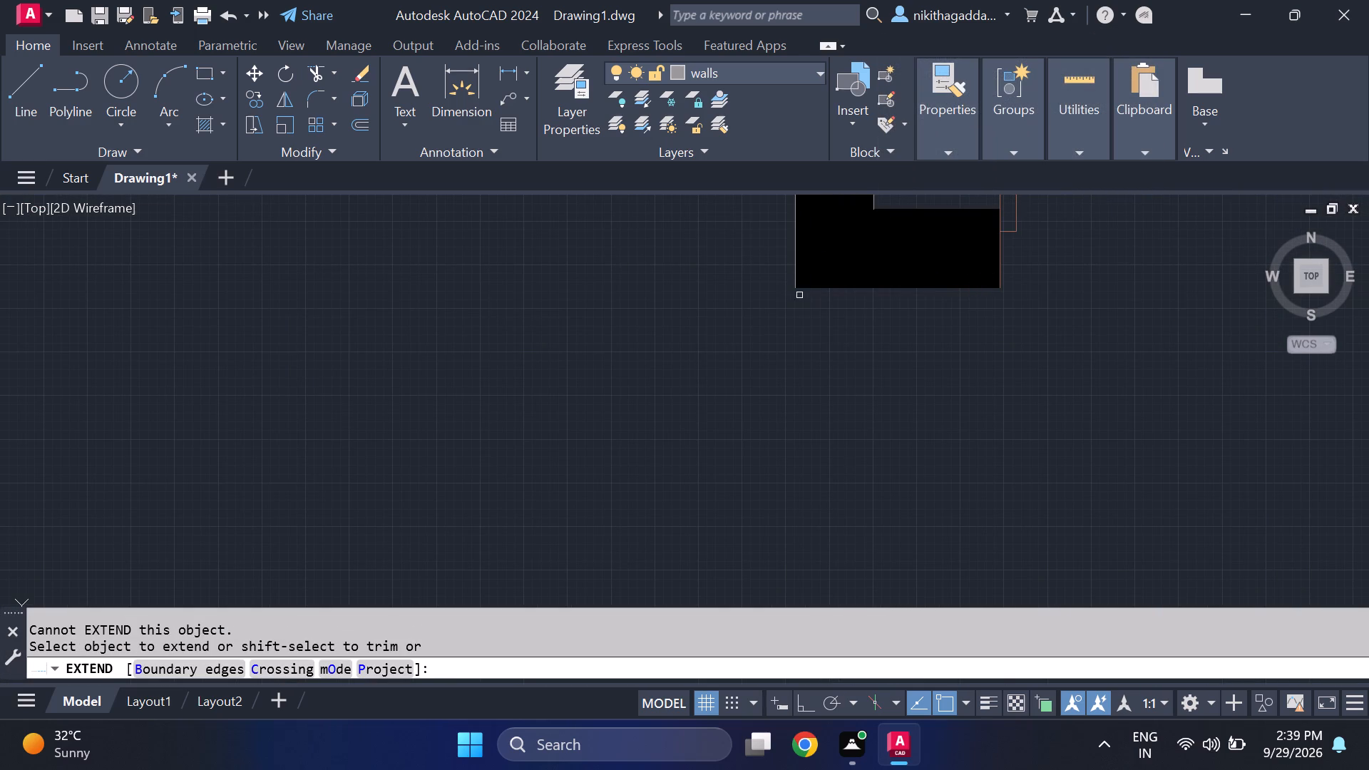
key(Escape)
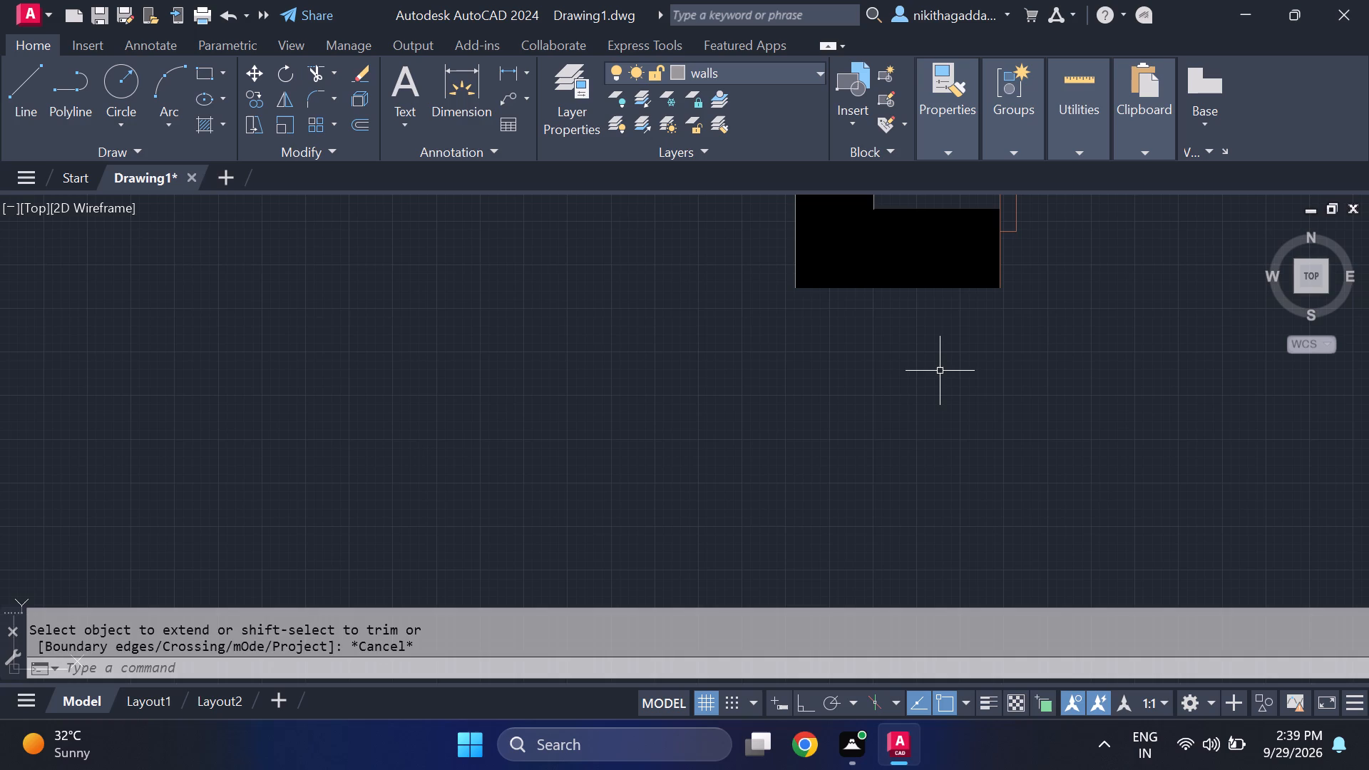
Draw a line closing the south side of the large north-east room's doorway, between the hatched walls on both sides.
key(l)
key(Return)
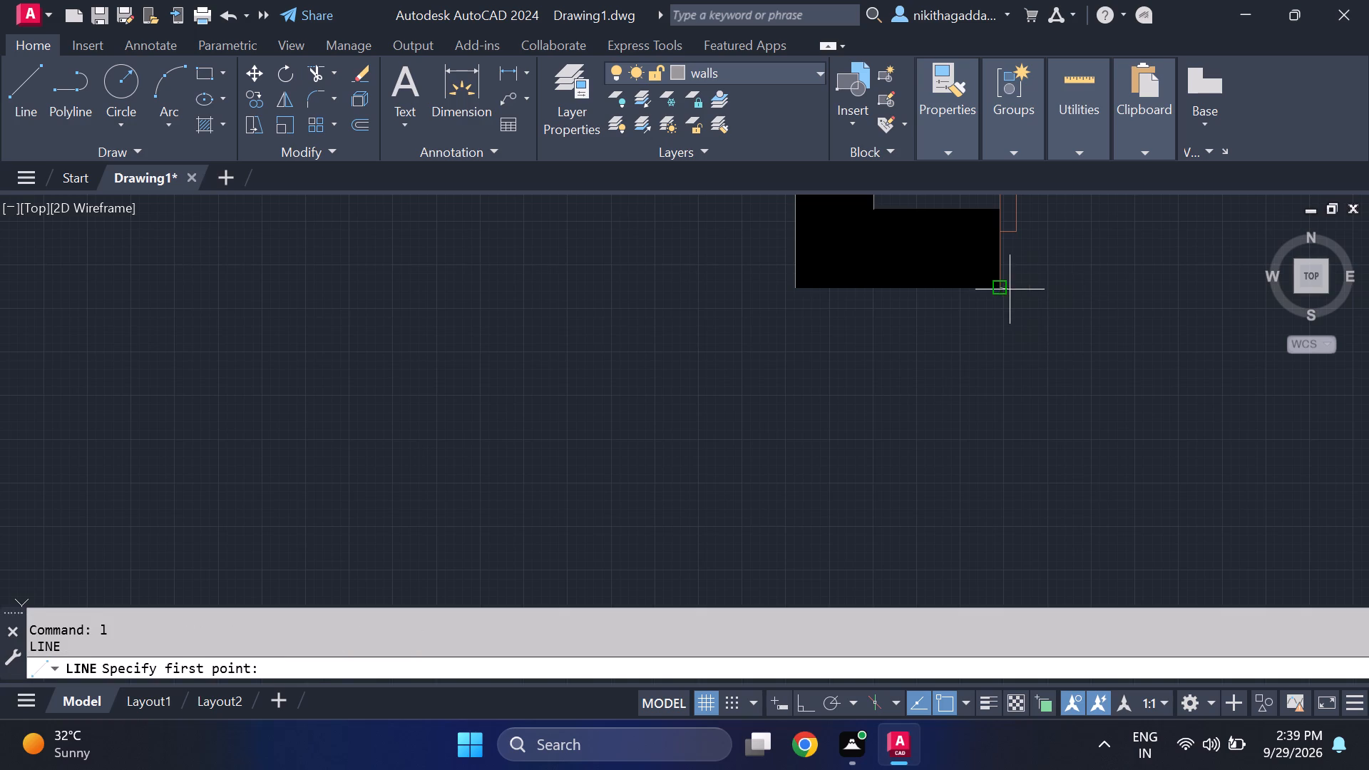
click(1010, 289)
scroll(1209, 316, down, 3)
middle_drag(1209, 318, 774, 435)
scroll(810, 429, up, 4)
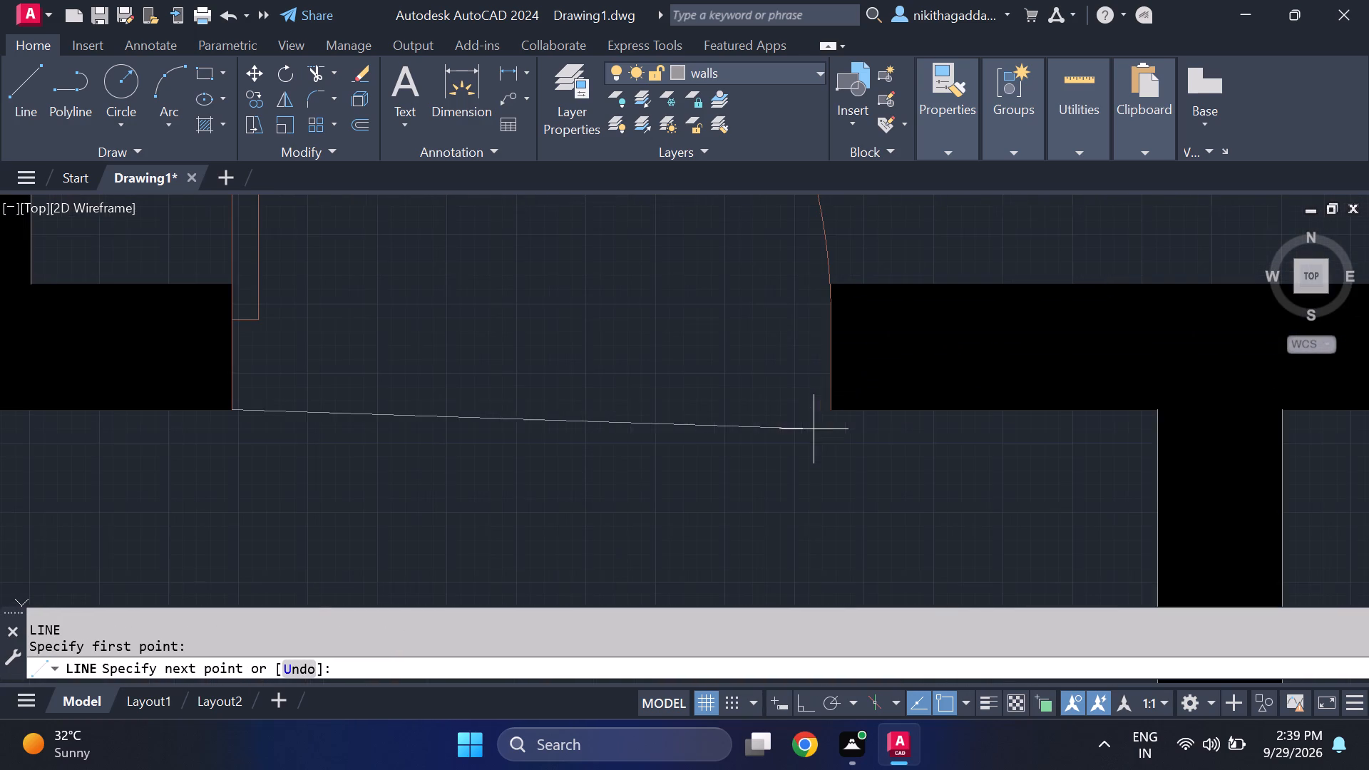
click(836, 414)
key(Escape)
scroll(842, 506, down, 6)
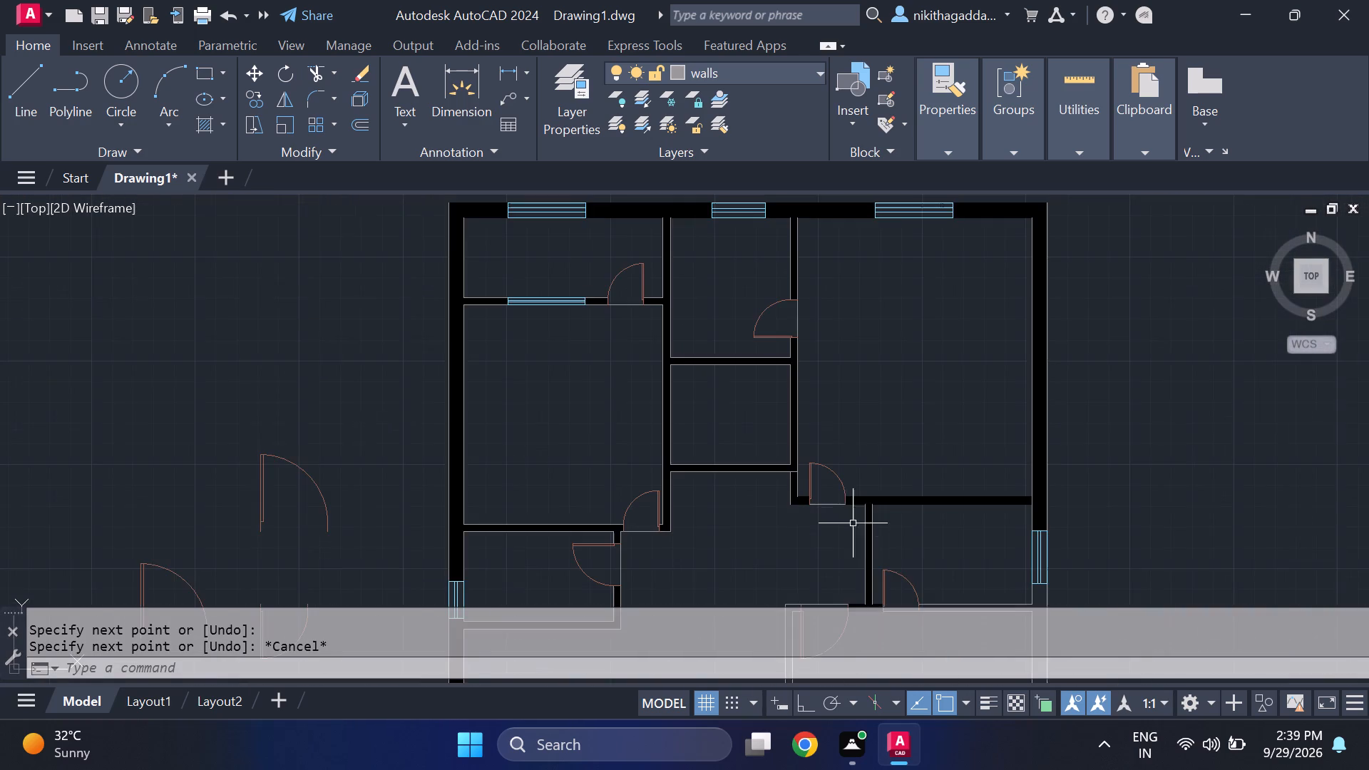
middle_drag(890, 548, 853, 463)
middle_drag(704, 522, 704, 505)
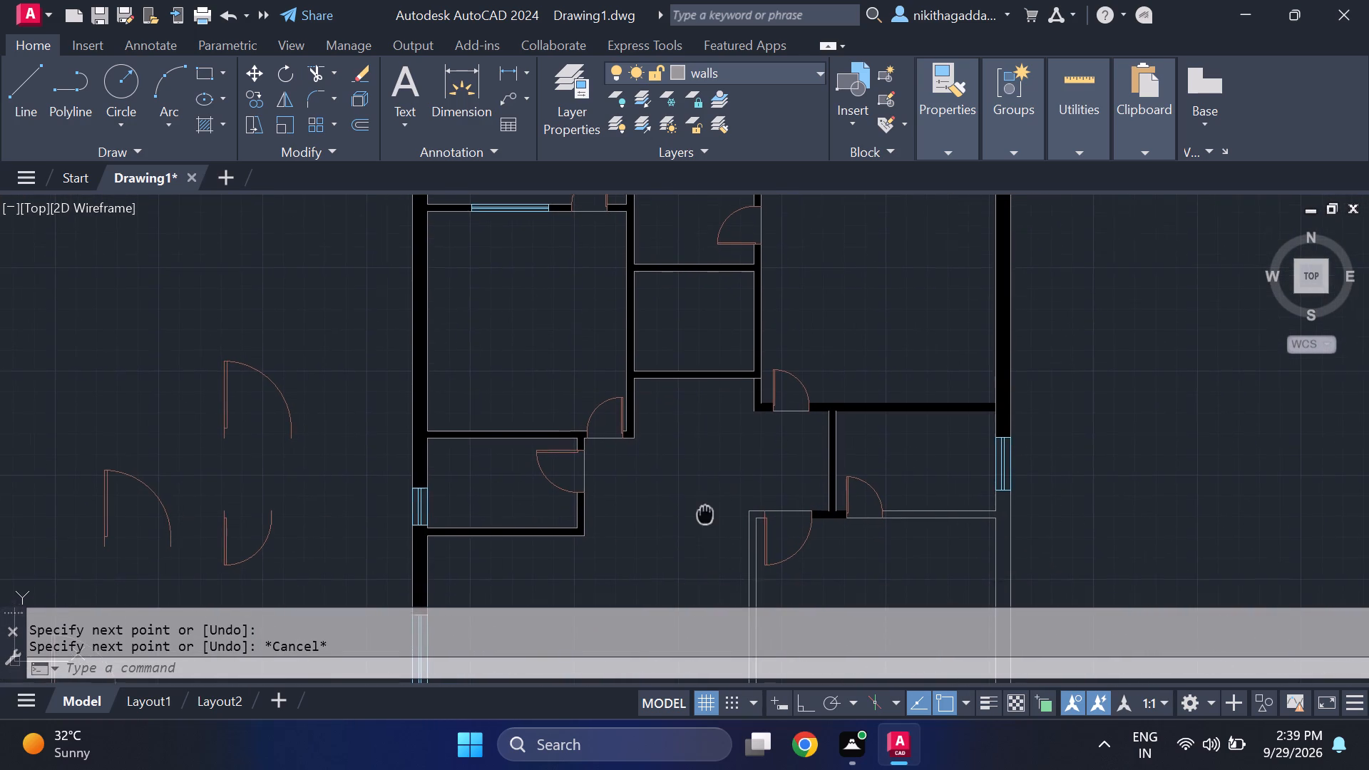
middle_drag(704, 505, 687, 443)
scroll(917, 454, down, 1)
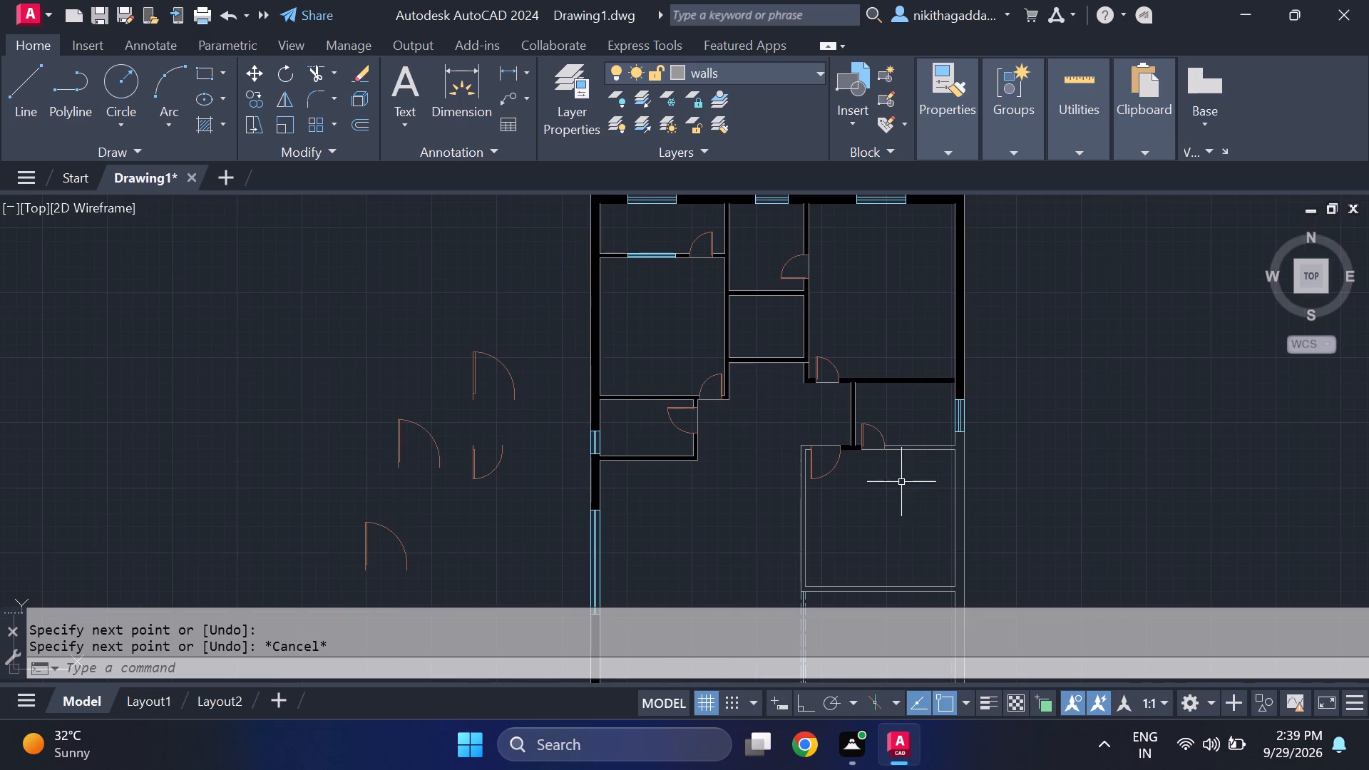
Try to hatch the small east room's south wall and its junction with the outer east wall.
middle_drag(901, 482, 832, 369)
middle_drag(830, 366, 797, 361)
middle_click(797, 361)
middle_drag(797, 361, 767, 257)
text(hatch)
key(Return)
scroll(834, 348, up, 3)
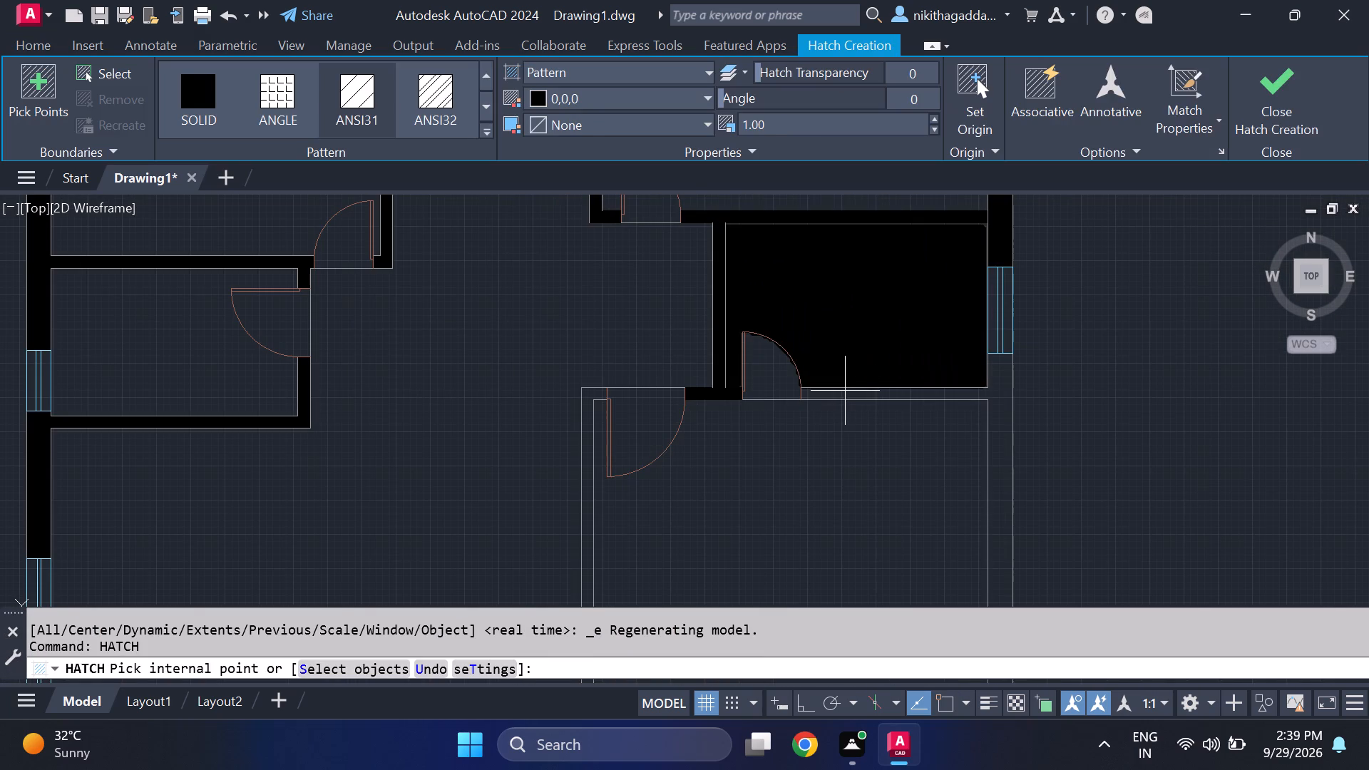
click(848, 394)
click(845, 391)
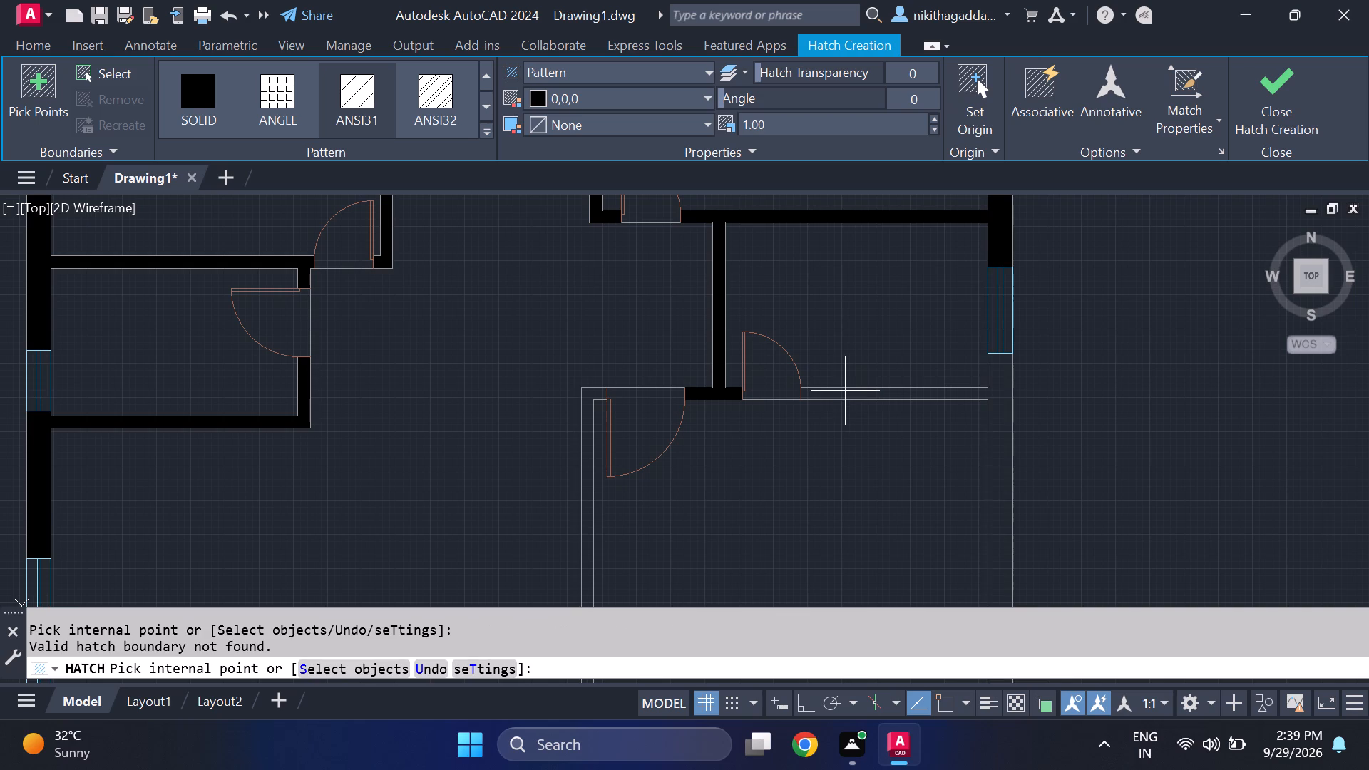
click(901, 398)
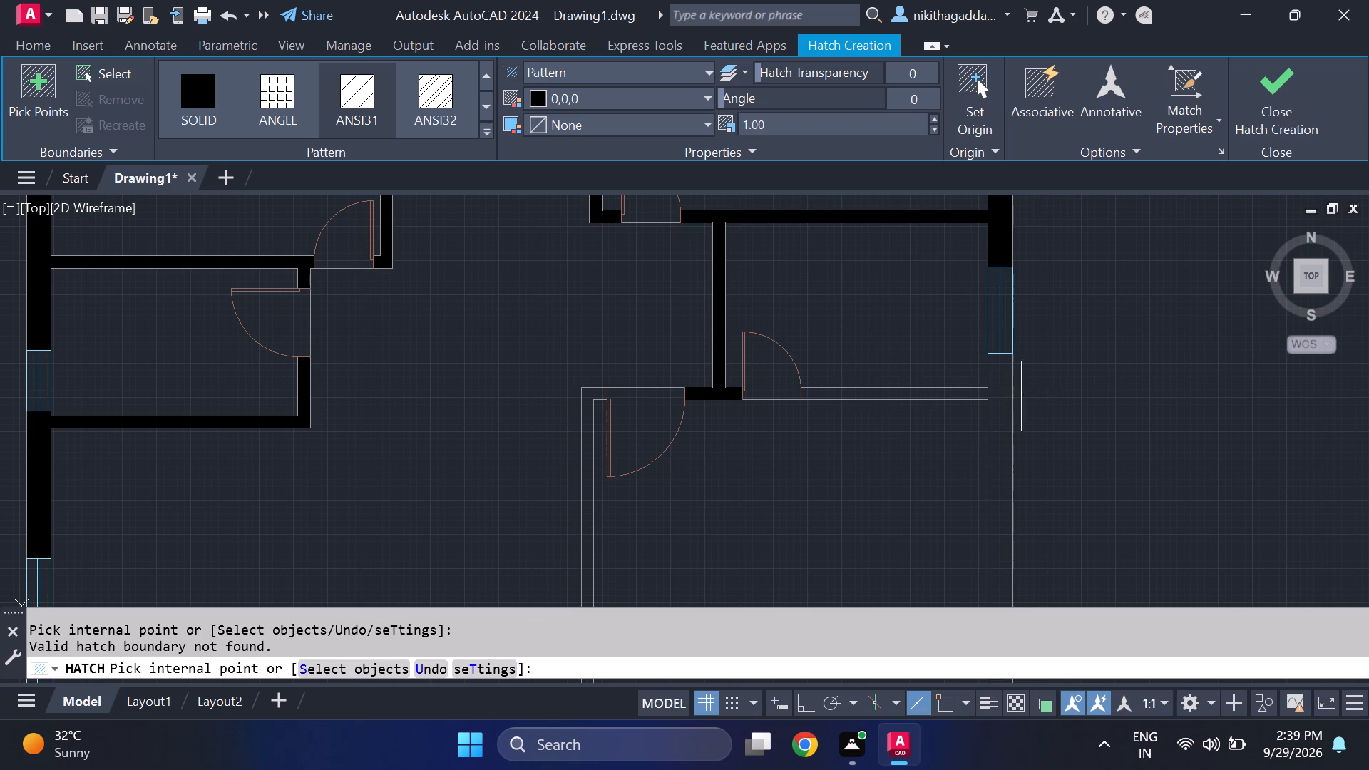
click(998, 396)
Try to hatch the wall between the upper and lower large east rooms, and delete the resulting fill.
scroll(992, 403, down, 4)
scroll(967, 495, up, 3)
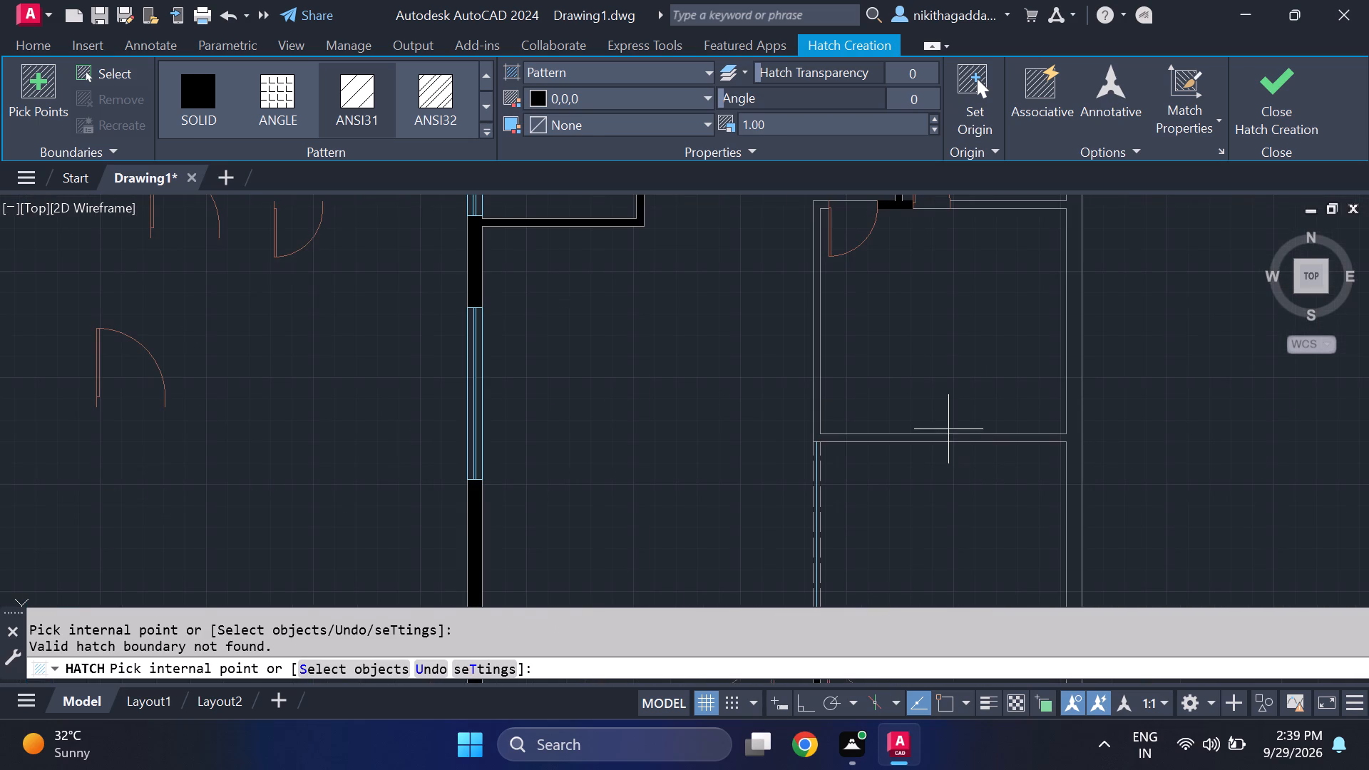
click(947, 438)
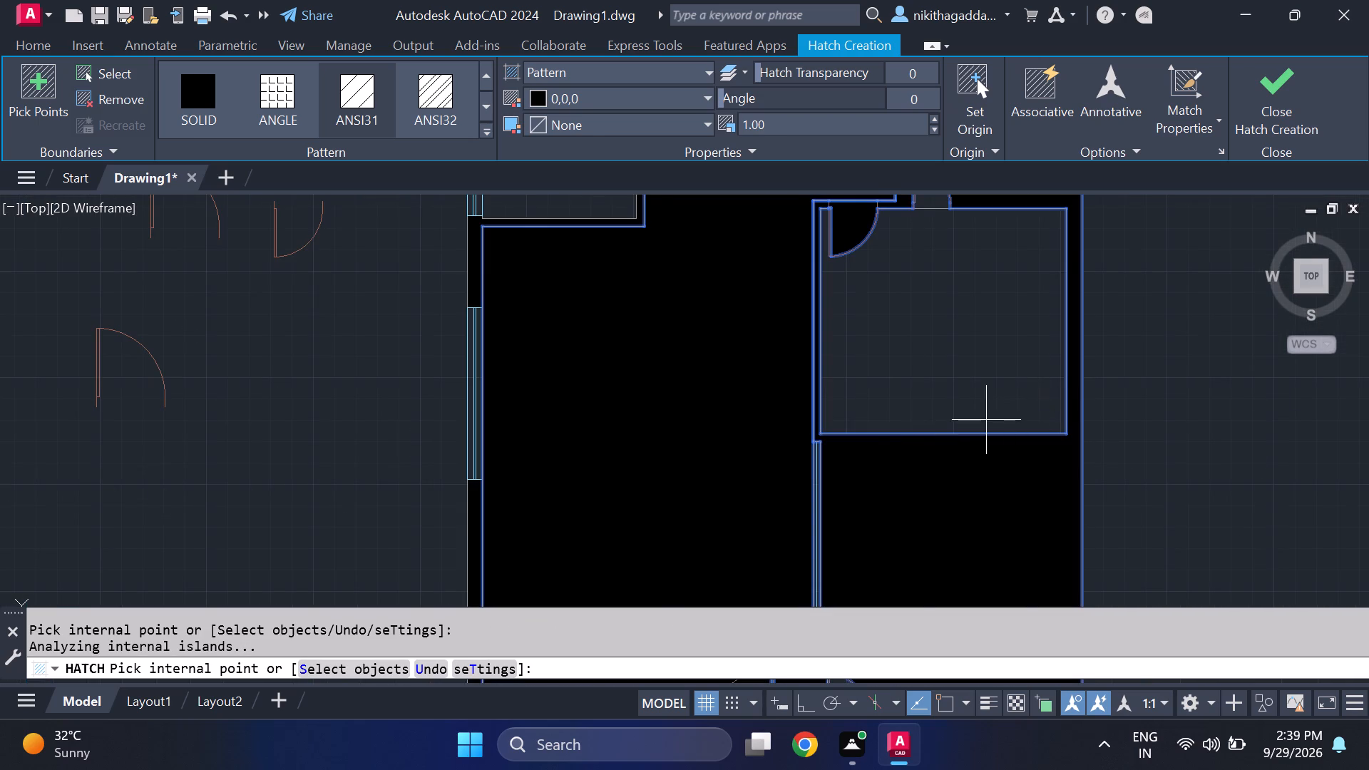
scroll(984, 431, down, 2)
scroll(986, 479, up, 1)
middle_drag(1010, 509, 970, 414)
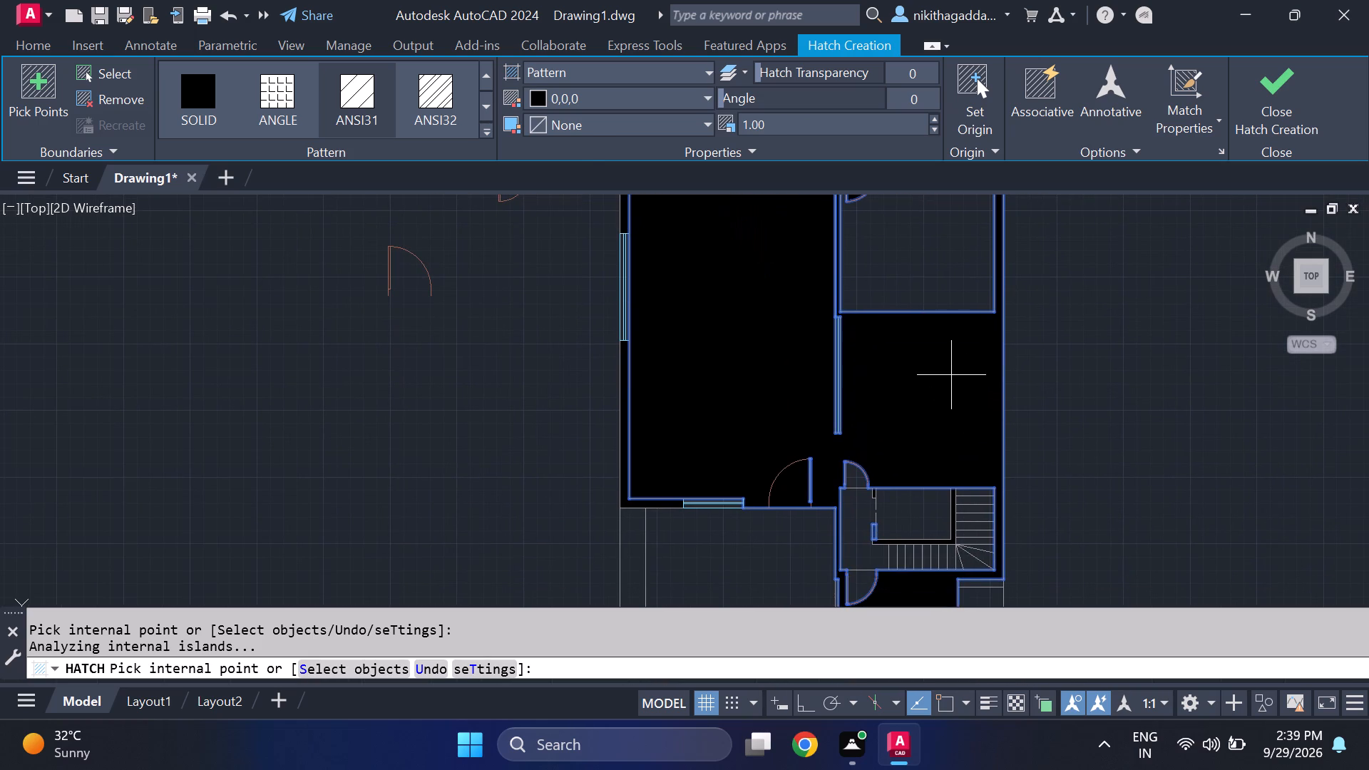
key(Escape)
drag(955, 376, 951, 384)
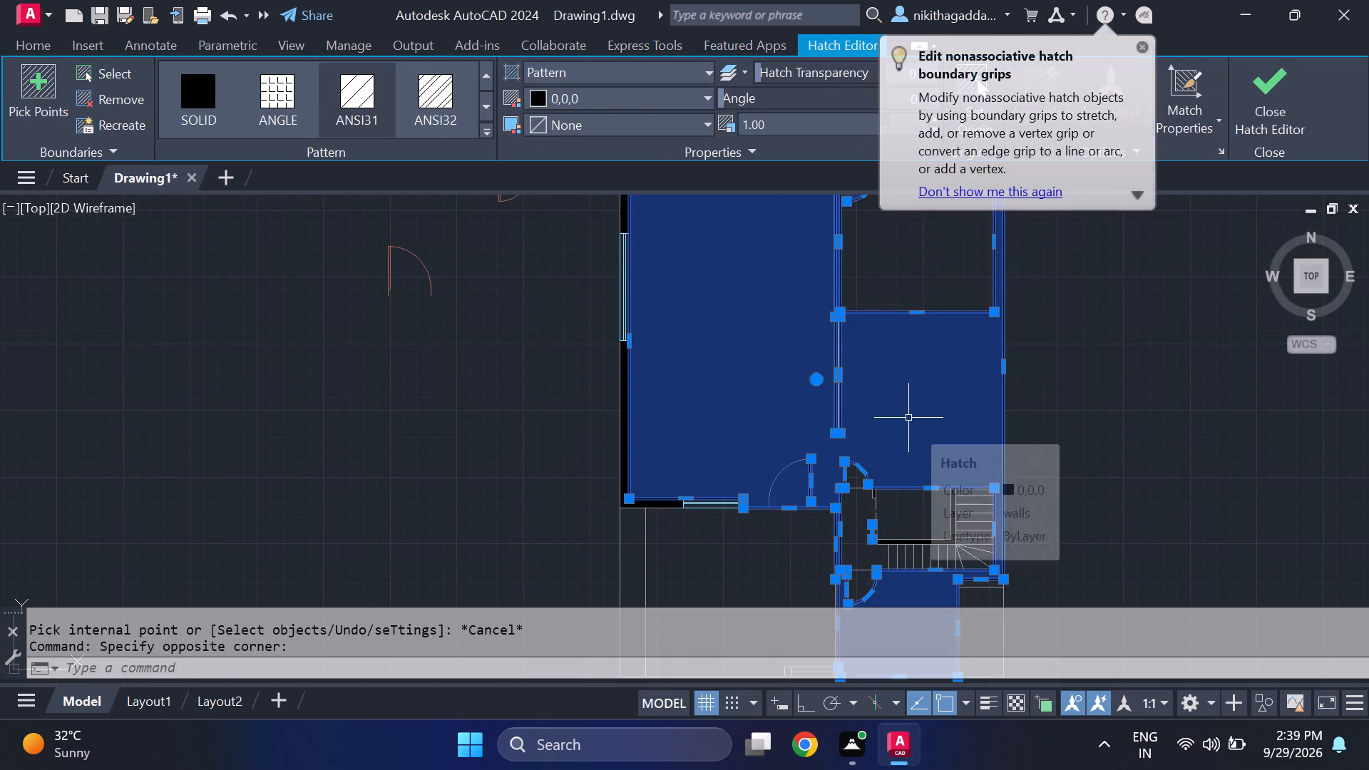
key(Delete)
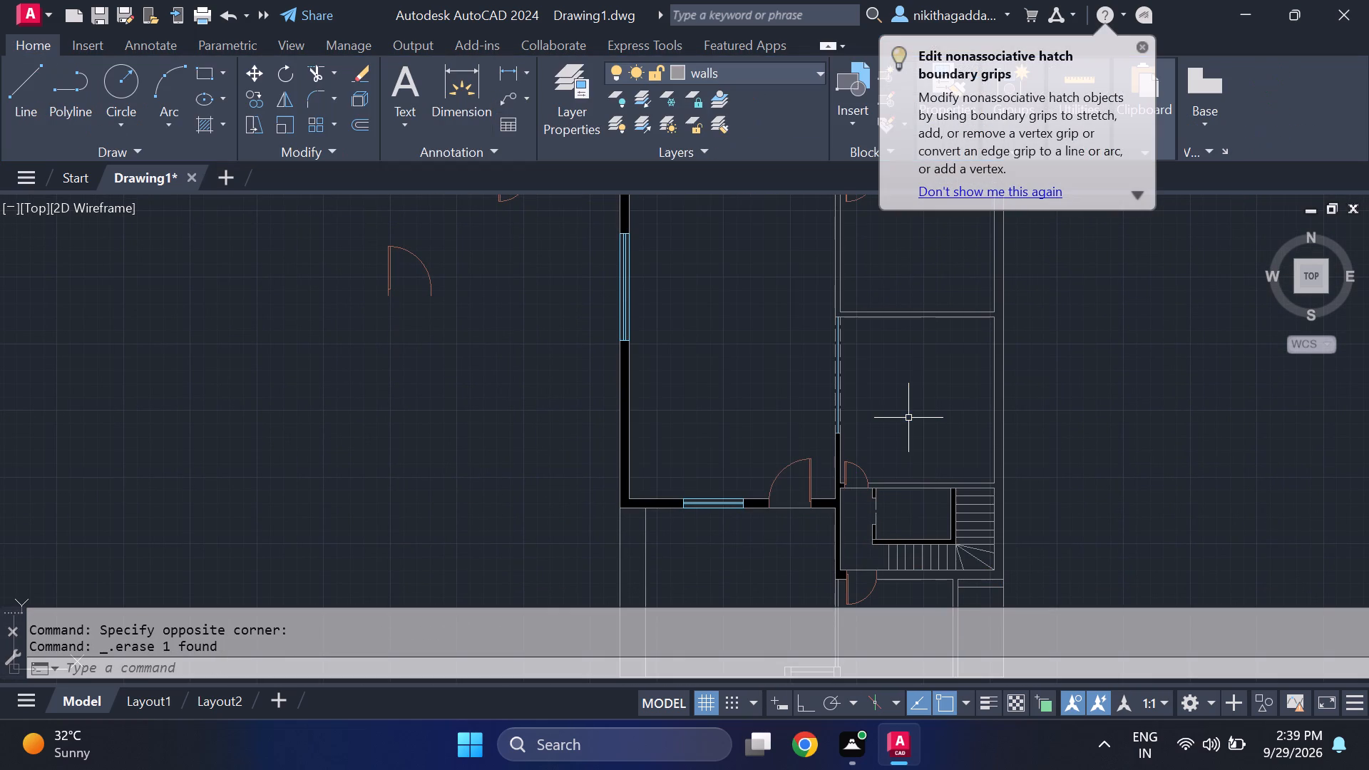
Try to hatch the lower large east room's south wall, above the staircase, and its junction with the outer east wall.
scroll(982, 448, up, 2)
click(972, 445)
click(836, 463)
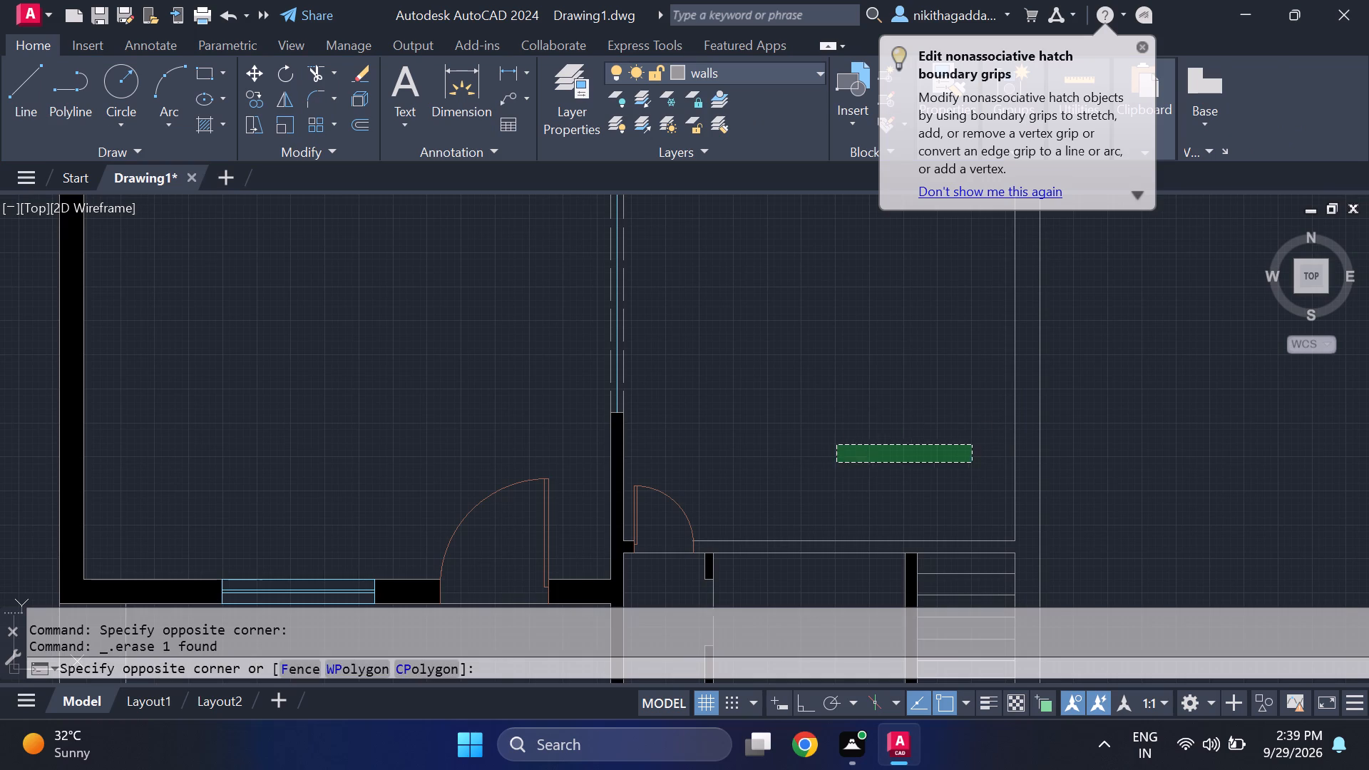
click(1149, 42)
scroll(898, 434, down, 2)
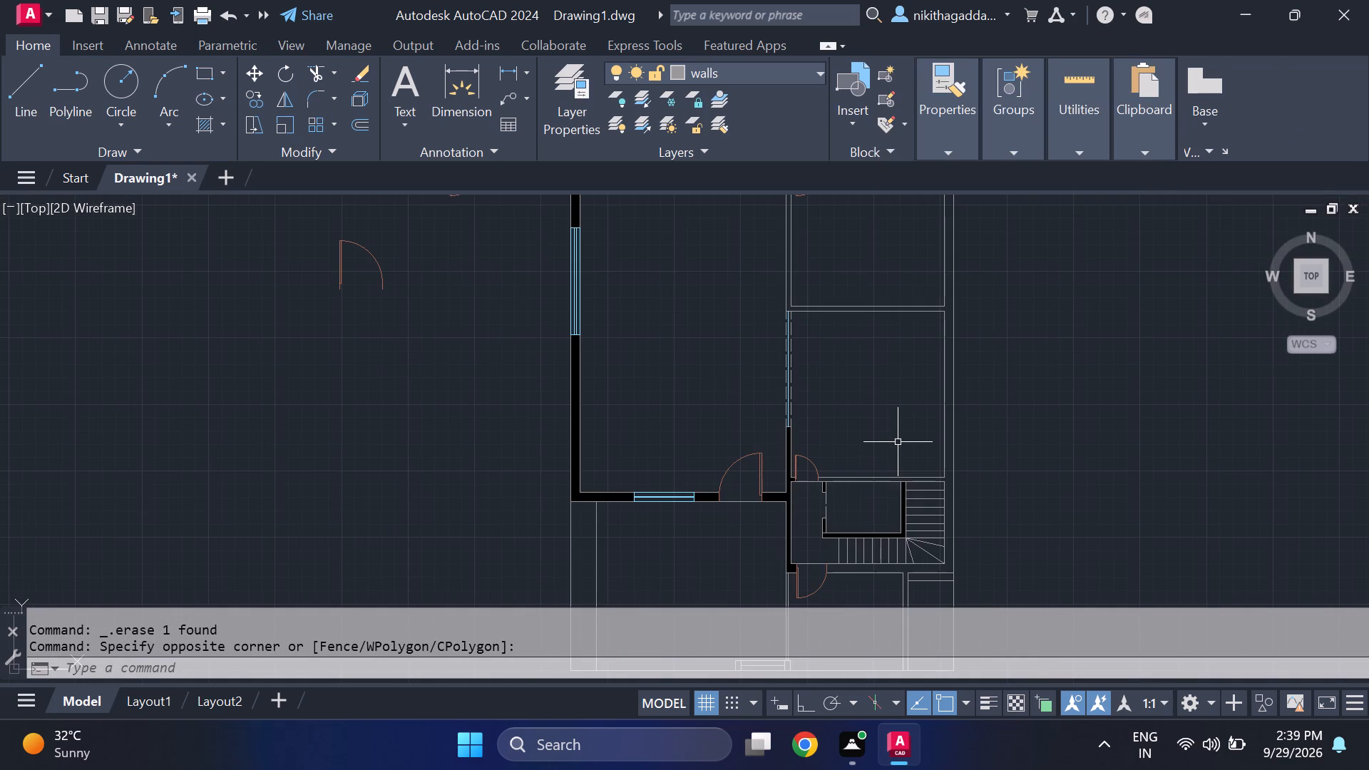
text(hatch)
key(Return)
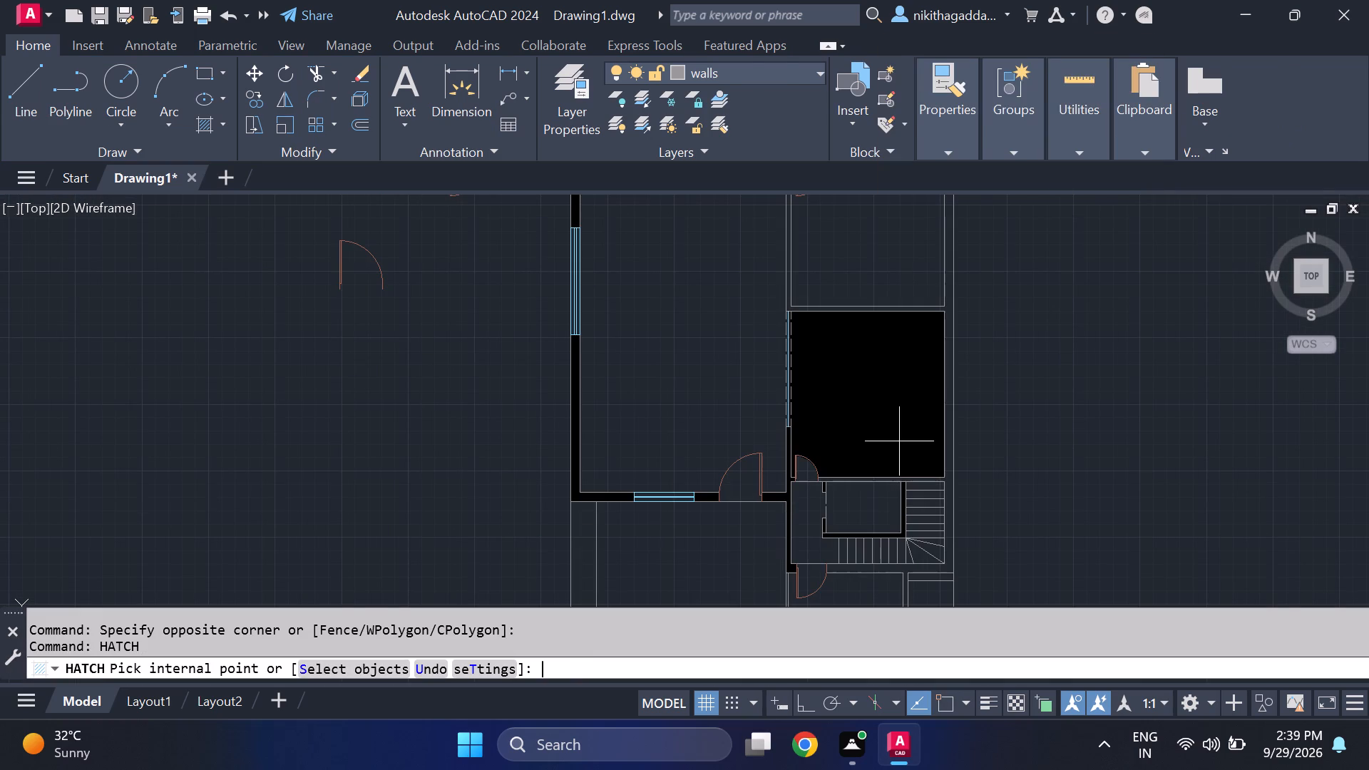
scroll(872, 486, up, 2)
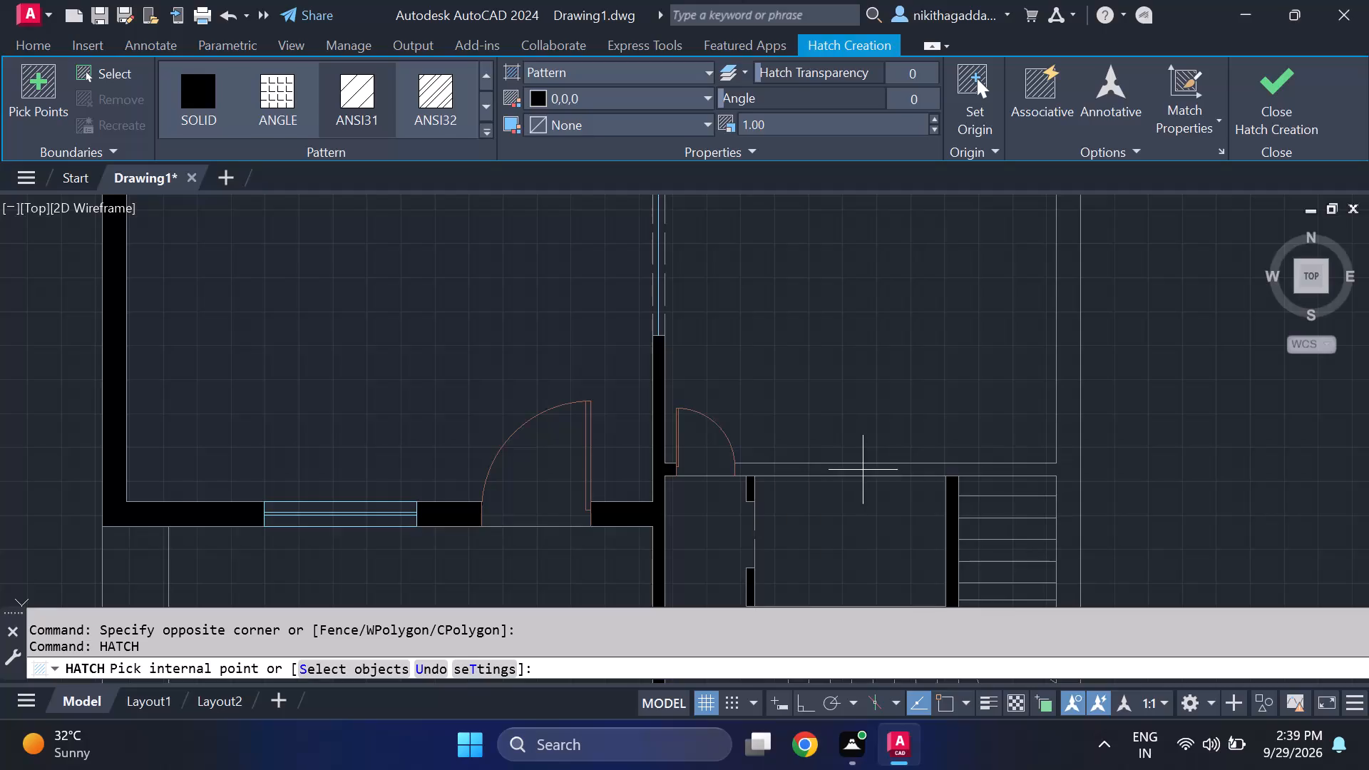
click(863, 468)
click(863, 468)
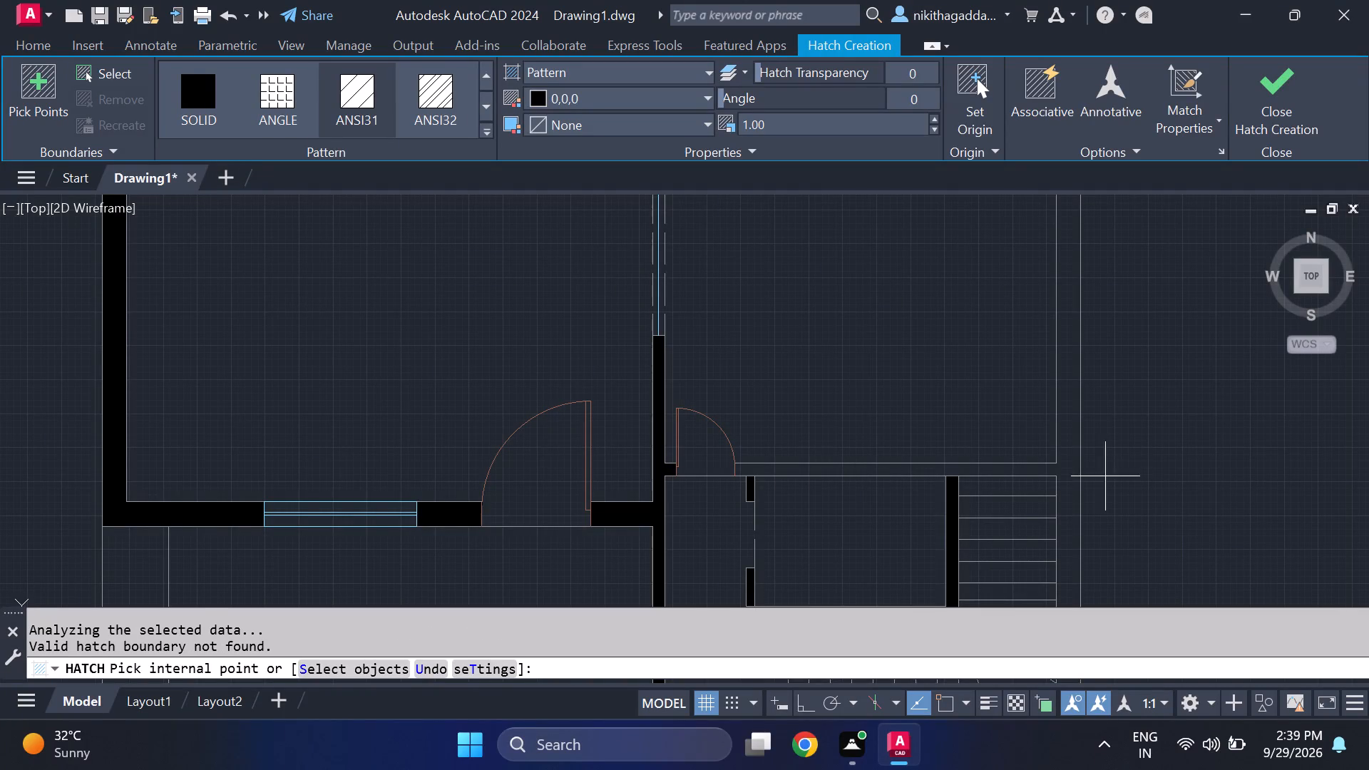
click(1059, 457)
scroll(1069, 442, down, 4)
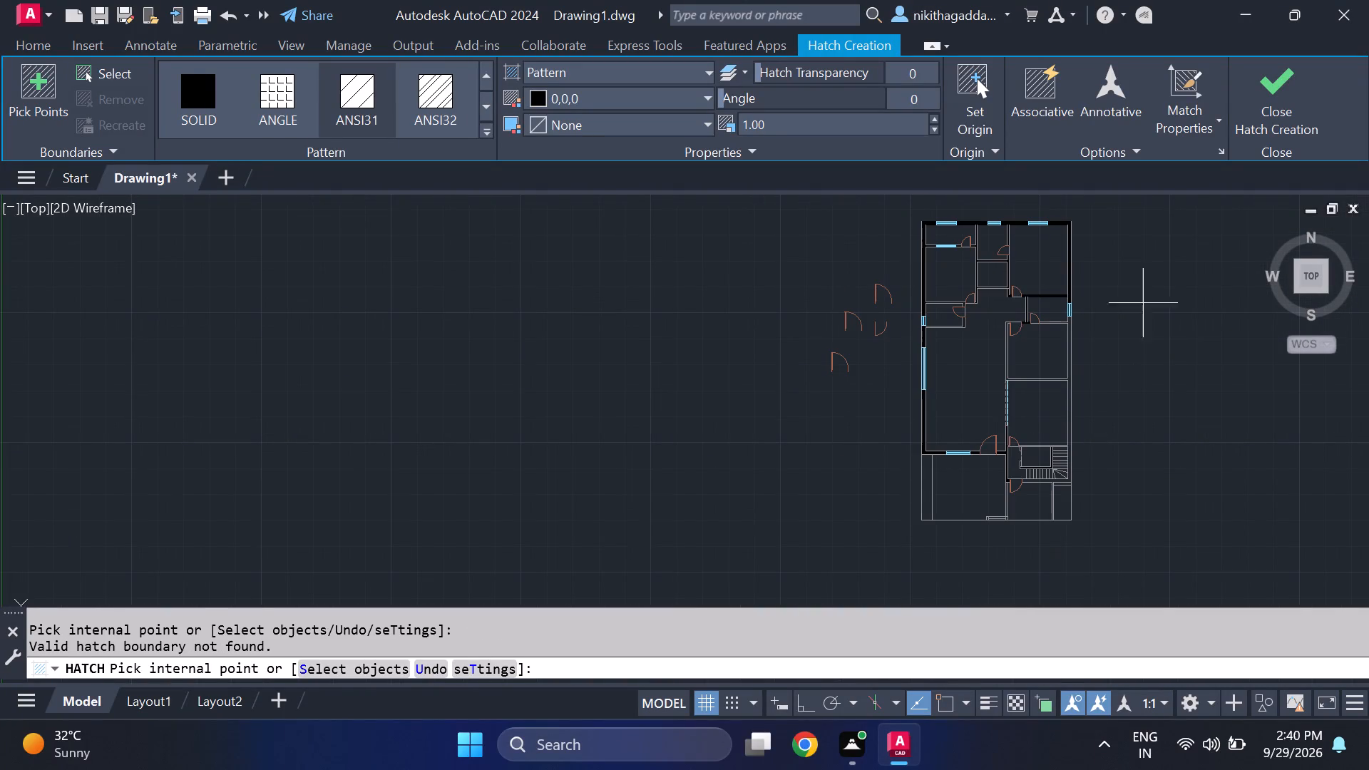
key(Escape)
Delete the existing black hatch that fills the northern part of the house's walls.
scroll(939, 234, up, 2)
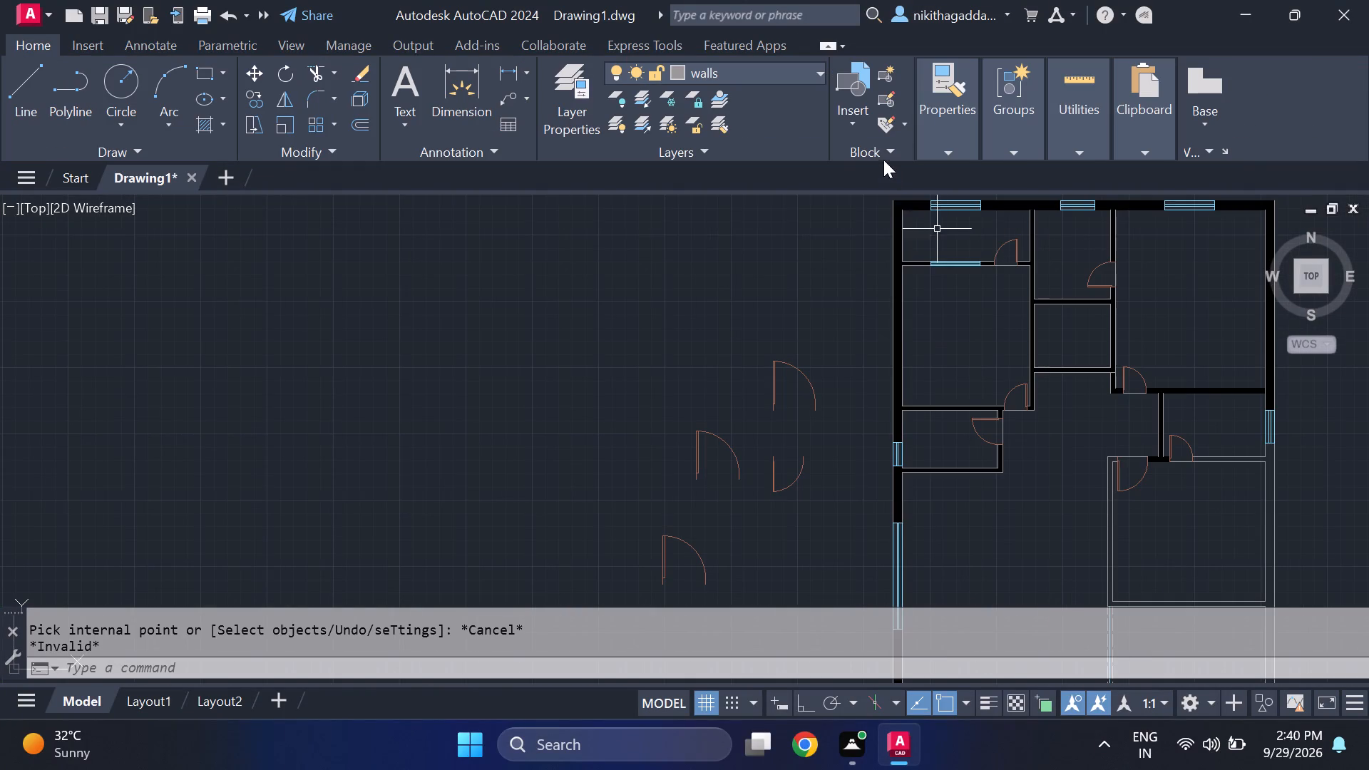
click(919, 207)
key(Delete)
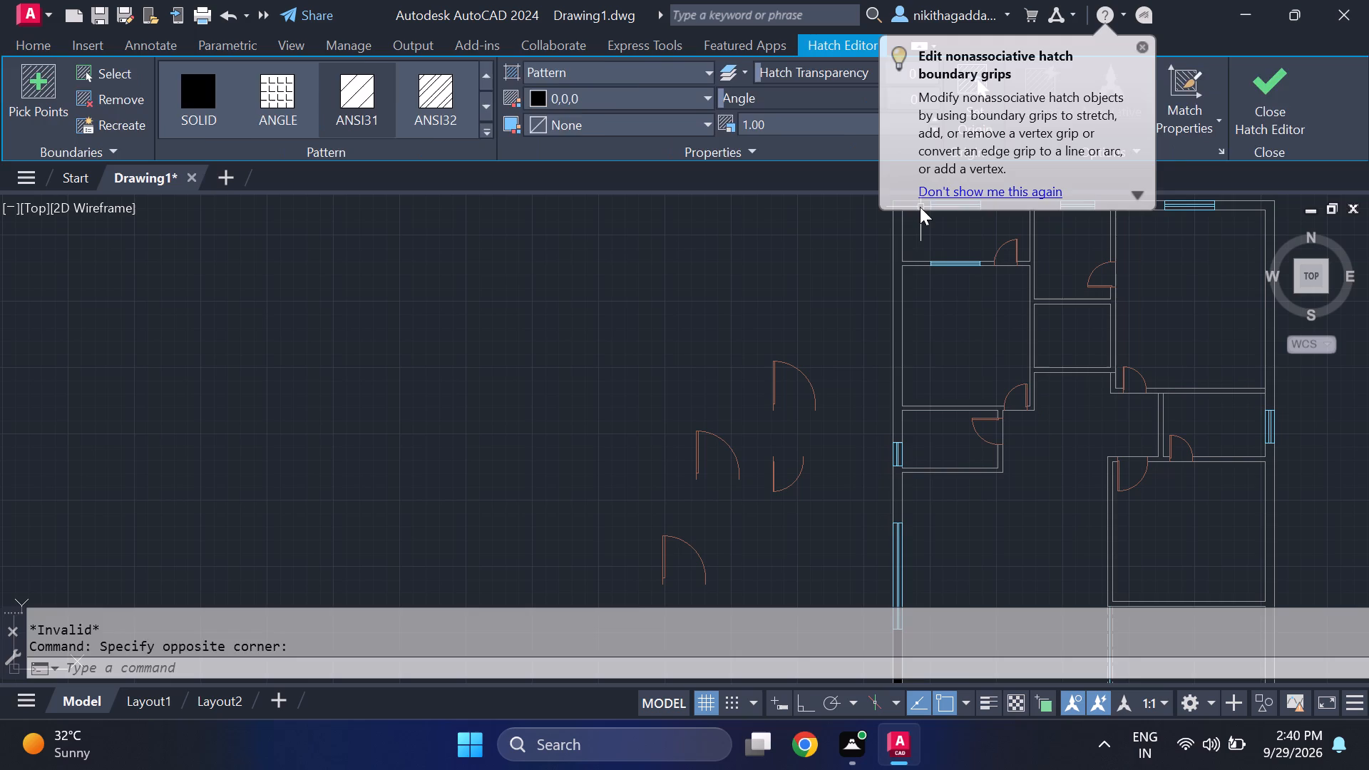
scroll(940, 242, down, 3)
middle_drag(970, 355, 754, 349)
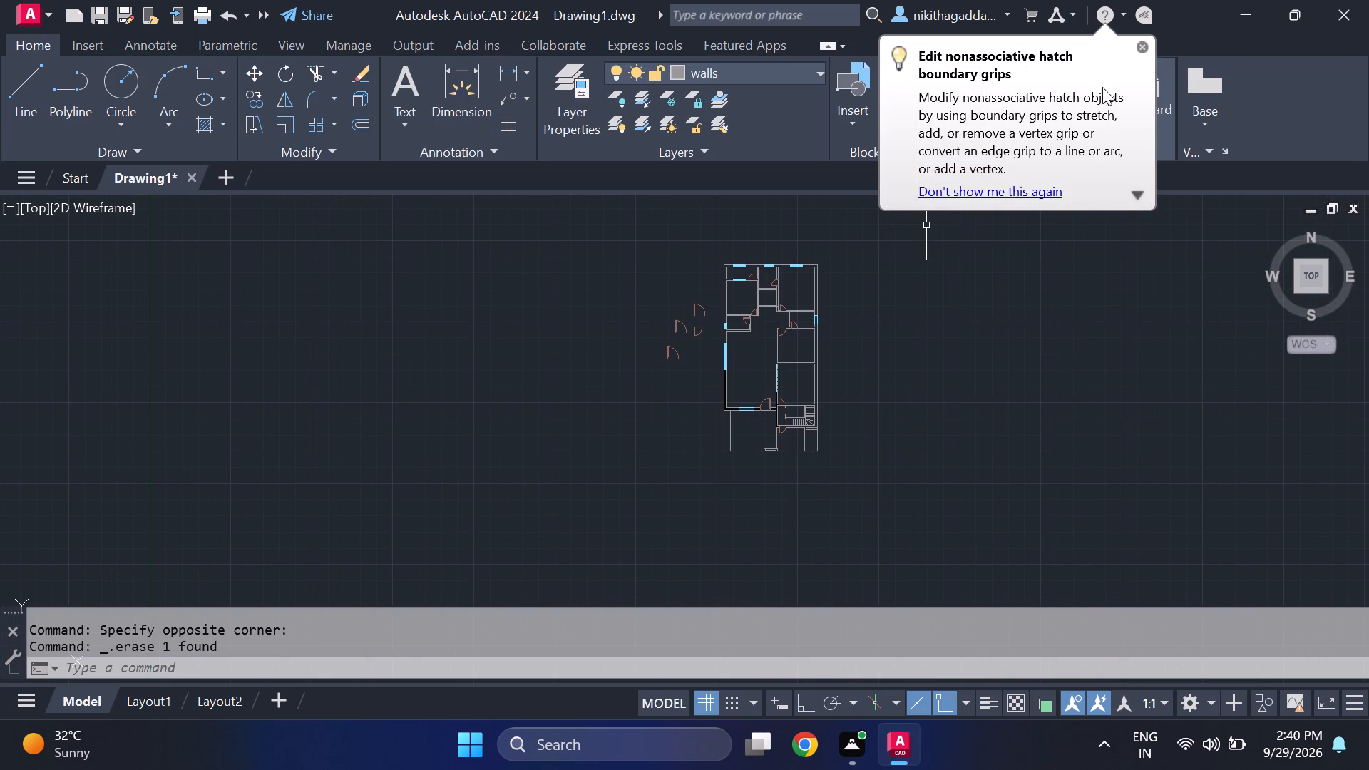
click(1145, 43)
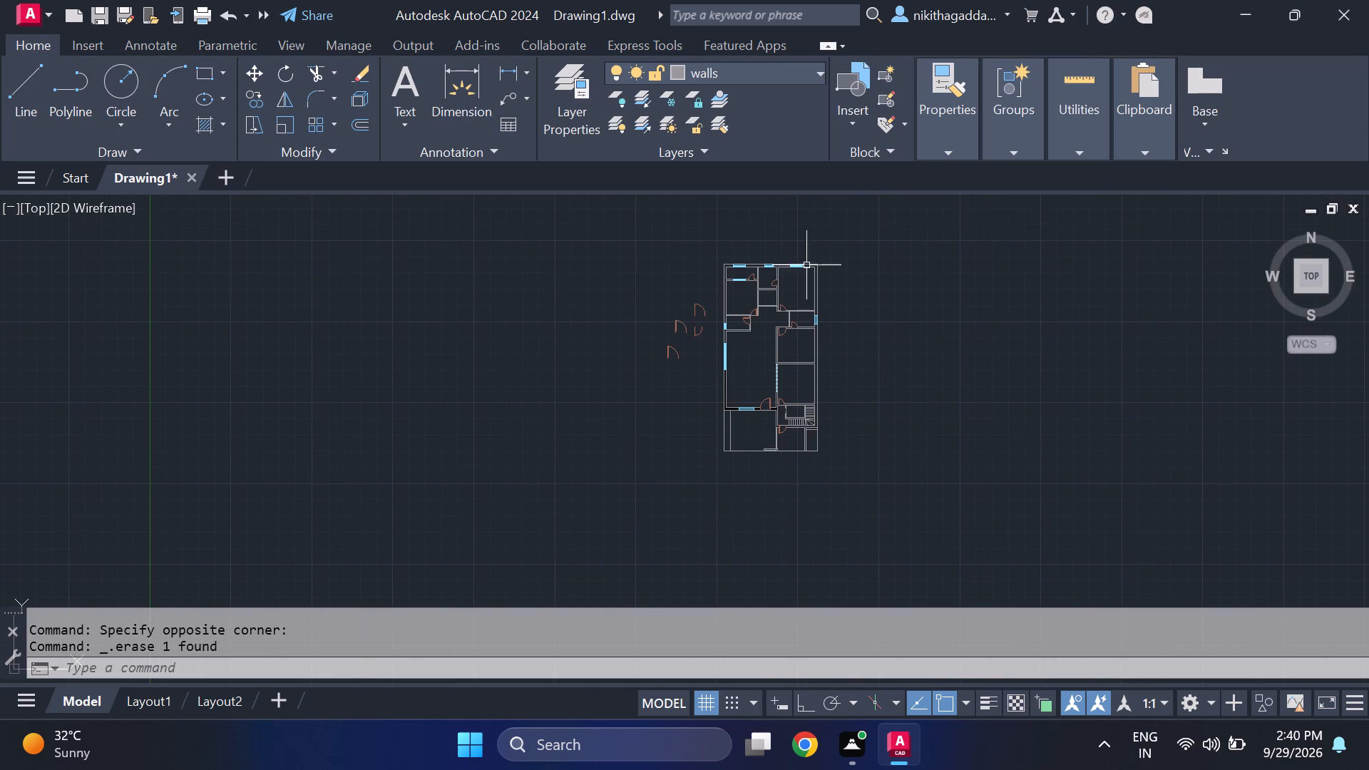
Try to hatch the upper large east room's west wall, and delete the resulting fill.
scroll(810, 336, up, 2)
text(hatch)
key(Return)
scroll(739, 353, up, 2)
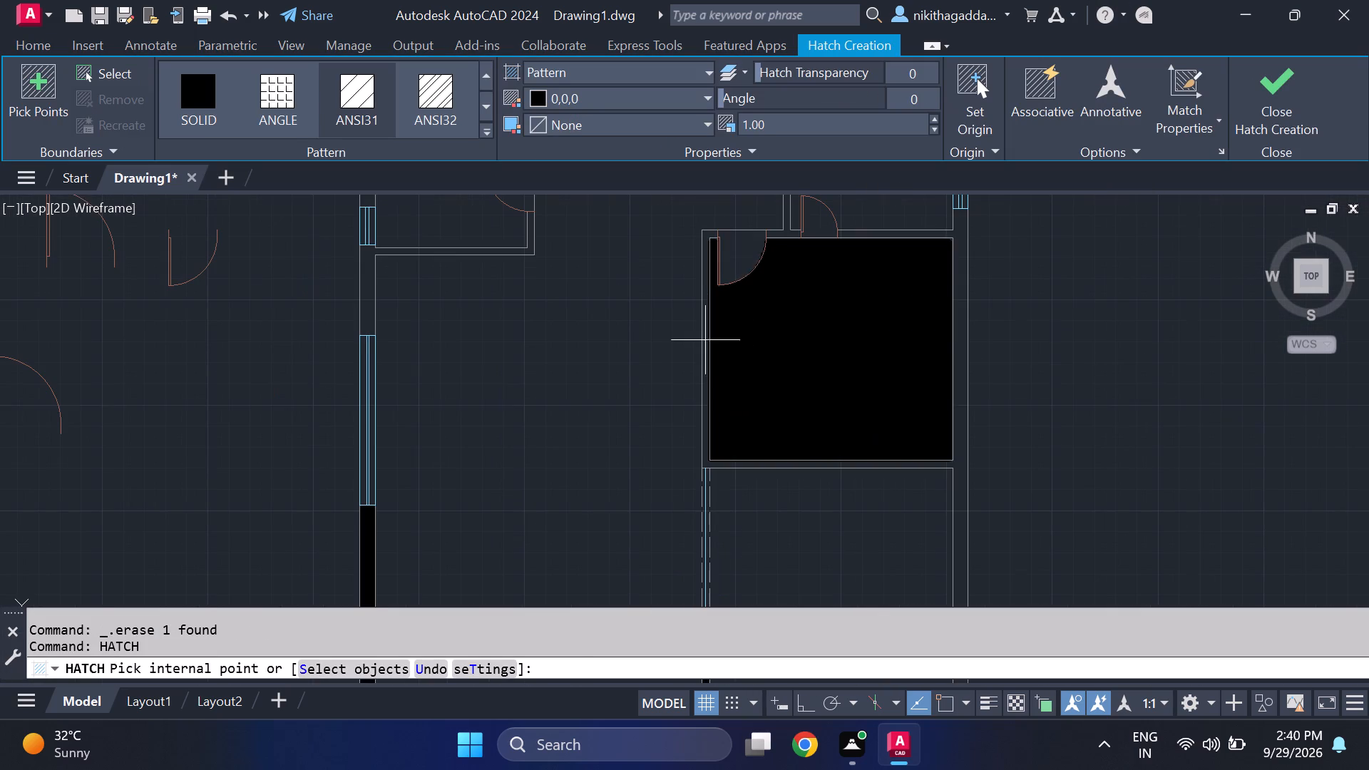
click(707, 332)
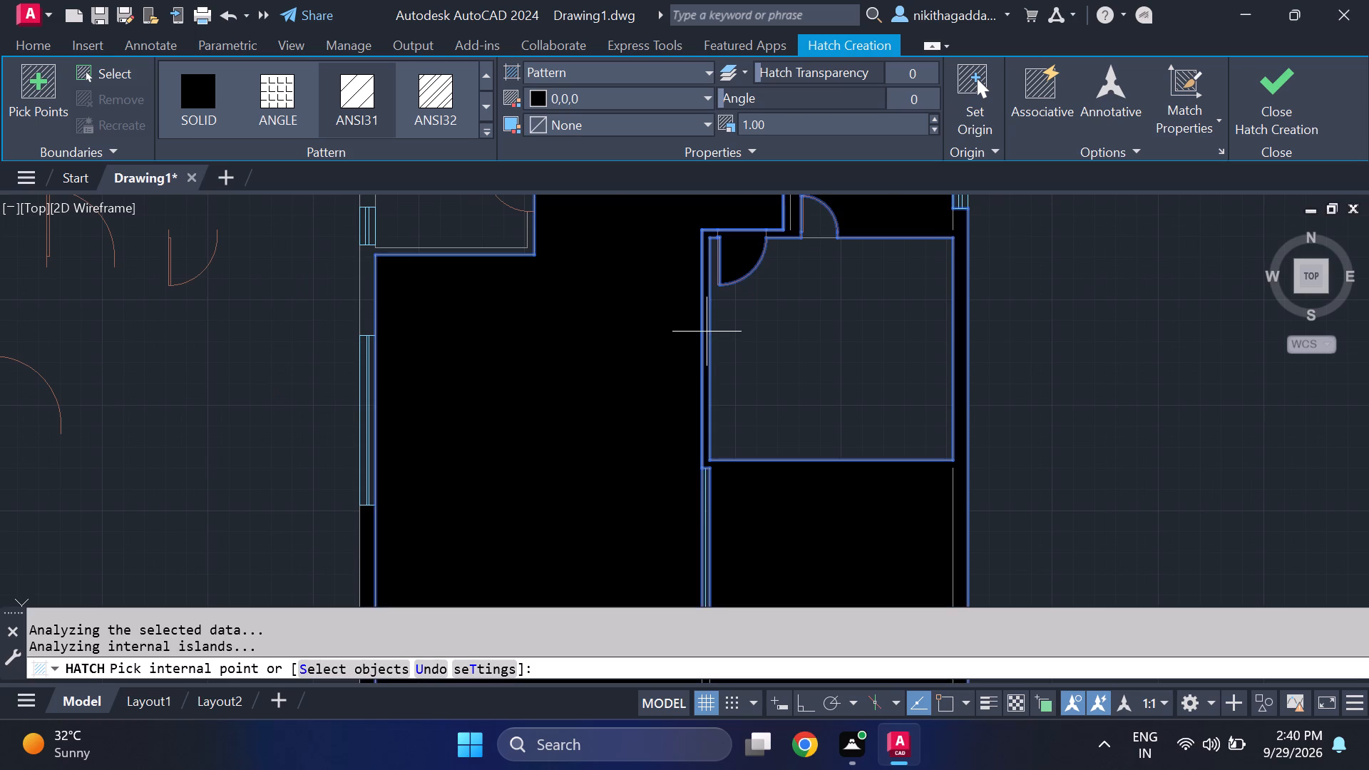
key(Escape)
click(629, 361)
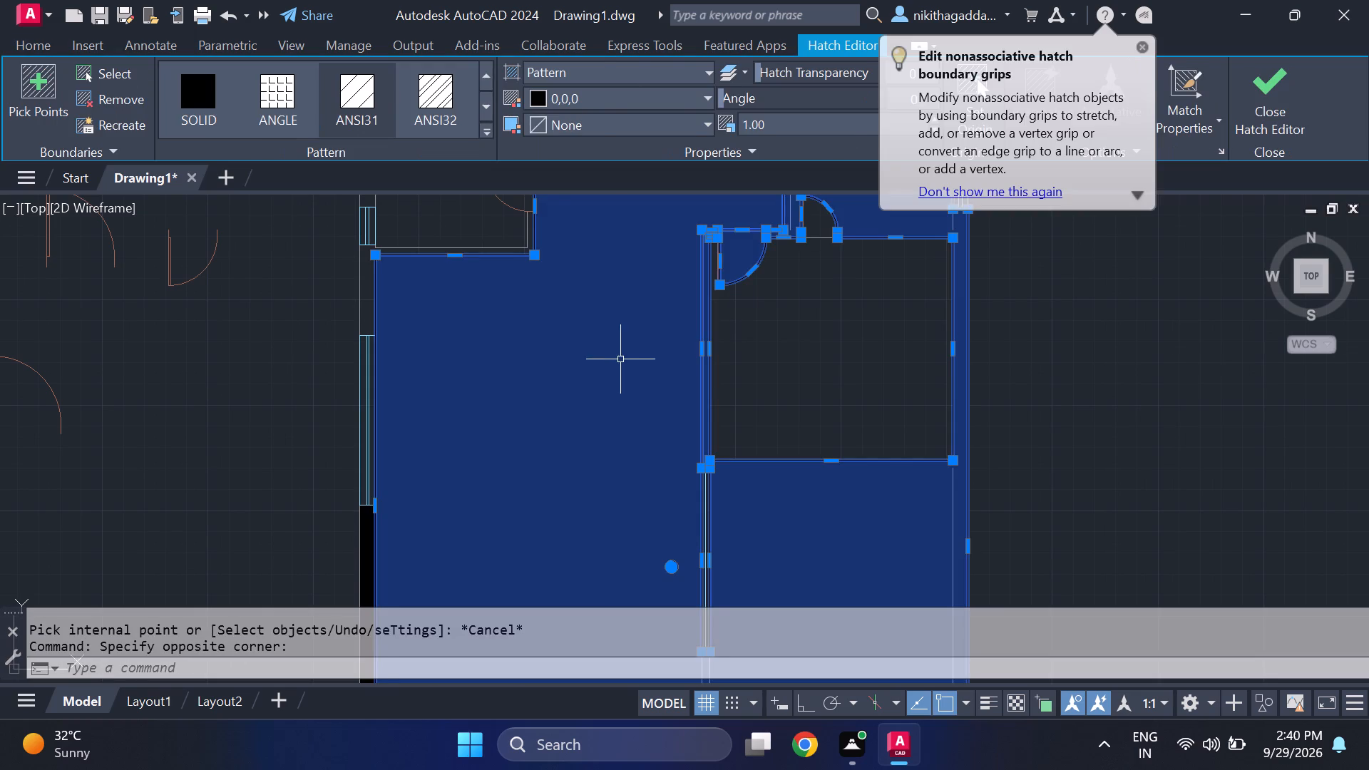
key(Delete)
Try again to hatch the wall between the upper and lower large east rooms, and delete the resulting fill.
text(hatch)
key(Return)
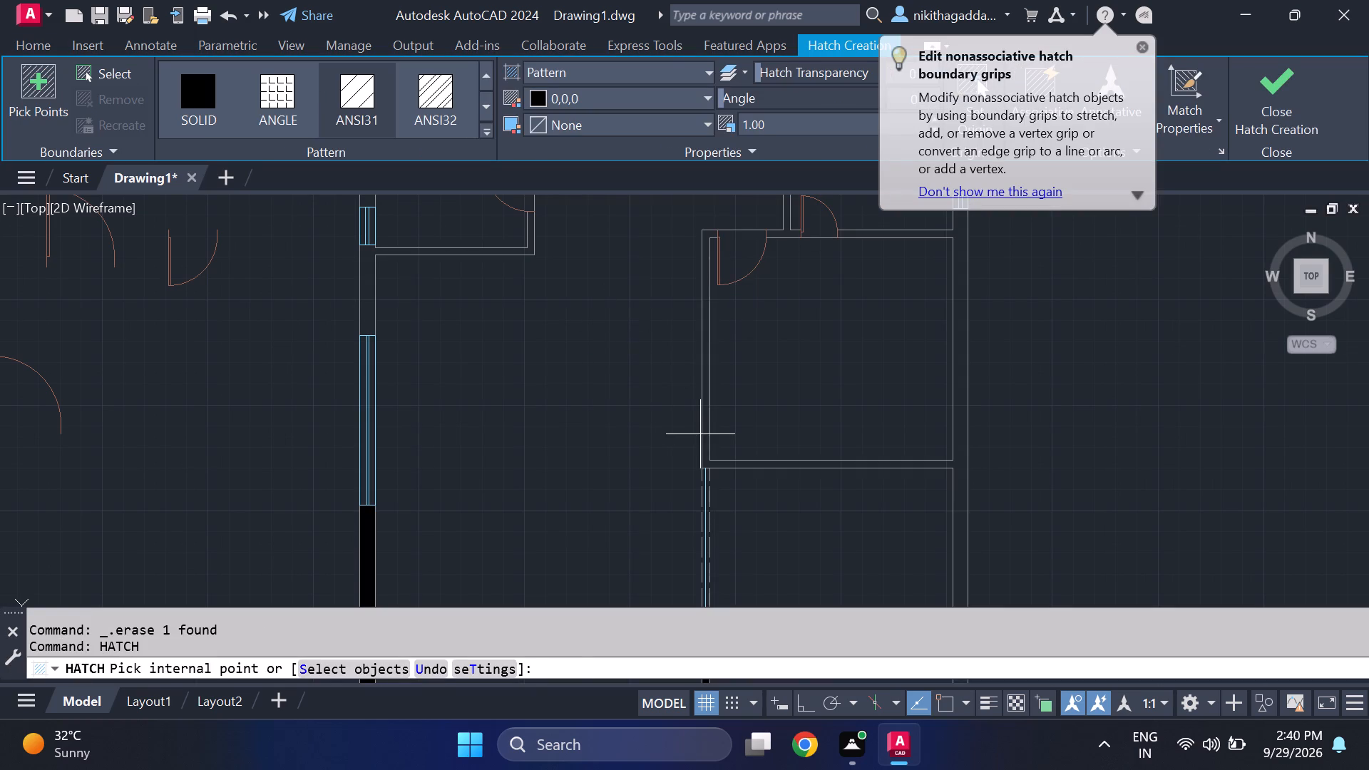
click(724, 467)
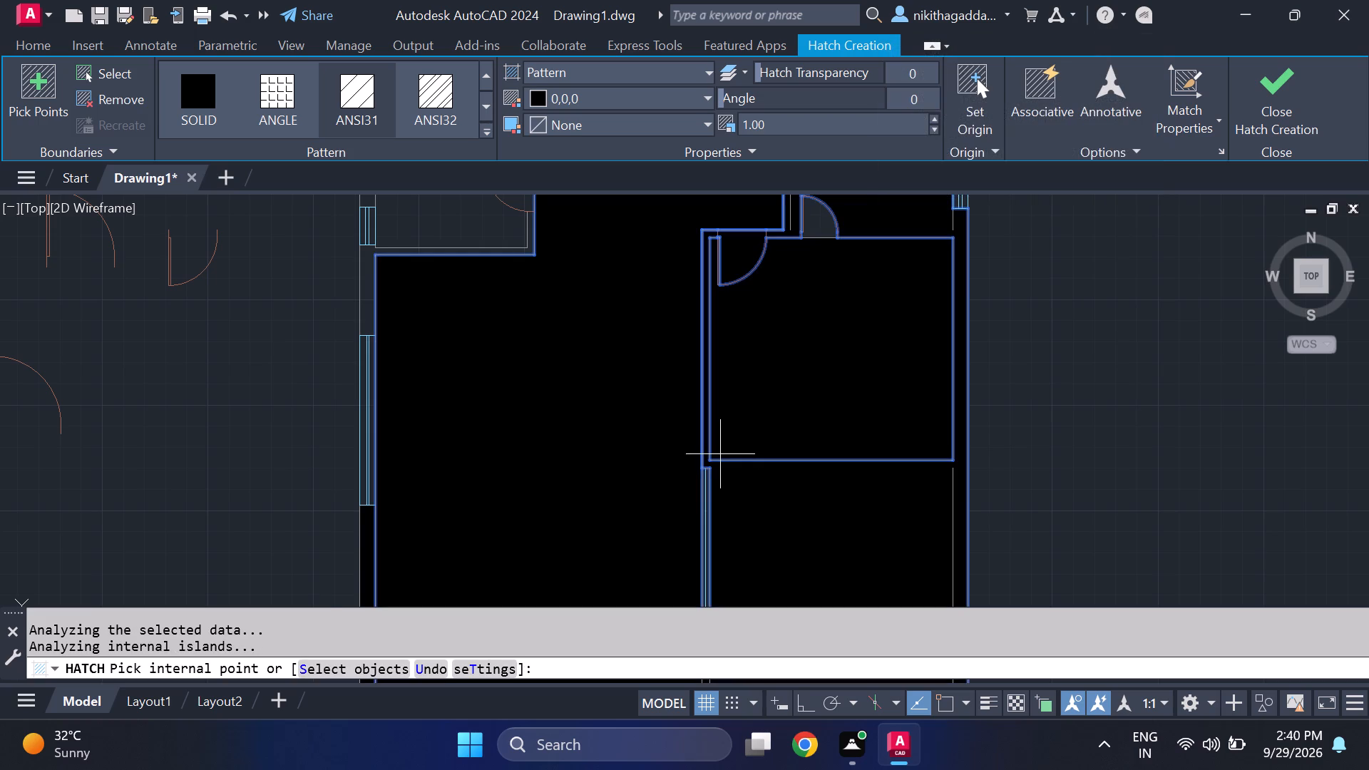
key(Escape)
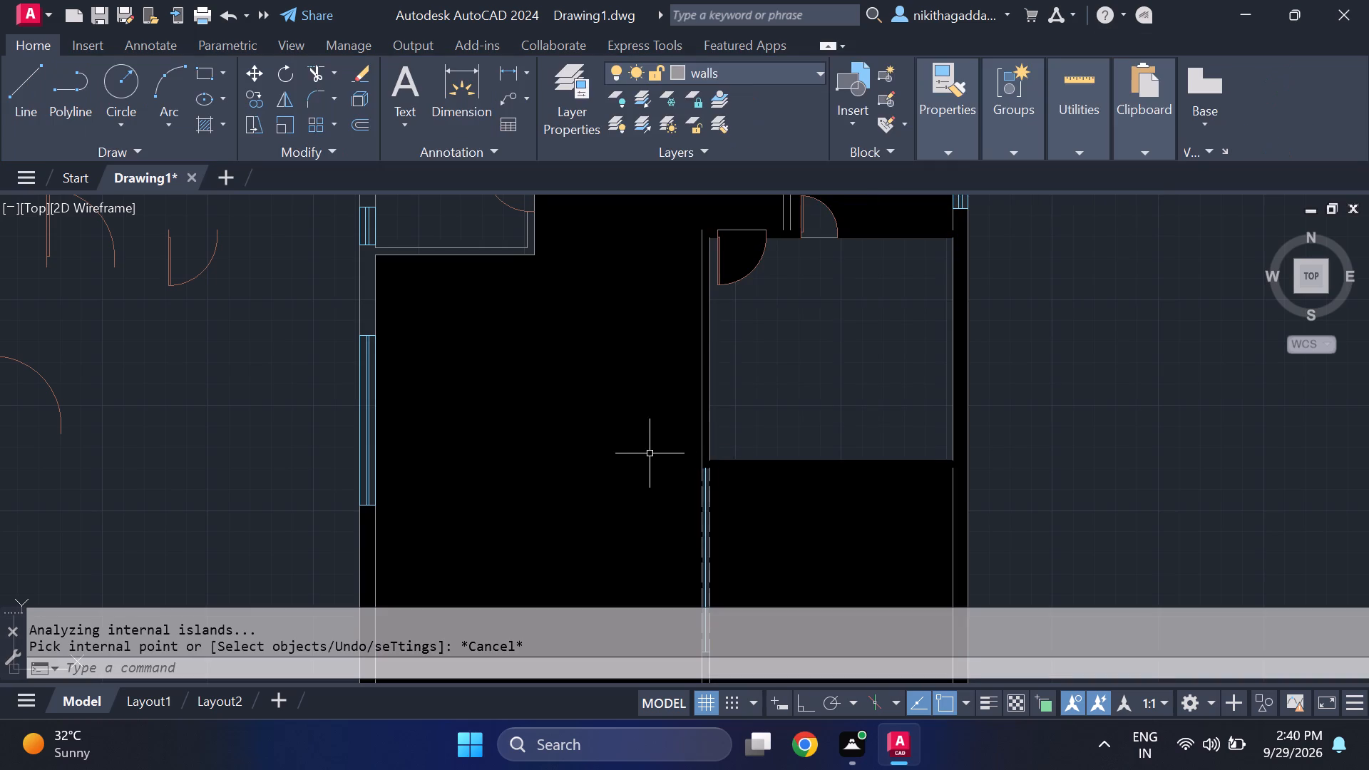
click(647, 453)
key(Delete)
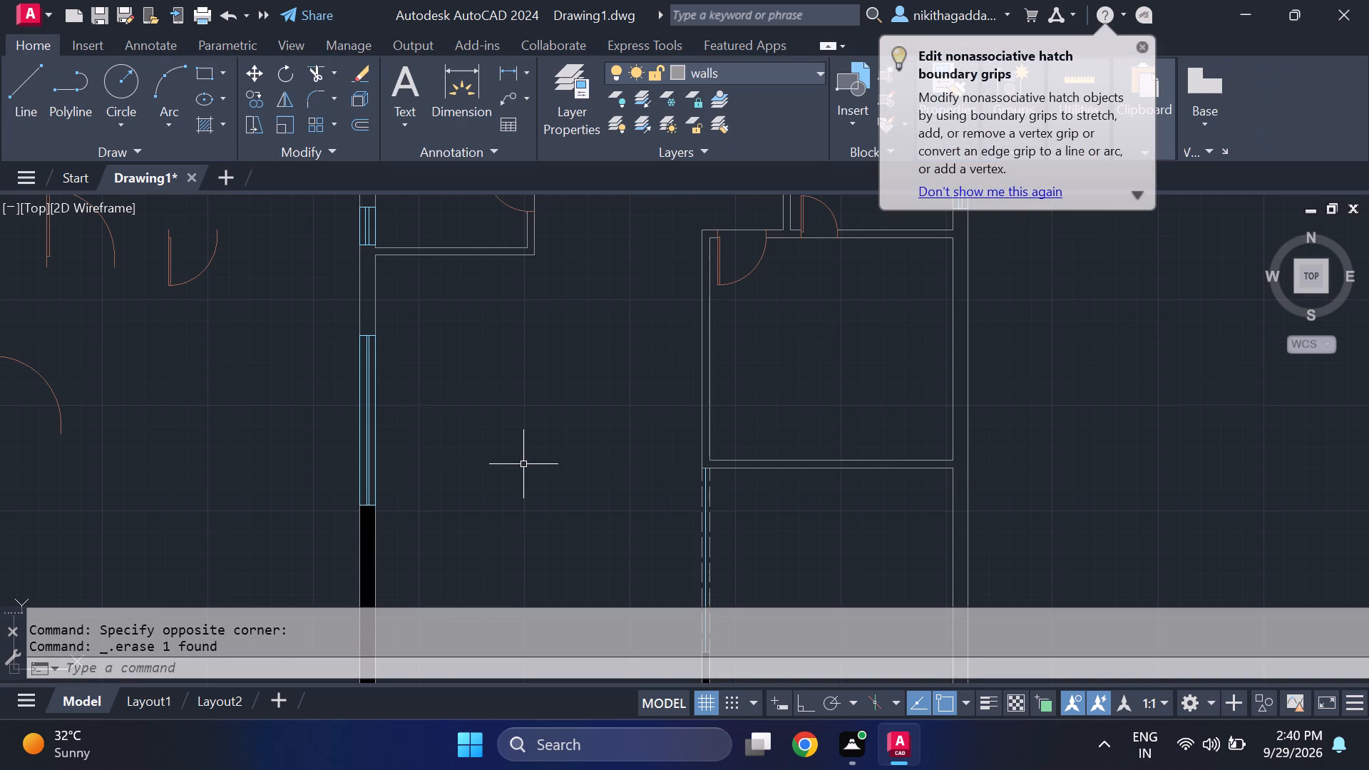
Examine the wall outlines and doorways around the large east rooms for gaps in the hatch boundaries.
scroll(583, 443, down, 3)
scroll(591, 469, up, 3)
middle_drag(647, 476, 624, 620)
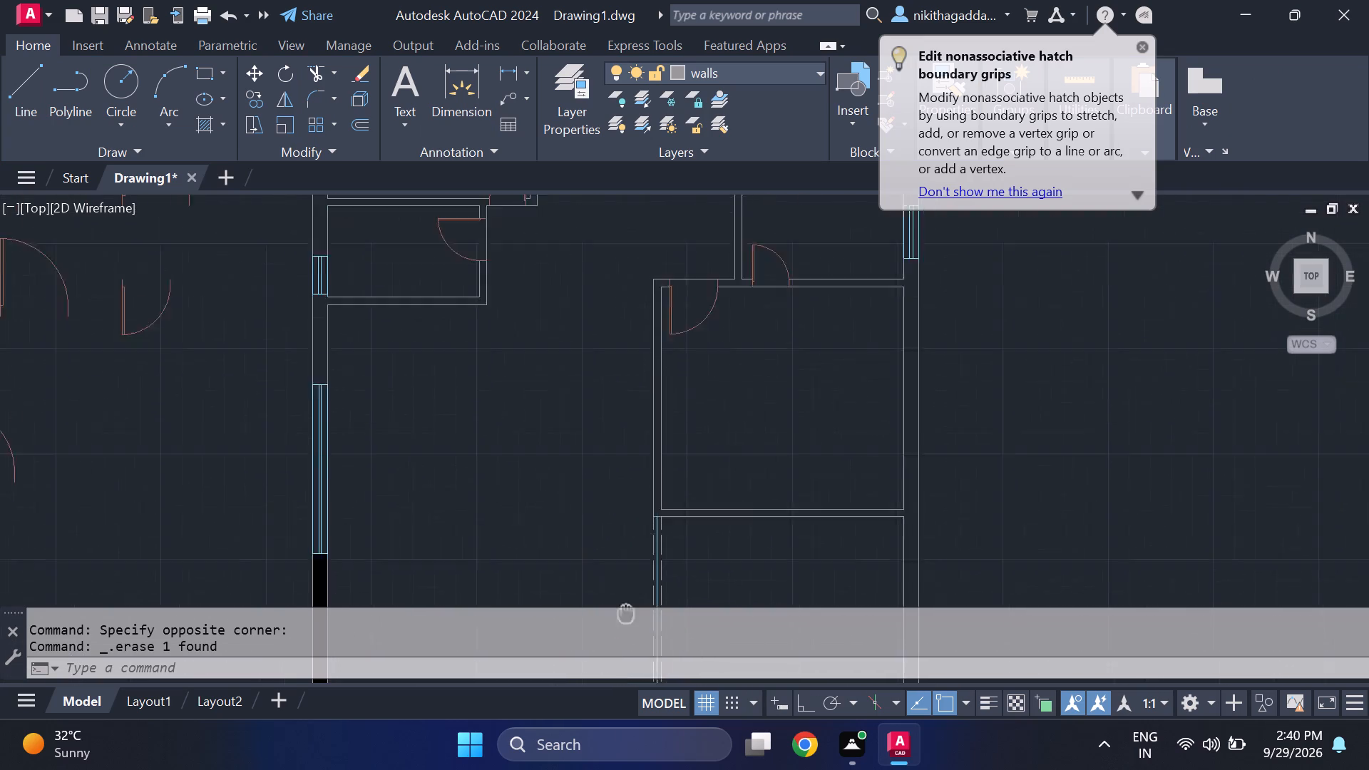
middle_drag(624, 620, 608, 444)
scroll(647, 456, down, 1)
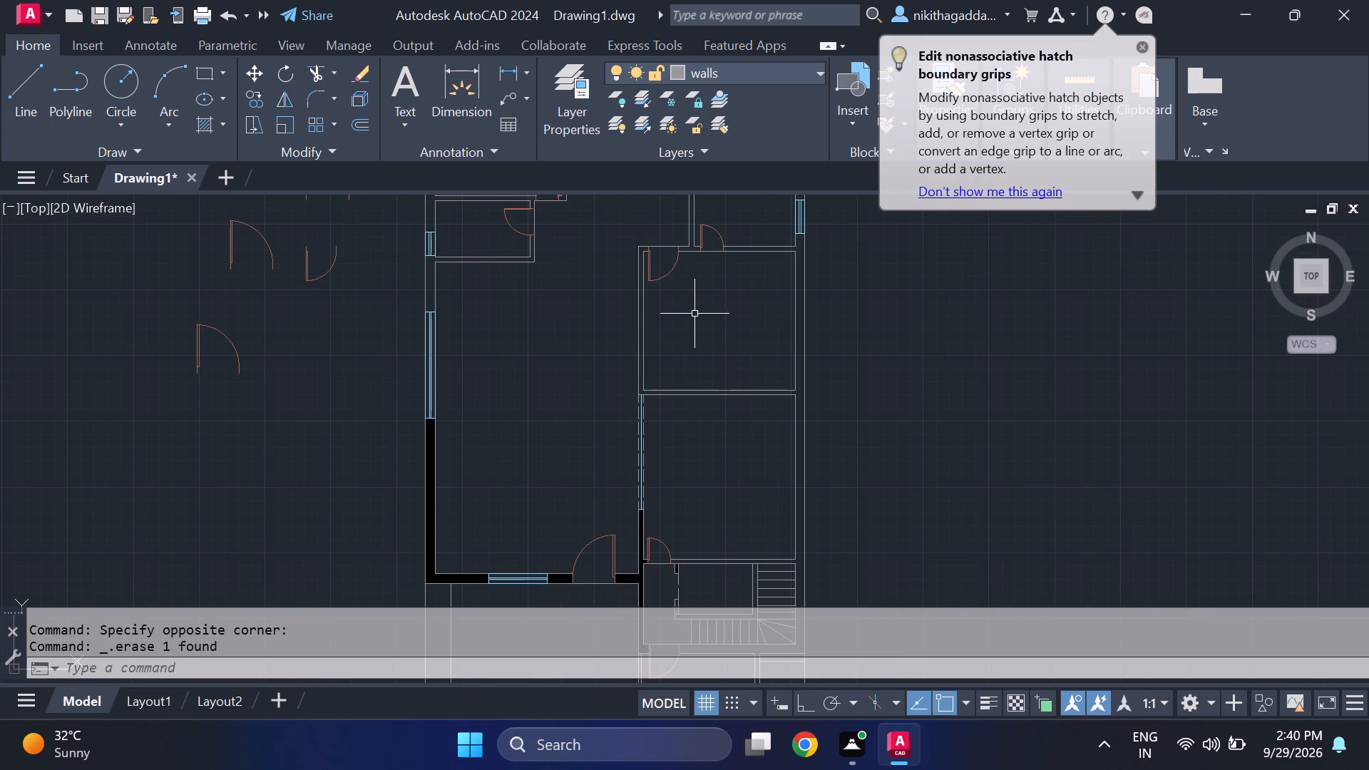
scroll(697, 301, up, 2)
middle_drag(699, 351, 699, 552)
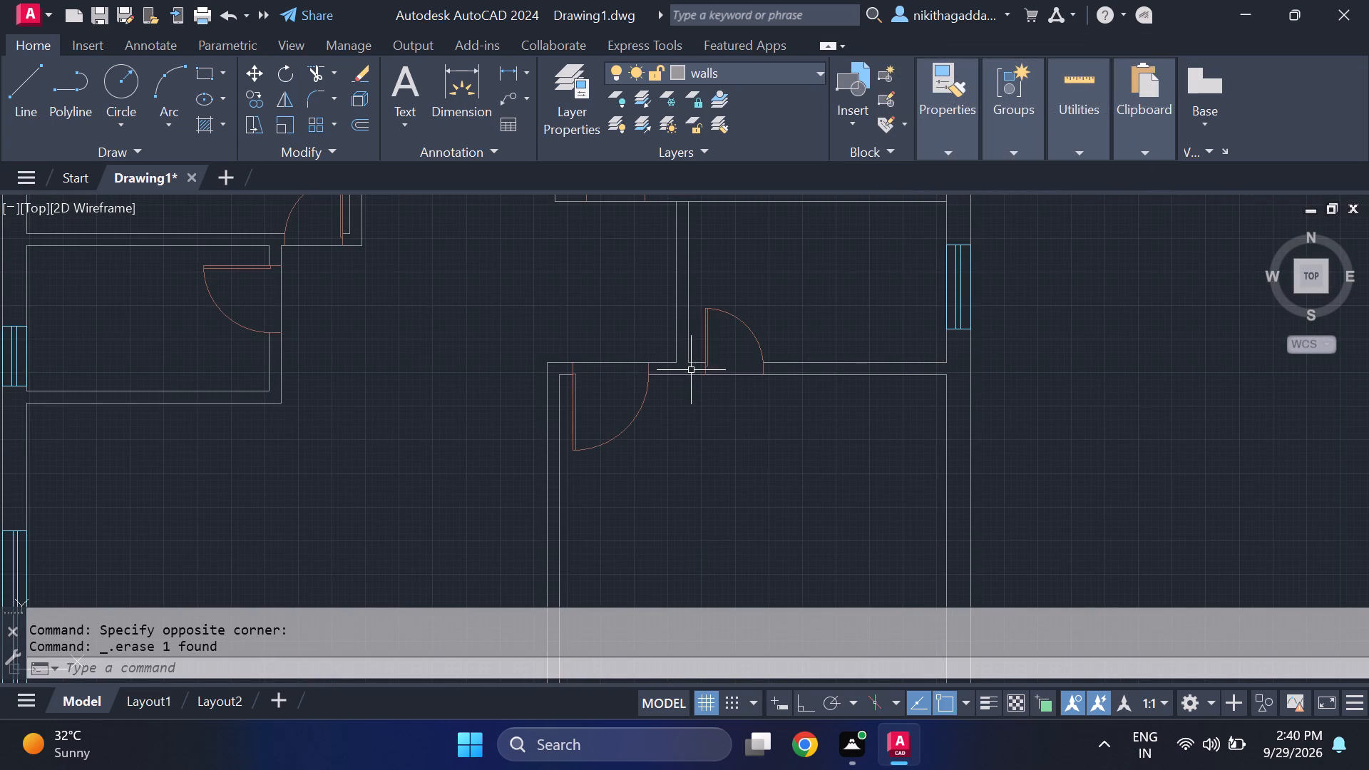
scroll(709, 411, down, 5)
middle_drag(737, 496, 722, 450)
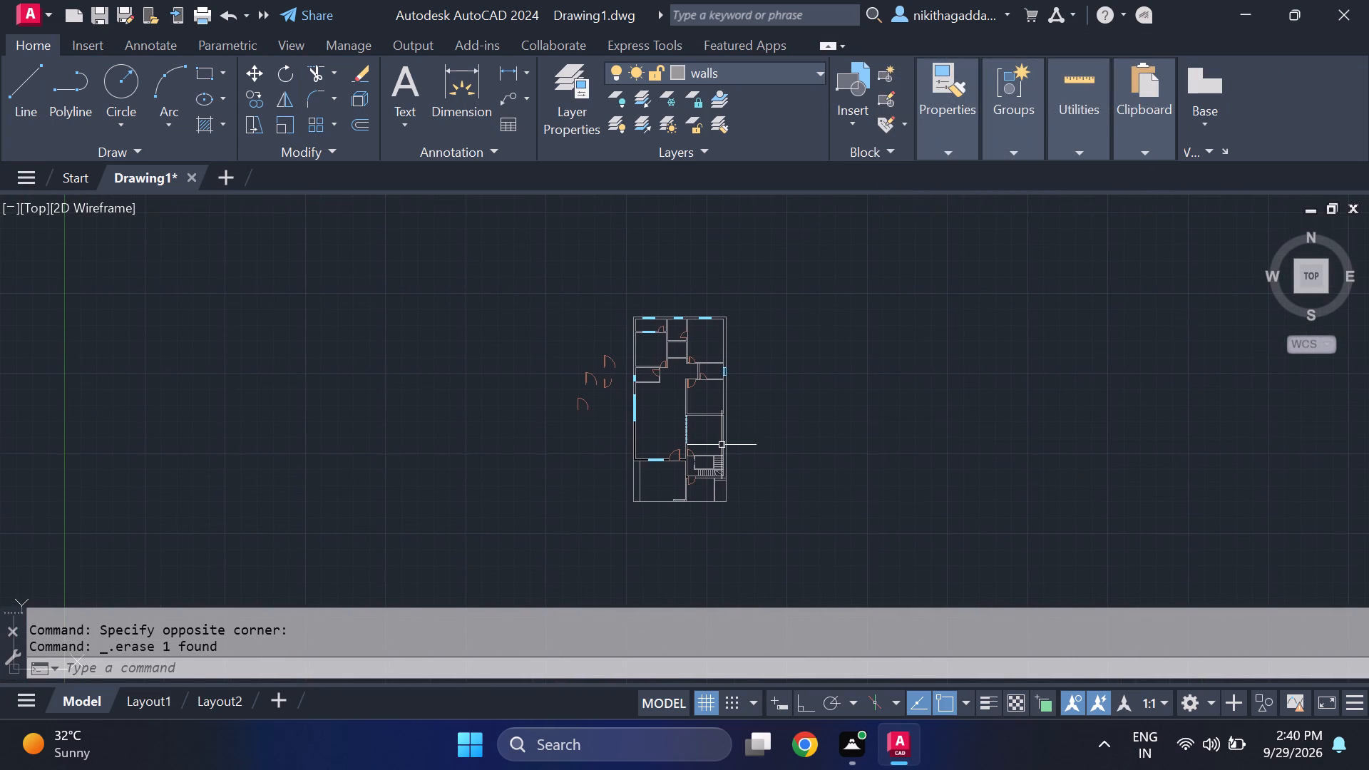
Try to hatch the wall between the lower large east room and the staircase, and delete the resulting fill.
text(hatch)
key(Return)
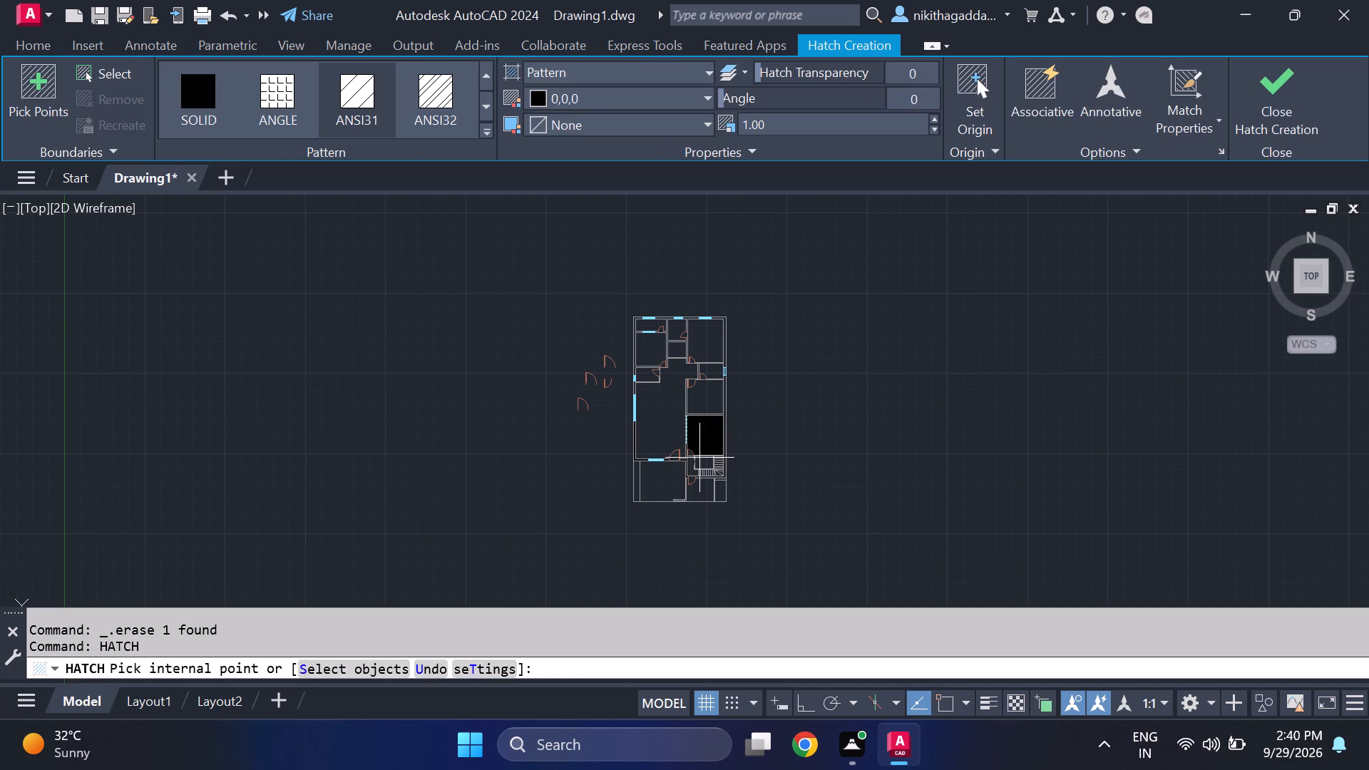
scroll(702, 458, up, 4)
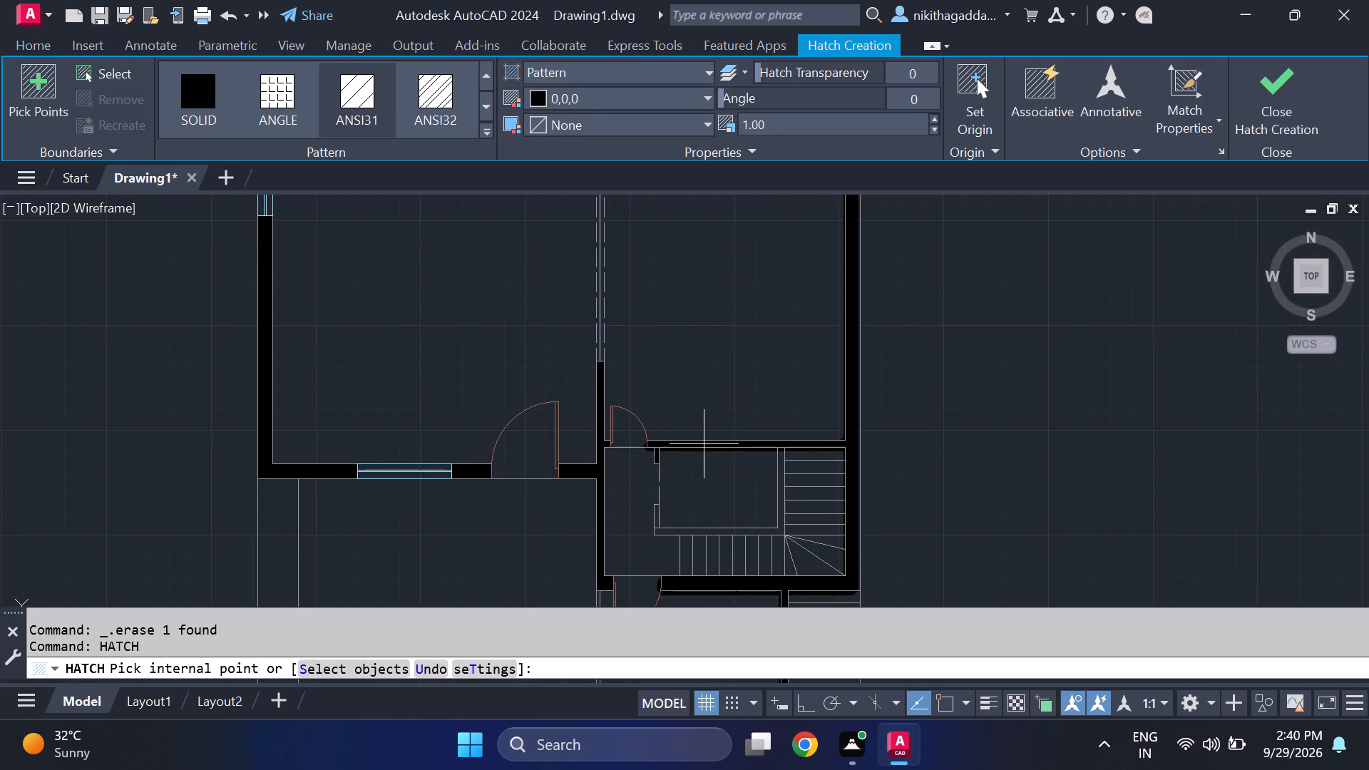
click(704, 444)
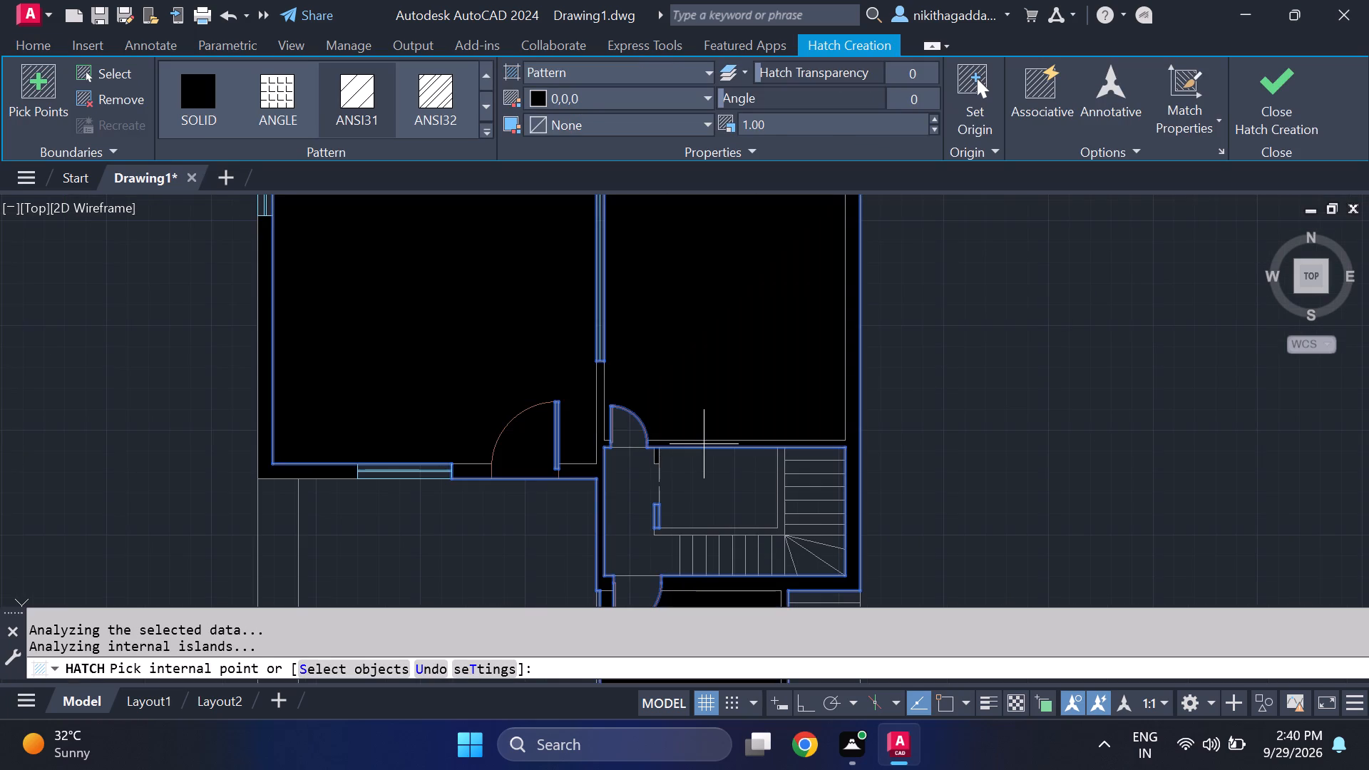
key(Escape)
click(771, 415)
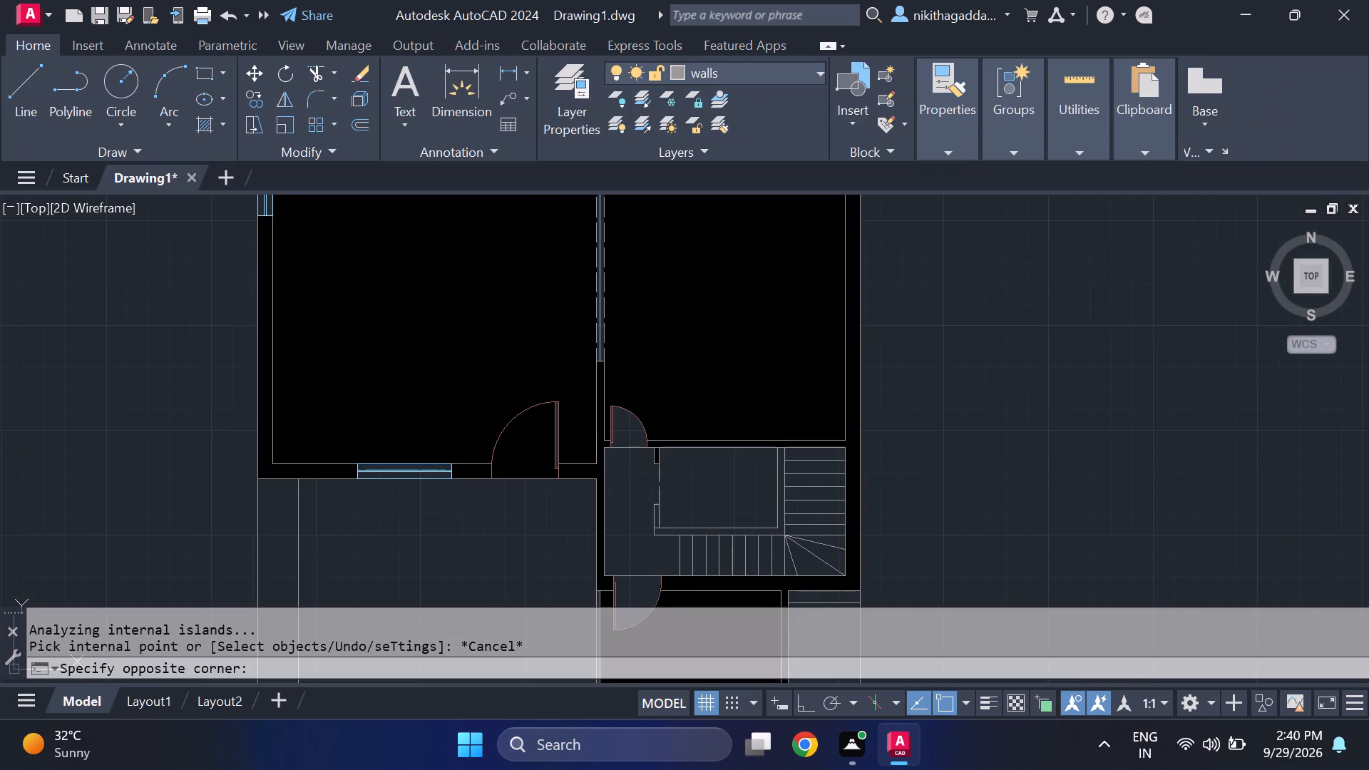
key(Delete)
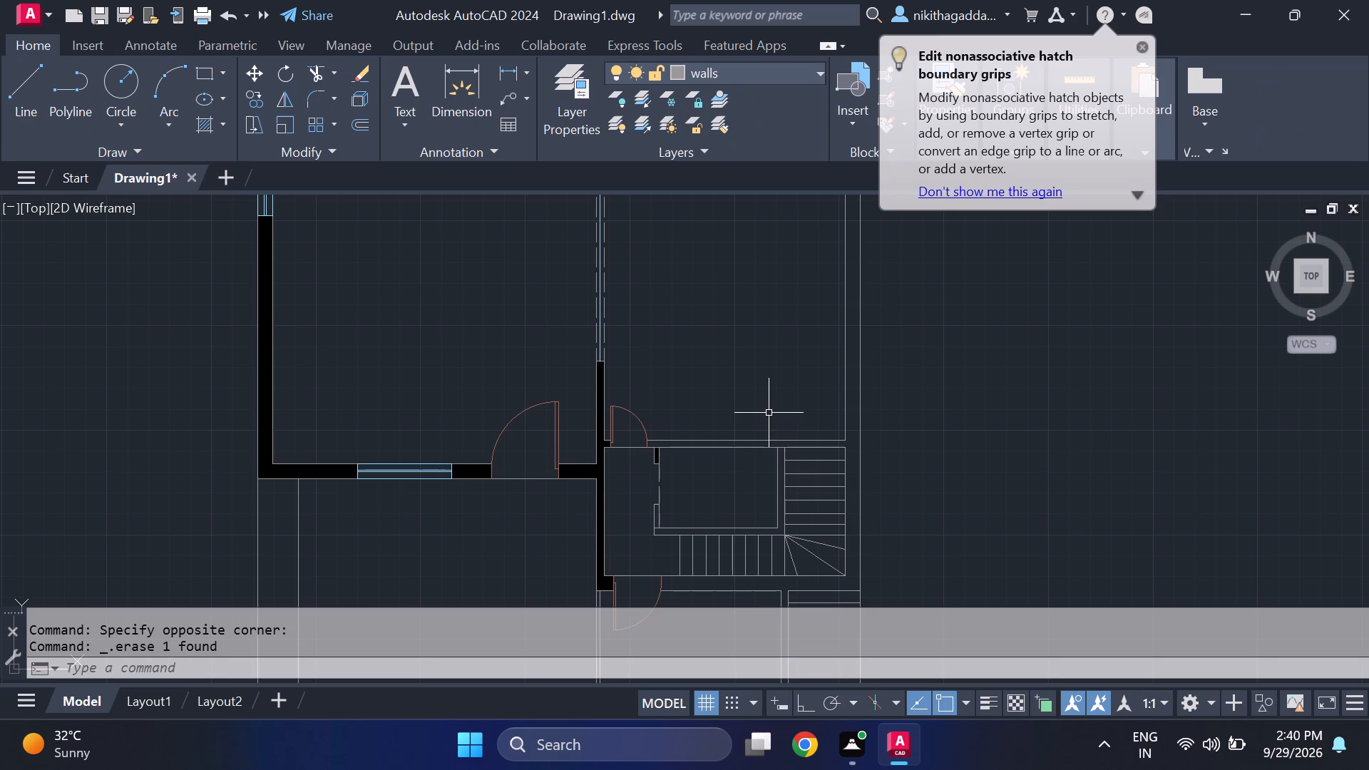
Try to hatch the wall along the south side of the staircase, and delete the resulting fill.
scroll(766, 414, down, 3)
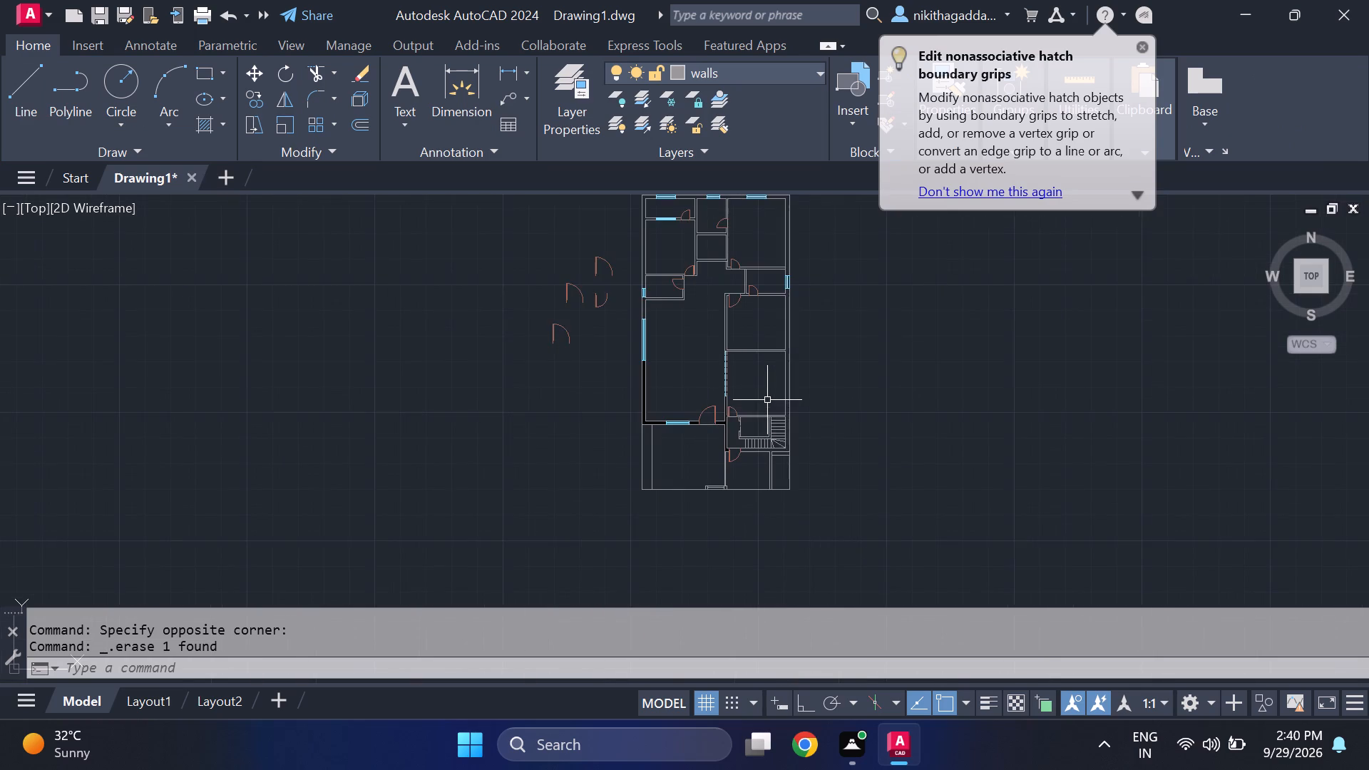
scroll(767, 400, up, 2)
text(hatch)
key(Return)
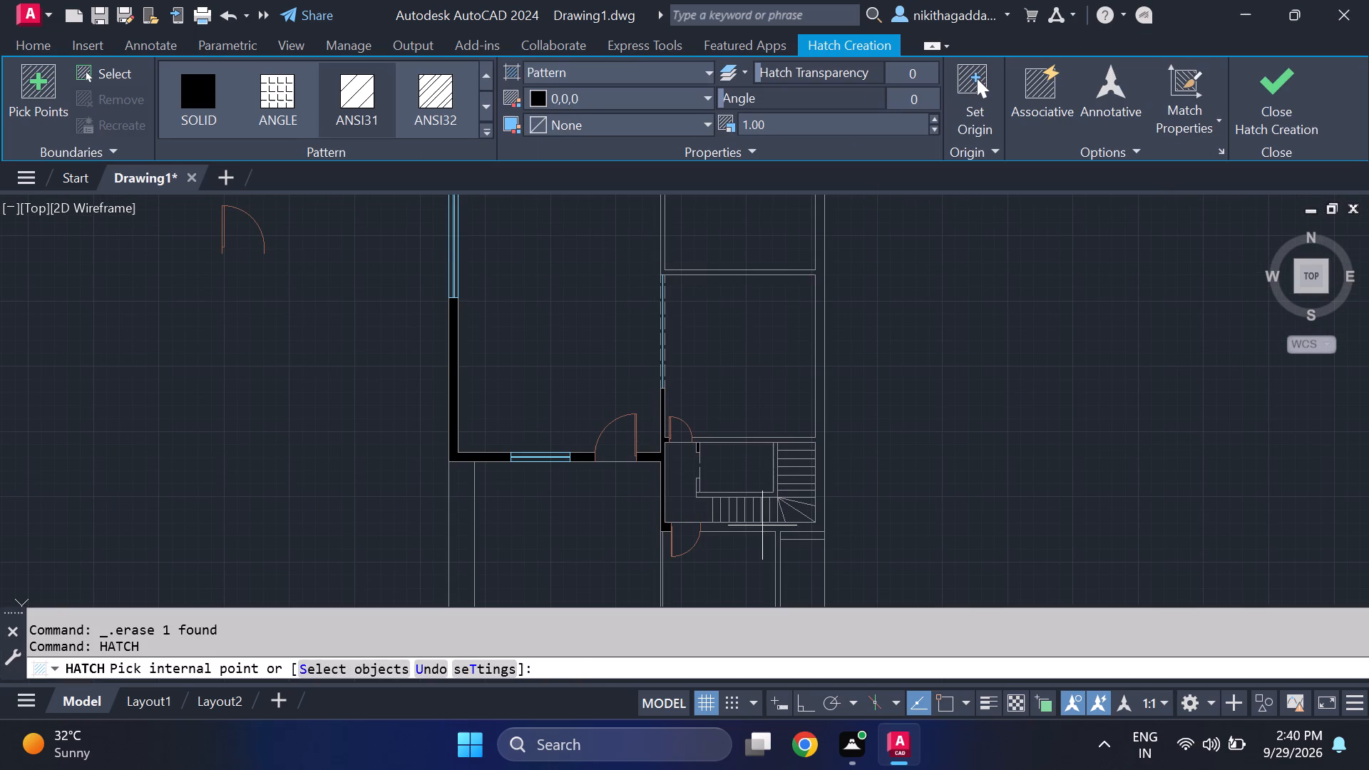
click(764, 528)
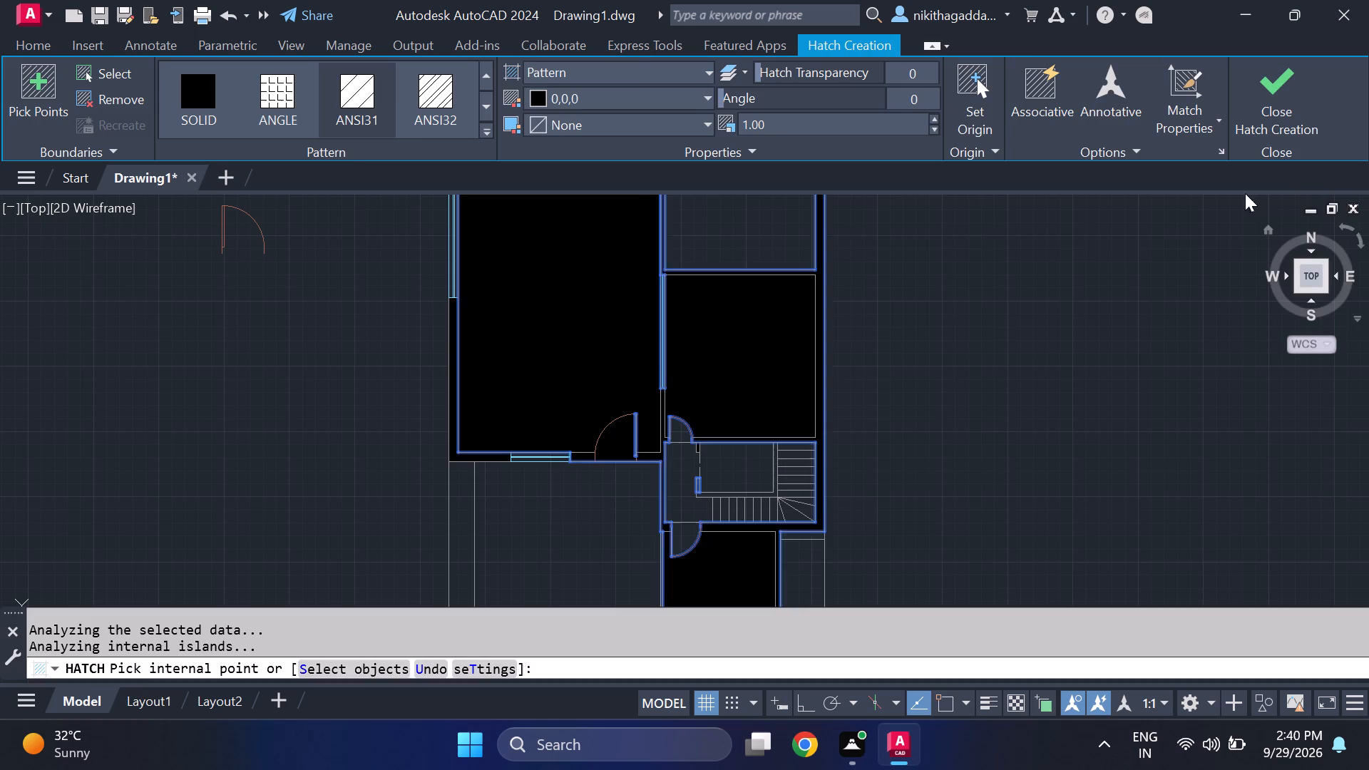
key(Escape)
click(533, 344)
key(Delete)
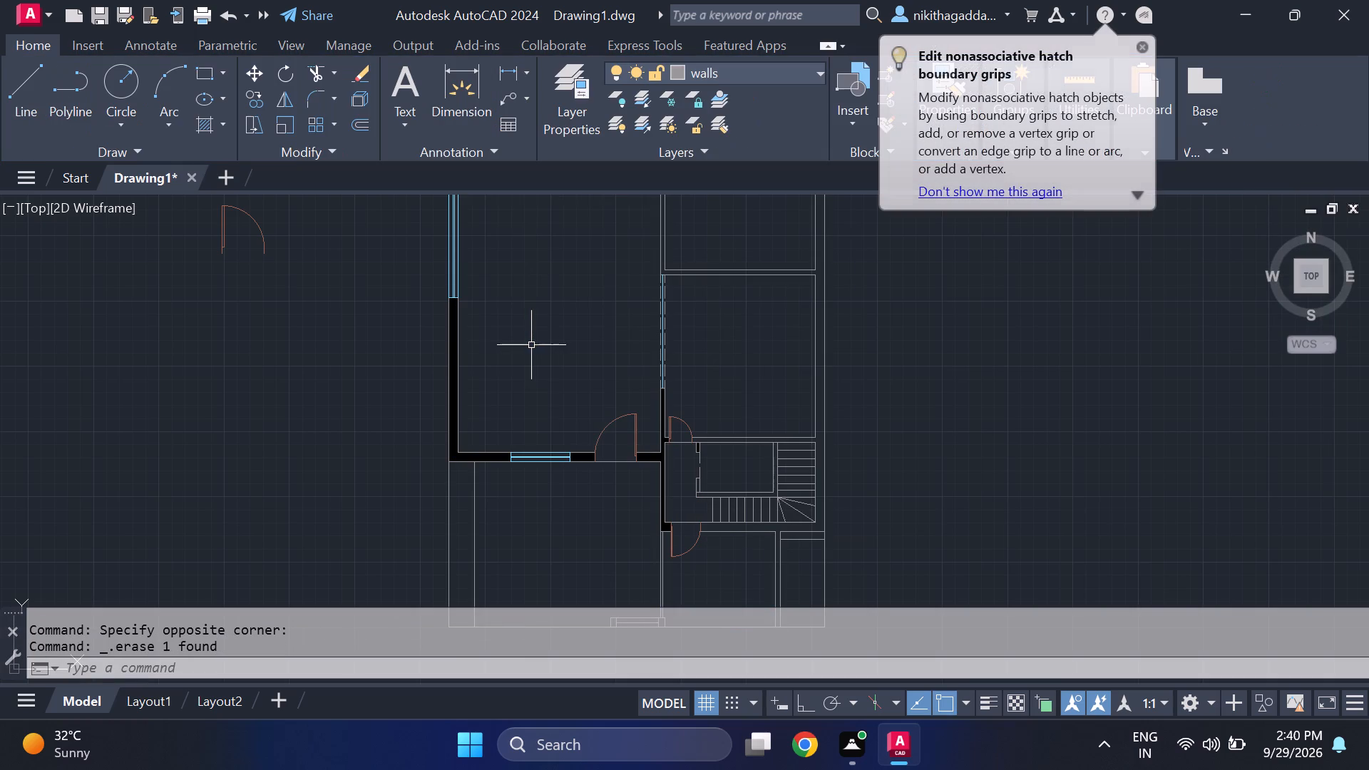
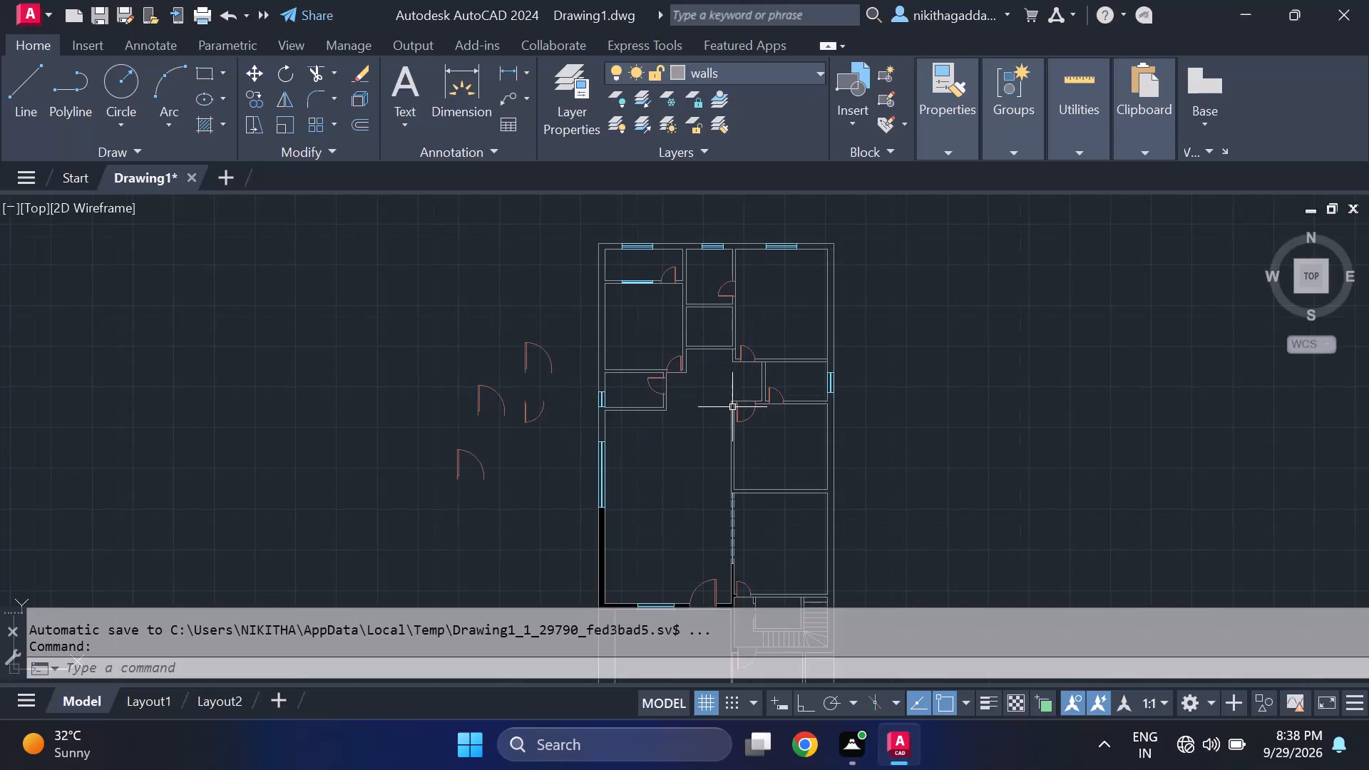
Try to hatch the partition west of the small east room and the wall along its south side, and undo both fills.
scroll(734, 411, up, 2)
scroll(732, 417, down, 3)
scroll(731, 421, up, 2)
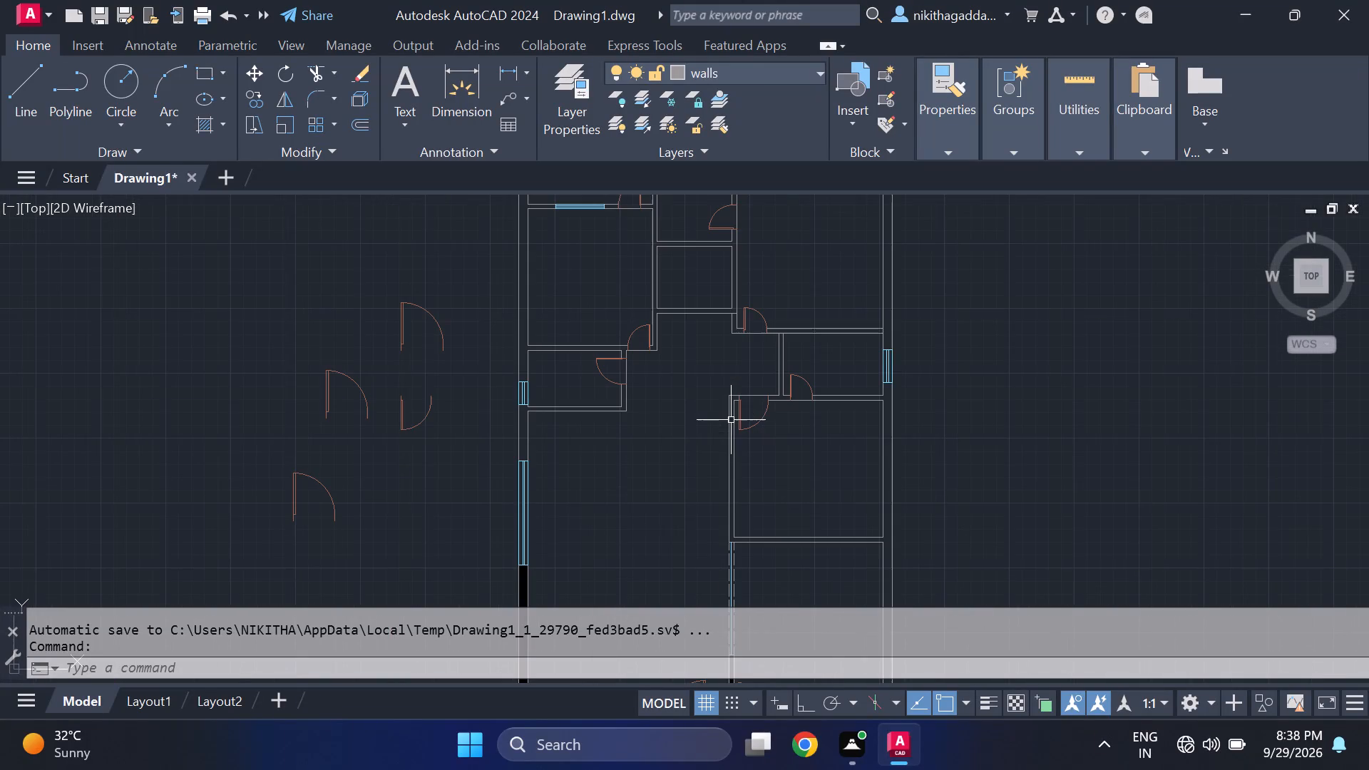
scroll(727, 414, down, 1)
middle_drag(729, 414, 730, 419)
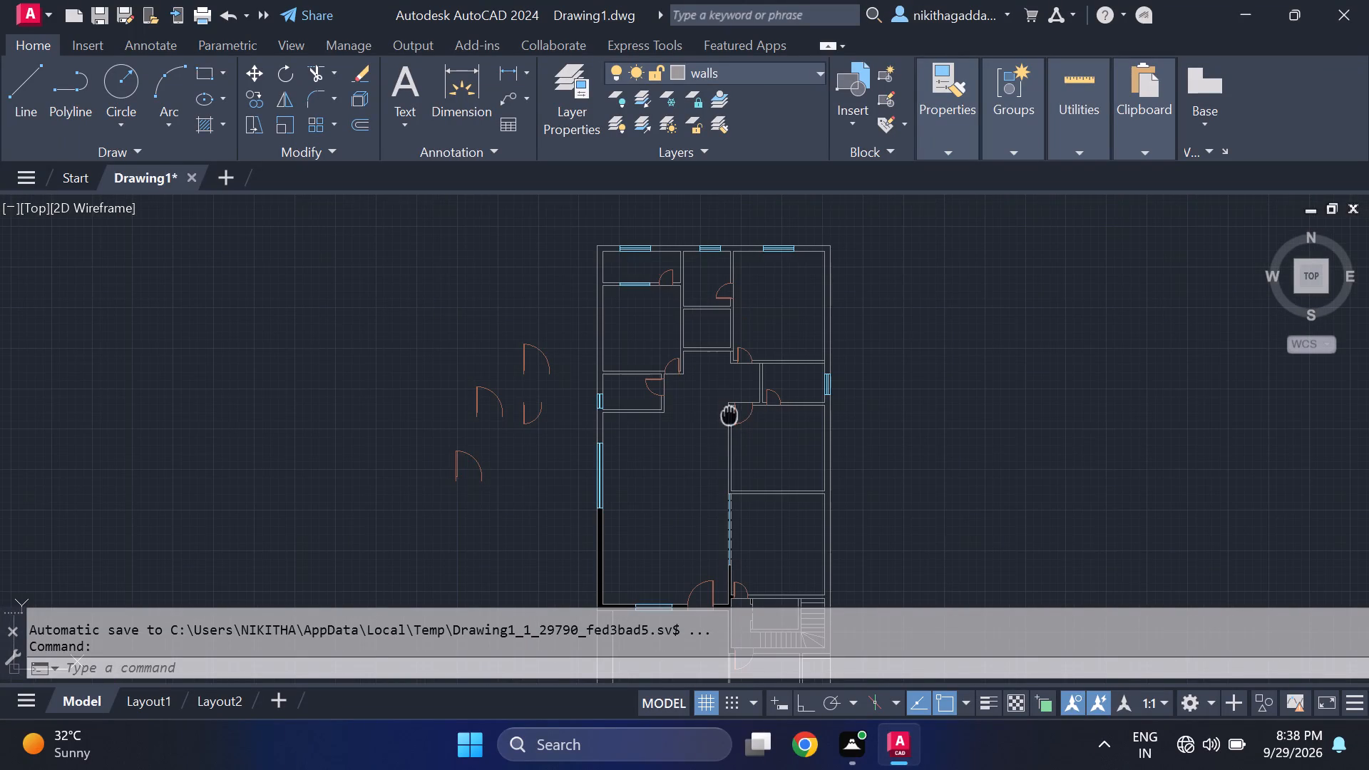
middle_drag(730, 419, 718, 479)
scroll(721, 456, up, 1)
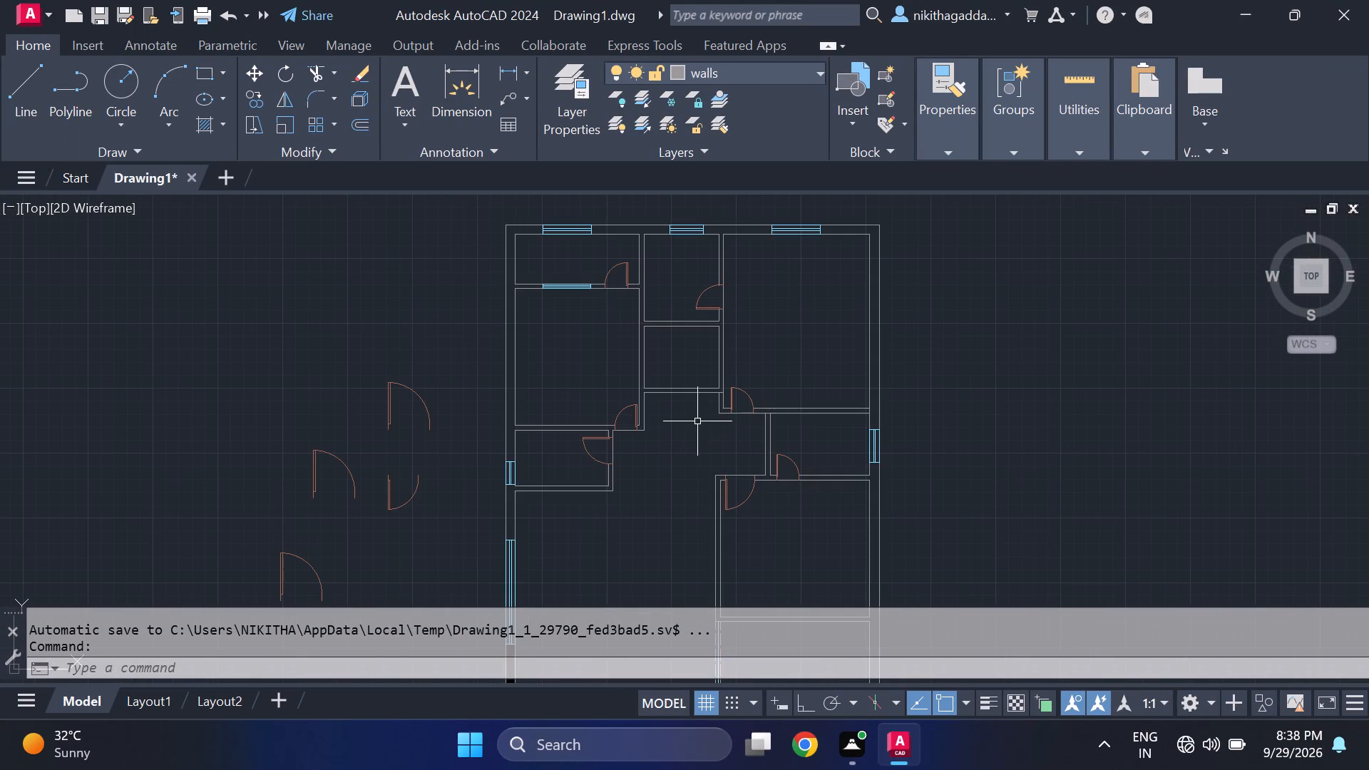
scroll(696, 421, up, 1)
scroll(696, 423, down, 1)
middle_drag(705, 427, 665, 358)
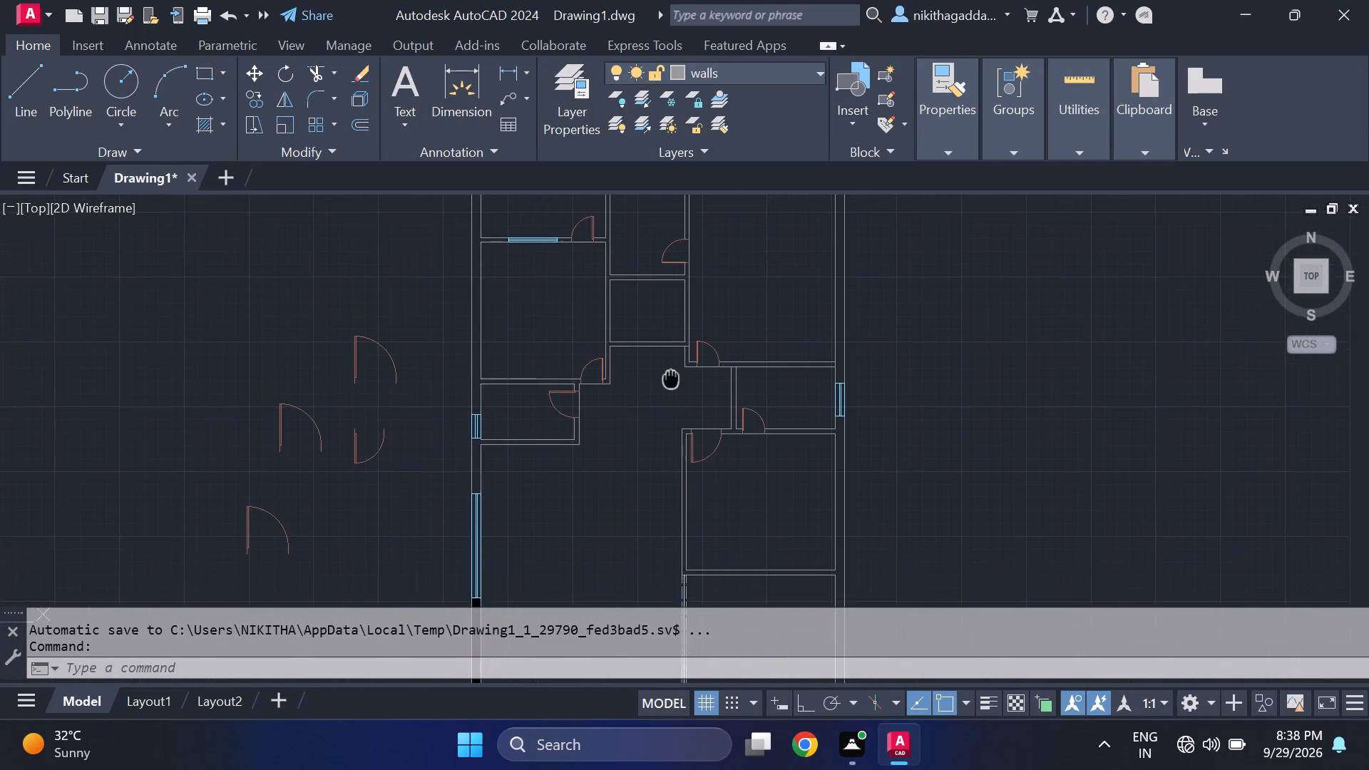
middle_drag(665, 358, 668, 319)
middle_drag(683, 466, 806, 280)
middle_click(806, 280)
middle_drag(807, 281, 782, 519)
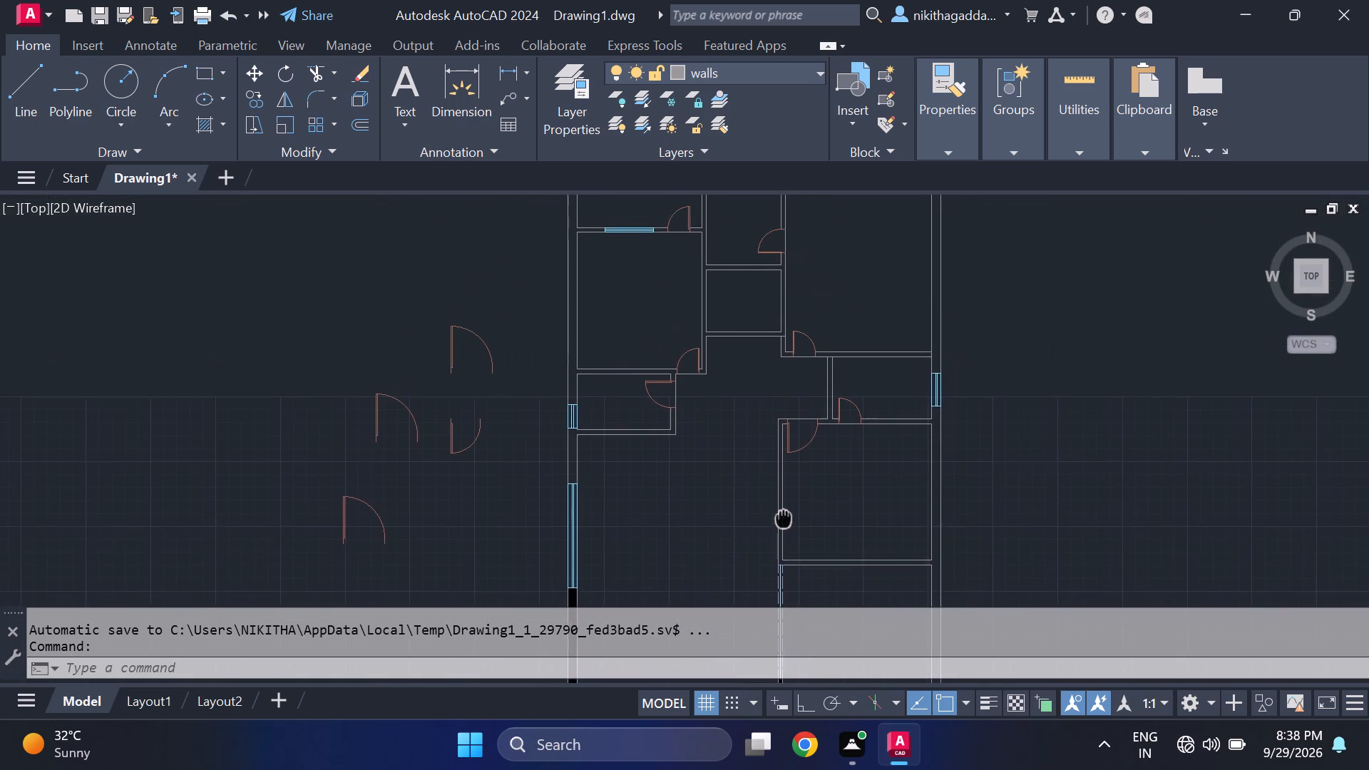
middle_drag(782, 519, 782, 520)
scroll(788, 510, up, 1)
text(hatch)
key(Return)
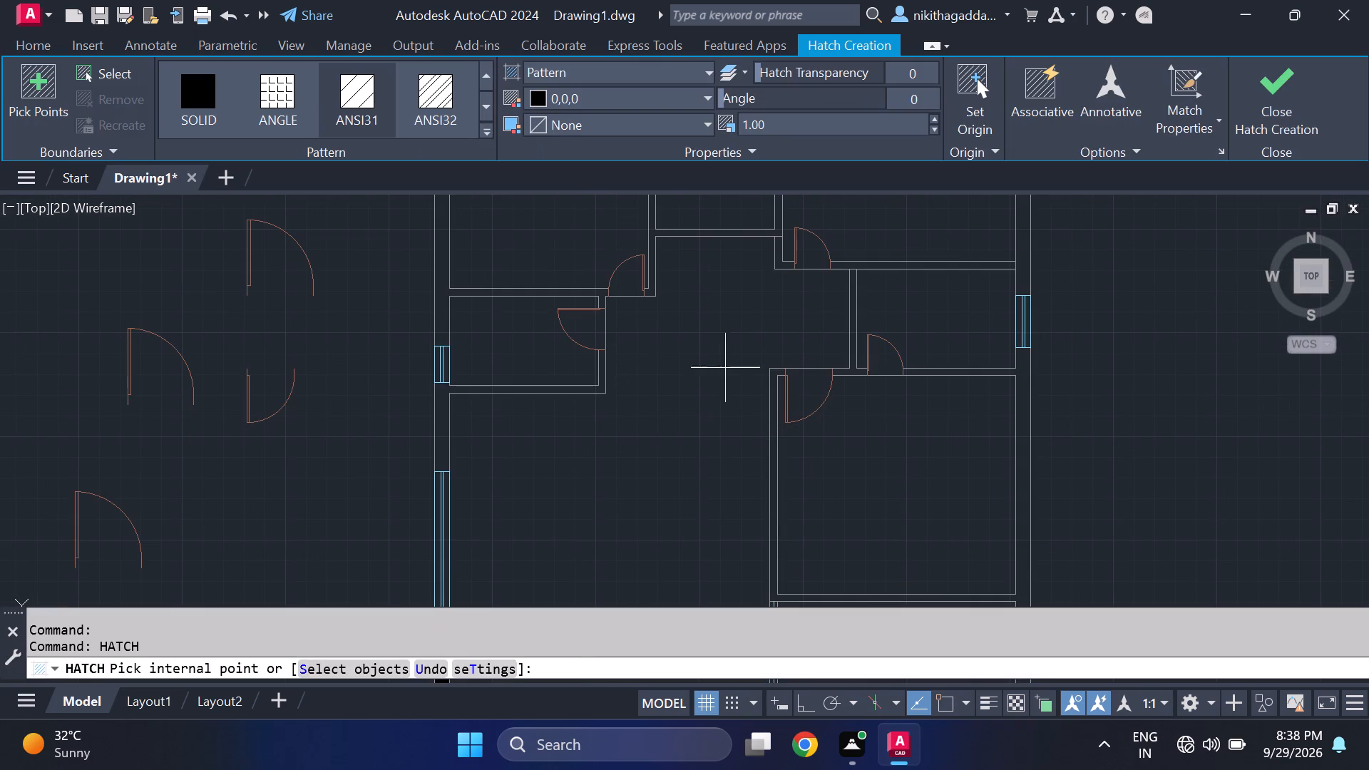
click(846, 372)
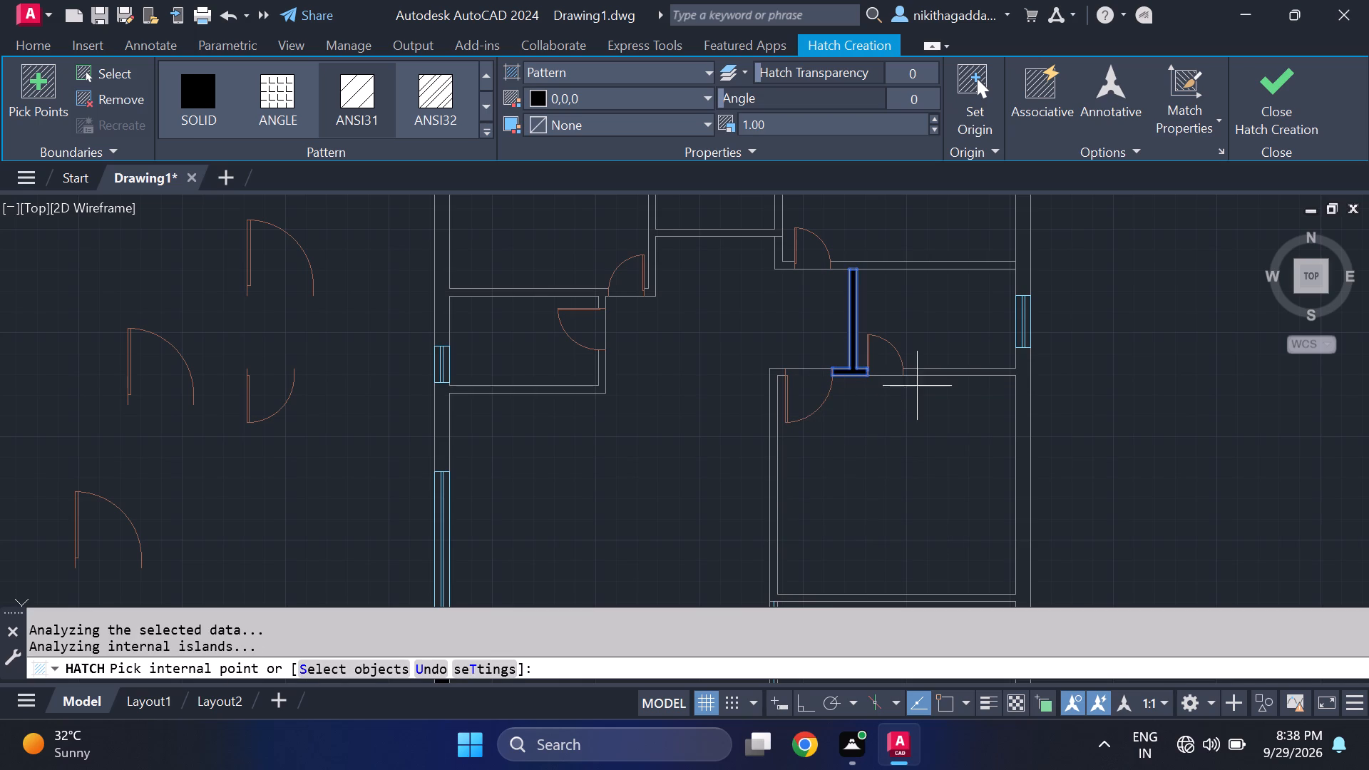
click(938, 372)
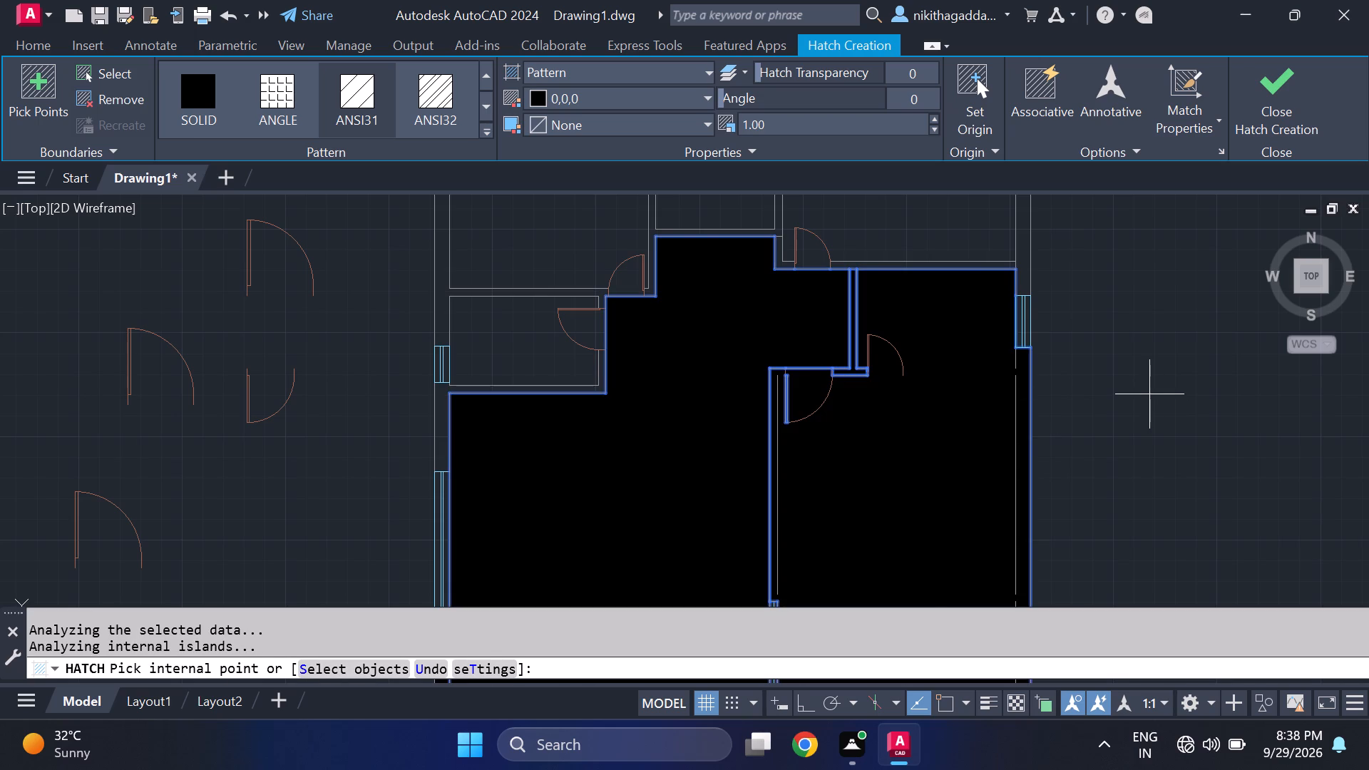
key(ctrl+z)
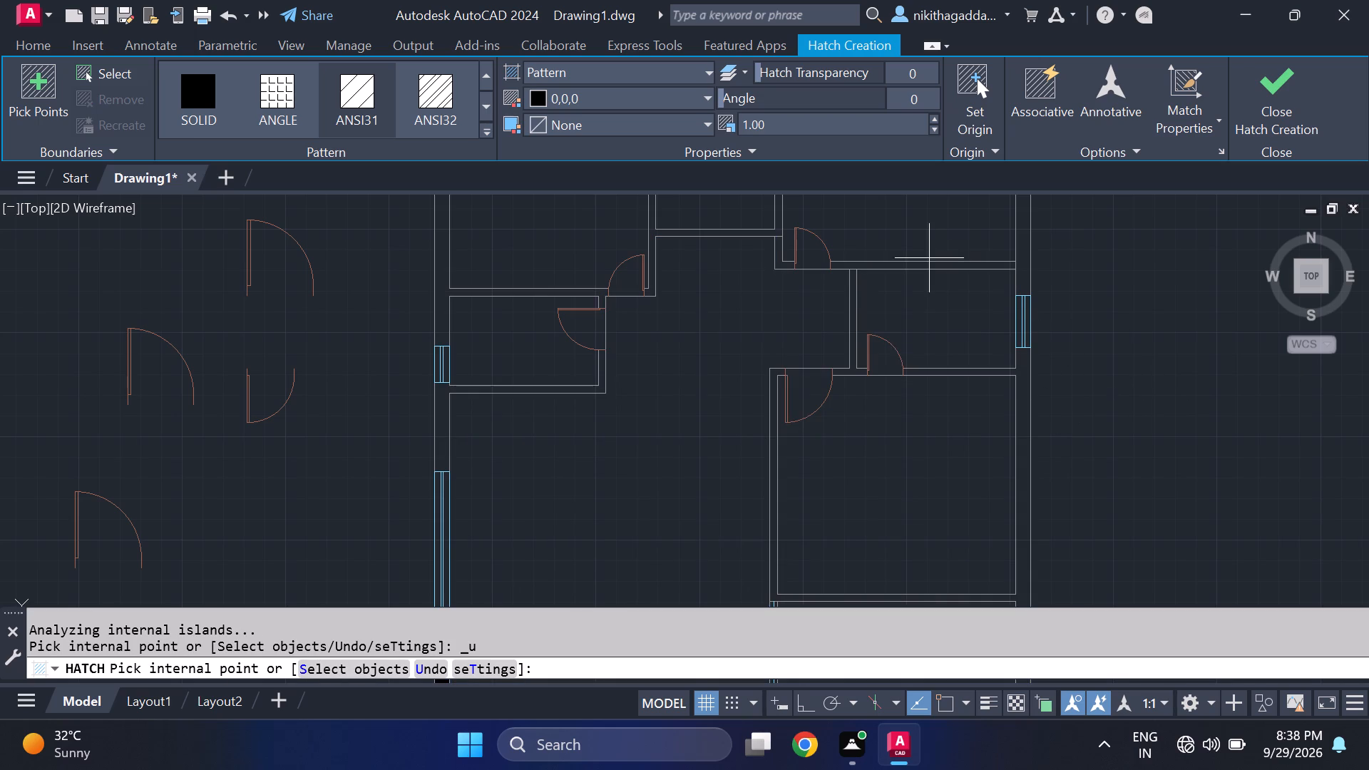
Hatch the wall north of the small east room and the partition along its west side in solid black.
click(883, 267)
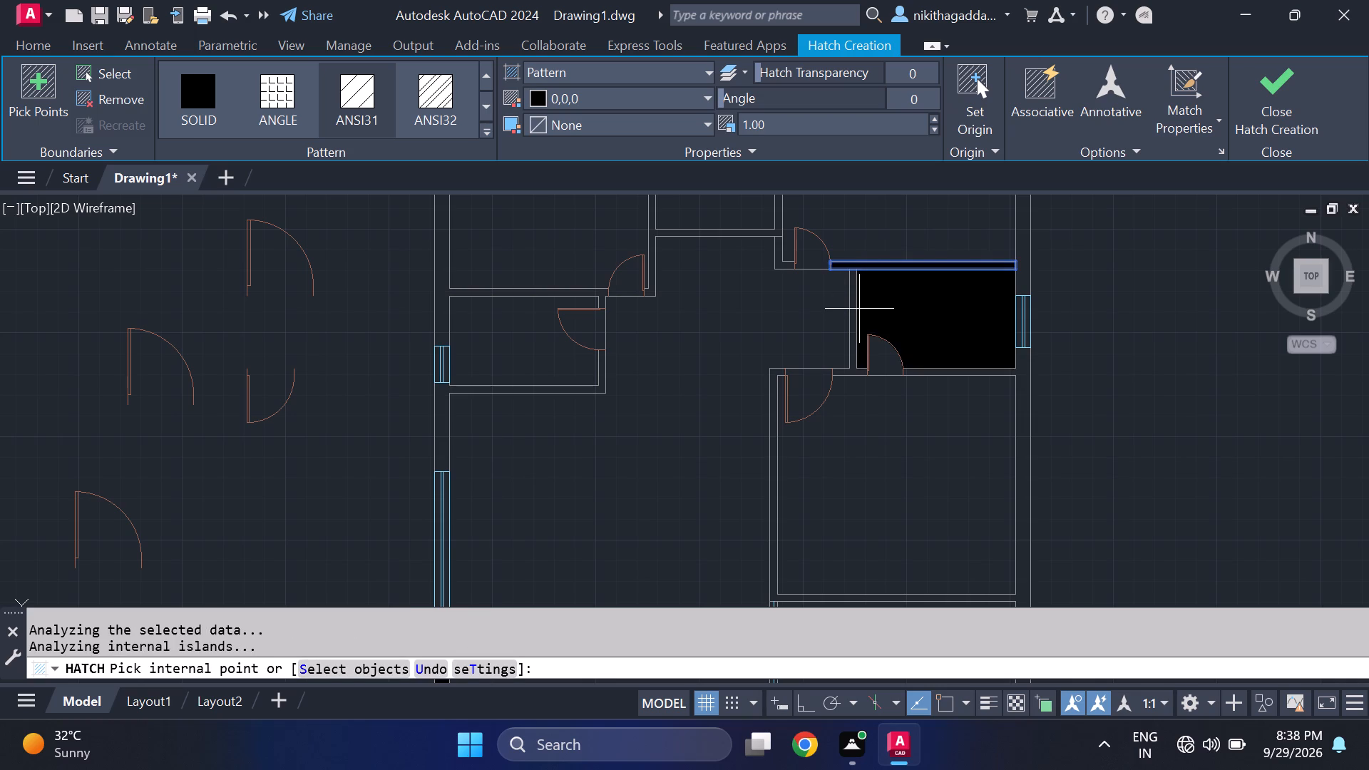
click(856, 311)
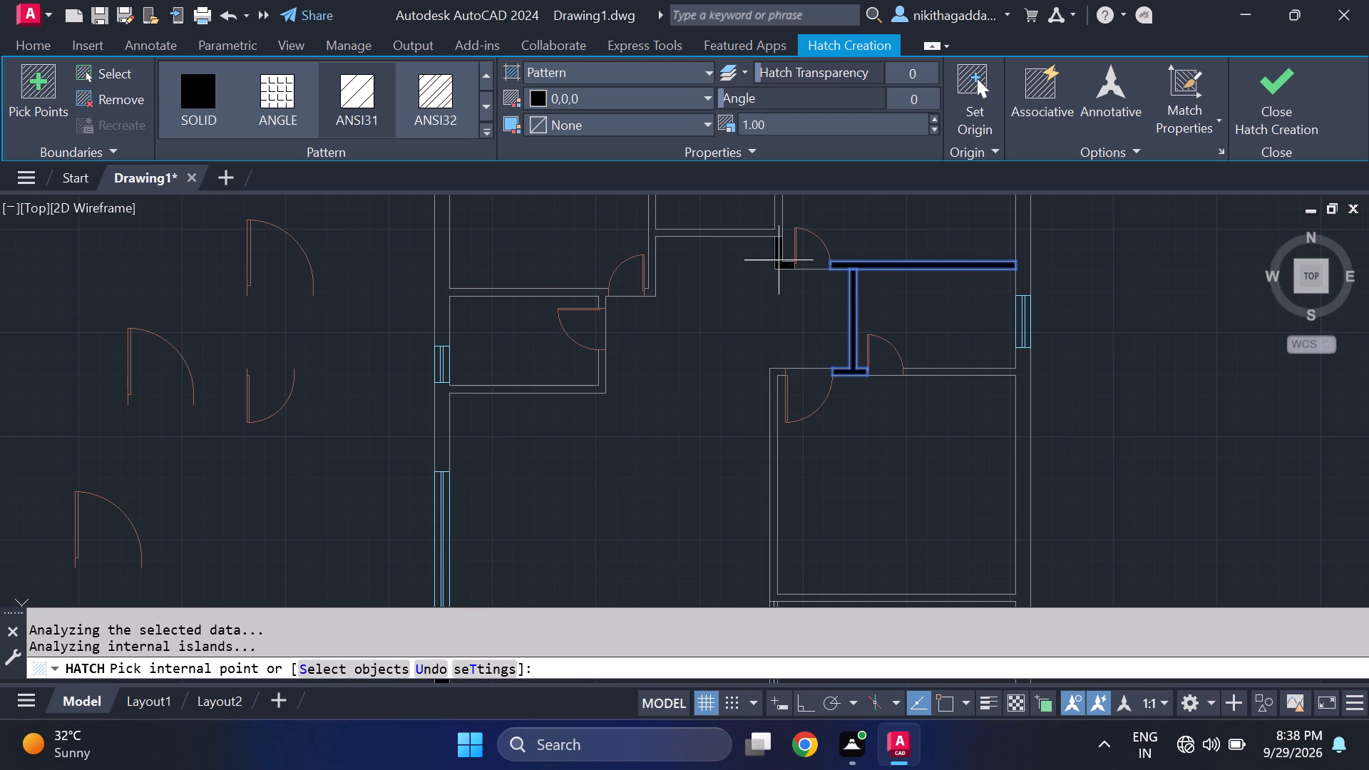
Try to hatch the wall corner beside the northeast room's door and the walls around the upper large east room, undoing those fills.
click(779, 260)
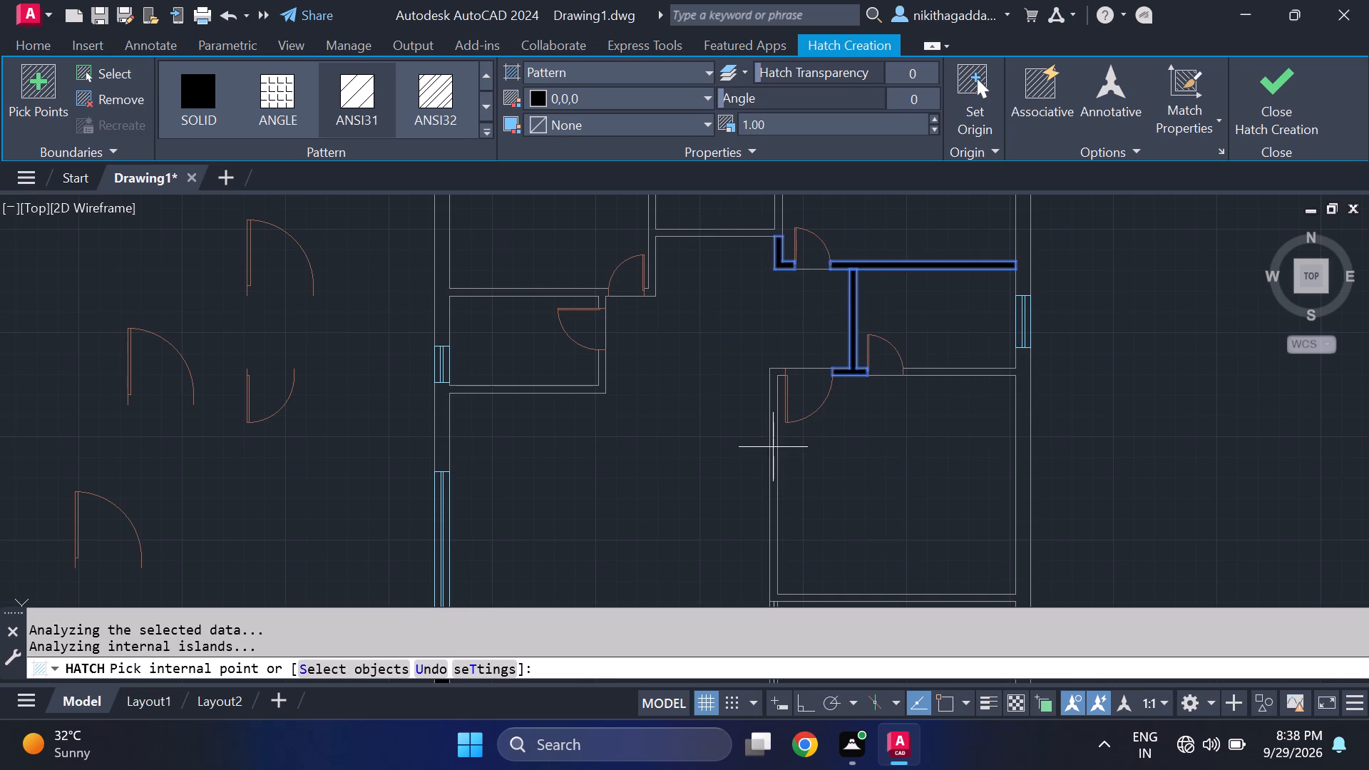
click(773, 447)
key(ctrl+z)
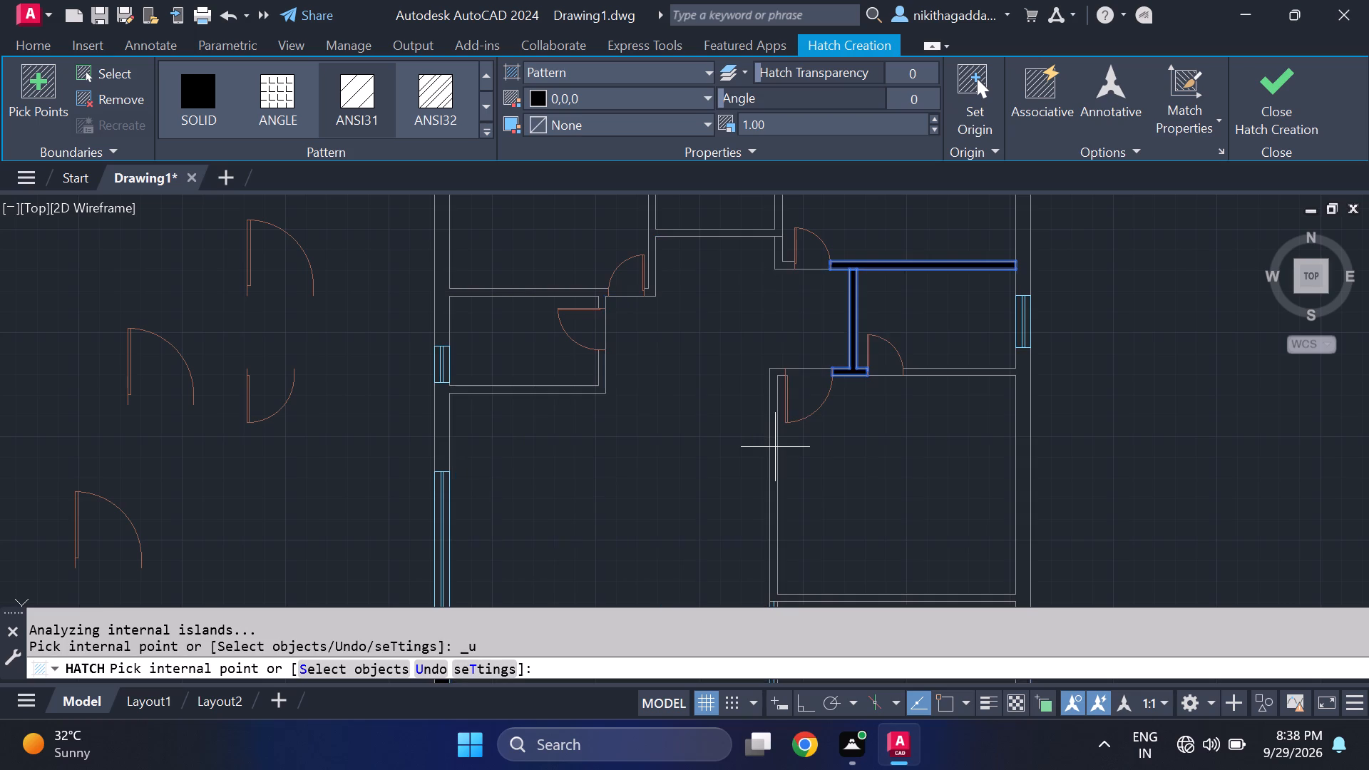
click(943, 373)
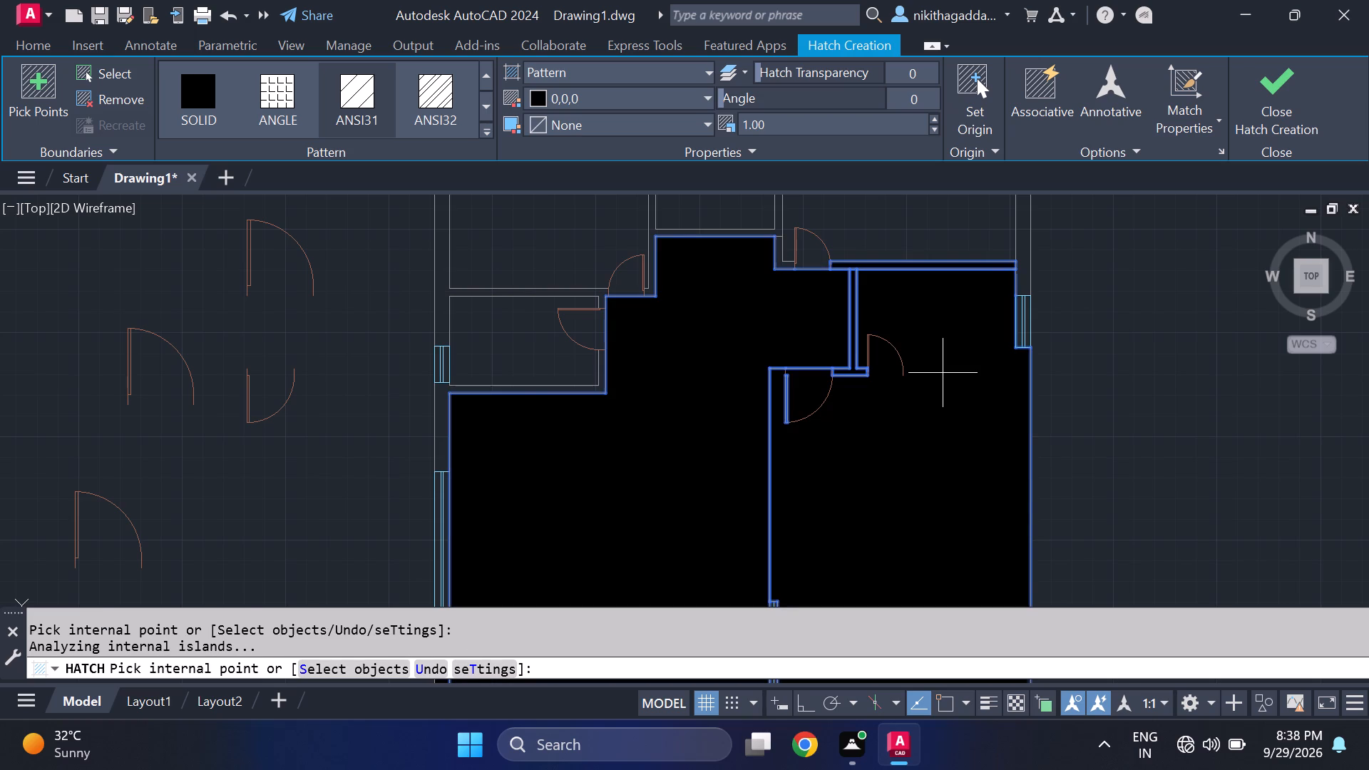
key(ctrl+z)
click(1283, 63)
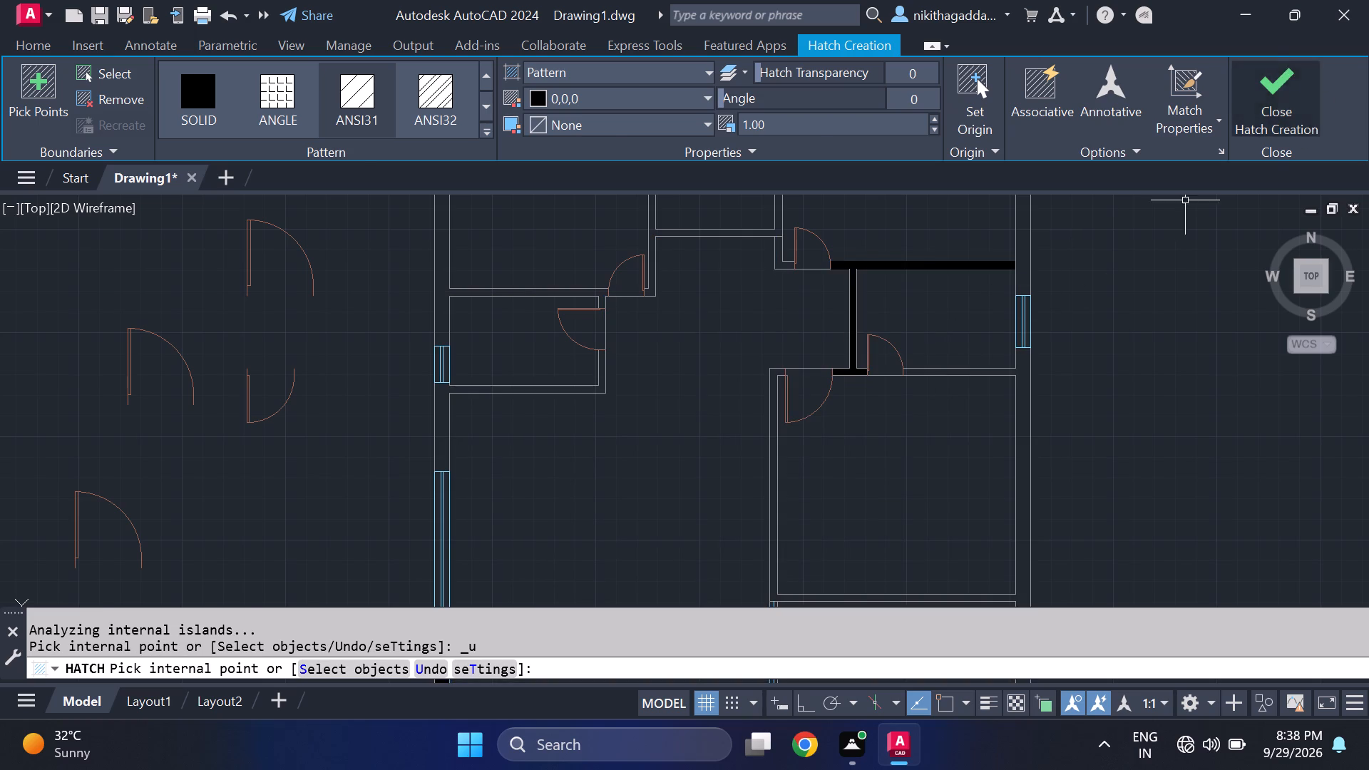
Draw a short line across the wall south of the small east room, just east of its door opening.
scroll(931, 355, up, 1)
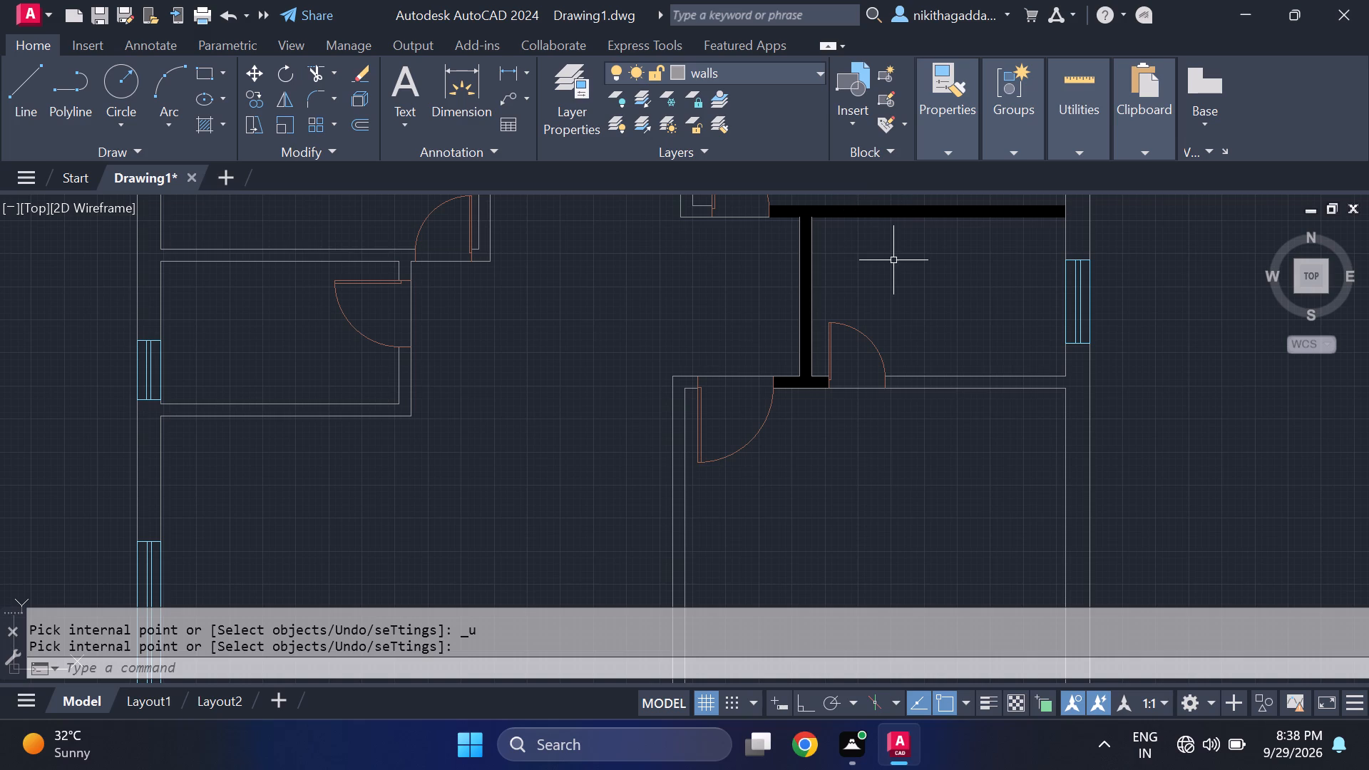
key(l)
key(Return)
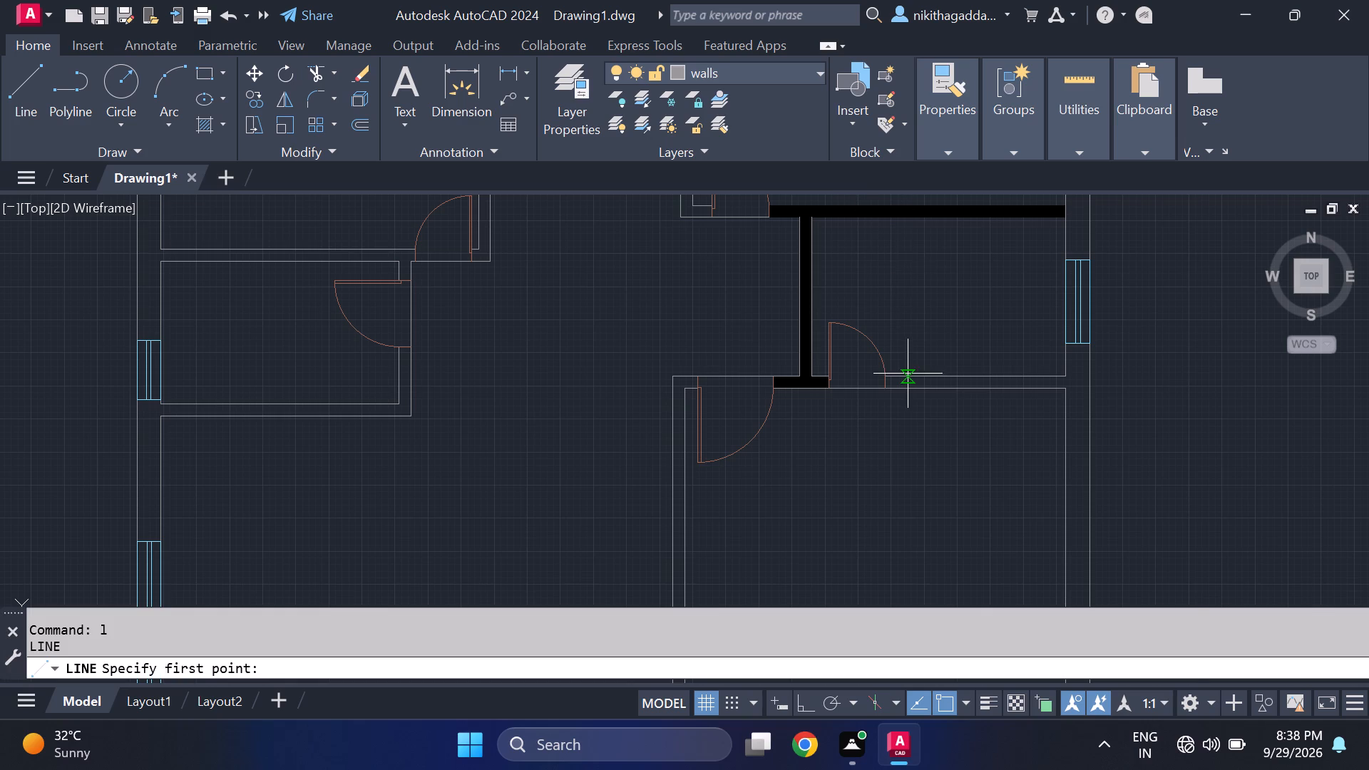
scroll(909, 374, up, 1)
click(893, 380)
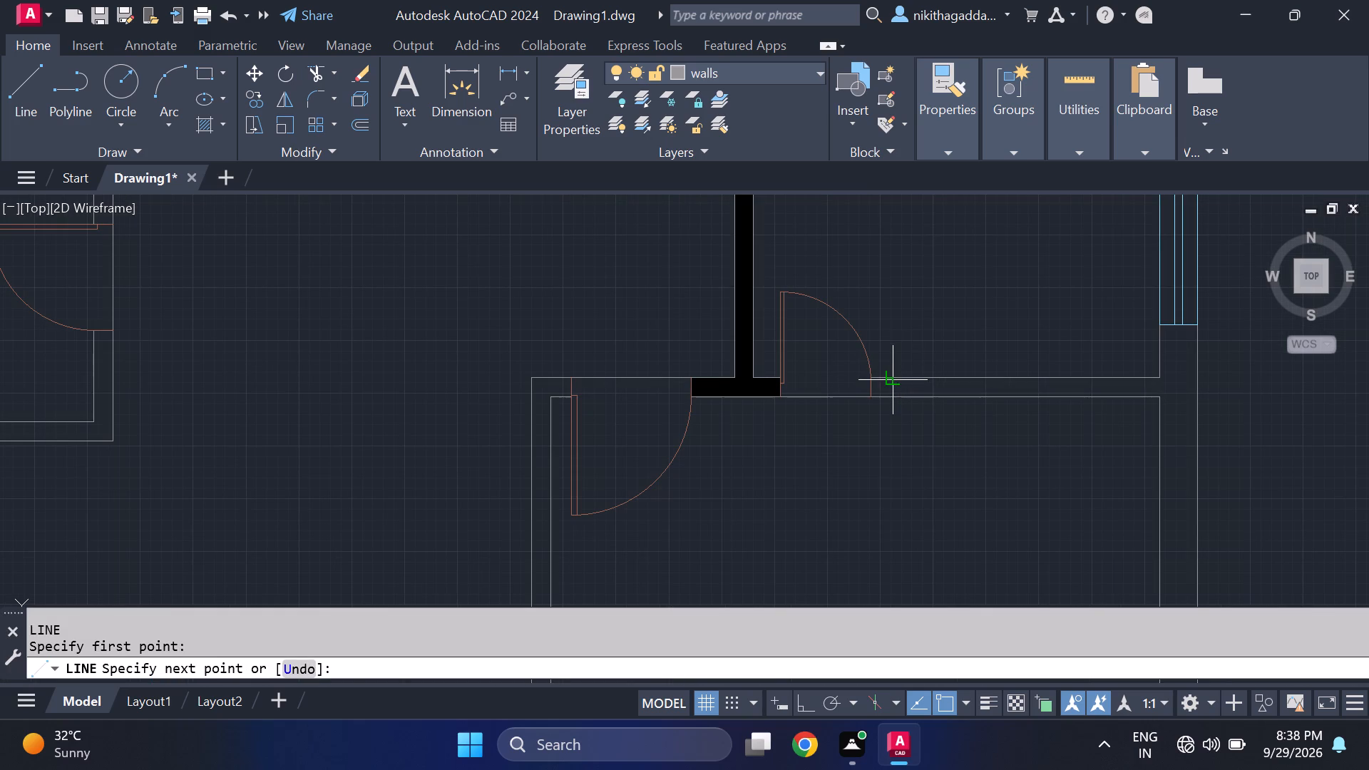
click(897, 396)
key(Return)
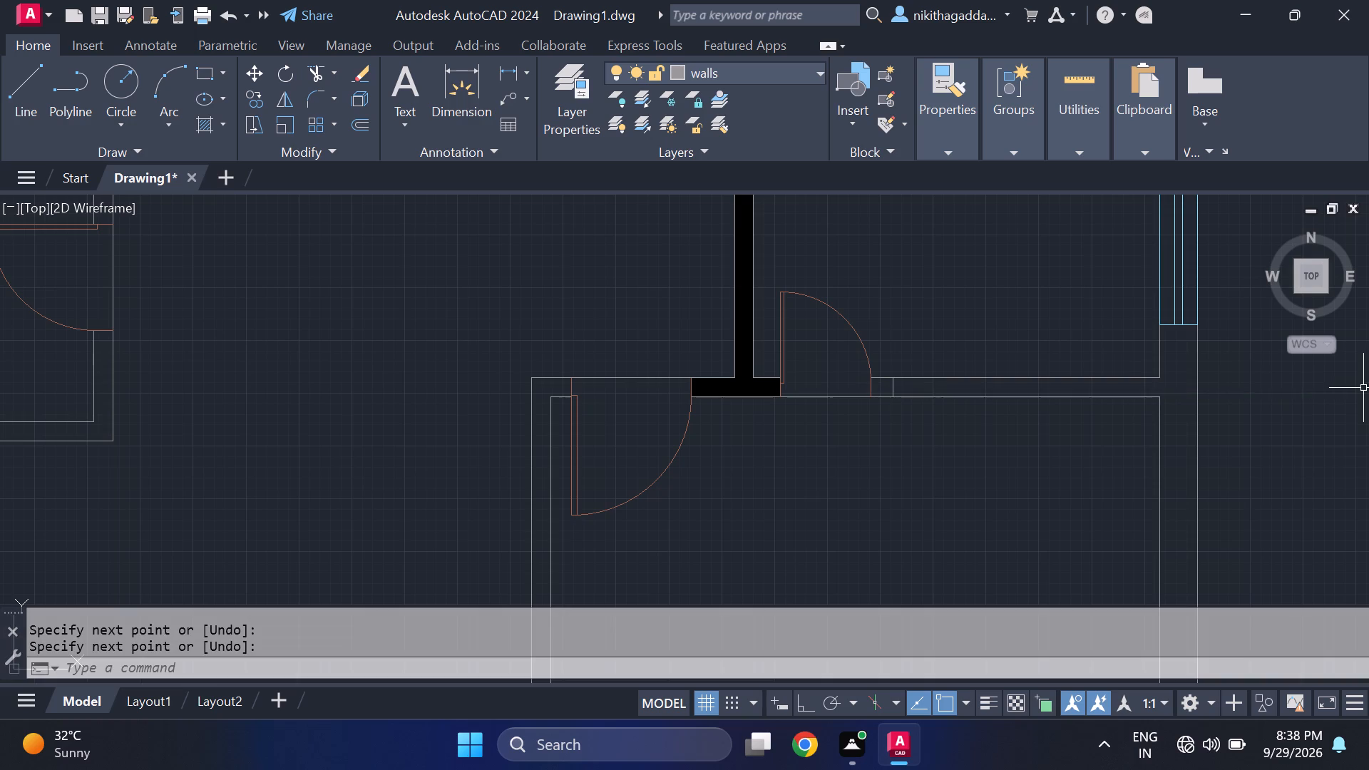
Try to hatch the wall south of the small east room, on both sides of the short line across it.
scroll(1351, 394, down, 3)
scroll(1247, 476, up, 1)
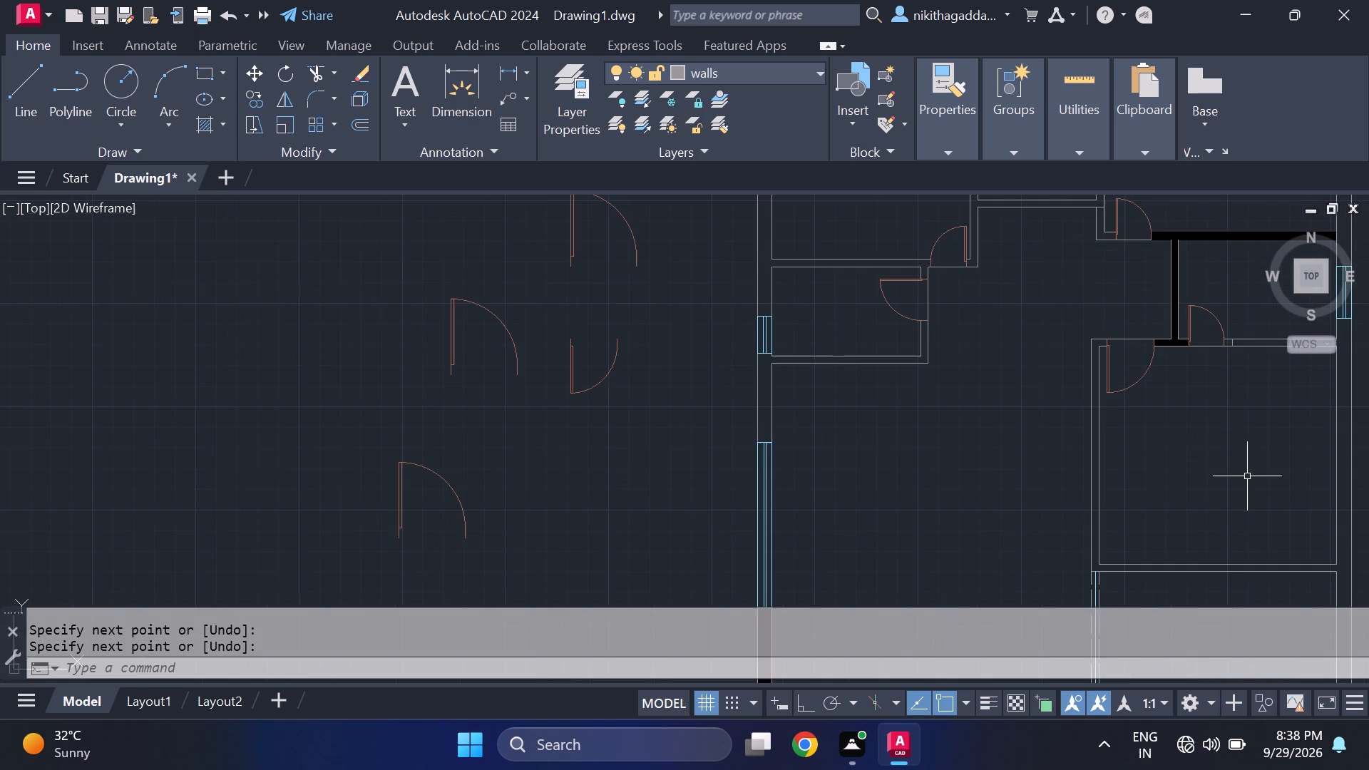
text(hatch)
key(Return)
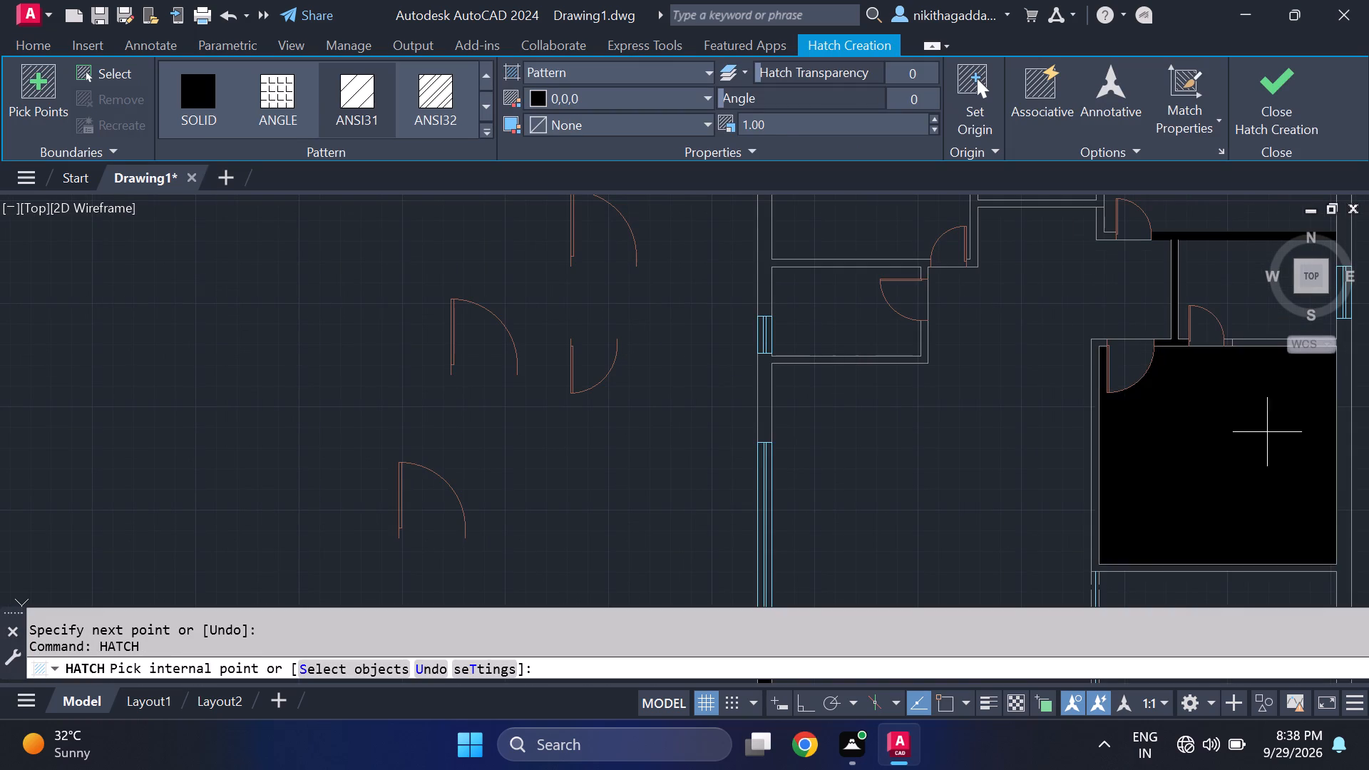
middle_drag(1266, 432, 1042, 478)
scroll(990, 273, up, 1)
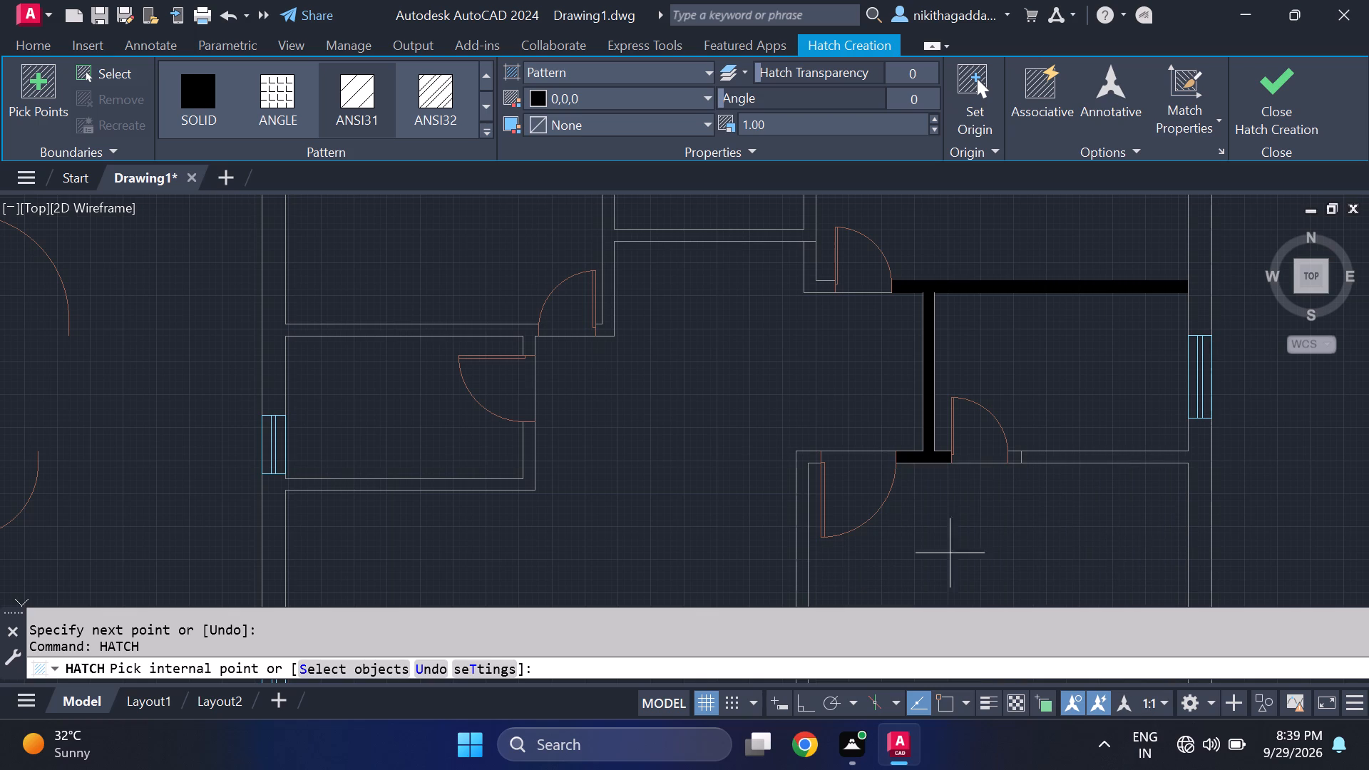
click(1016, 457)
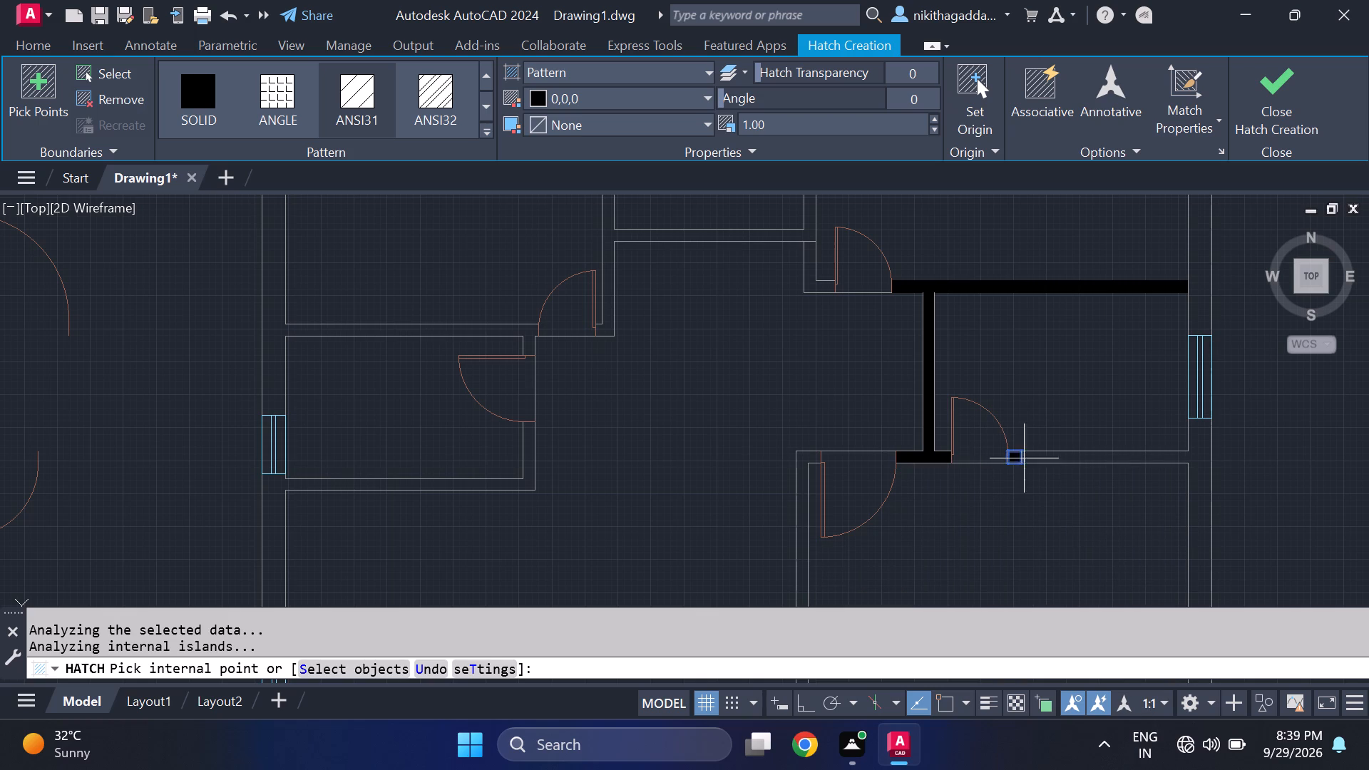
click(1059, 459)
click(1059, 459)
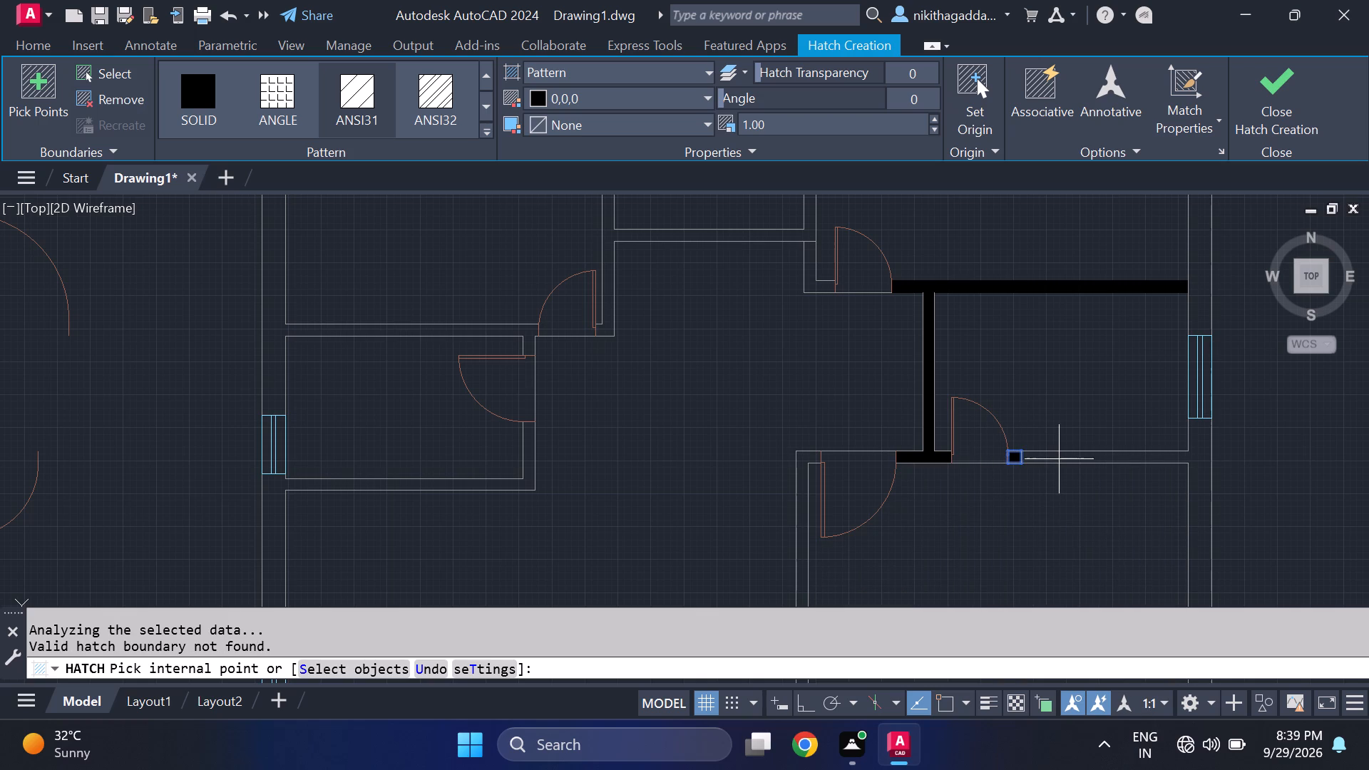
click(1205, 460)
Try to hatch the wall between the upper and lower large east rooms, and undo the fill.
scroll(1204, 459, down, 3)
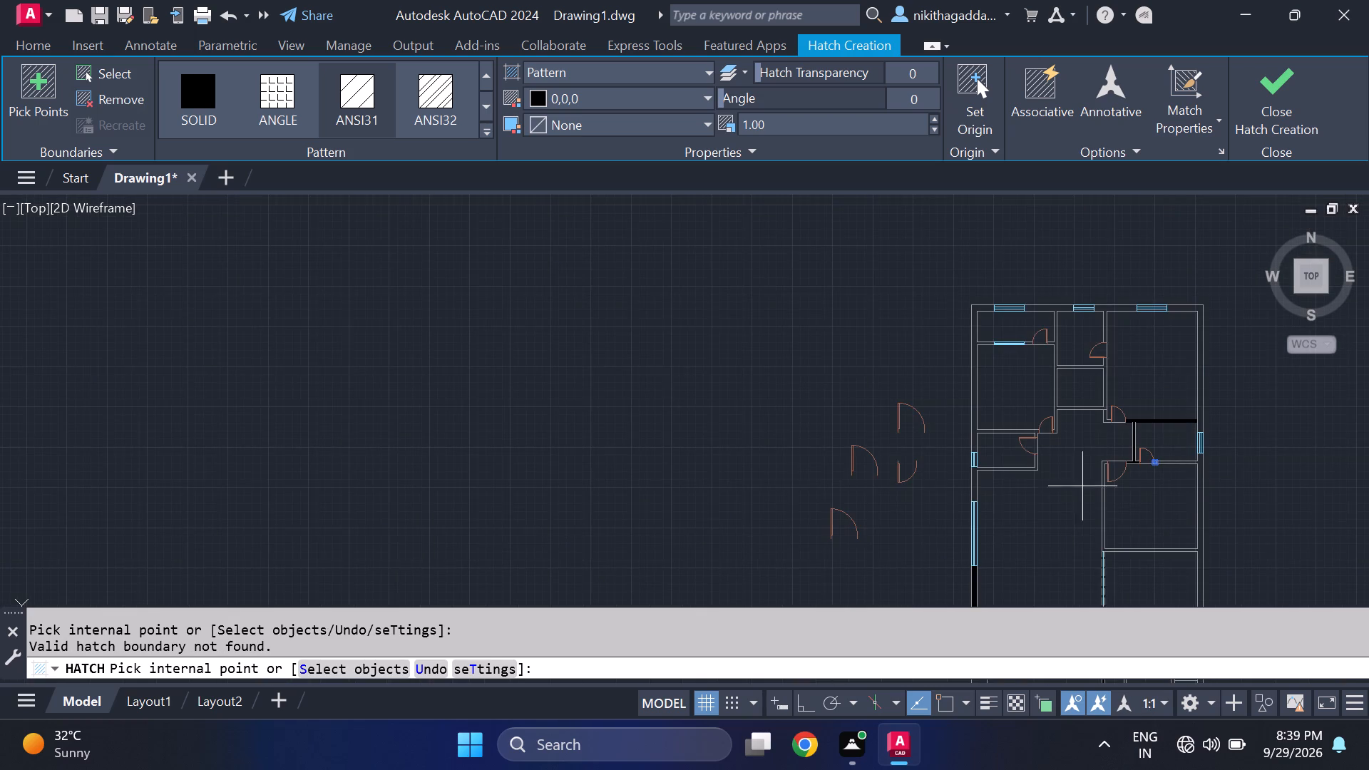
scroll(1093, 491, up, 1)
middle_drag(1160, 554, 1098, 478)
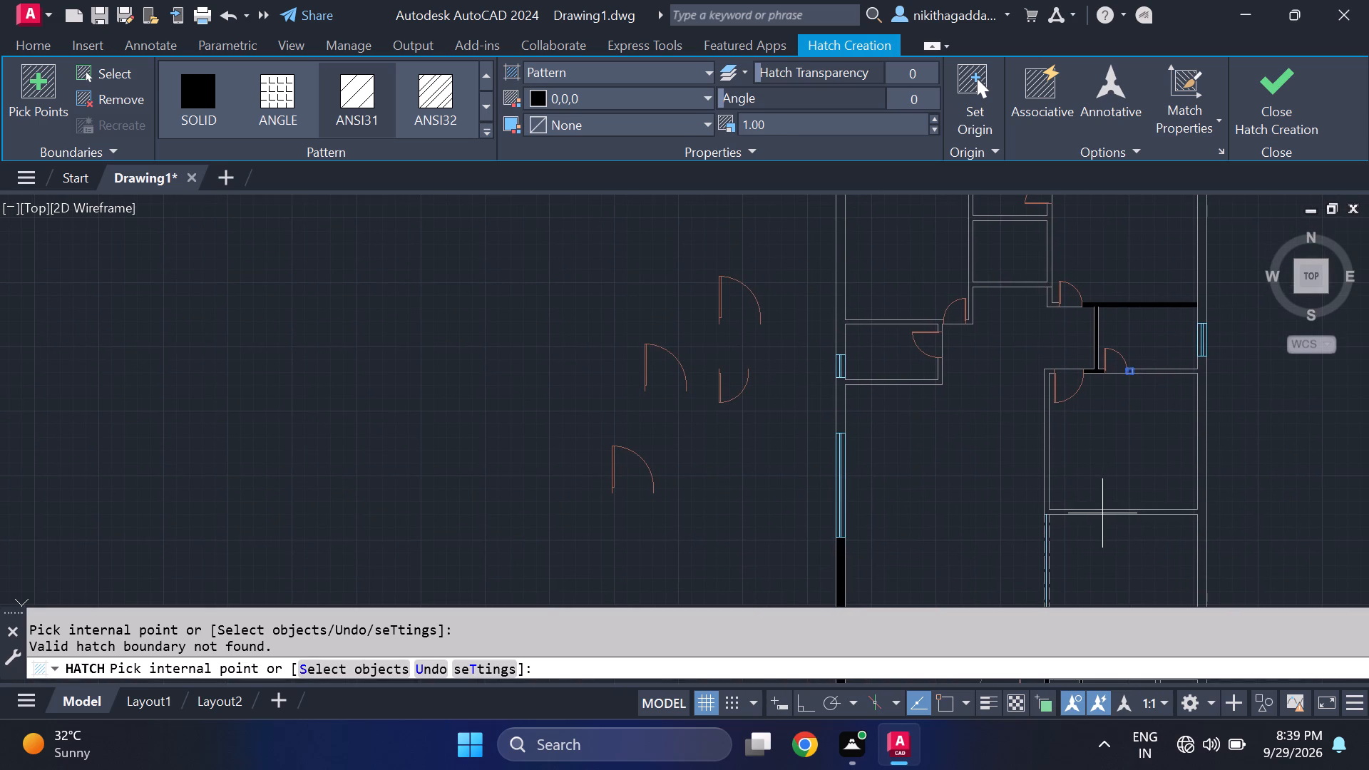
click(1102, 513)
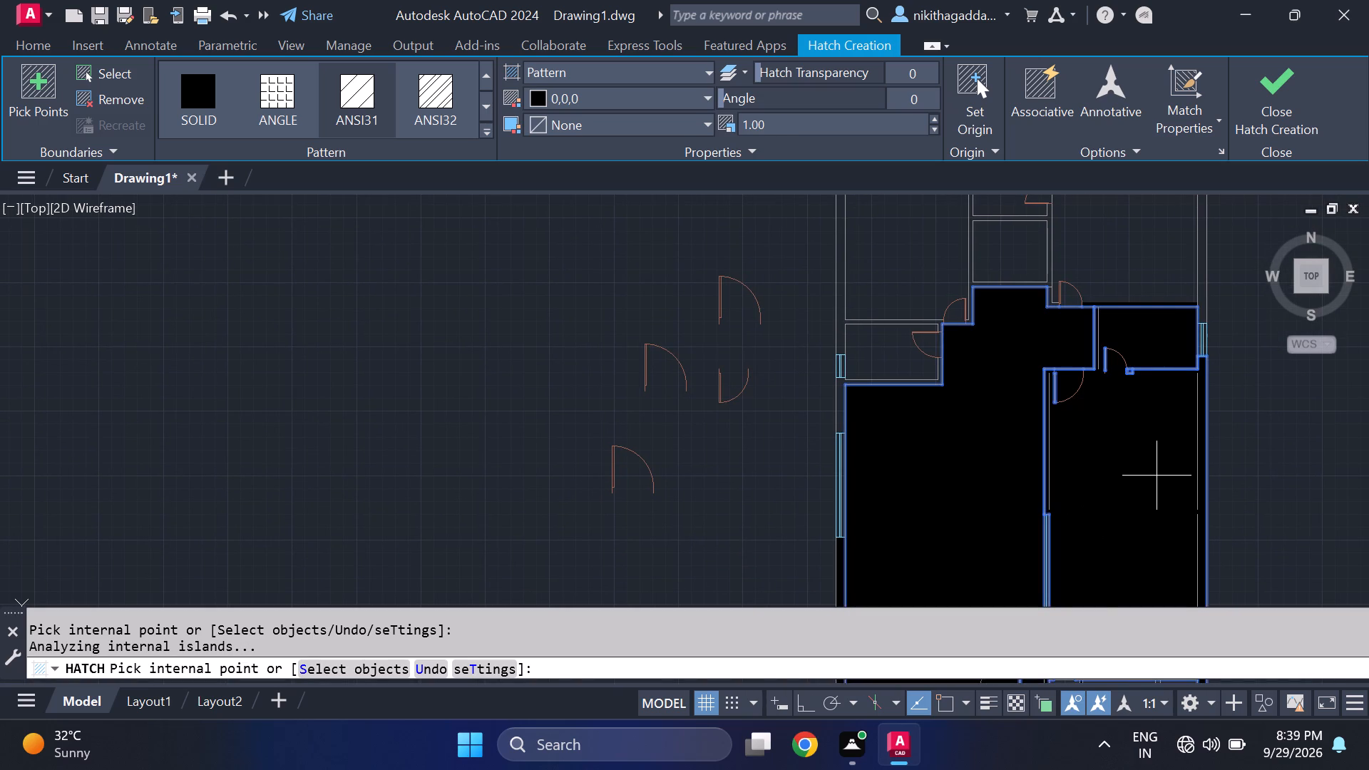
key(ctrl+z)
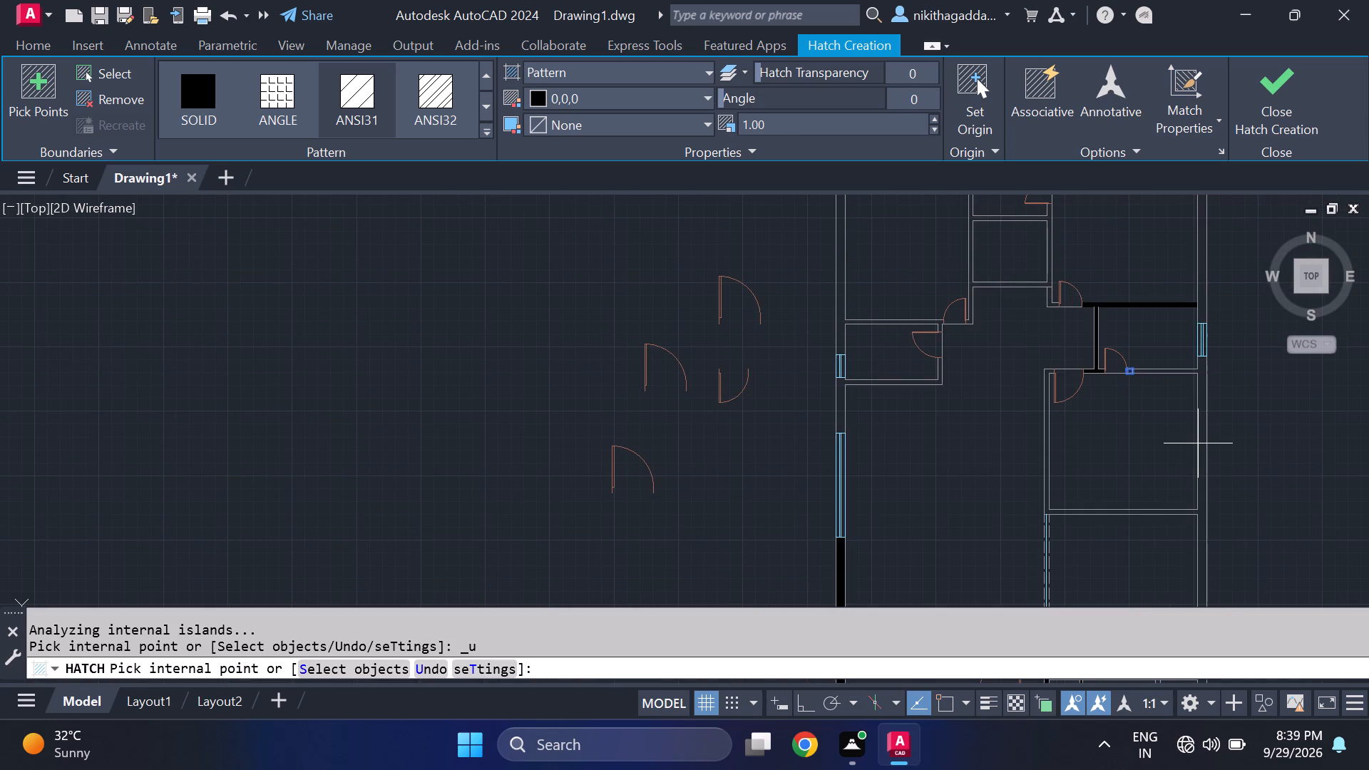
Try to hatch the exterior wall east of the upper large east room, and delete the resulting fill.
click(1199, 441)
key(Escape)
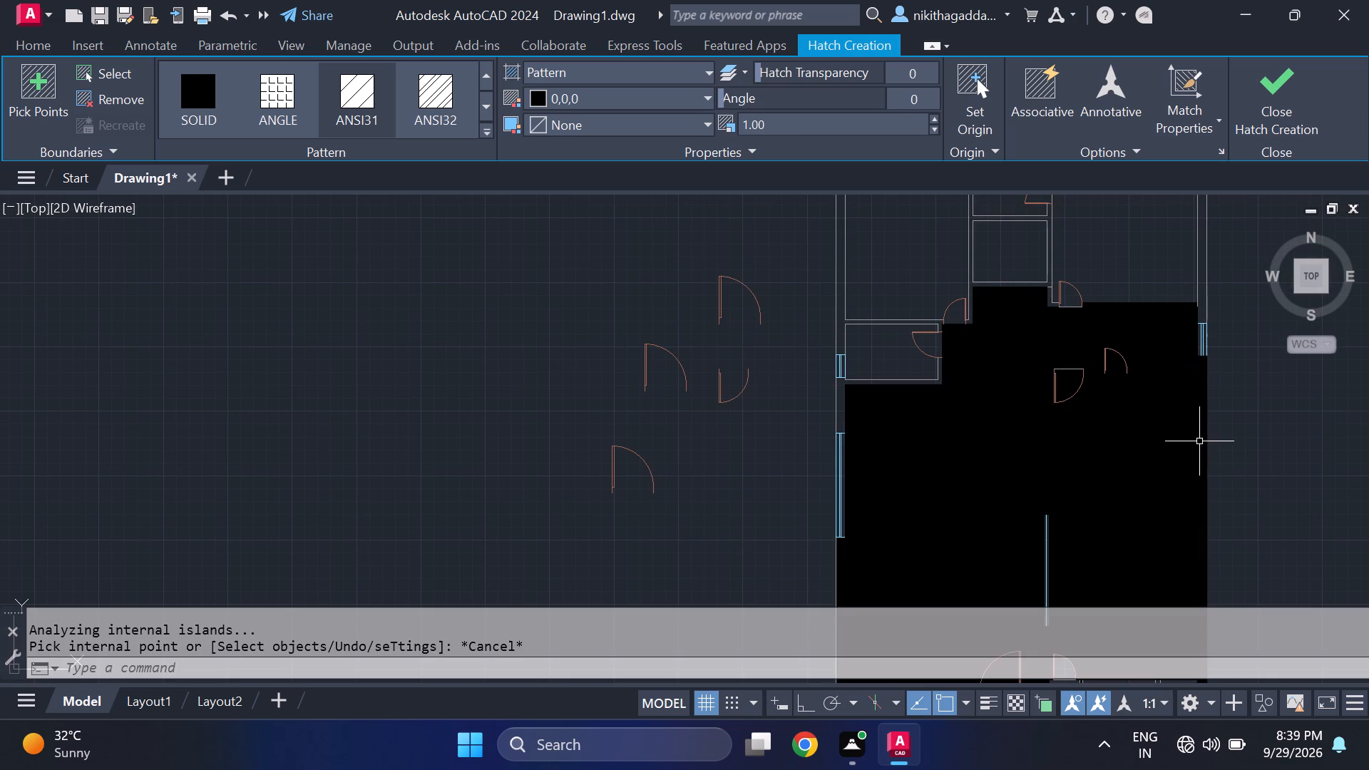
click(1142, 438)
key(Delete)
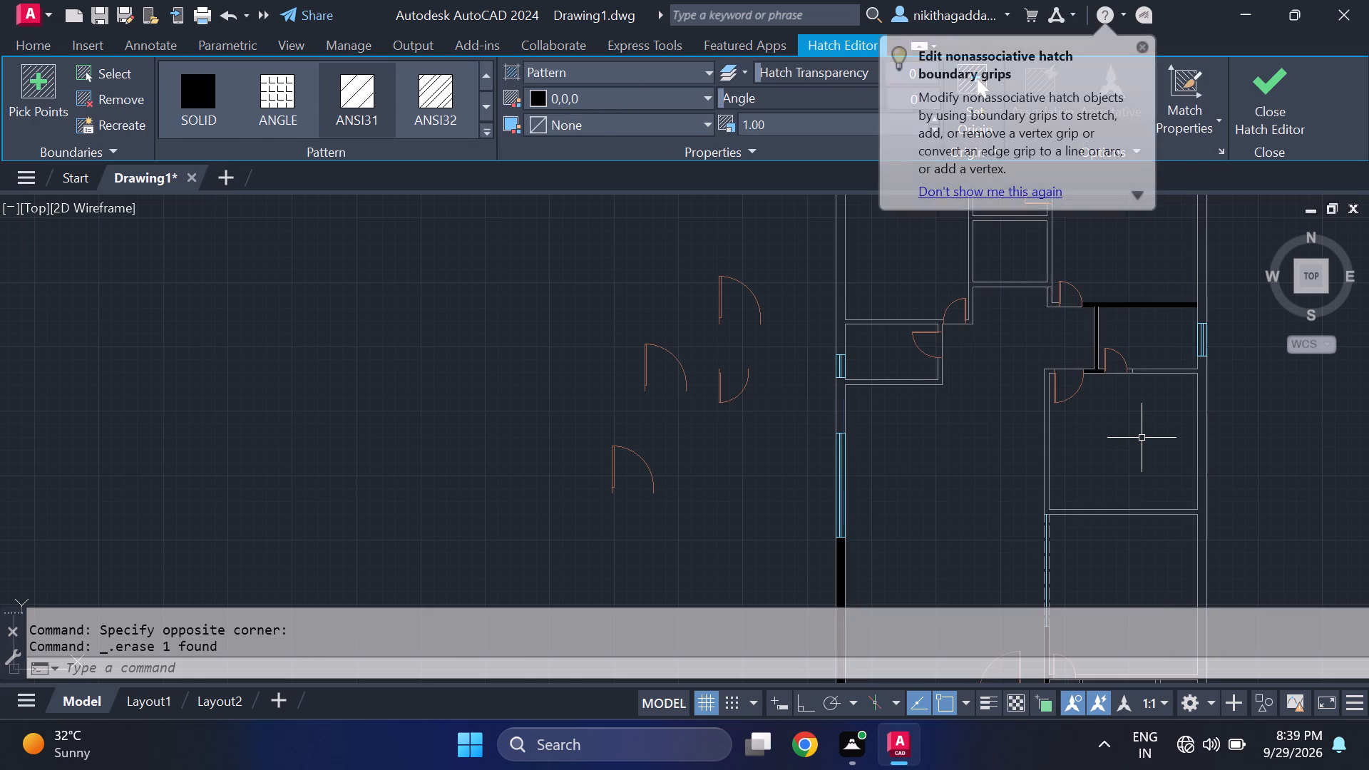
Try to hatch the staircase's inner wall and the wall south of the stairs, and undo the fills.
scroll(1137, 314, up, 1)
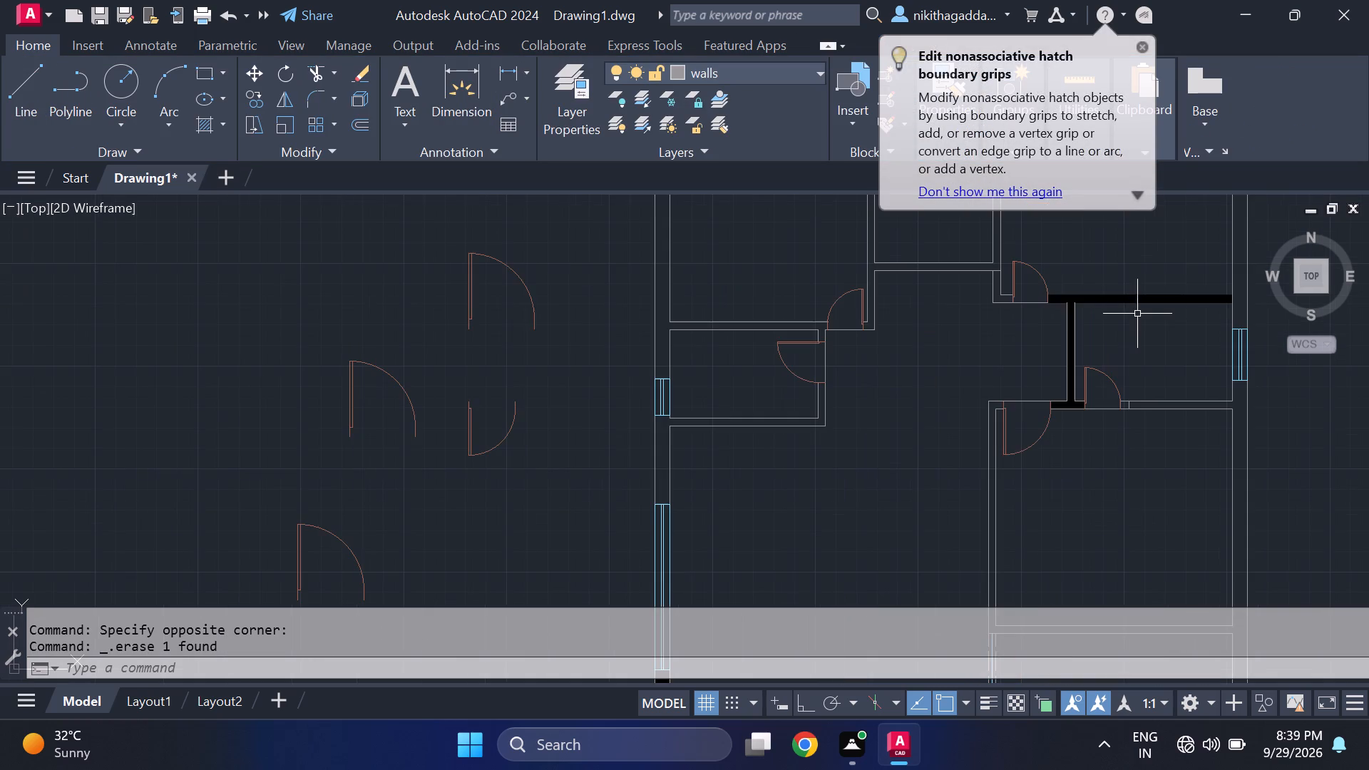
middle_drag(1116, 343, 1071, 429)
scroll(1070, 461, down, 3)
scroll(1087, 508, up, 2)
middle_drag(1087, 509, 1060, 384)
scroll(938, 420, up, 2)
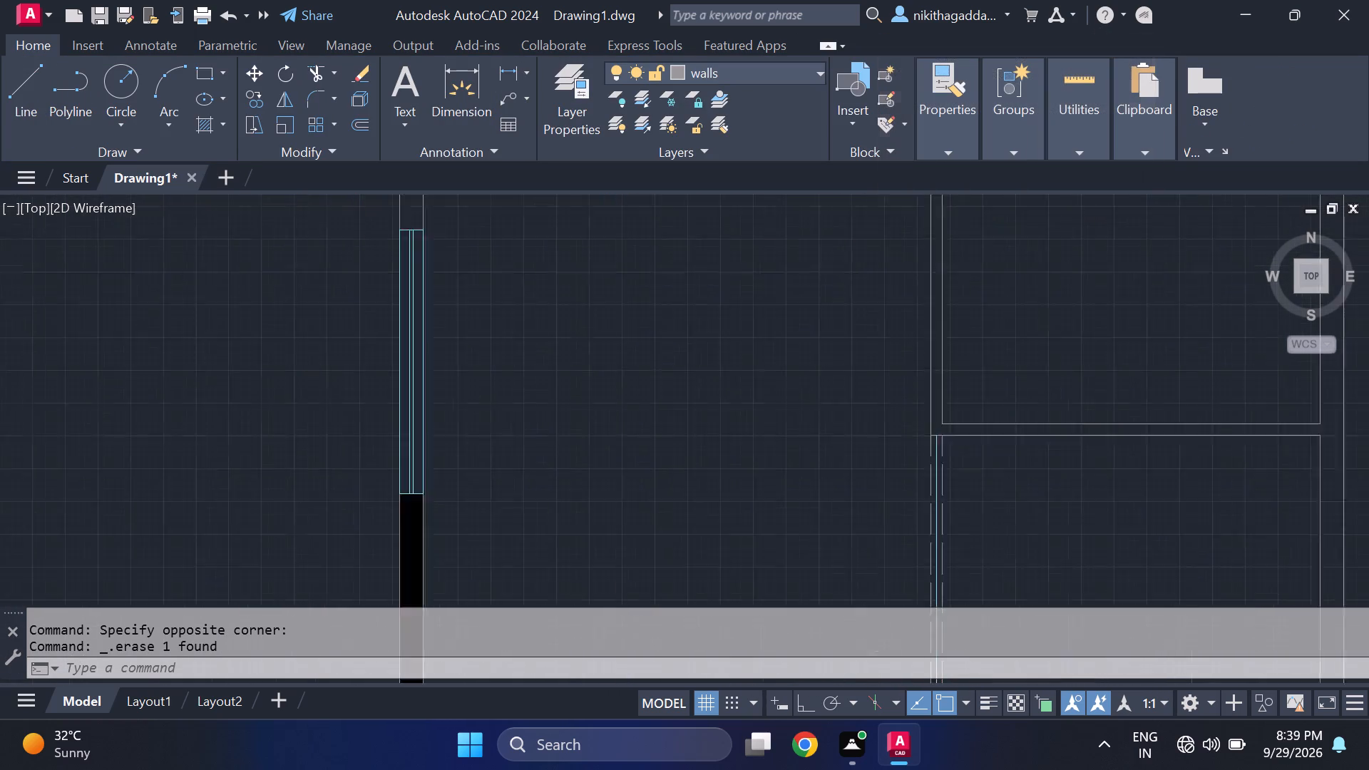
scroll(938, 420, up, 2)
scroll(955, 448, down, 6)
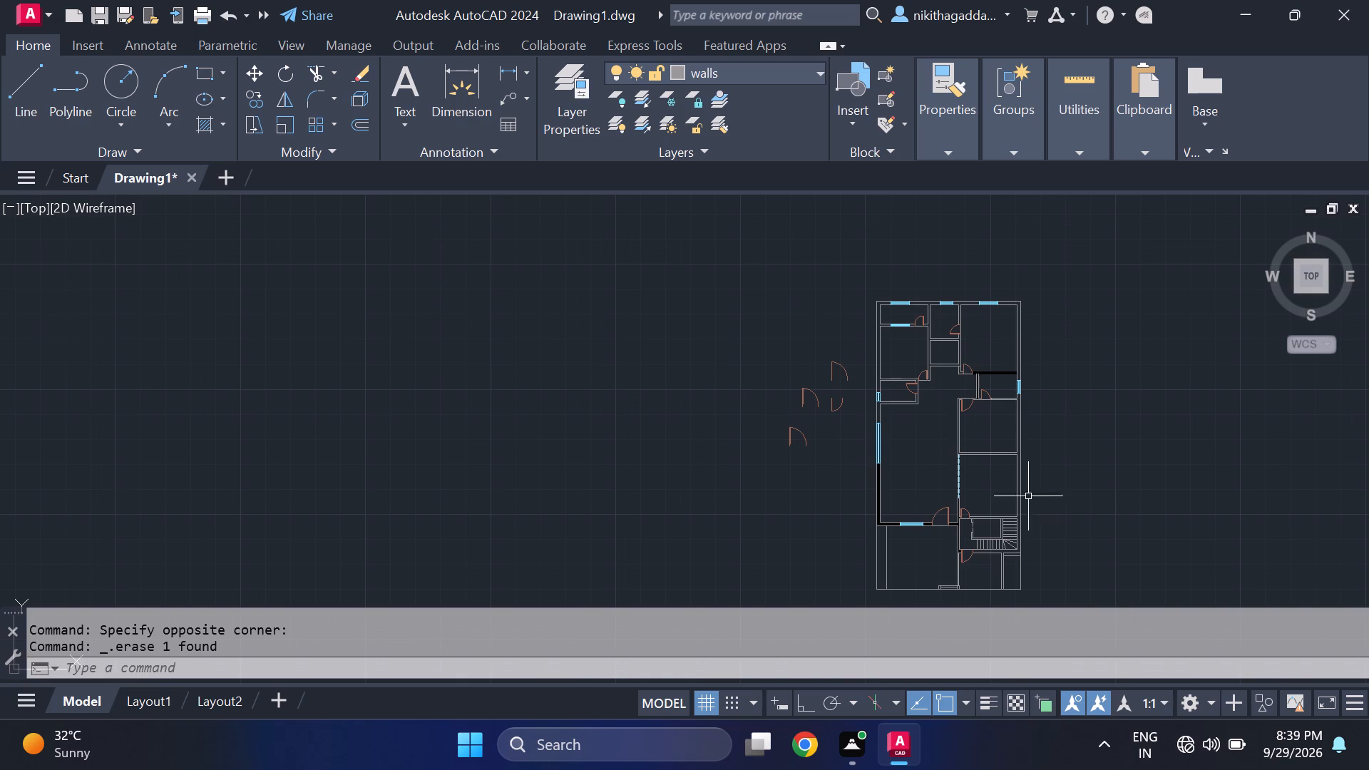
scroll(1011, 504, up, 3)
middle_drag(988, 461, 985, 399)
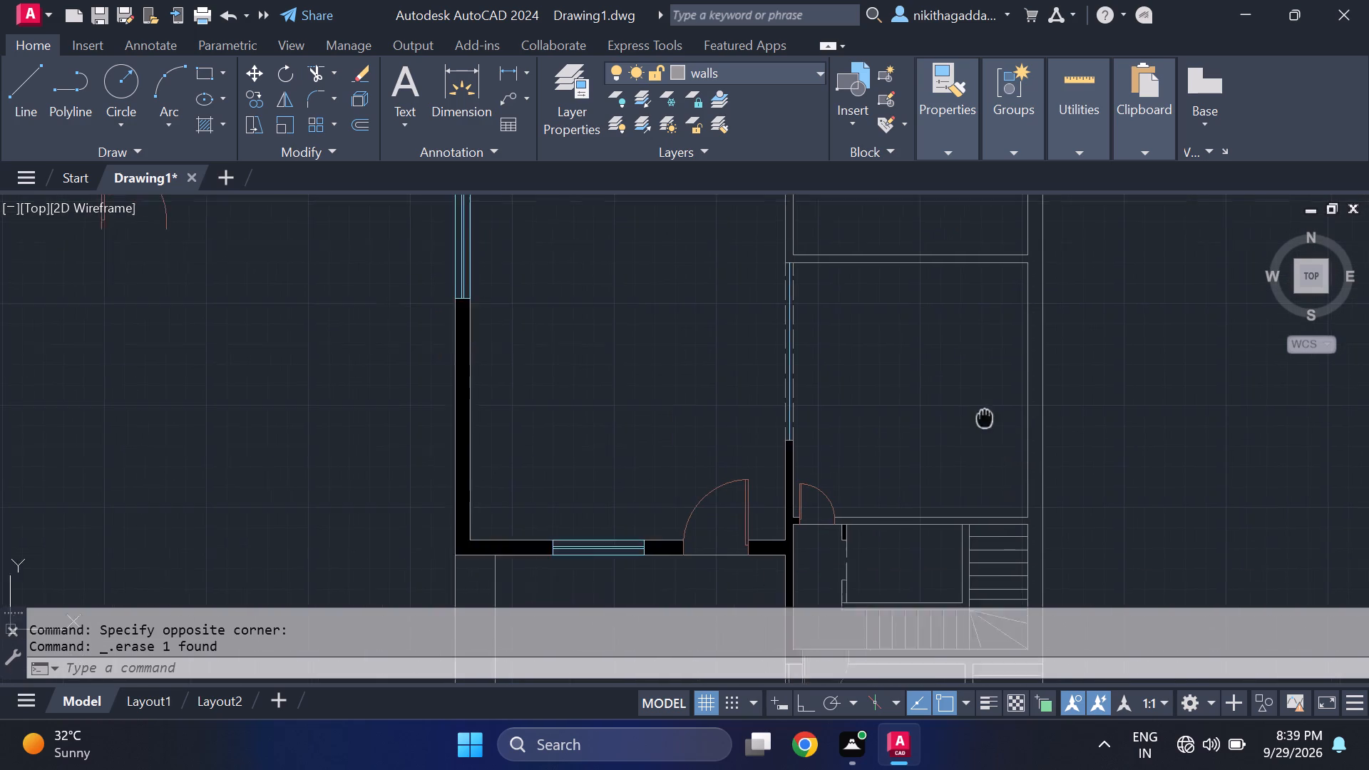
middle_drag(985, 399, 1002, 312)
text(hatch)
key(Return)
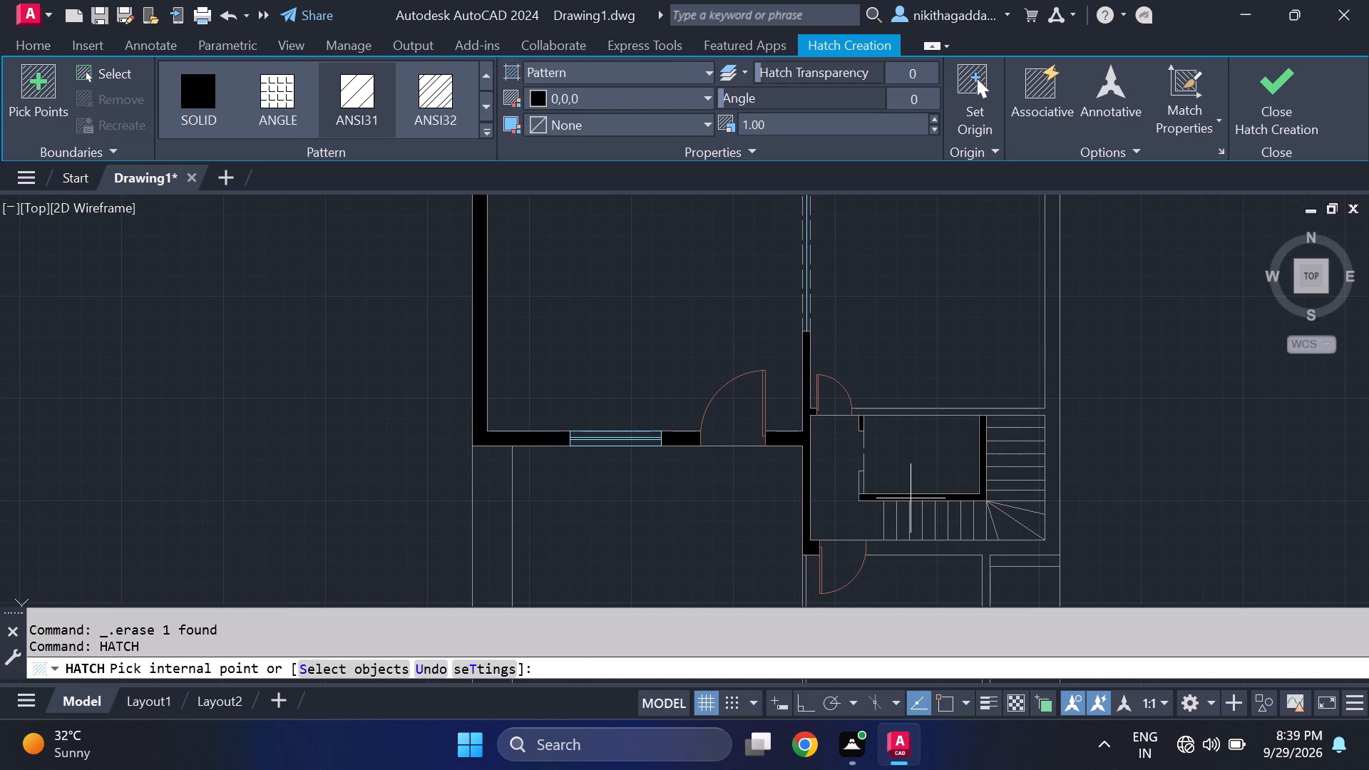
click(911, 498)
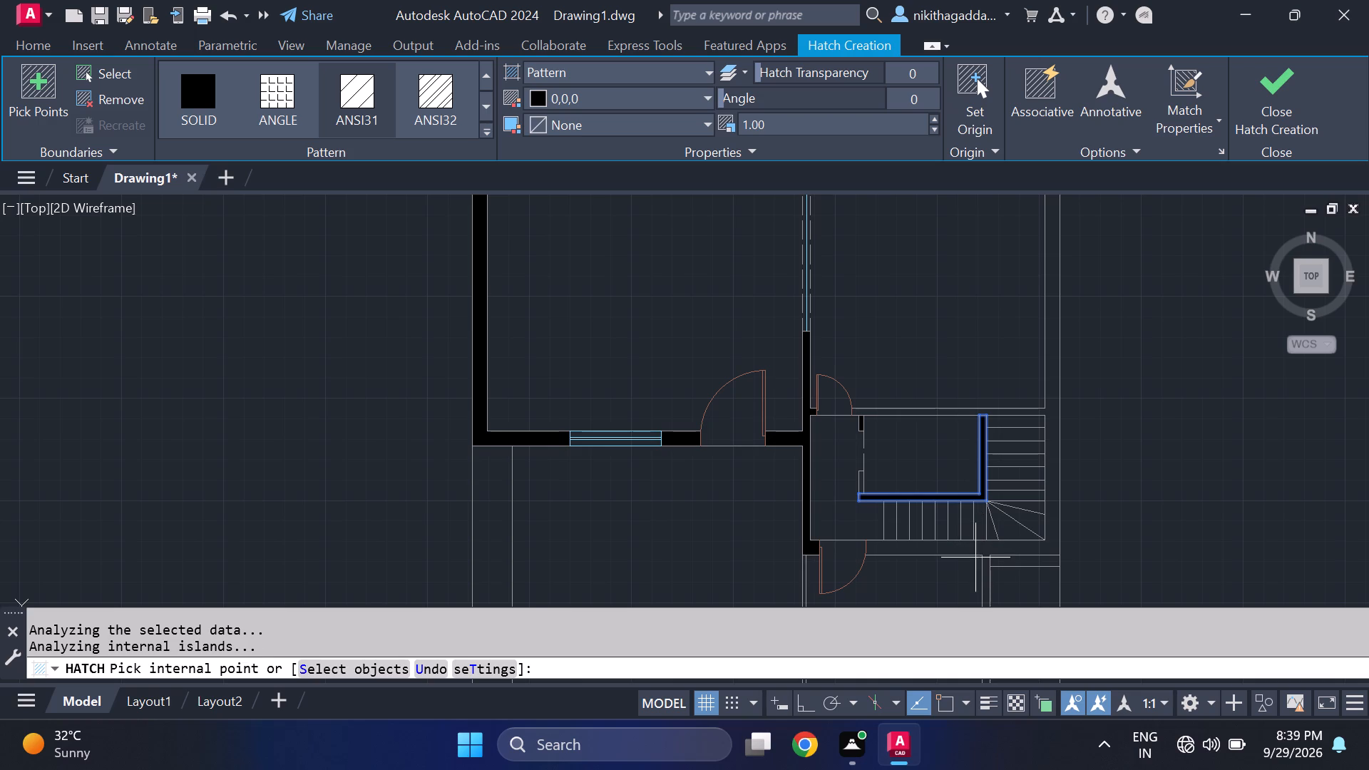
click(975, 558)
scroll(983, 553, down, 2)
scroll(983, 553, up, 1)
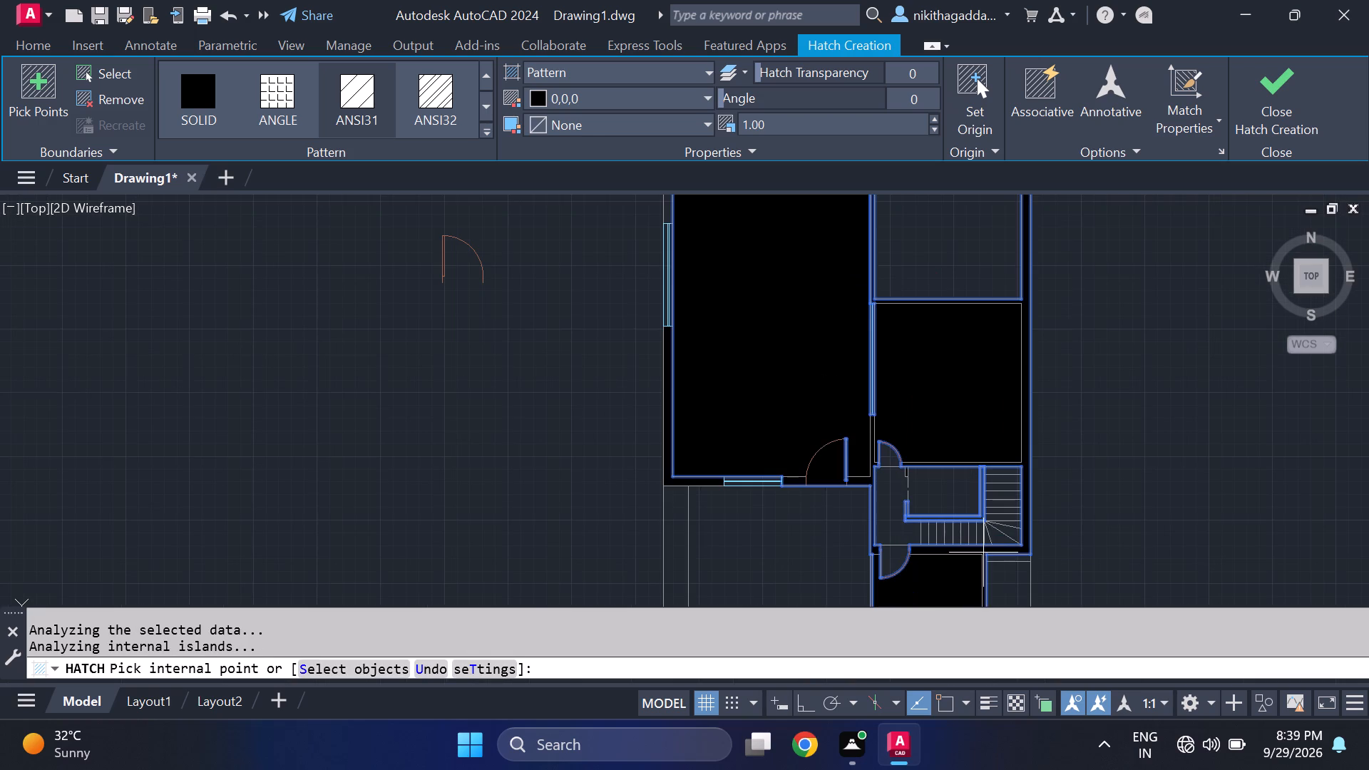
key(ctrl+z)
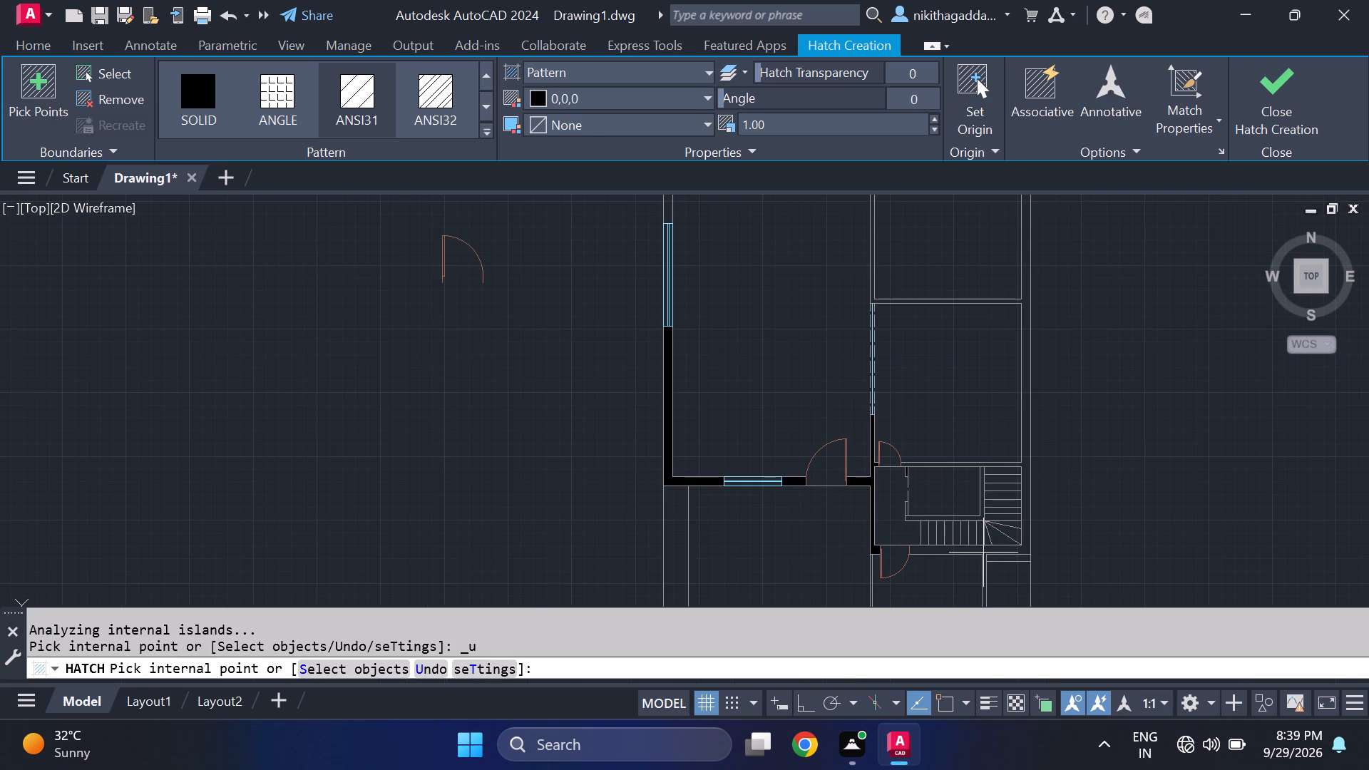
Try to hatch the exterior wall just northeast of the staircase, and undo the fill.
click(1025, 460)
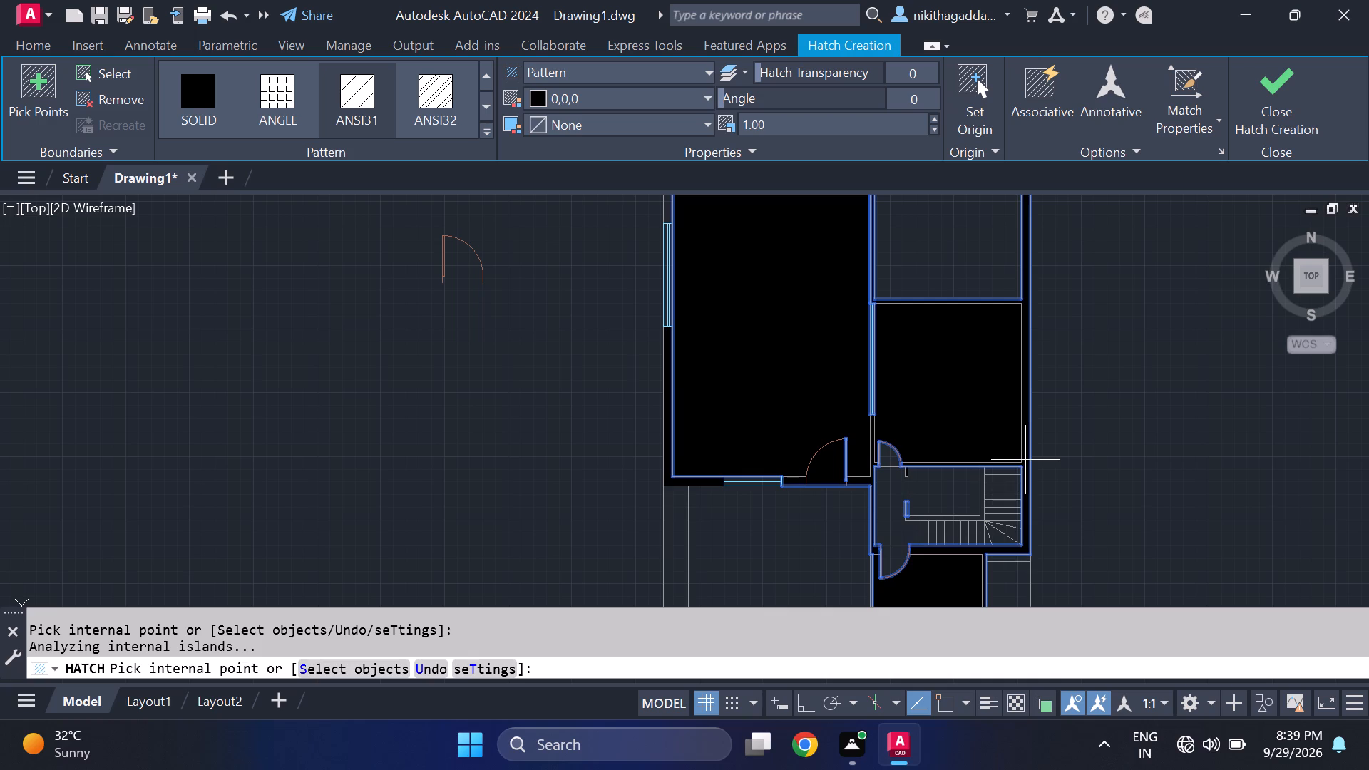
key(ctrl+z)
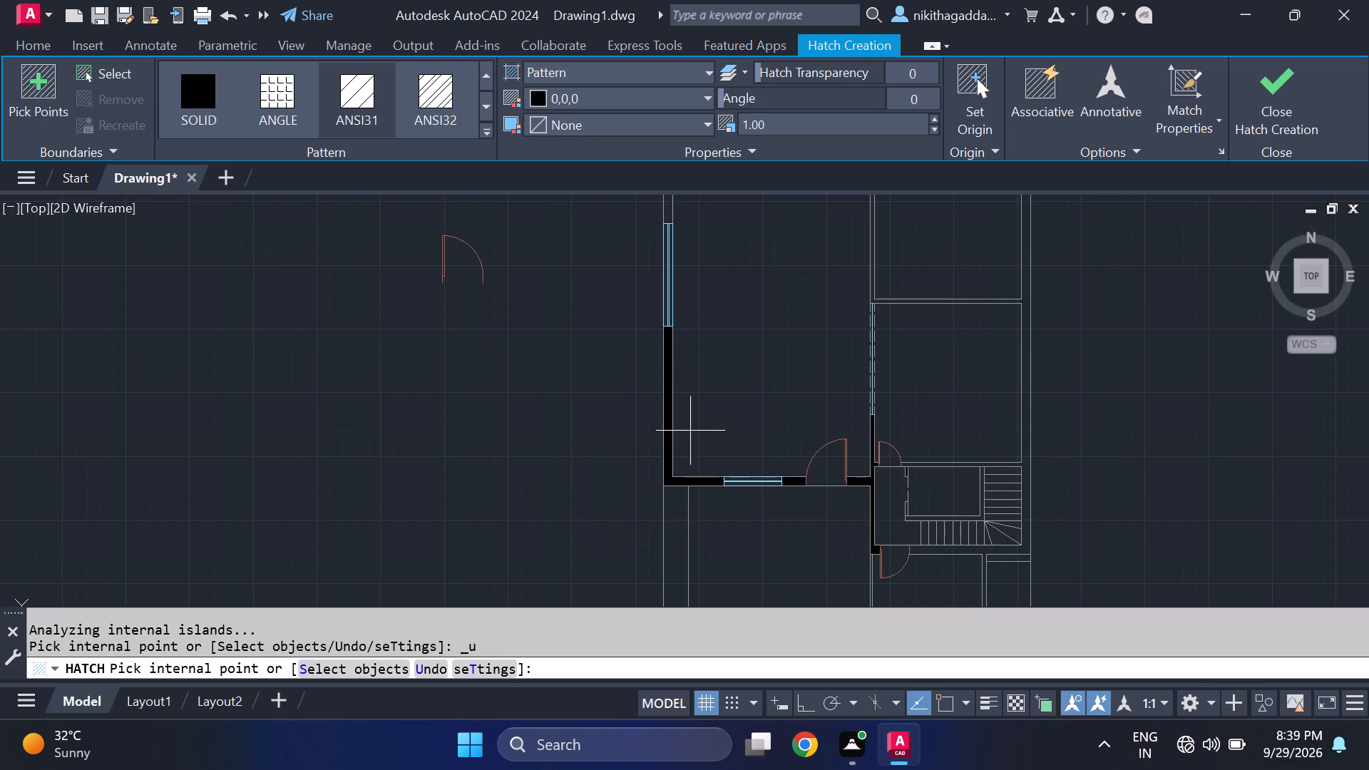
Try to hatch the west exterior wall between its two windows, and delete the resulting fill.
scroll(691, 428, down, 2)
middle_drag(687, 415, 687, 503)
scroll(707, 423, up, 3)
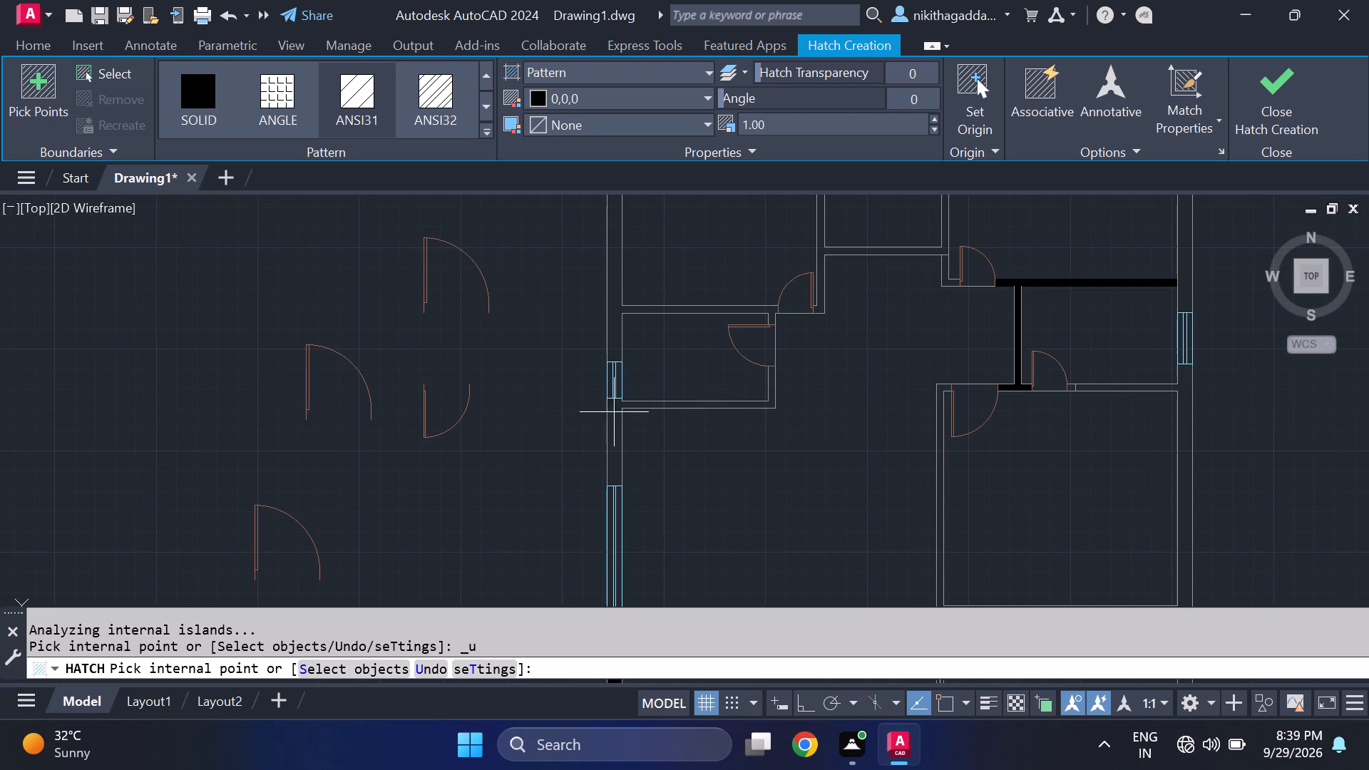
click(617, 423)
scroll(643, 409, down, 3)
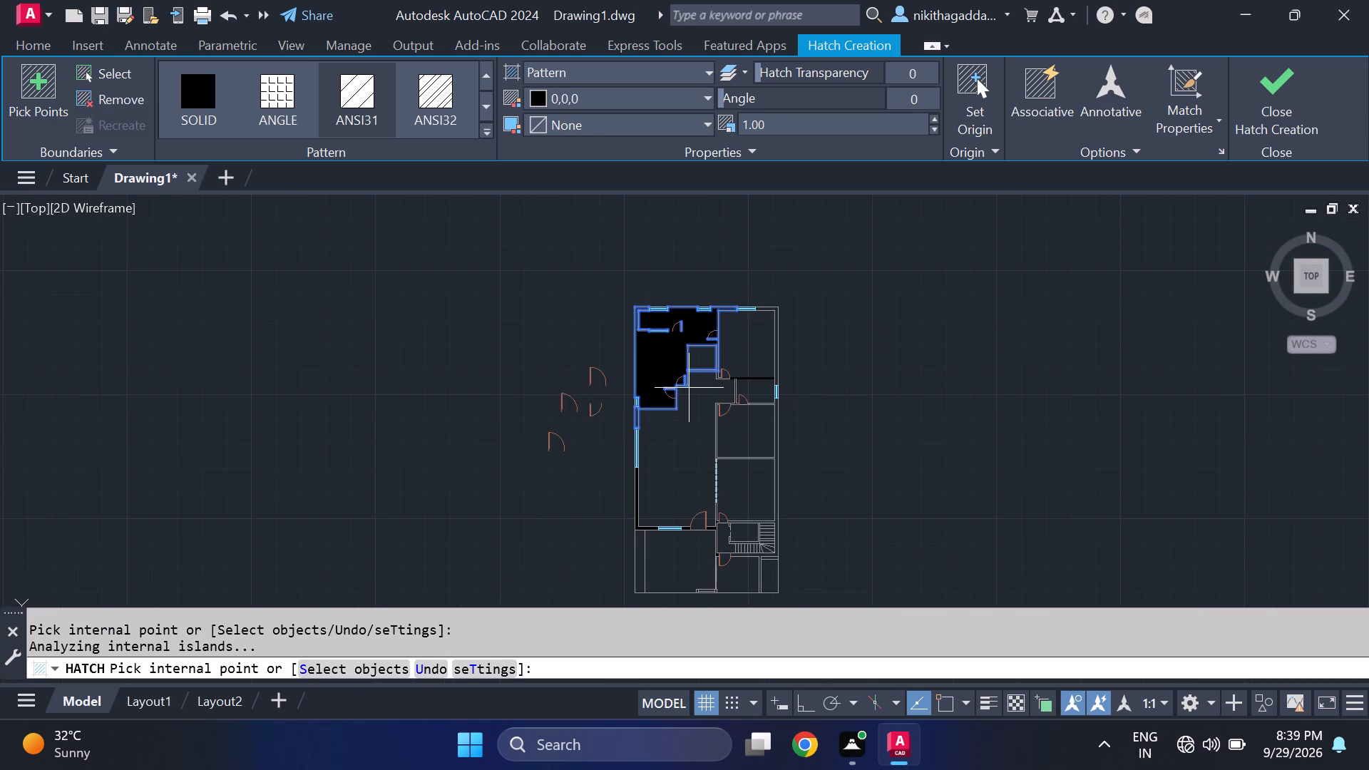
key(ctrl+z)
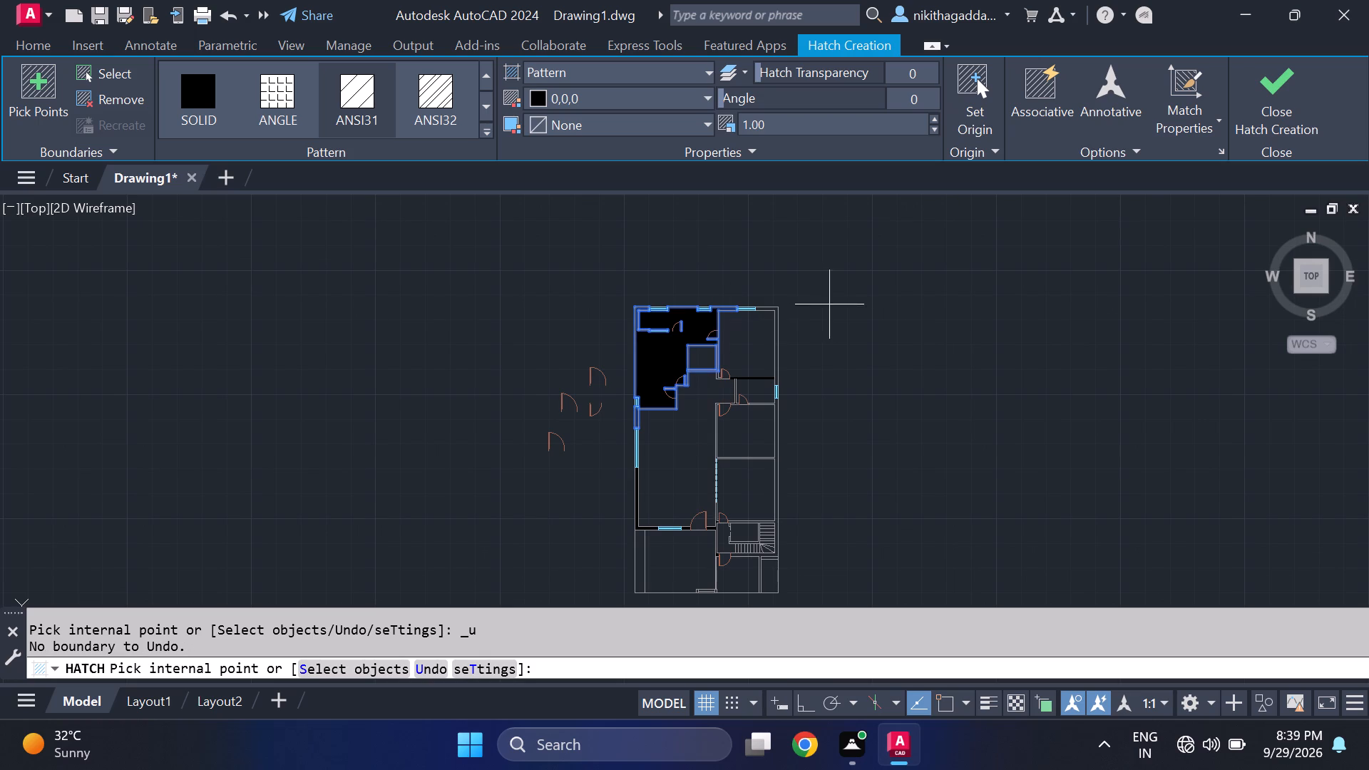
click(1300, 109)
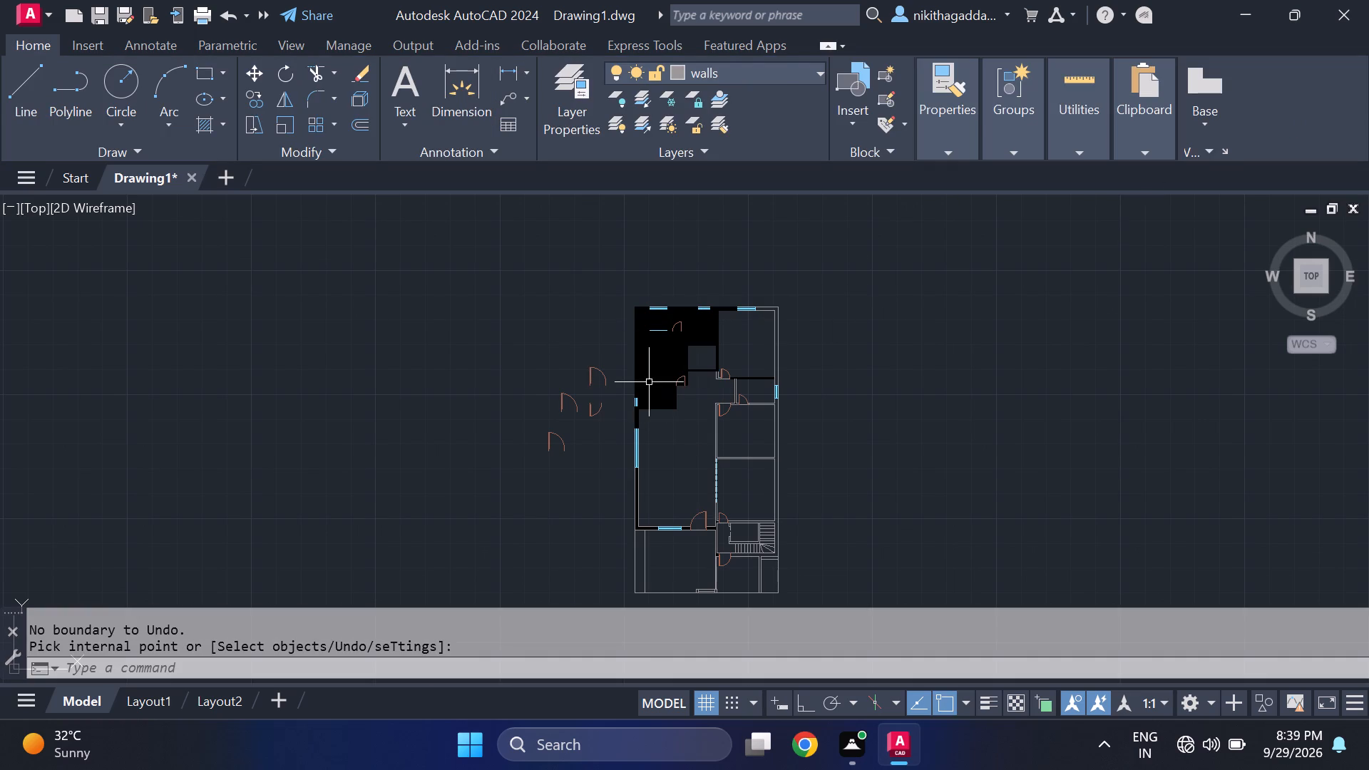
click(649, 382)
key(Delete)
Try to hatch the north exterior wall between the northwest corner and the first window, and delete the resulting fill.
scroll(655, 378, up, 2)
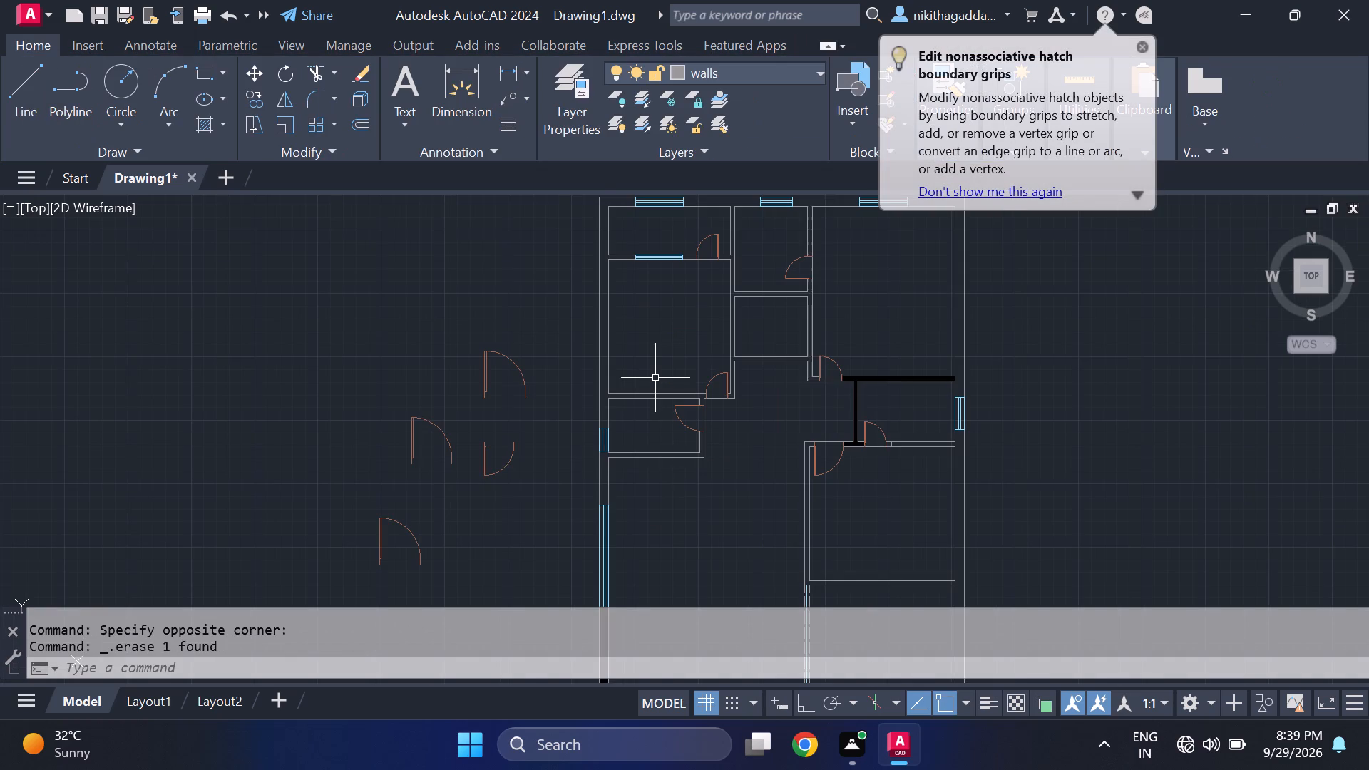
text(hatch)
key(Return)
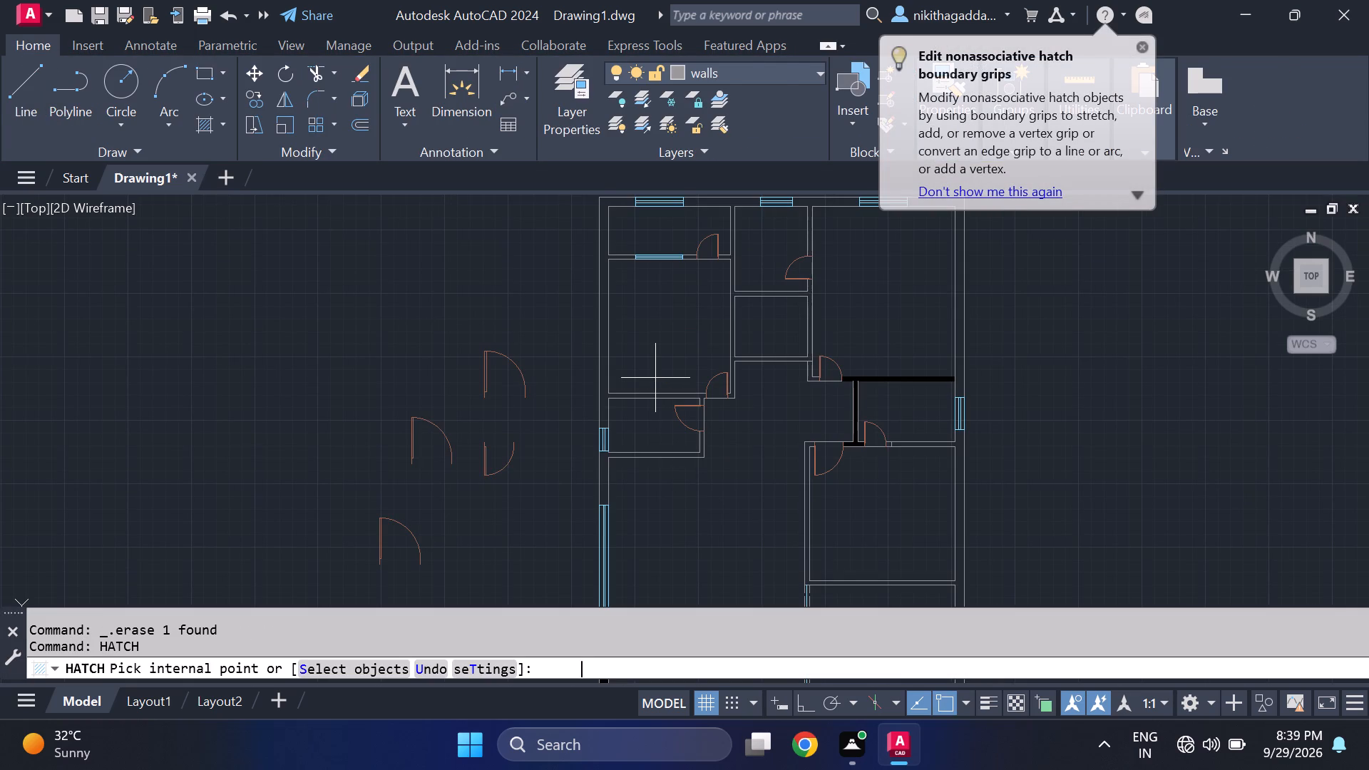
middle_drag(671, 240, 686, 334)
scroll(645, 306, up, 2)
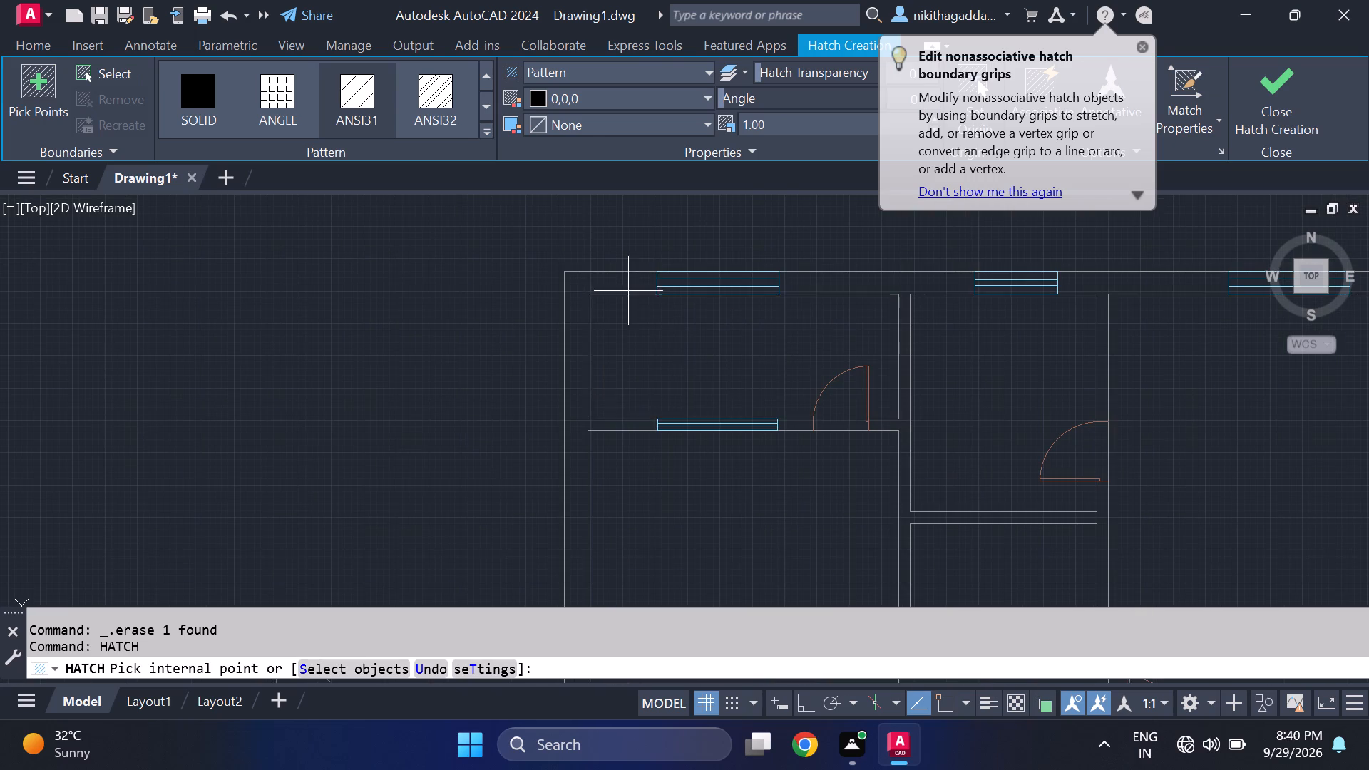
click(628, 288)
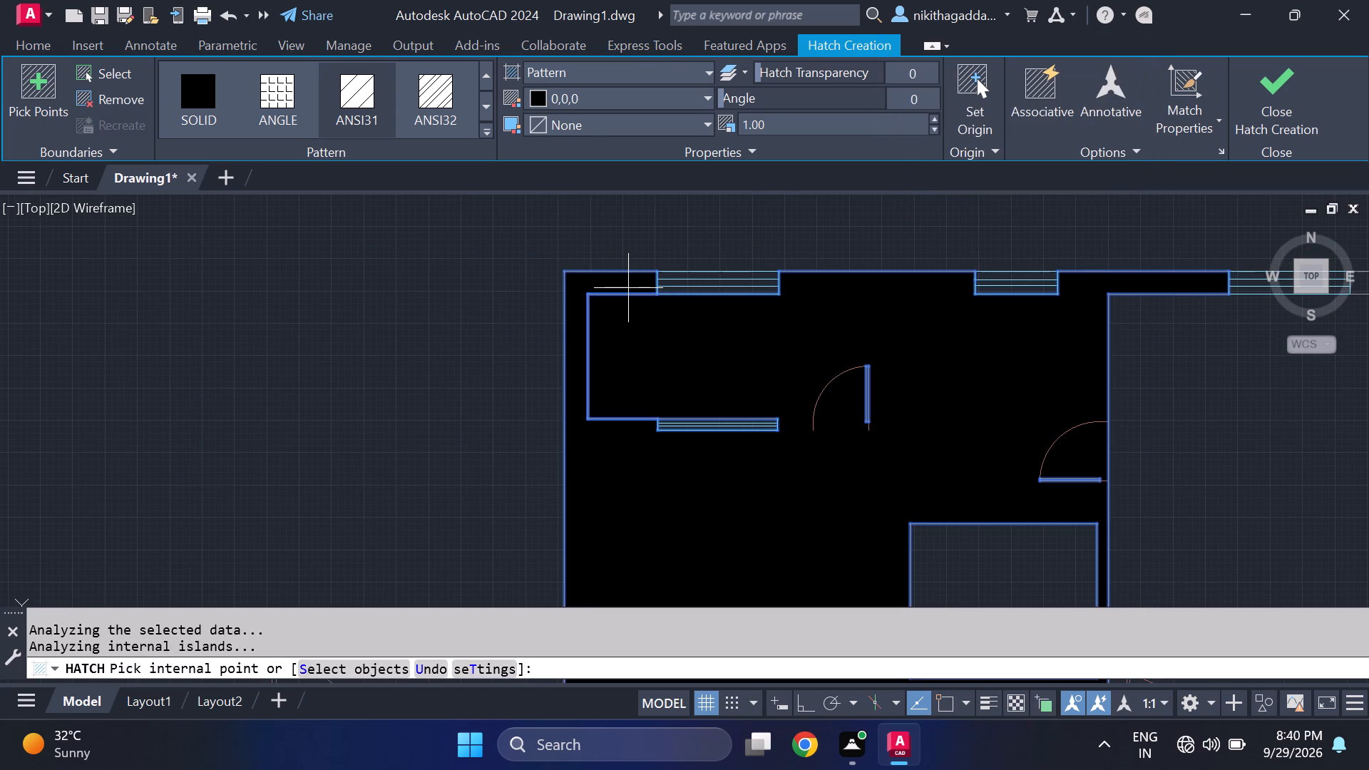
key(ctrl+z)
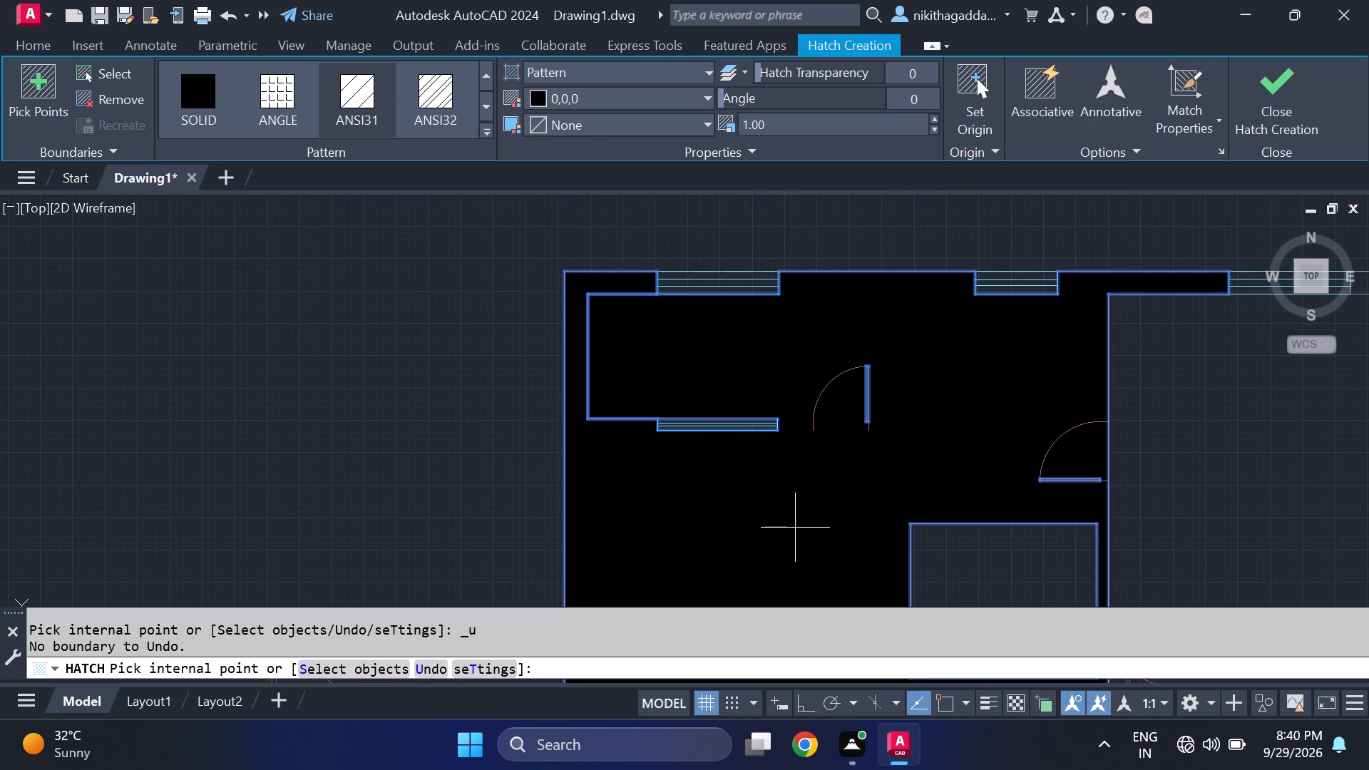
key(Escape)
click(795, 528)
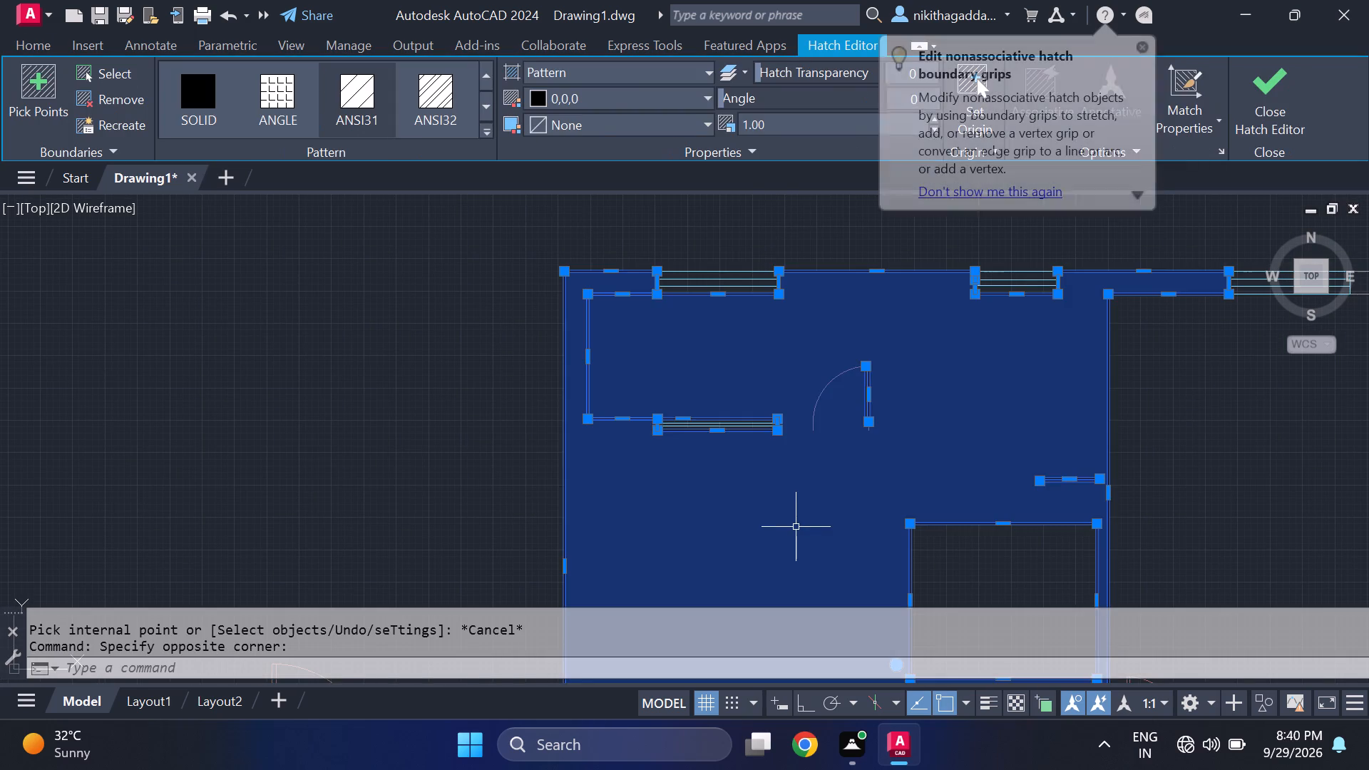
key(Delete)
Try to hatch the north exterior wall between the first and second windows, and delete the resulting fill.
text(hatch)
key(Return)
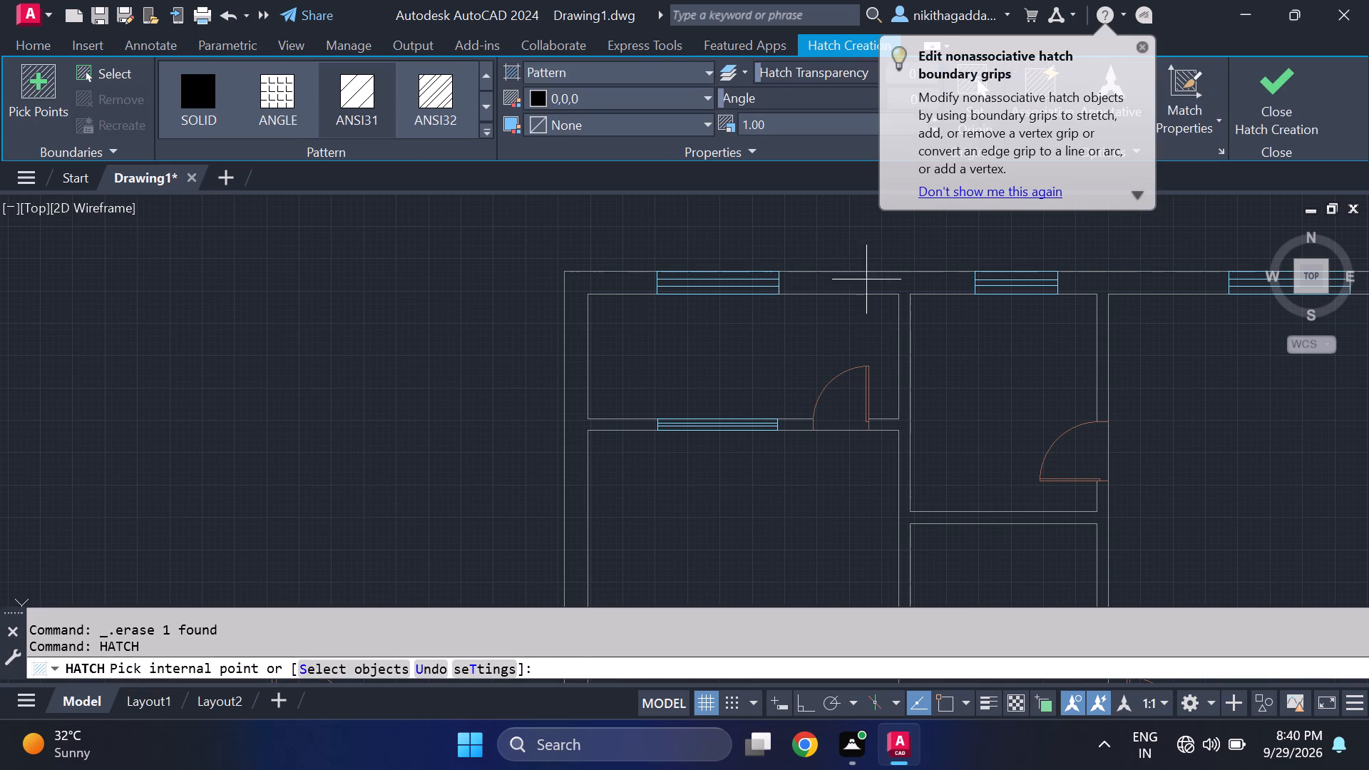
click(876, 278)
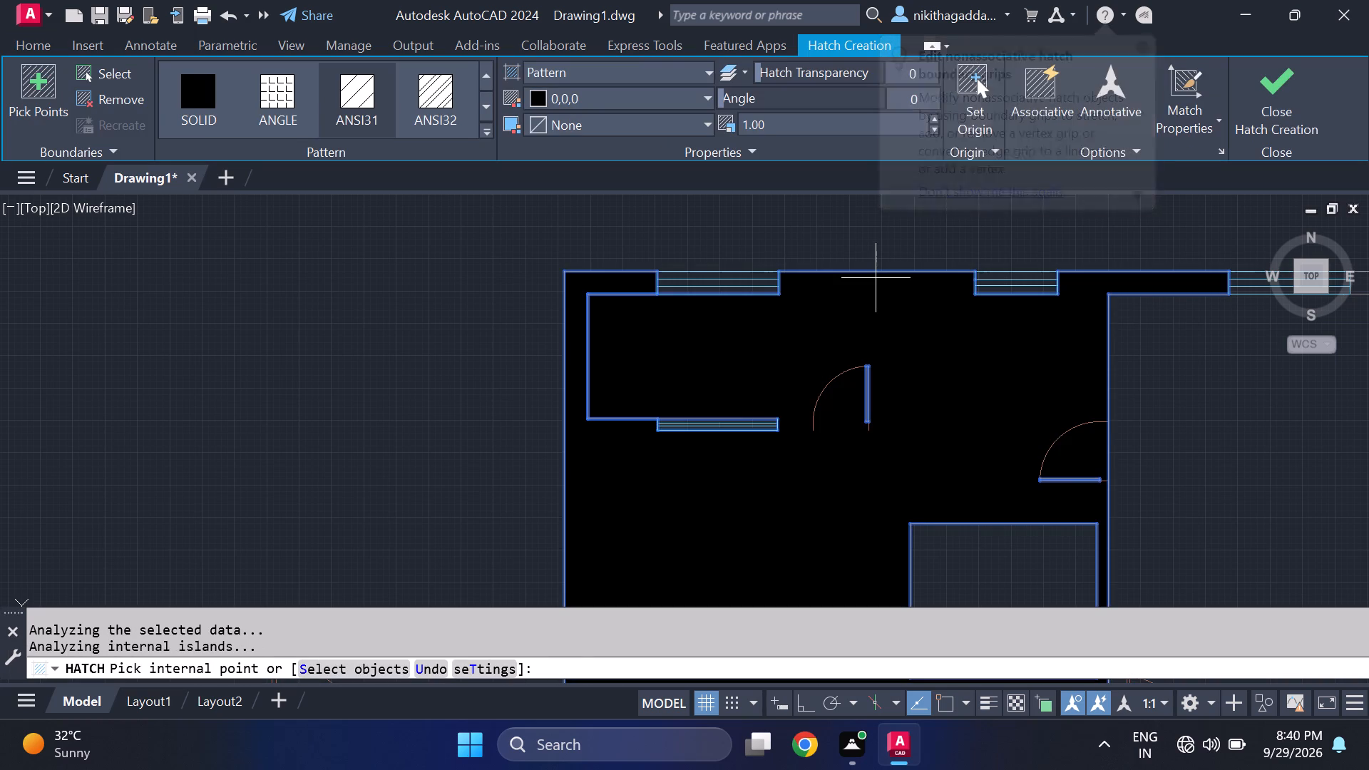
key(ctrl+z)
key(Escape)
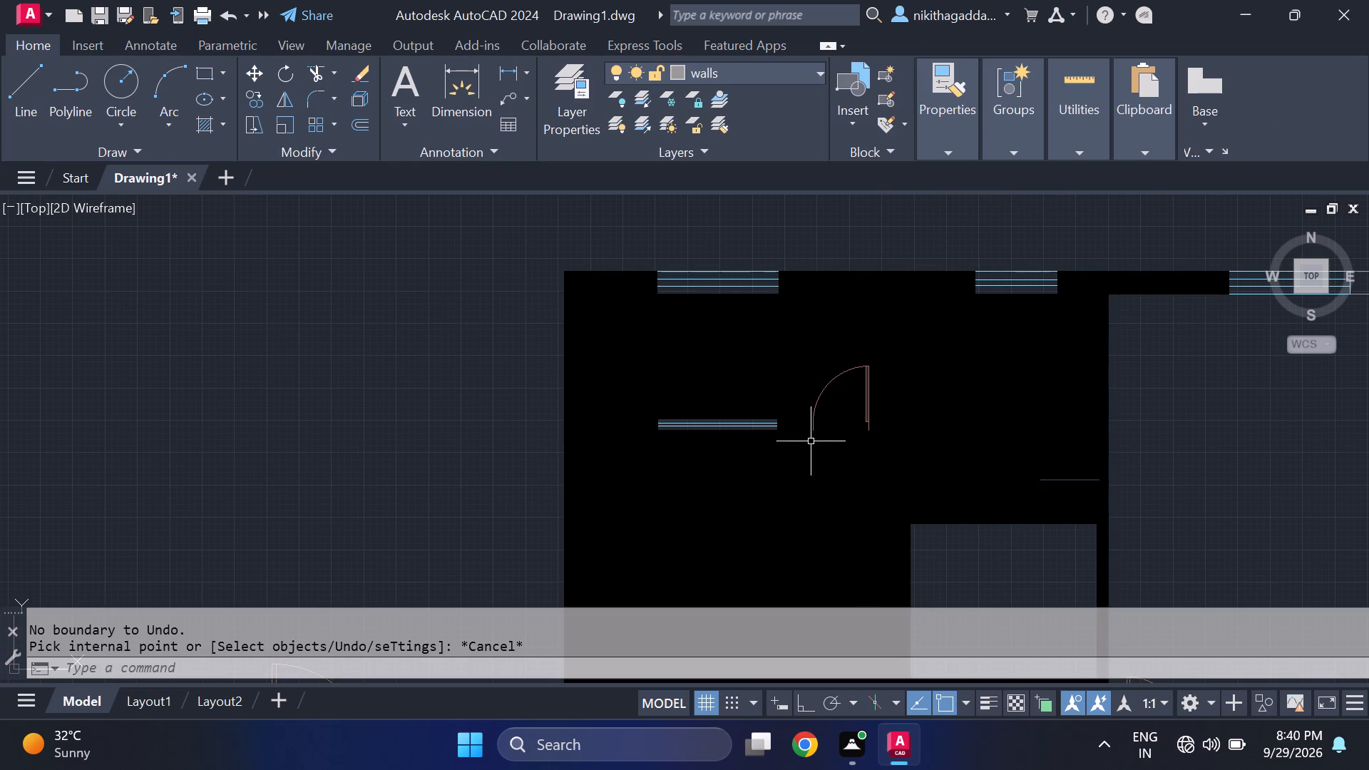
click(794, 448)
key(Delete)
Hatch the north exterior wall between its three windows, together with the partitions around the two small central rooms.
text(hatch)
key(Return)
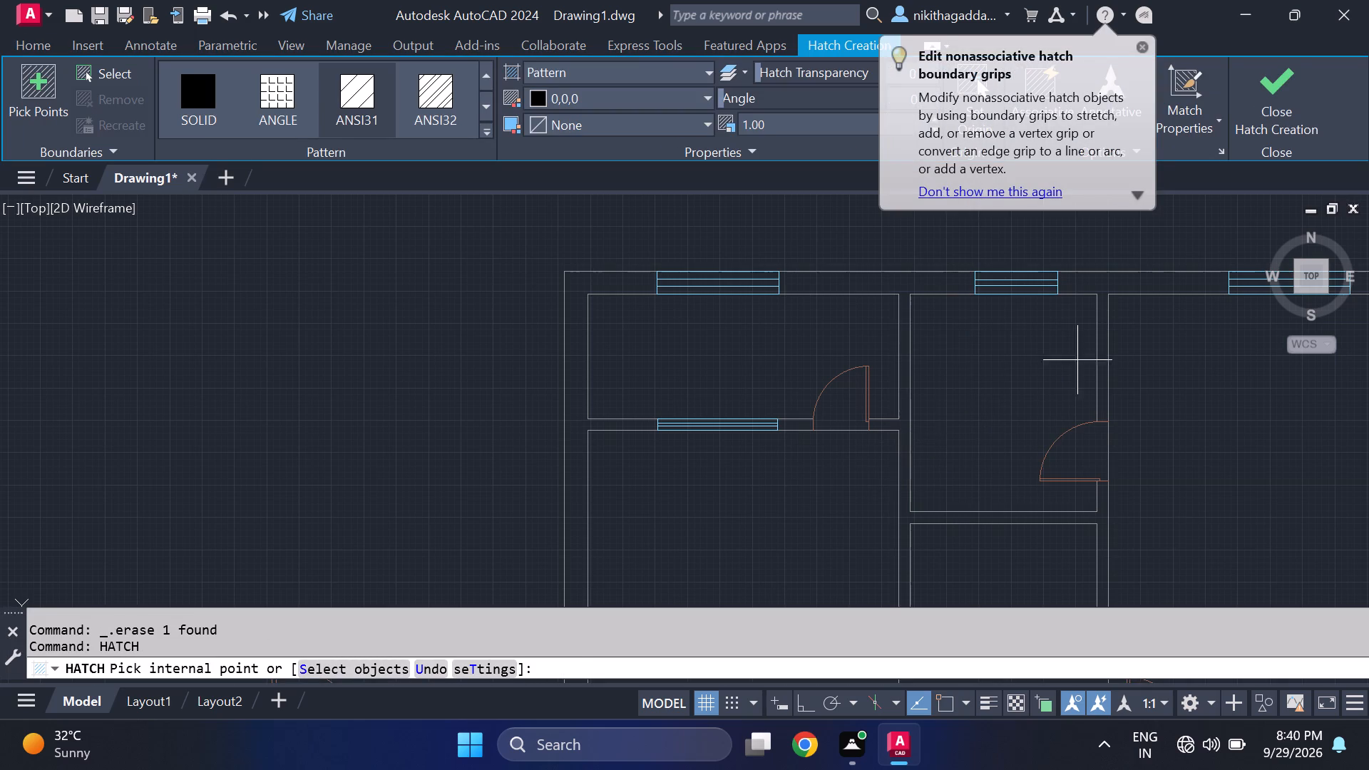
click(1156, 282)
scroll(1153, 454, down, 2)
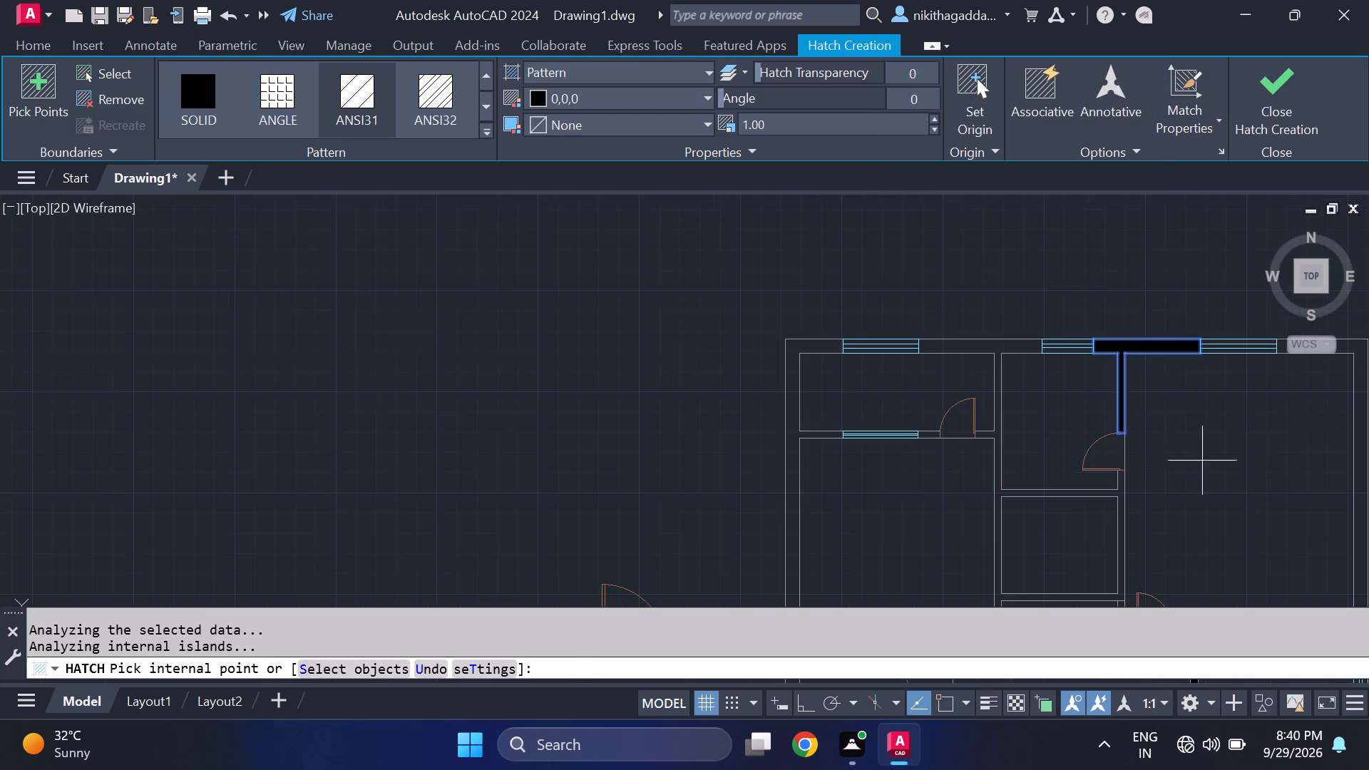
middle_drag(1307, 408, 1082, 263)
middle_drag(1085, 250, 1075, 299)
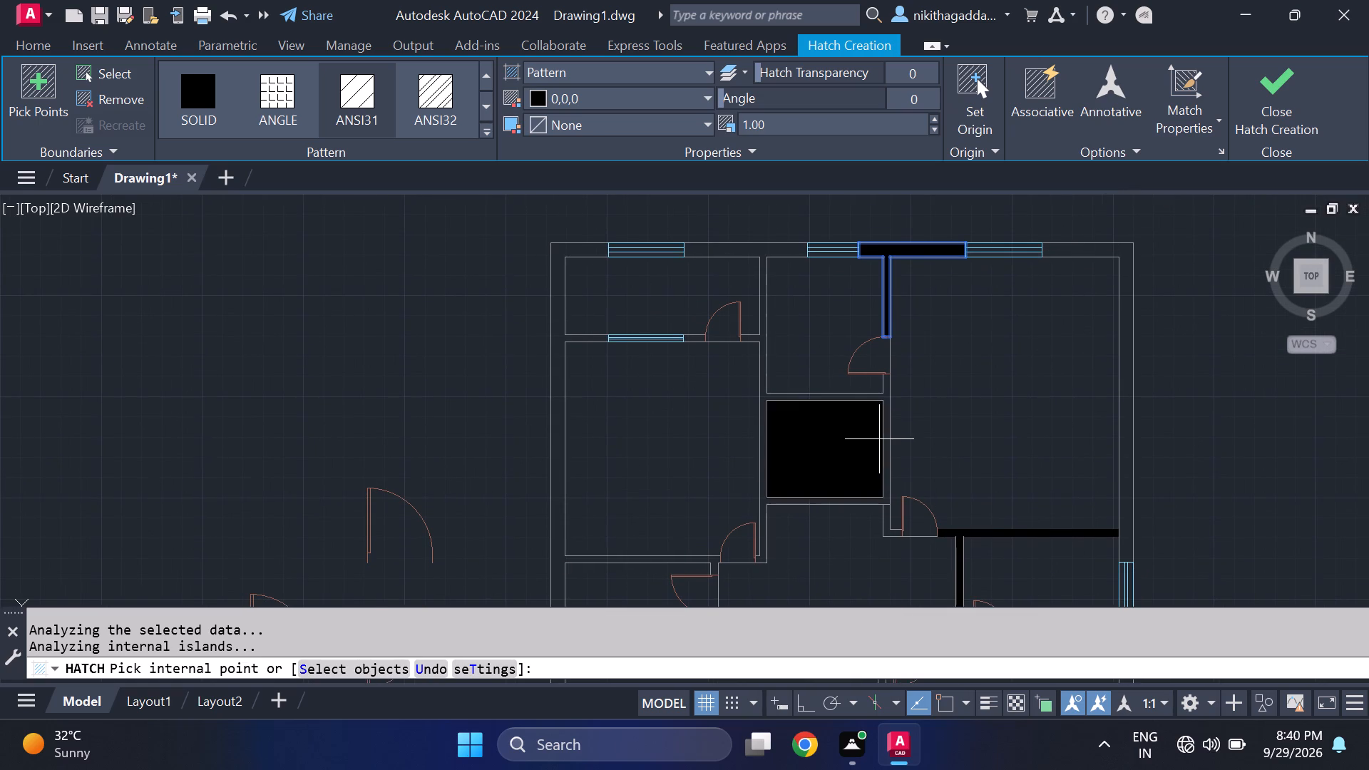
click(888, 429)
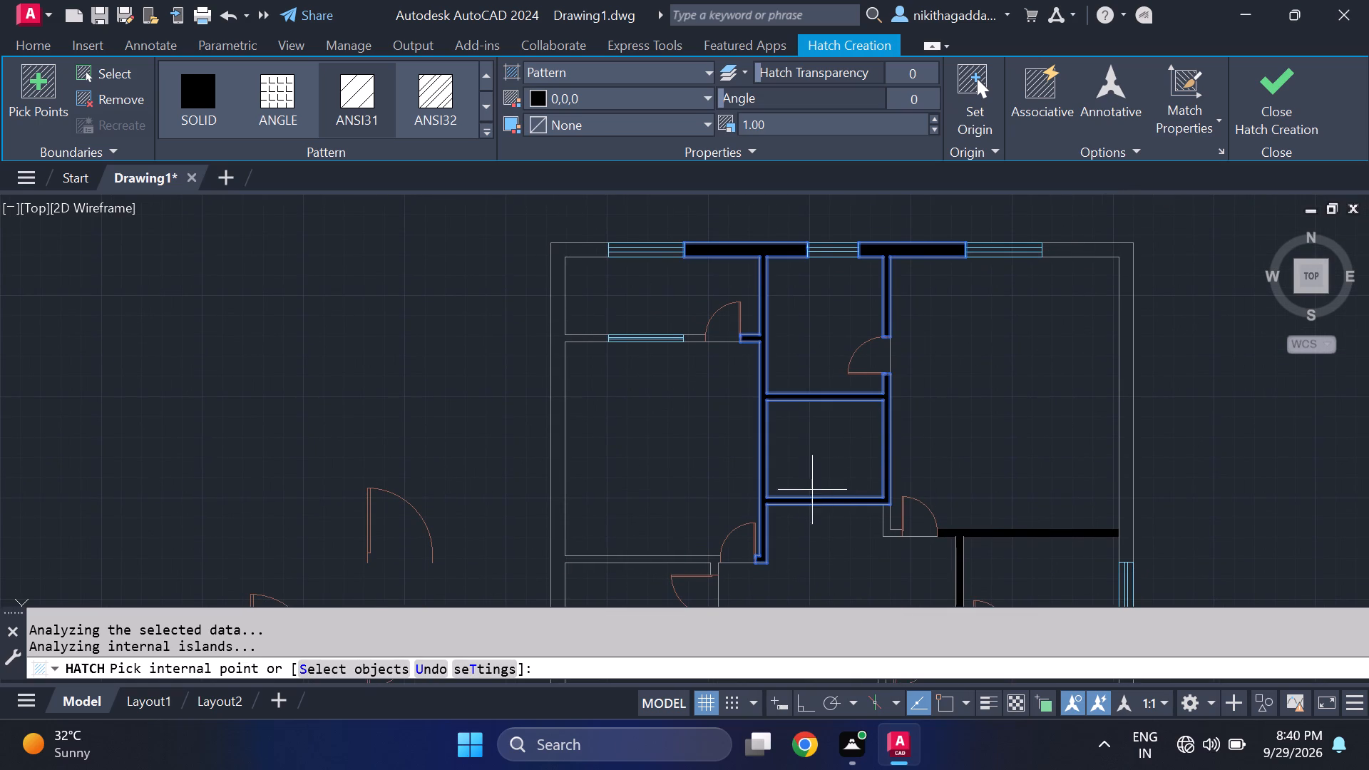
Hatch the northwest exterior wall and its partitions, including the short piece beside the interior window and the stub at the northeast room's door.
click(625, 560)
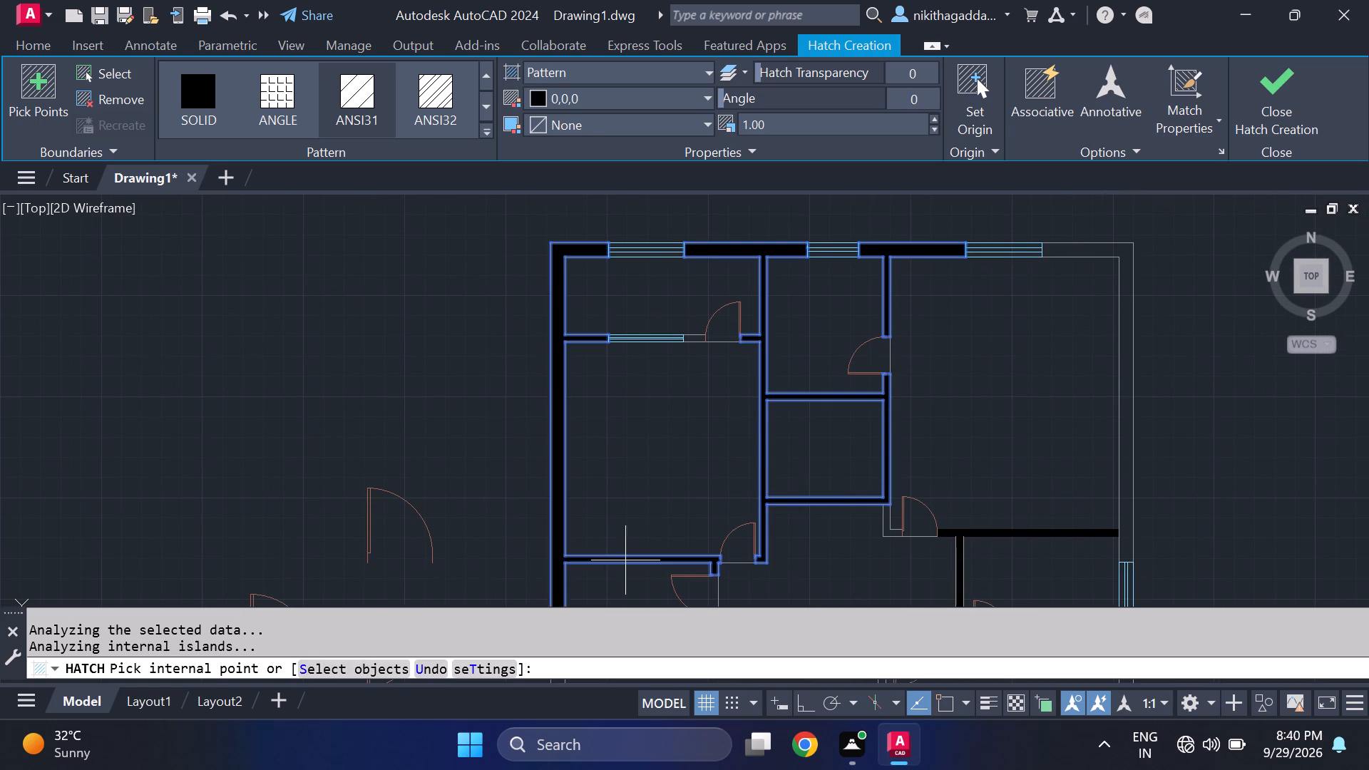
click(700, 341)
scroll(735, 441, down, 2)
scroll(834, 513, up, 2)
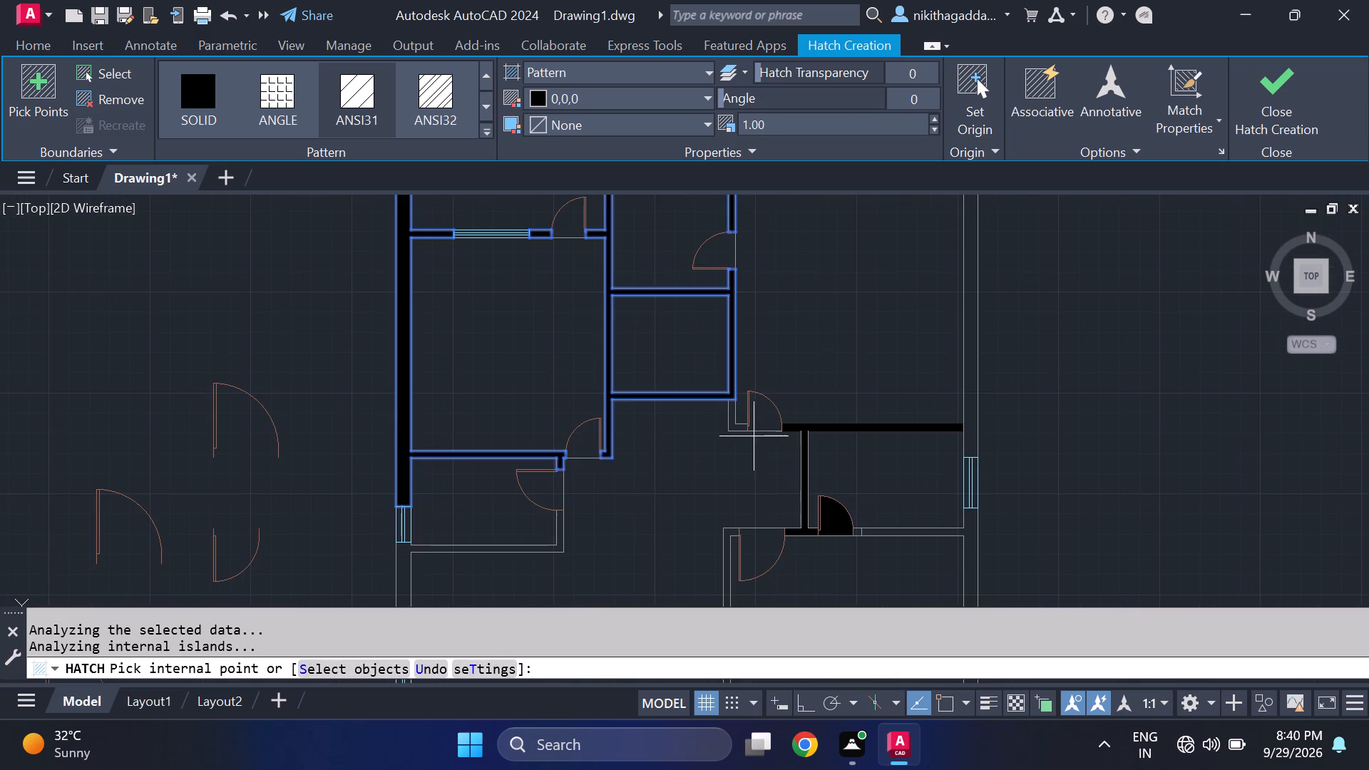
click(732, 420)
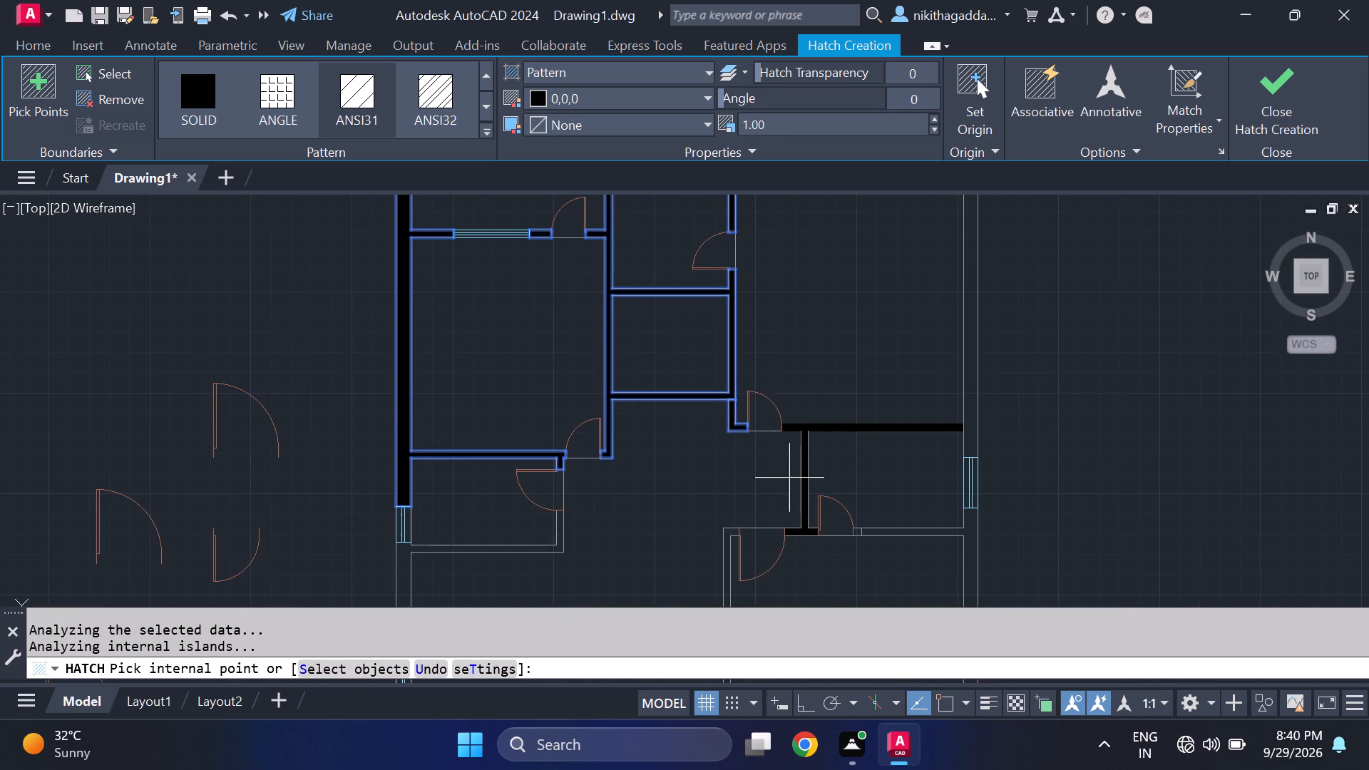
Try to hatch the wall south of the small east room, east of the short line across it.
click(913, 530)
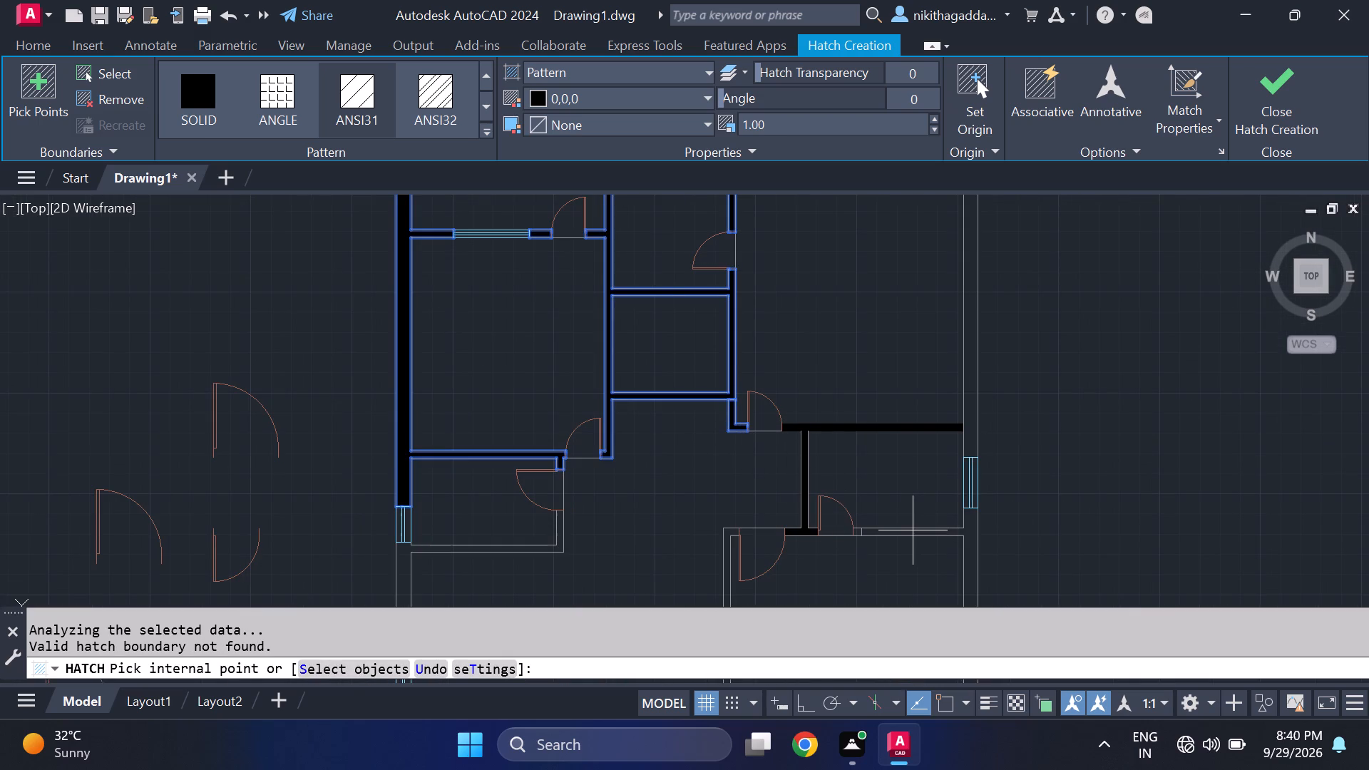
Hatch the west exterior wall between its two windows, together with the small west room's south wall.
scroll(911, 530, down, 3)
middle_drag(897, 532, 901, 421)
scroll(845, 476, up, 2)
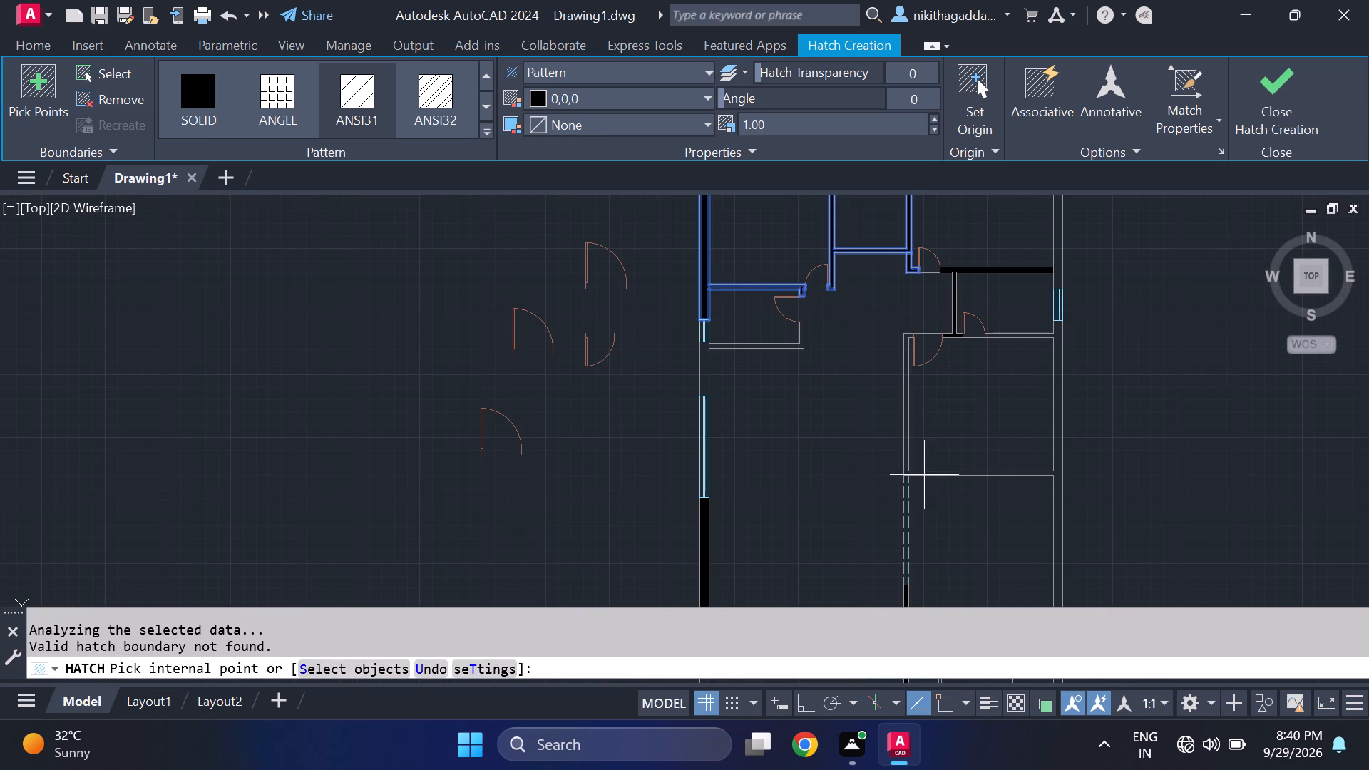
click(704, 351)
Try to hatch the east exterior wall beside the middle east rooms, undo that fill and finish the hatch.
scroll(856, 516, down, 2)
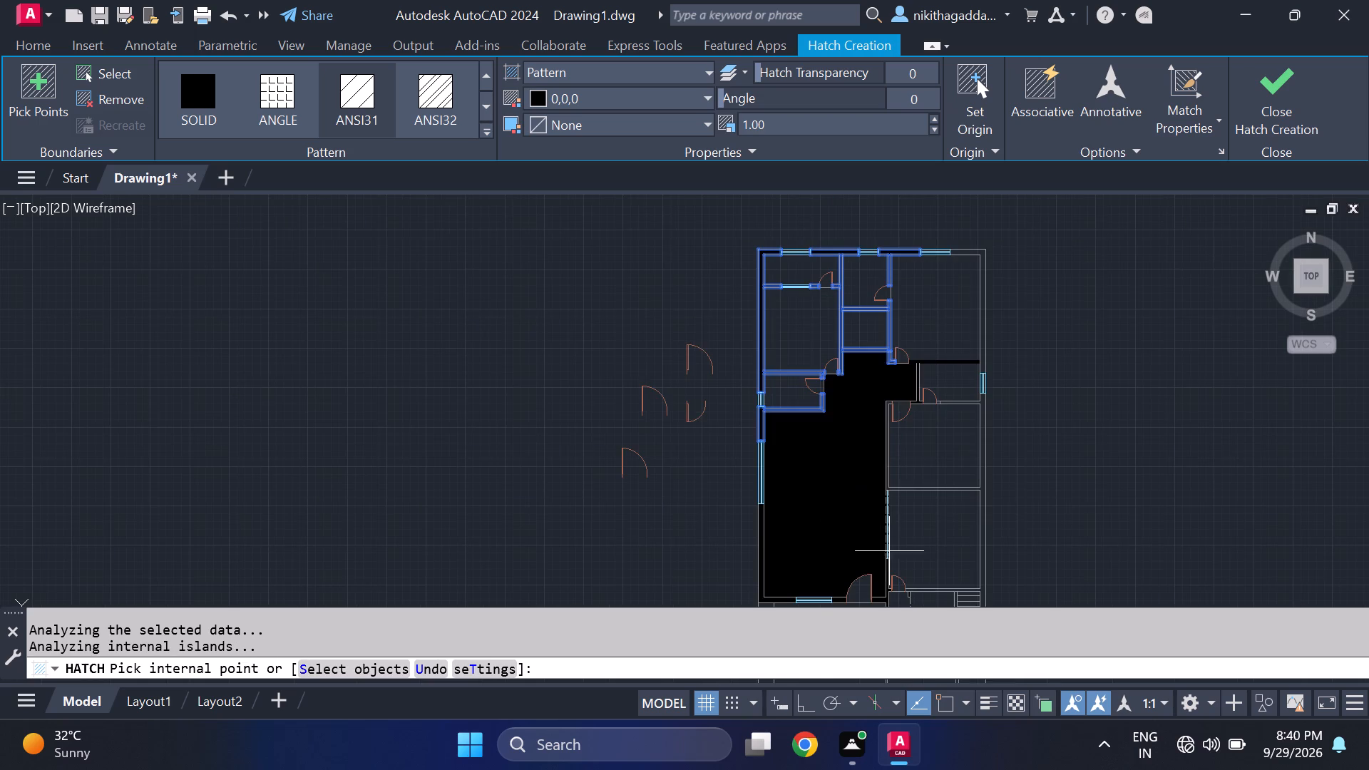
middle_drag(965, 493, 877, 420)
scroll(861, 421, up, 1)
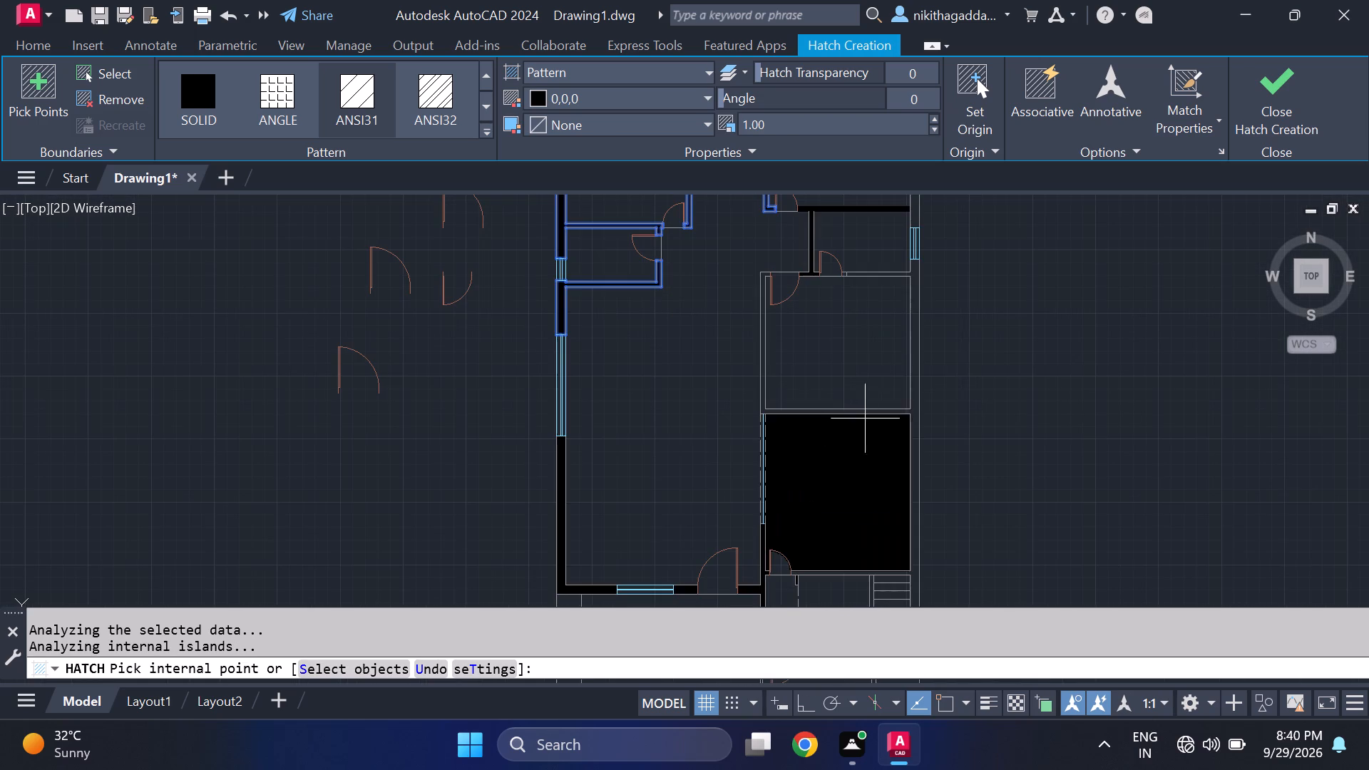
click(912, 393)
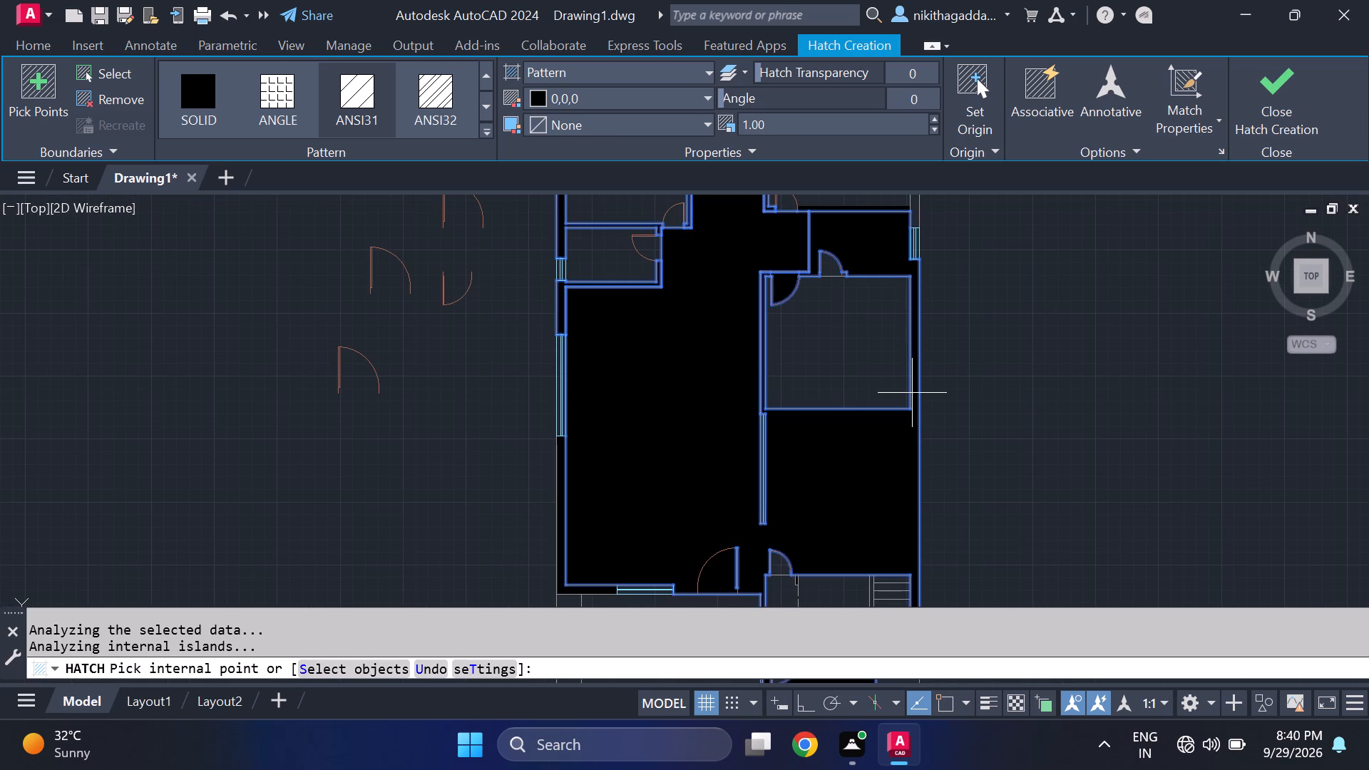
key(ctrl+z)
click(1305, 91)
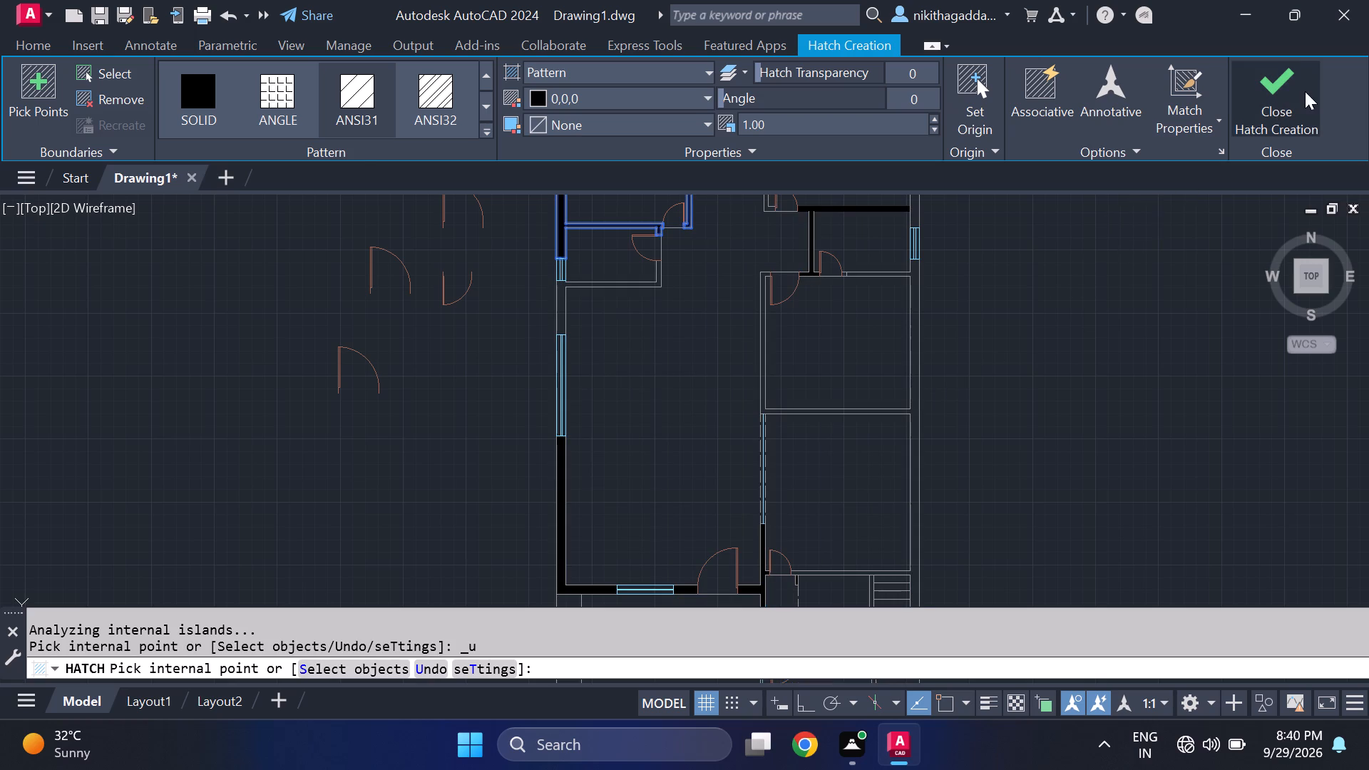
Hatch the northeast exterior wall corner, from the easternmost north window down to the small east room's window.
scroll(935, 314, down, 2)
middle_drag(888, 342, 865, 406)
scroll(862, 382, up, 2)
middle_drag(856, 371, 857, 515)
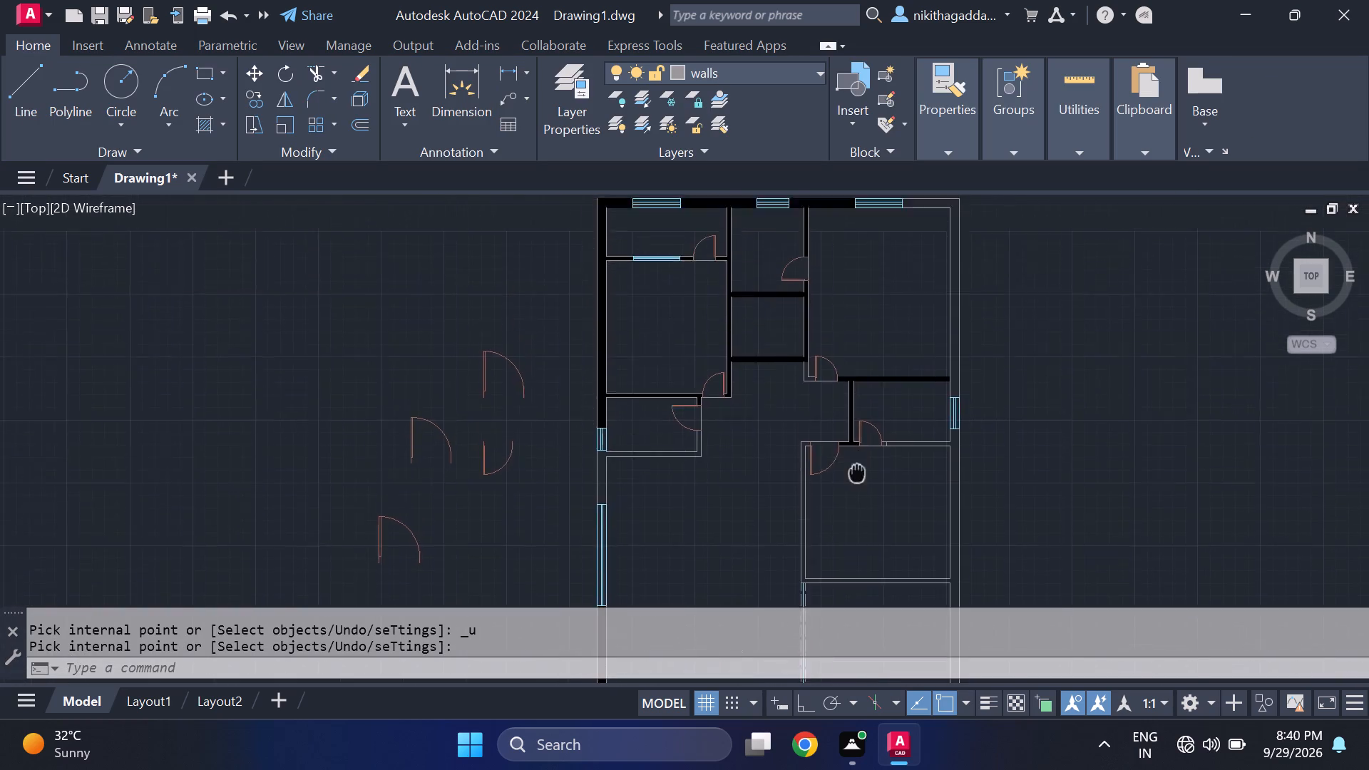
middle_drag(857, 515, 864, 545)
text(hatch)
key(Return)
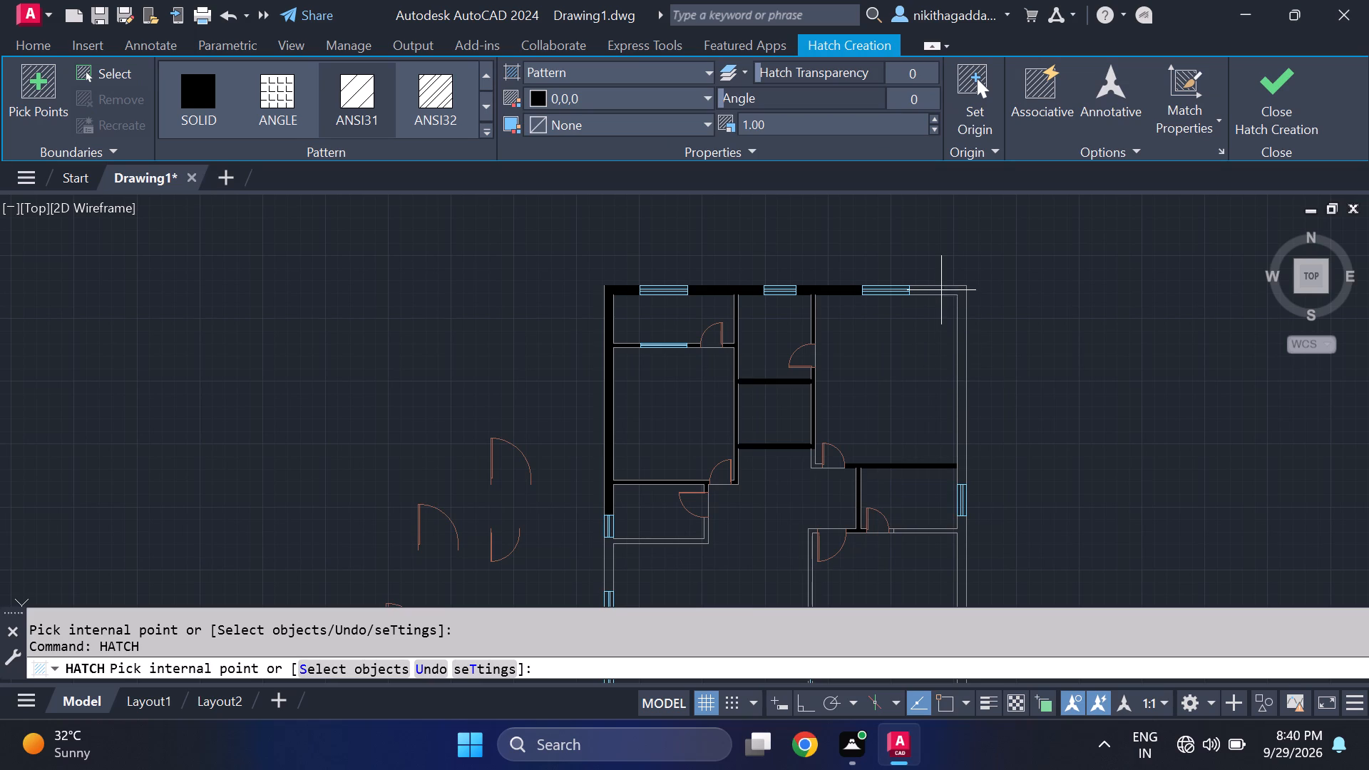
click(942, 288)
Hatch the short wall piece immediately east of the door in the small east room's south wall.
middle_drag(991, 557, 983, 501)
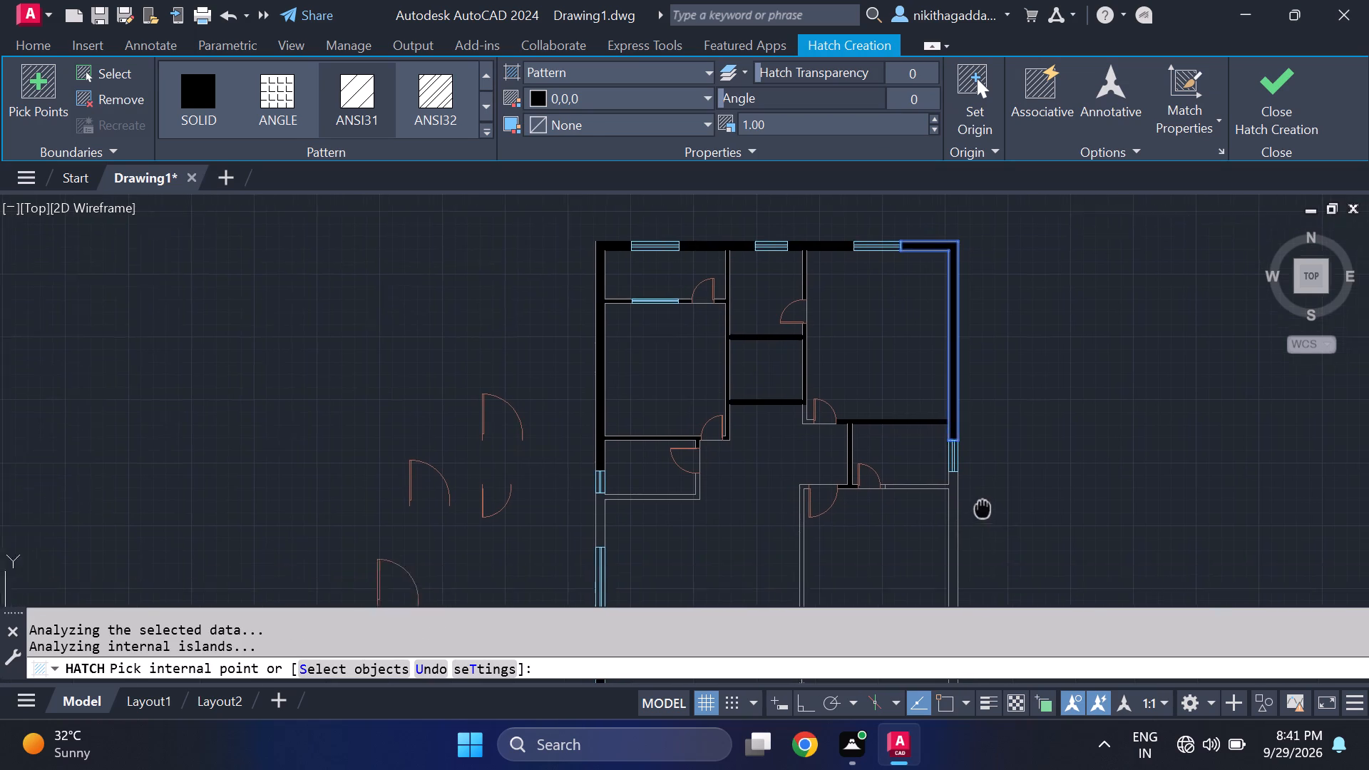
middle_drag(983, 501, 983, 459)
scroll(882, 431, up, 3)
click(882, 441)
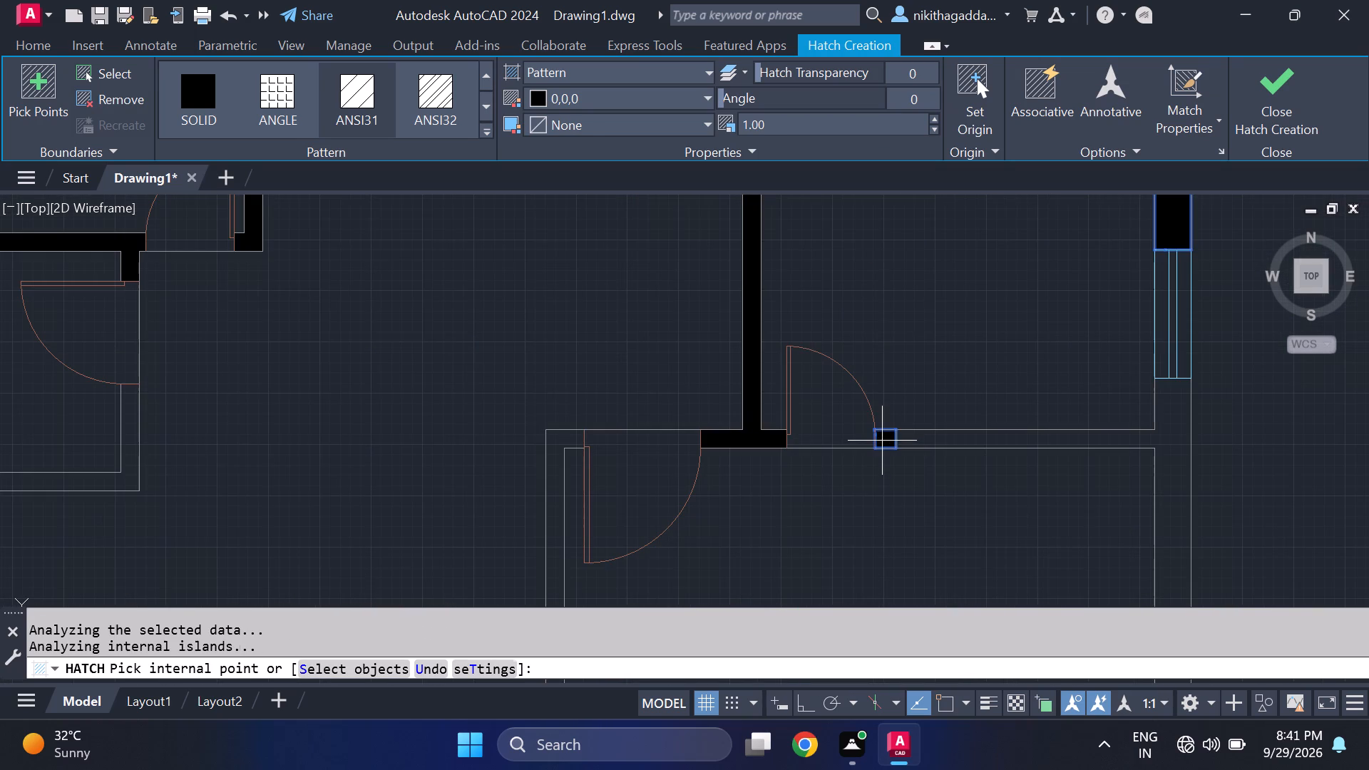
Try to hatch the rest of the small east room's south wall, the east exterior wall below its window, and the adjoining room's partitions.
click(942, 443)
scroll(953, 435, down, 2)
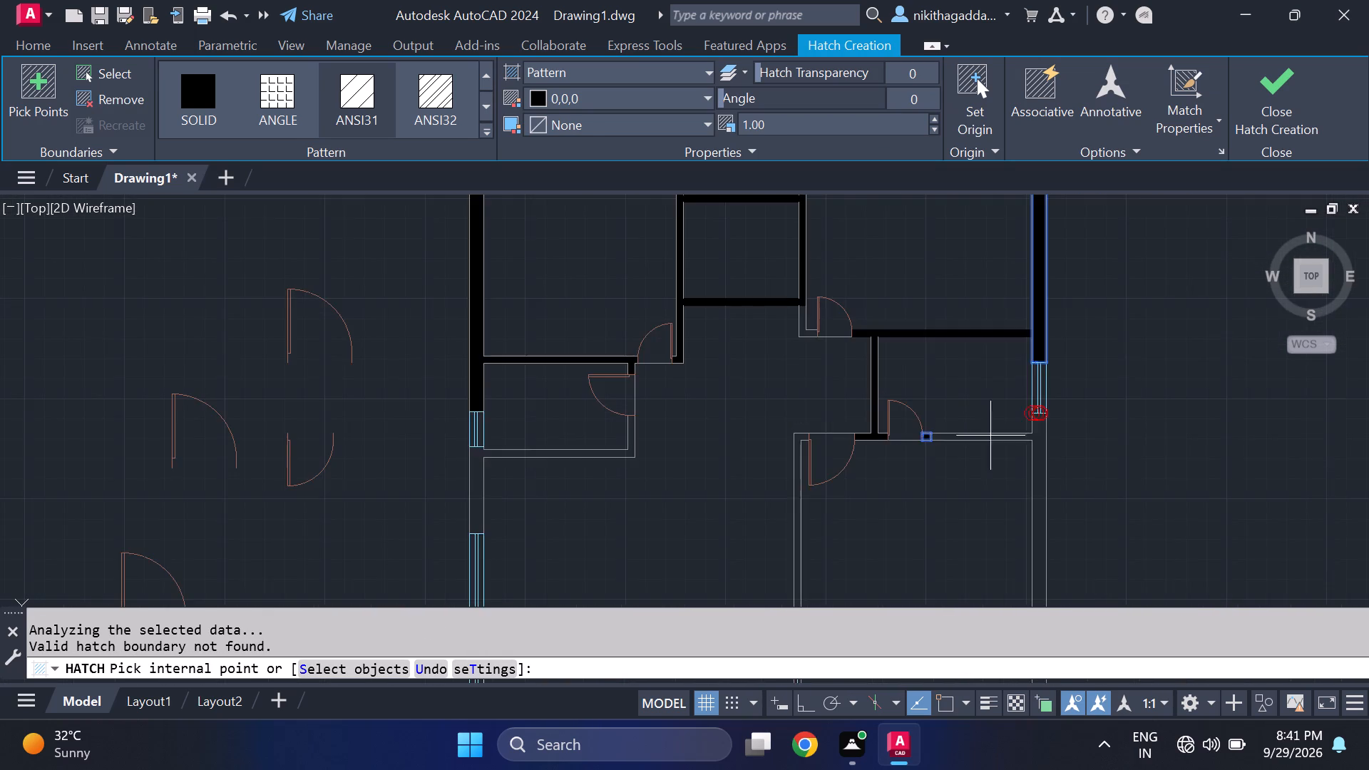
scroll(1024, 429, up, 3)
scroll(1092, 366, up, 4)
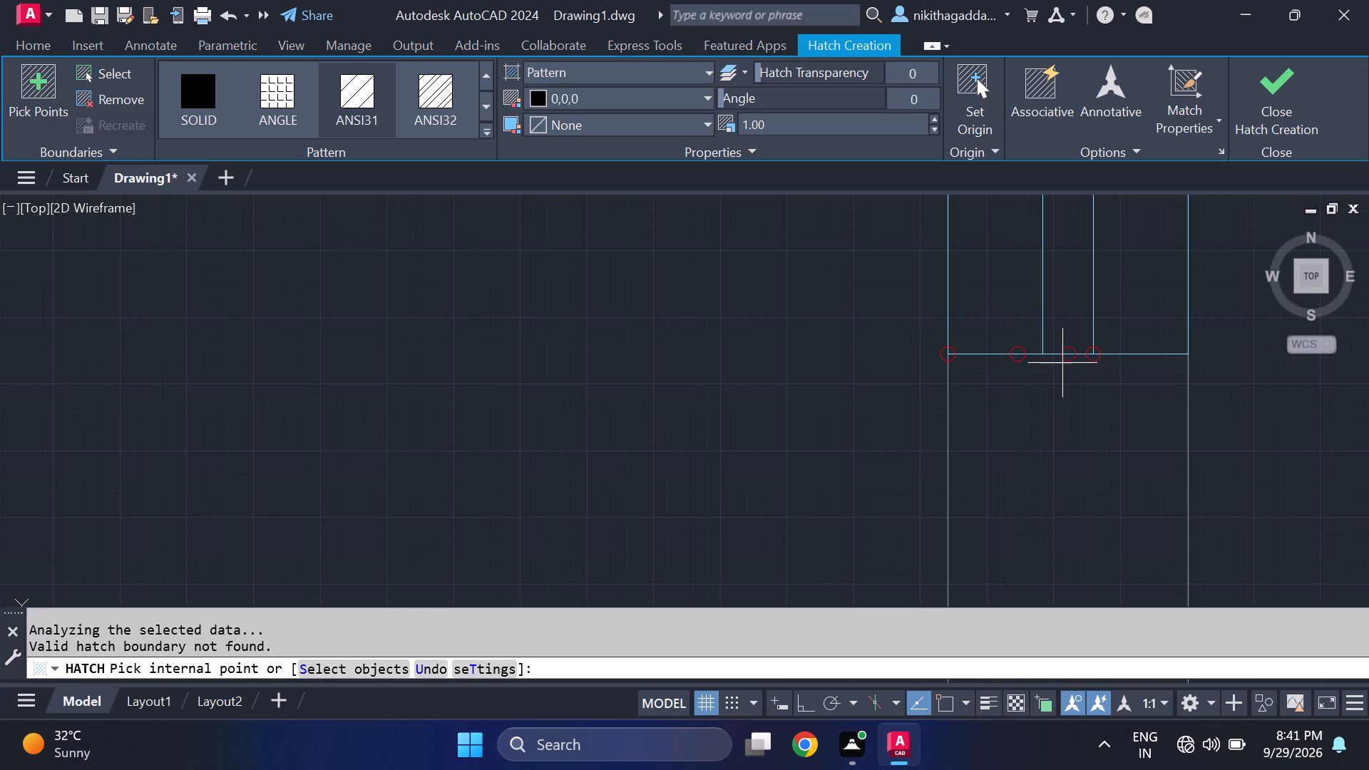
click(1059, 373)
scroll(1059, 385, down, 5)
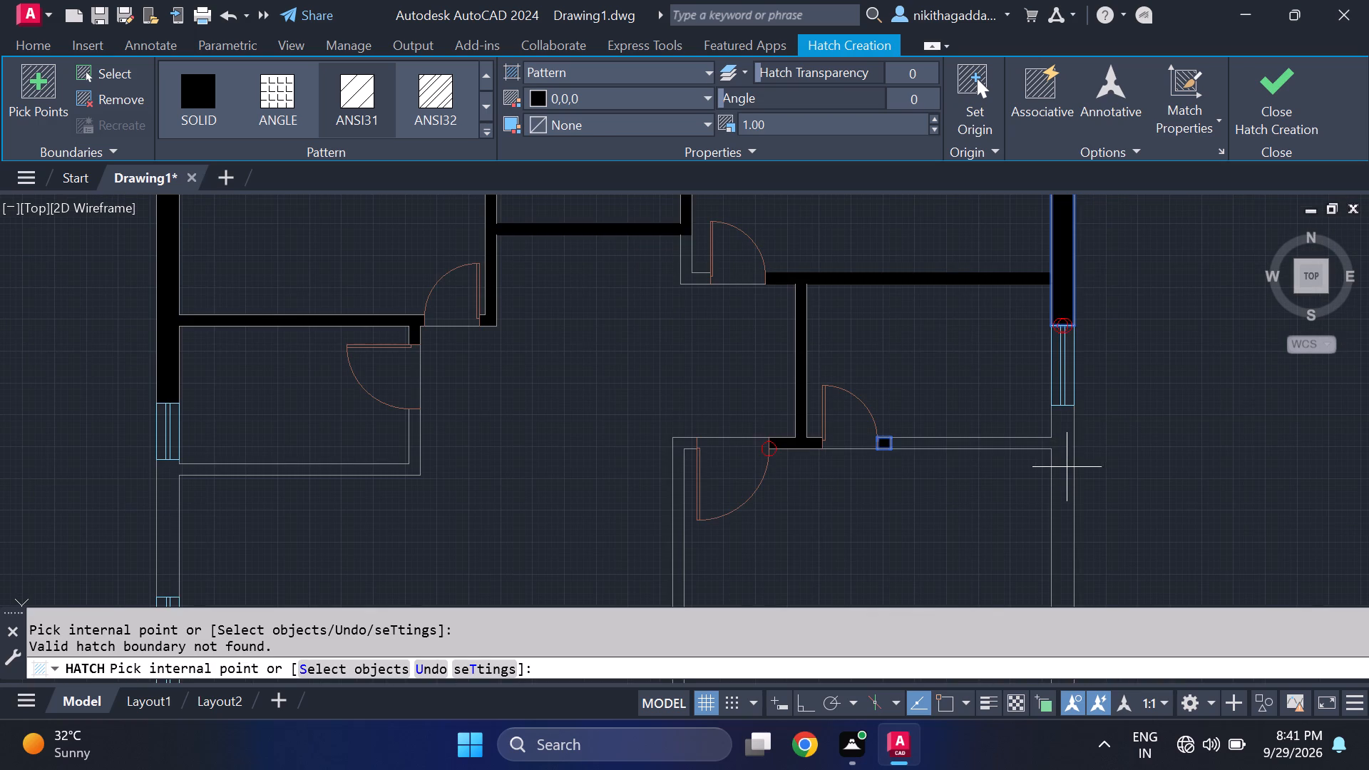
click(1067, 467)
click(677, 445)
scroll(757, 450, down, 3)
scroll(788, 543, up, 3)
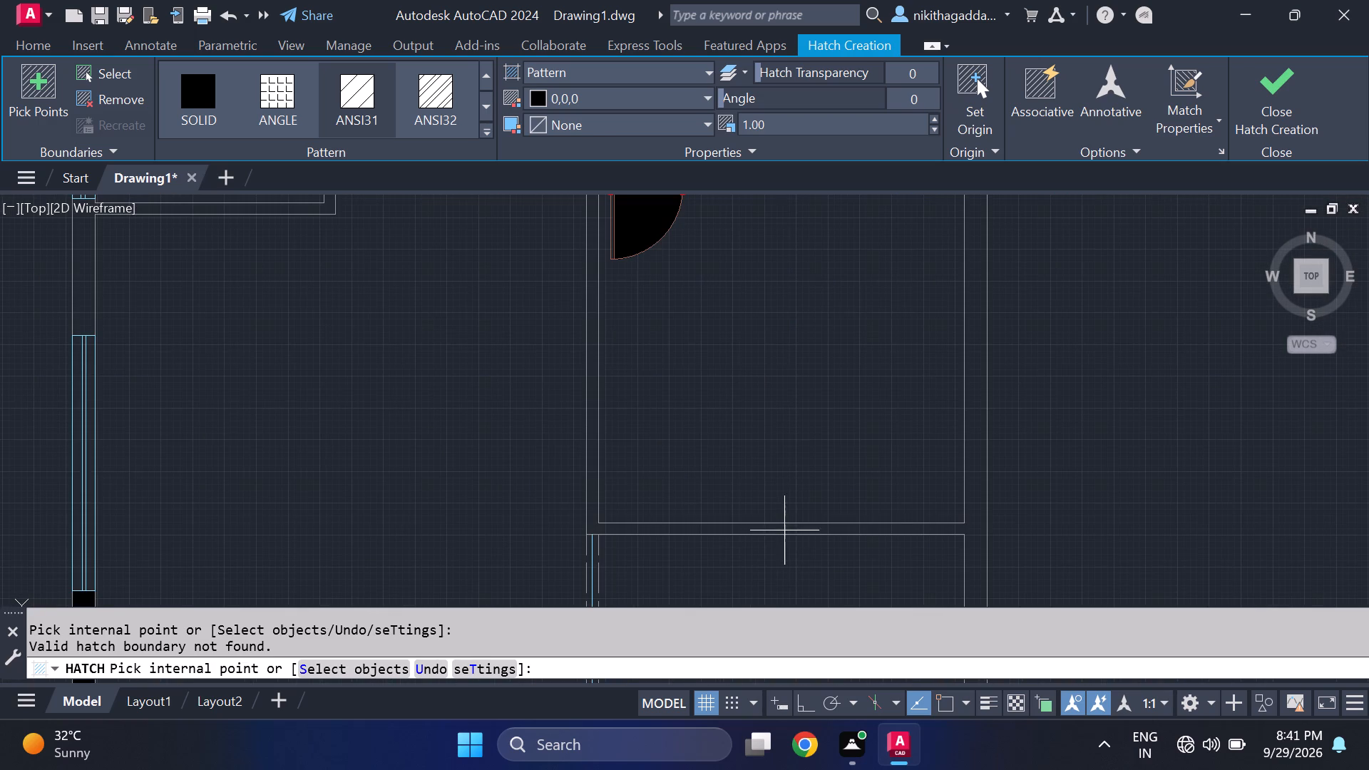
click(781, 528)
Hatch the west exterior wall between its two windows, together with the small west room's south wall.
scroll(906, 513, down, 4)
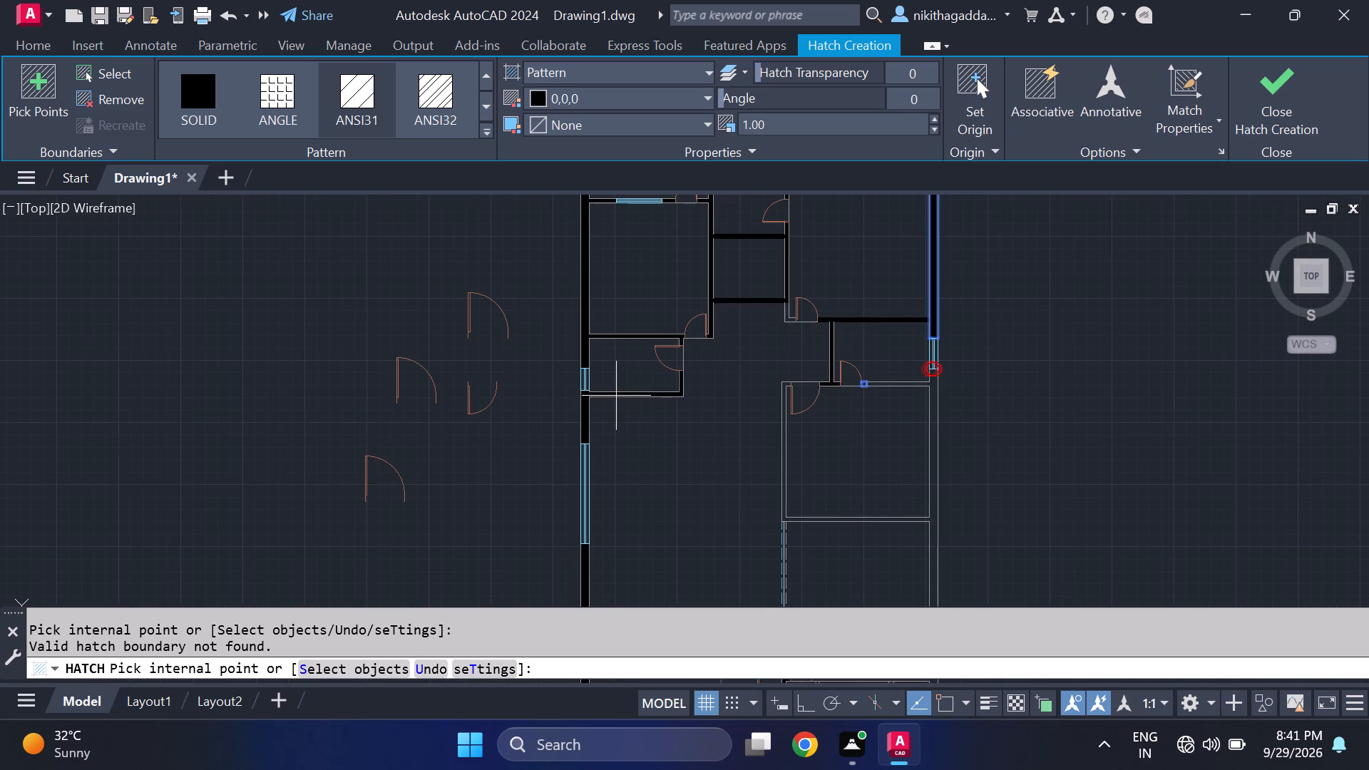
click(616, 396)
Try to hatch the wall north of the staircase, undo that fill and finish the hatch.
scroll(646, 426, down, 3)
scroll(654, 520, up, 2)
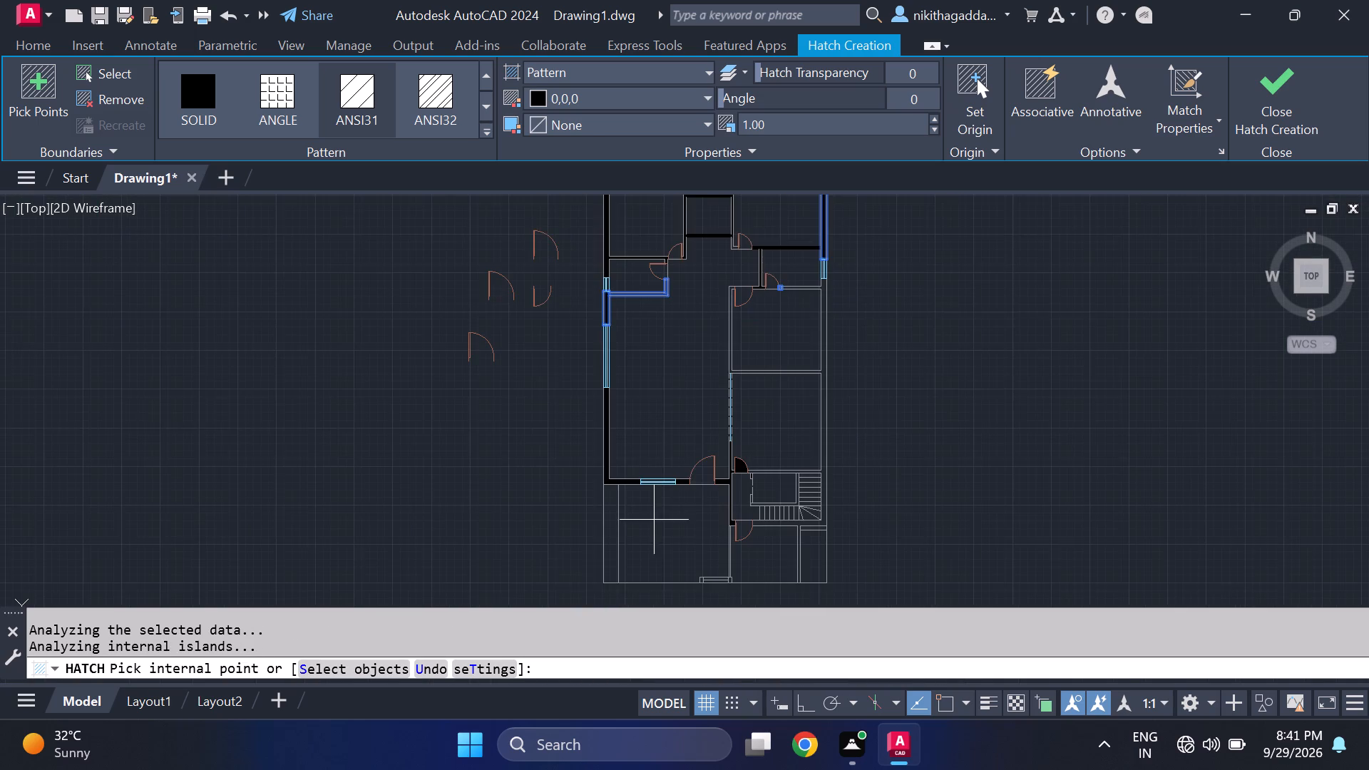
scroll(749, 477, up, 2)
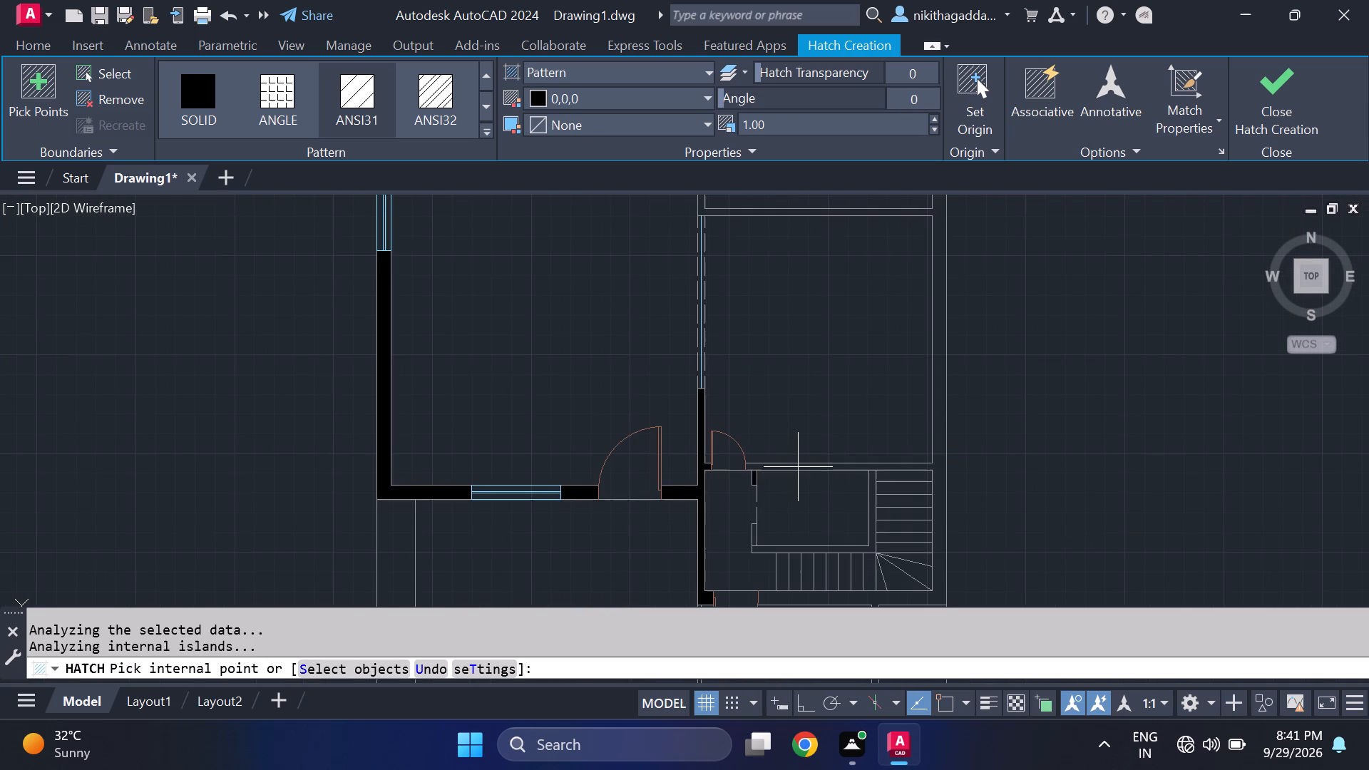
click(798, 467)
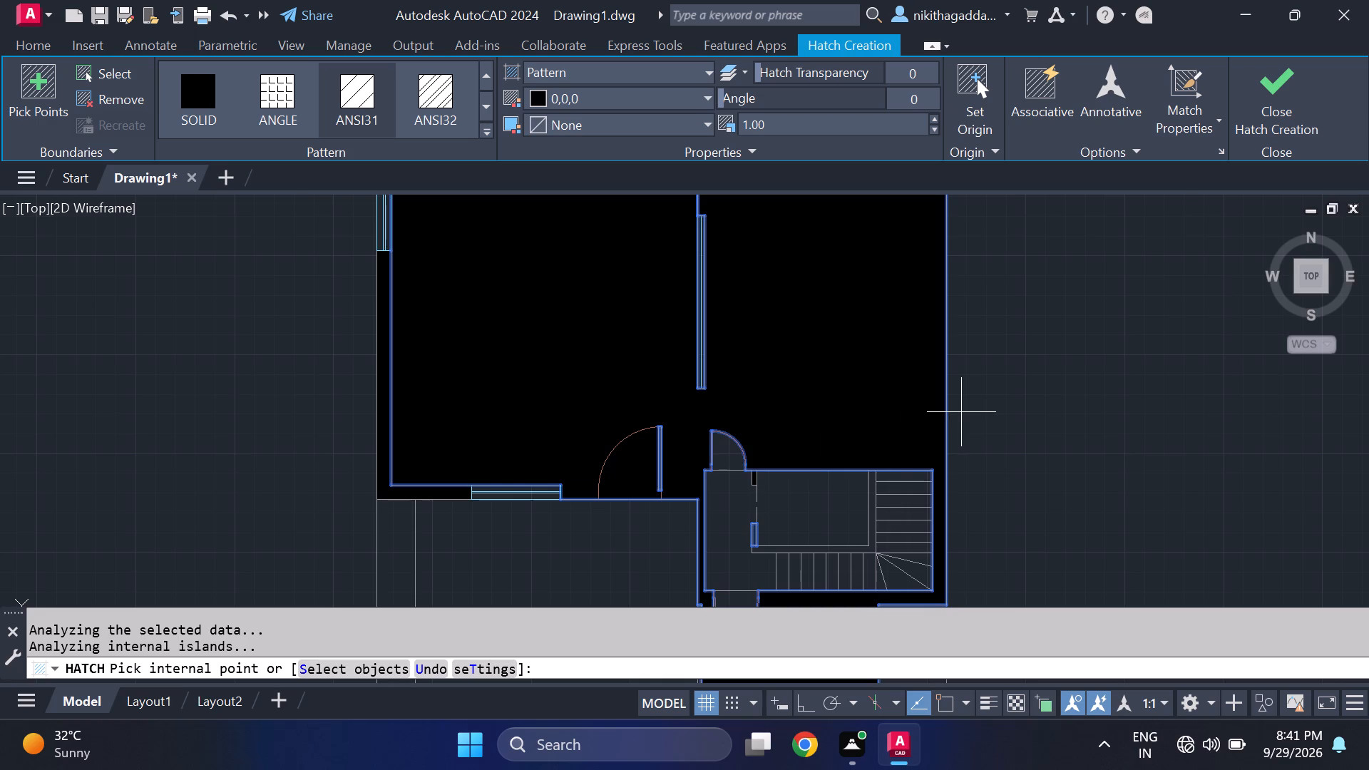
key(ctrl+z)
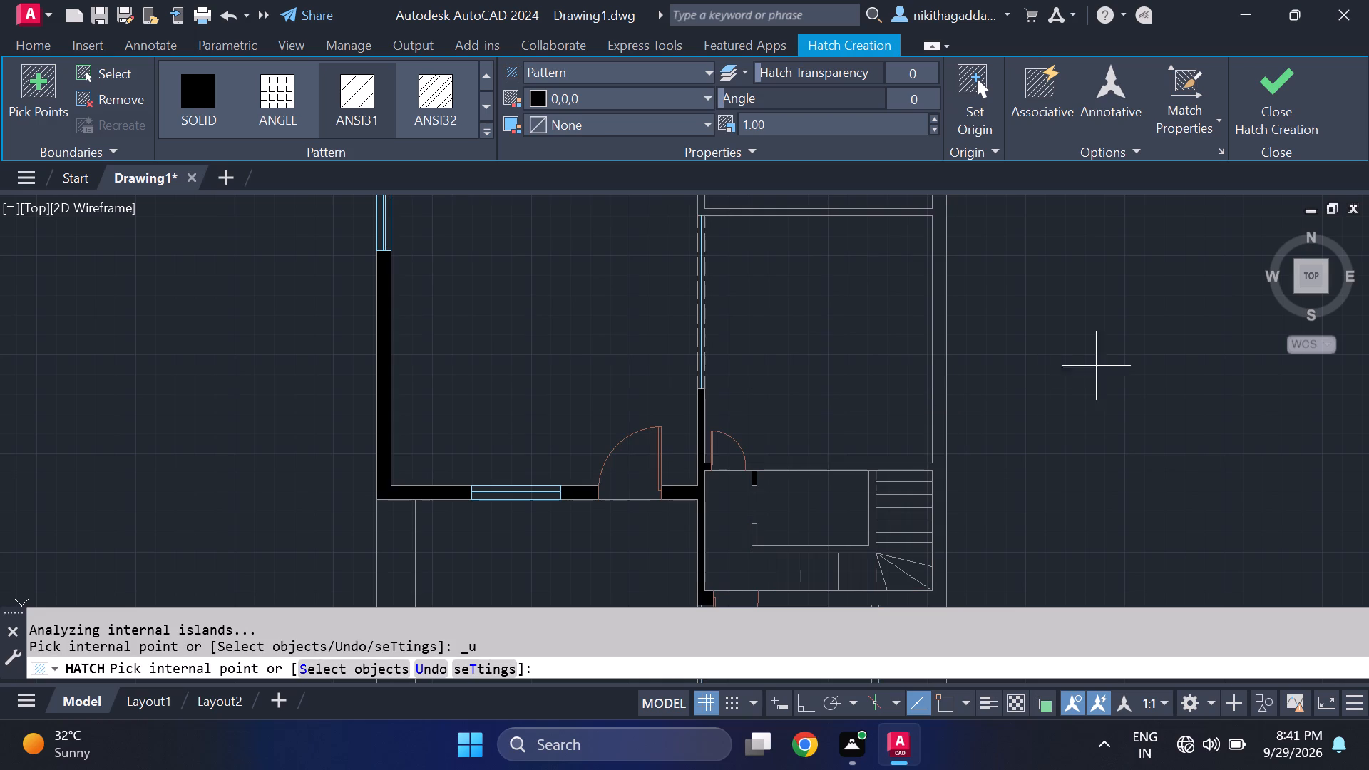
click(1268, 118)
Change the hatch of the partitions at the lower small central room's southwest corner to the SOLID pattern.
scroll(693, 514, down, 2)
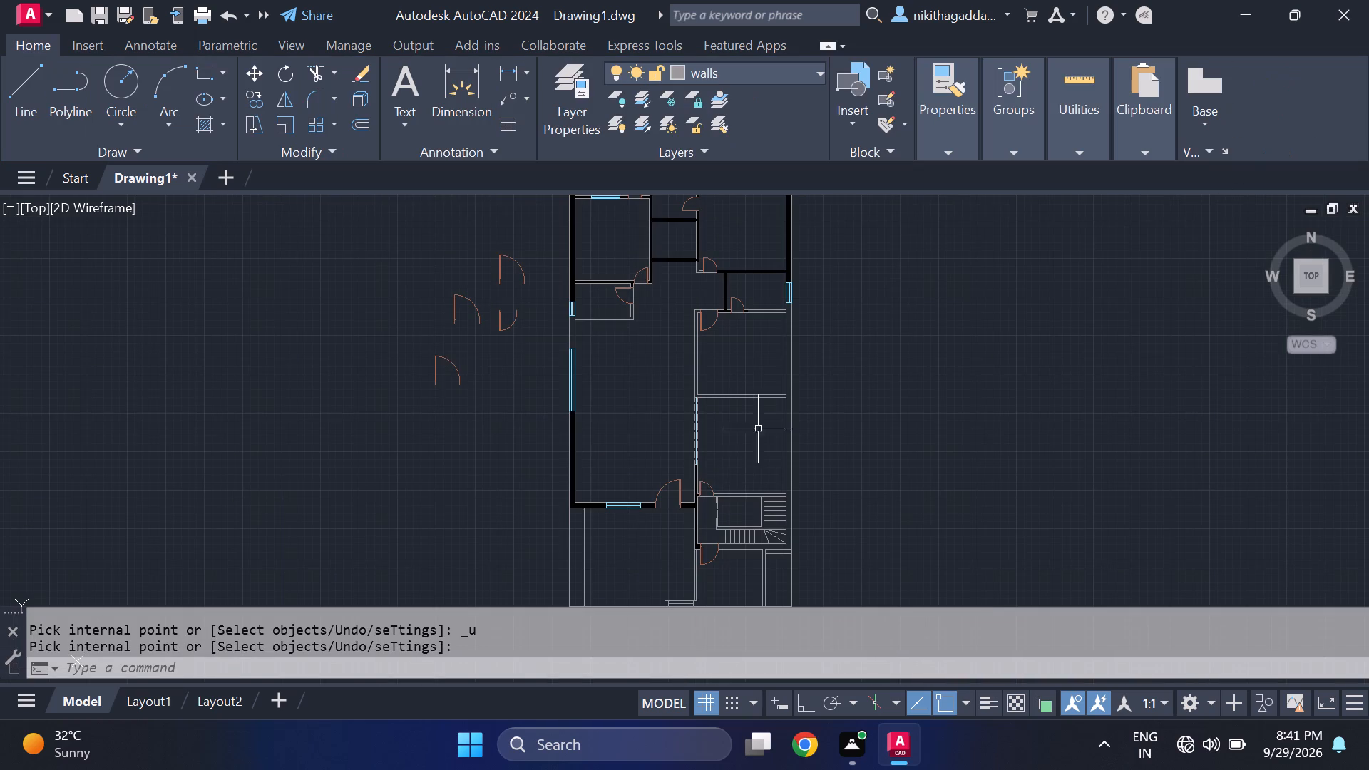
middle_drag(765, 329, 780, 447)
scroll(694, 372, up, 2)
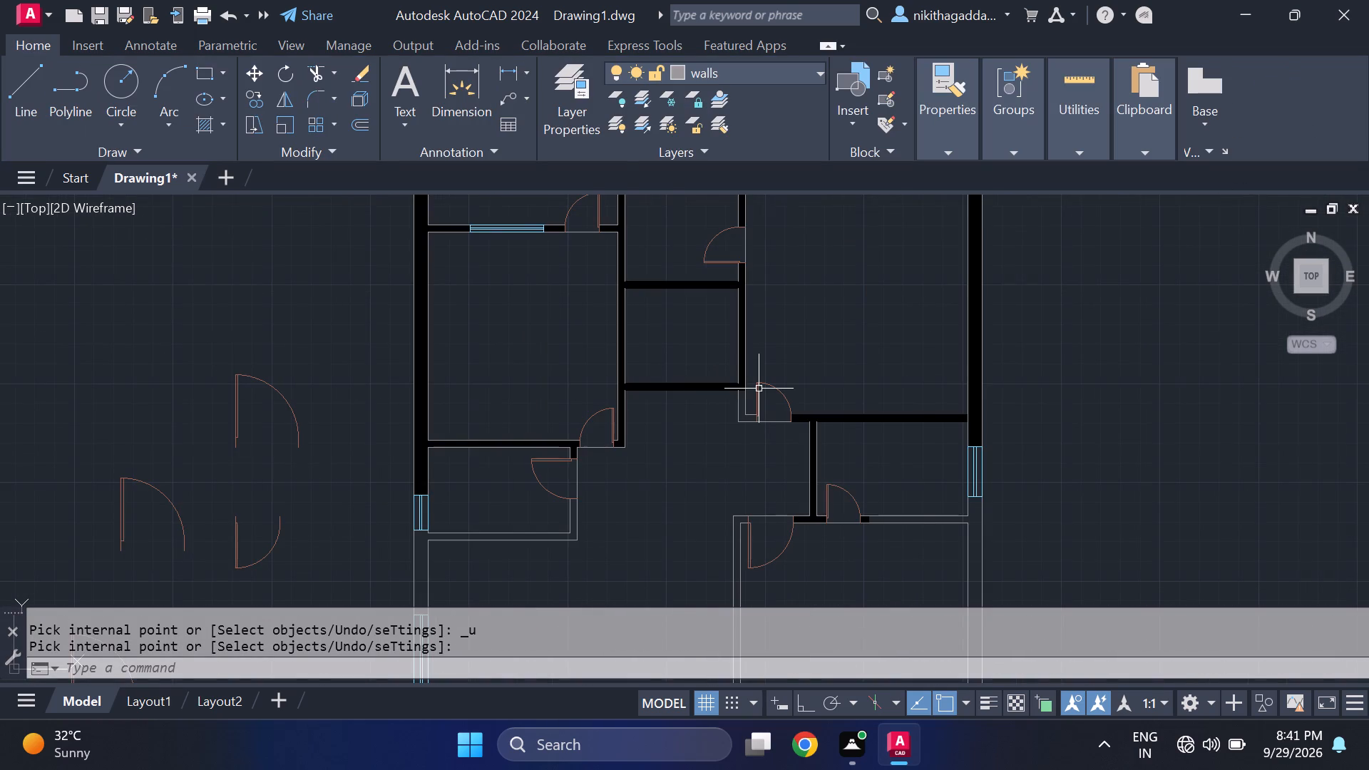
scroll(727, 396, up, 2)
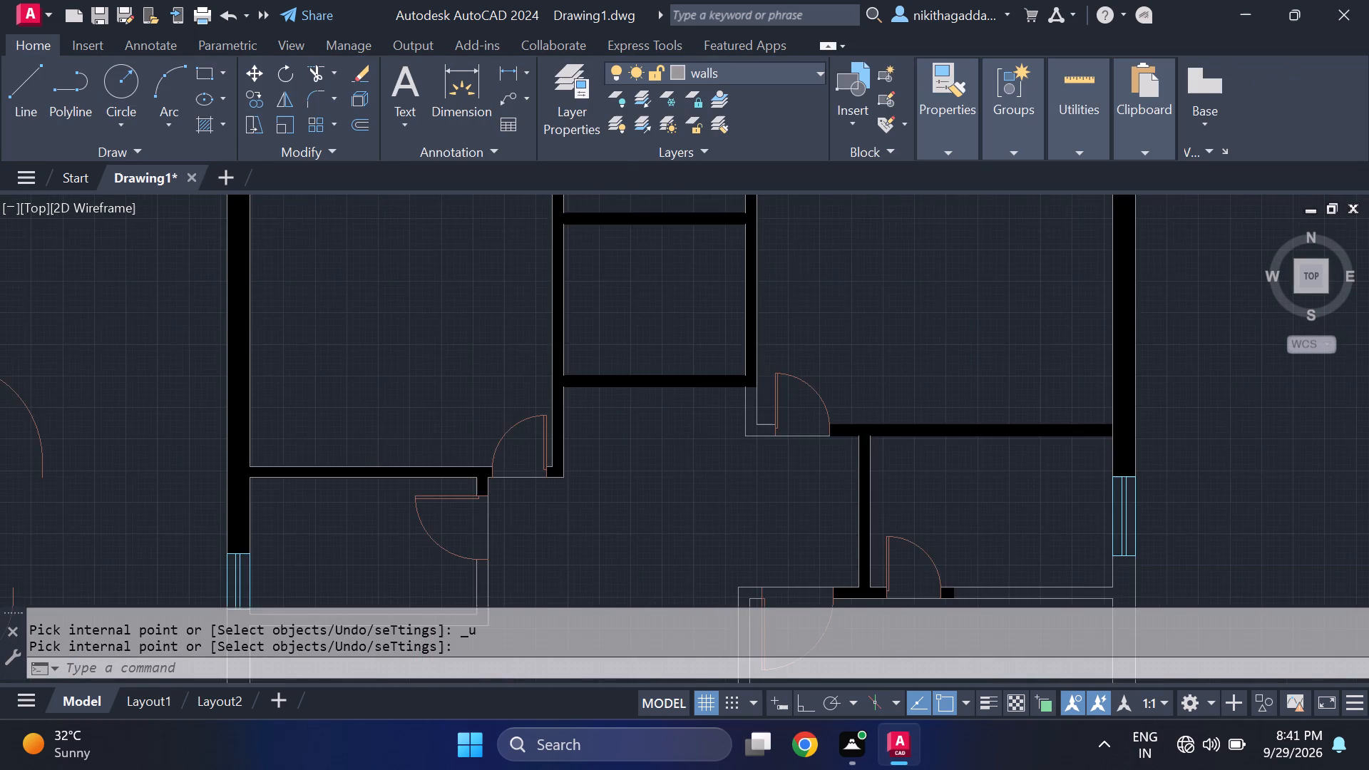
scroll(466, 337, up, 4)
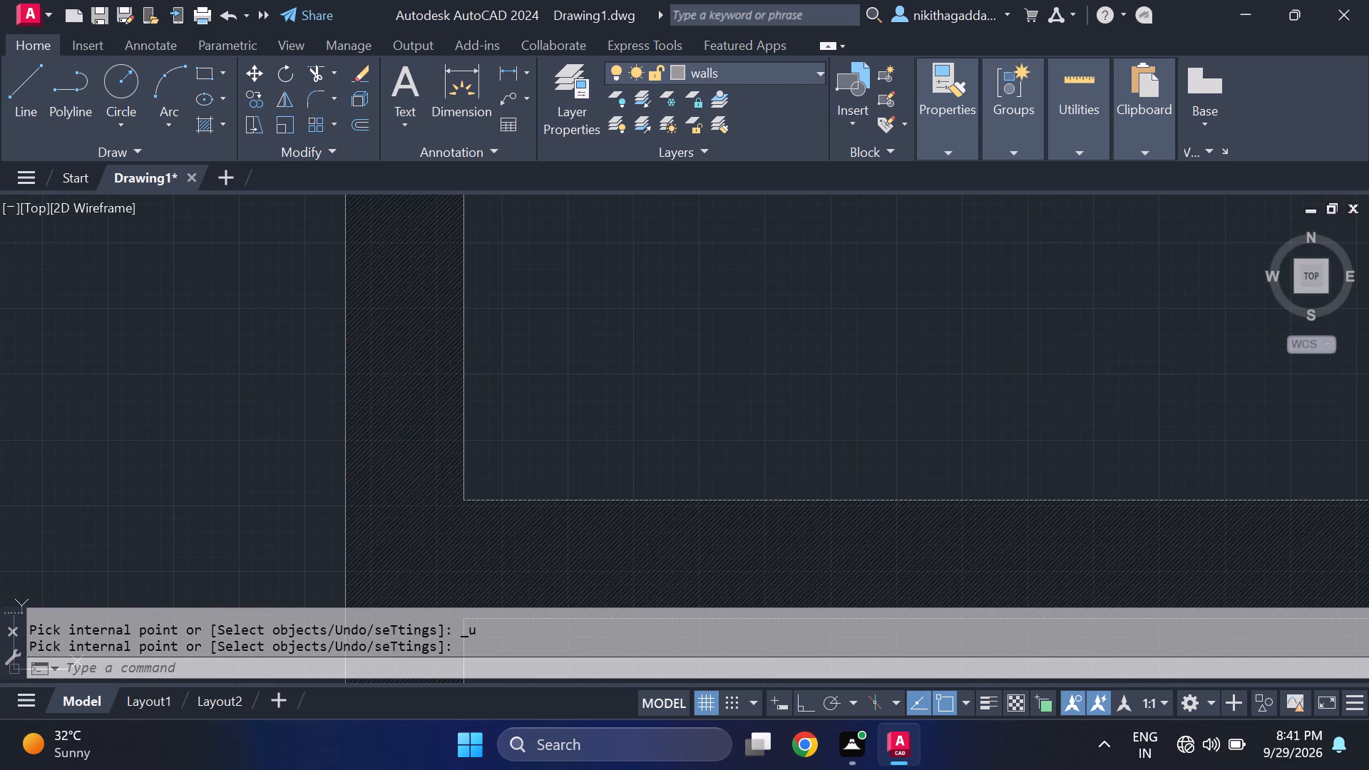
click(391, 448)
click(187, 86)
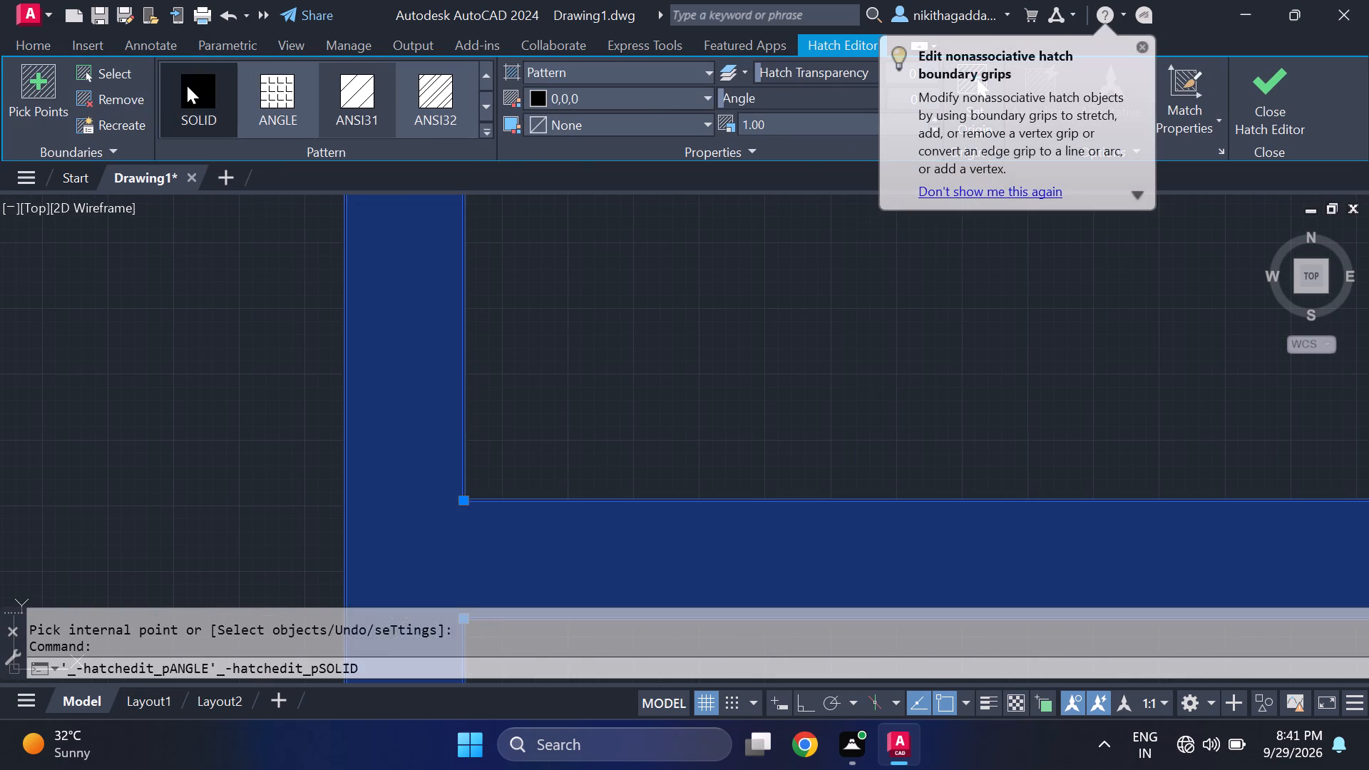
click(1255, 99)
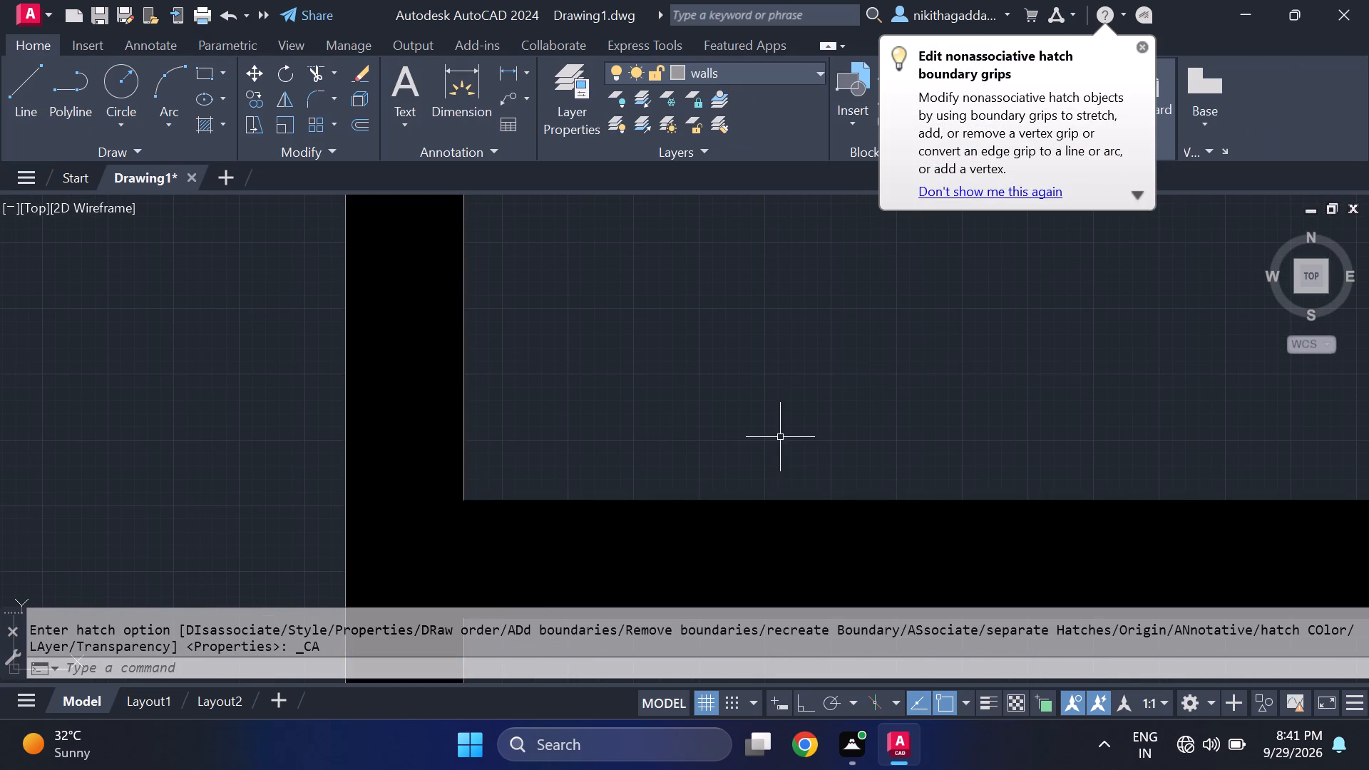
Examine the wall outlines around the central rooms, the east rooms and the staircase for open ends.
scroll(611, 462, down, 8)
scroll(695, 494, up, 1)
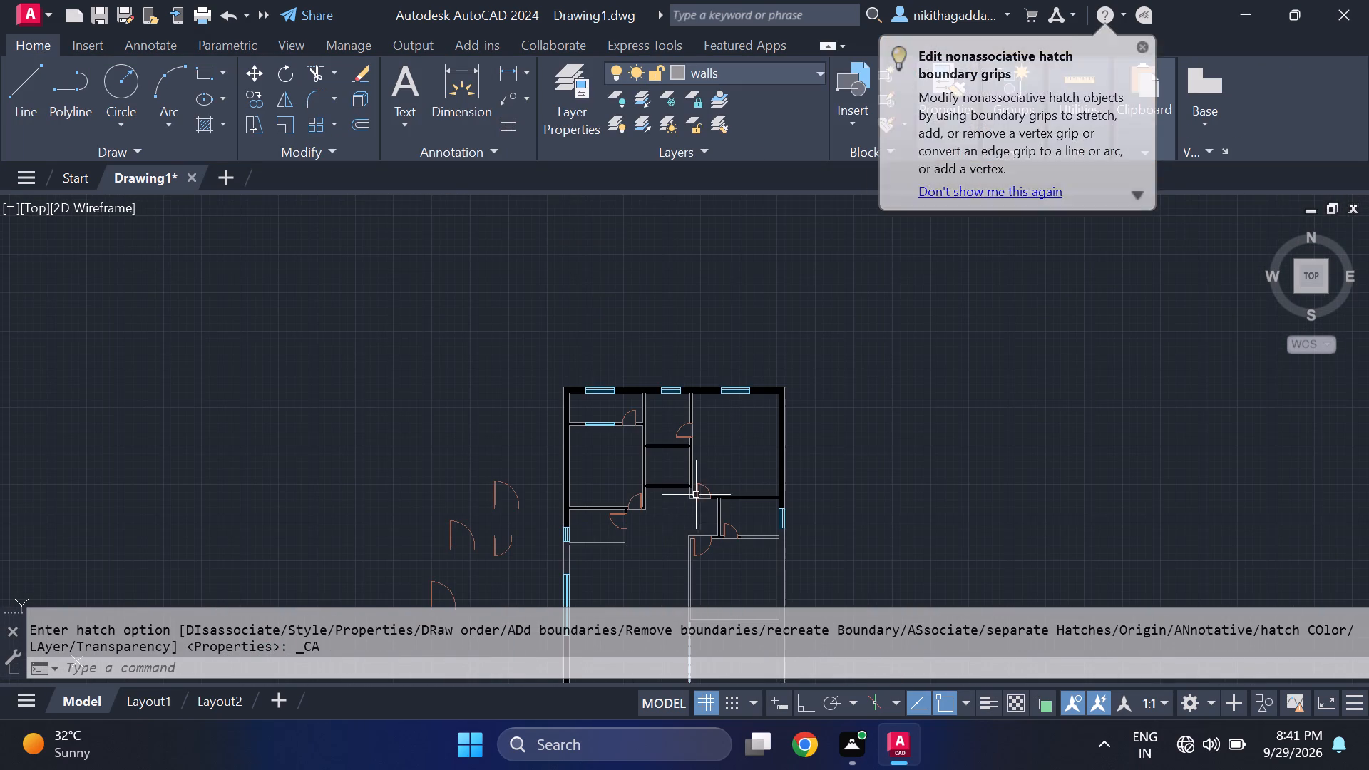
scroll(695, 494, up, 2)
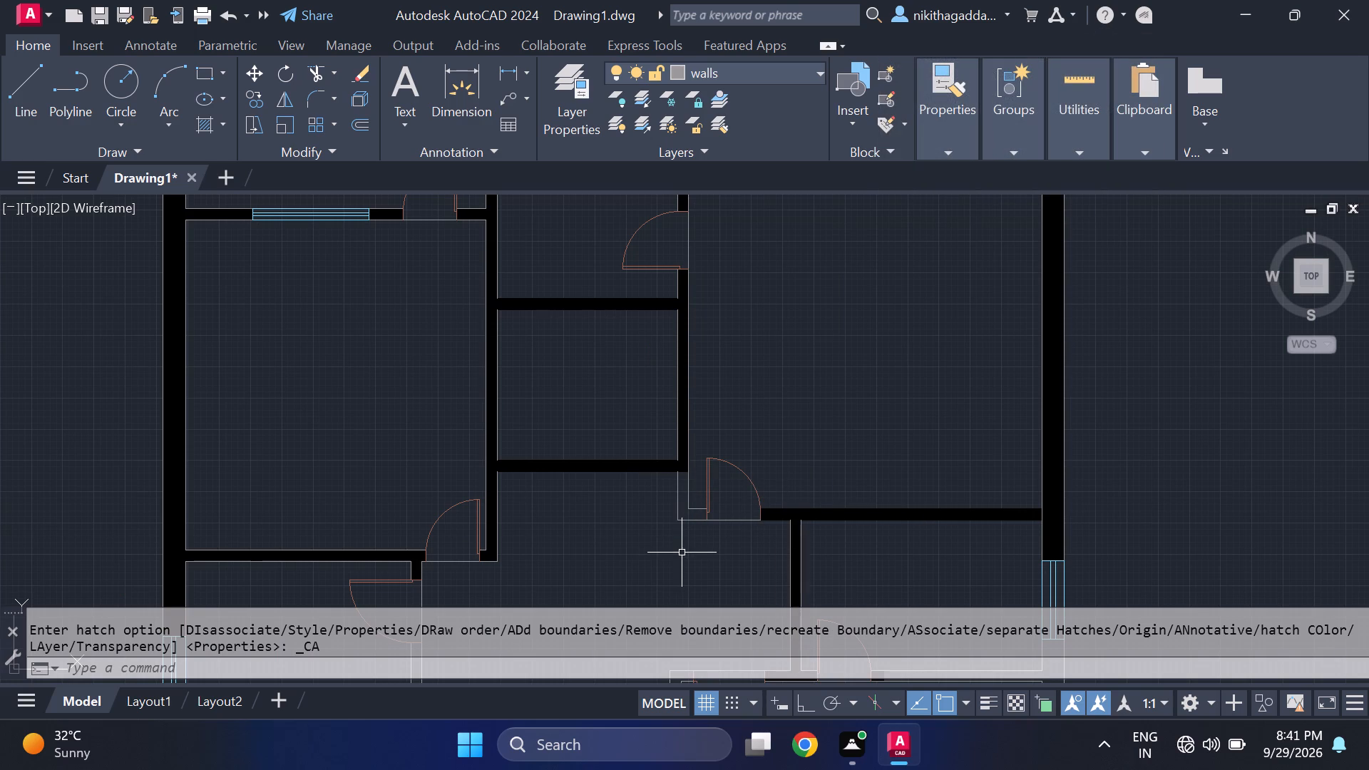
scroll(682, 454, up, 3)
scroll(686, 457, down, 2)
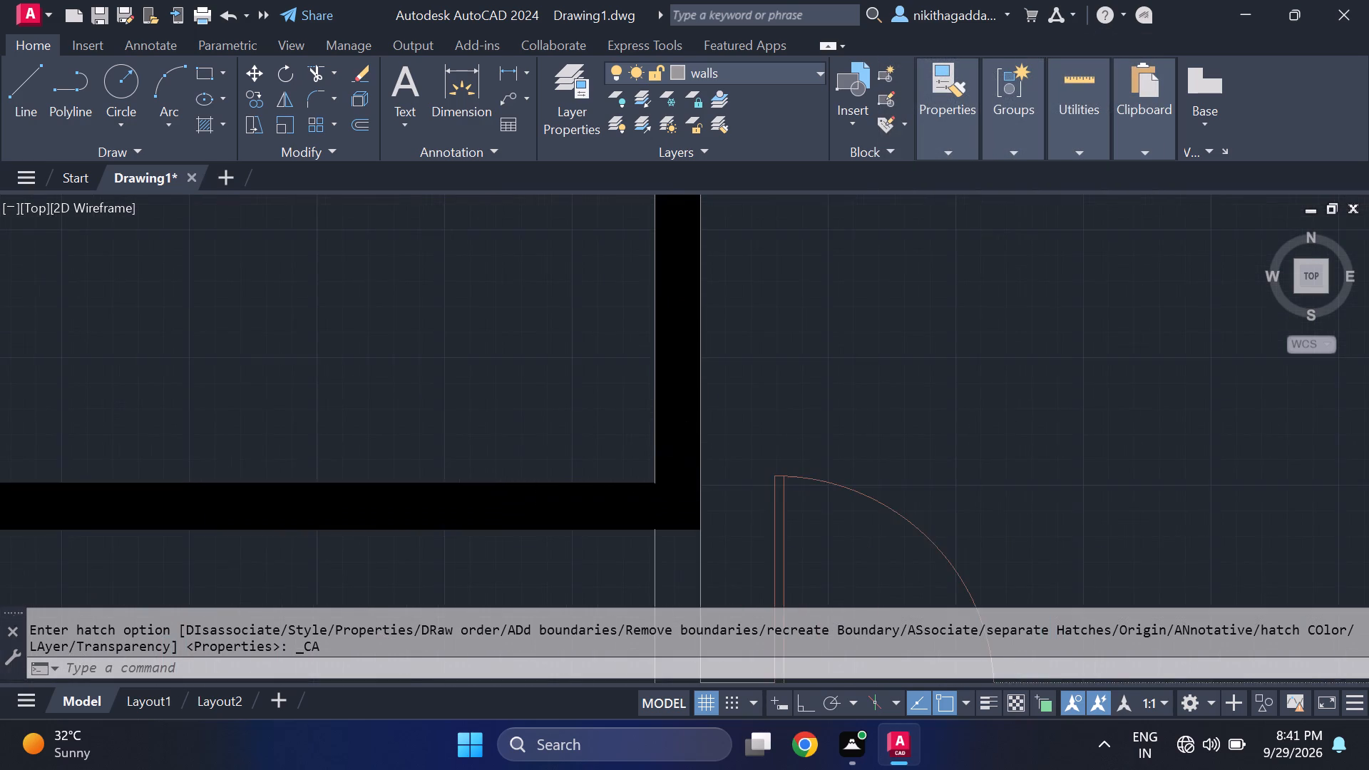
scroll(687, 457, down, 2)
middle_drag(884, 481, 901, 304)
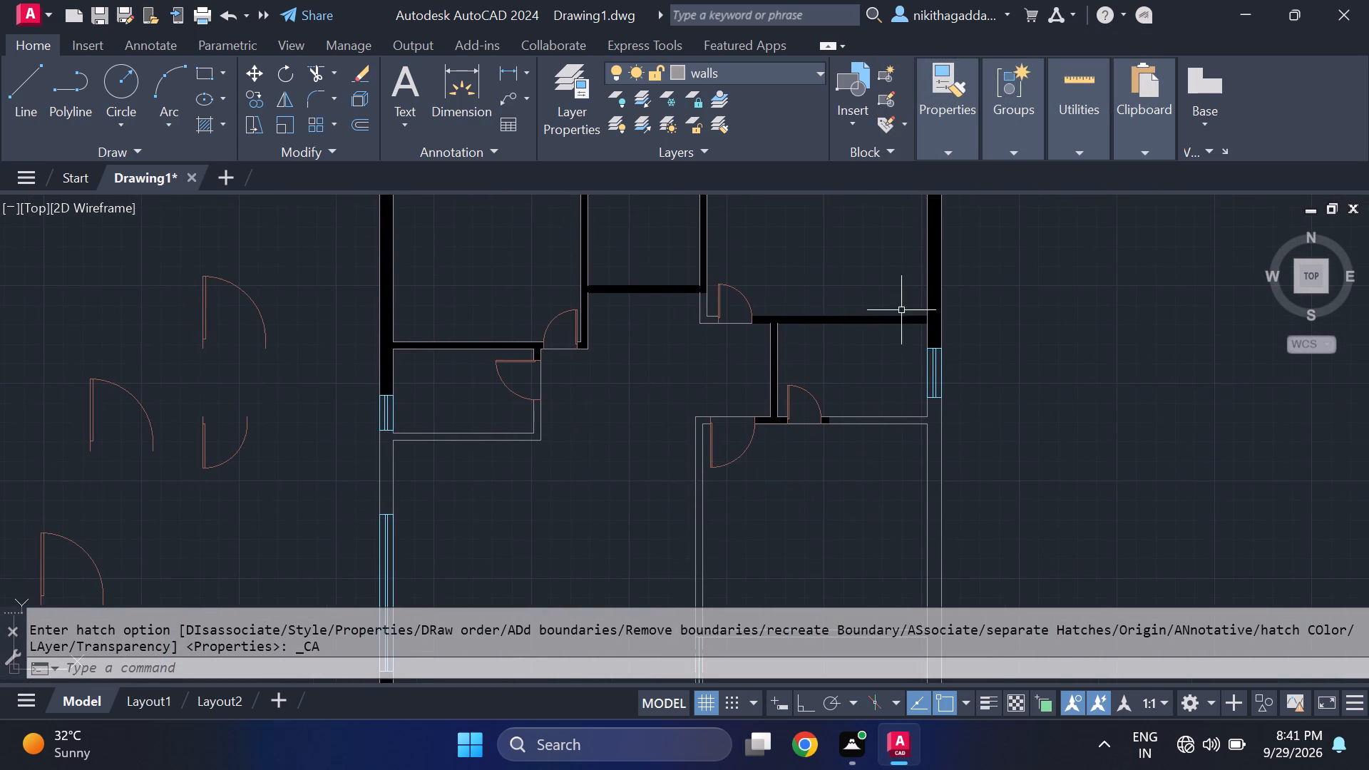
scroll(948, 434, down, 3)
scroll(964, 510, up, 2)
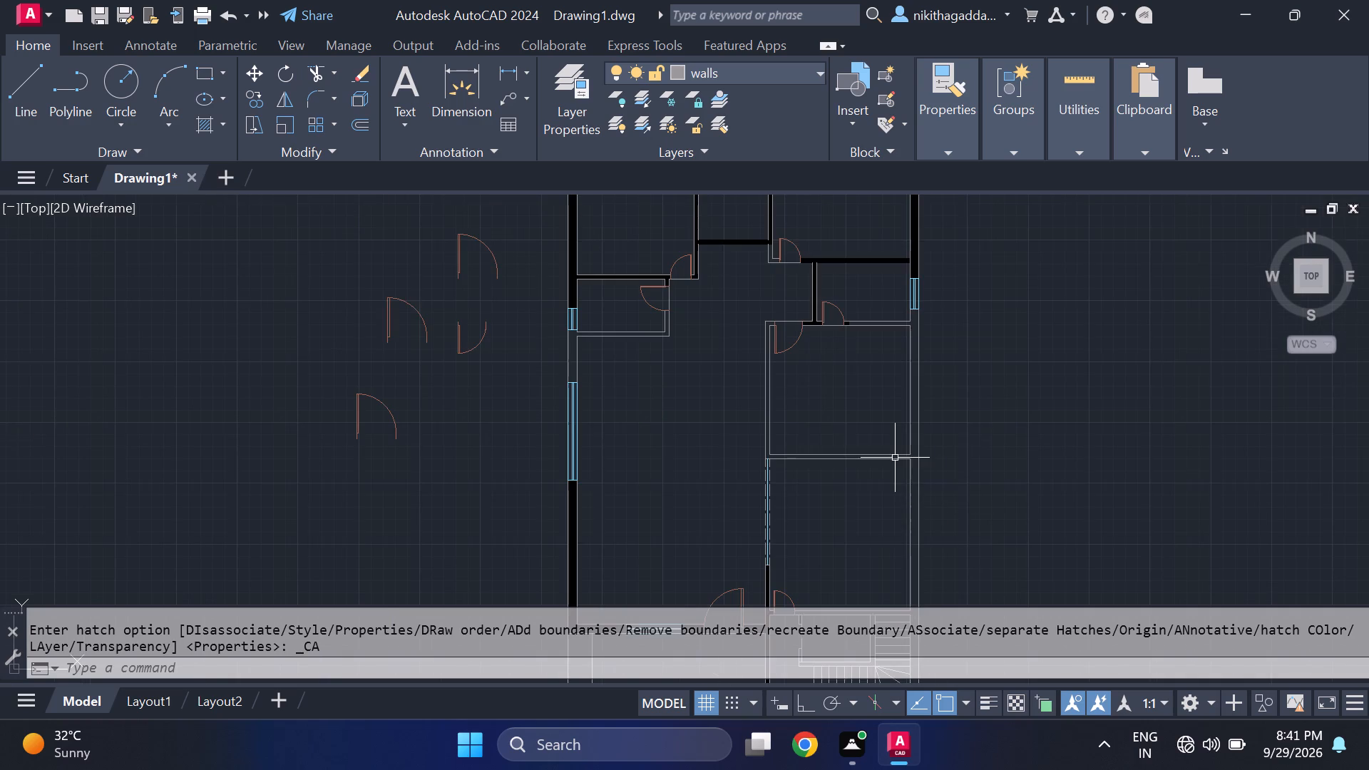
scroll(895, 458, up, 1)
scroll(899, 461, down, 3)
scroll(899, 462, up, 3)
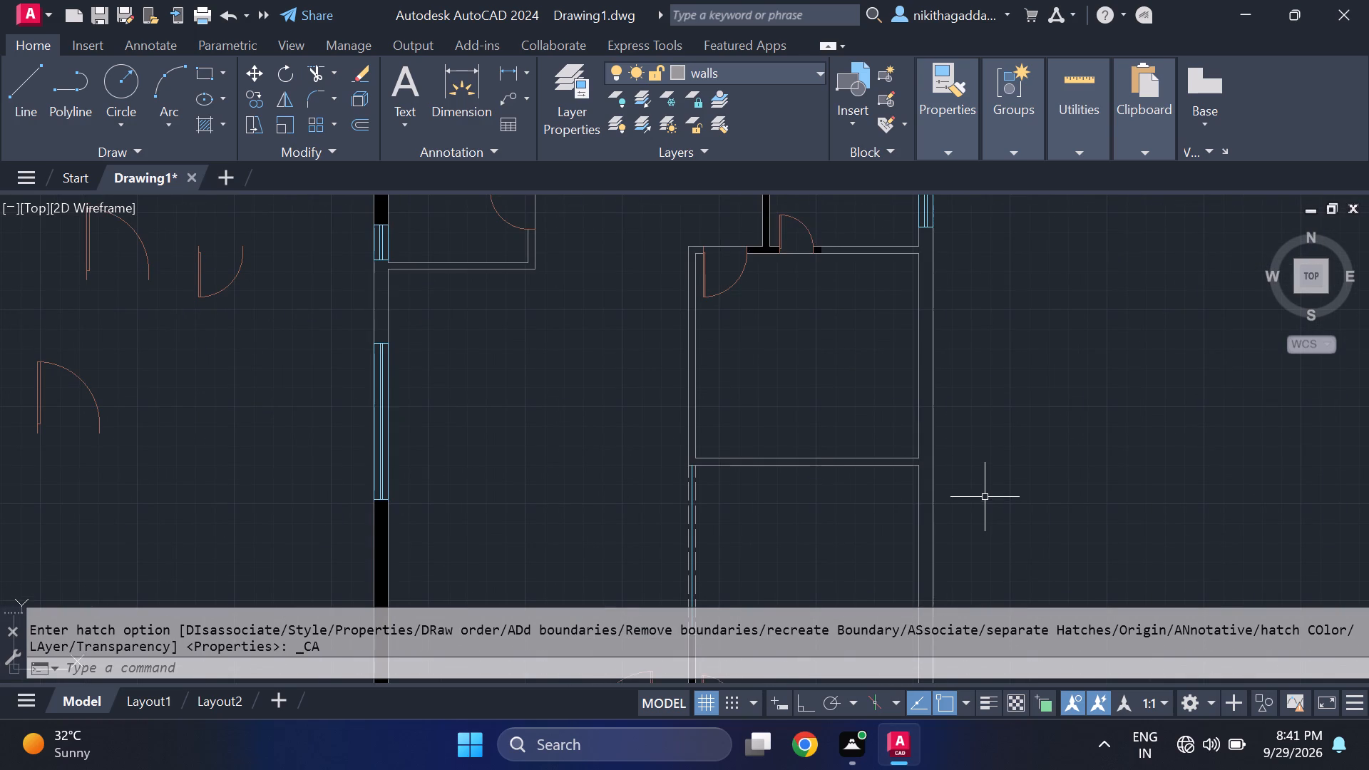
middle_drag(984, 490, 901, 289)
scroll(848, 431, down, 1)
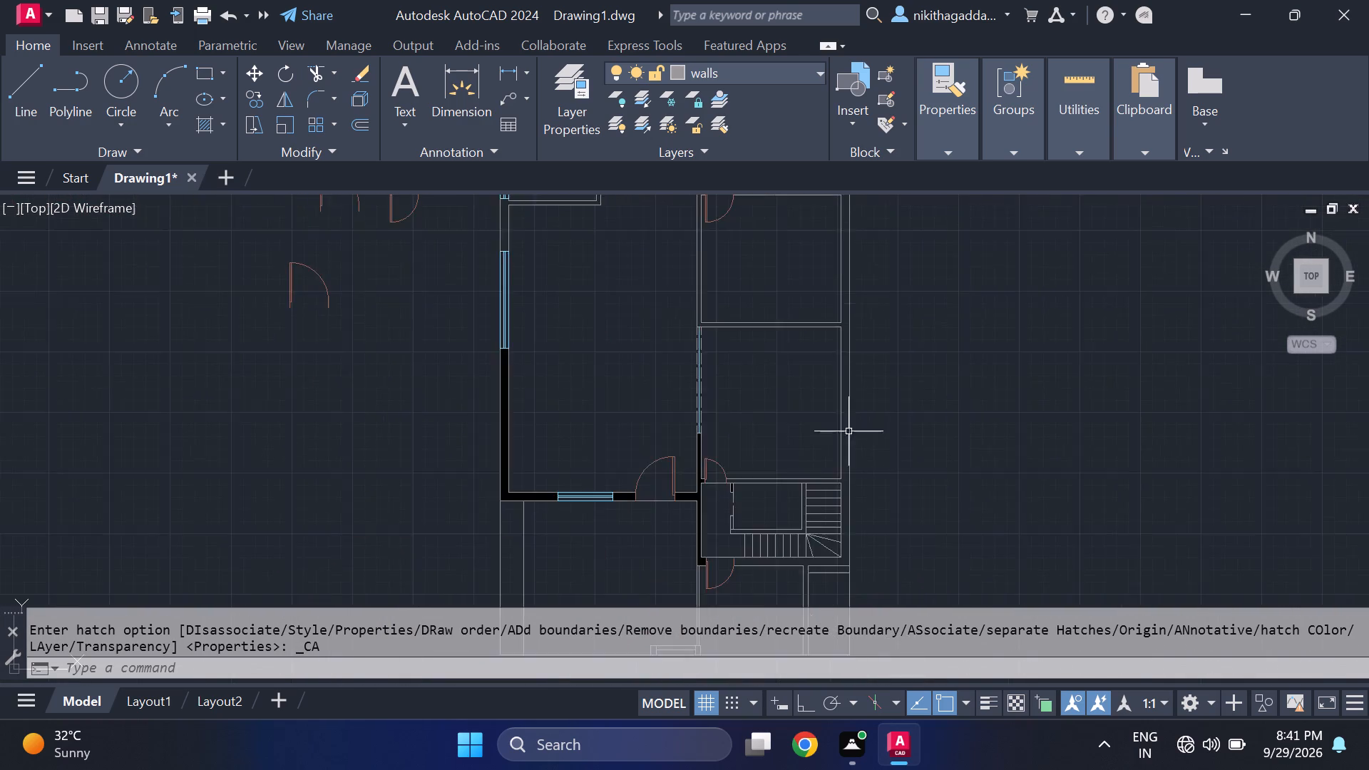
scroll(847, 433, down, 1)
scroll(814, 488, up, 3)
middle_drag(936, 458, 923, 483)
scroll(931, 444, up, 1)
scroll(936, 437, down, 3)
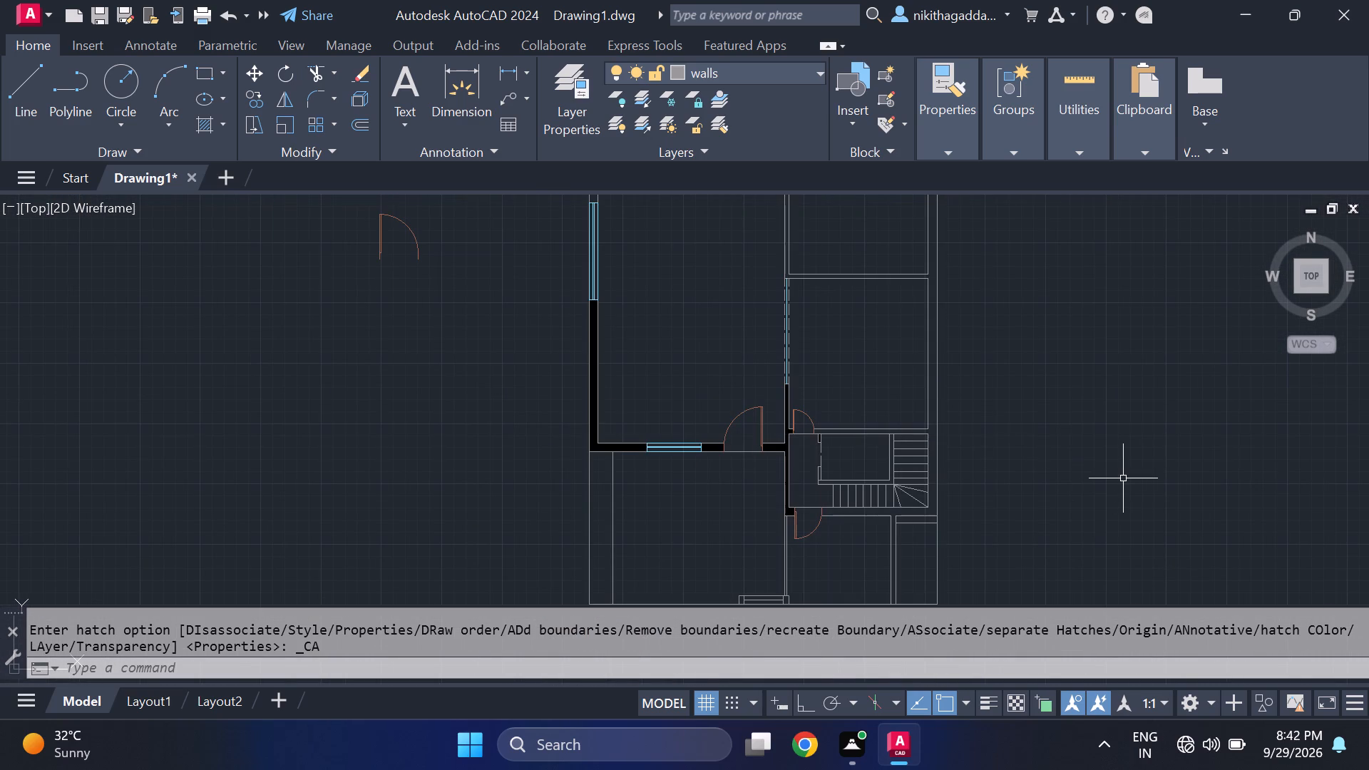
Extend the north, dividing and south wall lines of the two east rooms to the outer face of the east exterior wall.
text(ex)
key(Return)
scroll(834, 345, up, 2)
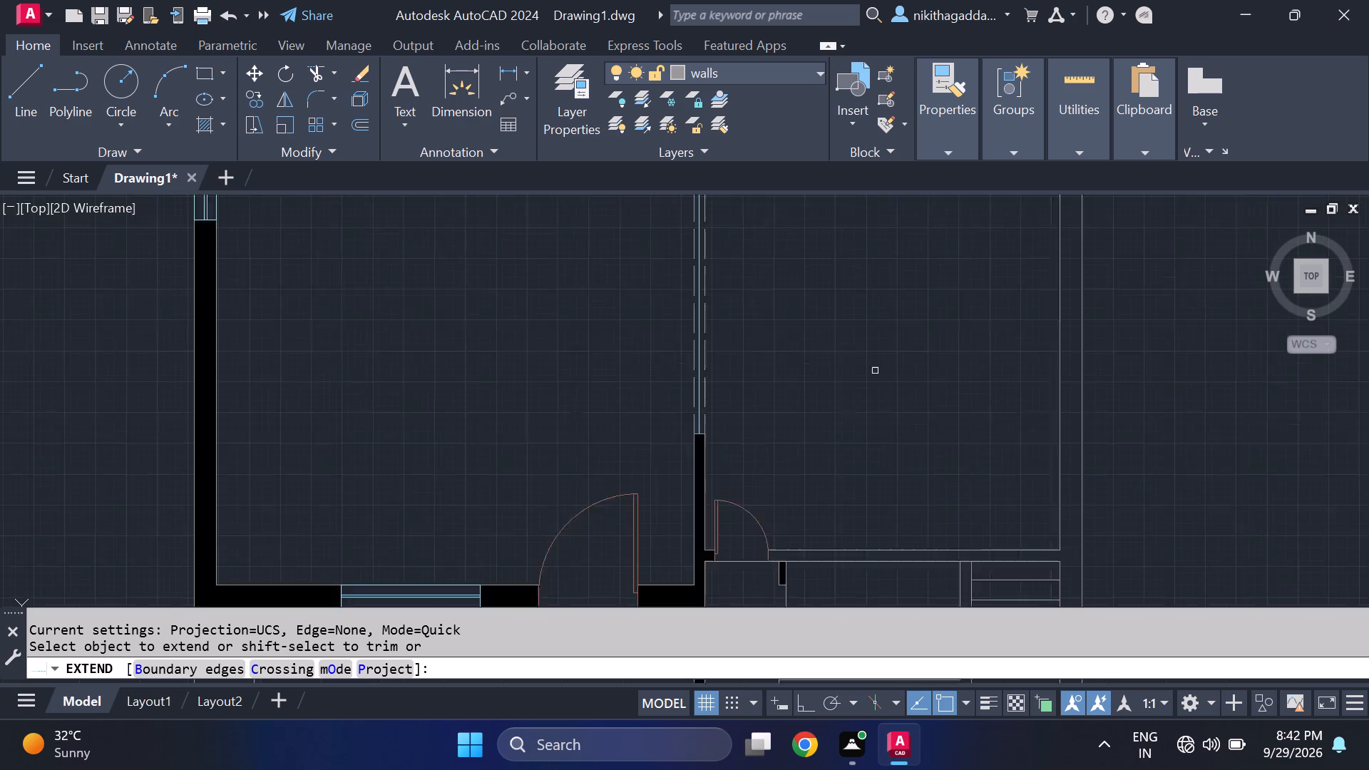
scroll(878, 371, up, 1)
scroll(1060, 517, down, 3)
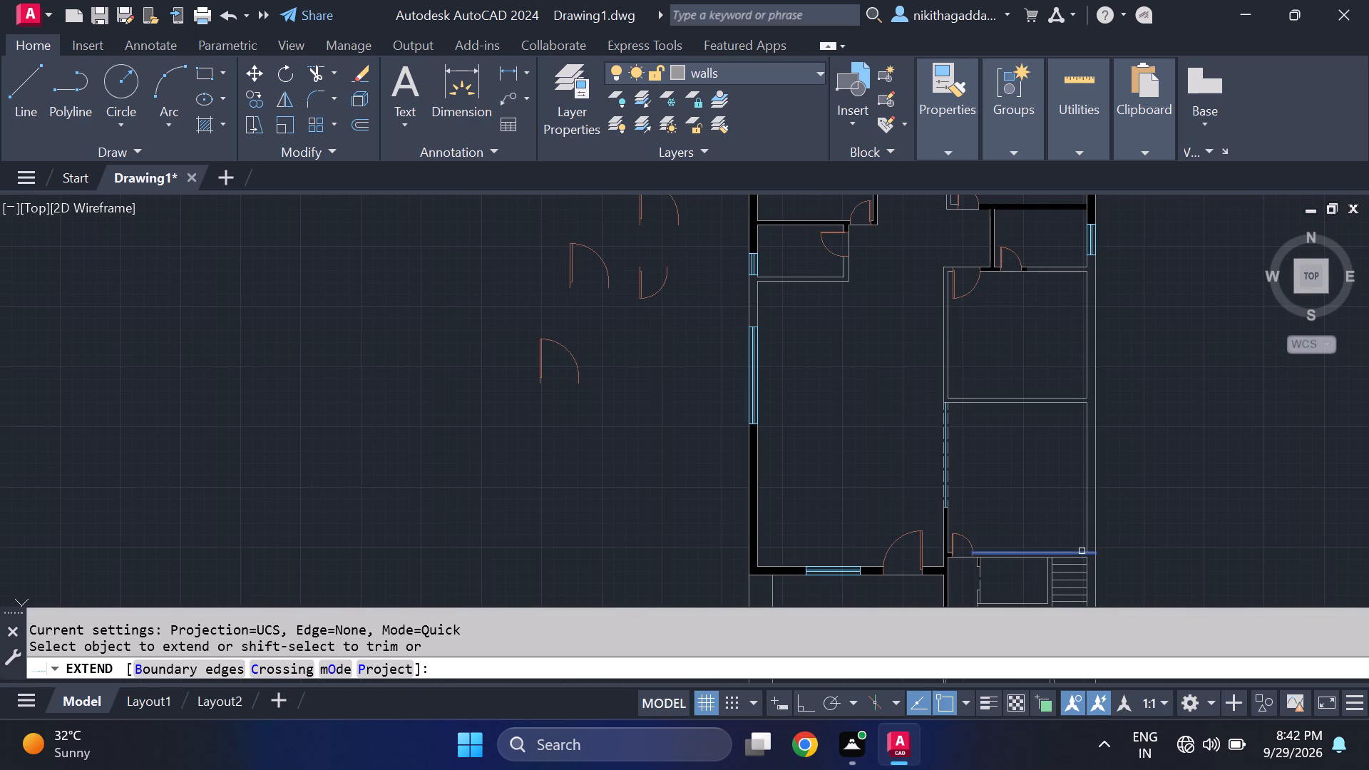
click(1082, 551)
click(1080, 557)
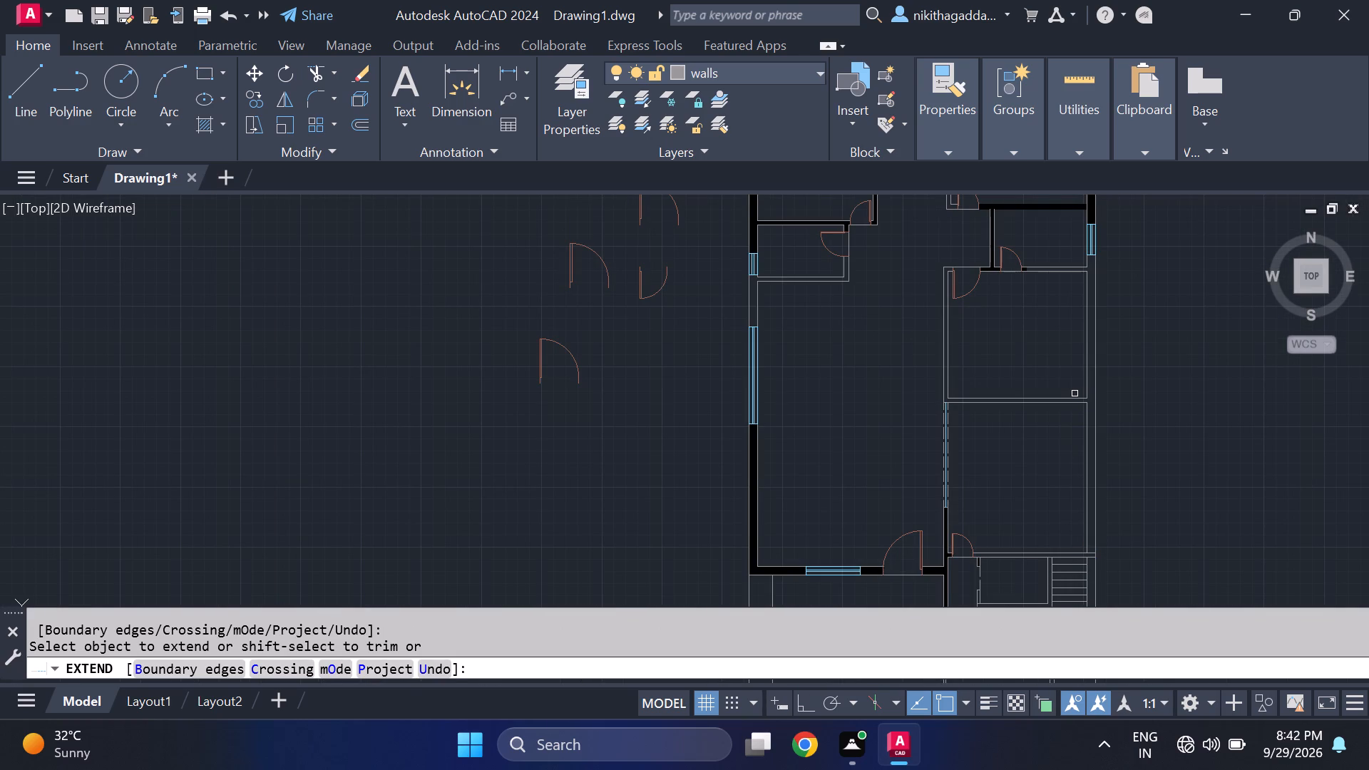
click(1073, 397)
click(1071, 404)
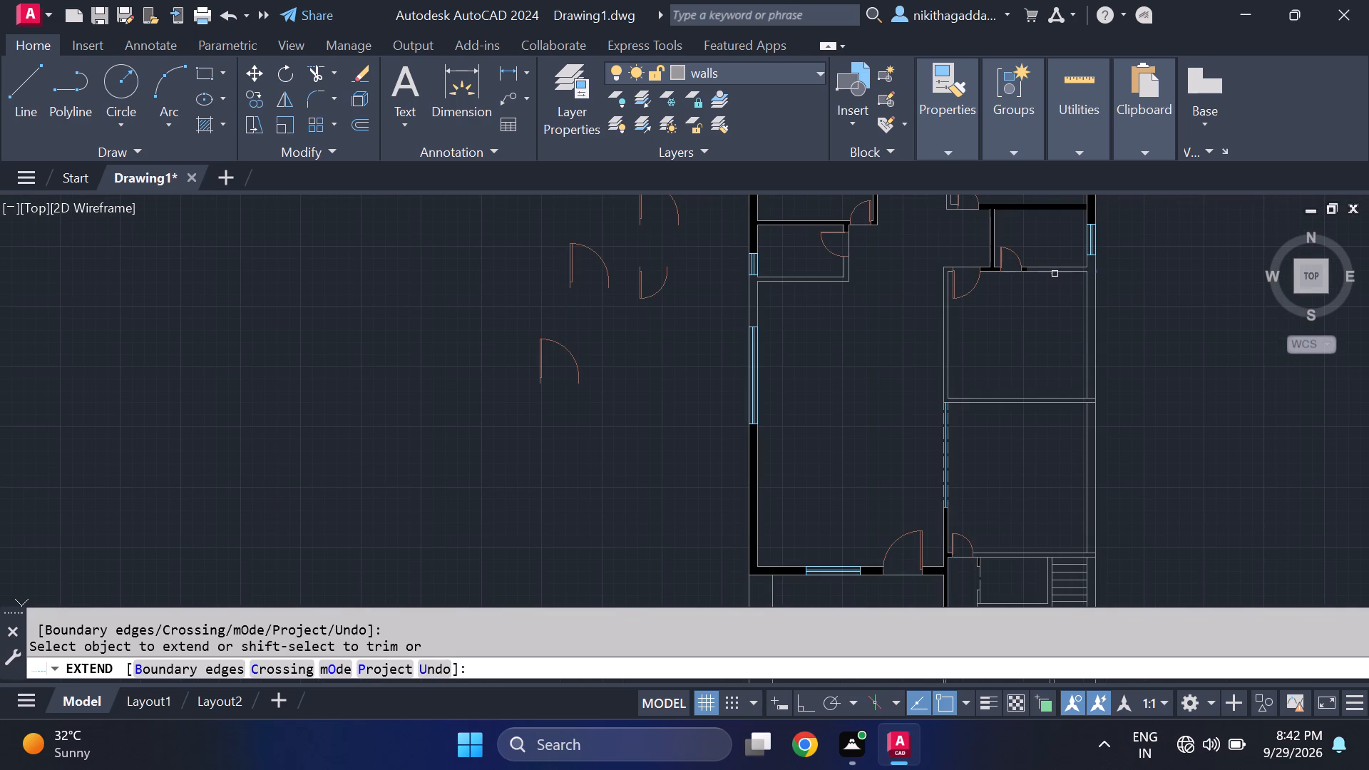
click(1064, 267)
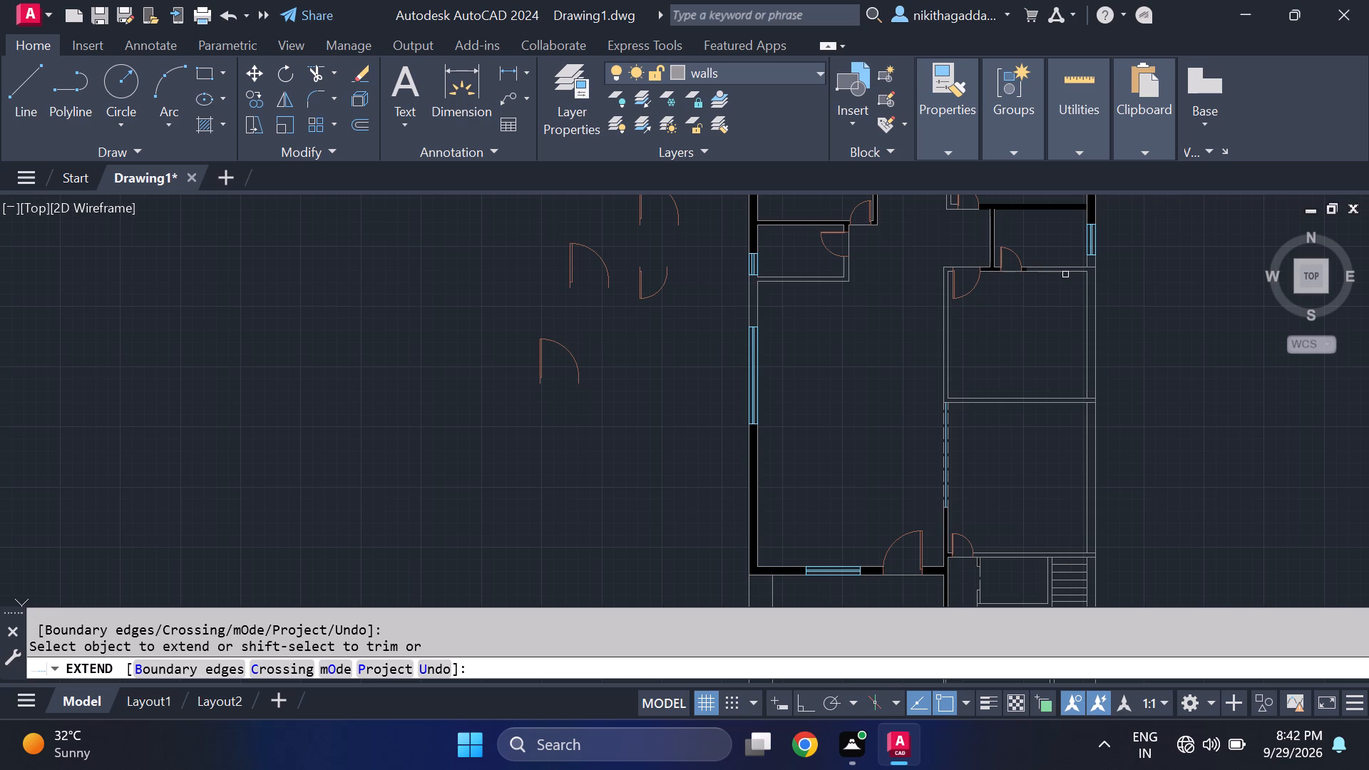
click(1069, 270)
key(Escape)
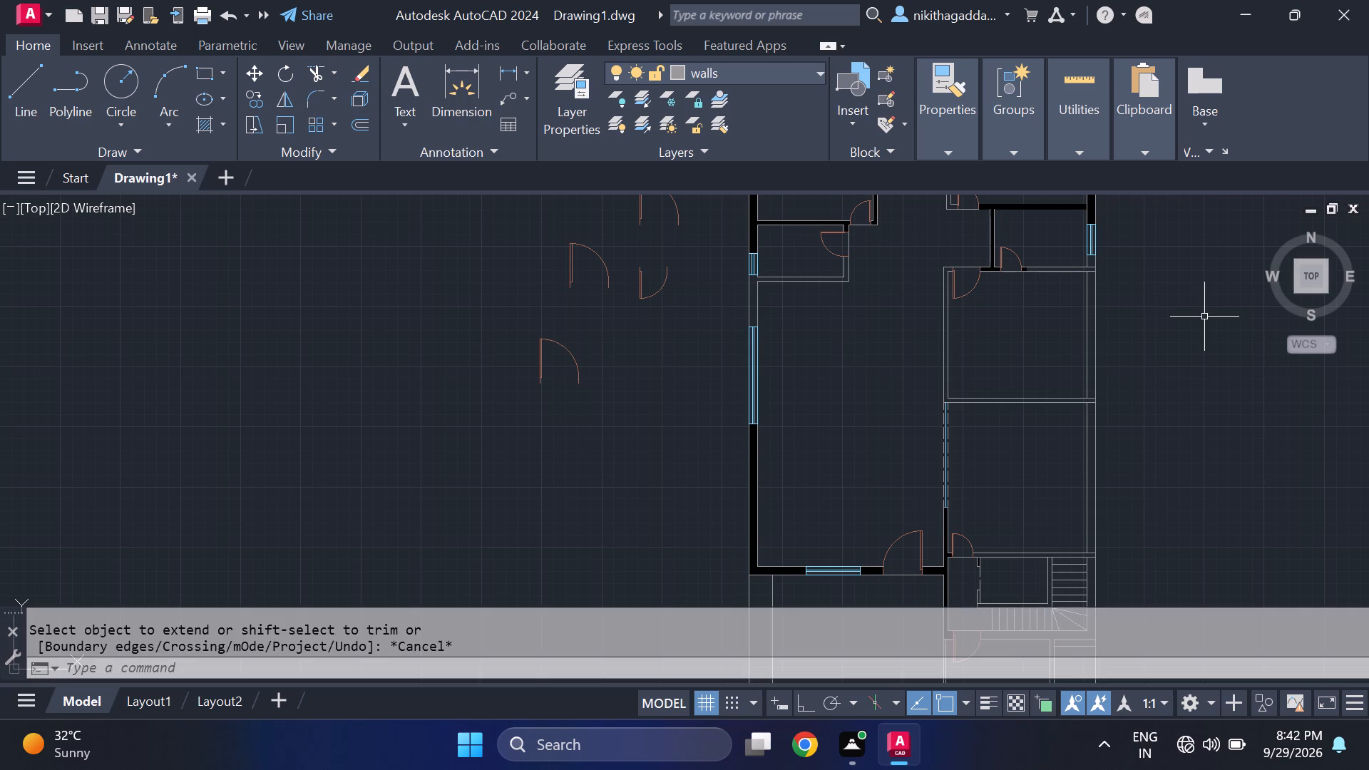
Hatch the walls enclosing the upper east room, the east exterior wall of the lower room and the wall north of the staircase.
text(hatch')
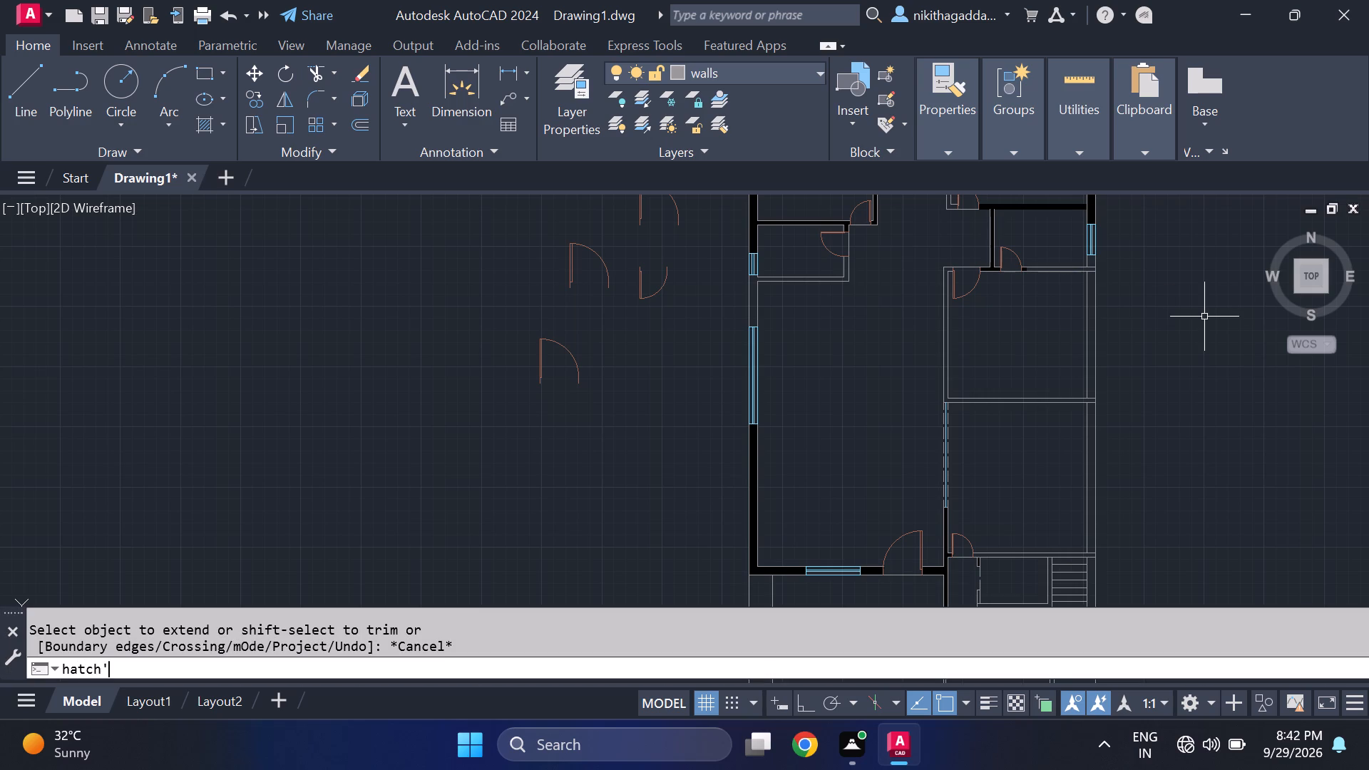
click(78, 484)
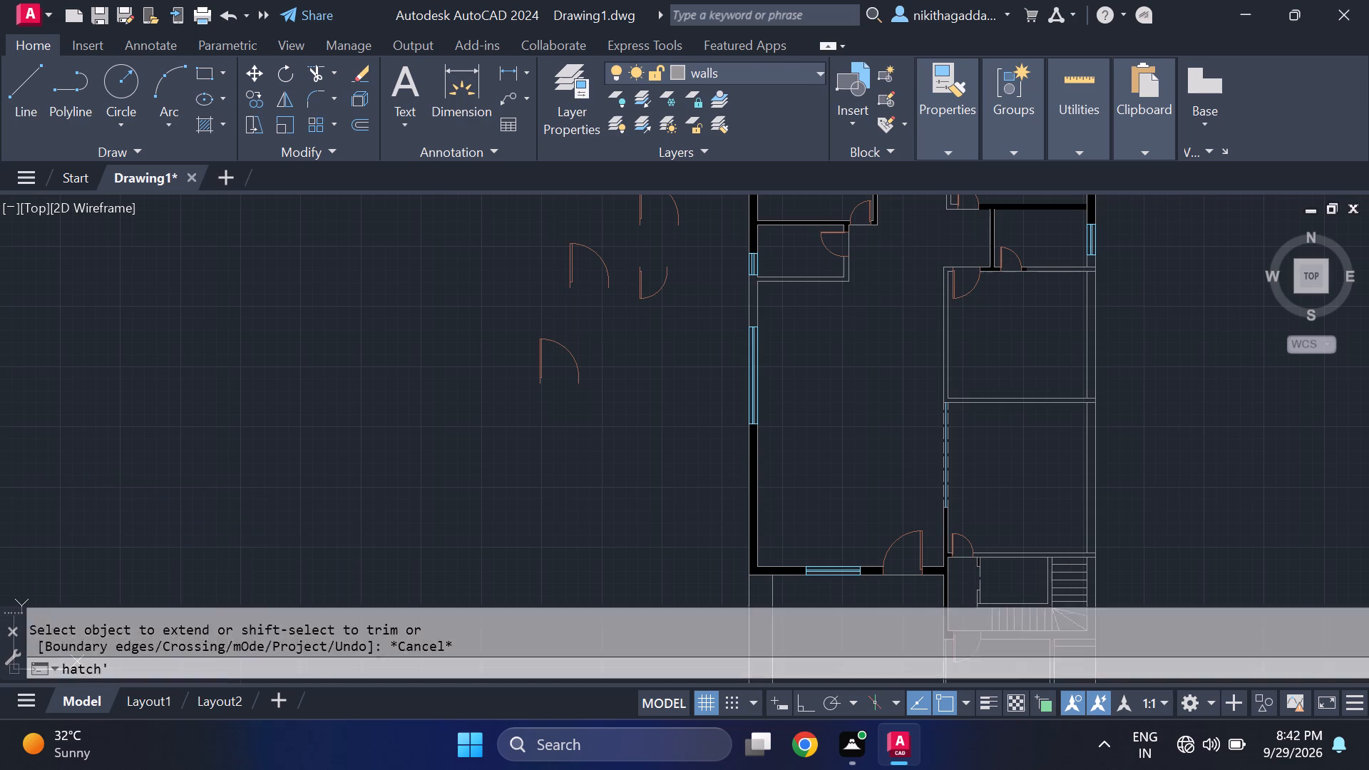
click(1022, 400)
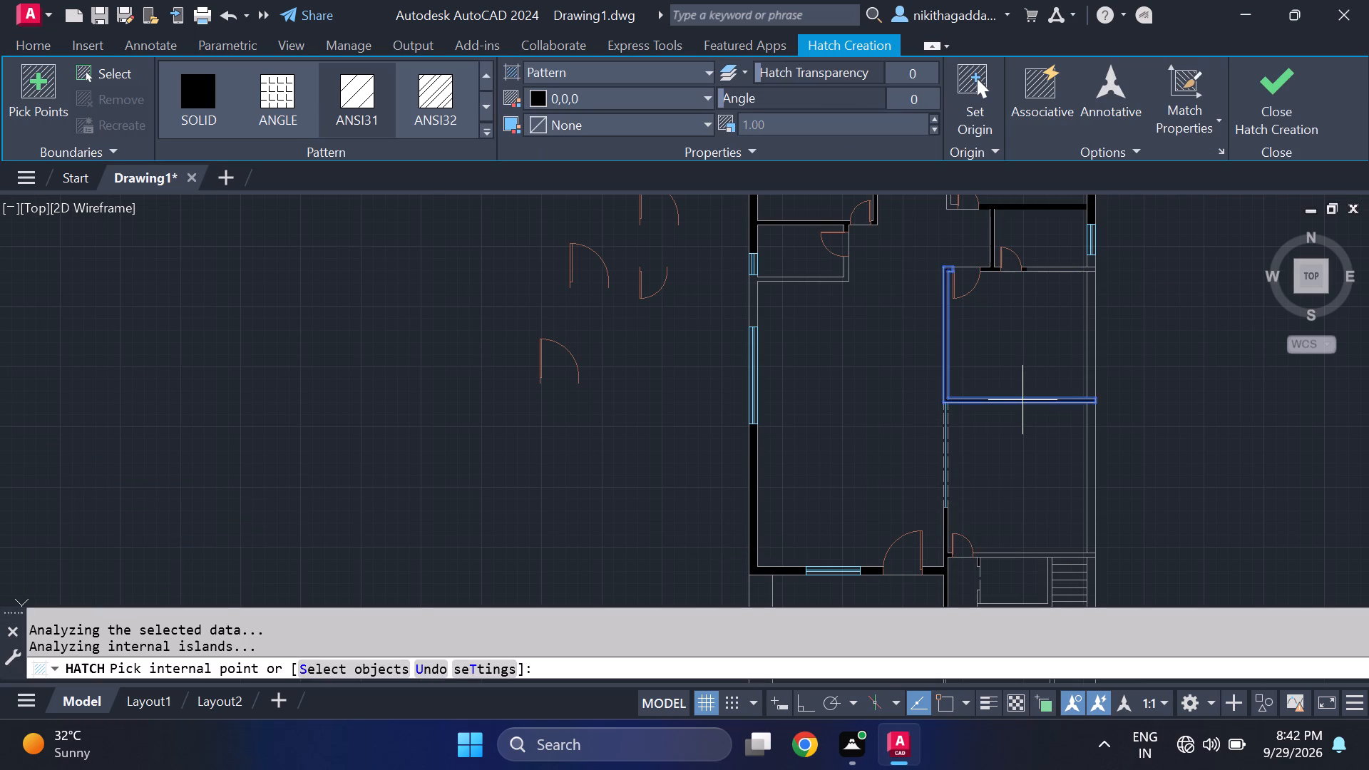
click(1055, 270)
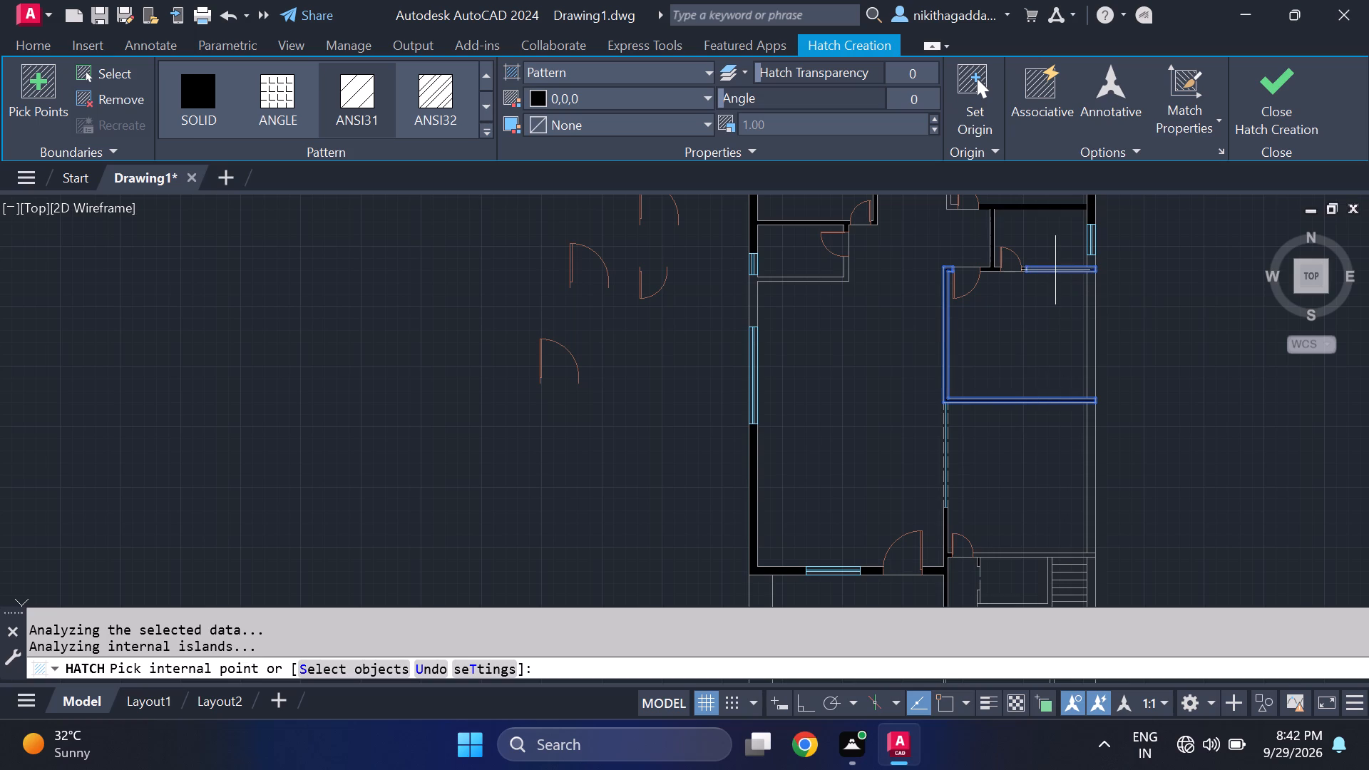
click(1090, 358)
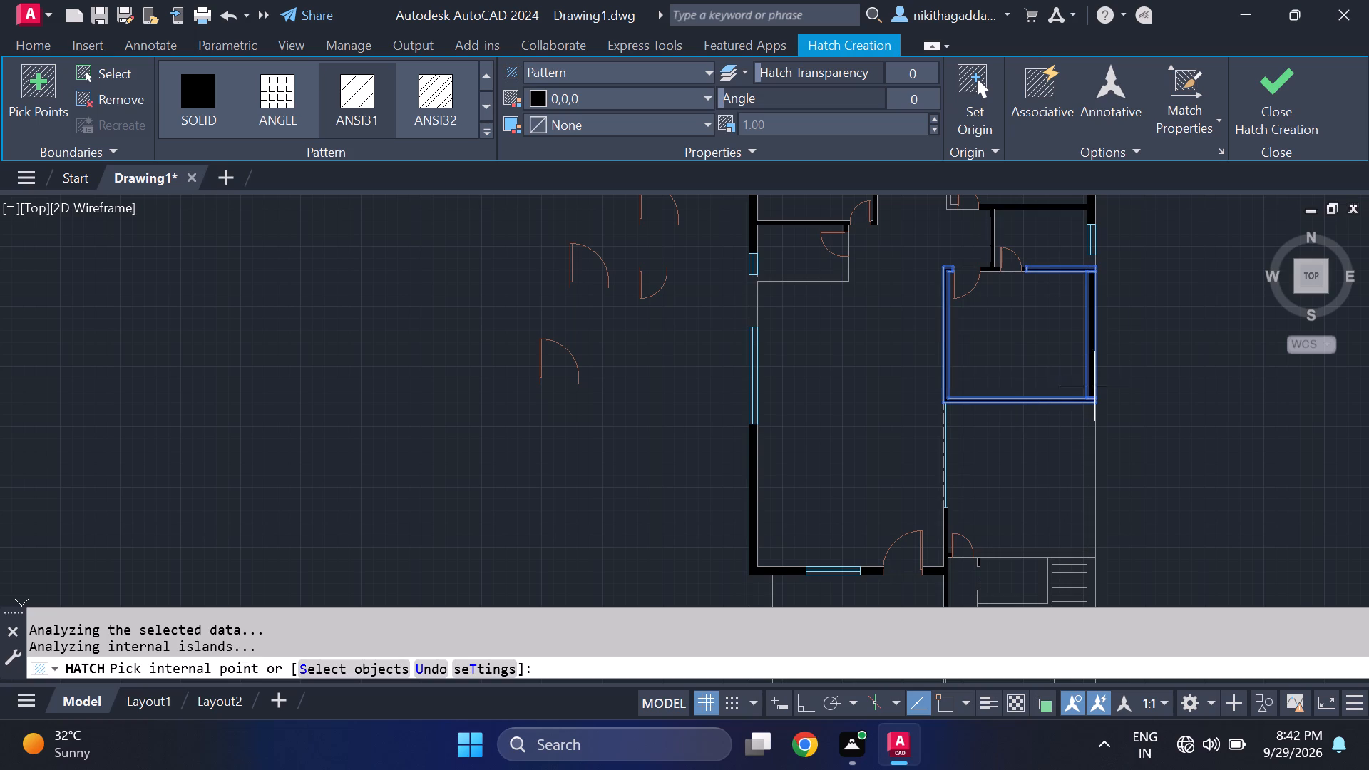
click(1087, 432)
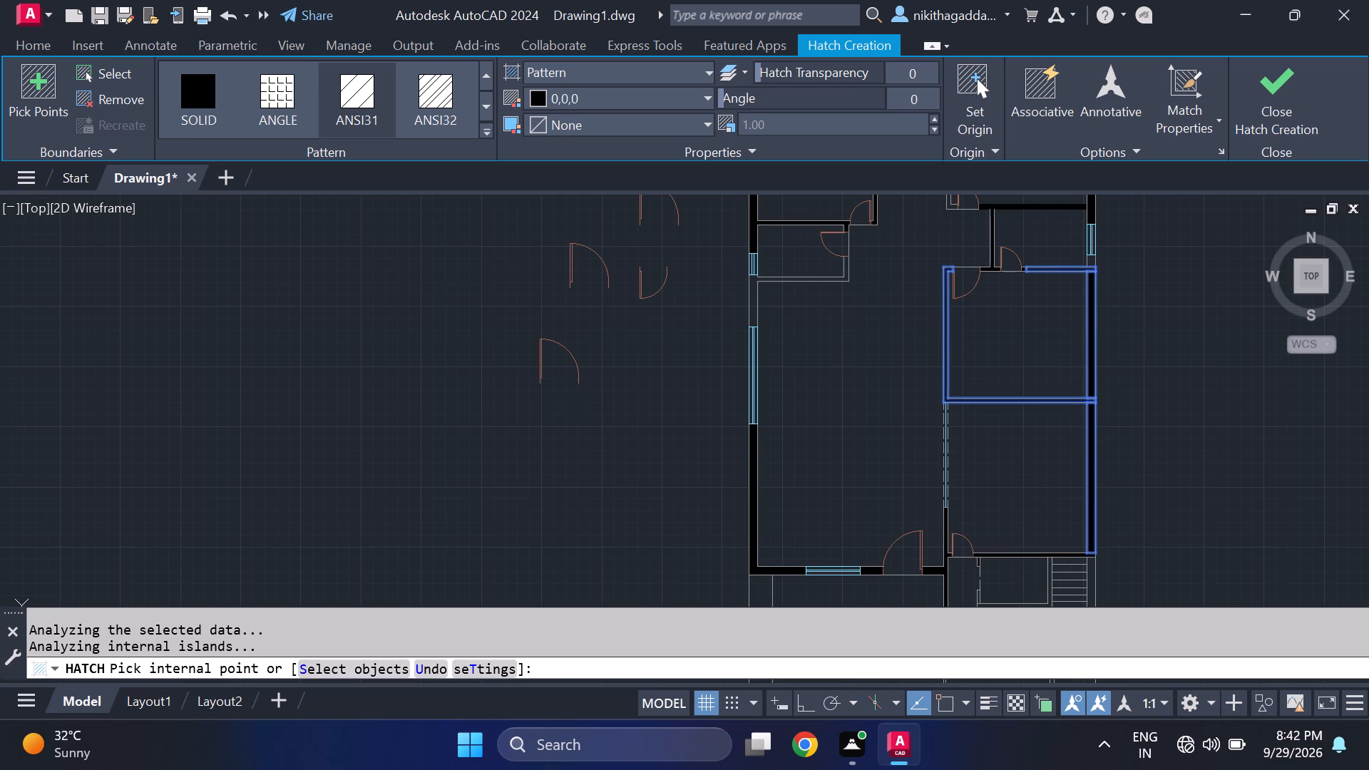
click(1022, 553)
click(839, 385)
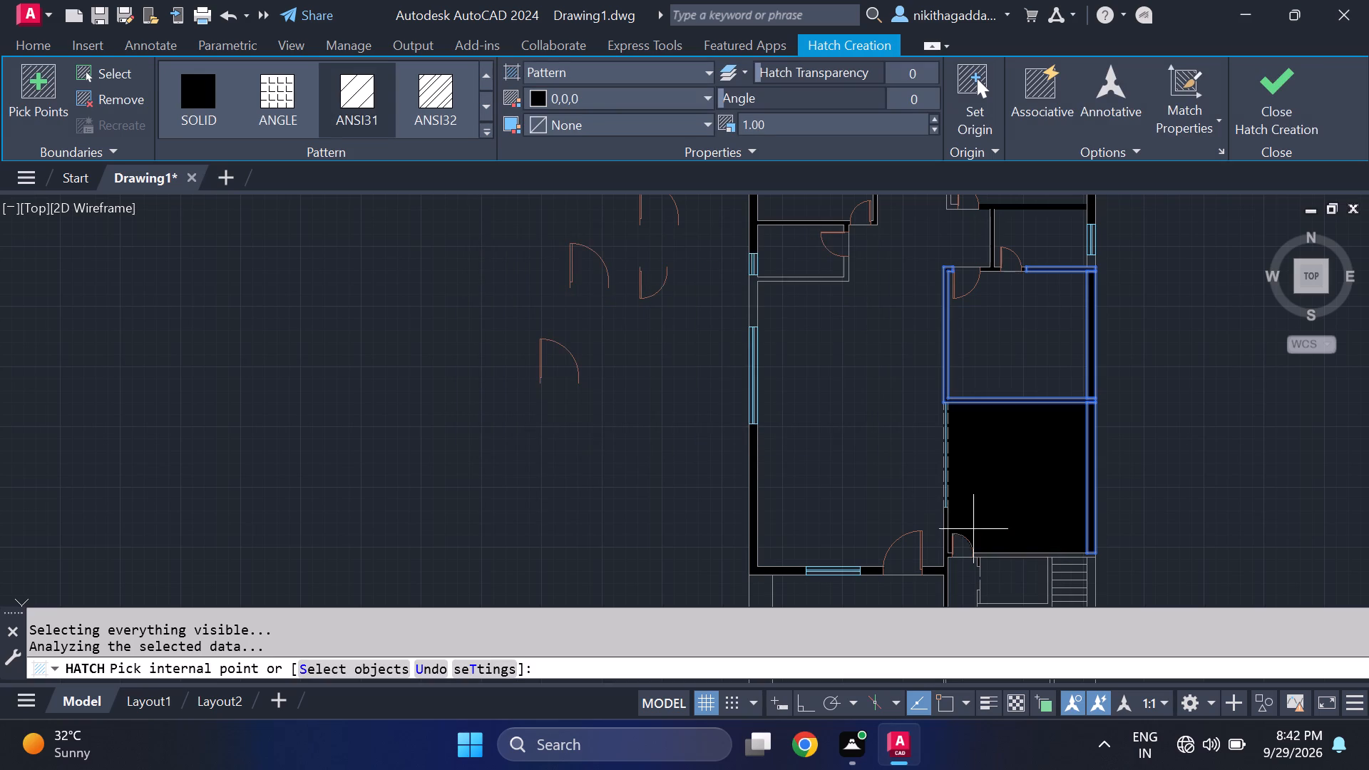
scroll(1032, 563, up, 3)
click(1021, 536)
scroll(1032, 538, down, 3)
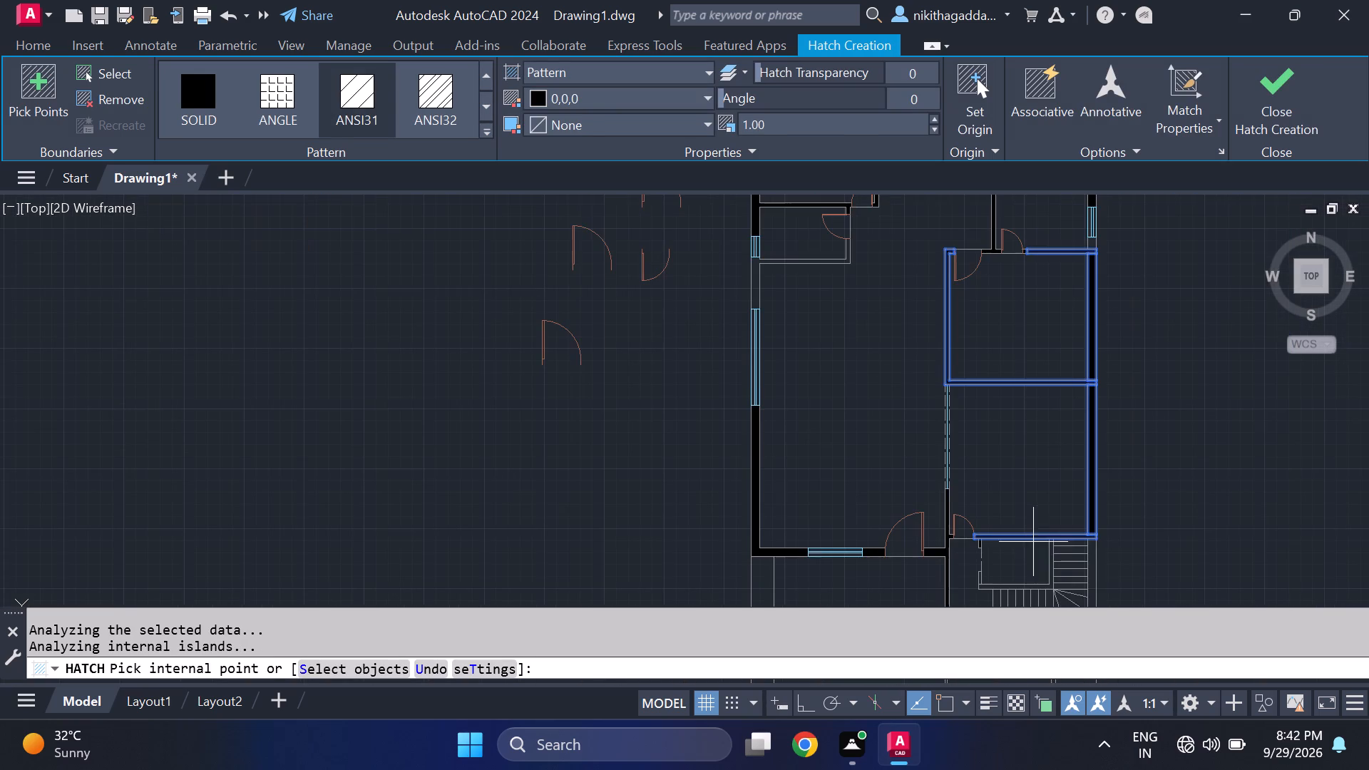
Hatch the staircase's inner L-shaped wall, its short west stub, and the outer east and south walls with the partition running south.
middle_drag(1072, 570, 1060, 535)
scroll(1045, 556, up, 3)
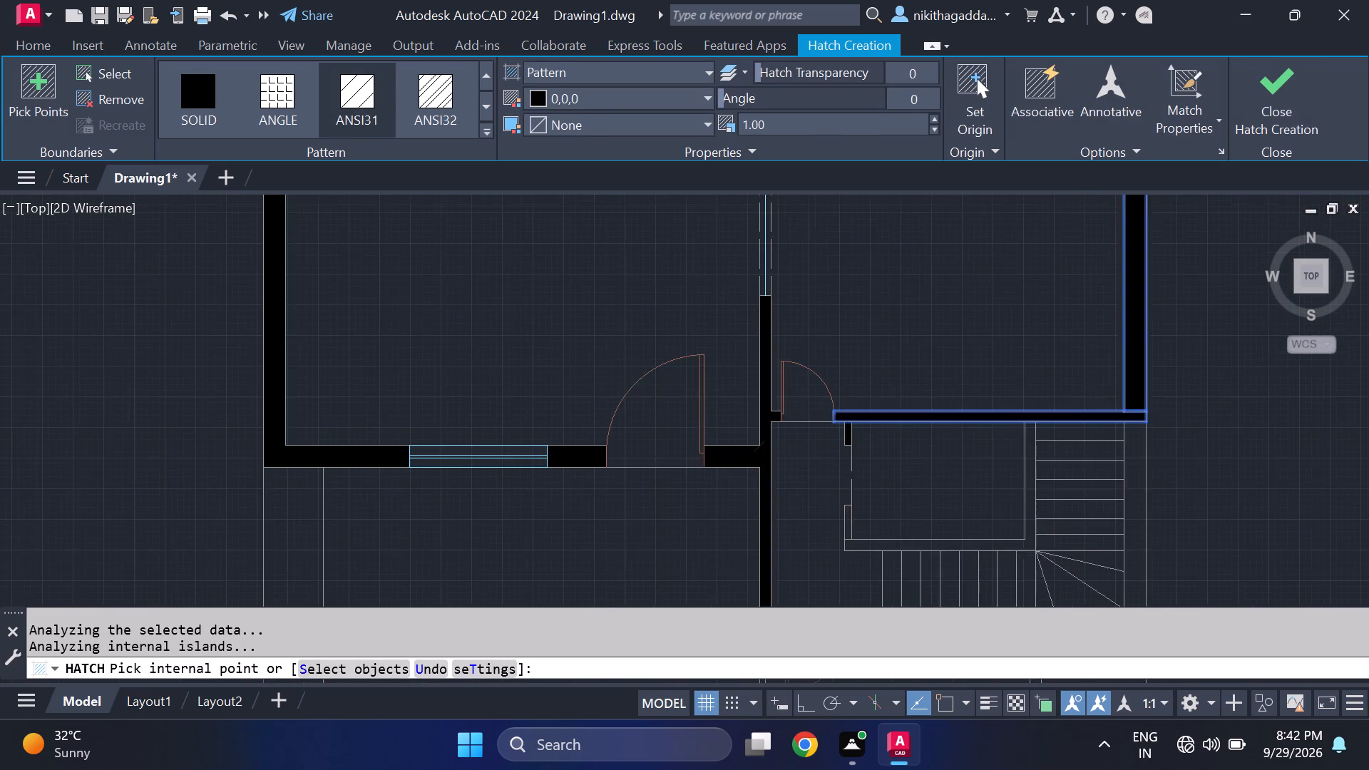
click(1020, 488)
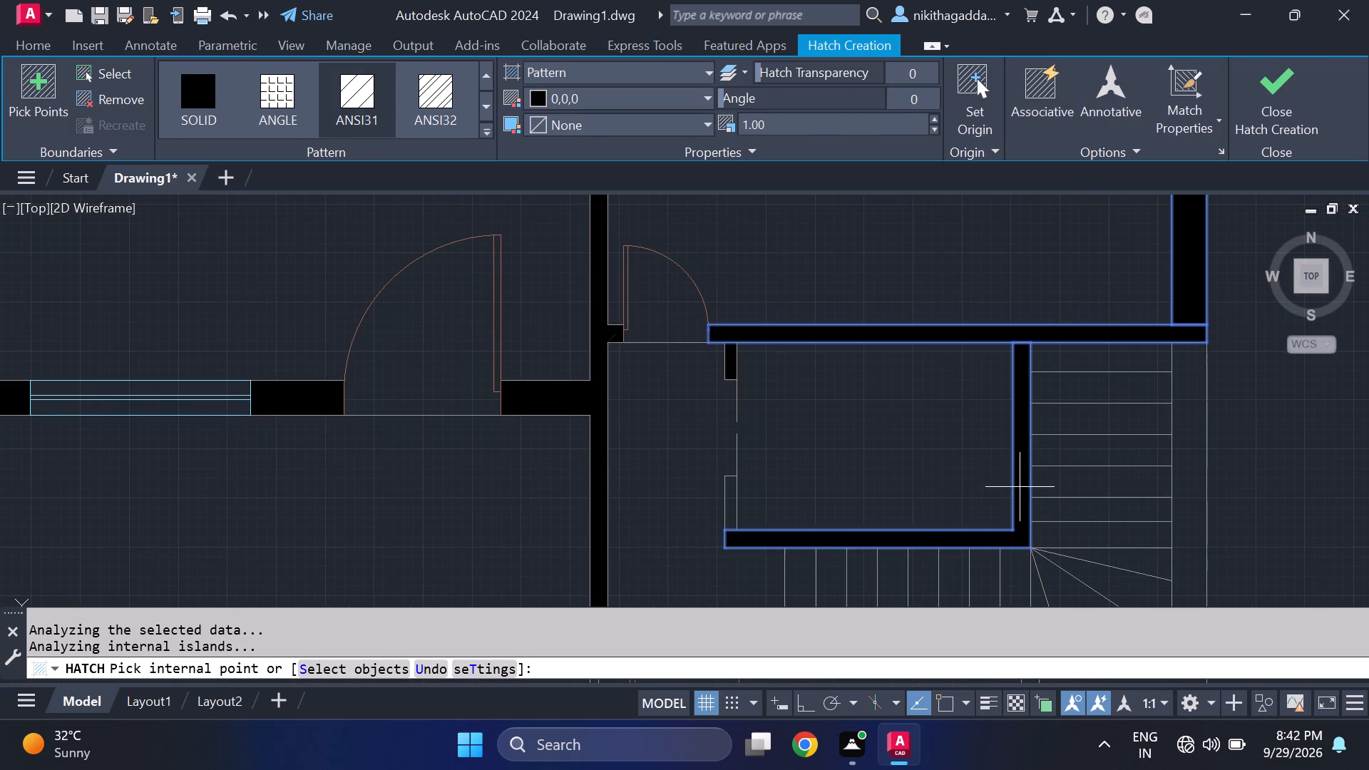
scroll(1020, 487, down, 3)
scroll(955, 492, up, 3)
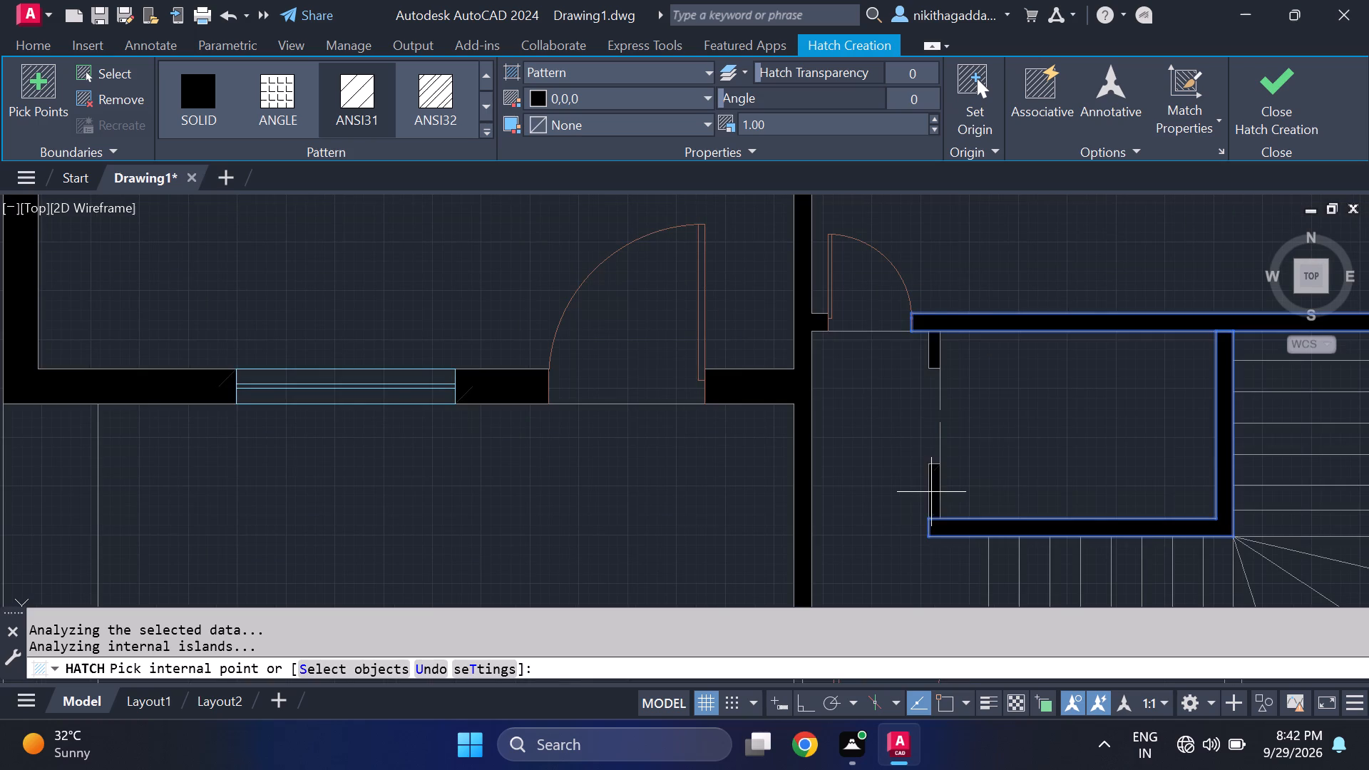
click(931, 492)
scroll(1030, 513, down, 3)
scroll(1296, 536, down, 2)
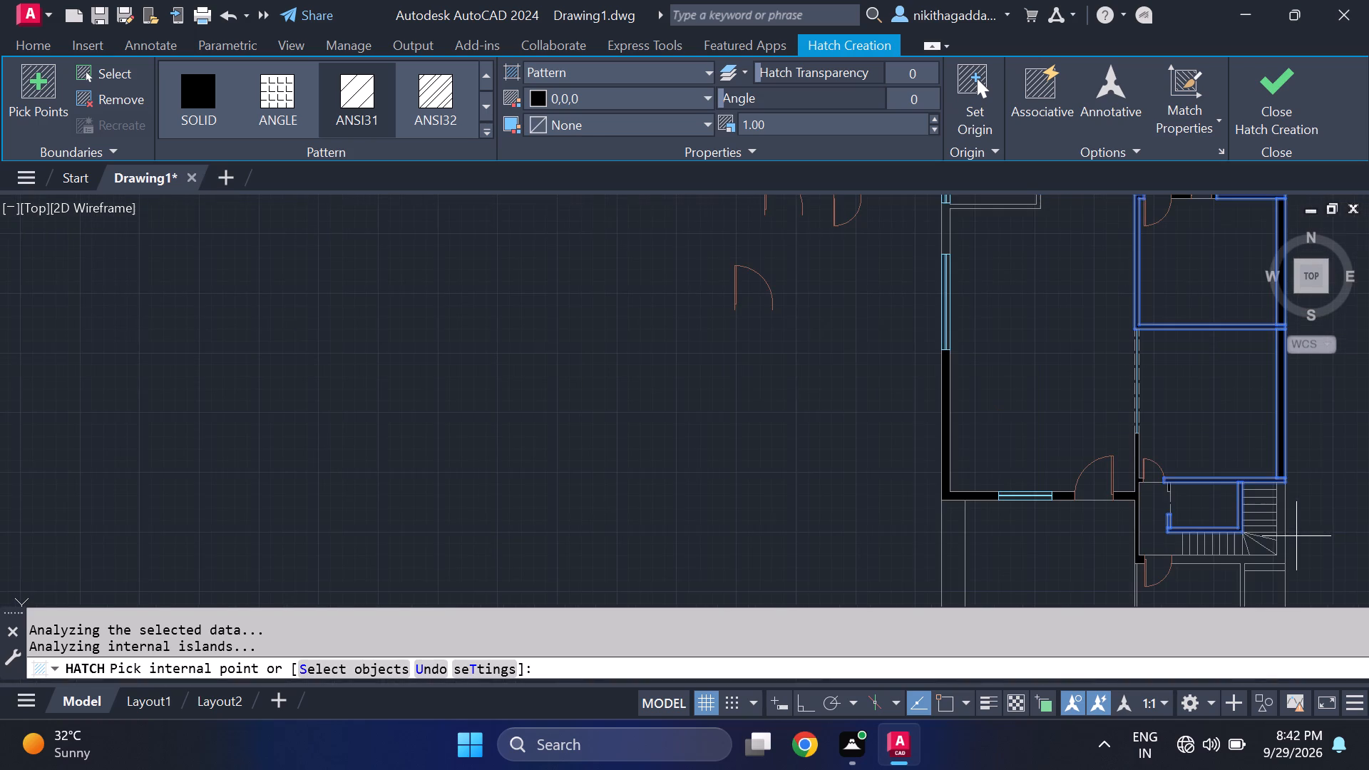
middle_drag(1291, 538, 1237, 510)
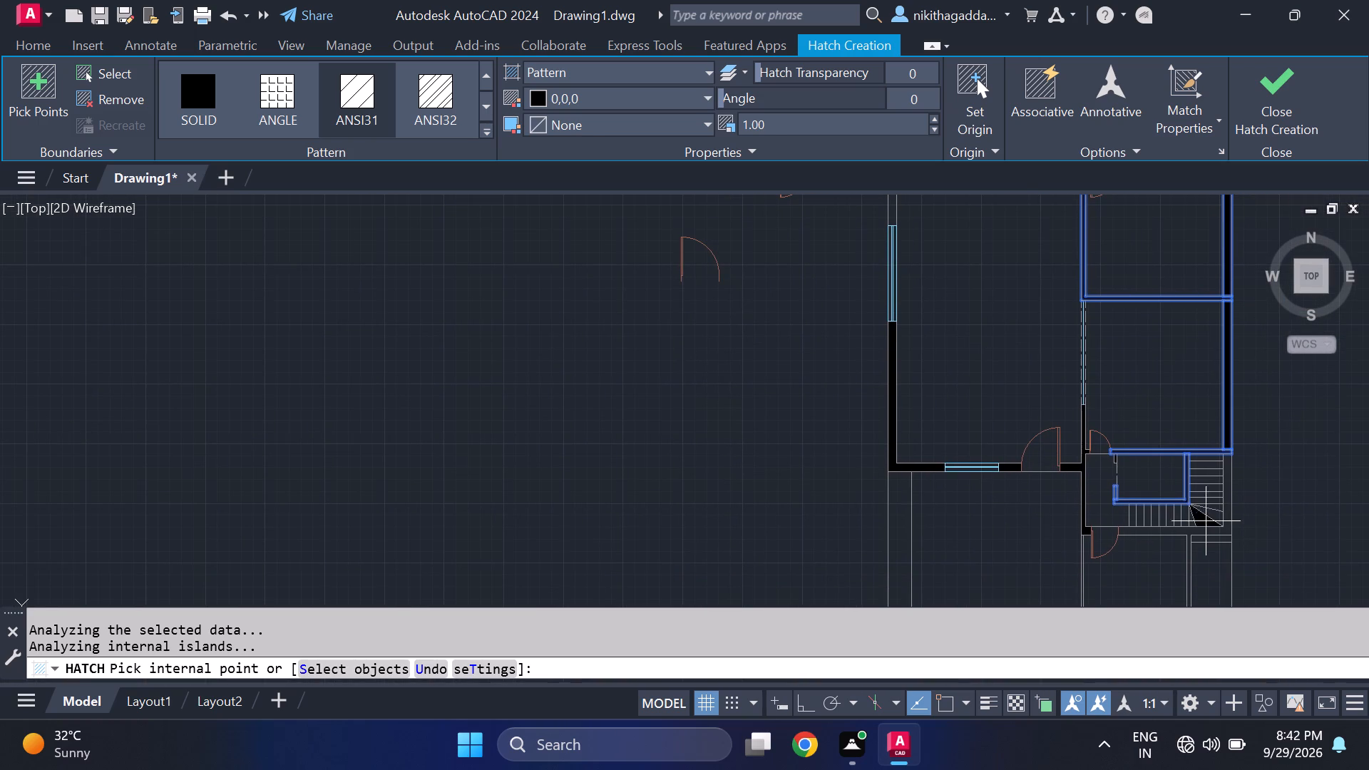
click(1181, 533)
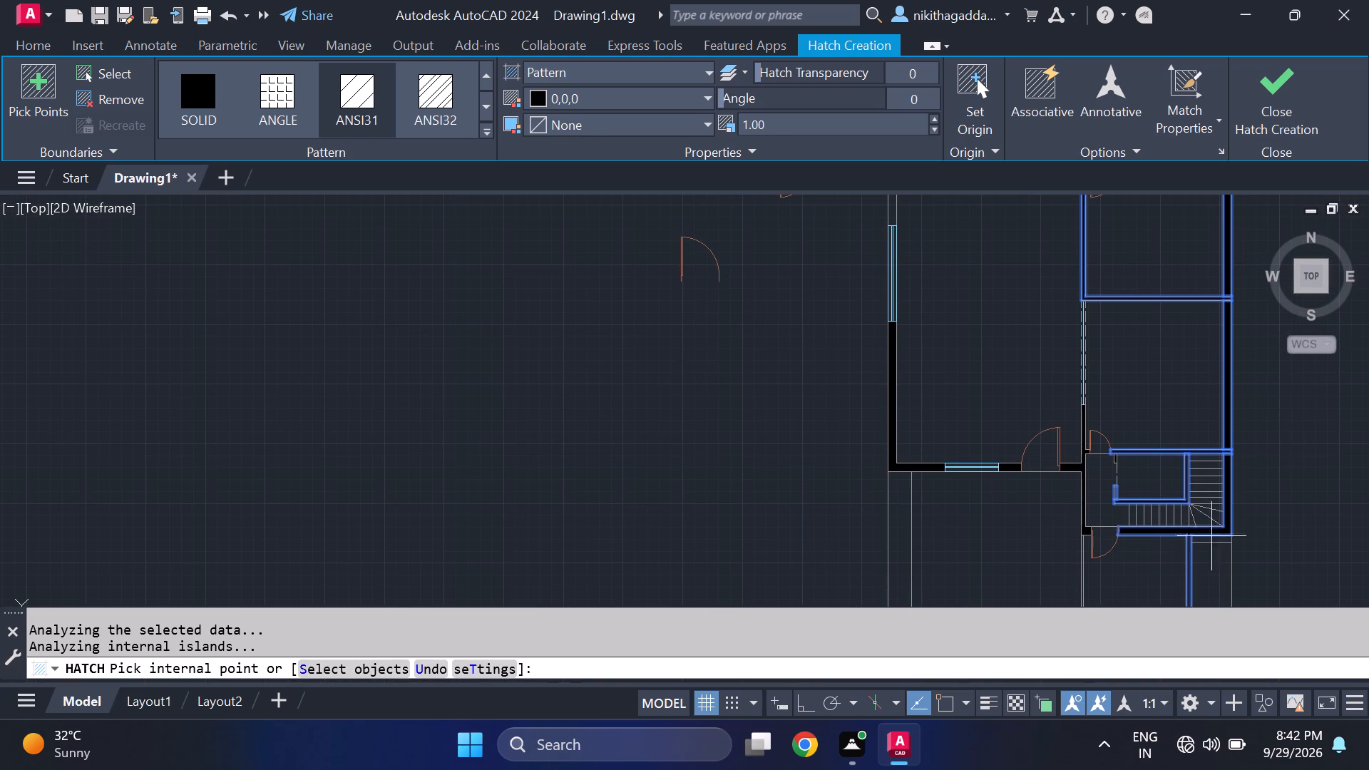
middle_drag(1212, 535, 1161, 484)
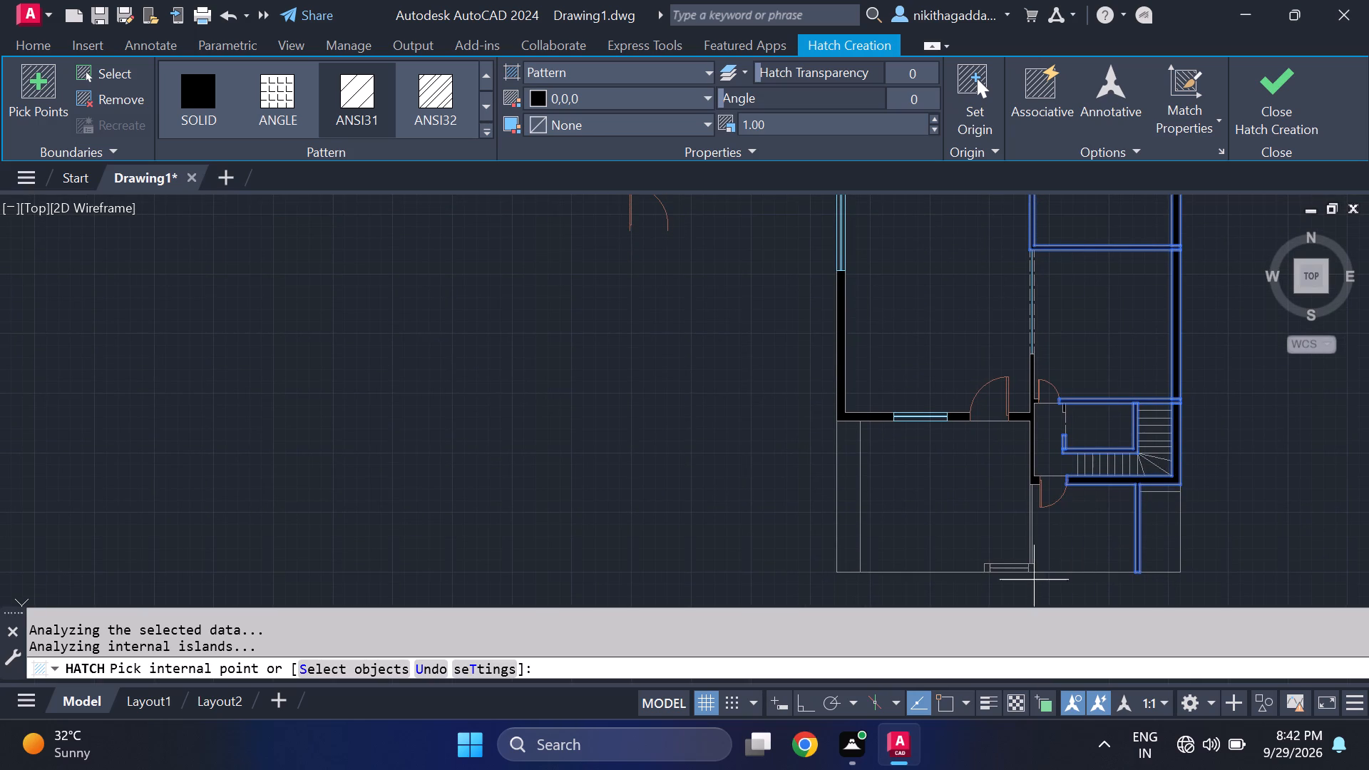
Hatch the two small end blocks of the short wall segment on the plan's south boundary.
scroll(1033, 580, up, 3)
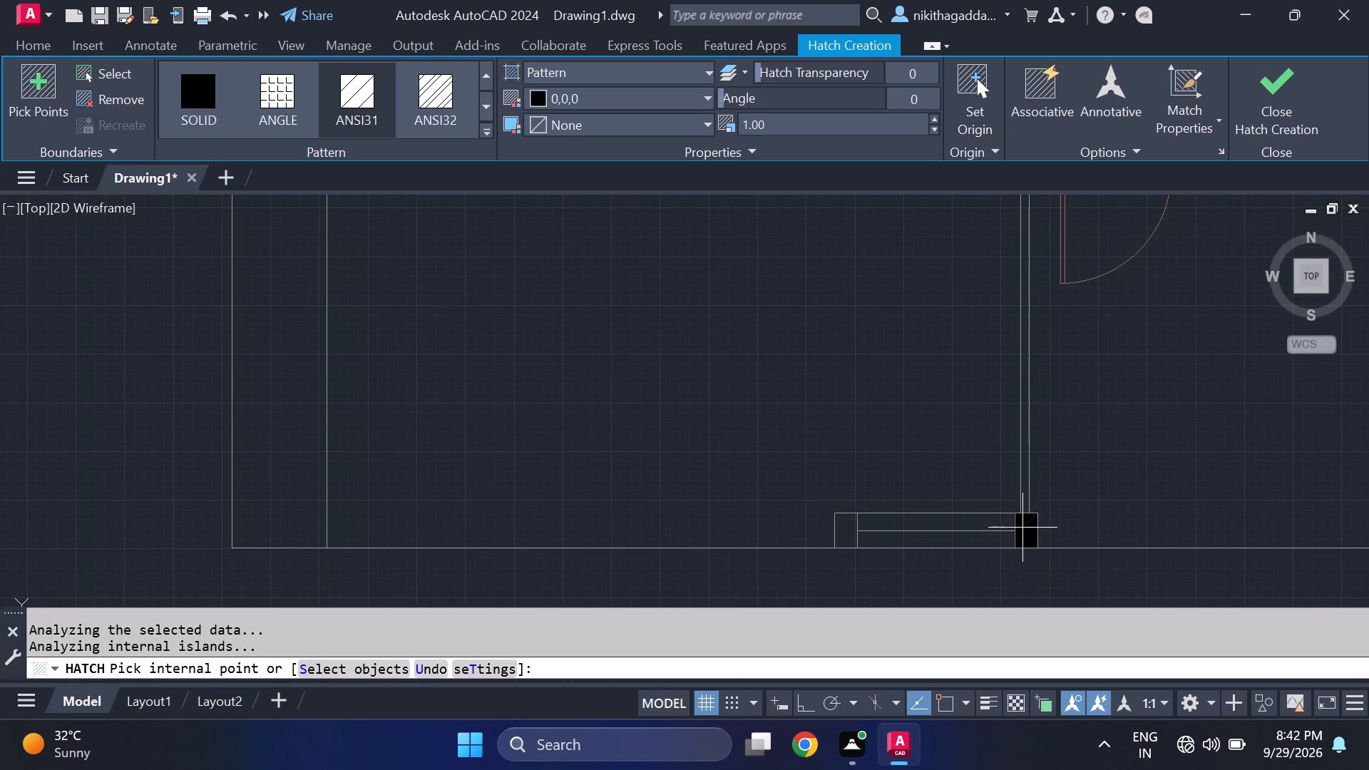
click(1022, 528)
click(849, 528)
Hatch the L-shaped wall corner beside the door at the northeast room's southwest corner.
scroll(923, 496, down, 4)
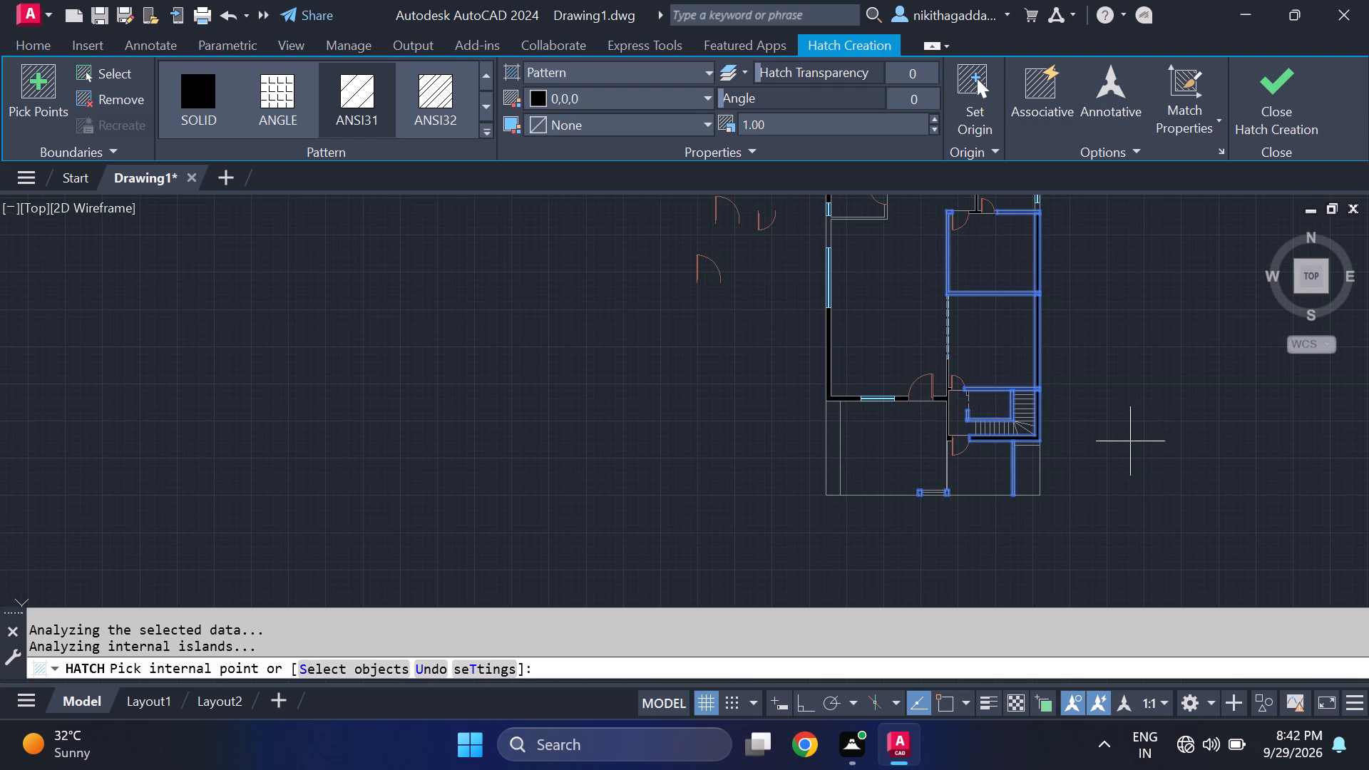
middle_drag(1130, 442, 1130, 539)
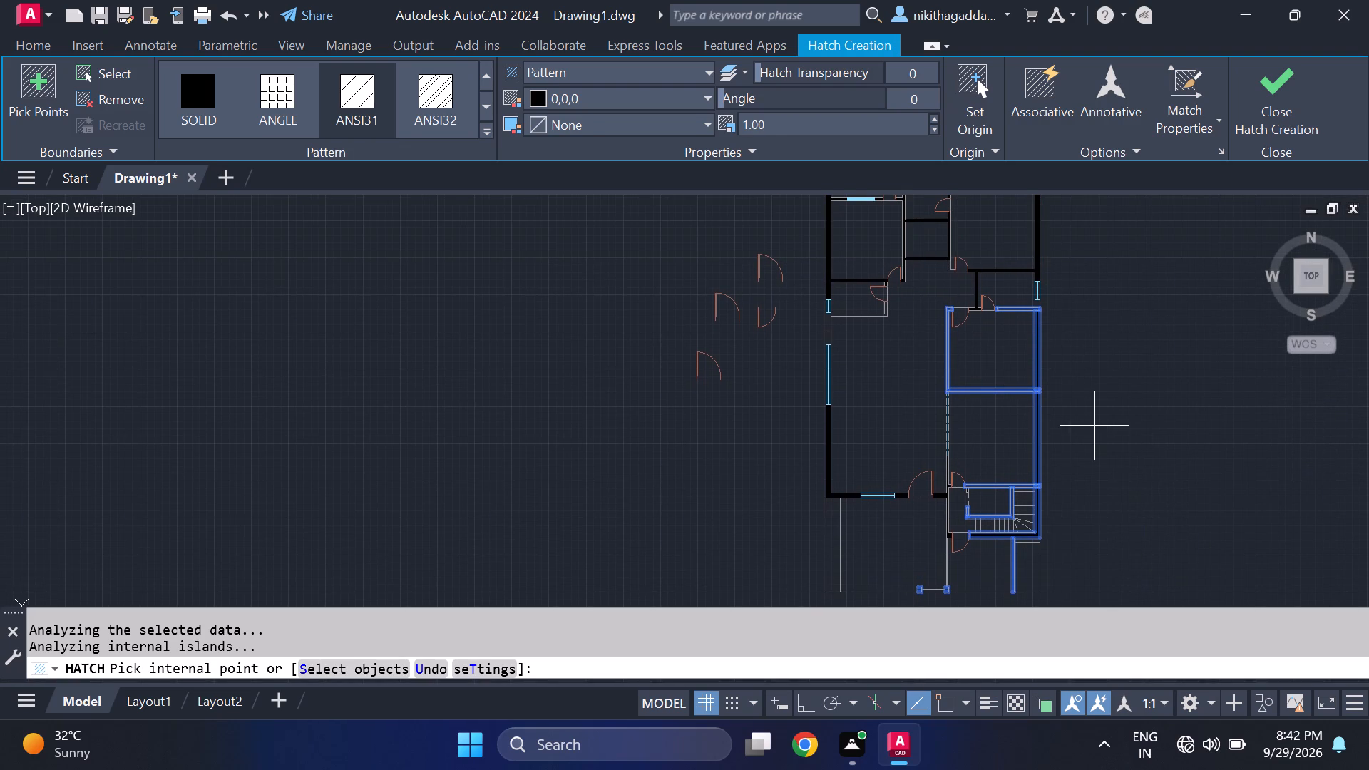
middle_drag(1093, 431, 1085, 506)
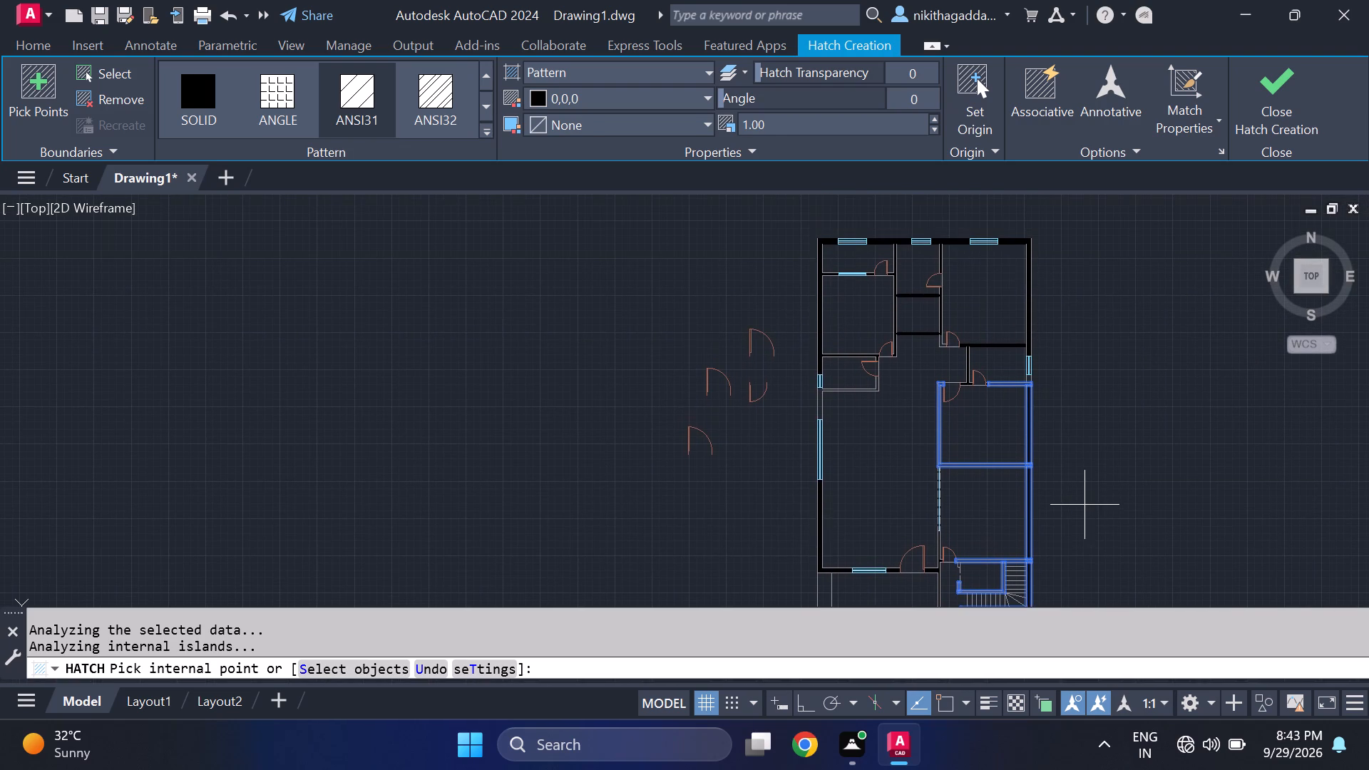
scroll(979, 348, up, 2)
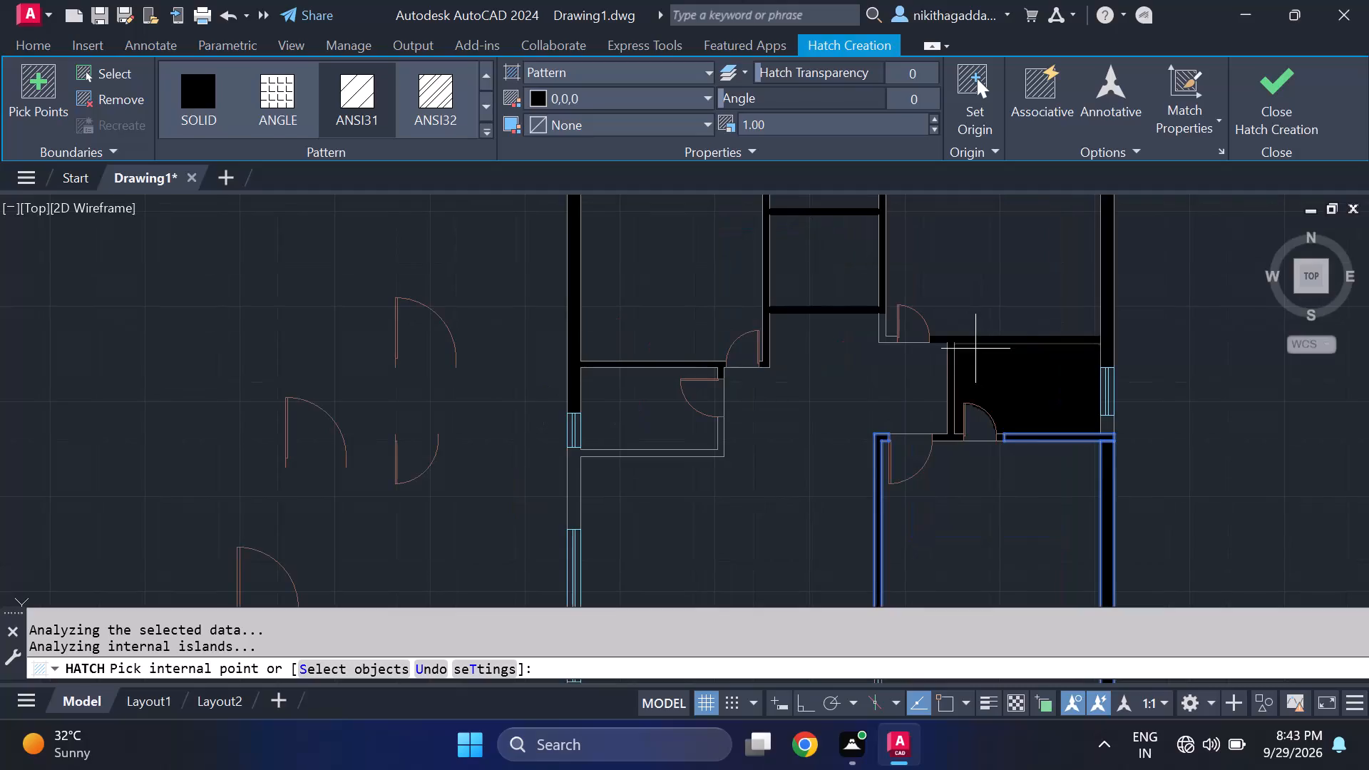
middle_drag(1164, 324, 1171, 387)
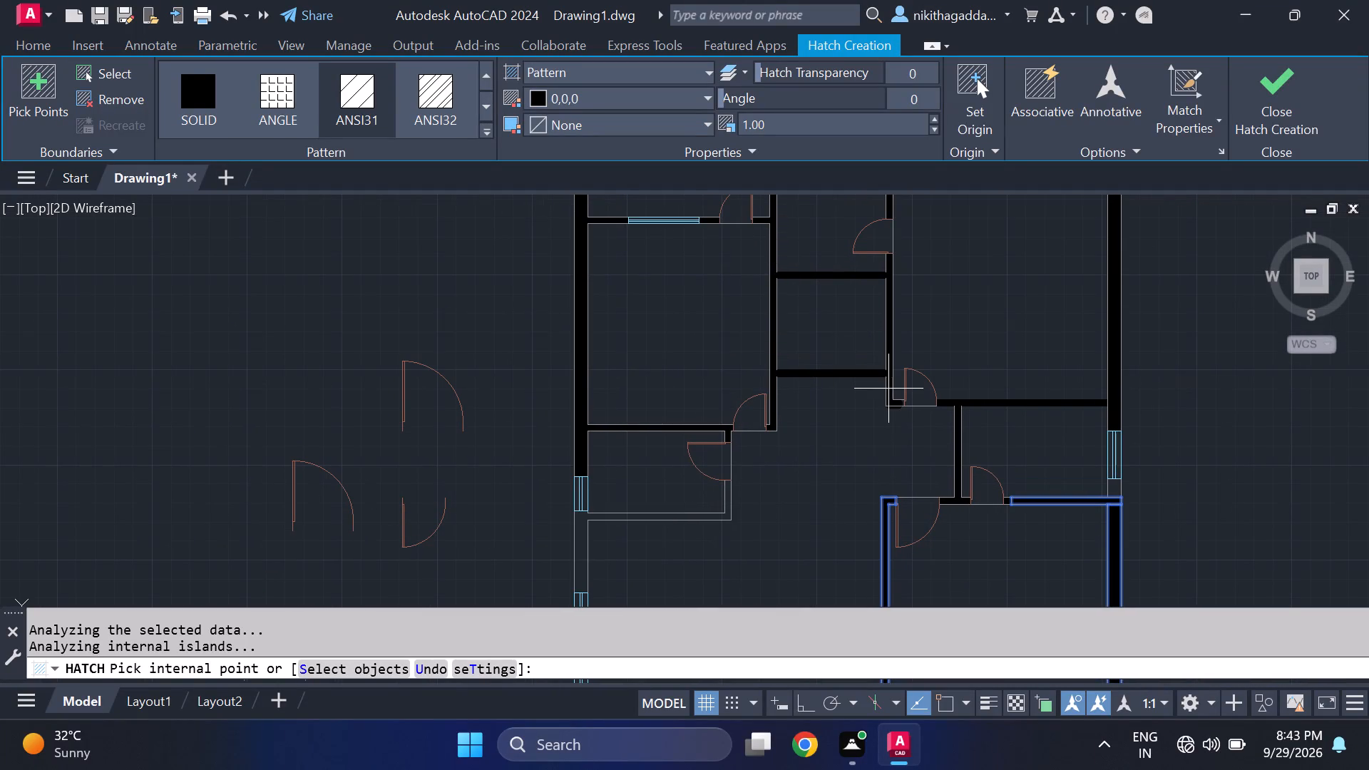
click(888, 388)
Hatch the west exterior wall between its two windows with the small west room's south wall, and finish the hatch.
middle_drag(1008, 329, 1090, 393)
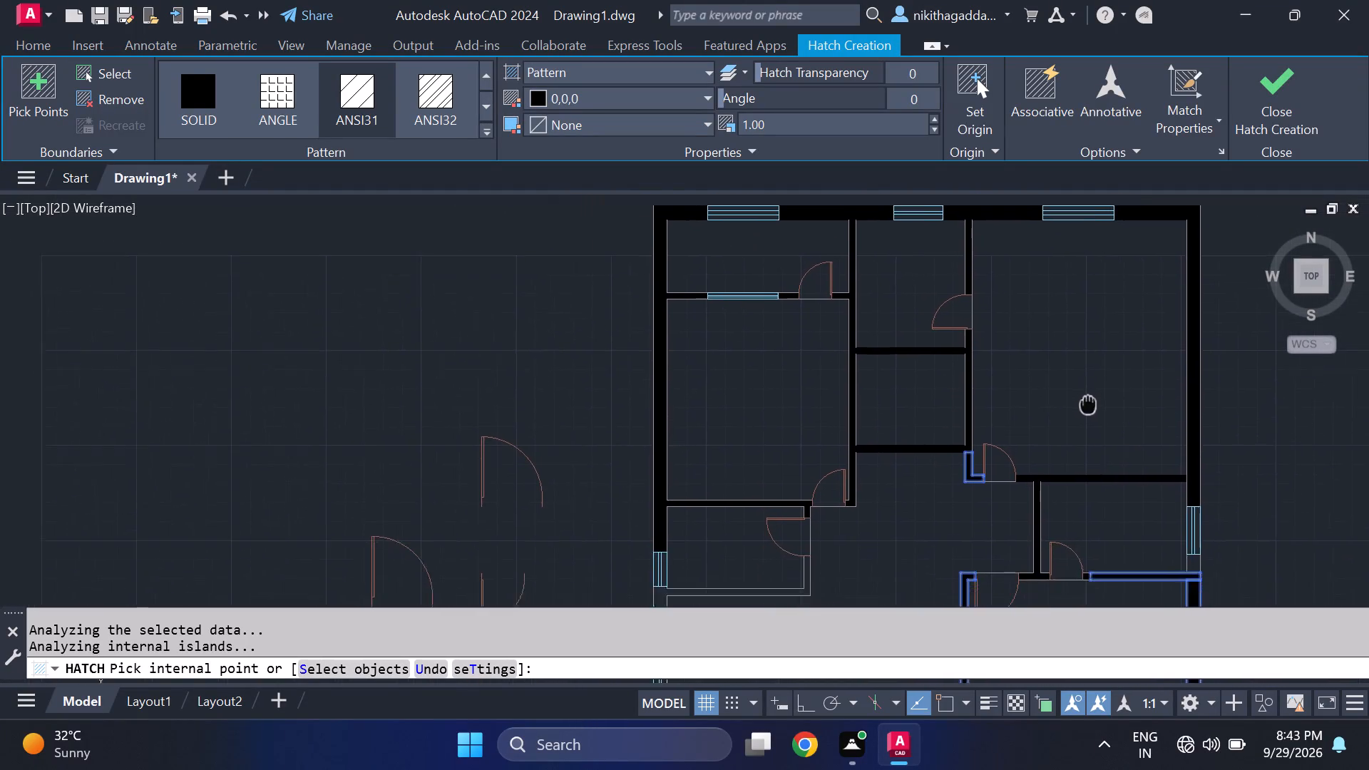
middle_drag(1090, 393, 1097, 324)
middle_drag(732, 473, 761, 411)
middle_click(761, 411)
click(699, 474)
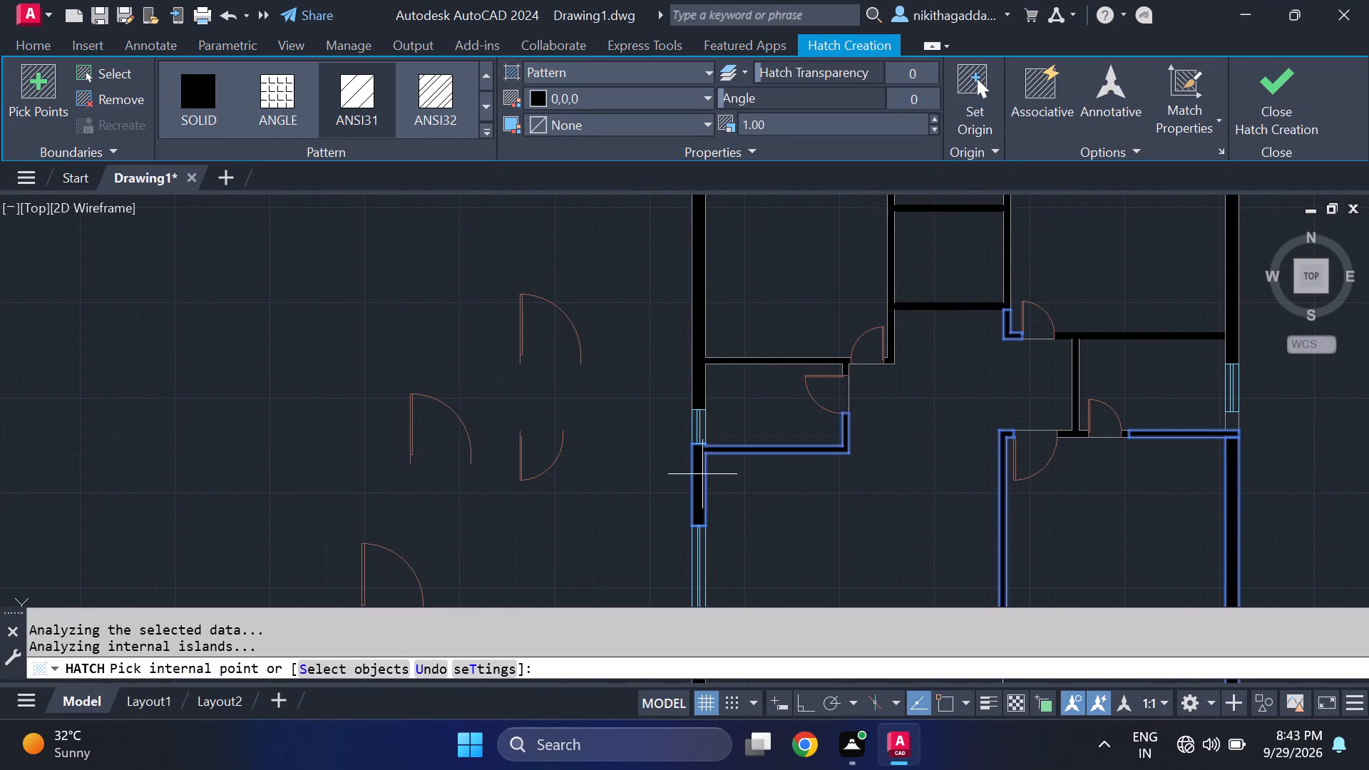
scroll(821, 496, down, 4)
middle_drag(844, 549, 819, 432)
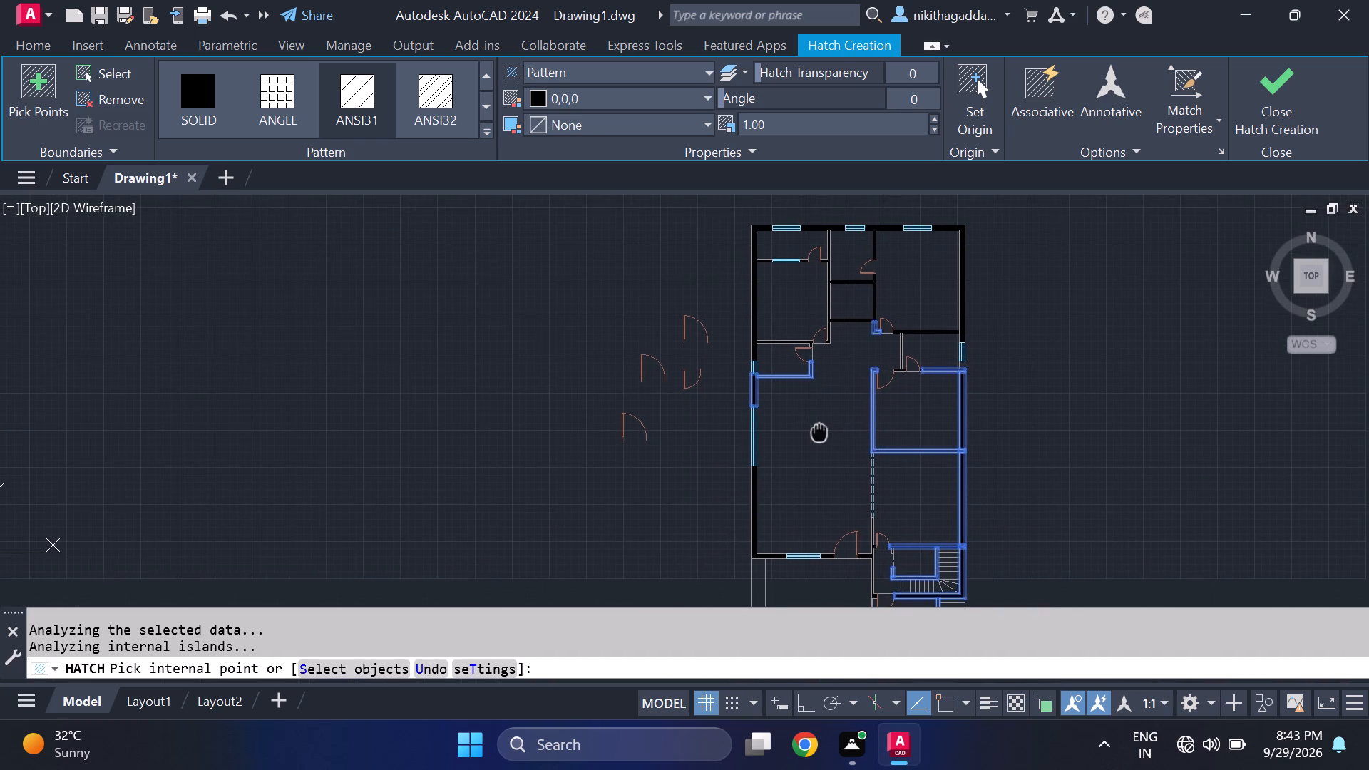
middle_drag(819, 432, 829, 483)
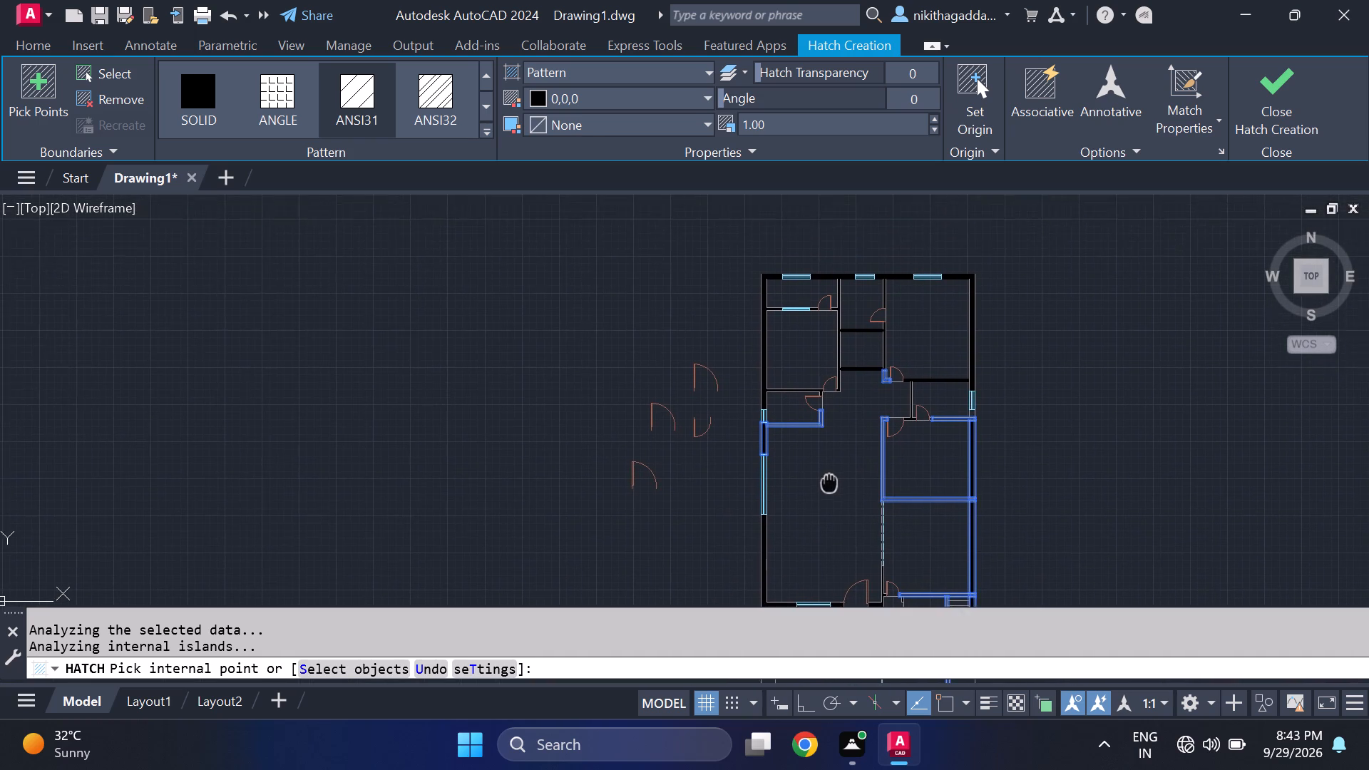
middle_drag(829, 483, 826, 488)
scroll(847, 378, up, 2)
click(1265, 140)
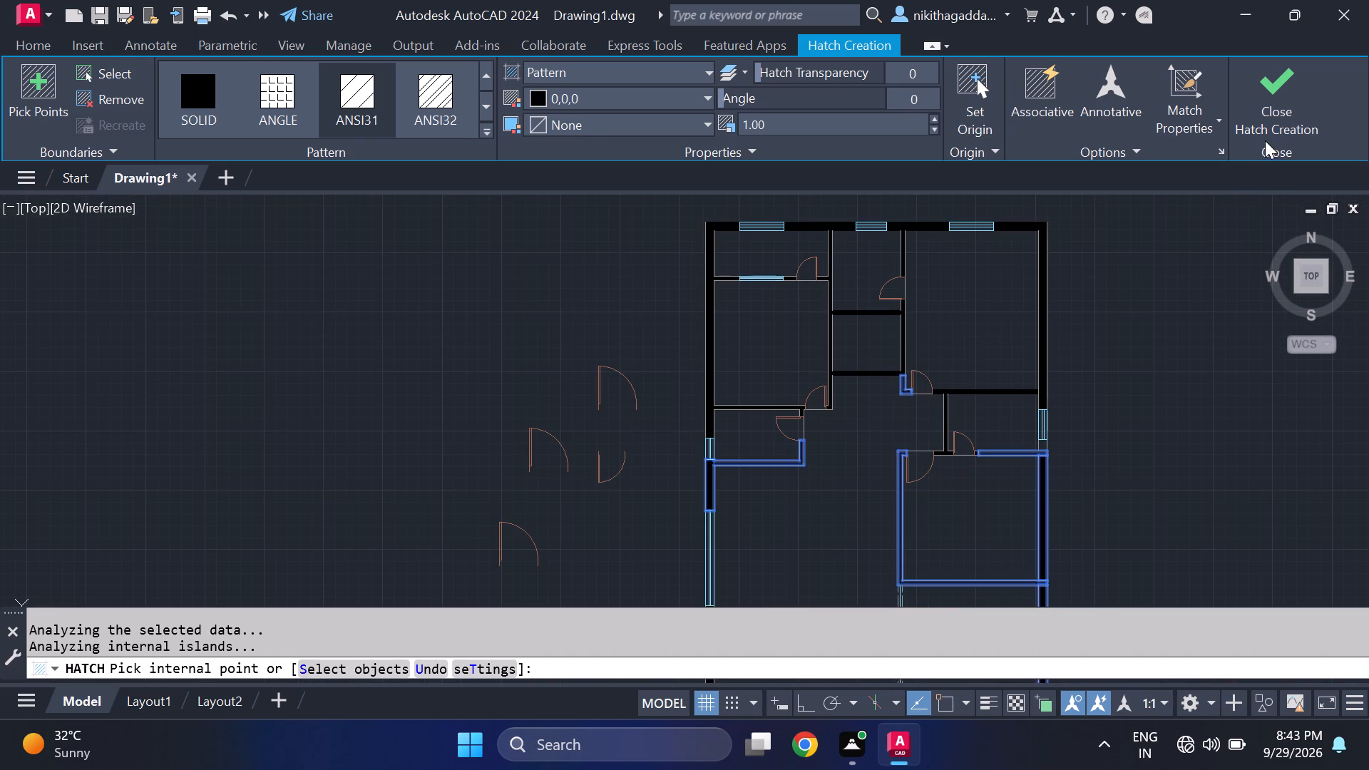
click(1279, 114)
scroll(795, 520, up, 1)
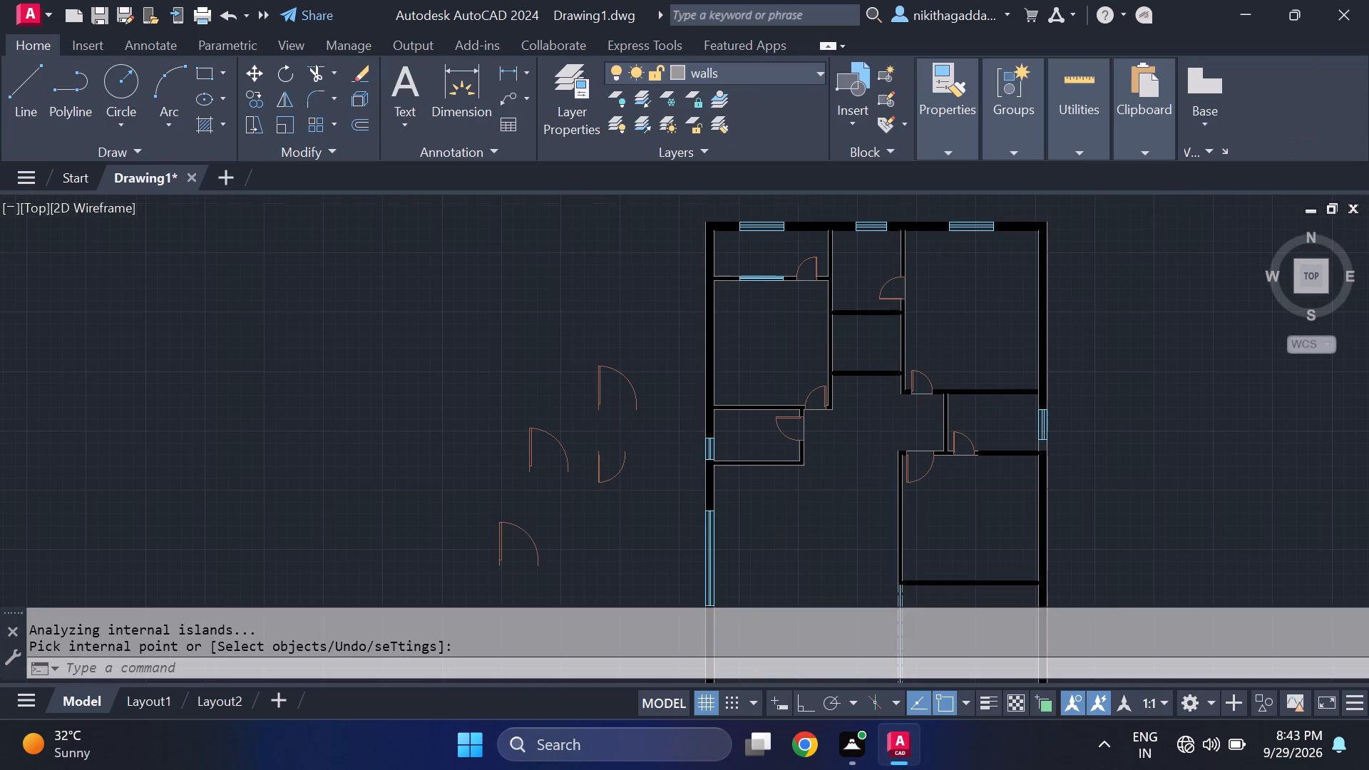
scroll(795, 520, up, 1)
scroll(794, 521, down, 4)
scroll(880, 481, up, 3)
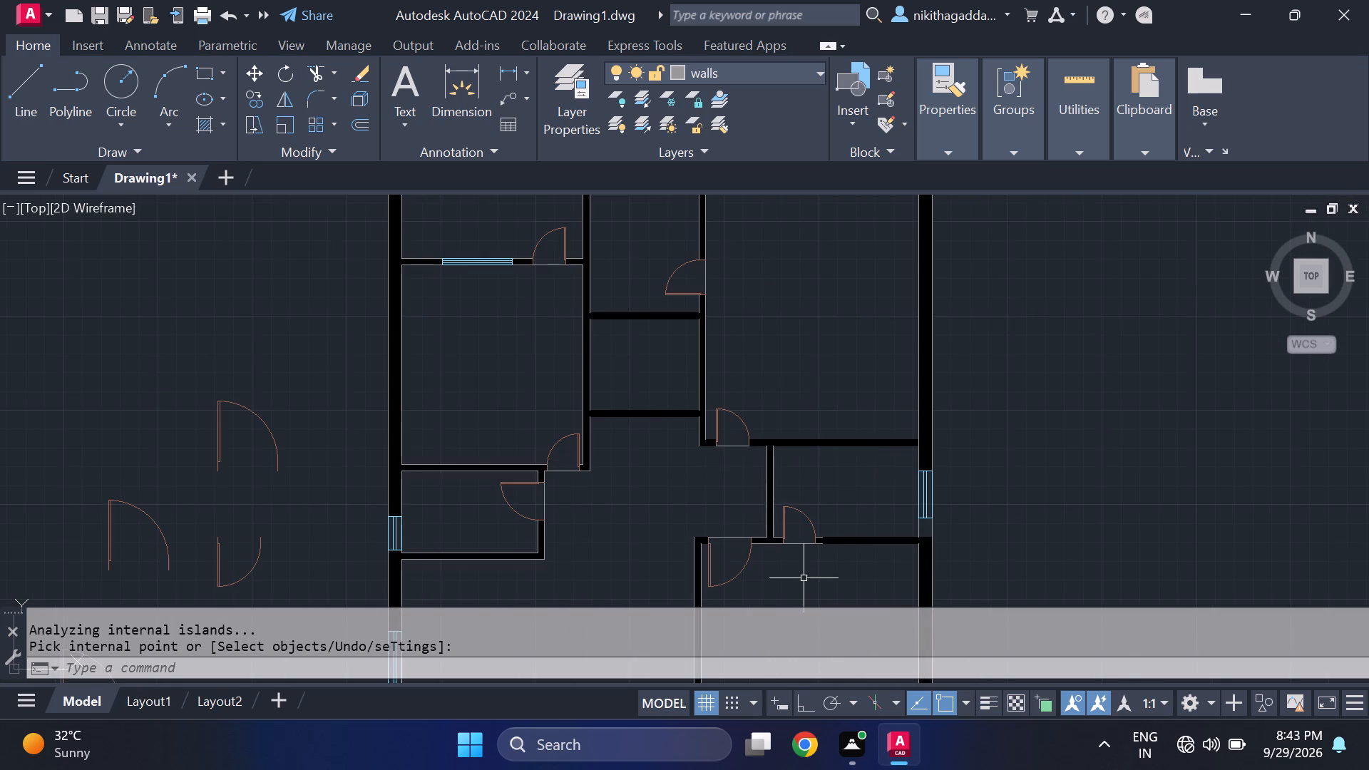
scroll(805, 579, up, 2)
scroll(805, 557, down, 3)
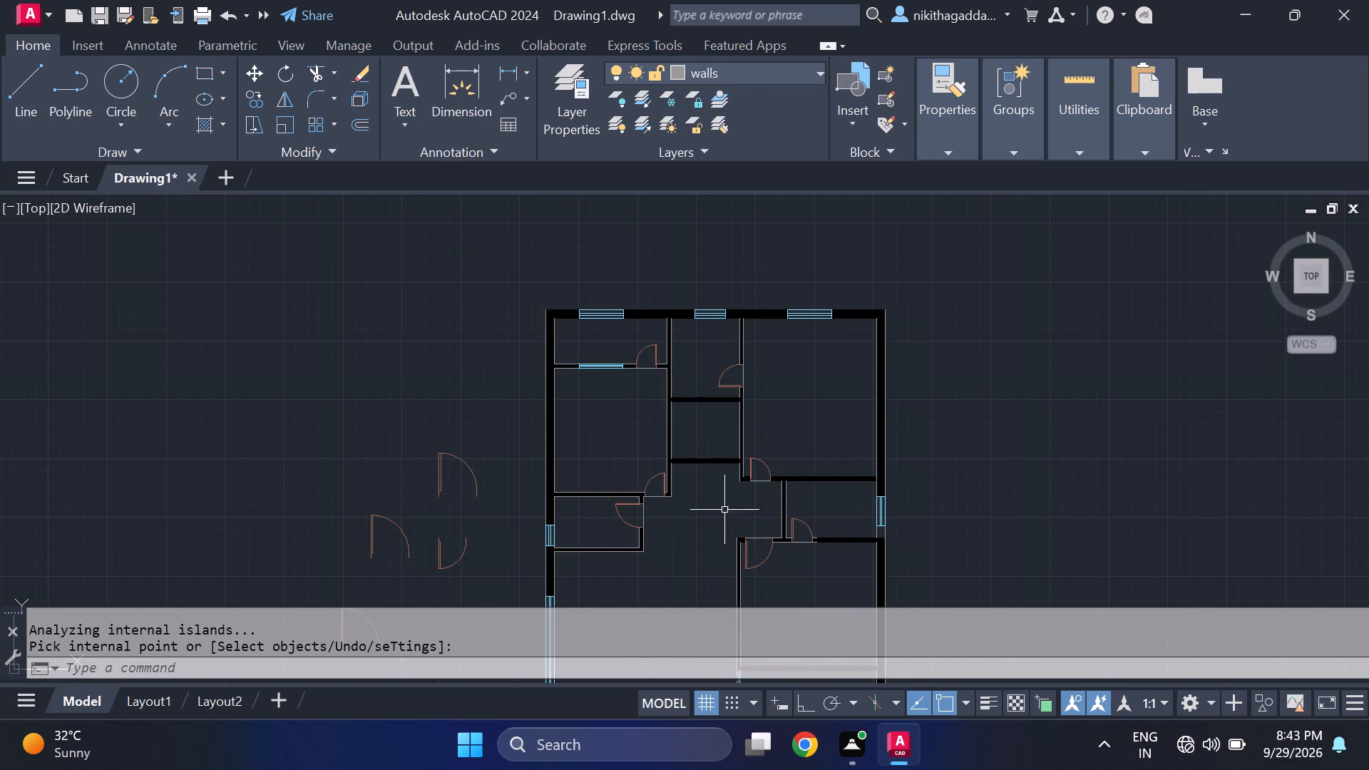
Inspect the wall hatching across the whole plan, from the north rooms to the staircase, for inconsistent or missing fills.
scroll(691, 453, up, 2)
scroll(691, 453, down, 1)
middle_drag(719, 527, 732, 401)
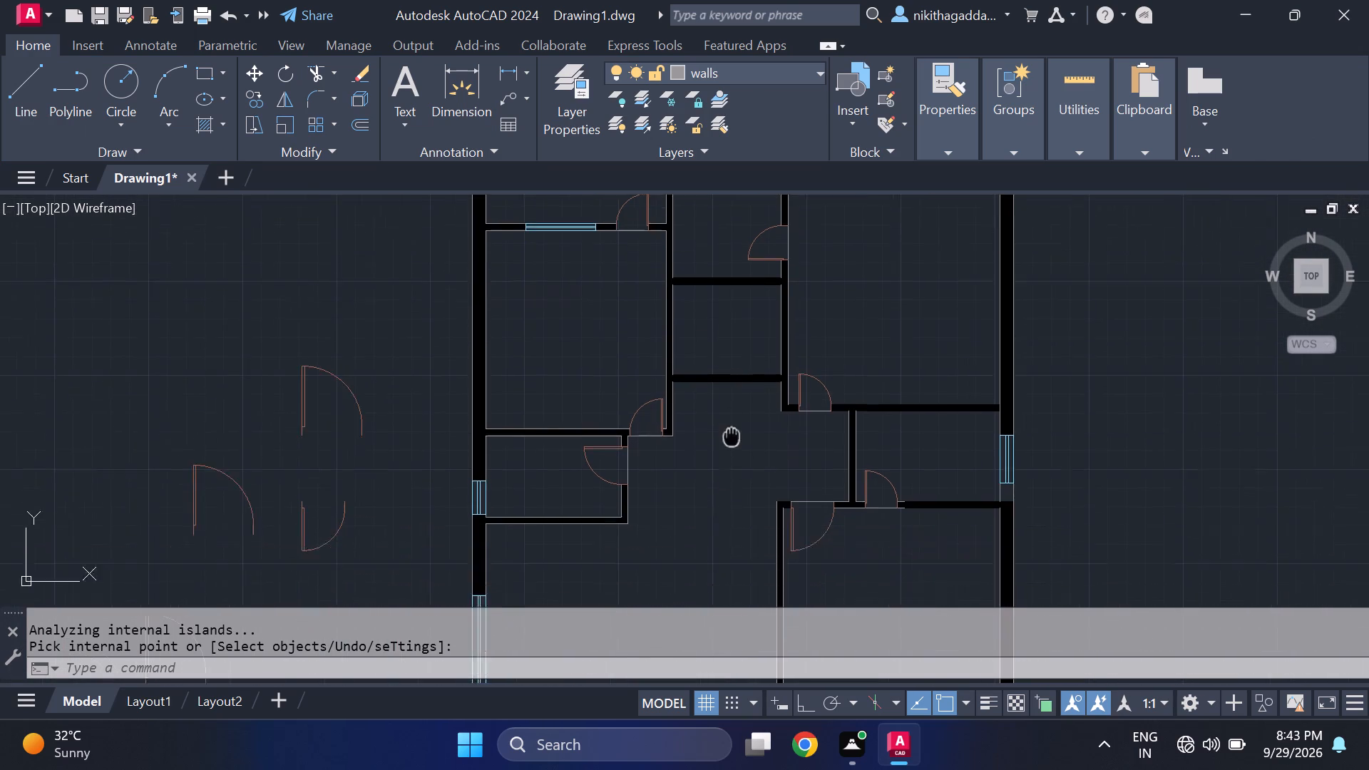
middle_drag(732, 401, 737, 339)
scroll(744, 388, down, 2)
middle_drag(757, 528, 749, 368)
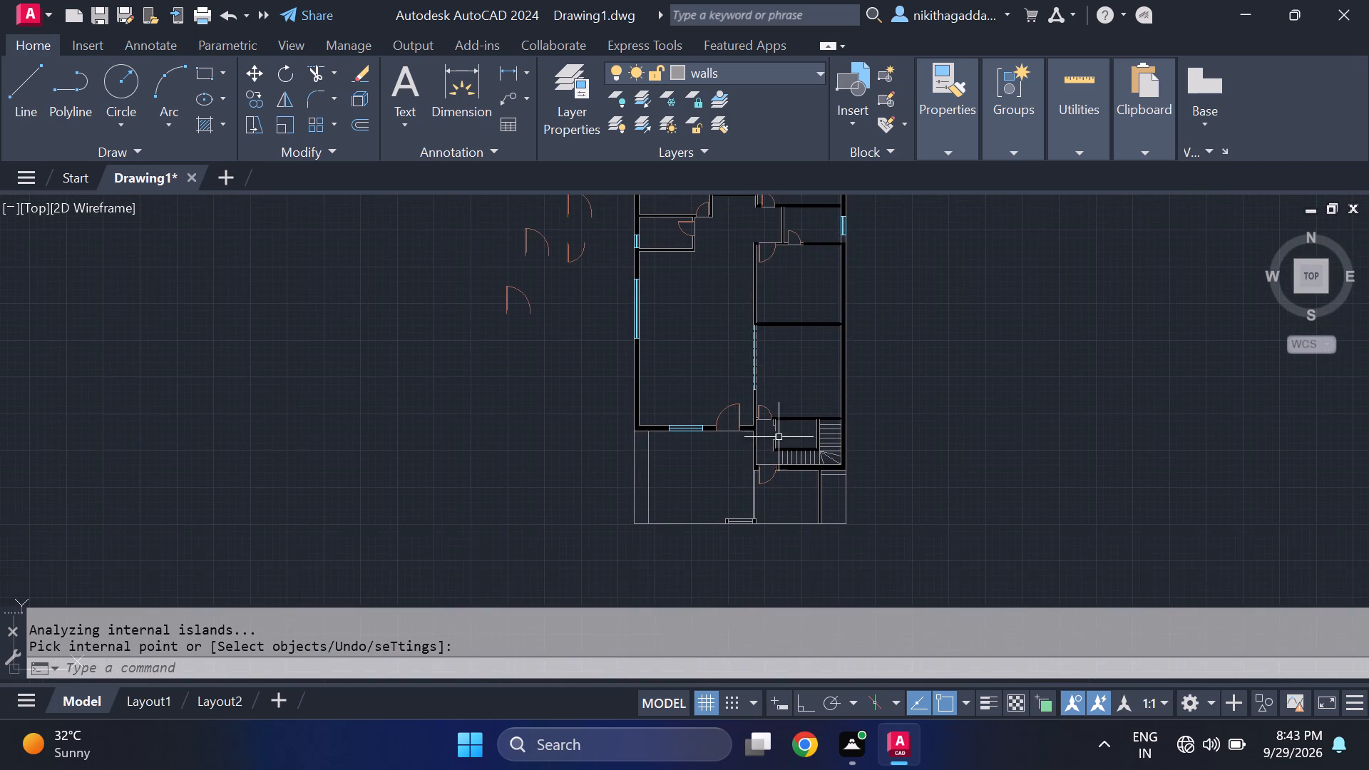
scroll(780, 446, up, 2)
scroll(776, 458, down, 2)
middle_drag(754, 507, 754, 437)
scroll(757, 422, up, 1)
middle_drag(724, 387, 697, 528)
middle_drag(723, 427, 724, 435)
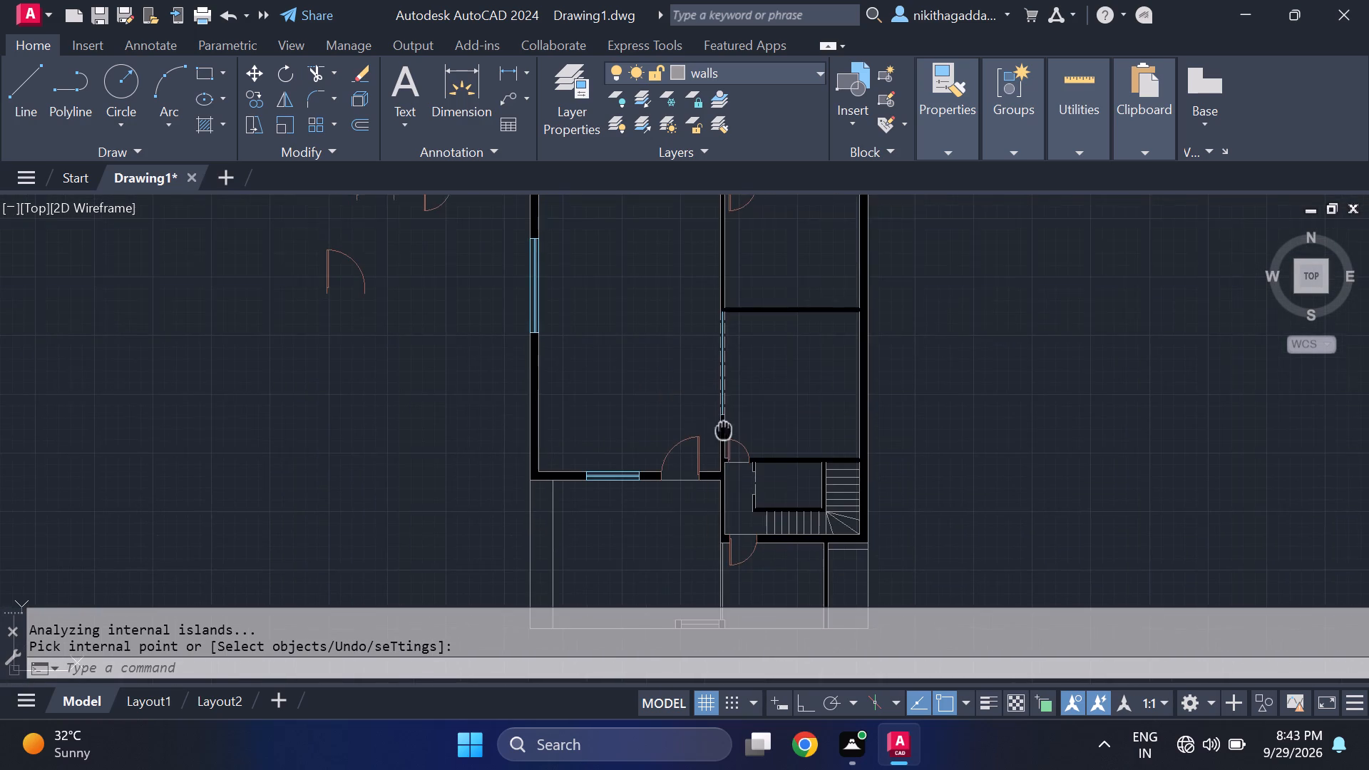
middle_drag(724, 435, 725, 514)
middle_drag(728, 389, 752, 515)
scroll(745, 411, up, 2)
scroll(753, 404, down, 1)
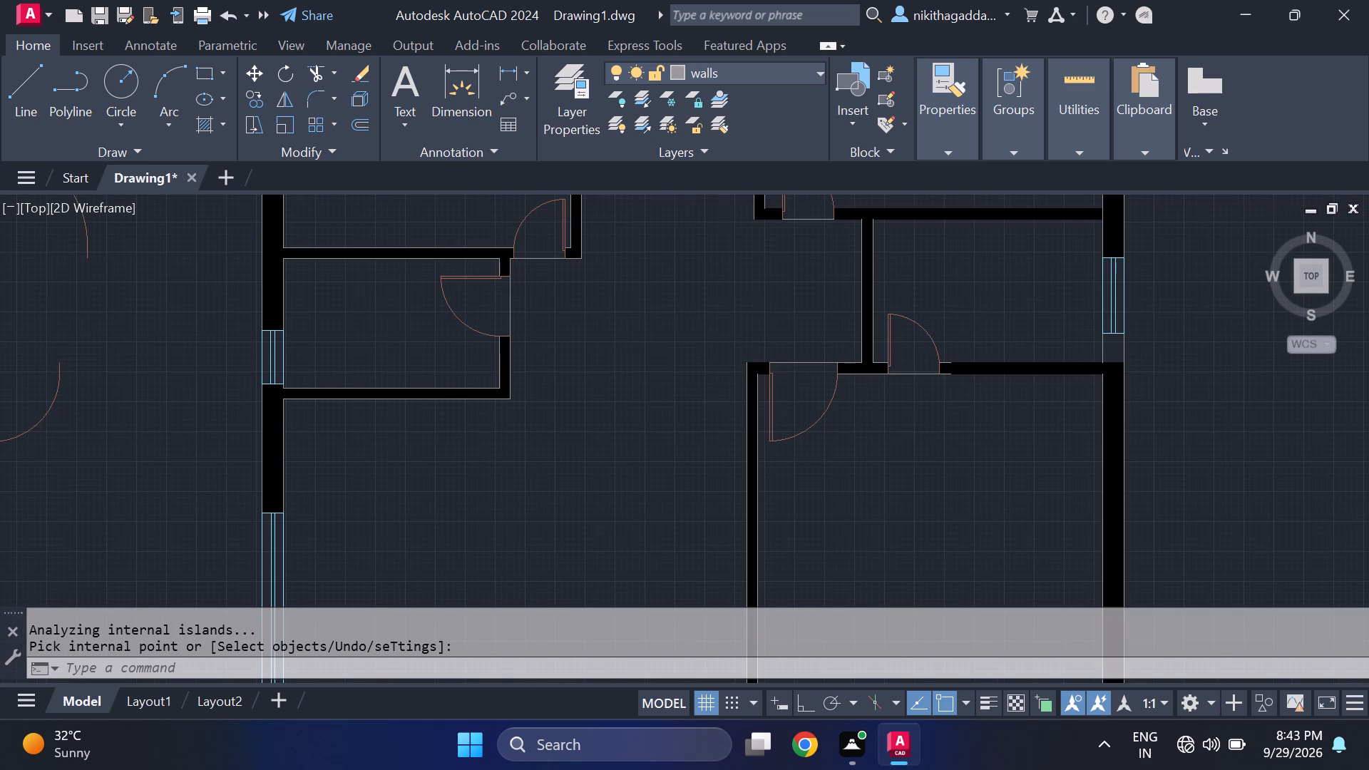
scroll(863, 404, down, 2)
scroll(896, 444, up, 2)
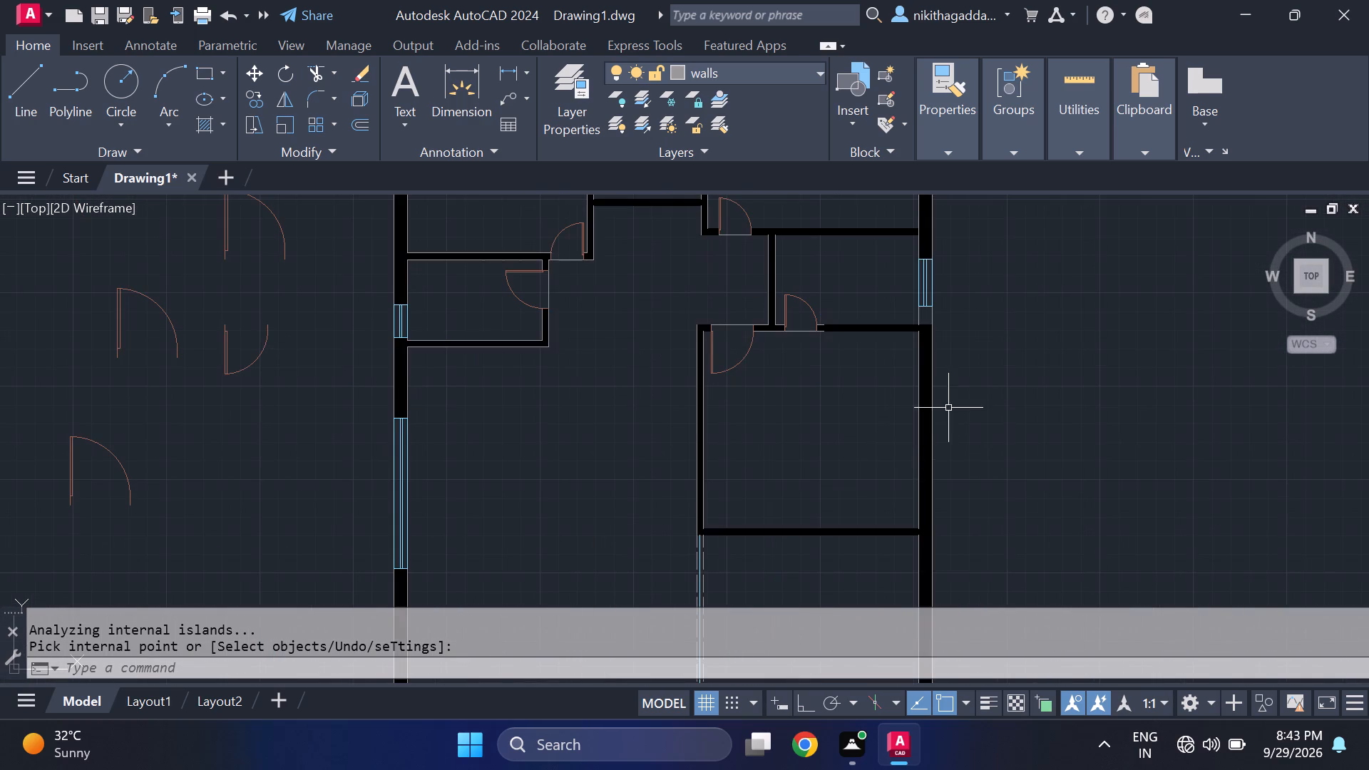
scroll(893, 269, up, 3)
scroll(957, 341, down, 3)
scroll(995, 402, down, 2)
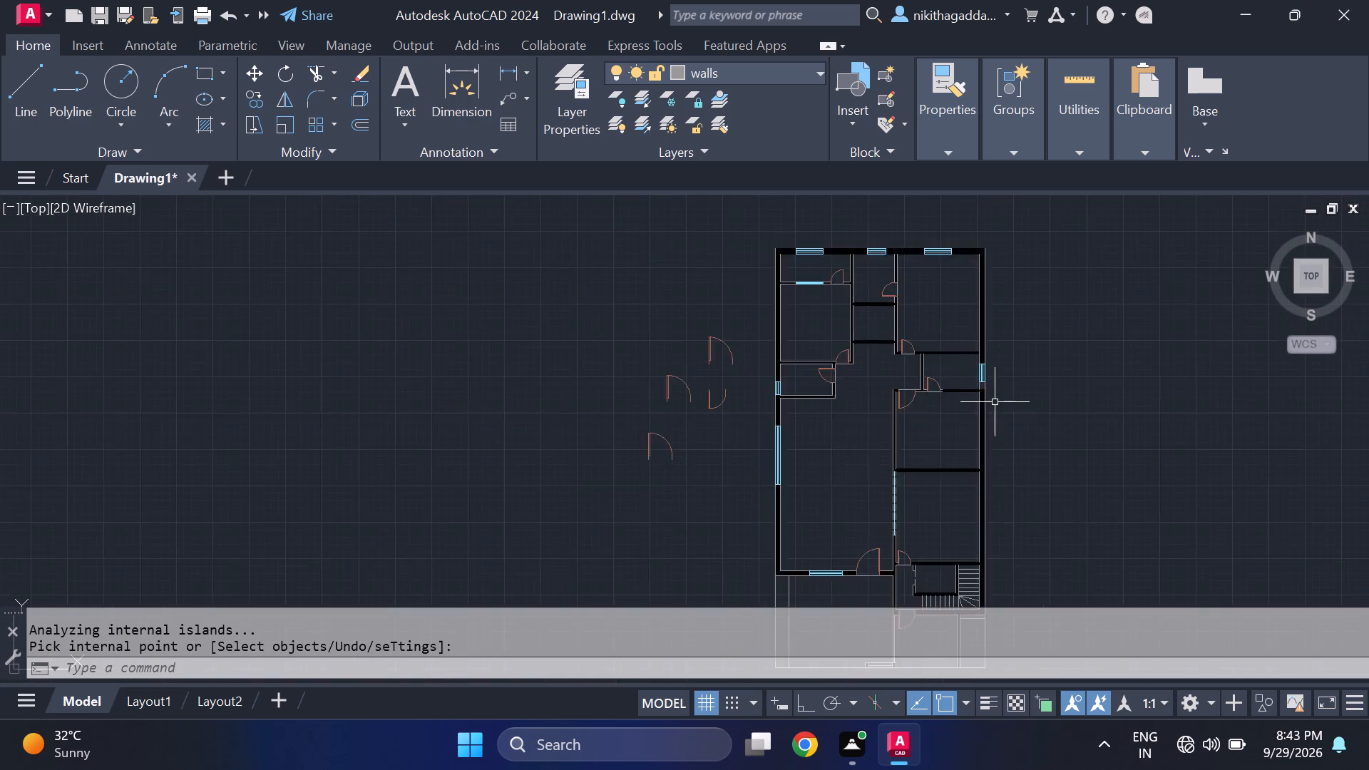
scroll(995, 402, down, 1)
Change the hatch of the west exterior wall south of the large window to the SOLID pattern.
scroll(988, 481, up, 3)
scroll(423, 523, up, 3)
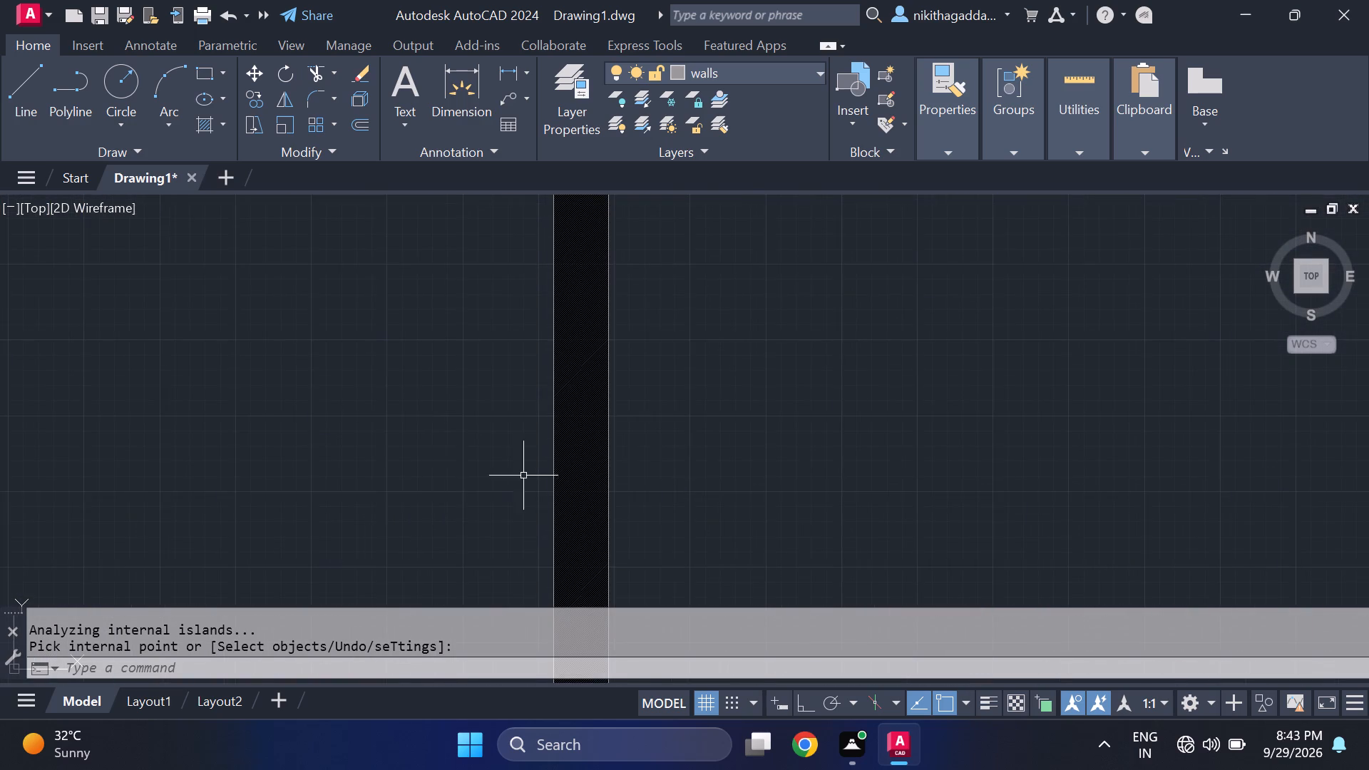
scroll(572, 464, up, 4)
click(569, 464)
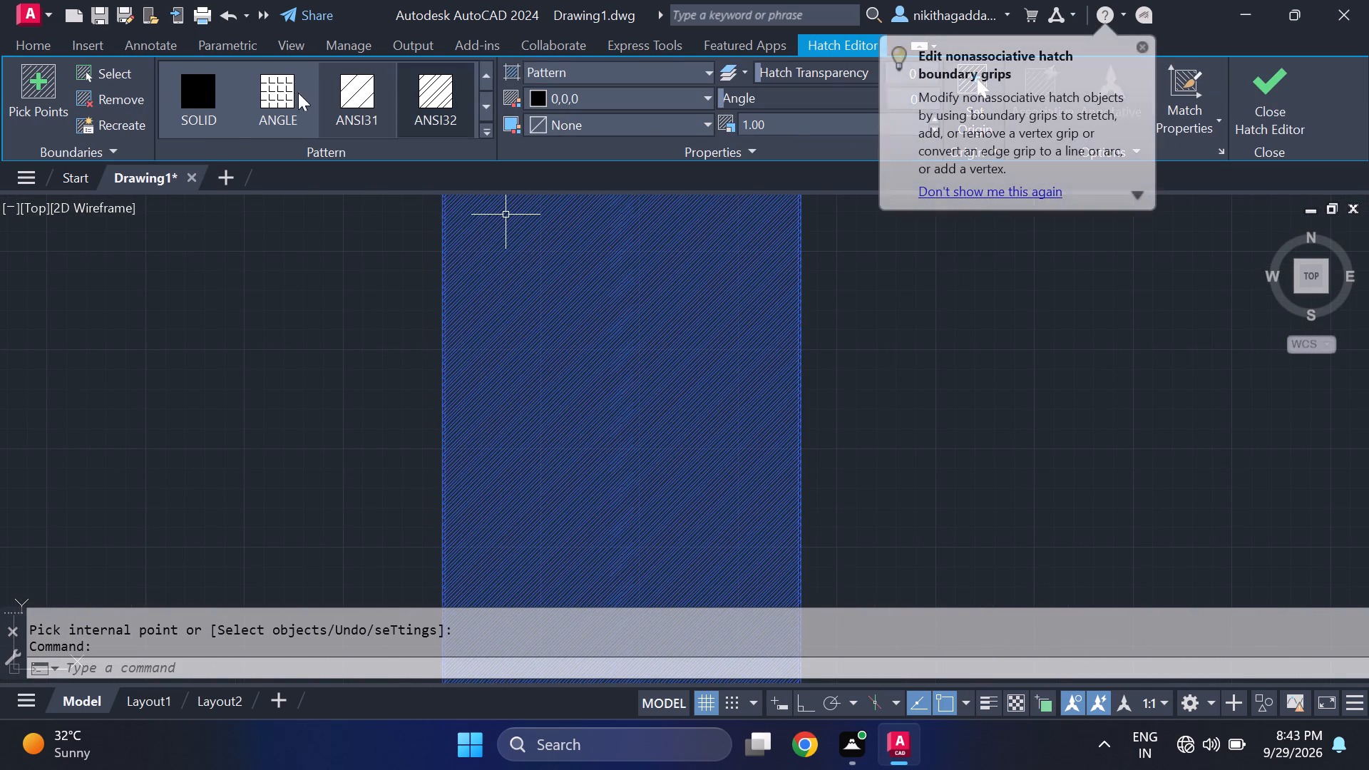
click(180, 102)
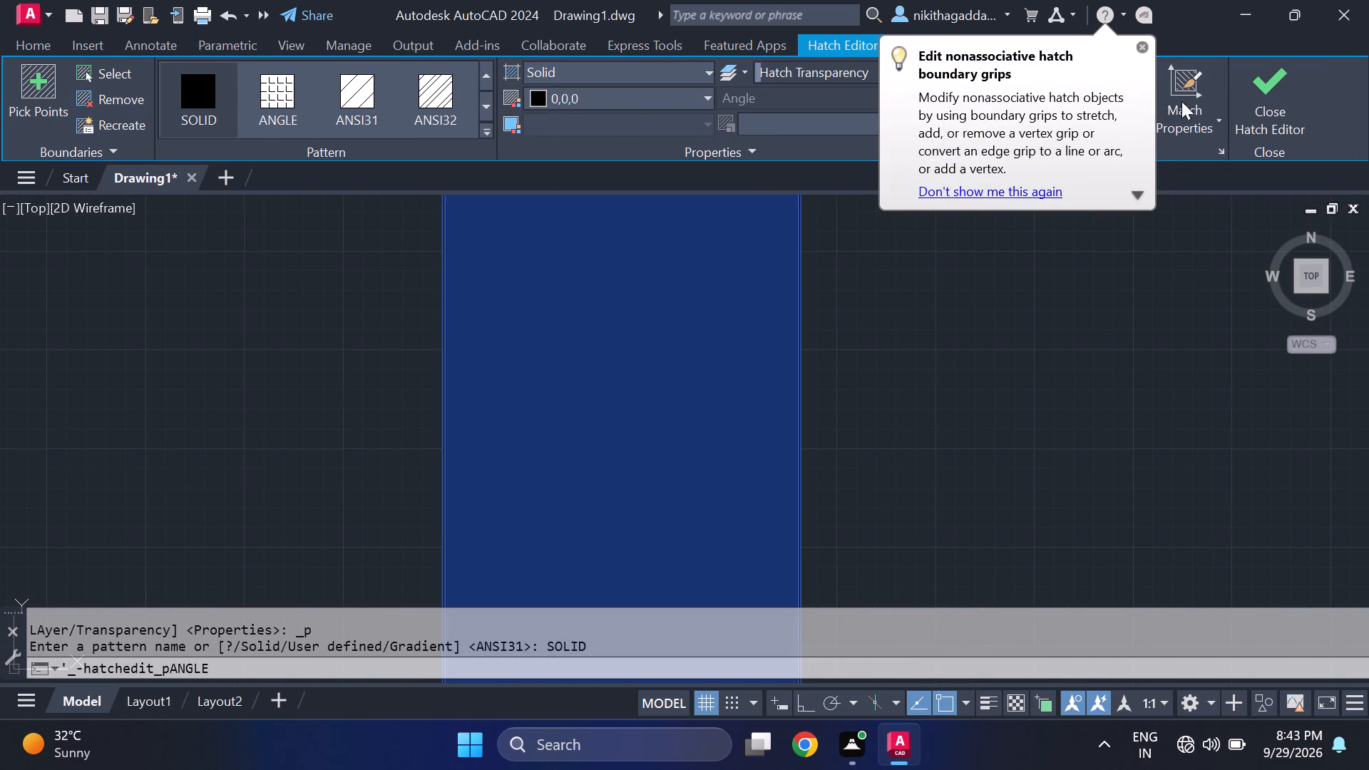
click(1279, 101)
Check the wall fills along the north rooms, the staircase area and the east side for remaining non-solid hatches.
scroll(947, 433, down, 5)
scroll(964, 538, down, 4)
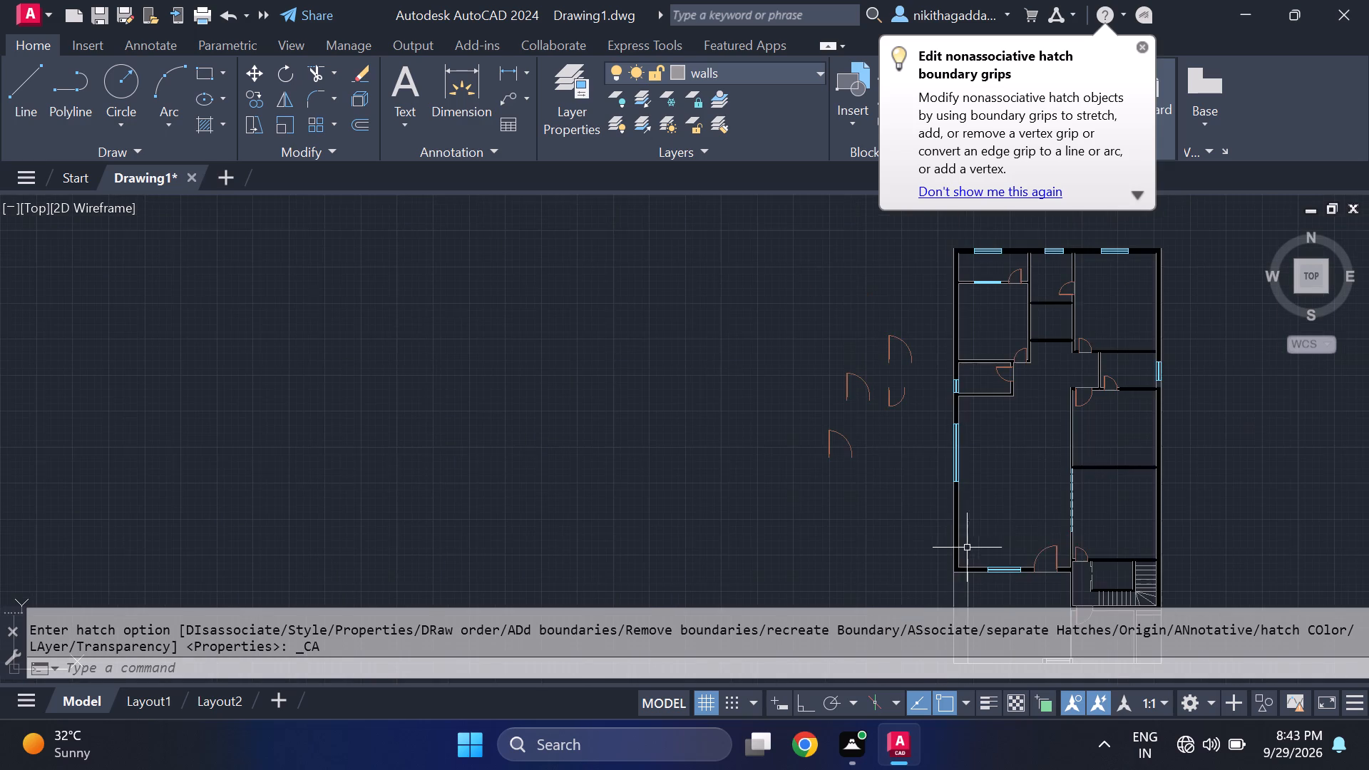
middle_drag(1009, 412, 959, 491)
scroll(1045, 316, up, 3)
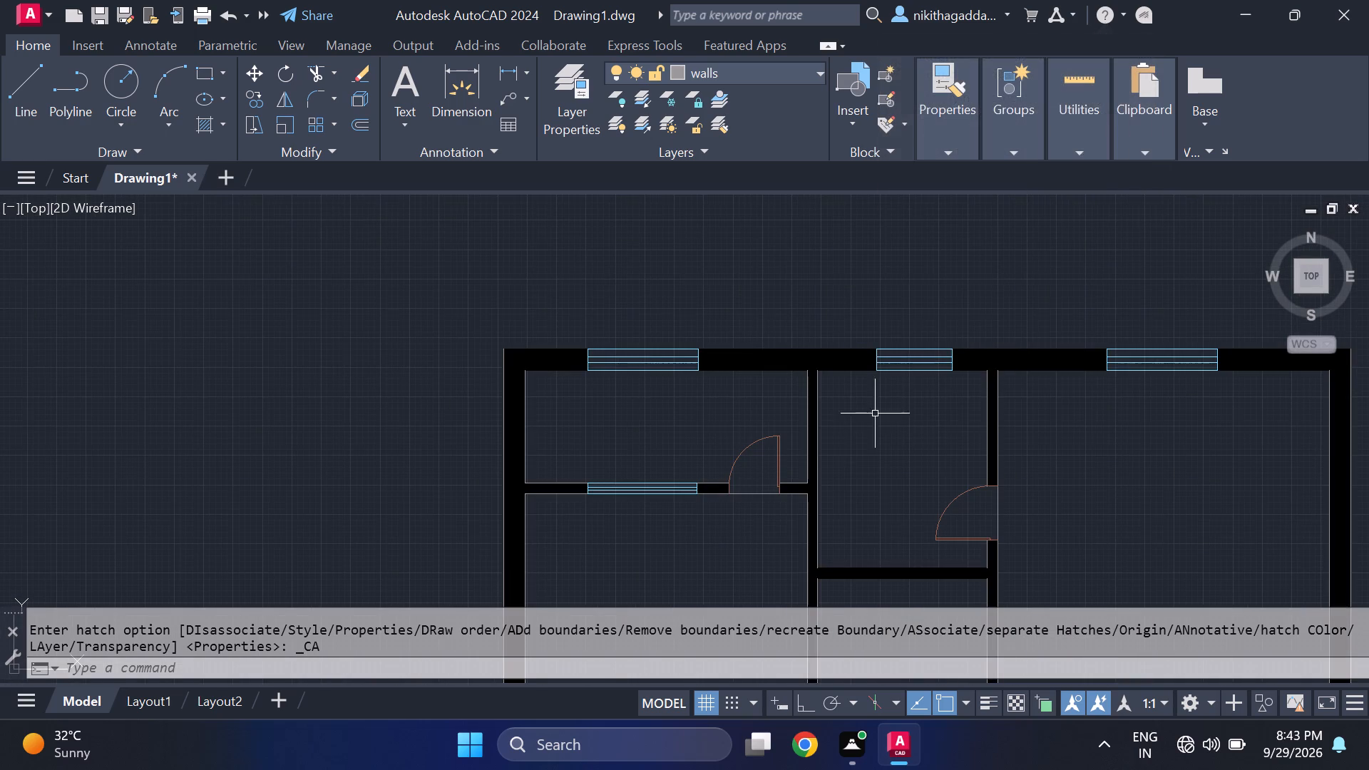
scroll(805, 456, up, 6)
scroll(828, 436, down, 9)
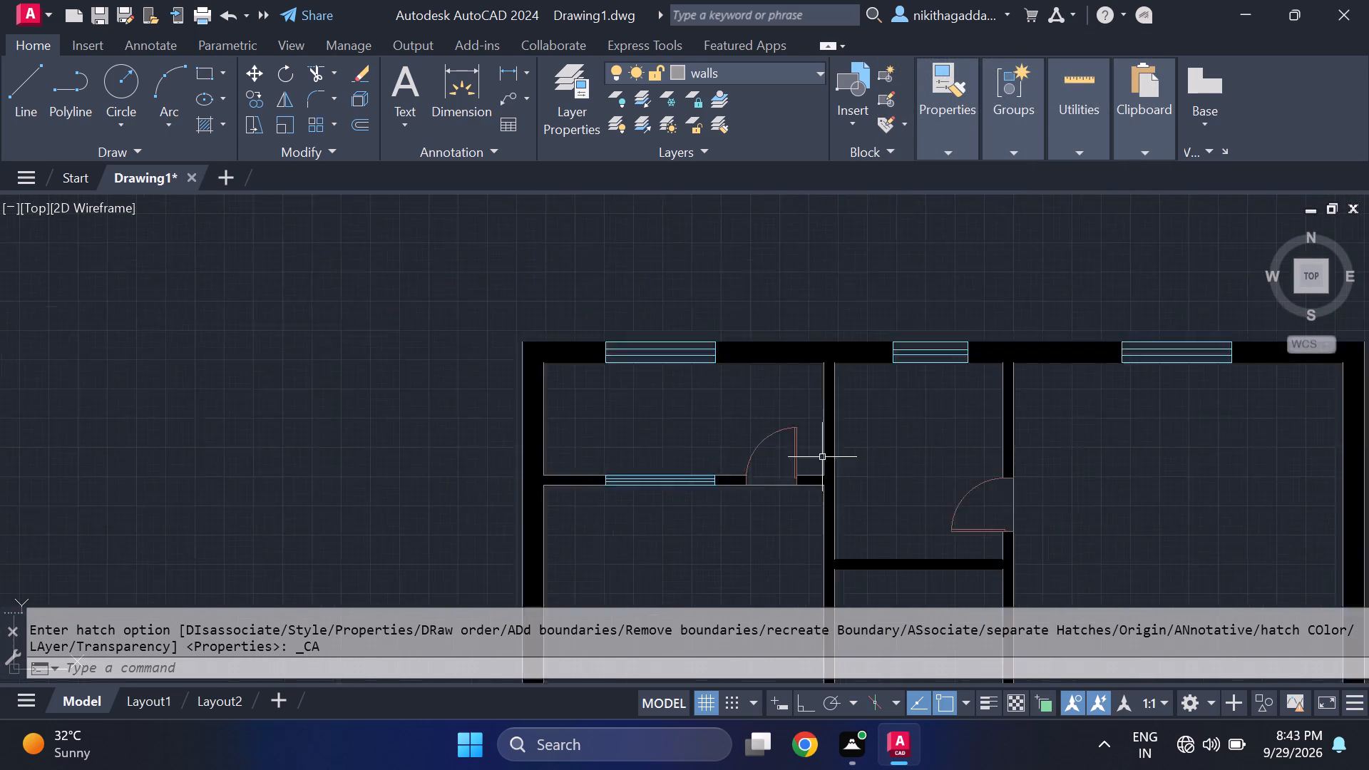
scroll(748, 459, up, 5)
scroll(751, 448, down, 6)
middle_drag(836, 505, 836, 496)
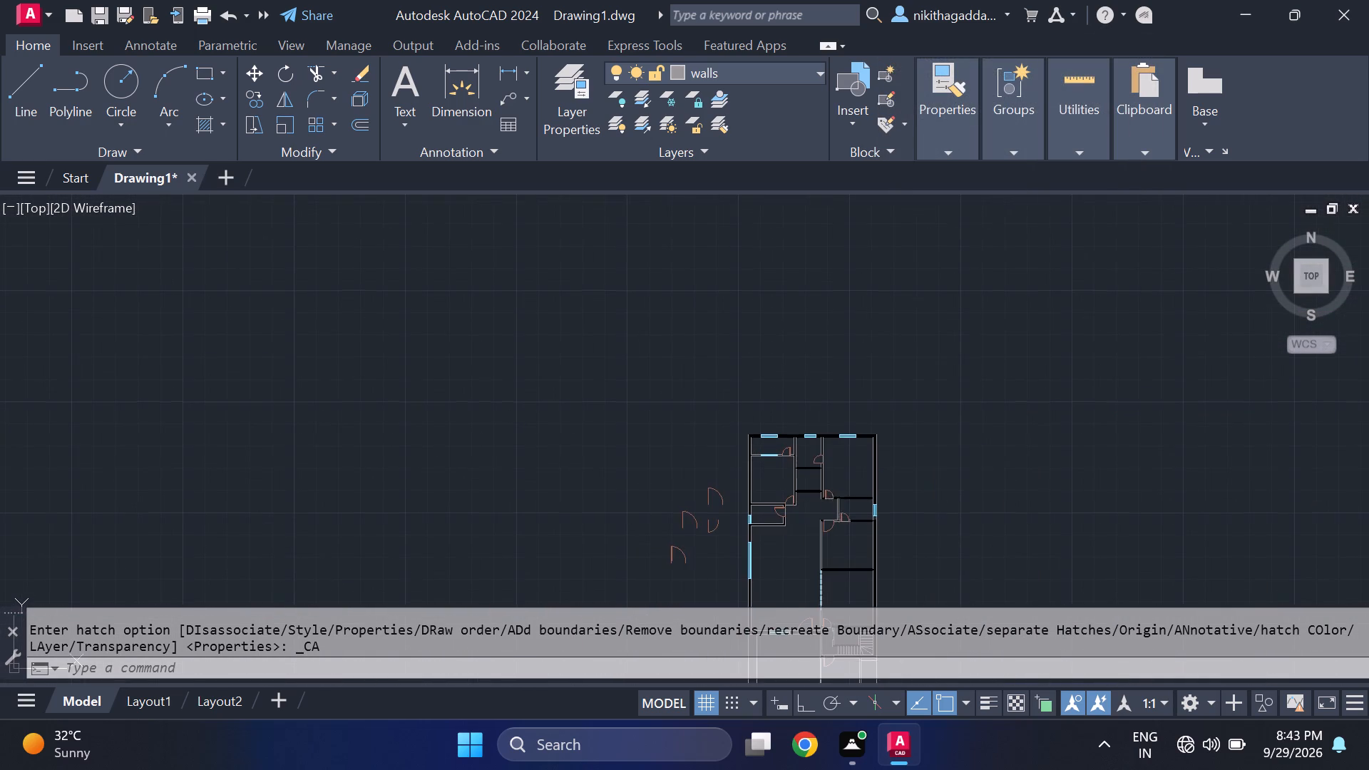
middle_drag(836, 496, 808, 381)
scroll(791, 428, up, 5)
scroll(794, 458, down, 5)
scroll(806, 513, up, 3)
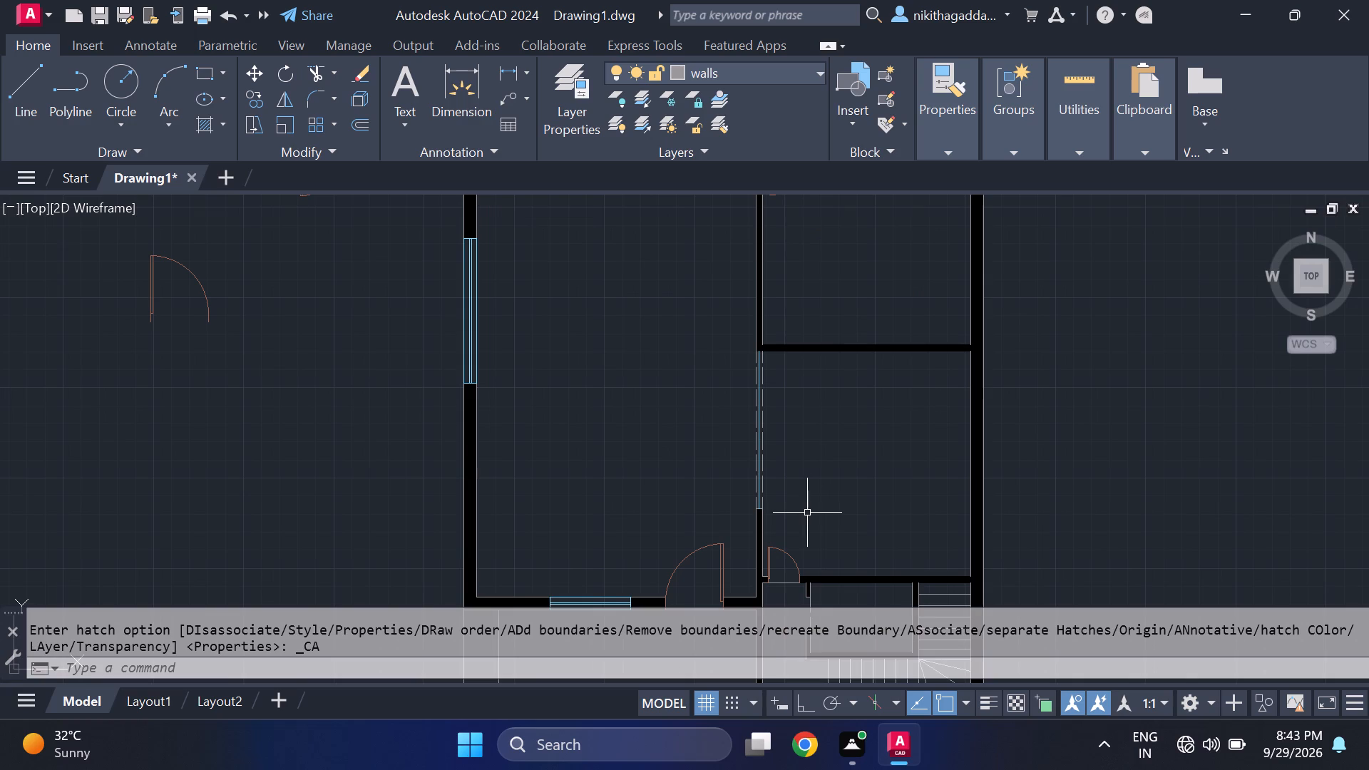
middle_drag(810, 505, 828, 361)
scroll(834, 394, up, 1)
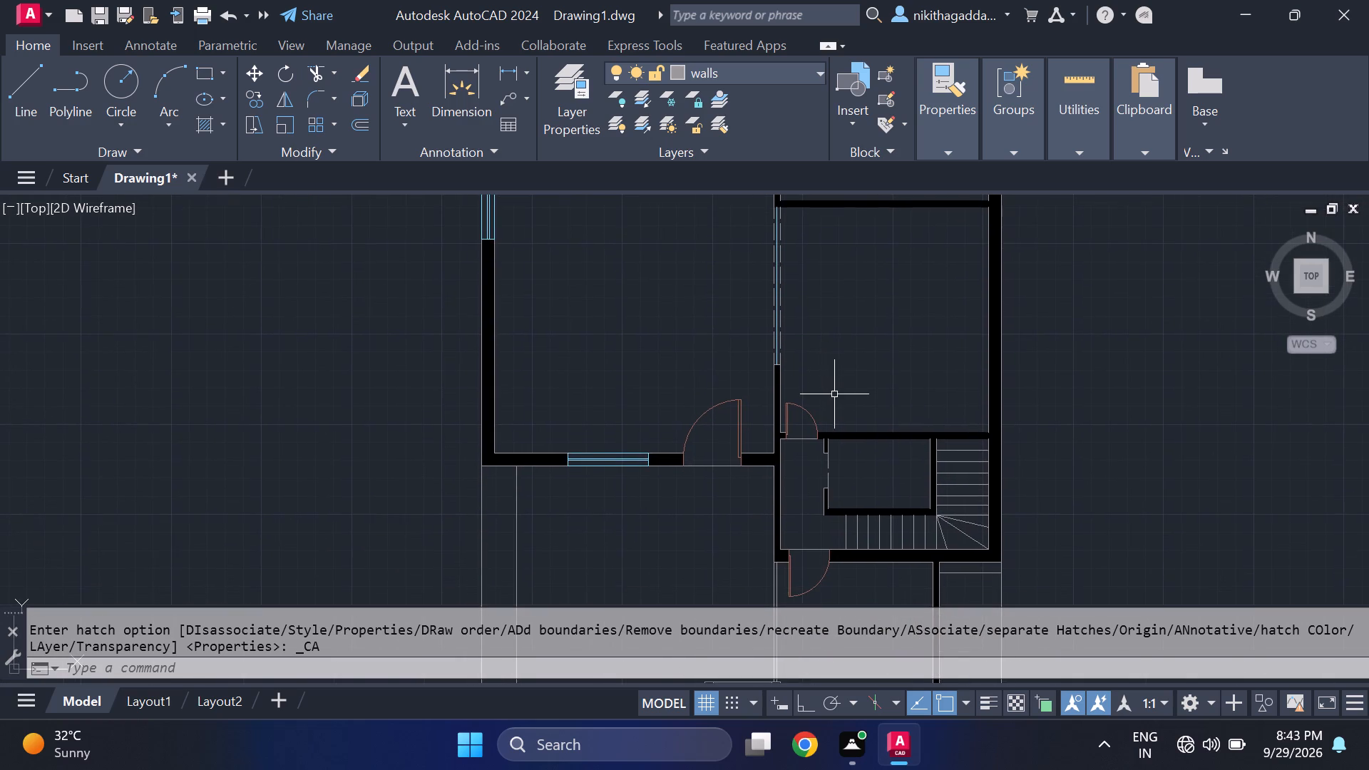
scroll(834, 394, up, 1)
scroll(836, 398, down, 3)
scroll(836, 448, up, 3)
scroll(849, 455, down, 4)
scroll(899, 499, up, 3)
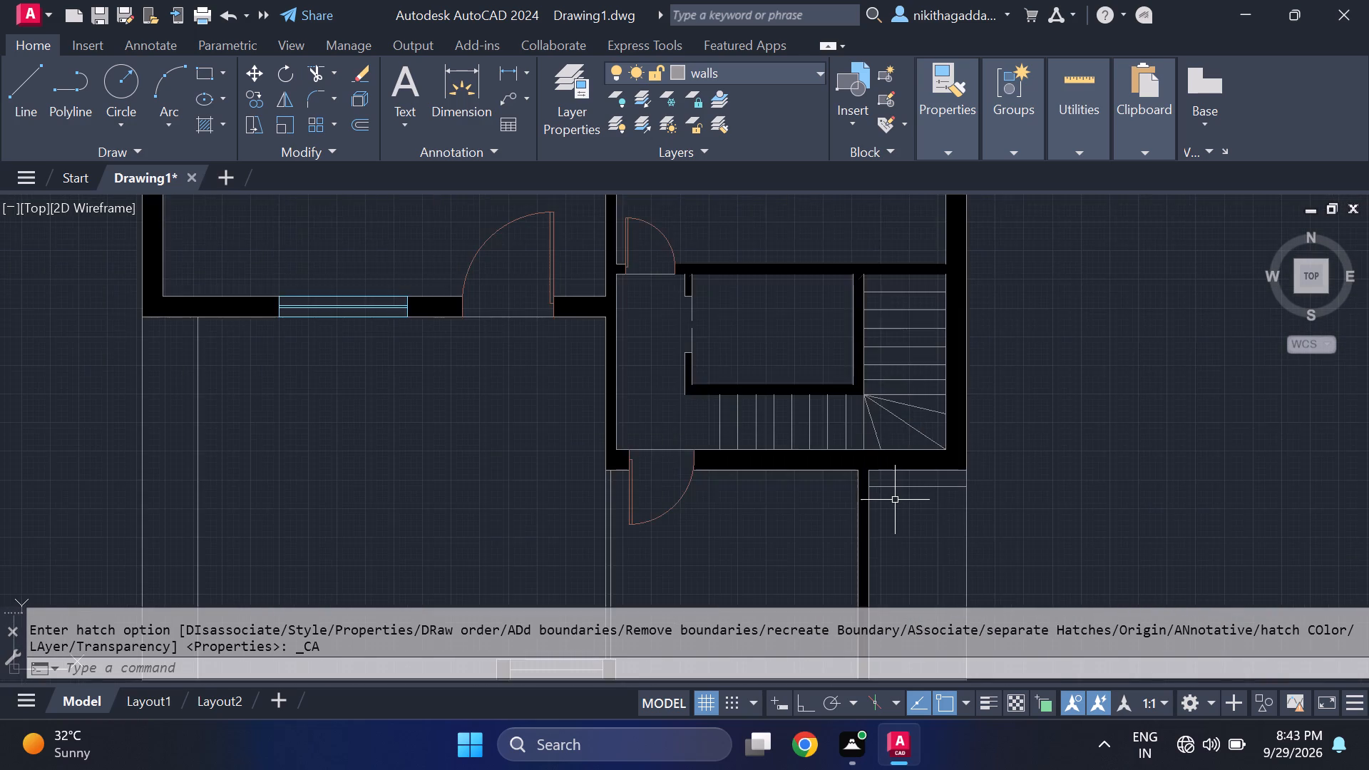
scroll(896, 500, down, 2)
middle_drag(923, 463, 906, 723)
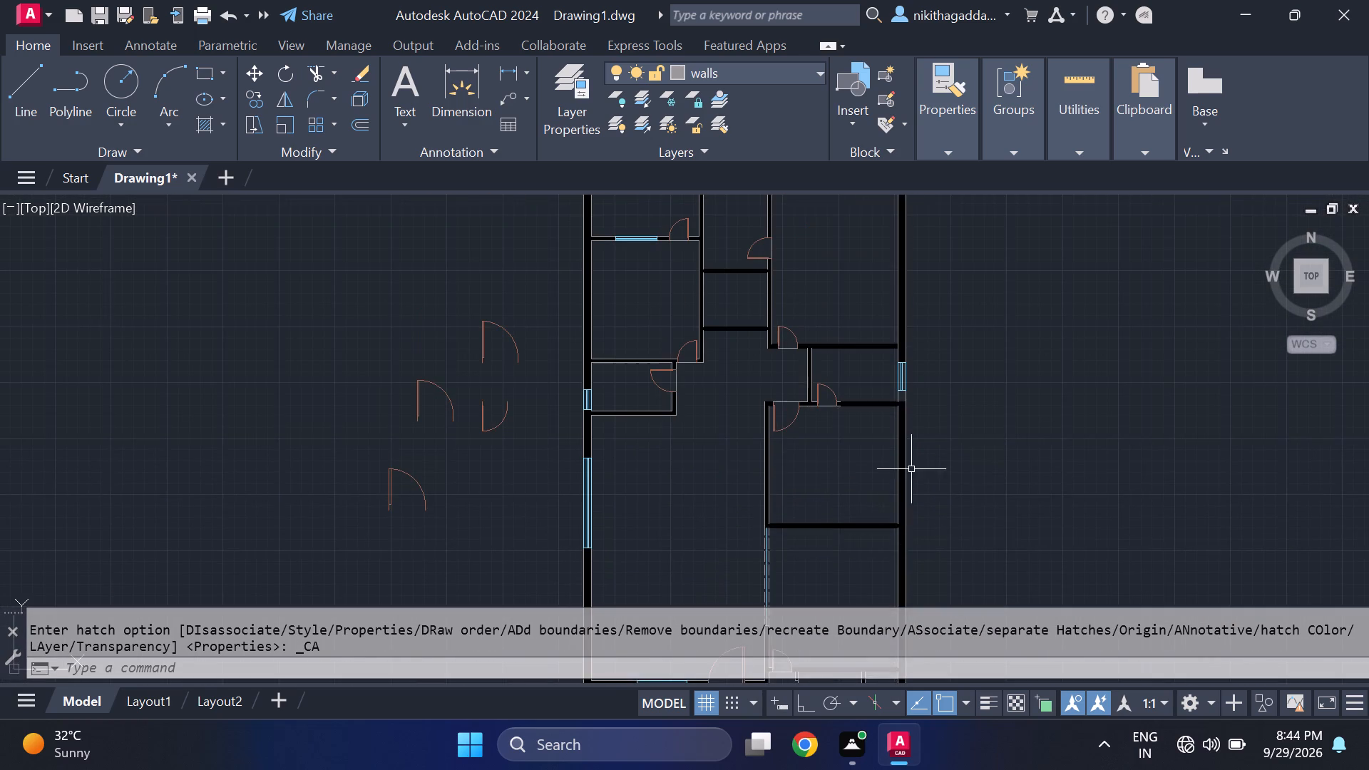
middle_drag(929, 411, 923, 466)
Change the hatch on the small east room's south wall and the adjoining east exterior wall to the SOLID pattern.
scroll(908, 459, up, 1)
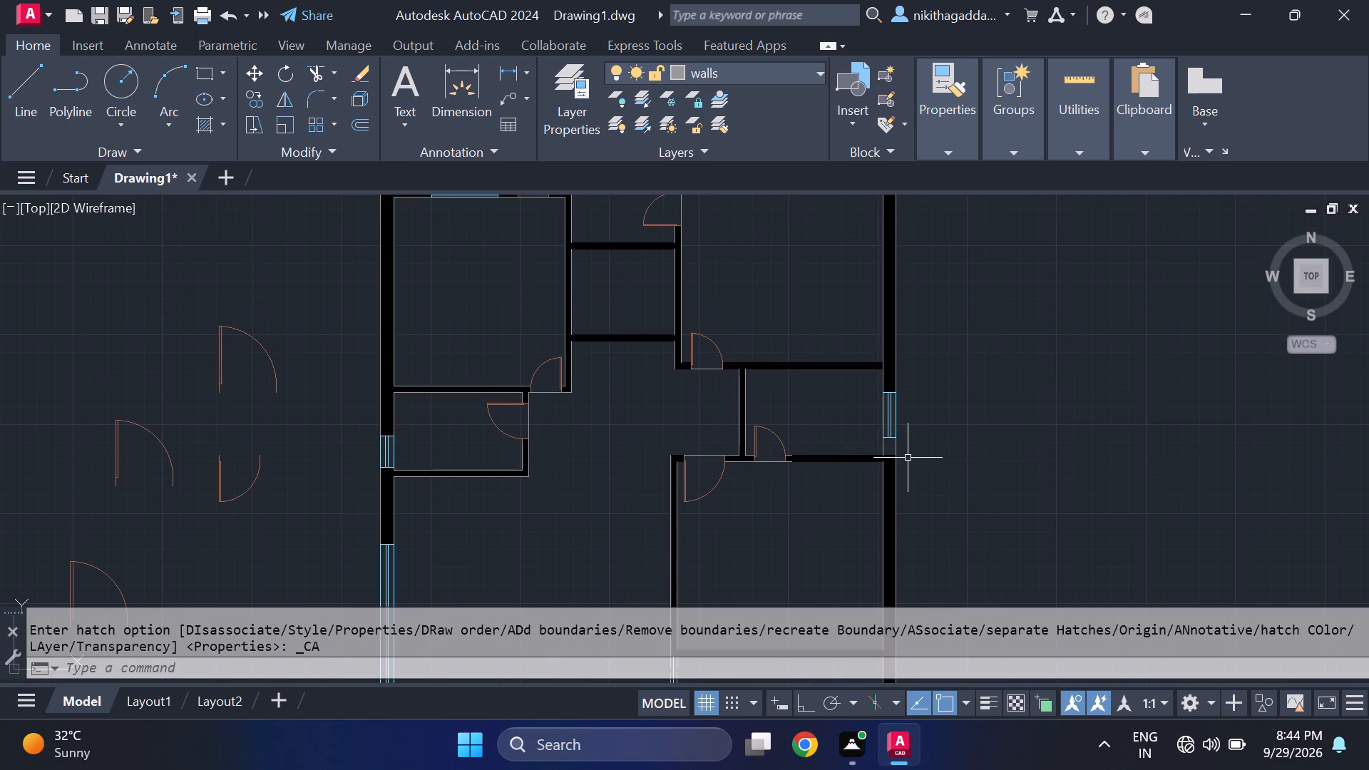
scroll(906, 488, up, 2)
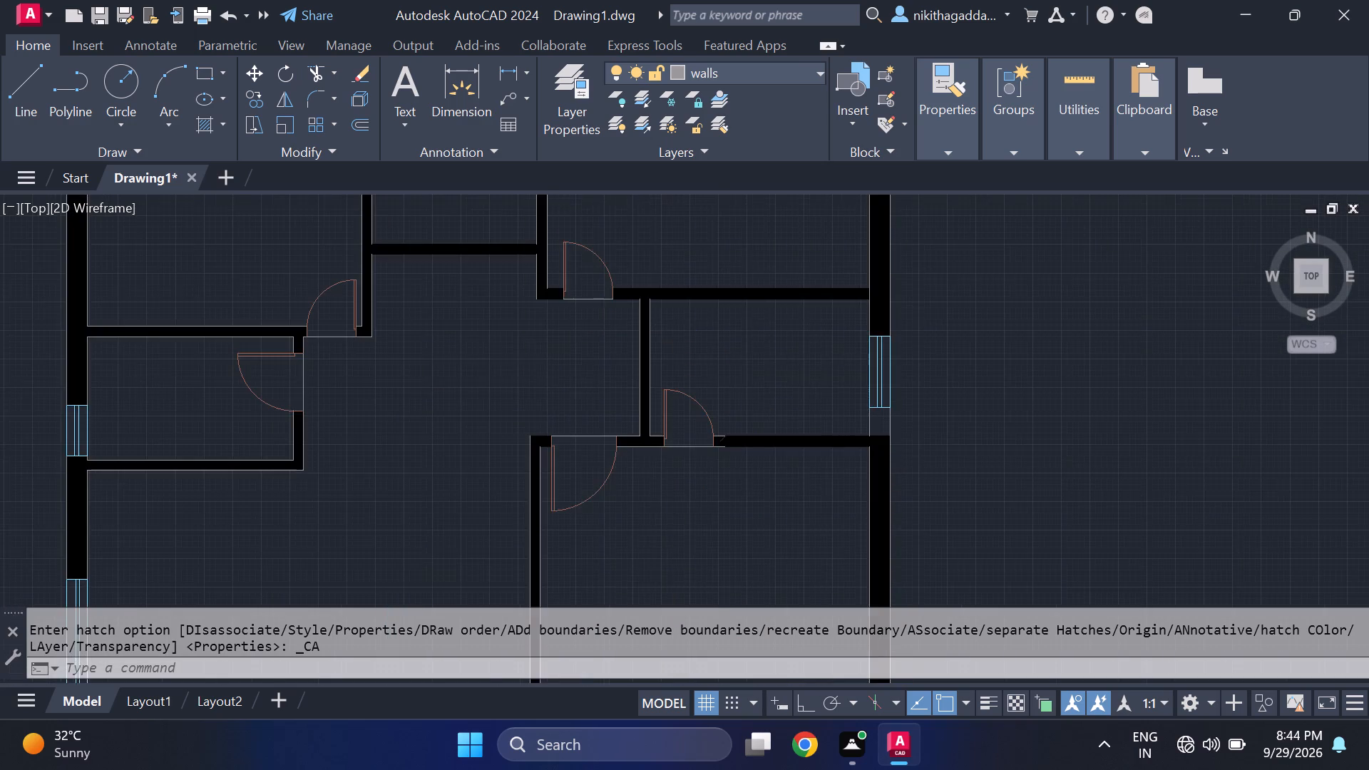
scroll(906, 488, up, 1)
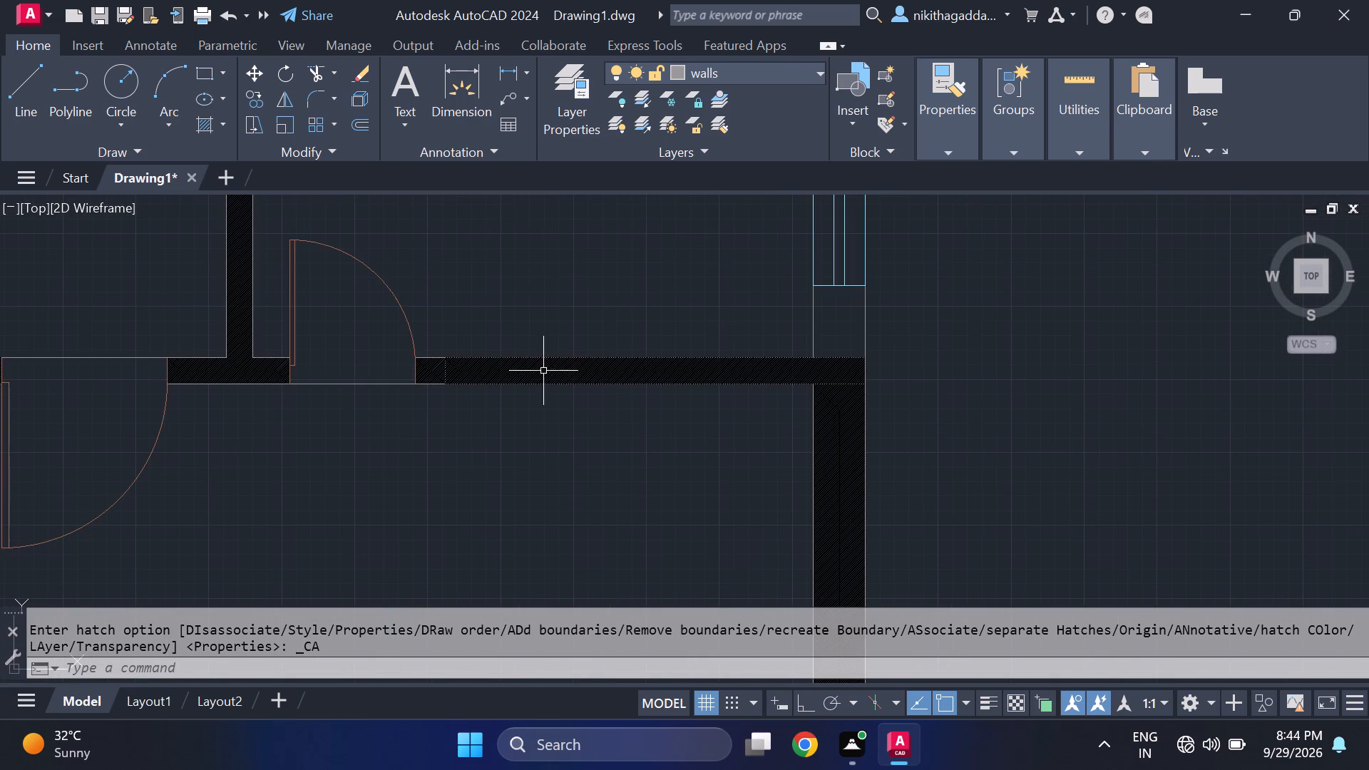
click(544, 378)
click(219, 96)
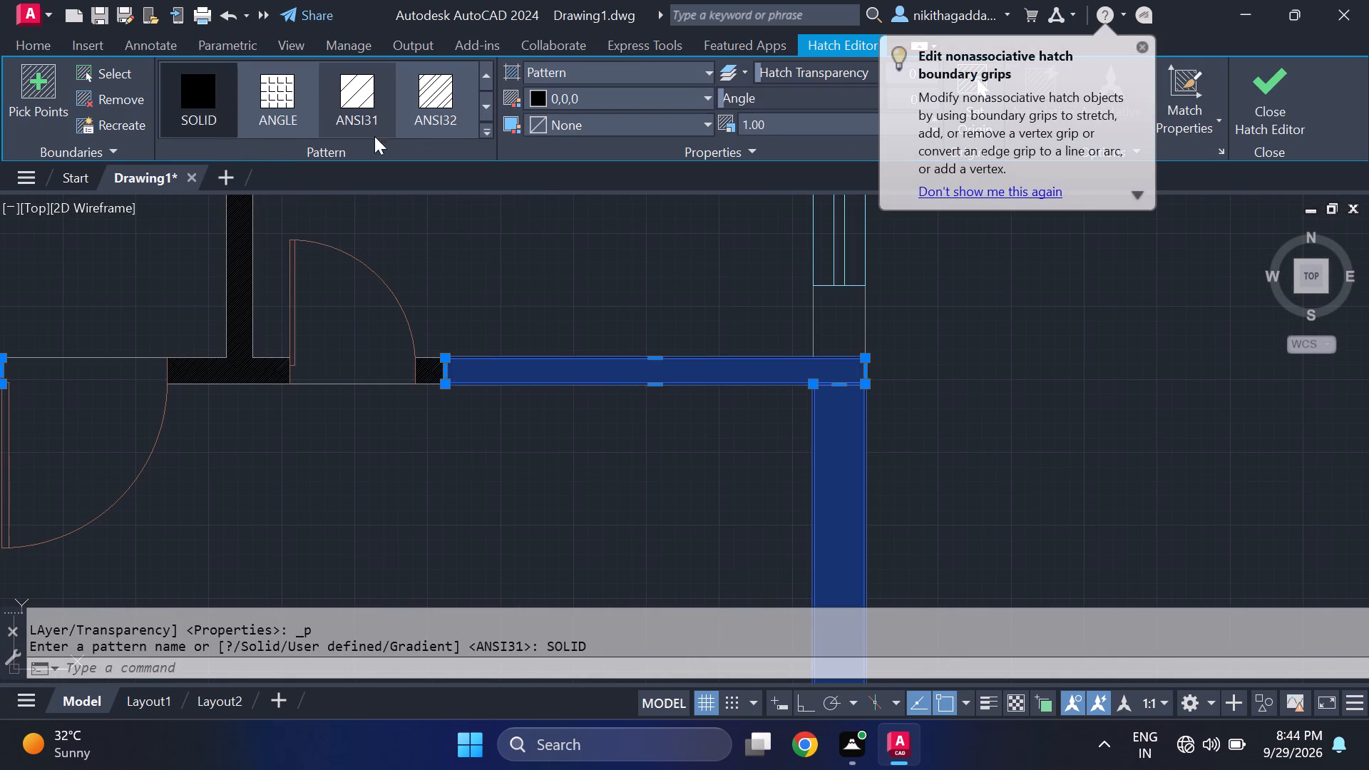
click(1270, 111)
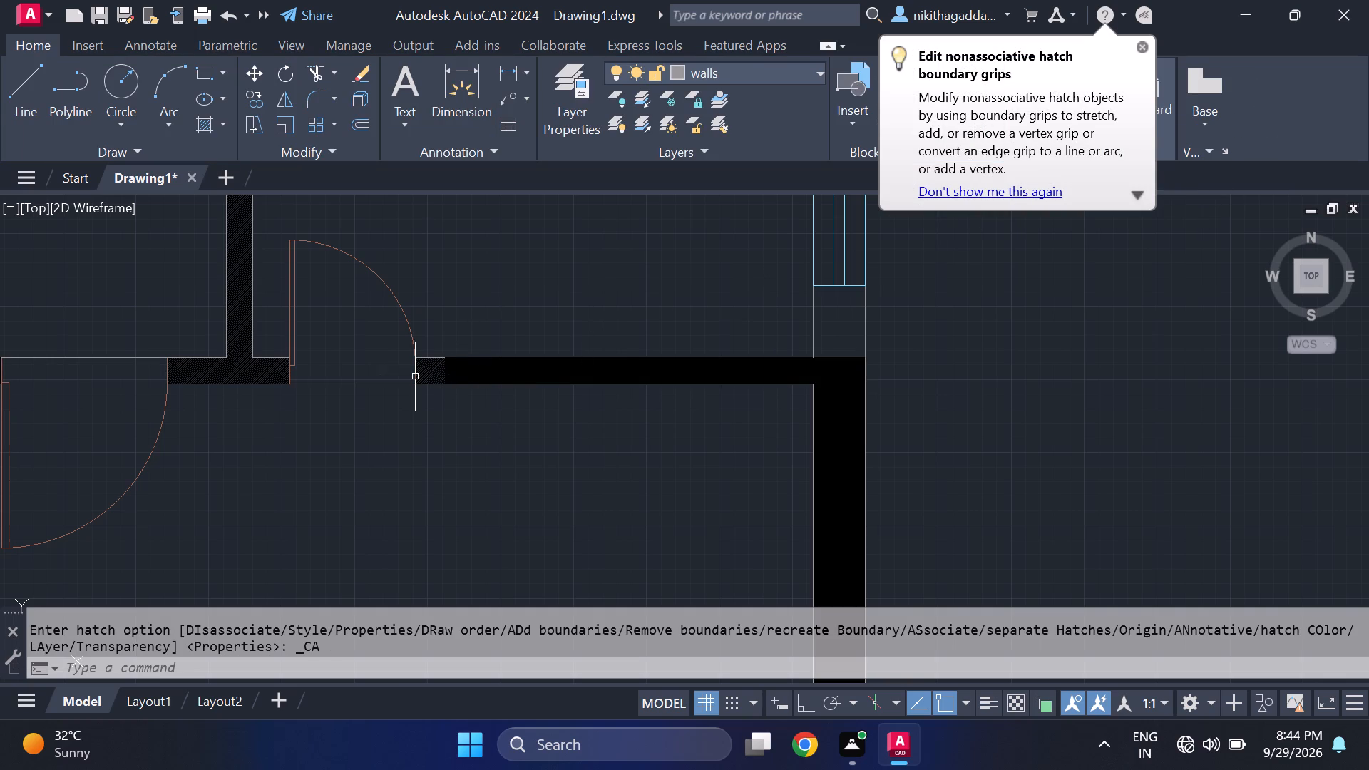
Change the hatches on both sides of the small east room's door, the short block and the T-shaped partition, to SOLID.
click(424, 374)
click(225, 105)
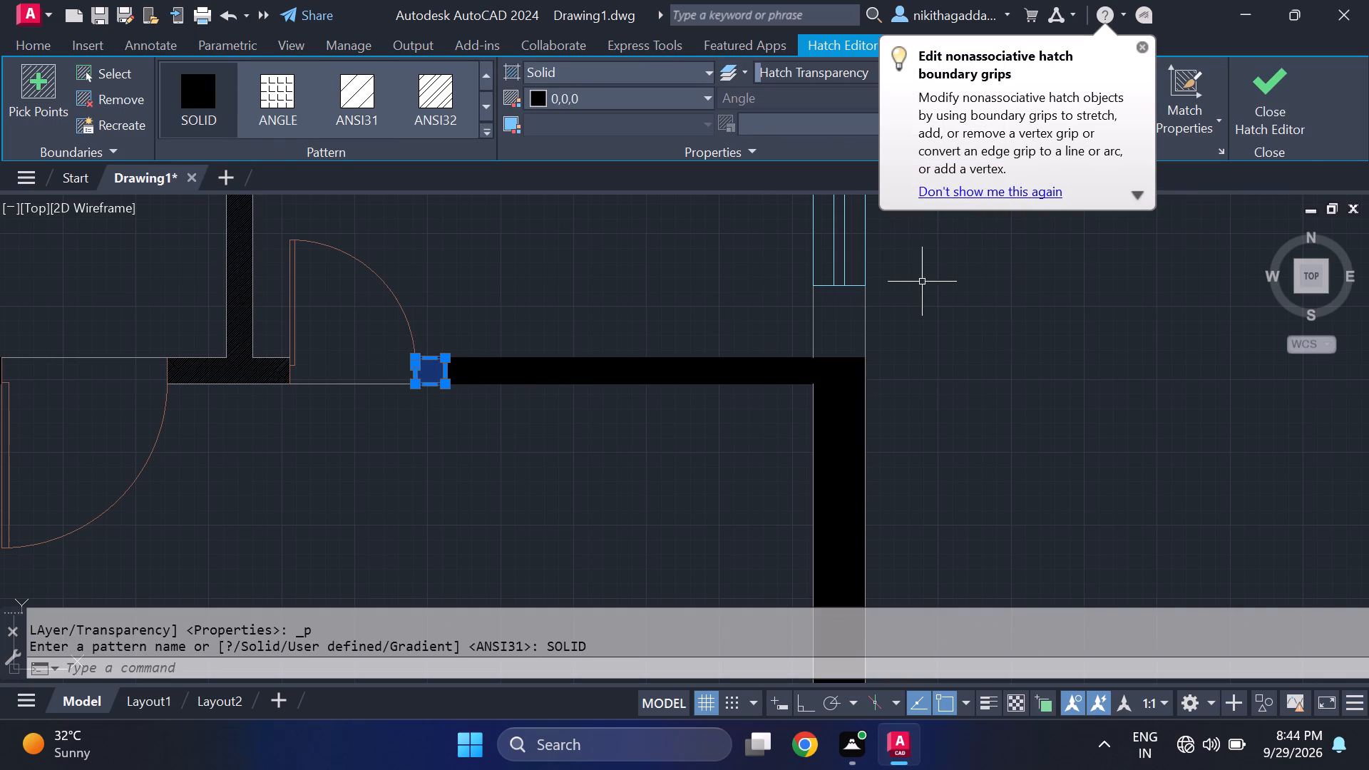
drag(1296, 124, 1287, 131)
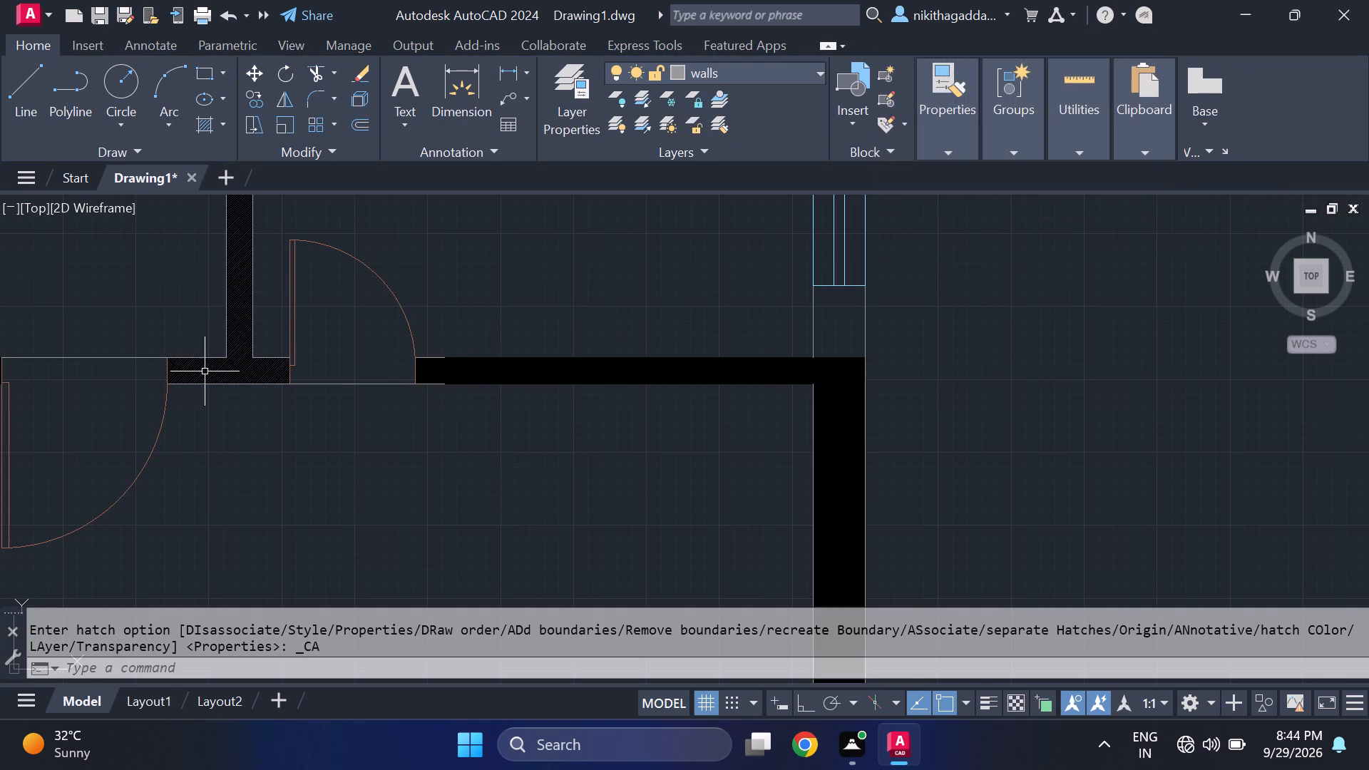
click(222, 374)
click(202, 104)
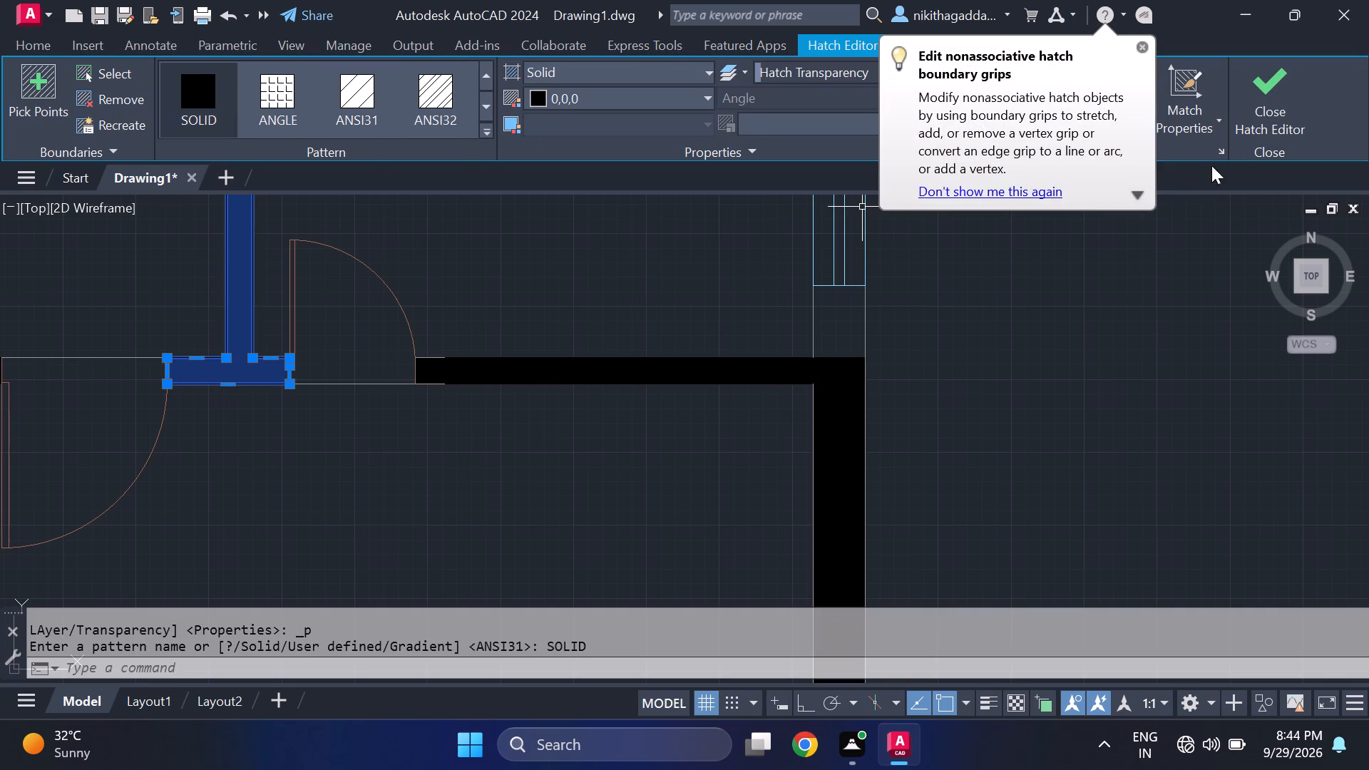
click(1248, 92)
Review the walls around the small east room, the staircase and the central rooms for areas still lacking solid fill.
scroll(797, 404, down, 5)
scroll(796, 407, up, 4)
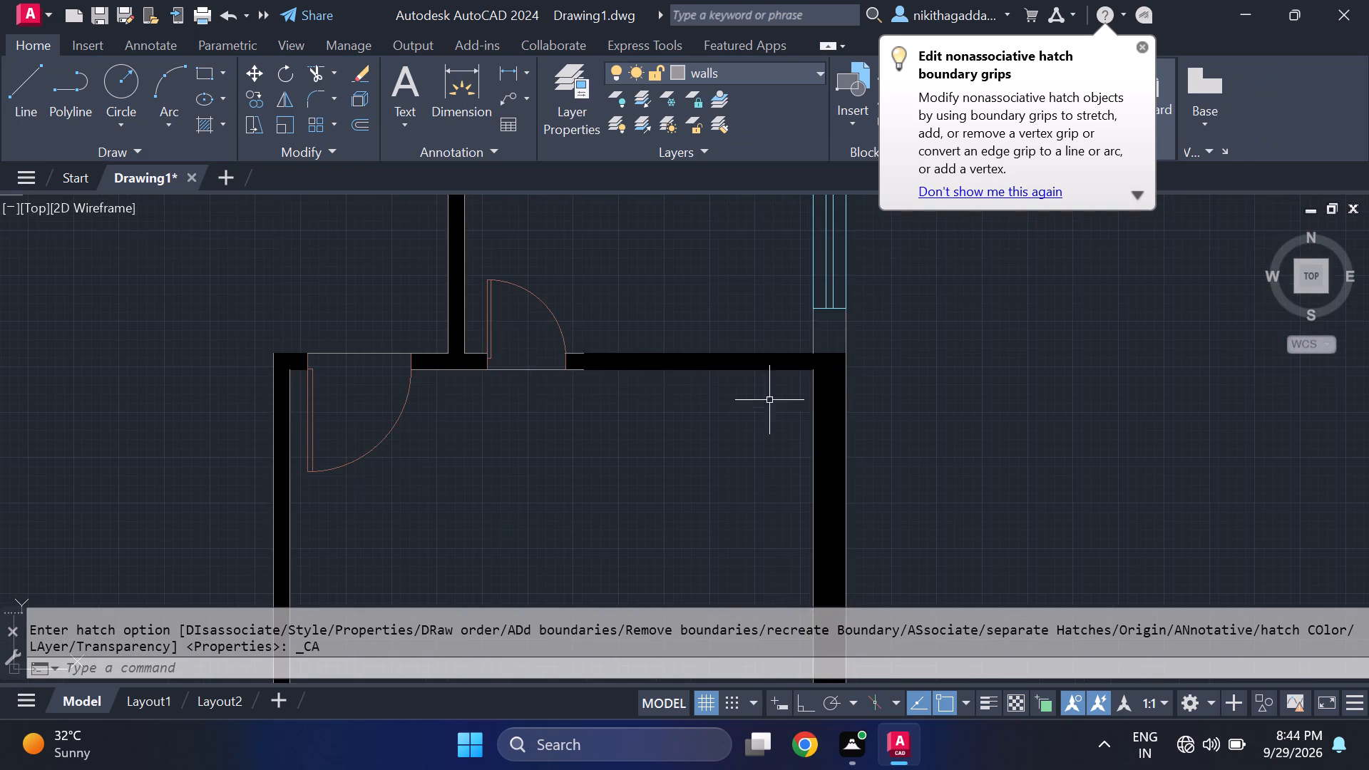
middle_drag(744, 394, 799, 538)
scroll(677, 239, up, 4)
scroll(703, 290, down, 5)
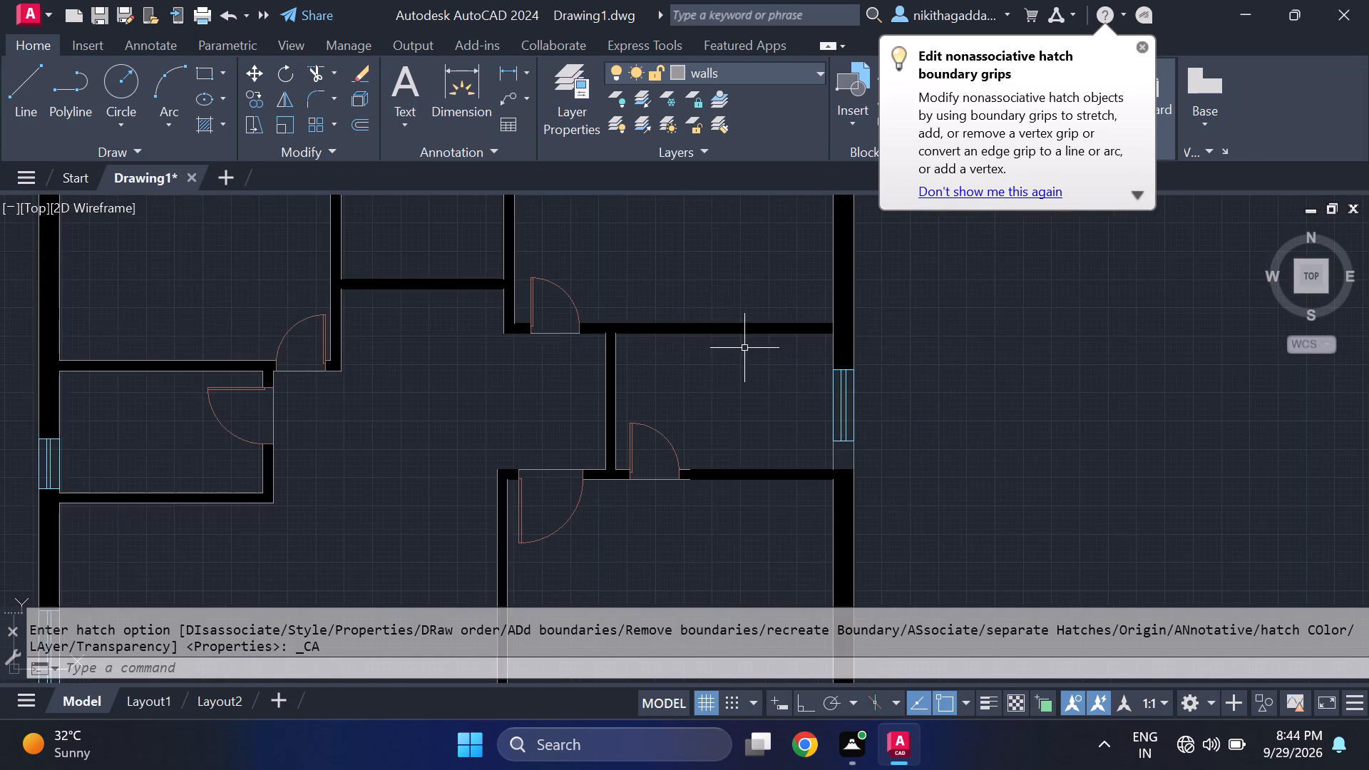
scroll(747, 360, down, 5)
scroll(761, 458, up, 5)
scroll(617, 311, up, 4)
scroll(617, 311, down, 5)
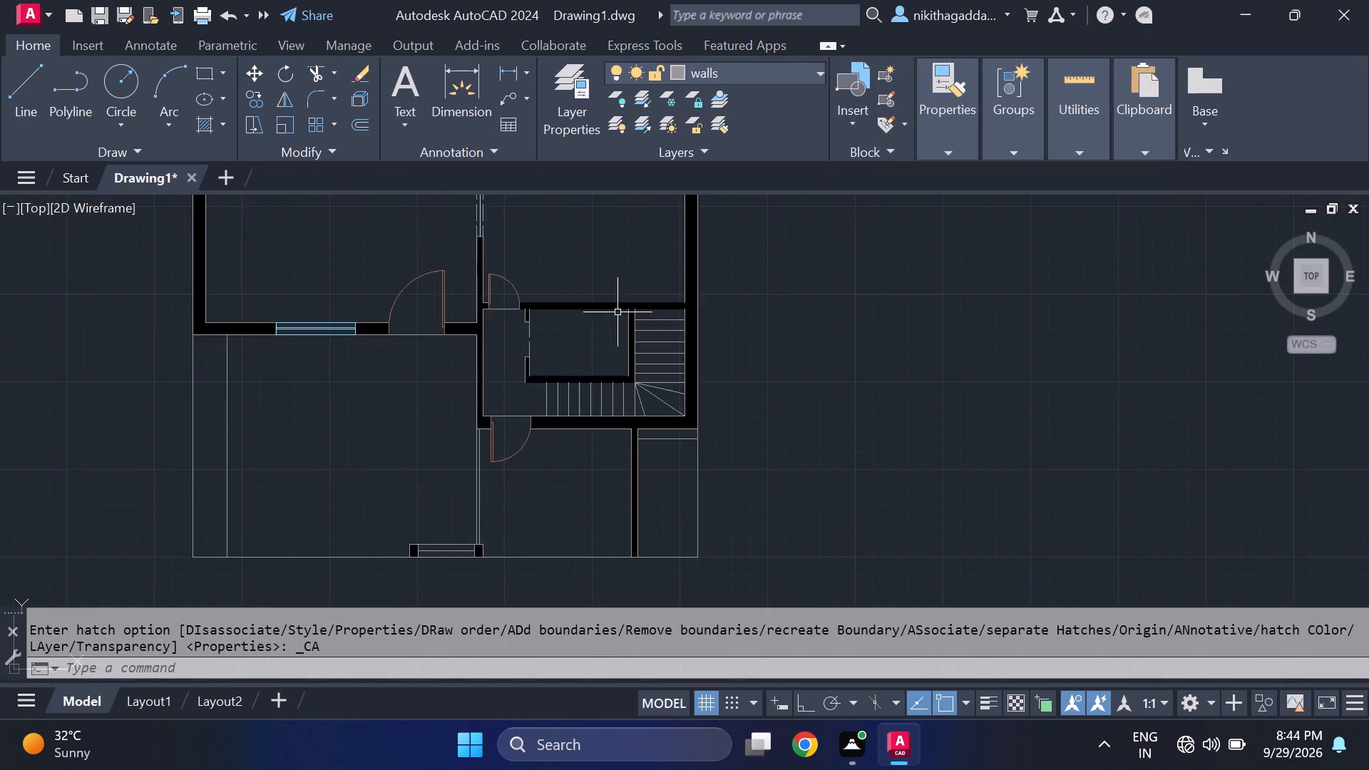
scroll(478, 305, down, 1)
middle_drag(478, 305, 528, 505)
scroll(688, 265, up, 1)
middle_drag(688, 265, 714, 399)
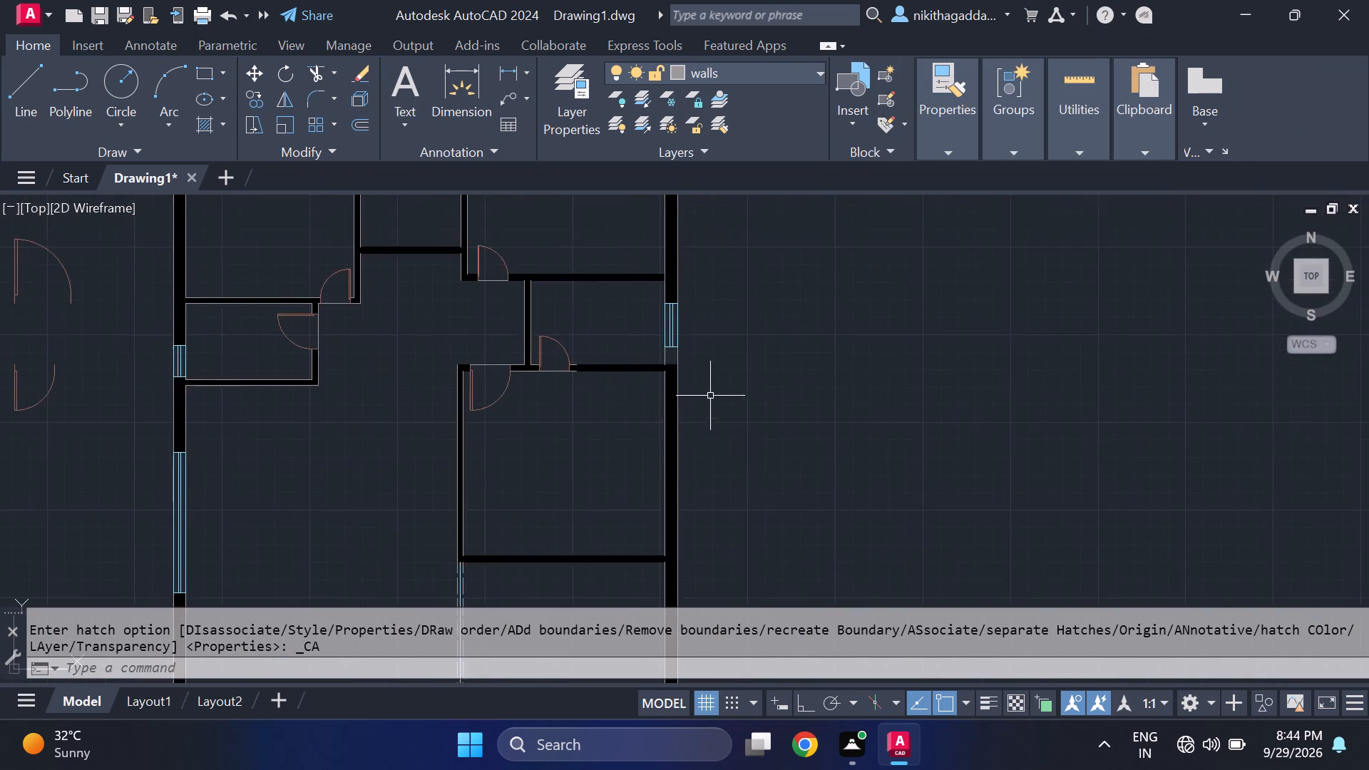
Hatch the open east exterior wall section just south of the small east room's window with the SOLID pattern.
scroll(691, 376, up, 3)
text(hatch)
key(Return)
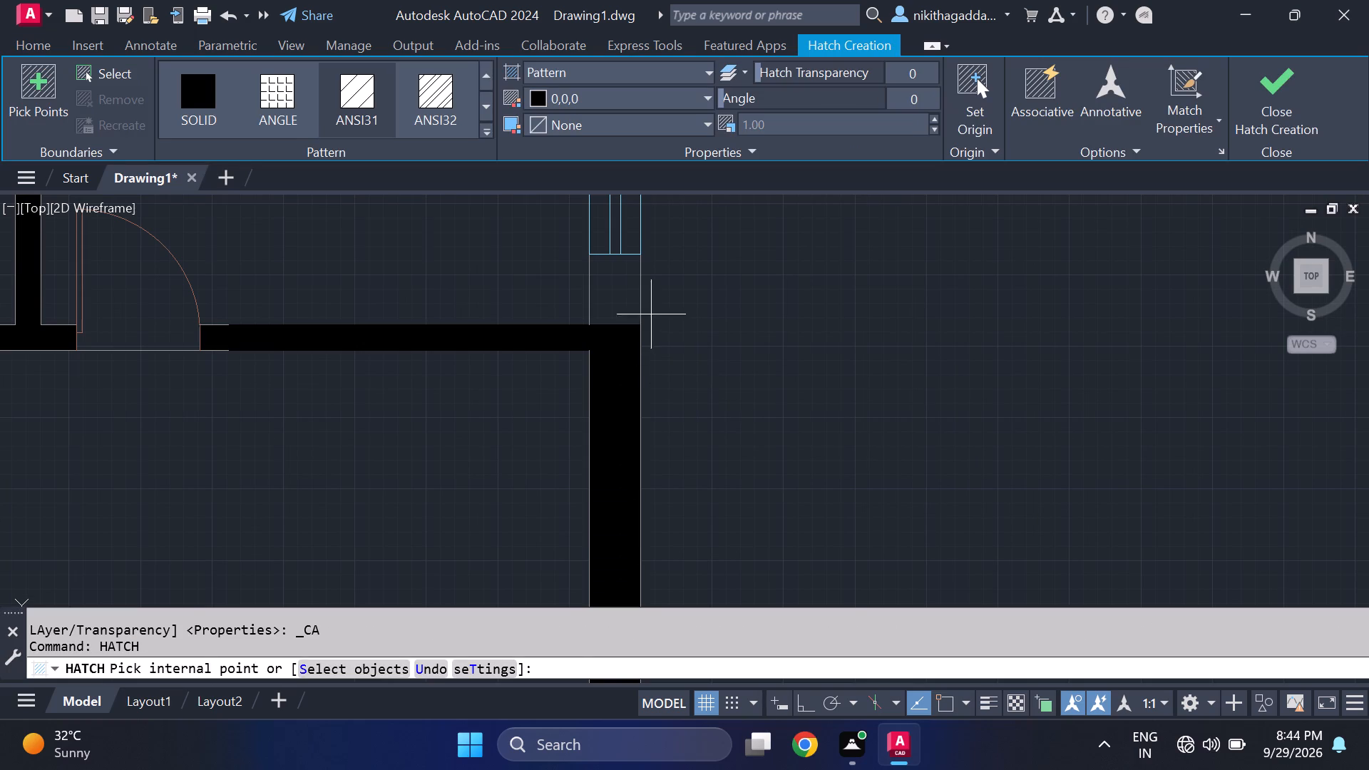
click(624, 301)
click(220, 90)
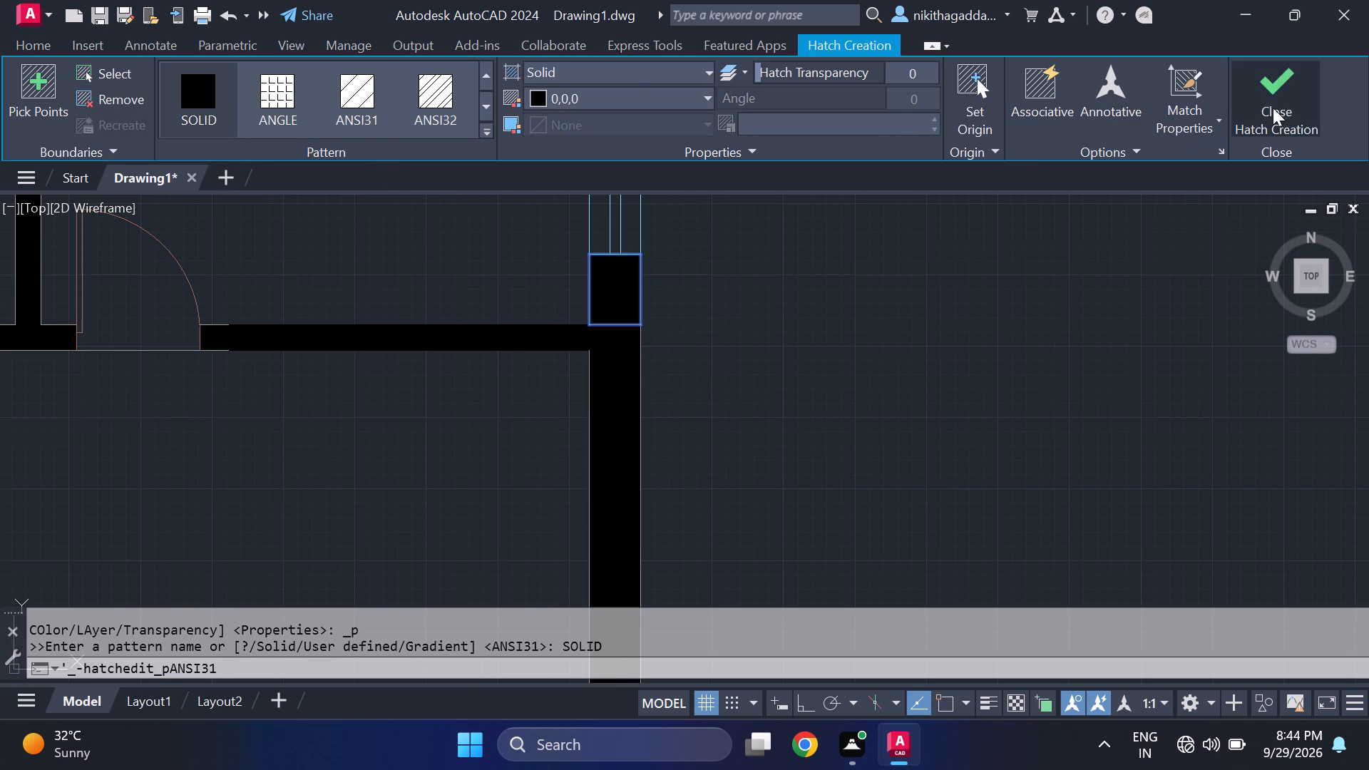
click(1300, 69)
Examine the east side walls from the small east room down to the staircase for any remaining unfilled sections.
scroll(799, 538, down, 4)
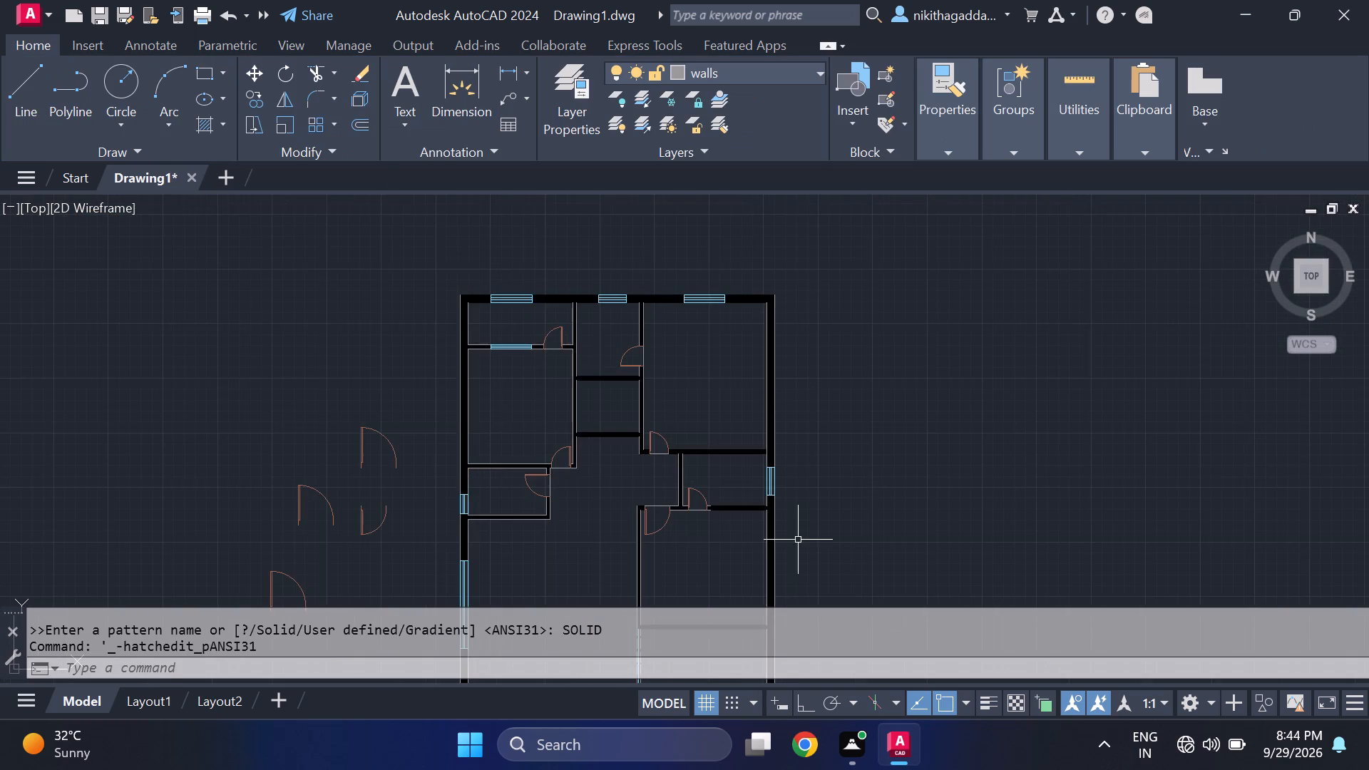
scroll(798, 540, up, 1)
middle_drag(798, 540, 816, 433)
scroll(786, 381, up, 2)
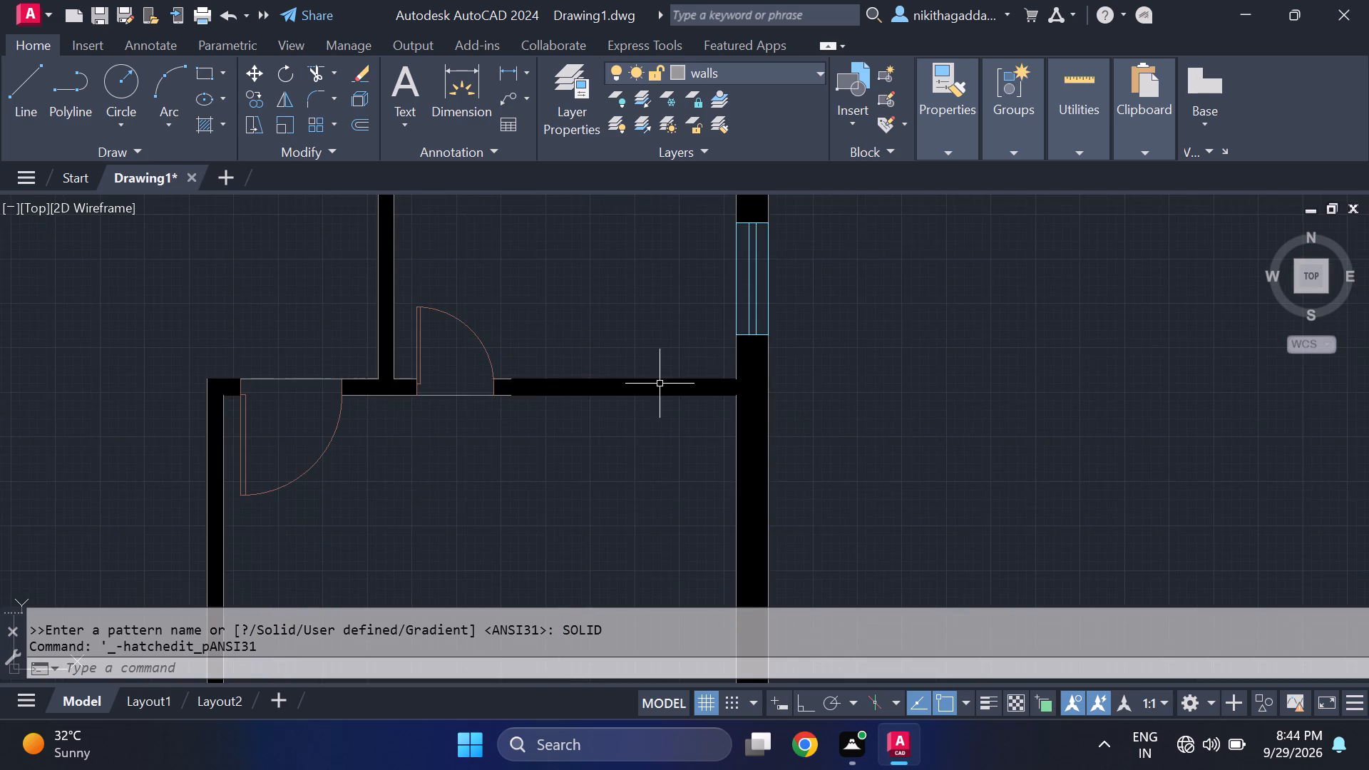
scroll(691, 384, up, 3)
scroll(784, 414, down, 4)
middle_drag(896, 530, 896, 359)
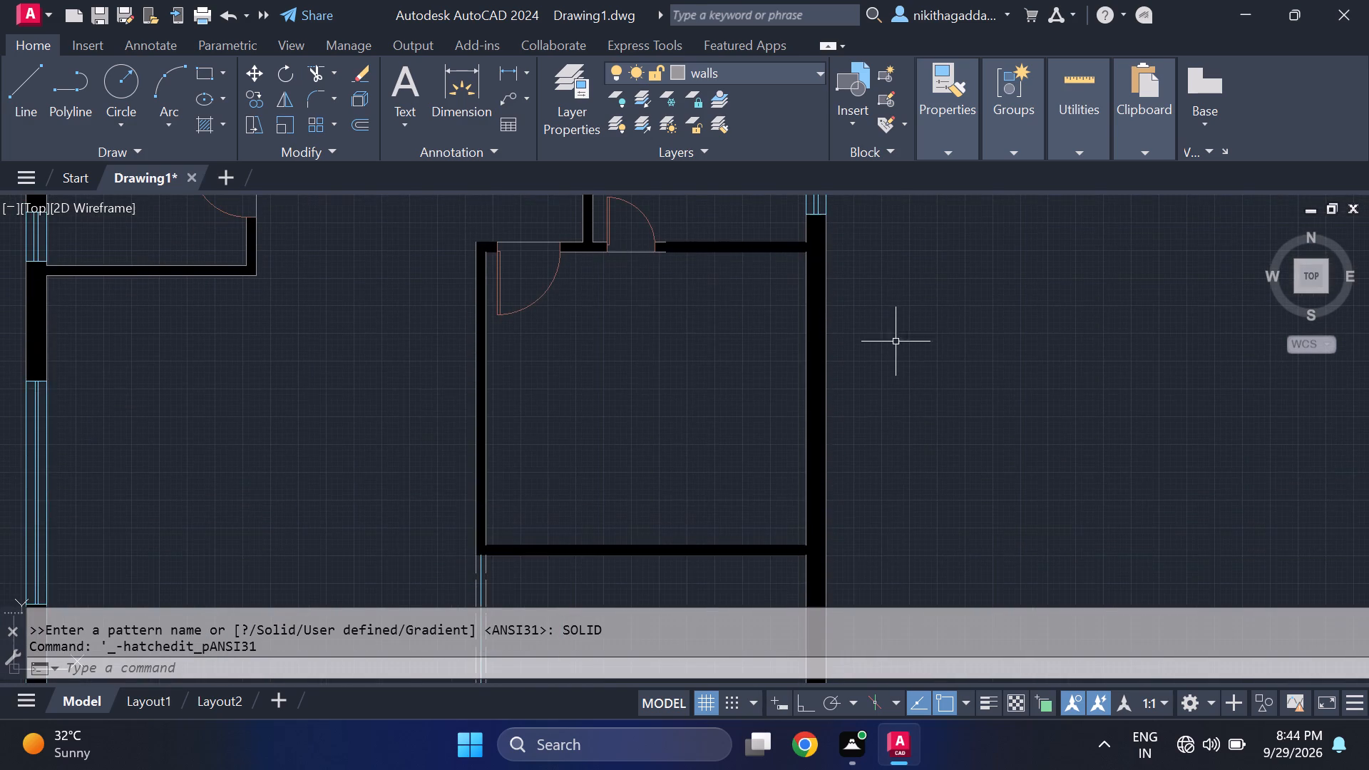
middle_drag(857, 520, 876, 295)
scroll(865, 347, down, 2)
scroll(862, 486, up, 2)
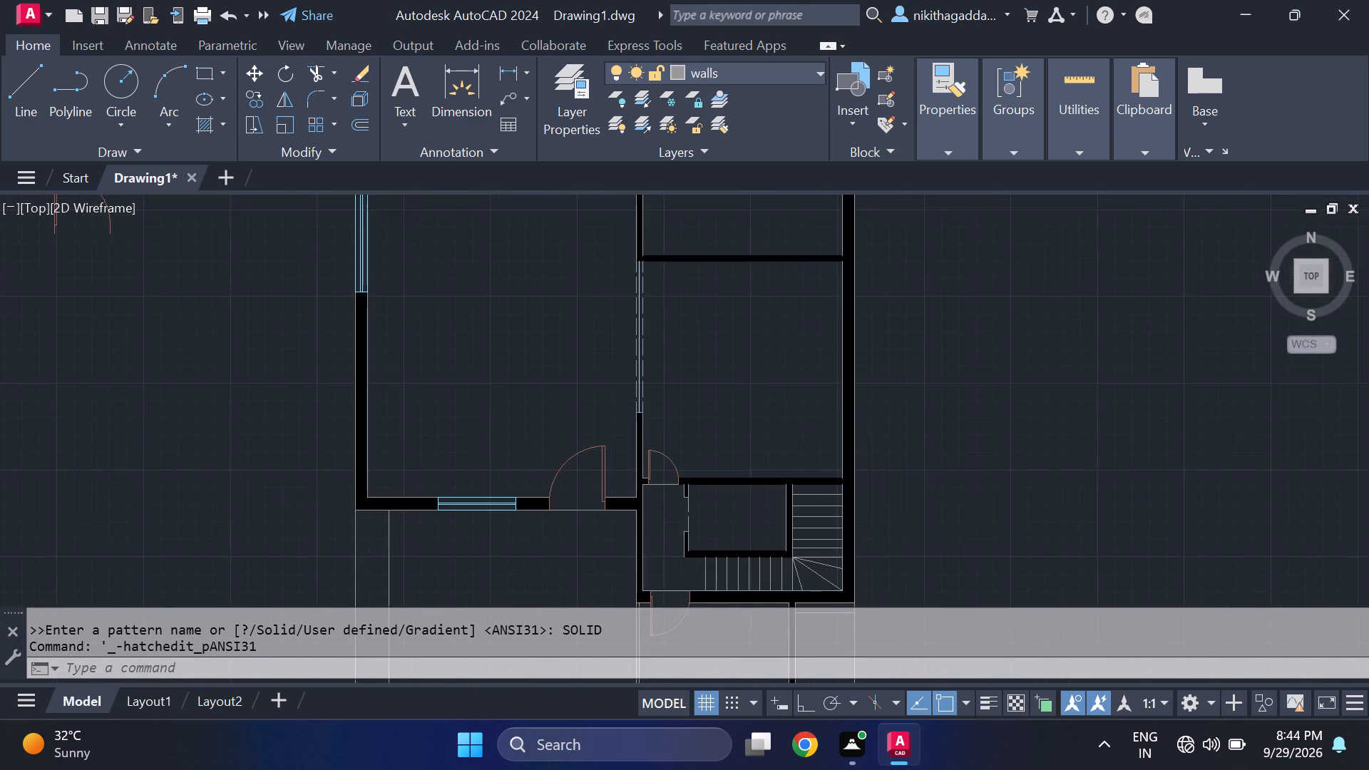
Review the walls from the staircase up to the northwest rooms for sections still lacking solid fill.
scroll(862, 486, up, 2)
scroll(862, 488, down, 4)
middle_drag(894, 421, 1000, 587)
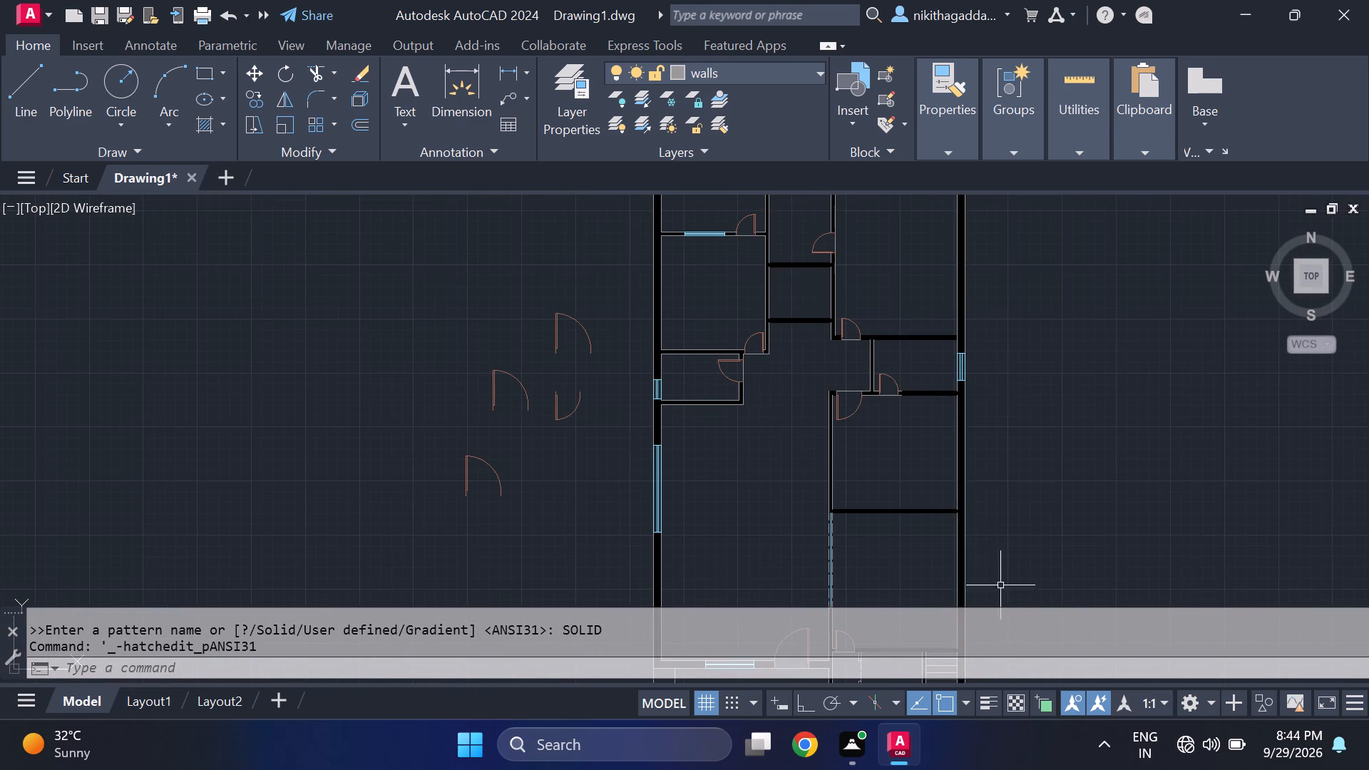
middle_drag(766, 433, 817, 519)
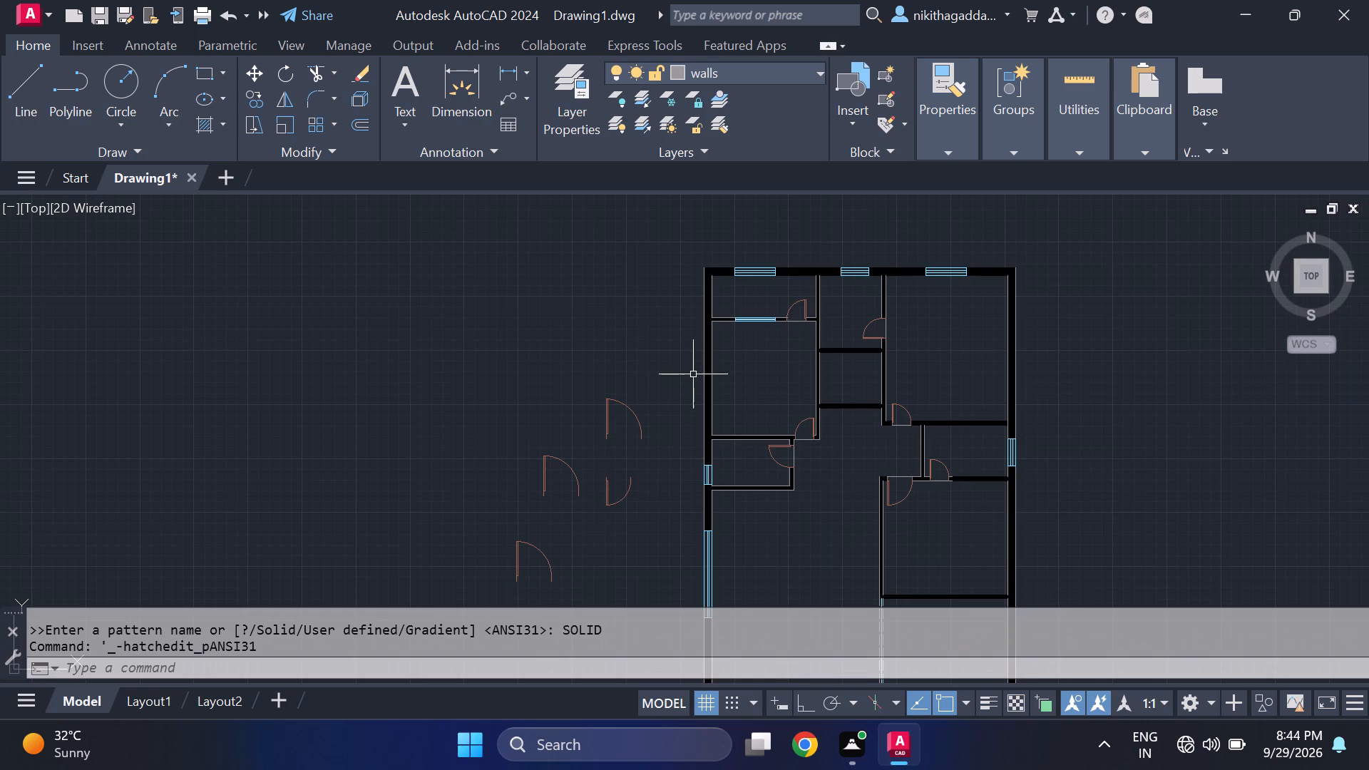
middle_drag(693, 374, 704, 536)
scroll(704, 536, up, 3)
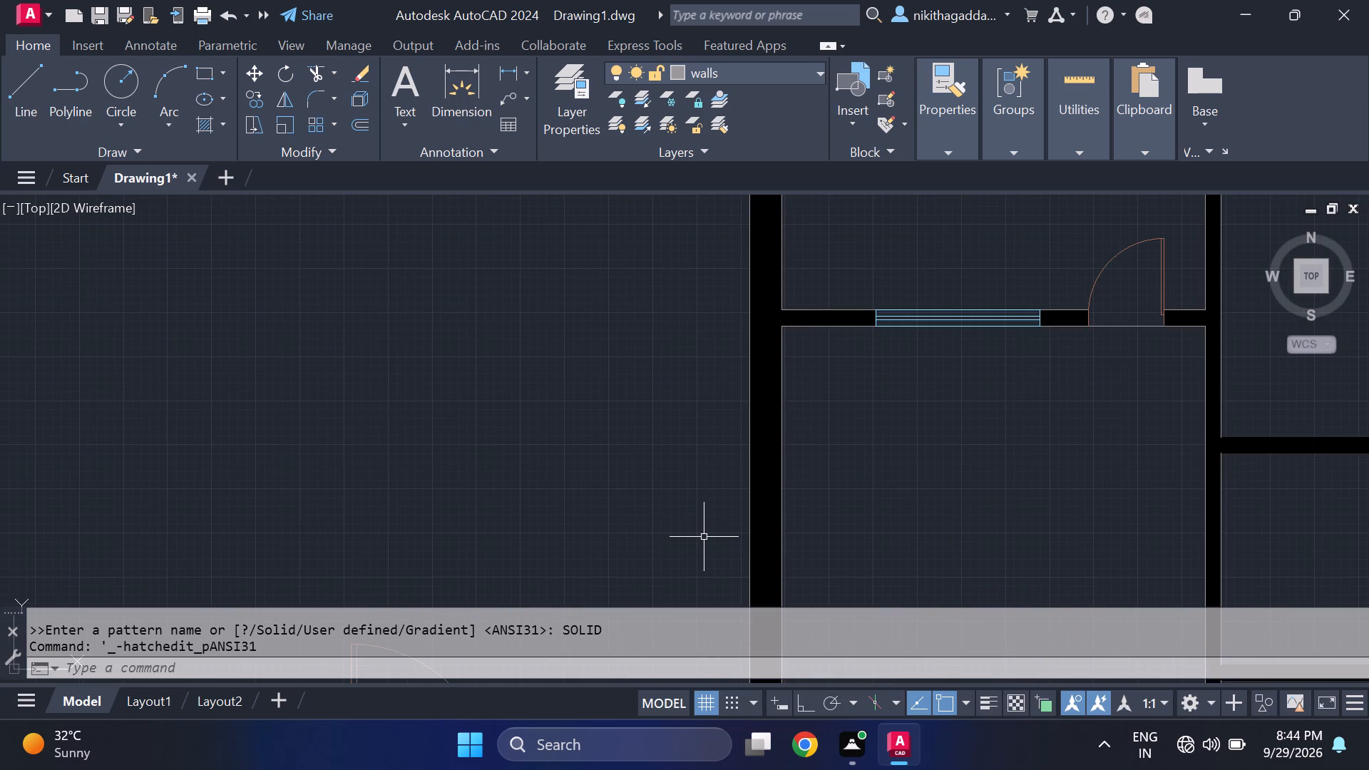
scroll(833, 512, down, 2)
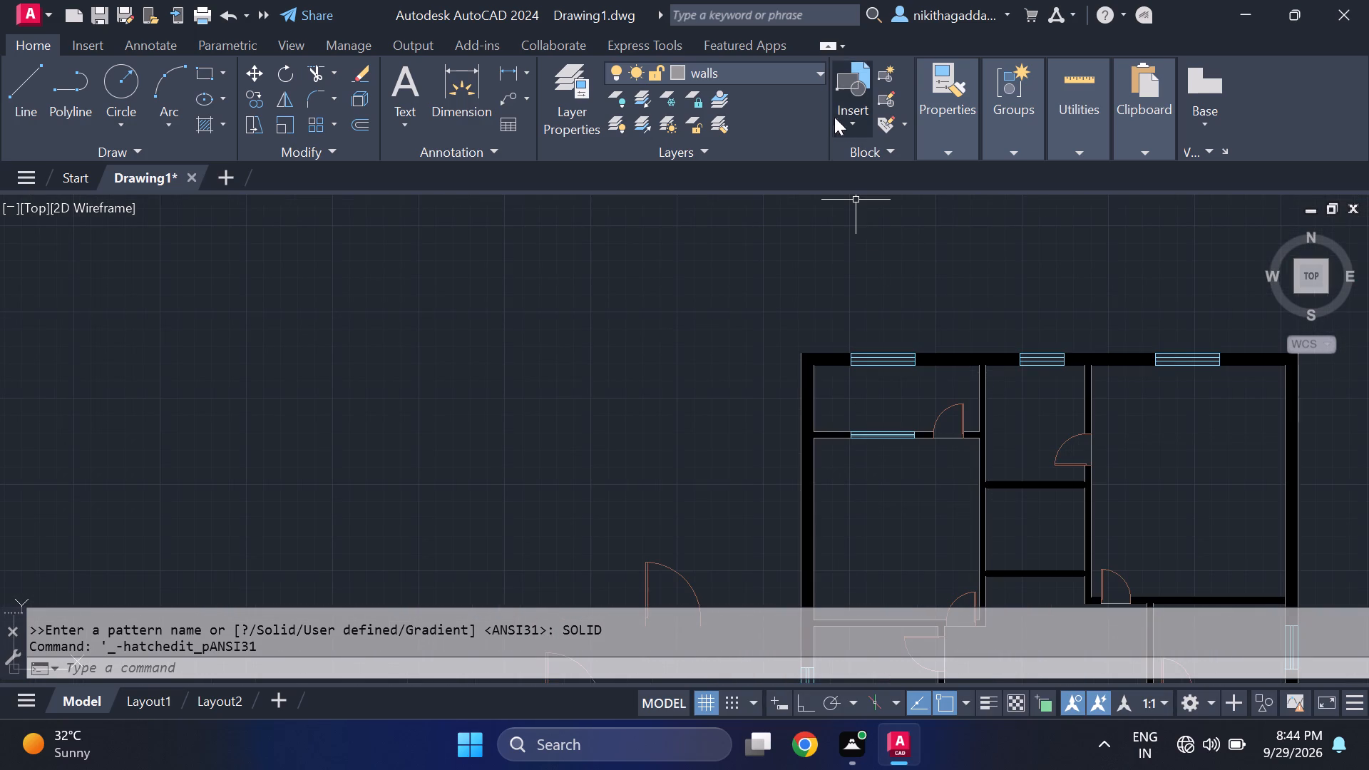
Set the text layer's colour to index colour 250 (black).
click(808, 78)
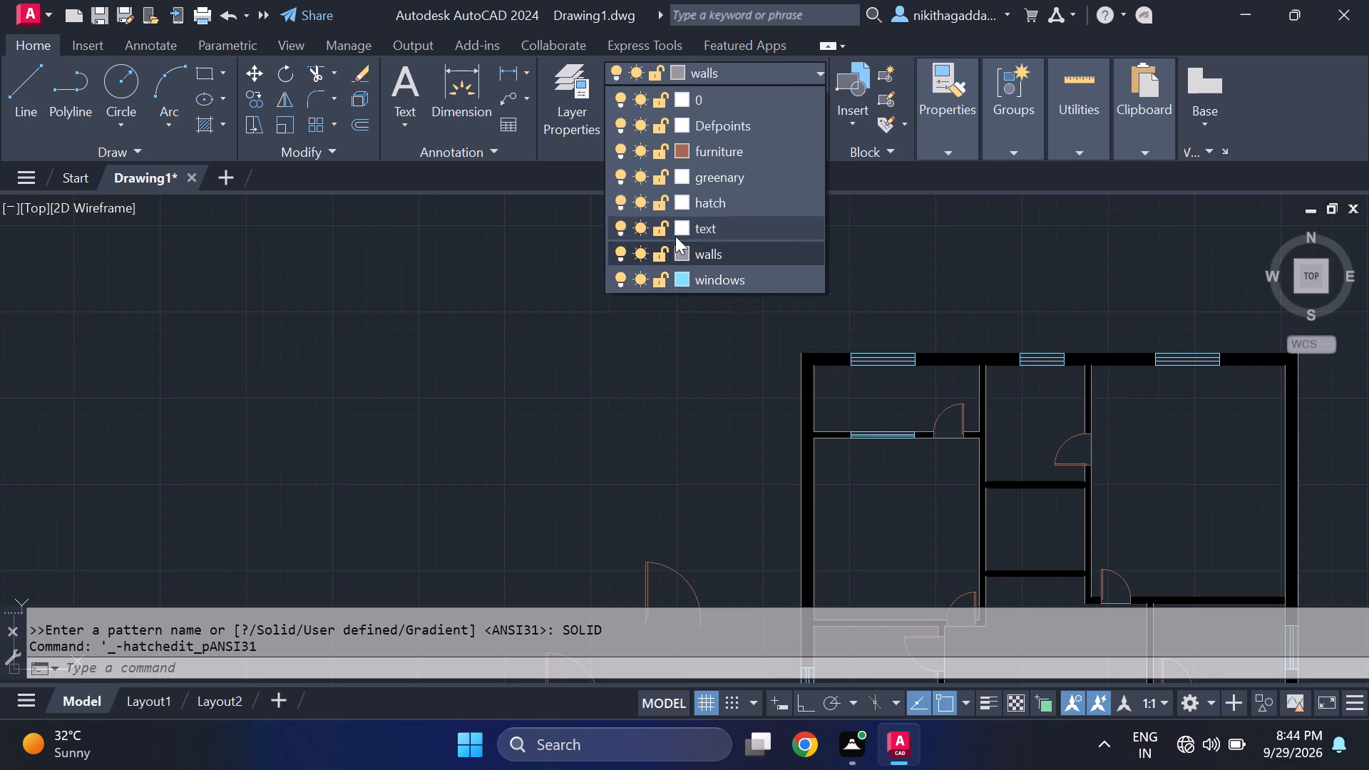
click(683, 227)
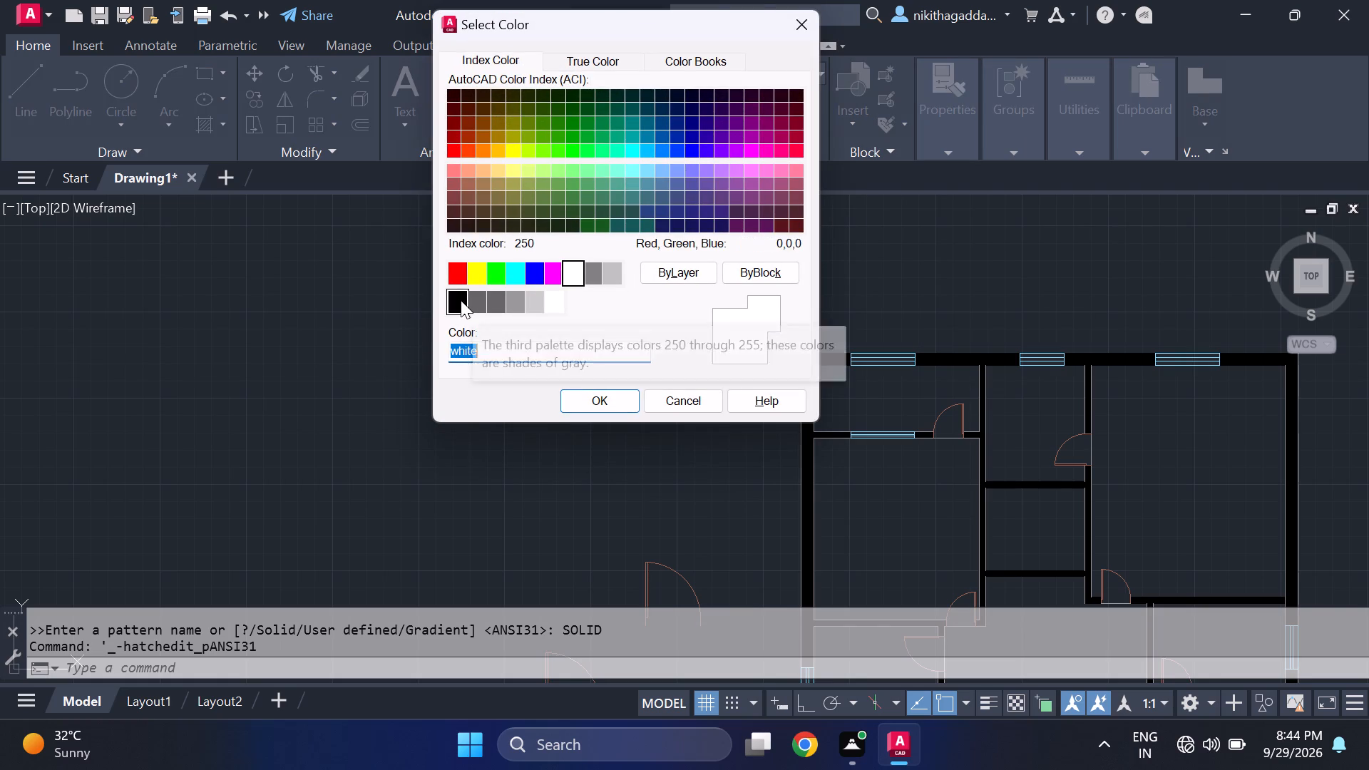
click(461, 300)
click(612, 397)
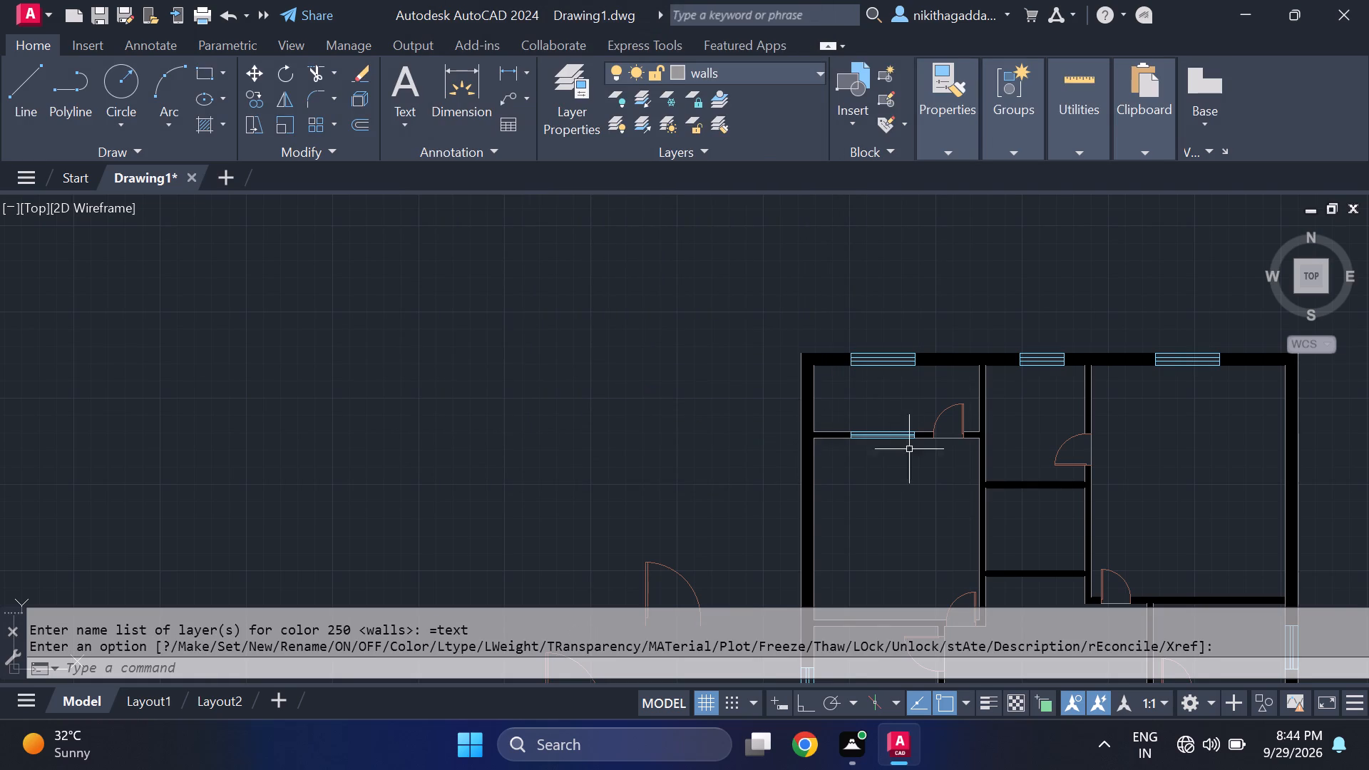
Examine the wall fills, windows and doors of the northern and central rooms.
scroll(914, 391, up, 2)
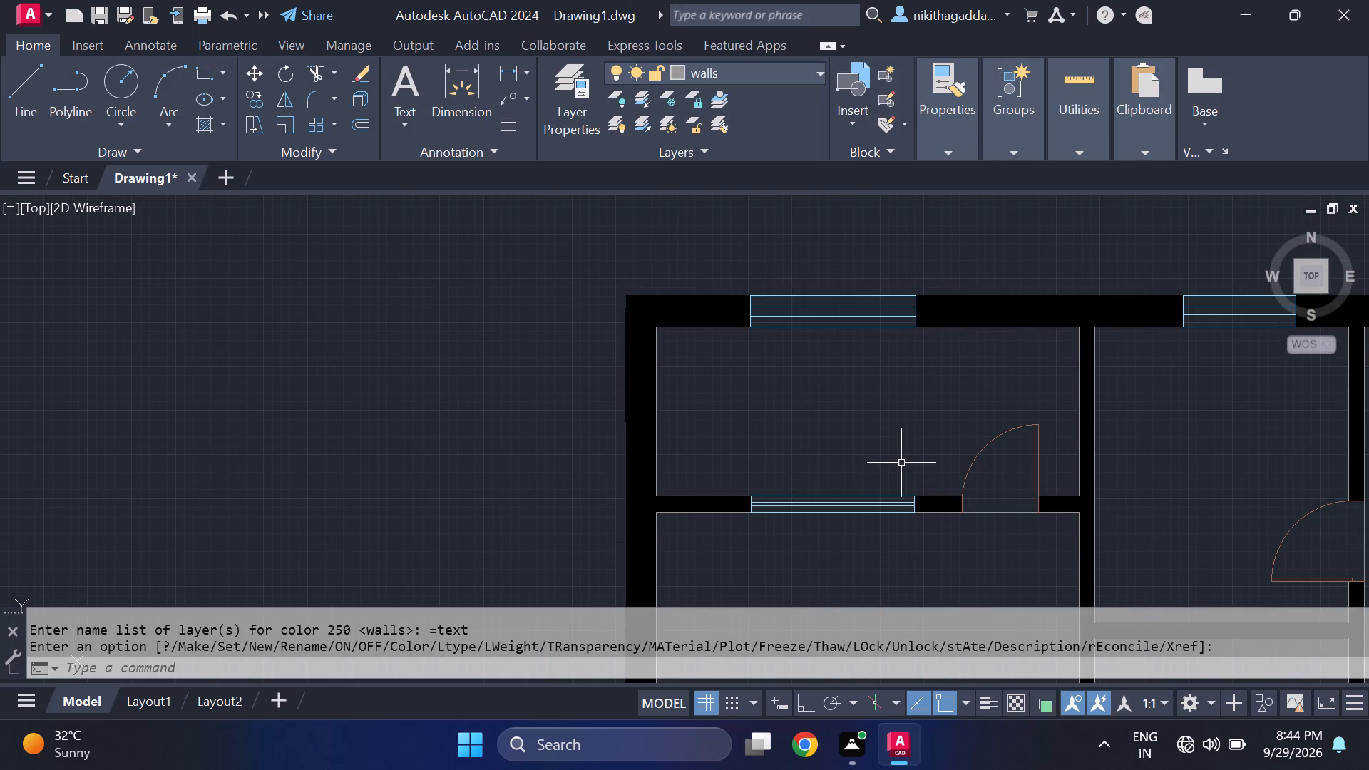
scroll(921, 484, up, 2)
scroll(920, 486, down, 3)
middle_drag(914, 486, 903, 482)
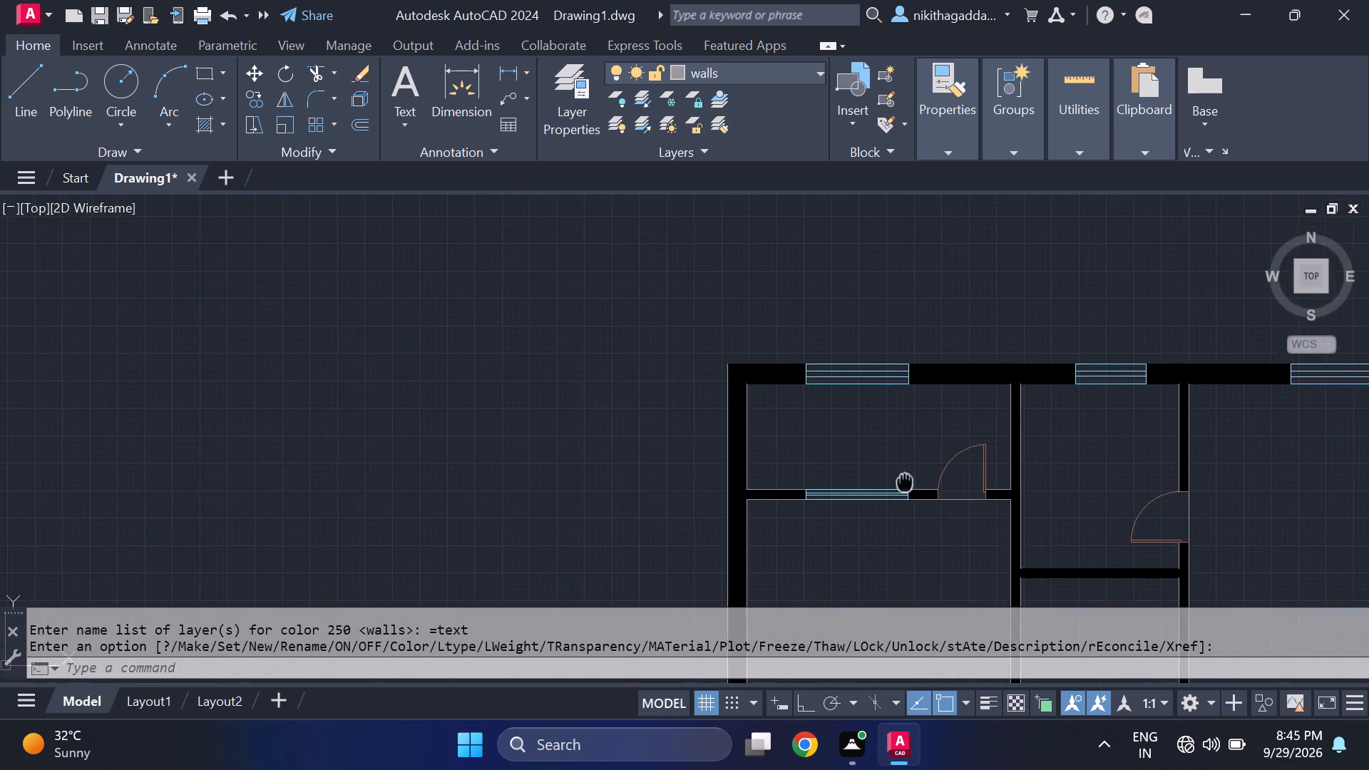
middle_drag(903, 482, 611, 447)
scroll(611, 447, up, 2)
scroll(650, 411, down, 1)
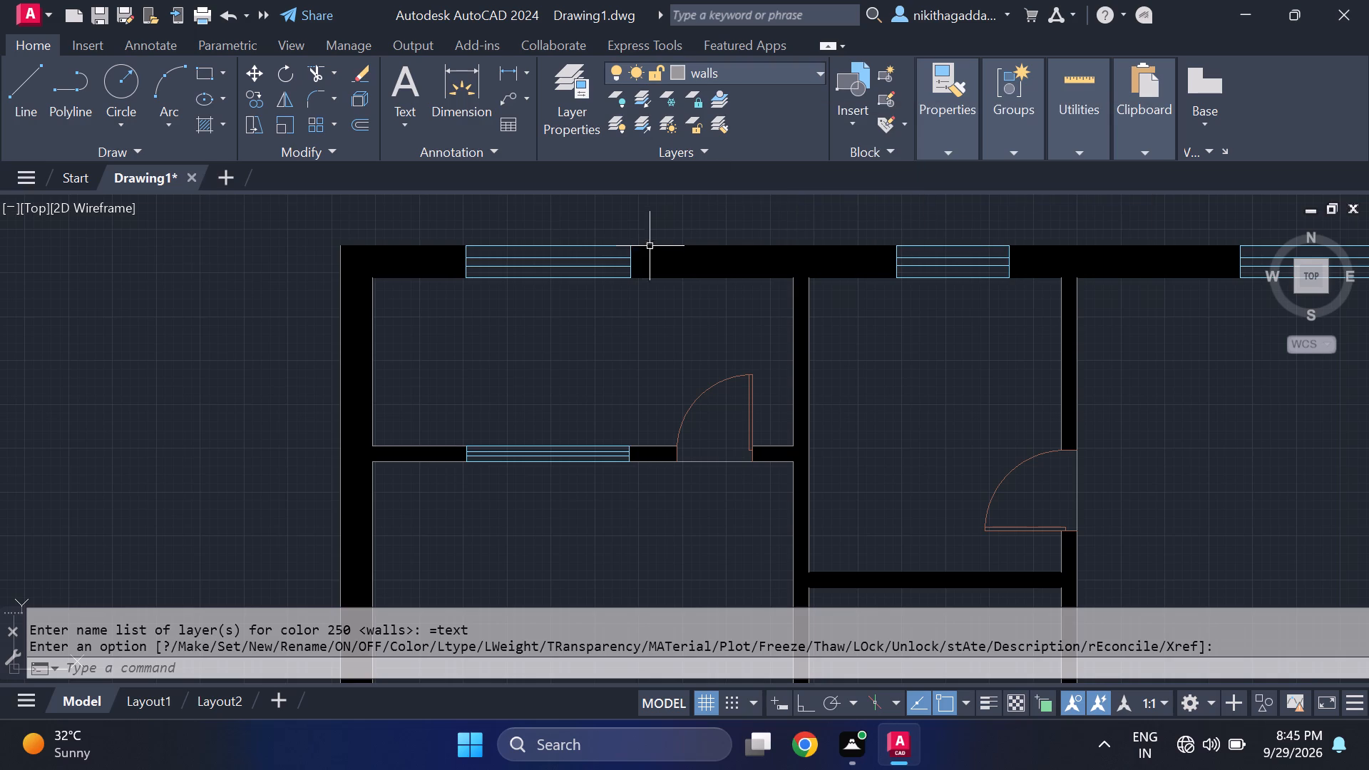
scroll(544, 448, down, 4)
middle_drag(573, 490, 612, 317)
scroll(460, 304, up, 2)
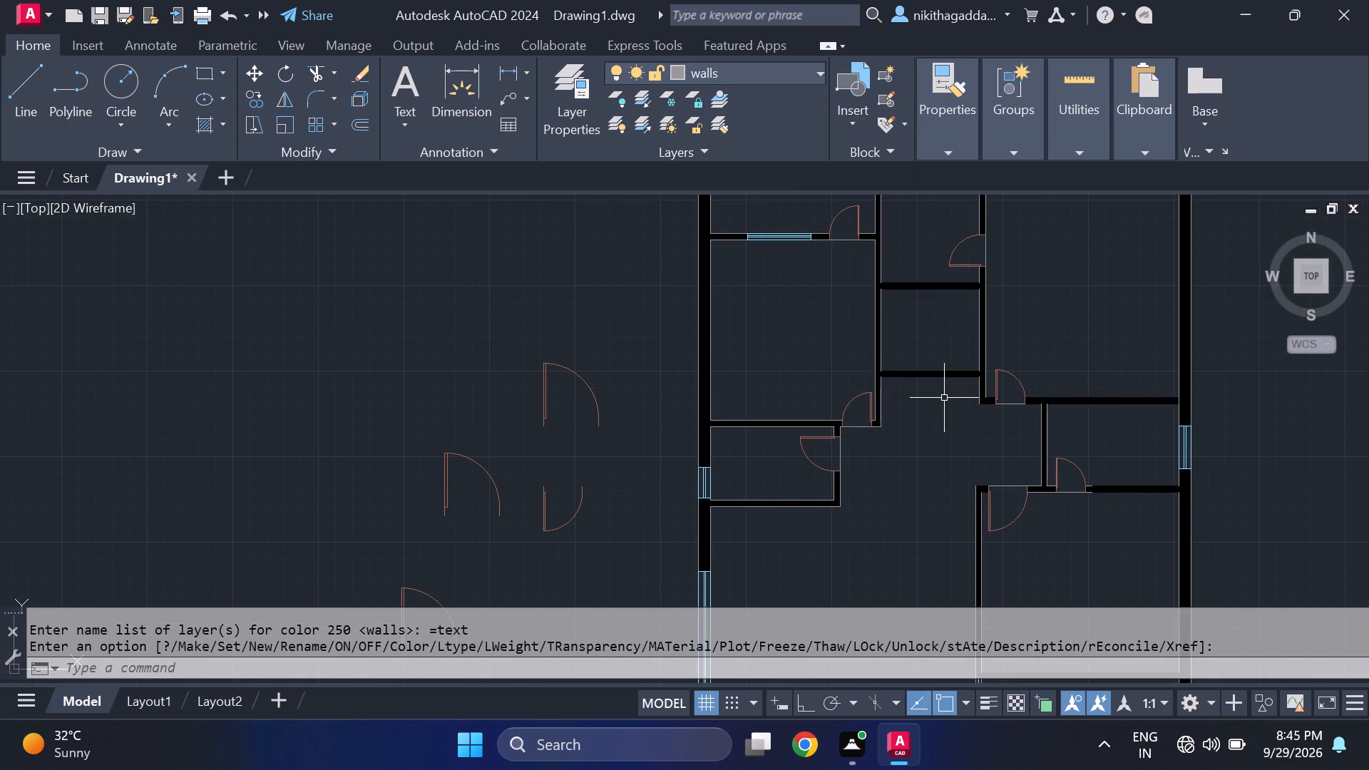
scroll(949, 414, down, 2)
middle_drag(968, 466, 851, 386)
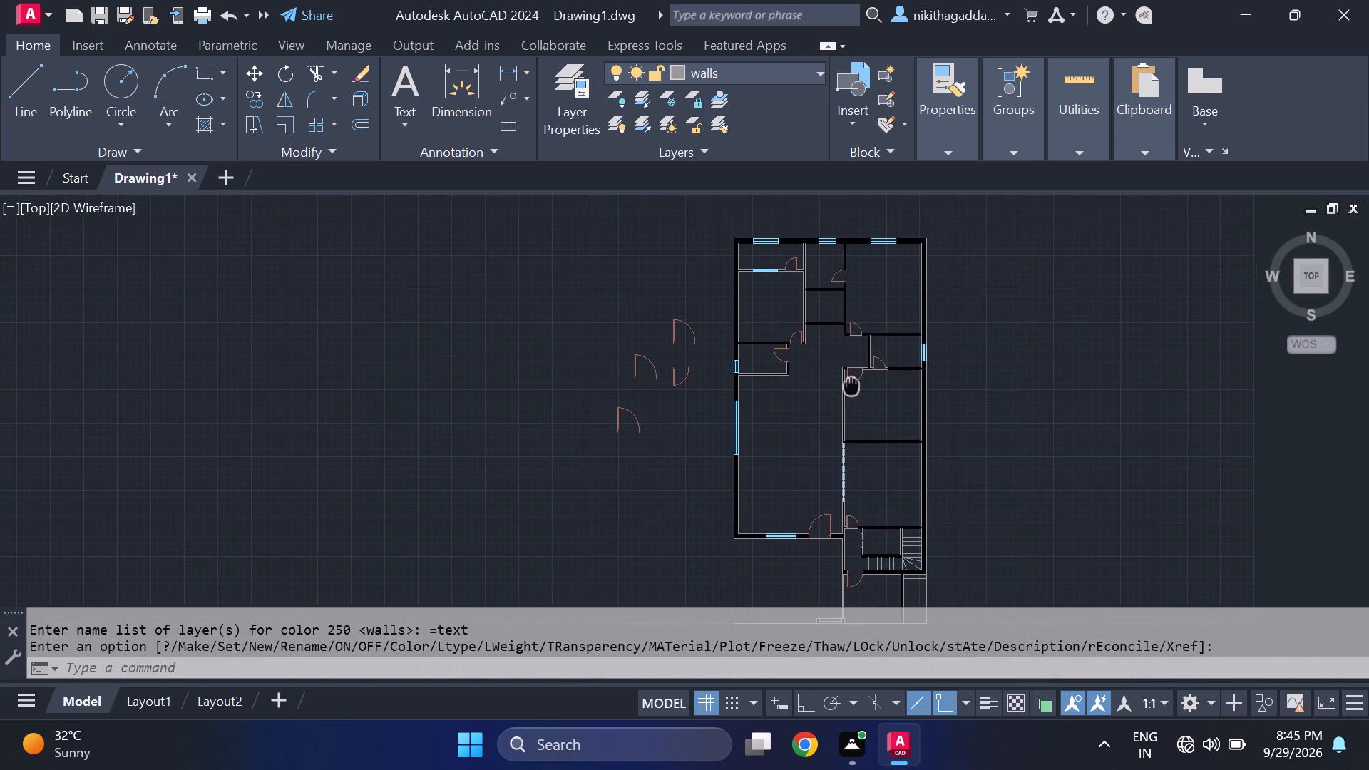
middle_drag(851, 386, 846, 385)
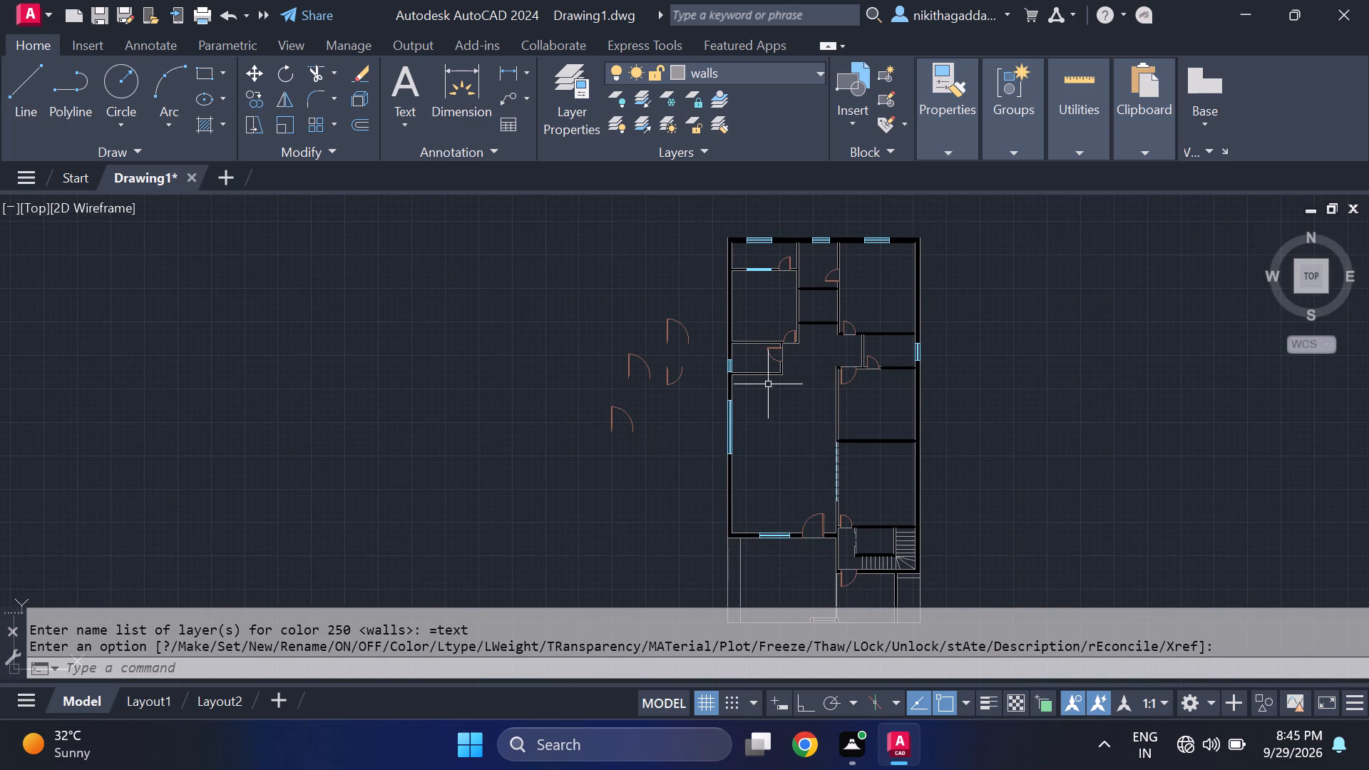
middle_drag(767, 384, 796, 491)
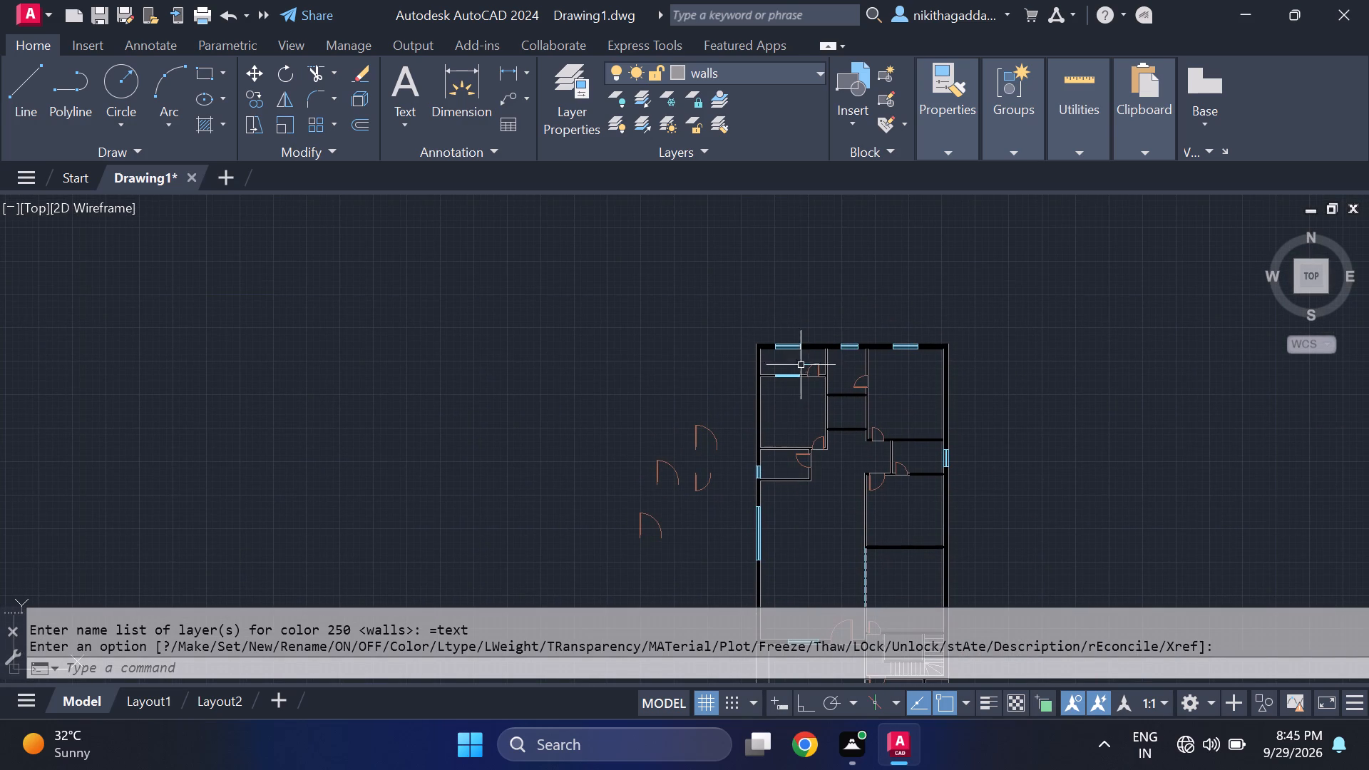
scroll(790, 349, up, 3)
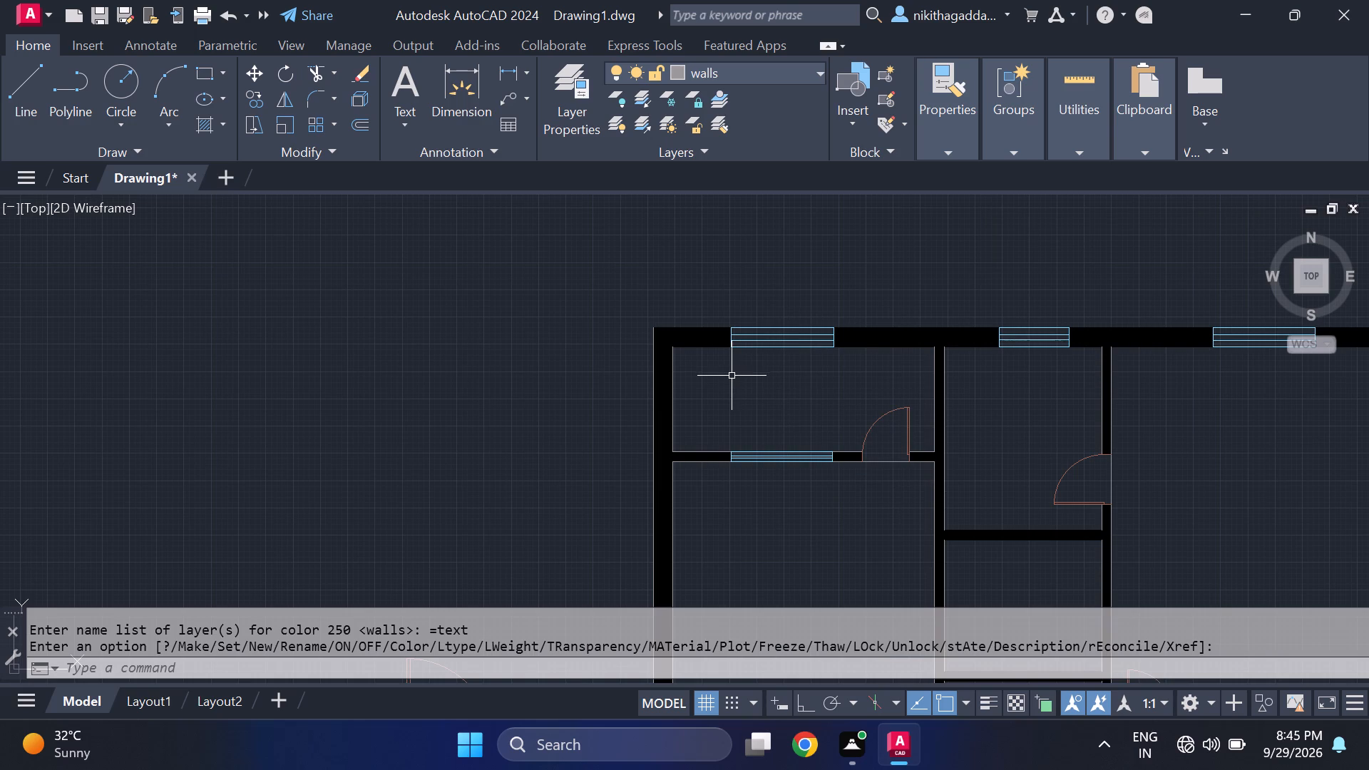
scroll(762, 380, up, 2)
scroll(762, 380, down, 2)
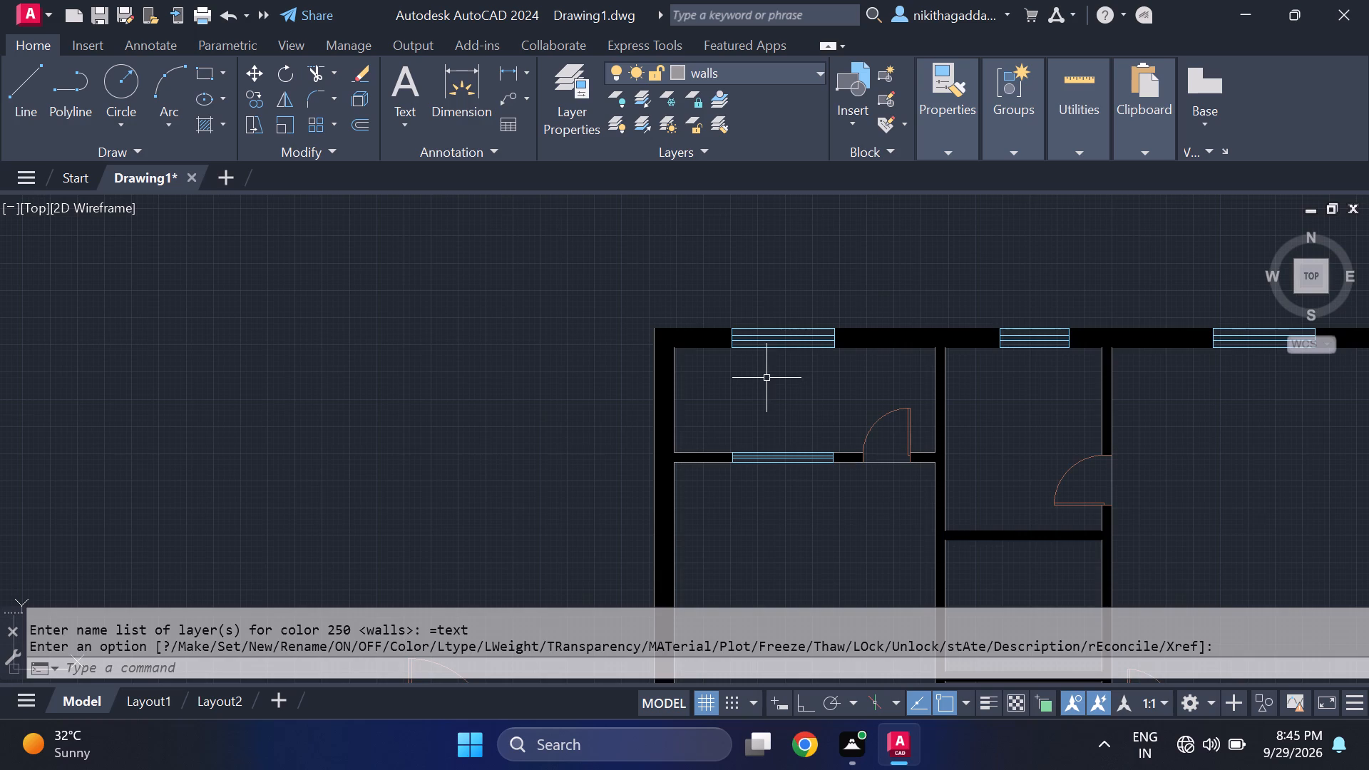
scroll(799, 434, down, 2)
scroll(850, 445, up, 2)
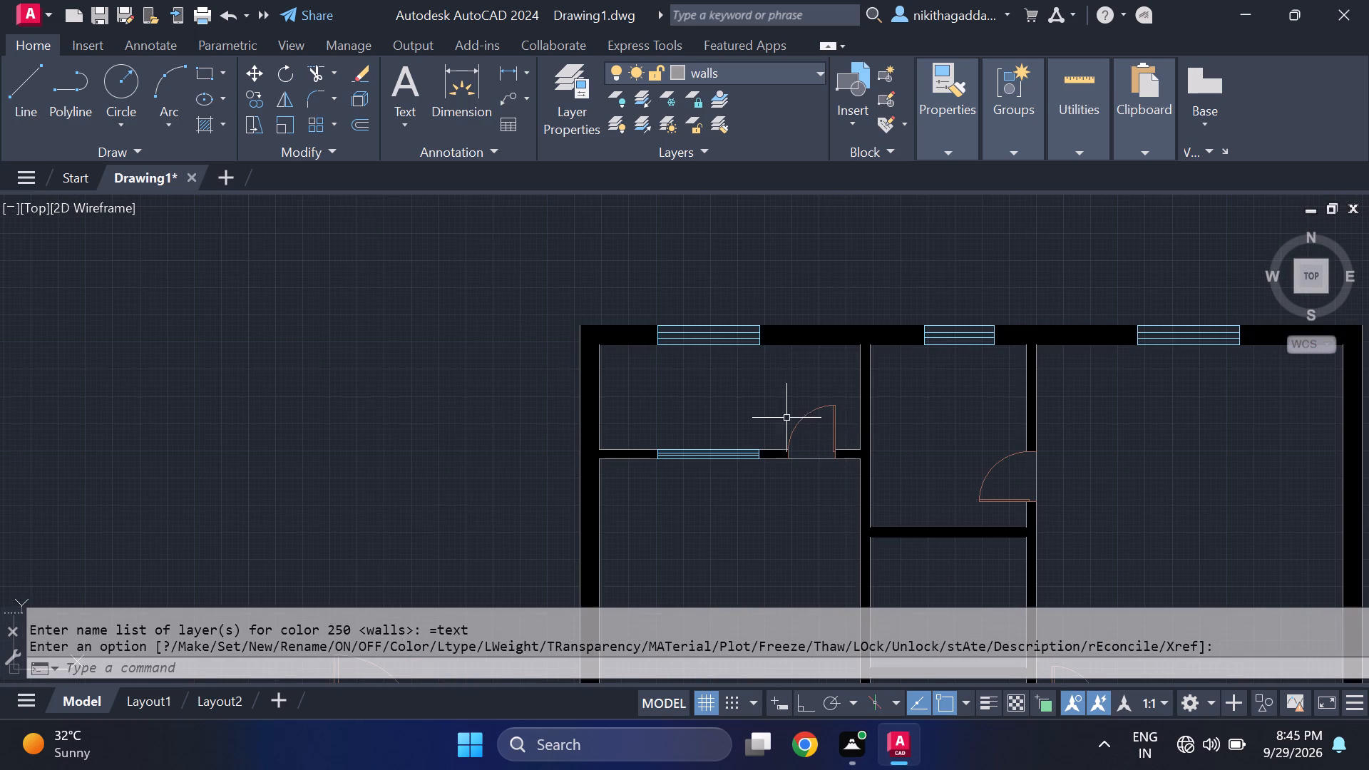
scroll(756, 415, up, 1)
scroll(448, 362, up, 1)
scroll(584, 329, down, 3)
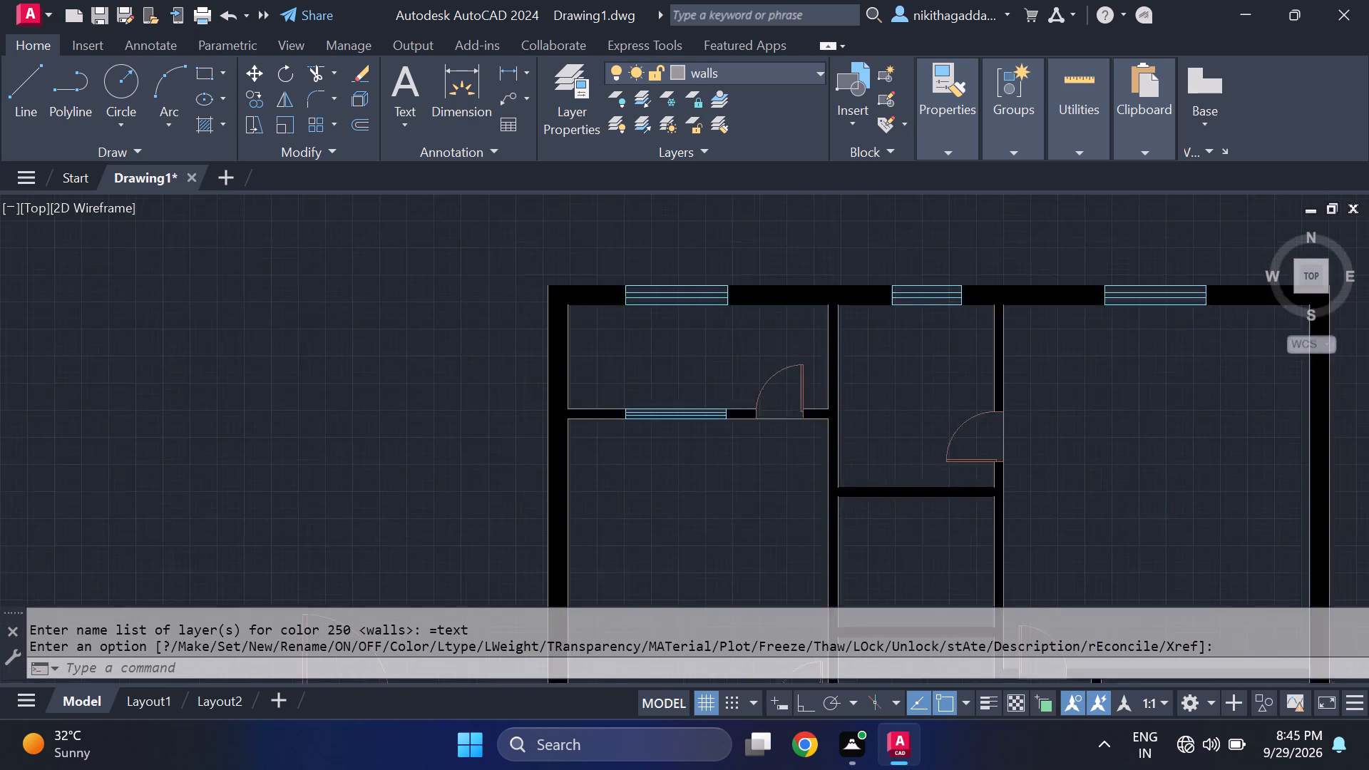
scroll(698, 406, down, 2)
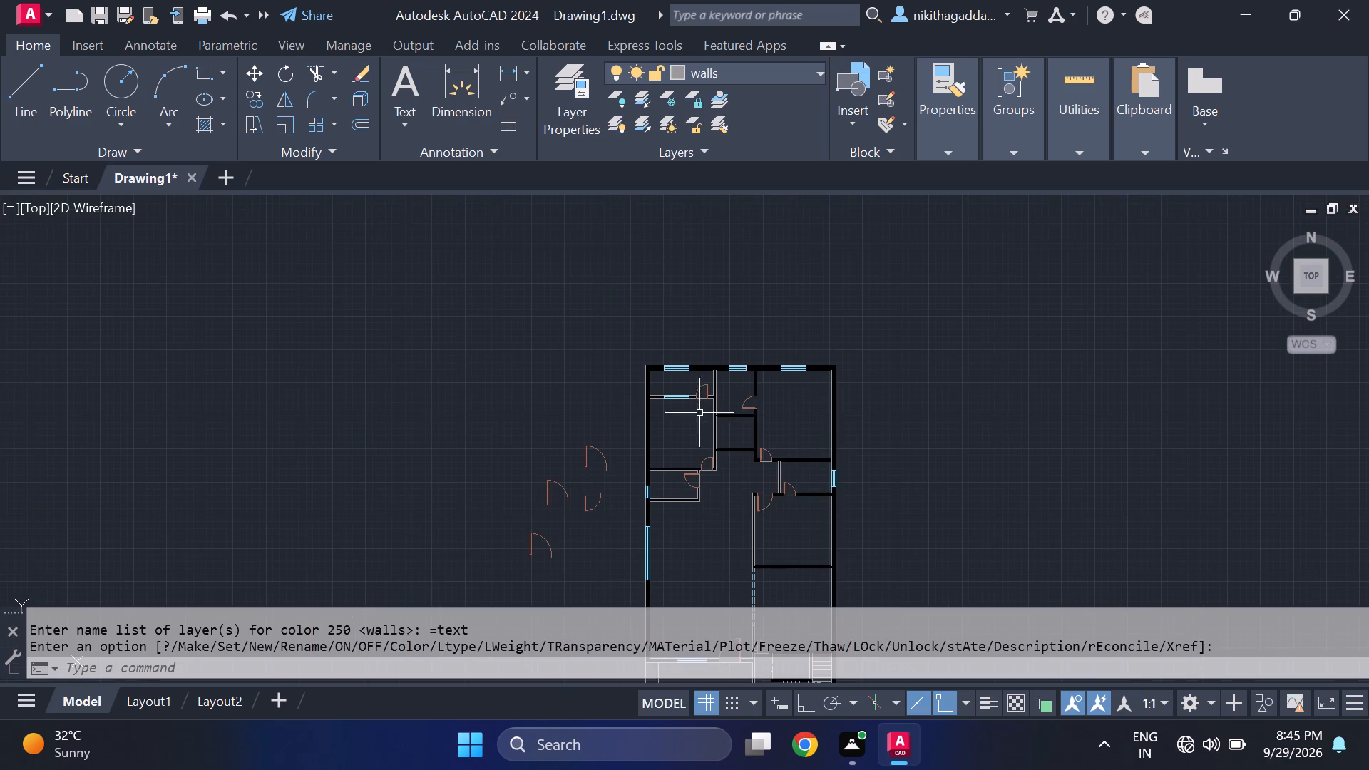
Check the whole floor plan and its southern part around the staircase and front entrance area.
middle_drag(753, 452, 612, 318)
scroll(598, 298, down, 2)
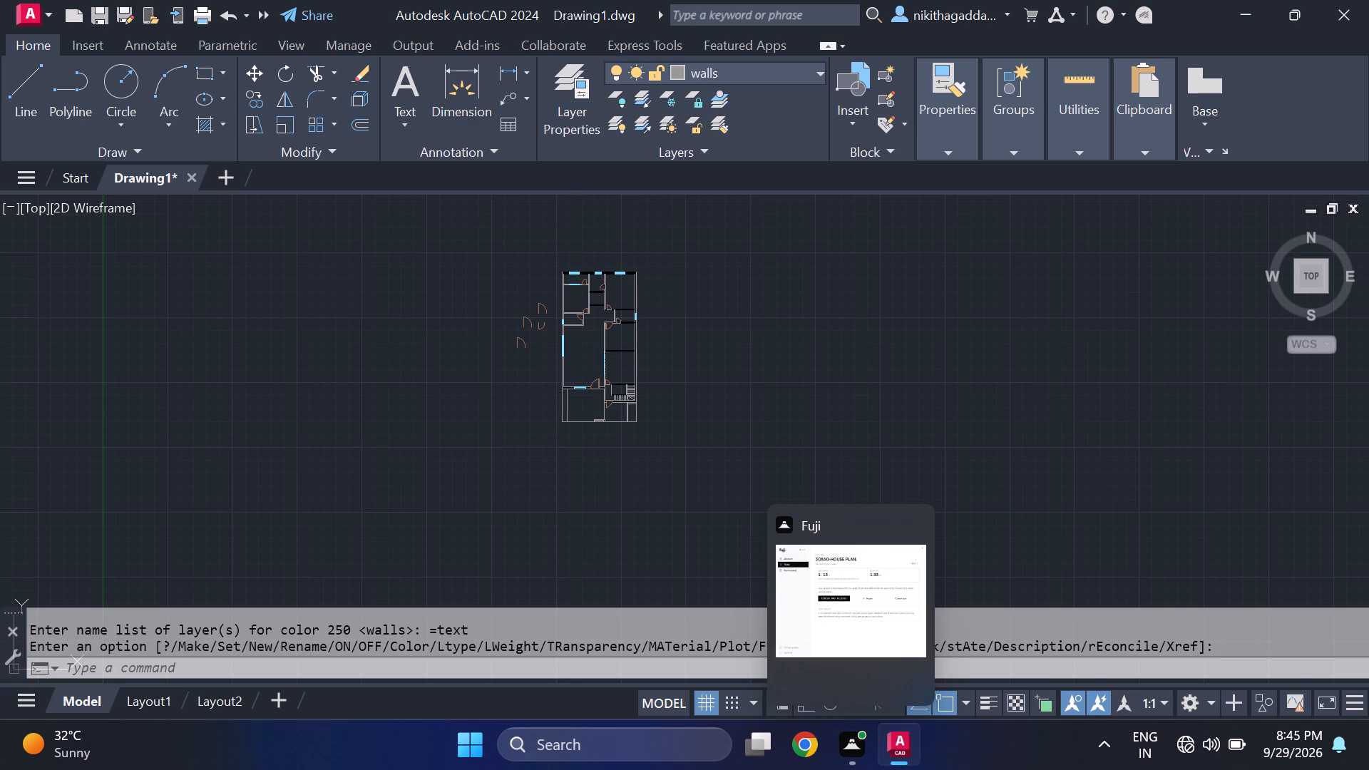
scroll(527, 271, down, 1)
scroll(527, 274, up, 2)
scroll(621, 438, up, 2)
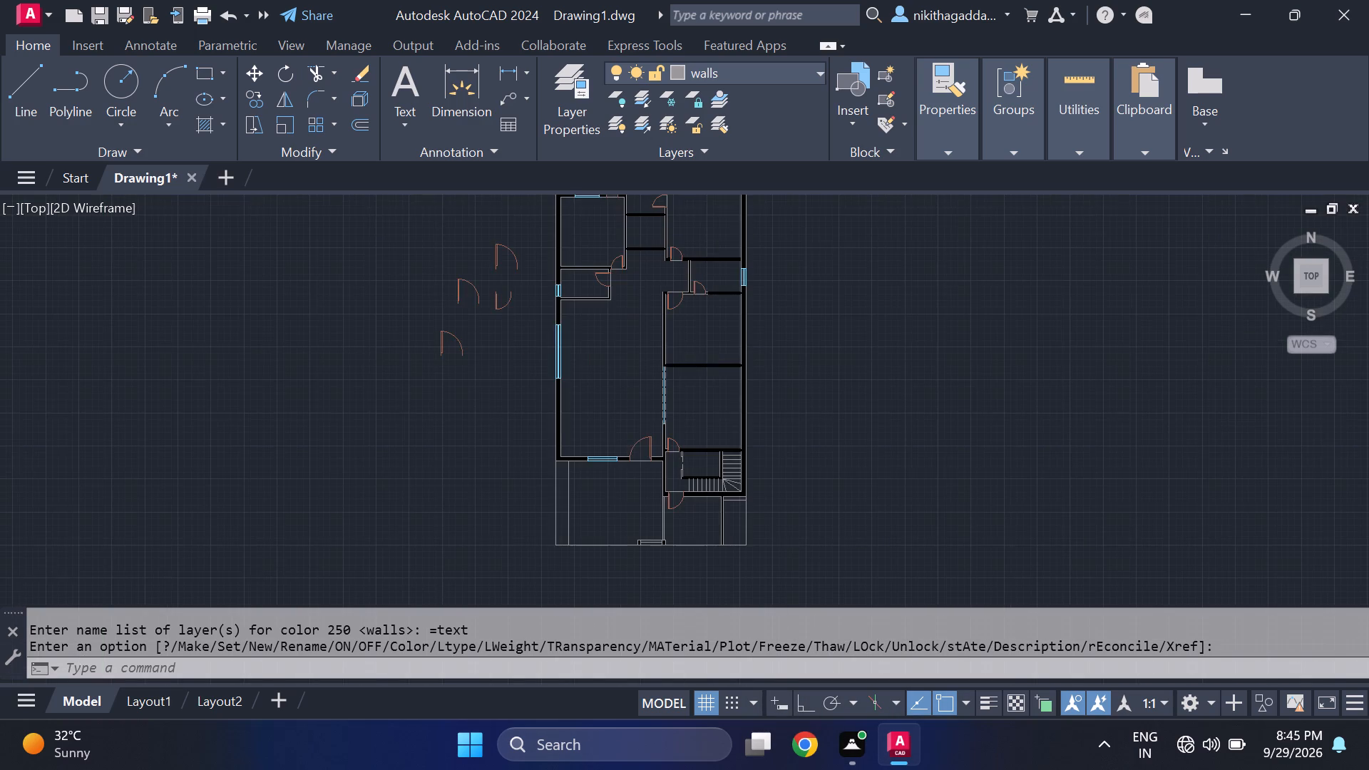
scroll(621, 438, down, 2)
scroll(621, 438, up, 2)
middle_drag(620, 395, 627, 301)
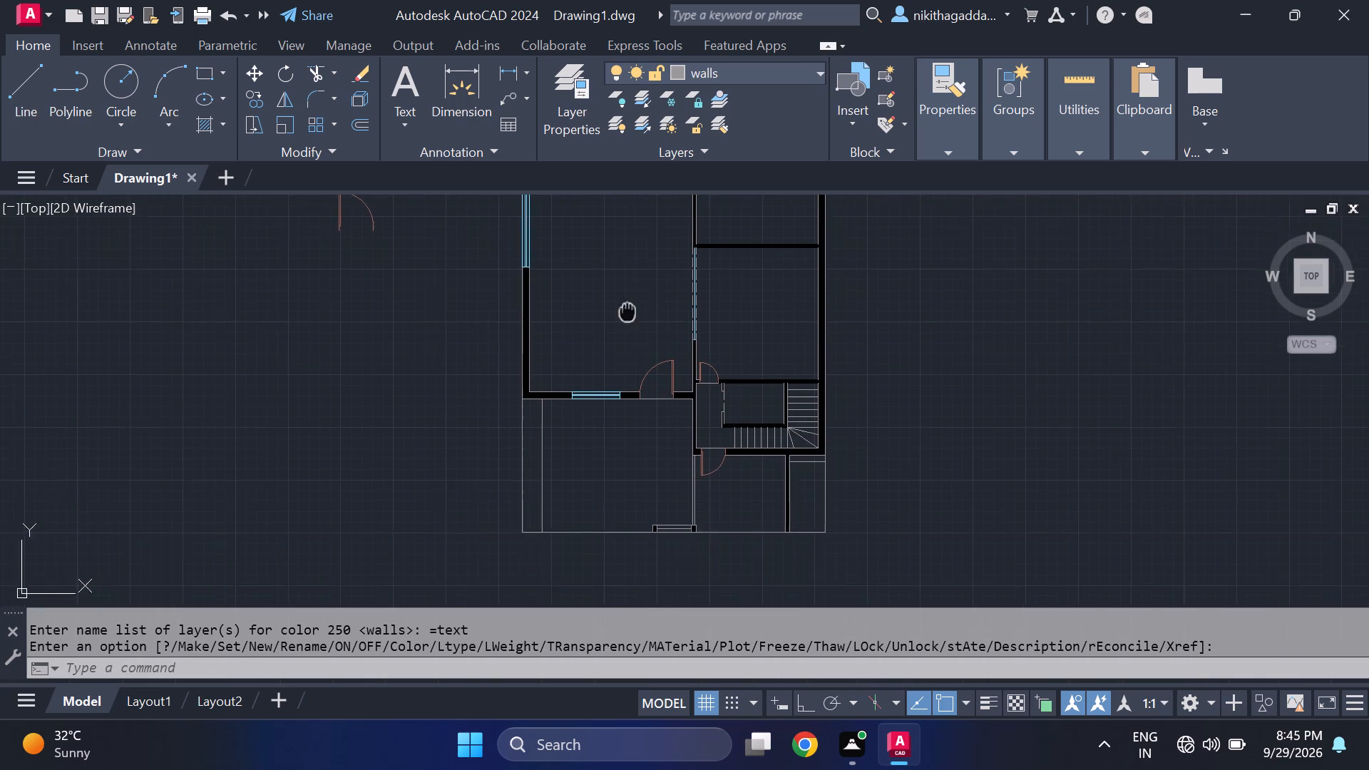
middle_drag(627, 301, 642, 324)
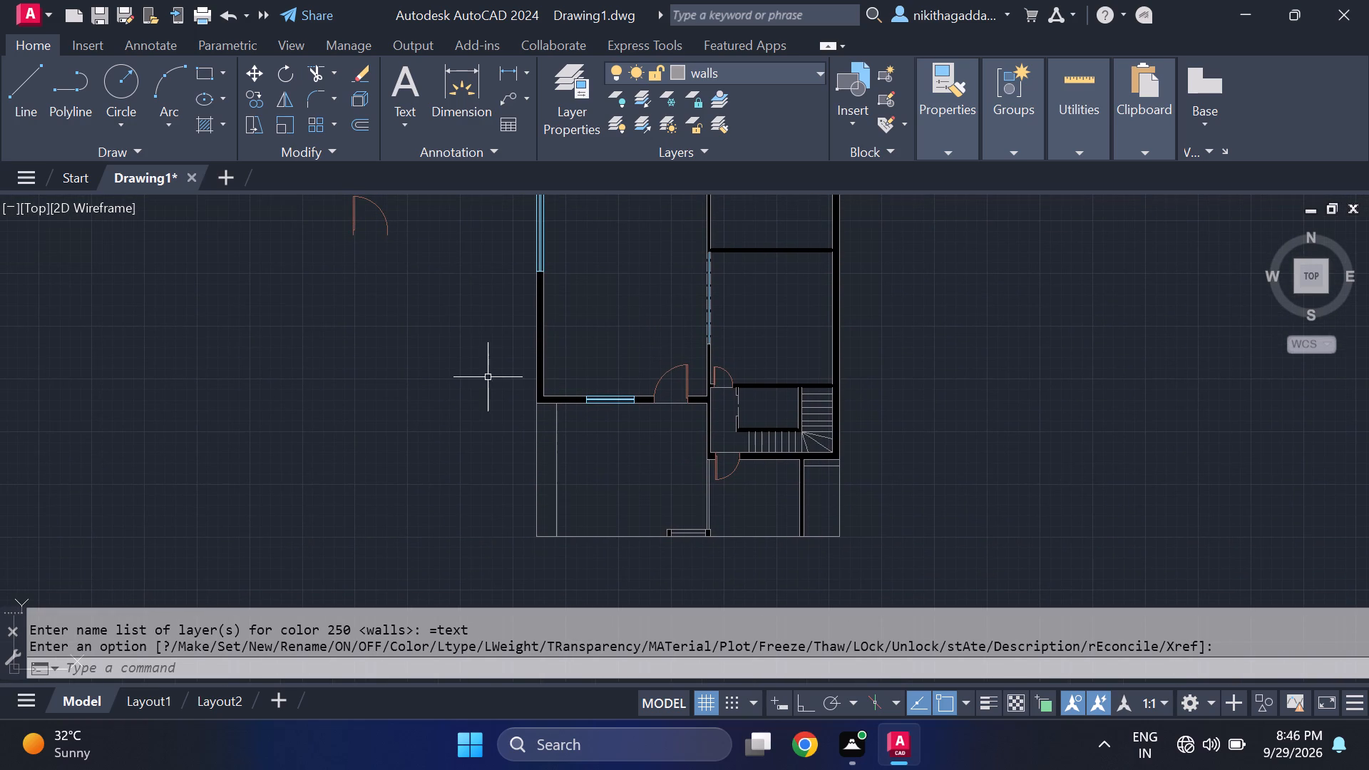
Open the existing drawing 30X47-GF-PLAN from Documents and switch it to model space.
click(29, 184)
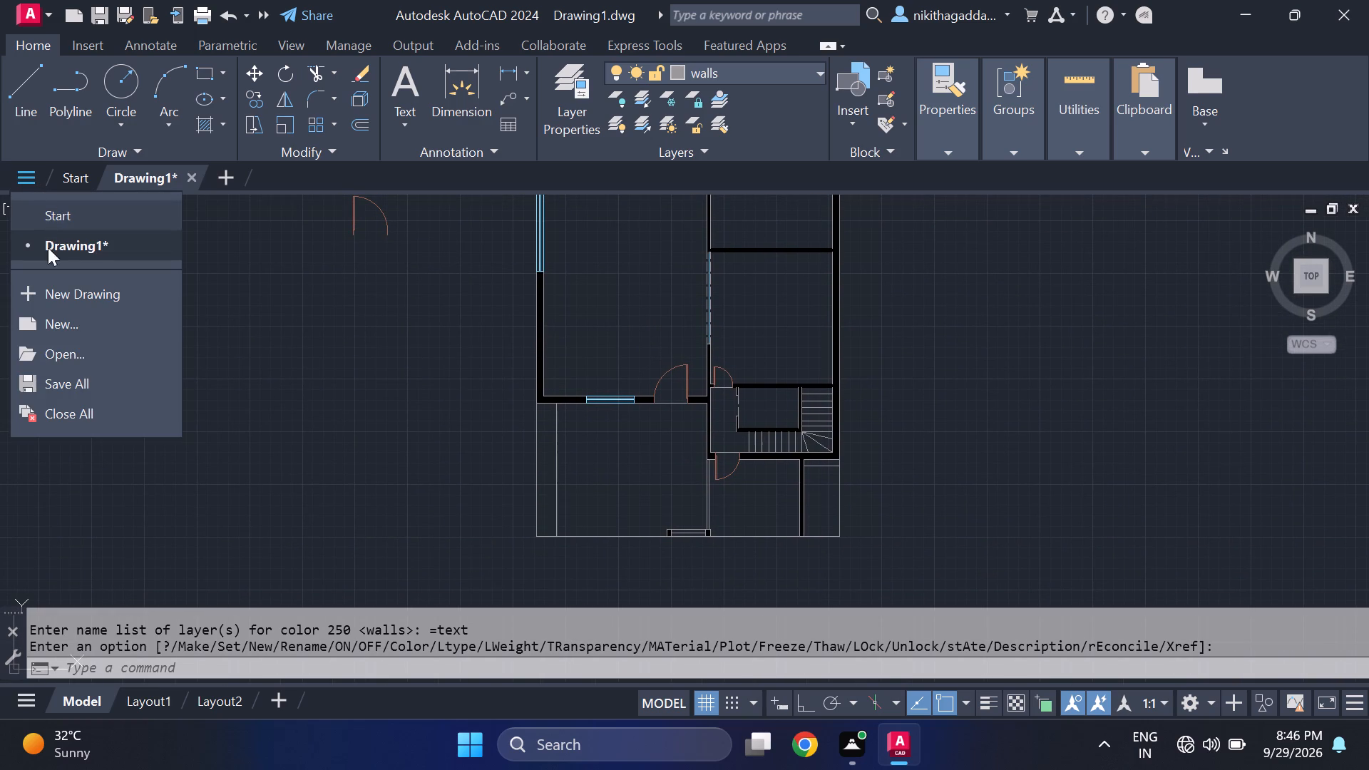
click(62, 357)
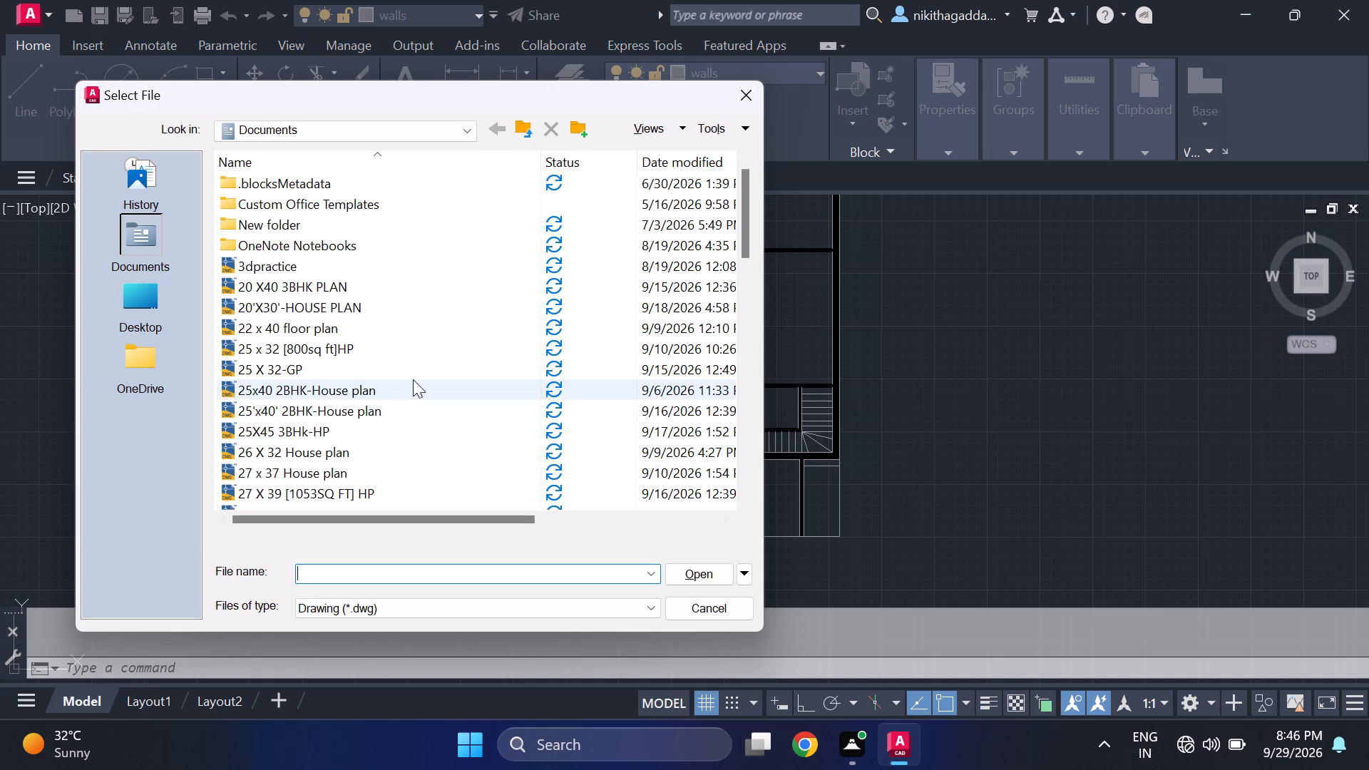
scroll(333, 391, down, 2)
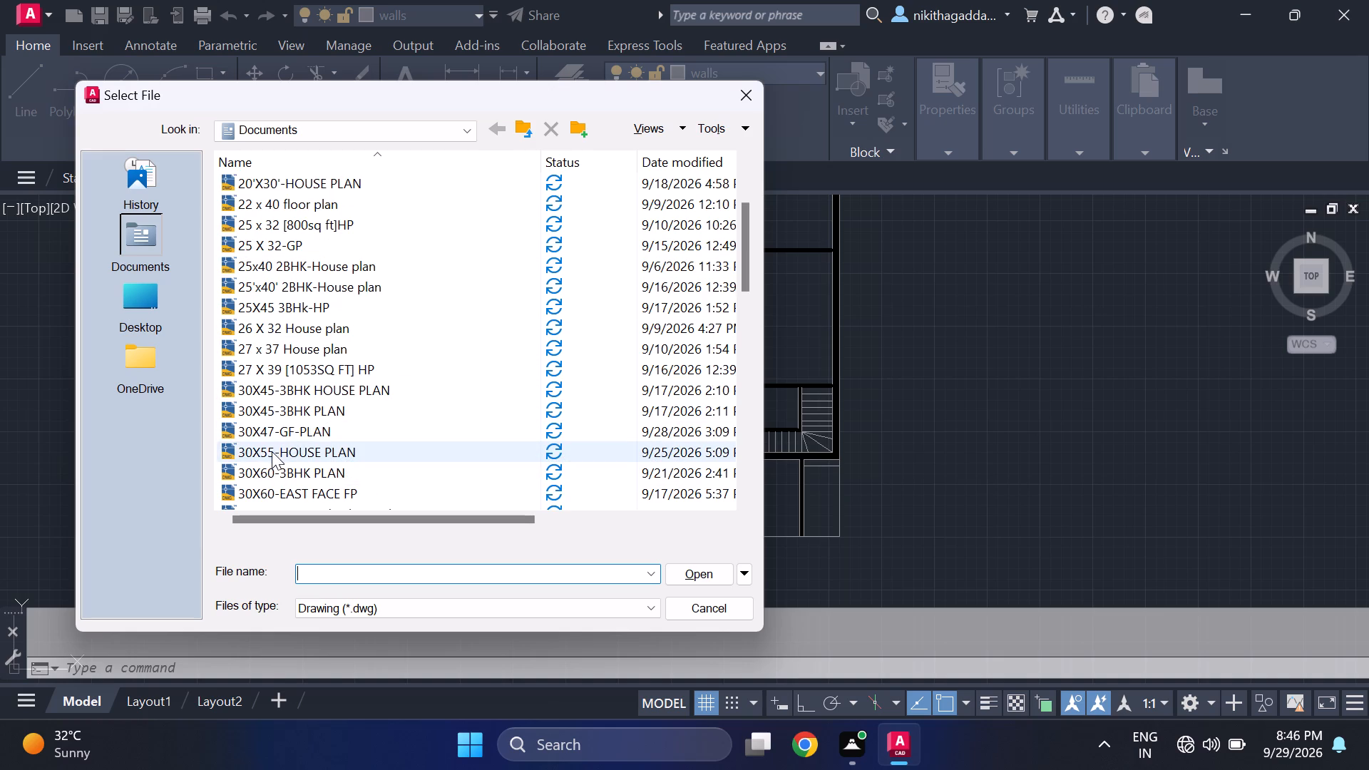
click(287, 425)
click(715, 572)
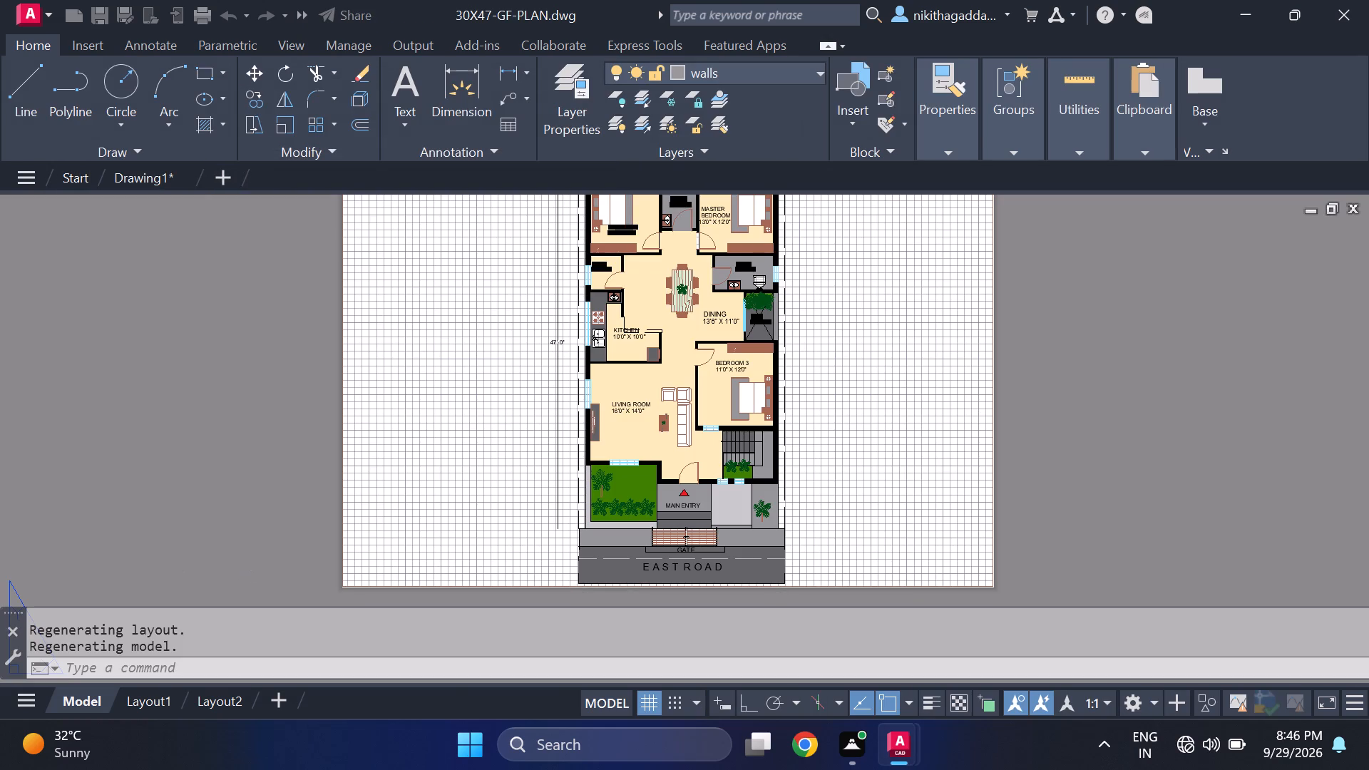
click(76, 695)
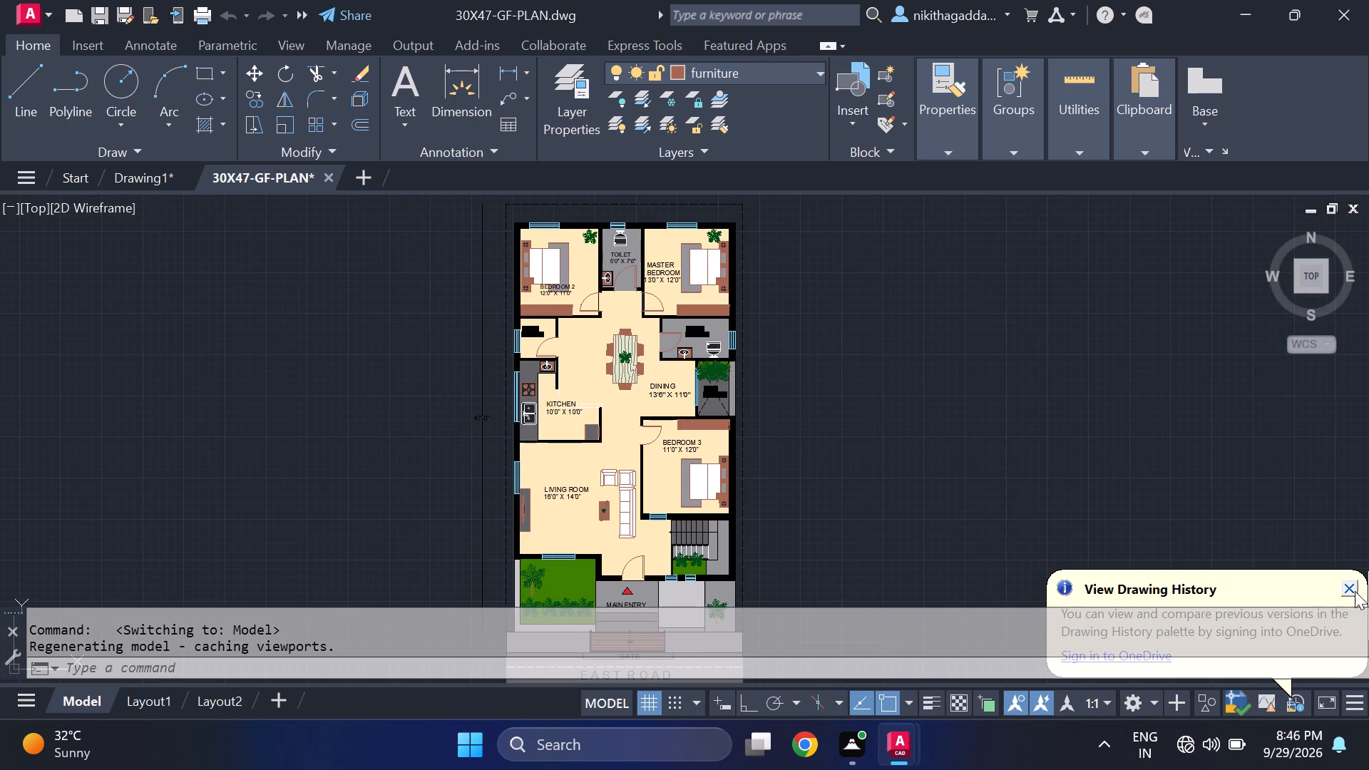
click(1348, 587)
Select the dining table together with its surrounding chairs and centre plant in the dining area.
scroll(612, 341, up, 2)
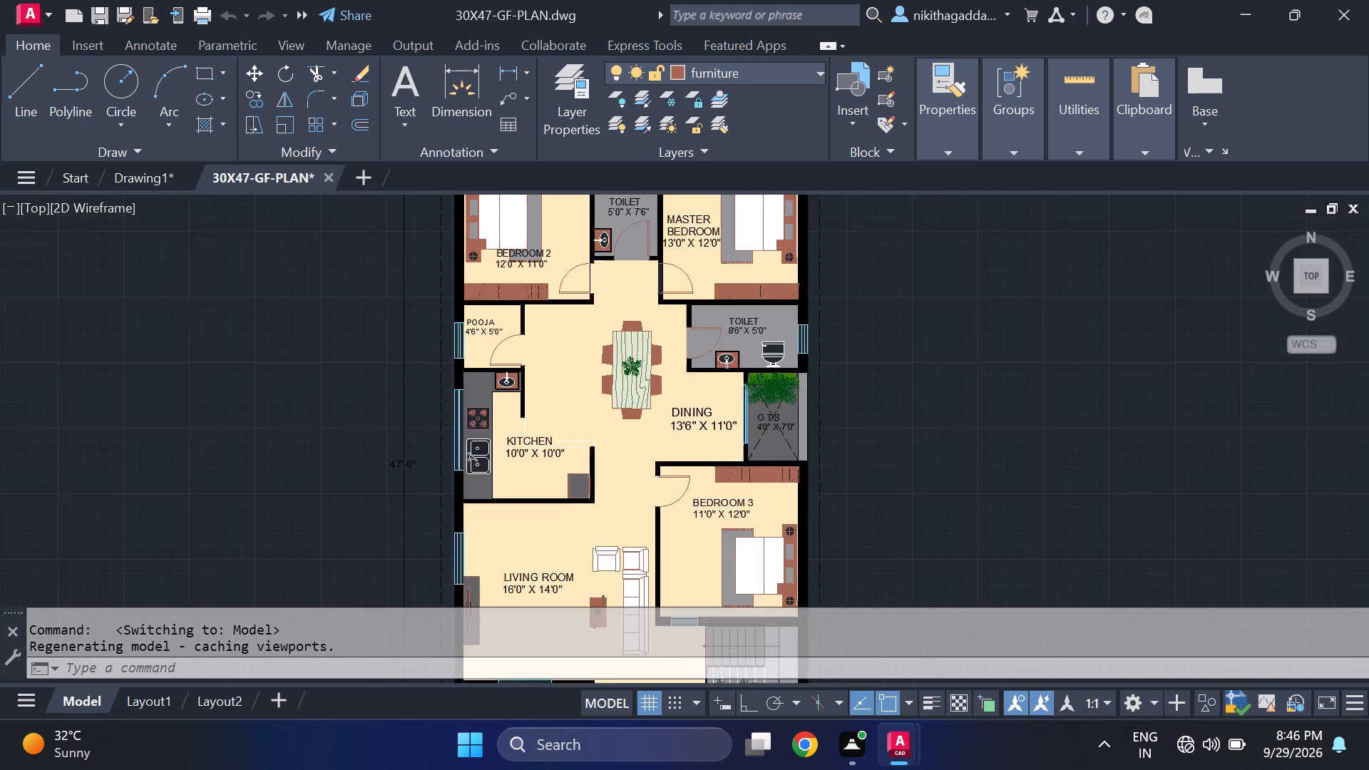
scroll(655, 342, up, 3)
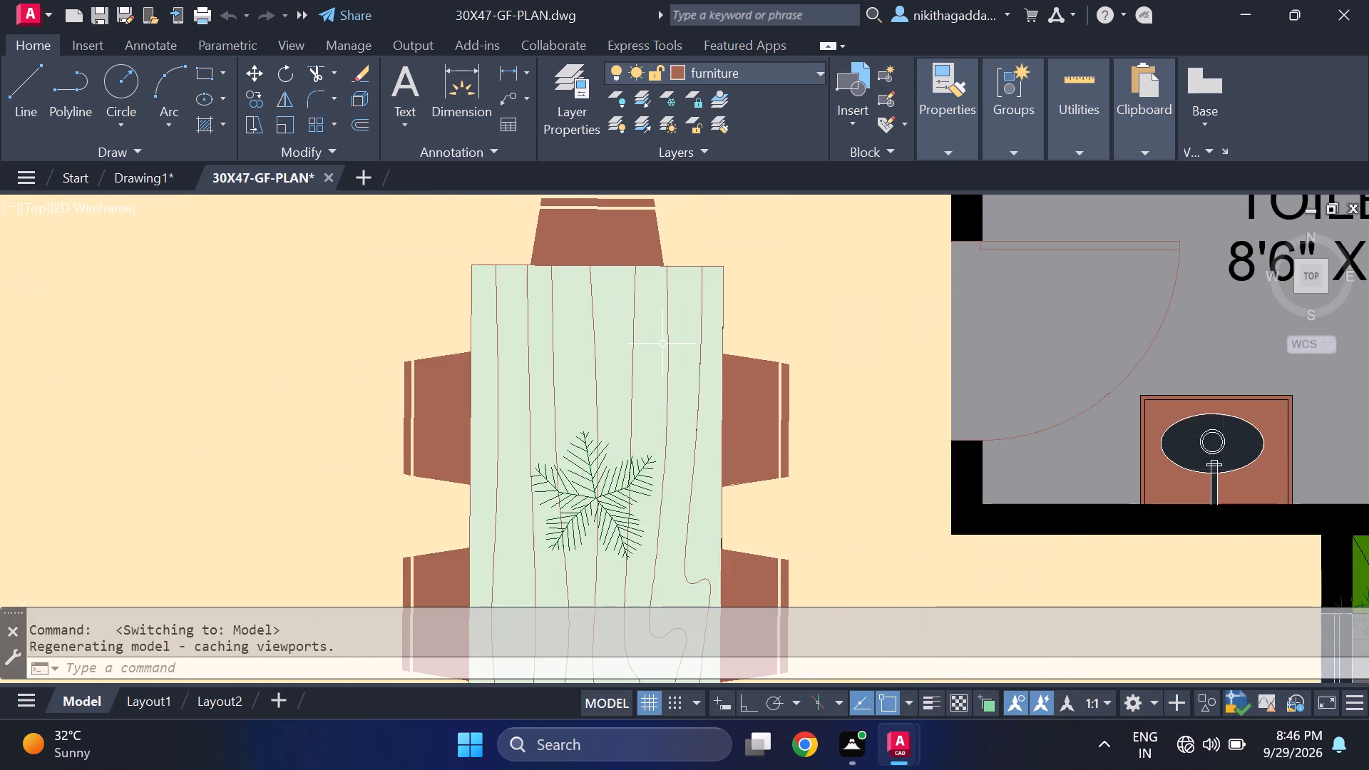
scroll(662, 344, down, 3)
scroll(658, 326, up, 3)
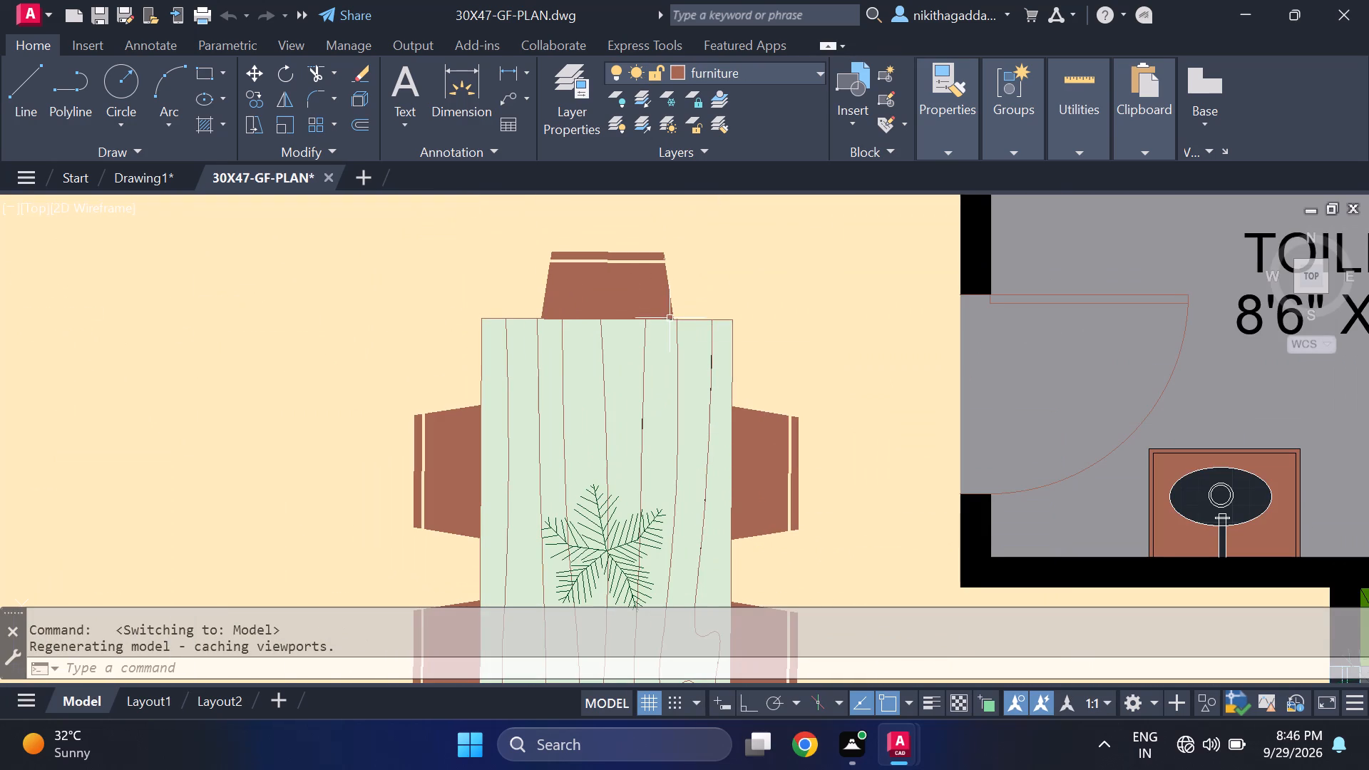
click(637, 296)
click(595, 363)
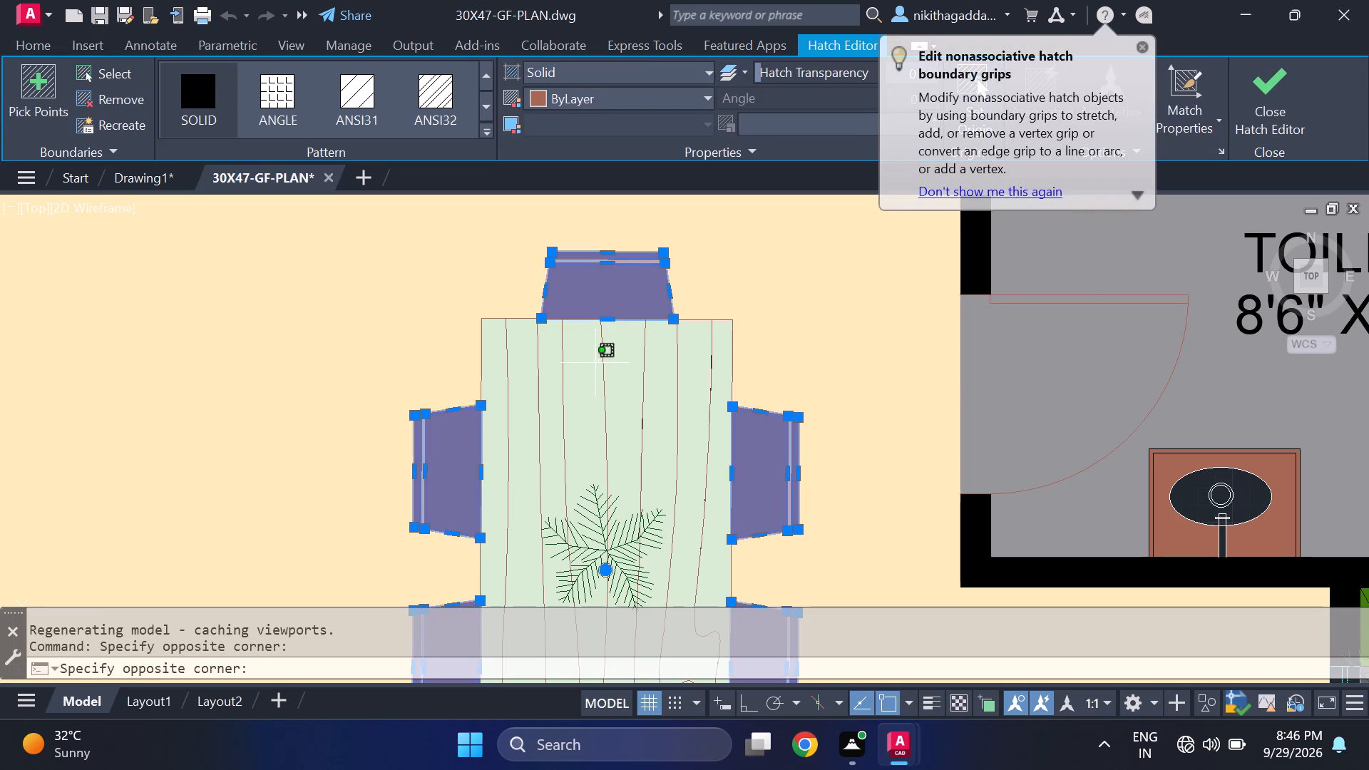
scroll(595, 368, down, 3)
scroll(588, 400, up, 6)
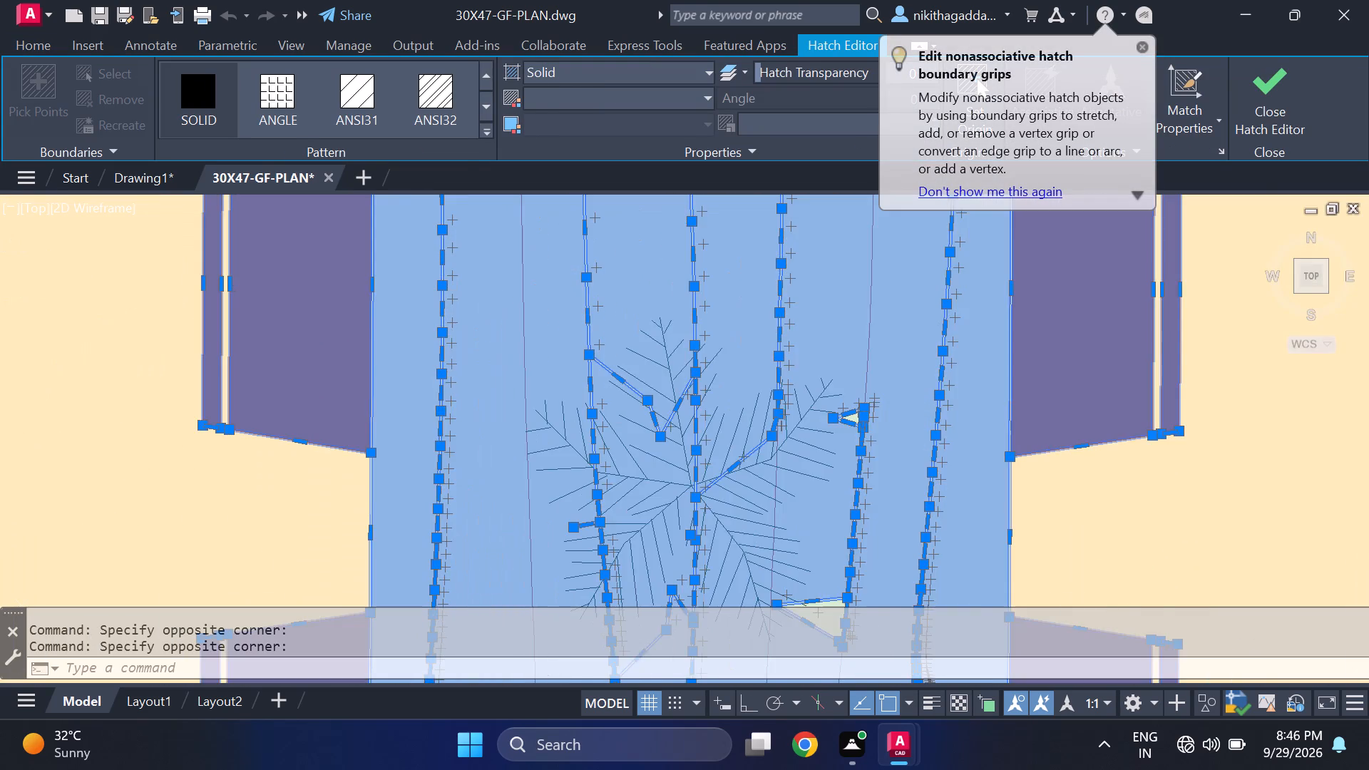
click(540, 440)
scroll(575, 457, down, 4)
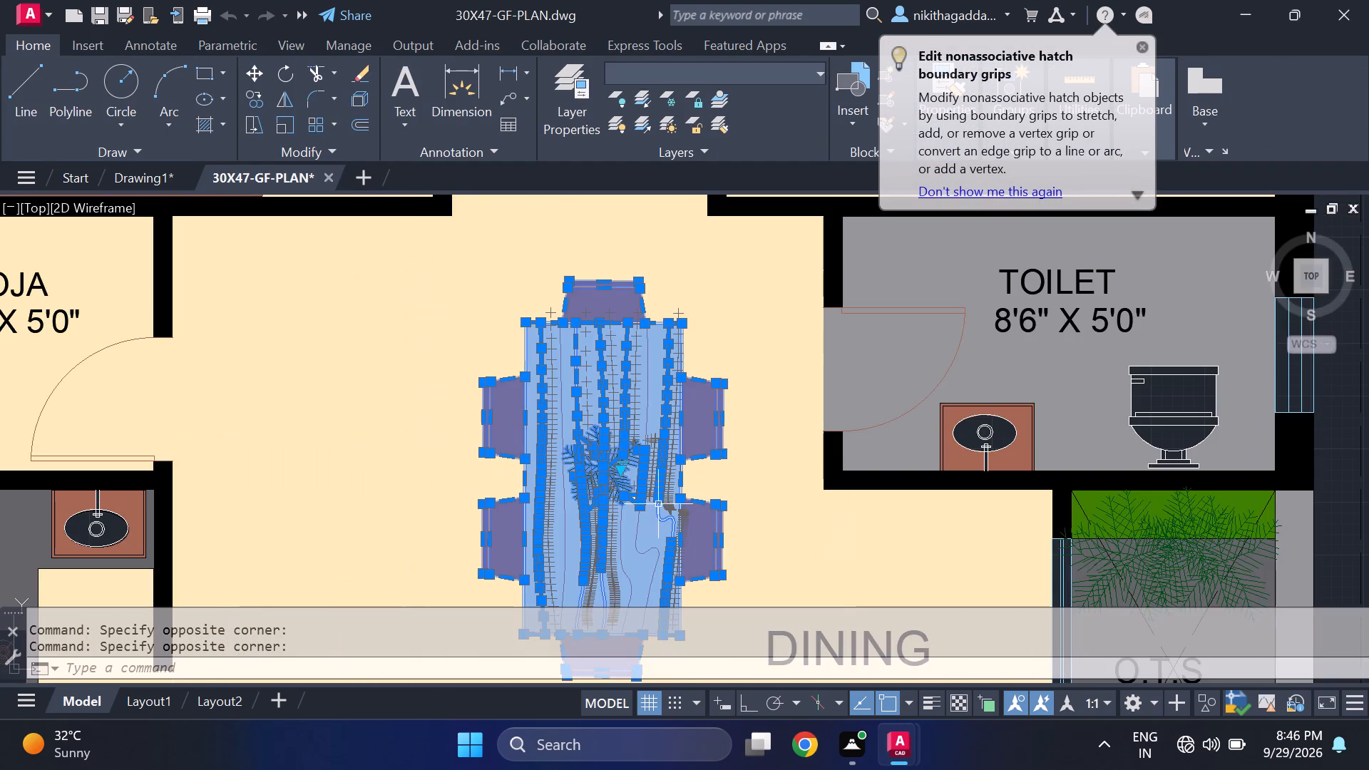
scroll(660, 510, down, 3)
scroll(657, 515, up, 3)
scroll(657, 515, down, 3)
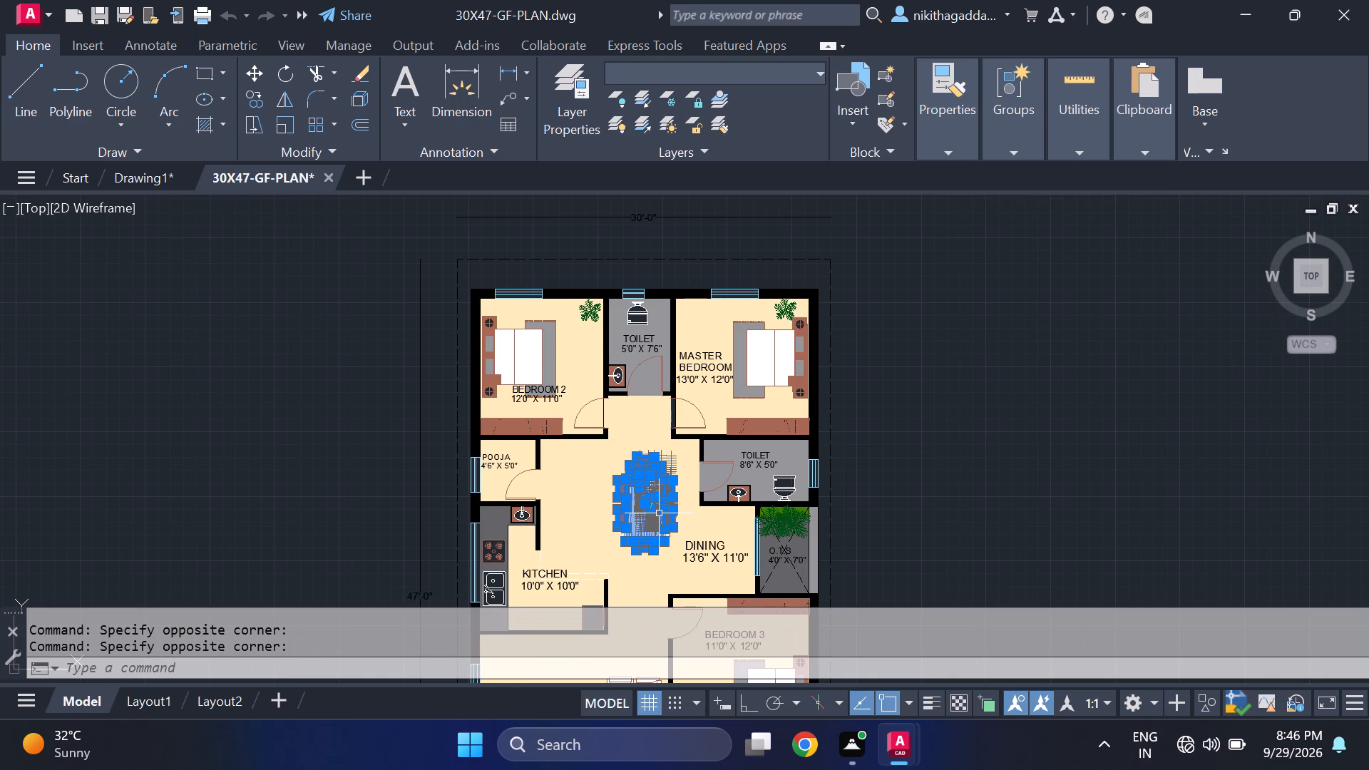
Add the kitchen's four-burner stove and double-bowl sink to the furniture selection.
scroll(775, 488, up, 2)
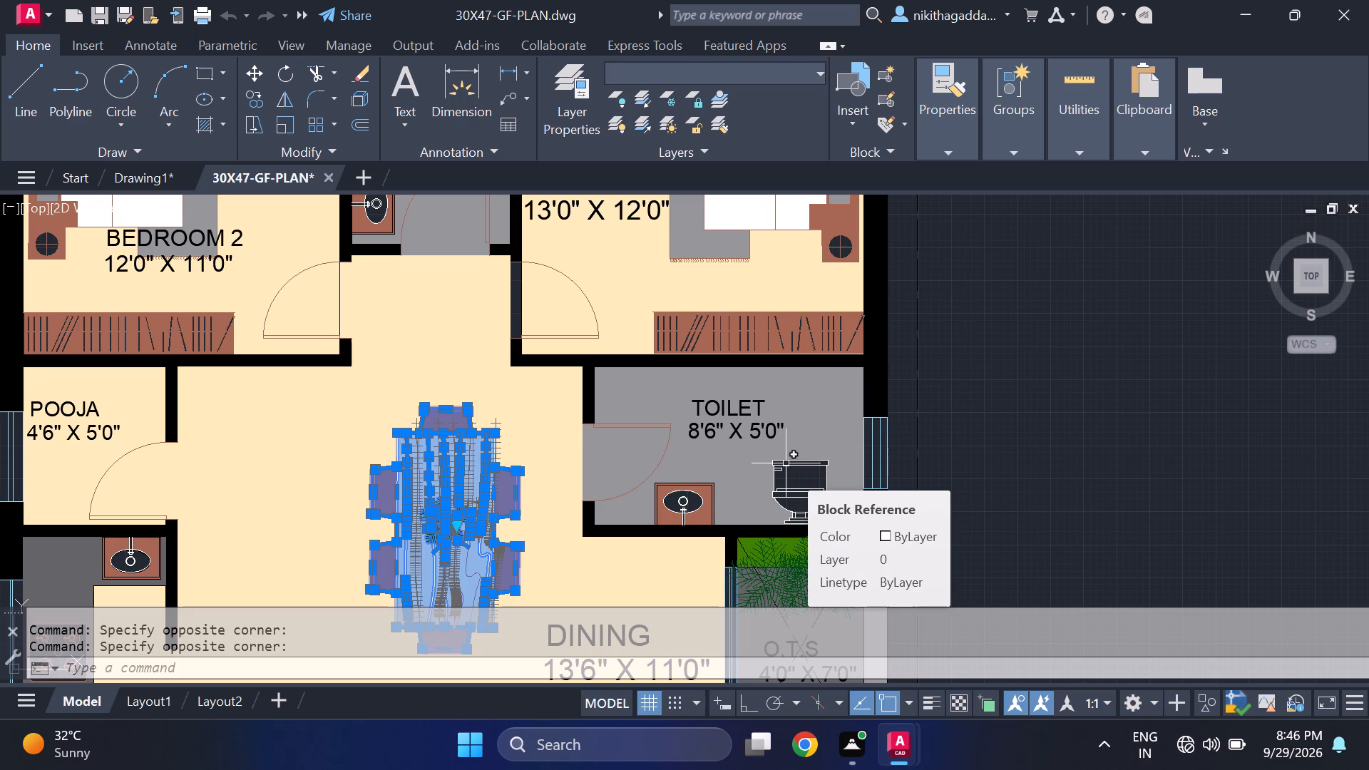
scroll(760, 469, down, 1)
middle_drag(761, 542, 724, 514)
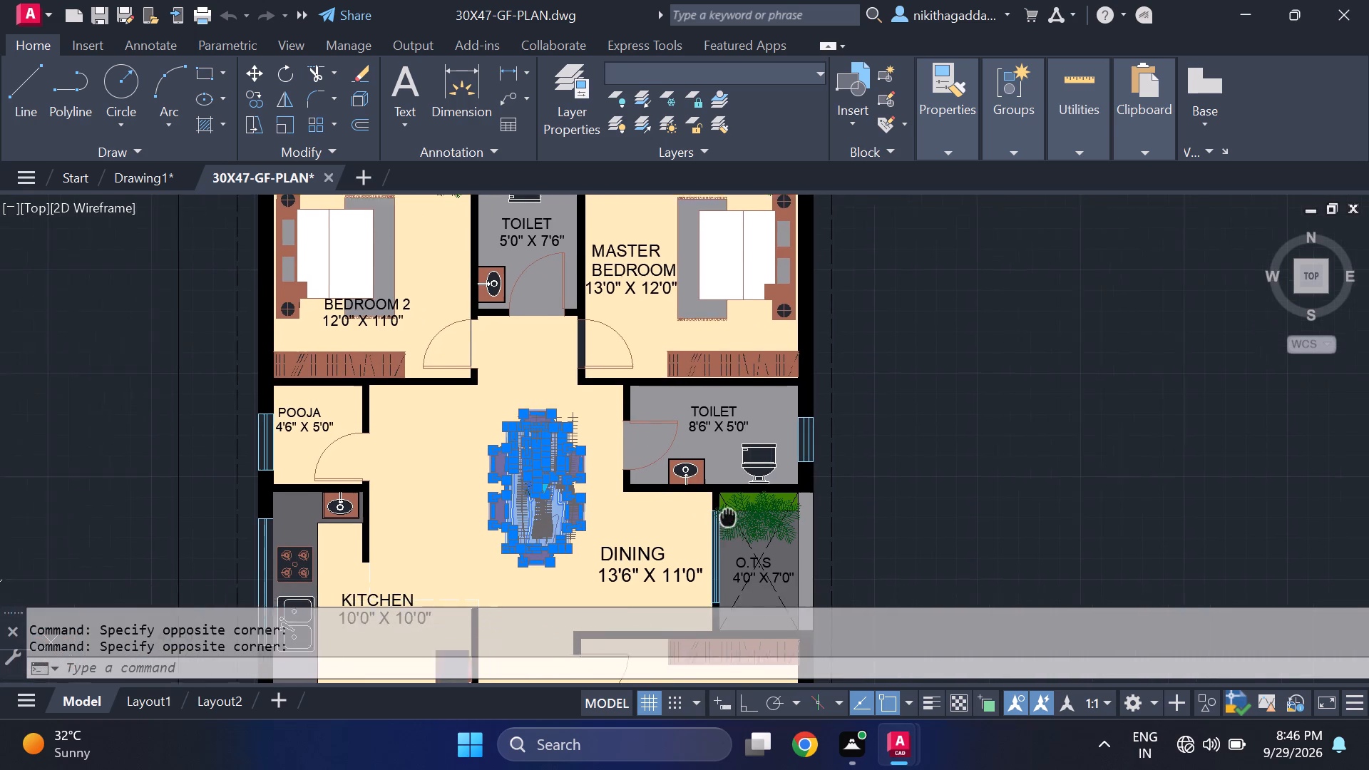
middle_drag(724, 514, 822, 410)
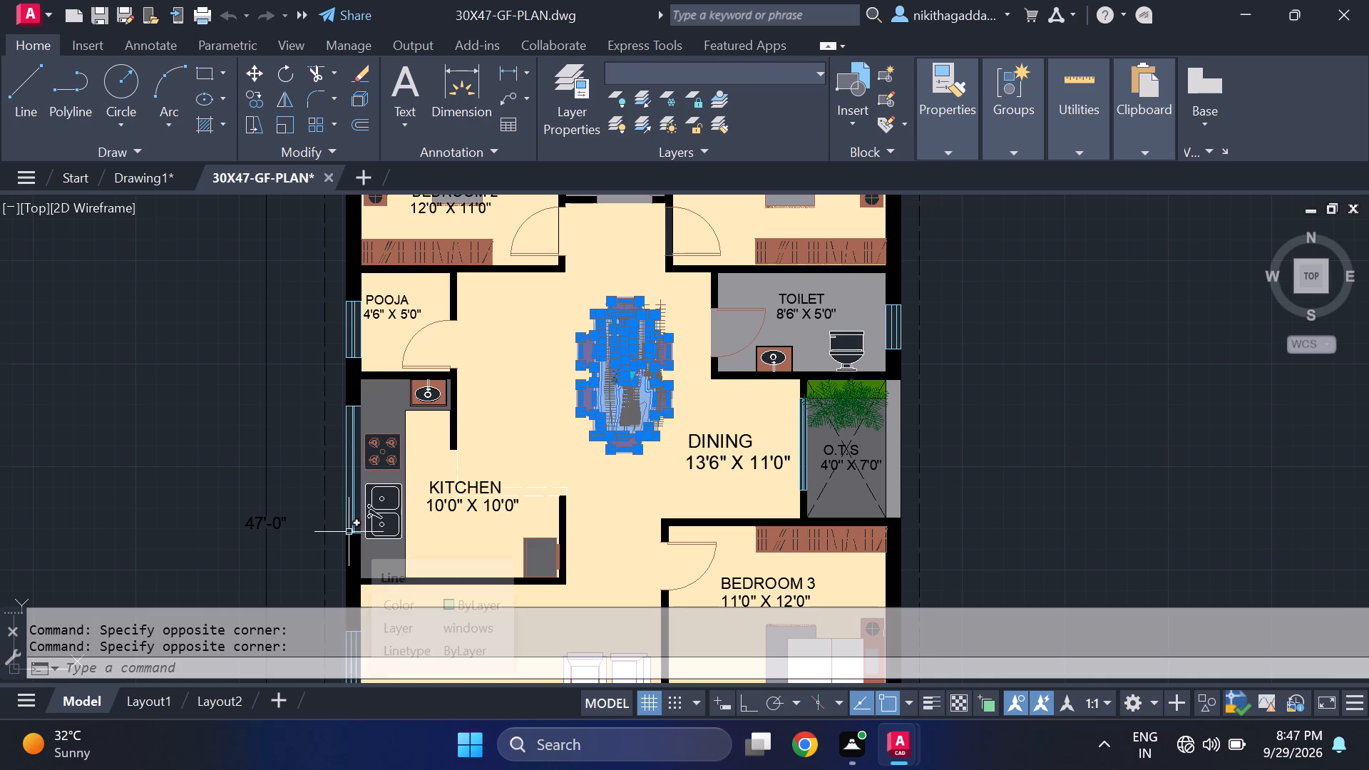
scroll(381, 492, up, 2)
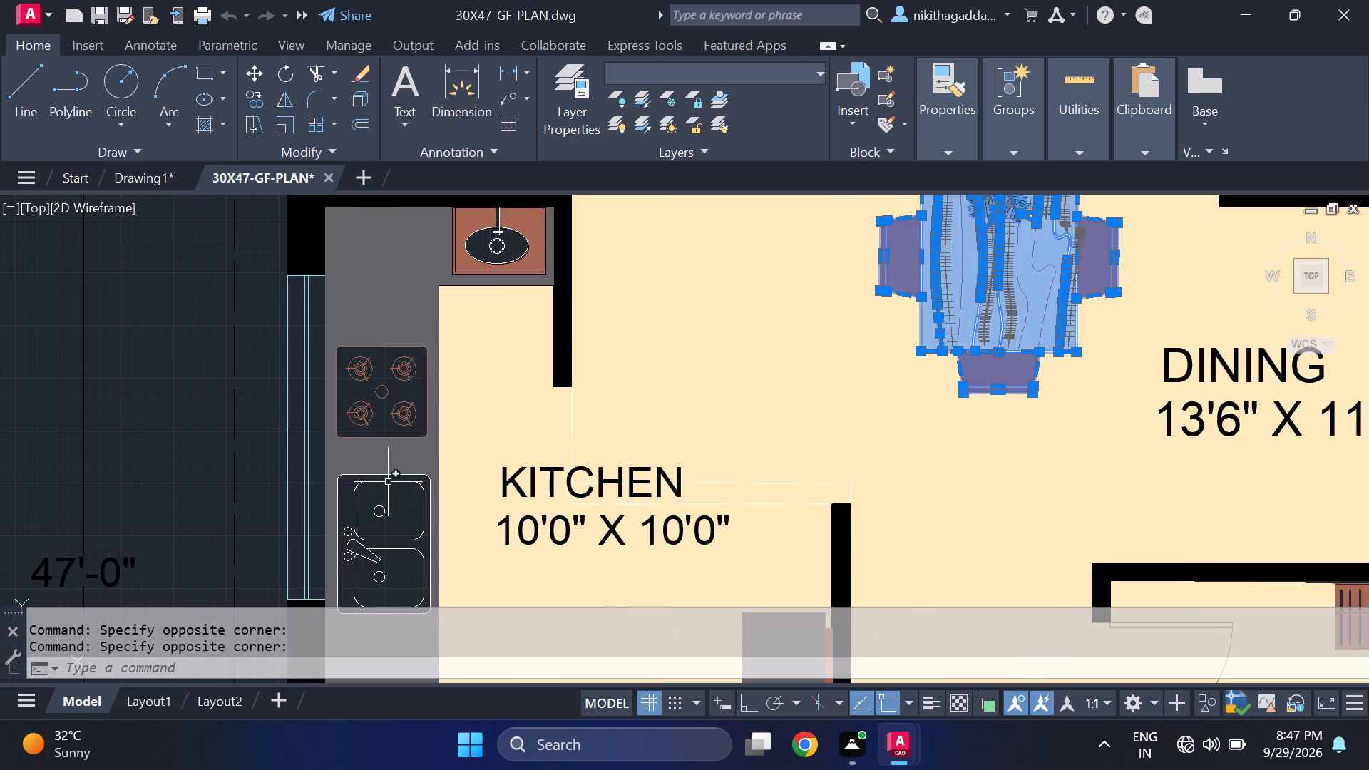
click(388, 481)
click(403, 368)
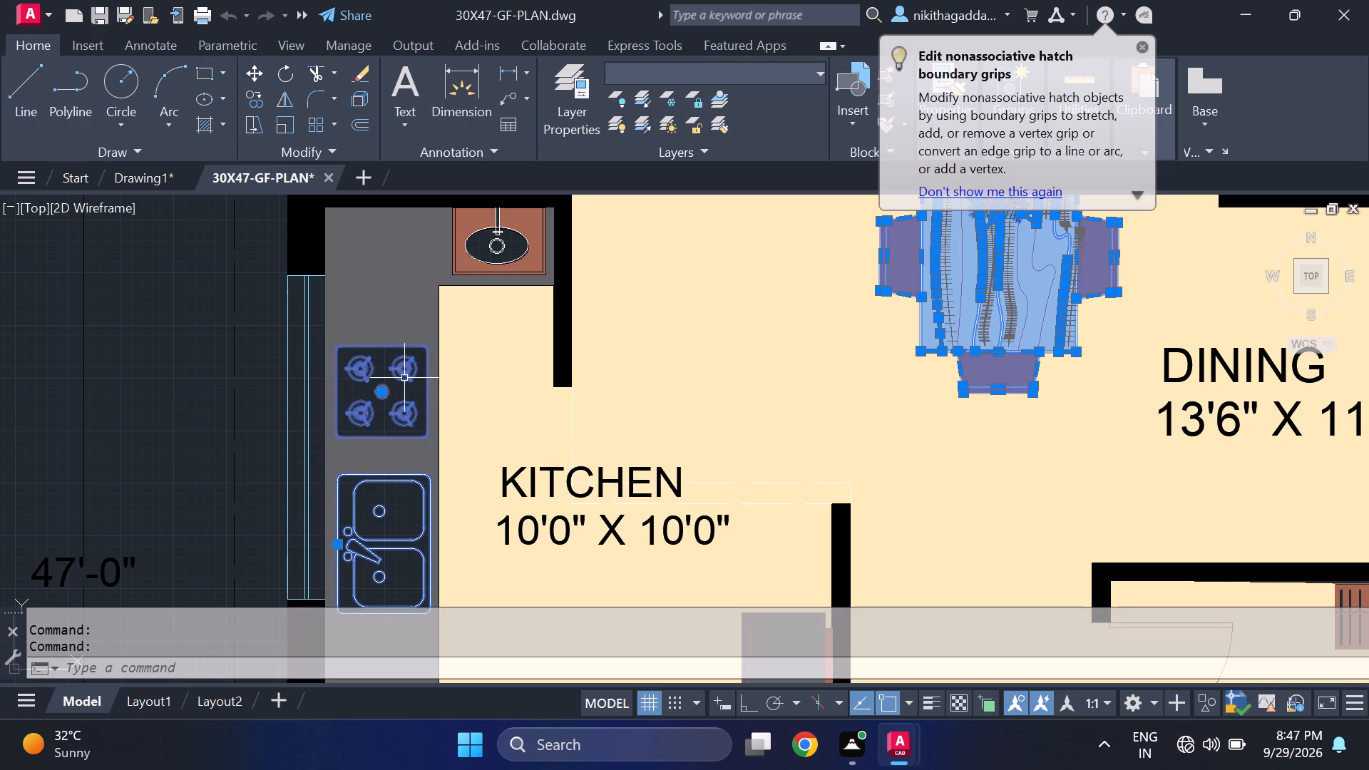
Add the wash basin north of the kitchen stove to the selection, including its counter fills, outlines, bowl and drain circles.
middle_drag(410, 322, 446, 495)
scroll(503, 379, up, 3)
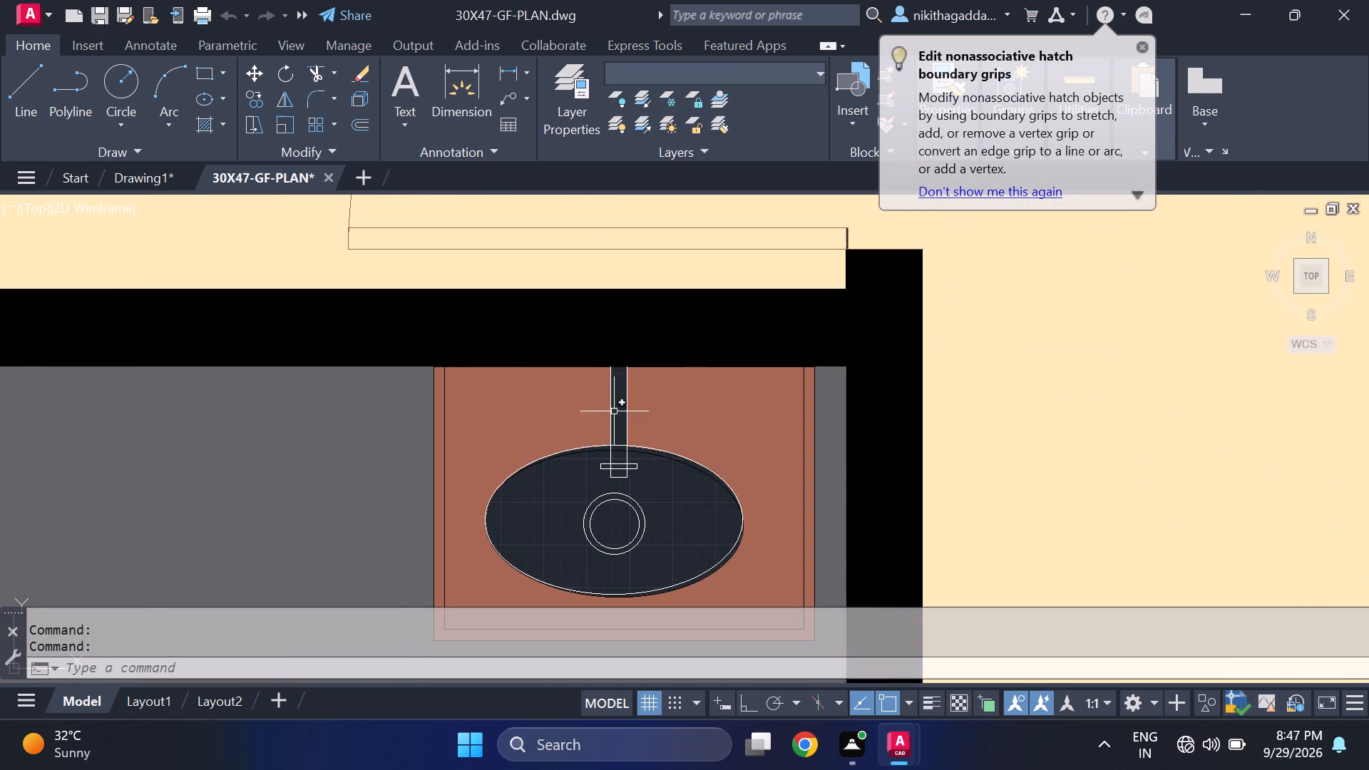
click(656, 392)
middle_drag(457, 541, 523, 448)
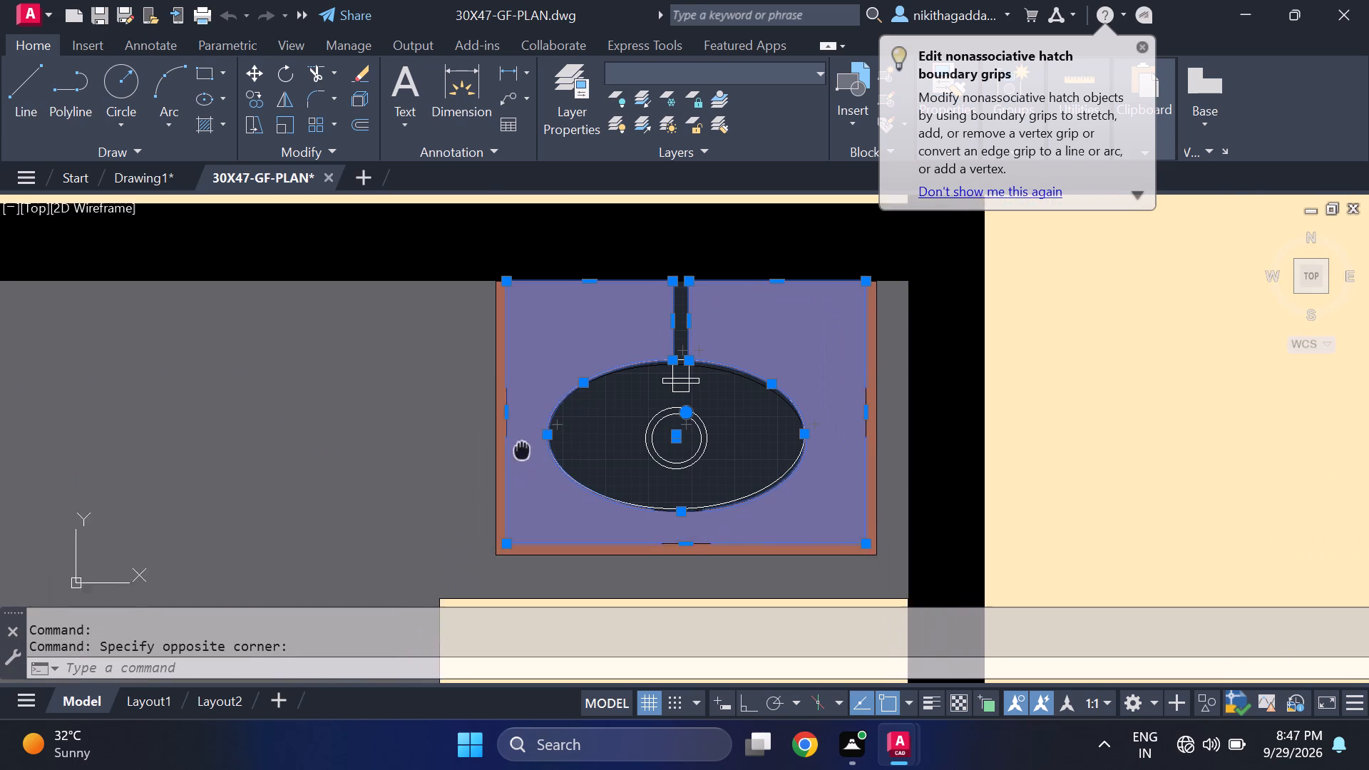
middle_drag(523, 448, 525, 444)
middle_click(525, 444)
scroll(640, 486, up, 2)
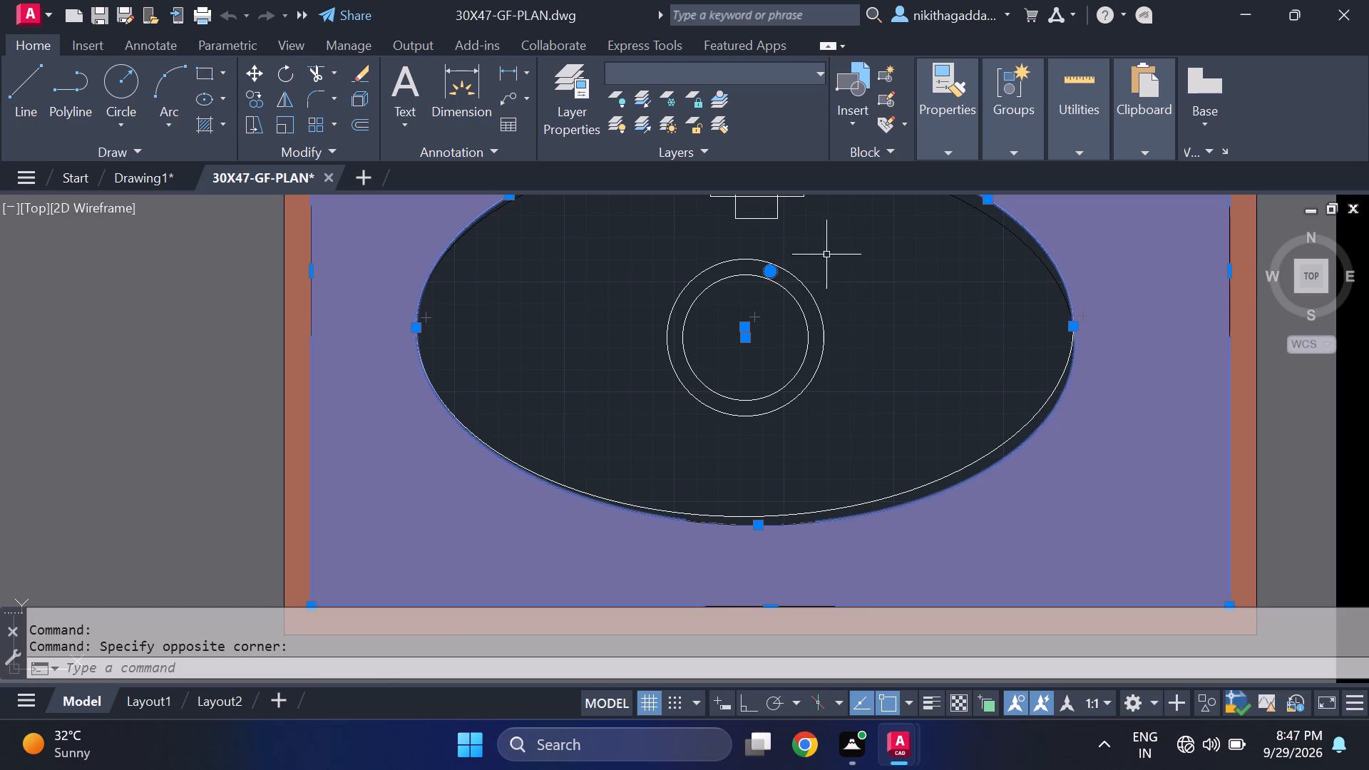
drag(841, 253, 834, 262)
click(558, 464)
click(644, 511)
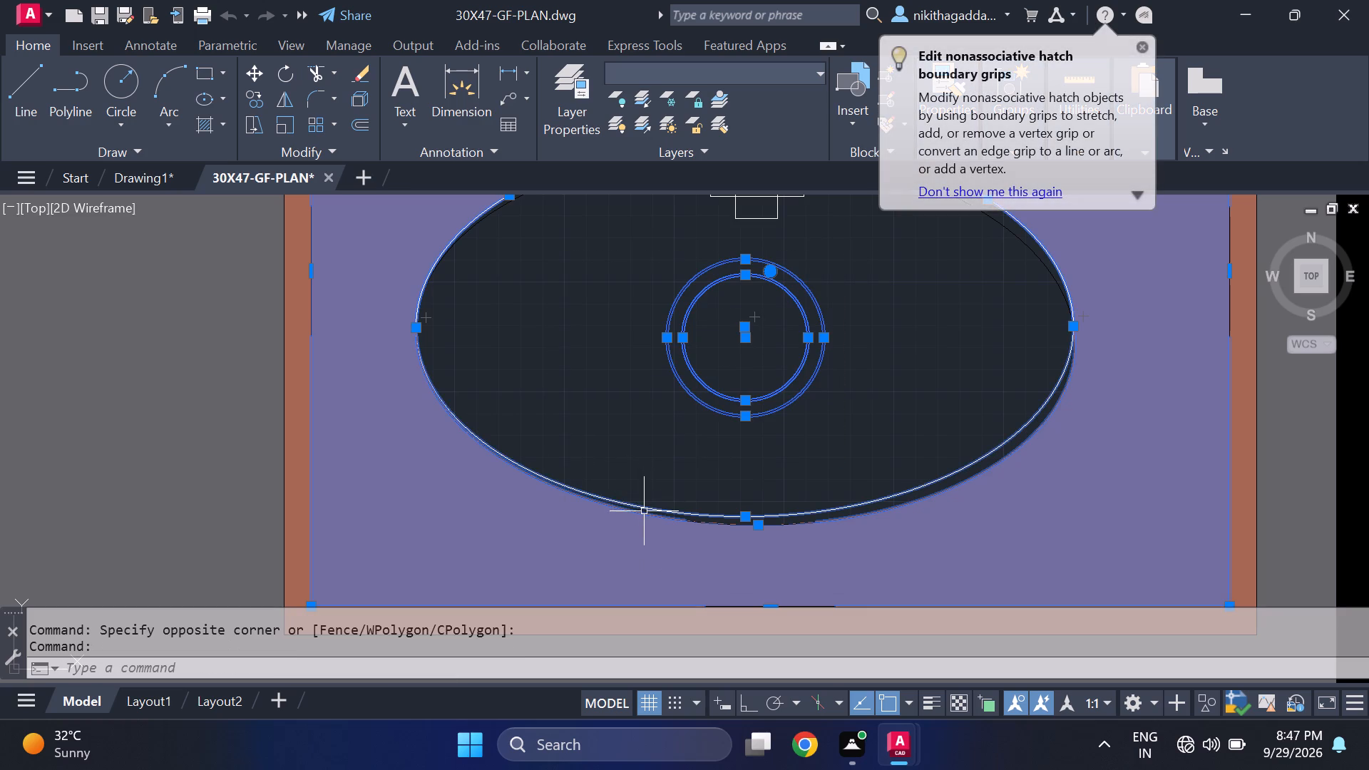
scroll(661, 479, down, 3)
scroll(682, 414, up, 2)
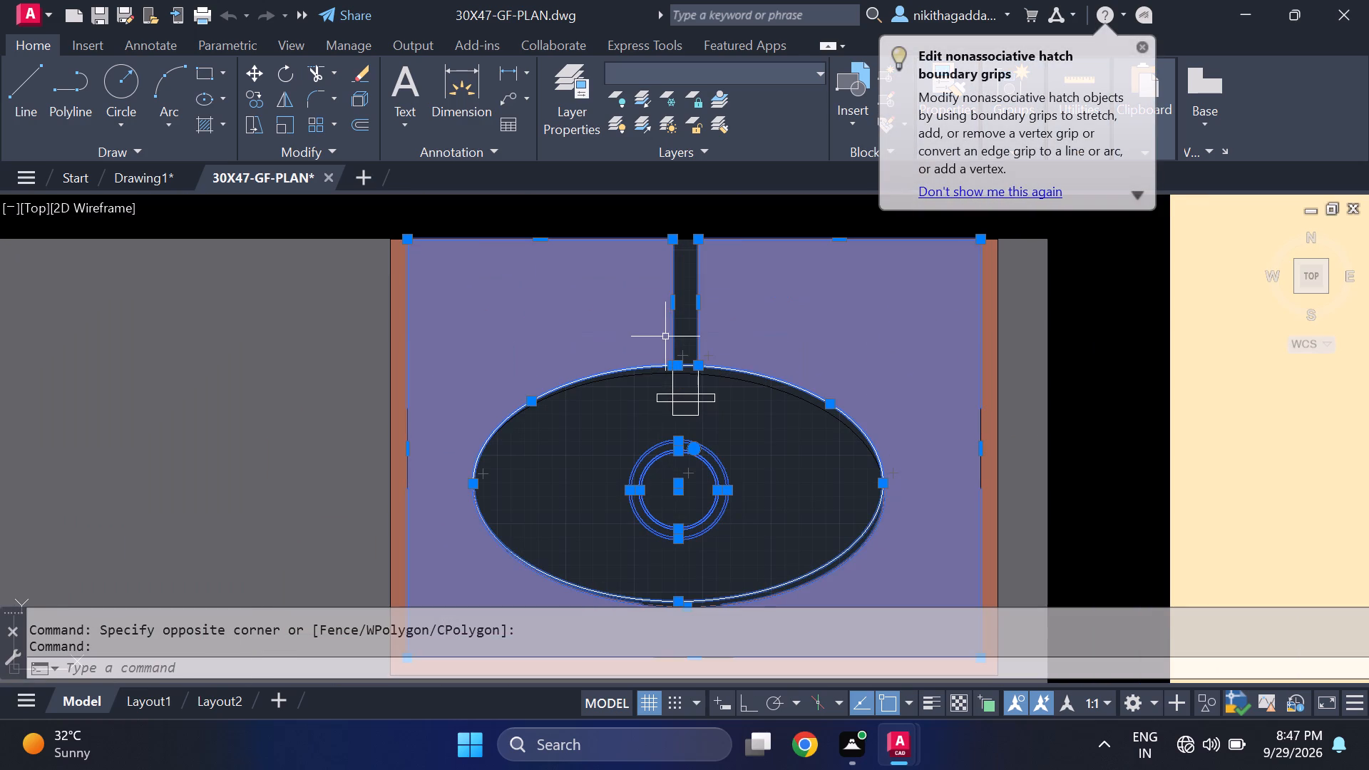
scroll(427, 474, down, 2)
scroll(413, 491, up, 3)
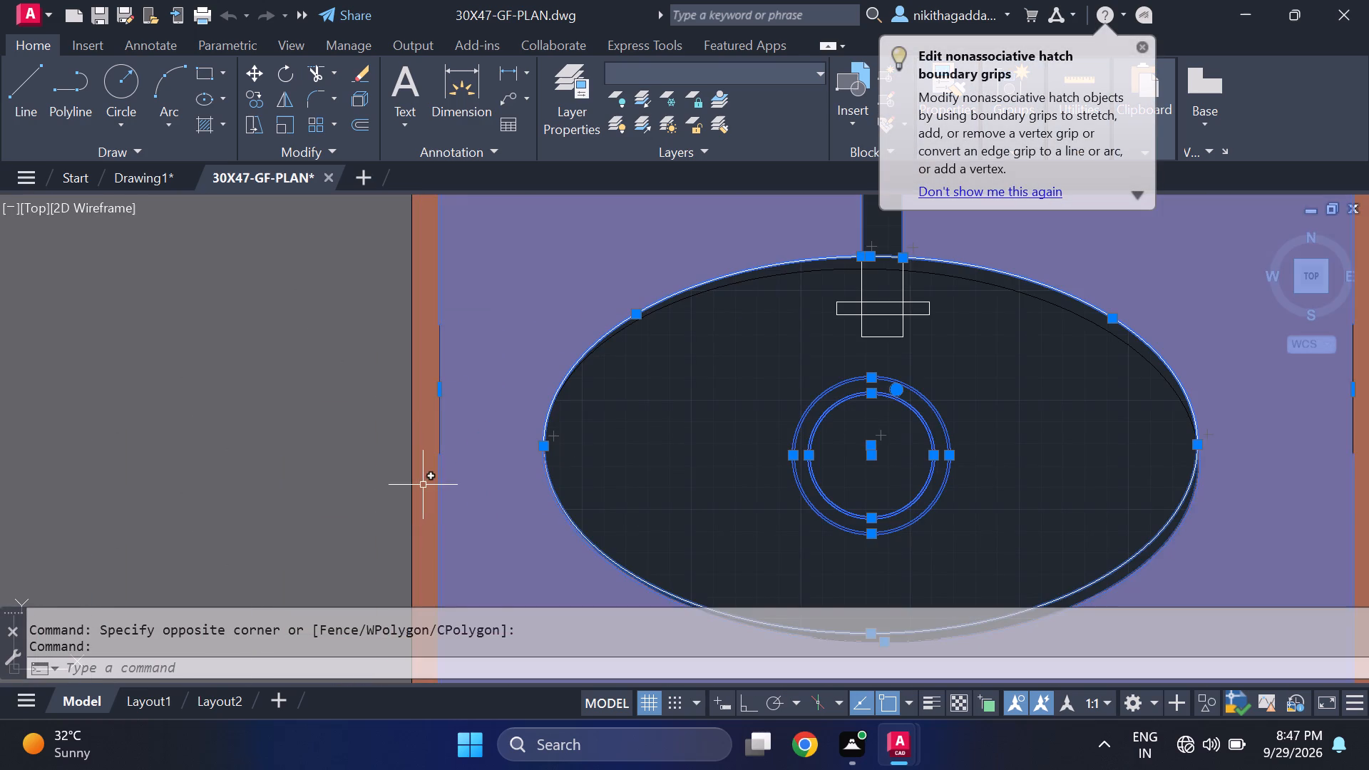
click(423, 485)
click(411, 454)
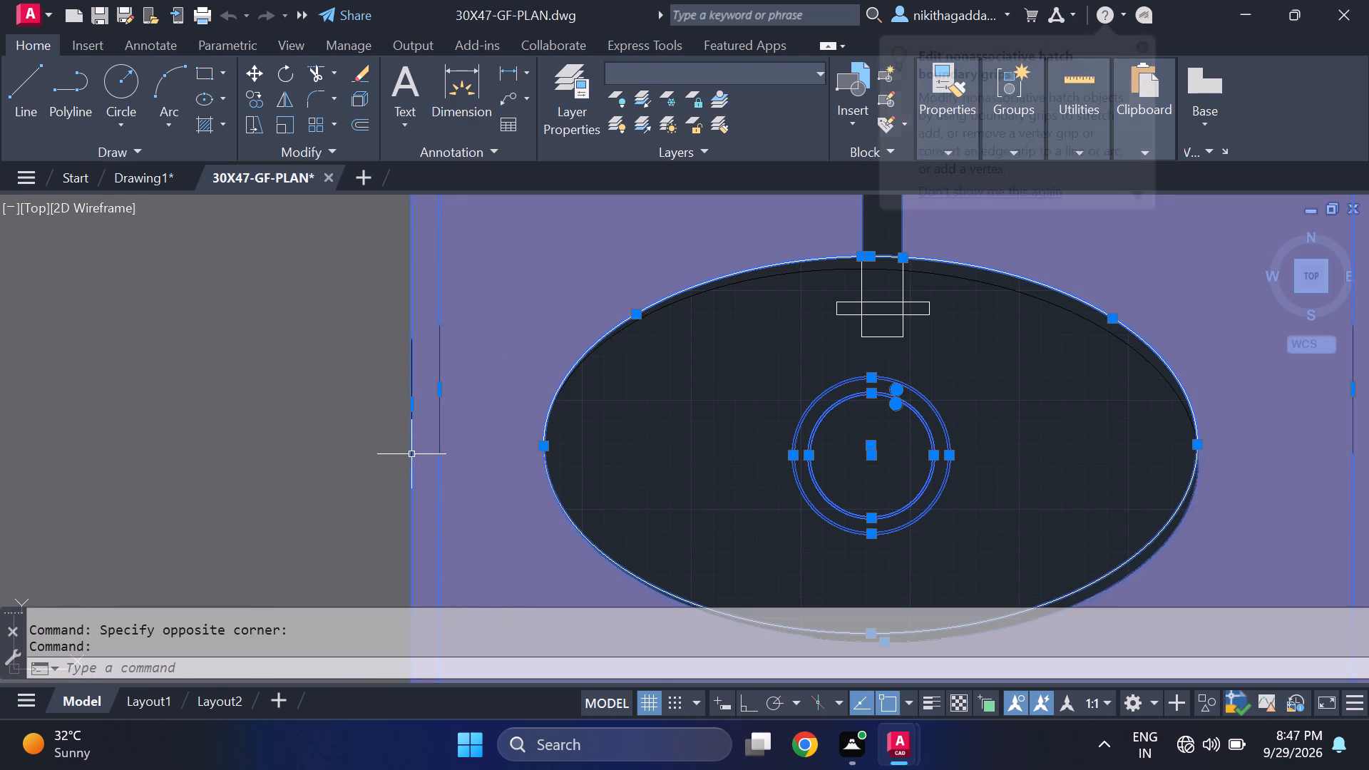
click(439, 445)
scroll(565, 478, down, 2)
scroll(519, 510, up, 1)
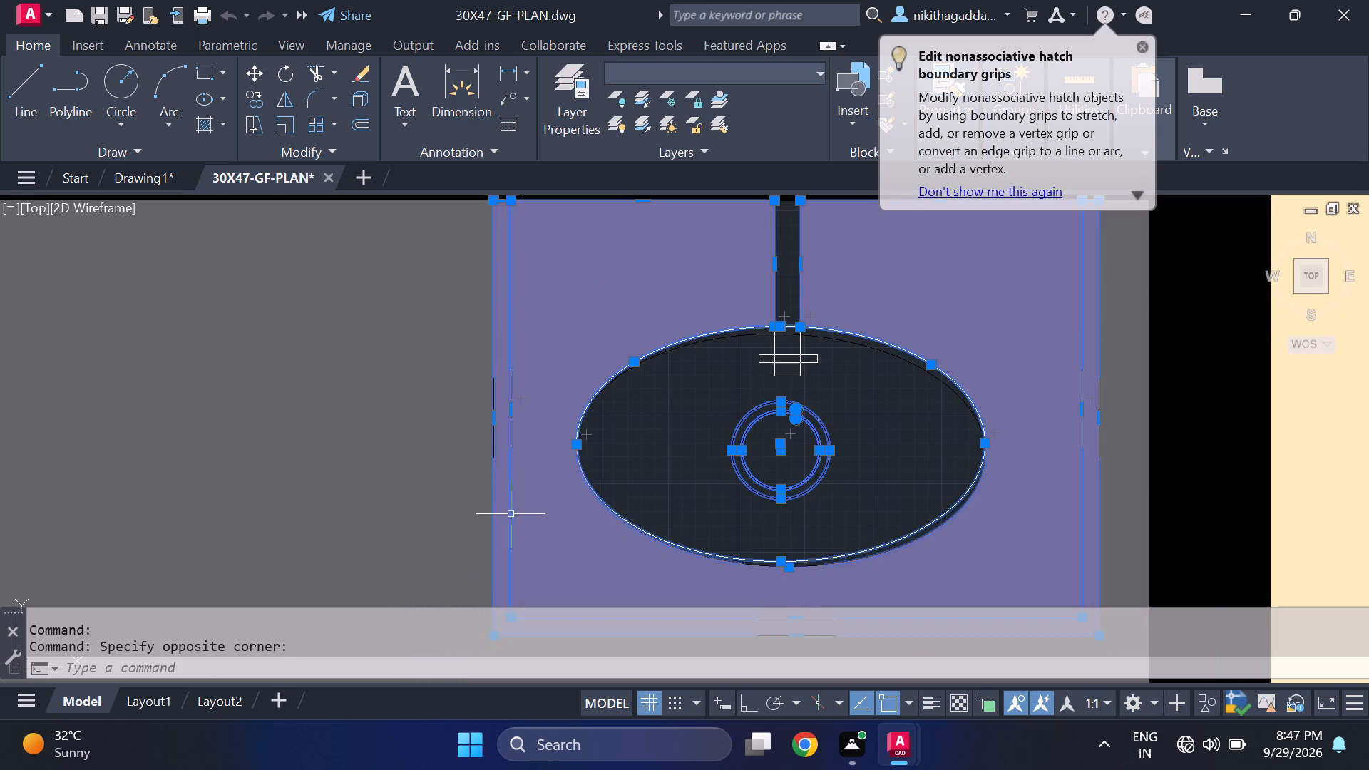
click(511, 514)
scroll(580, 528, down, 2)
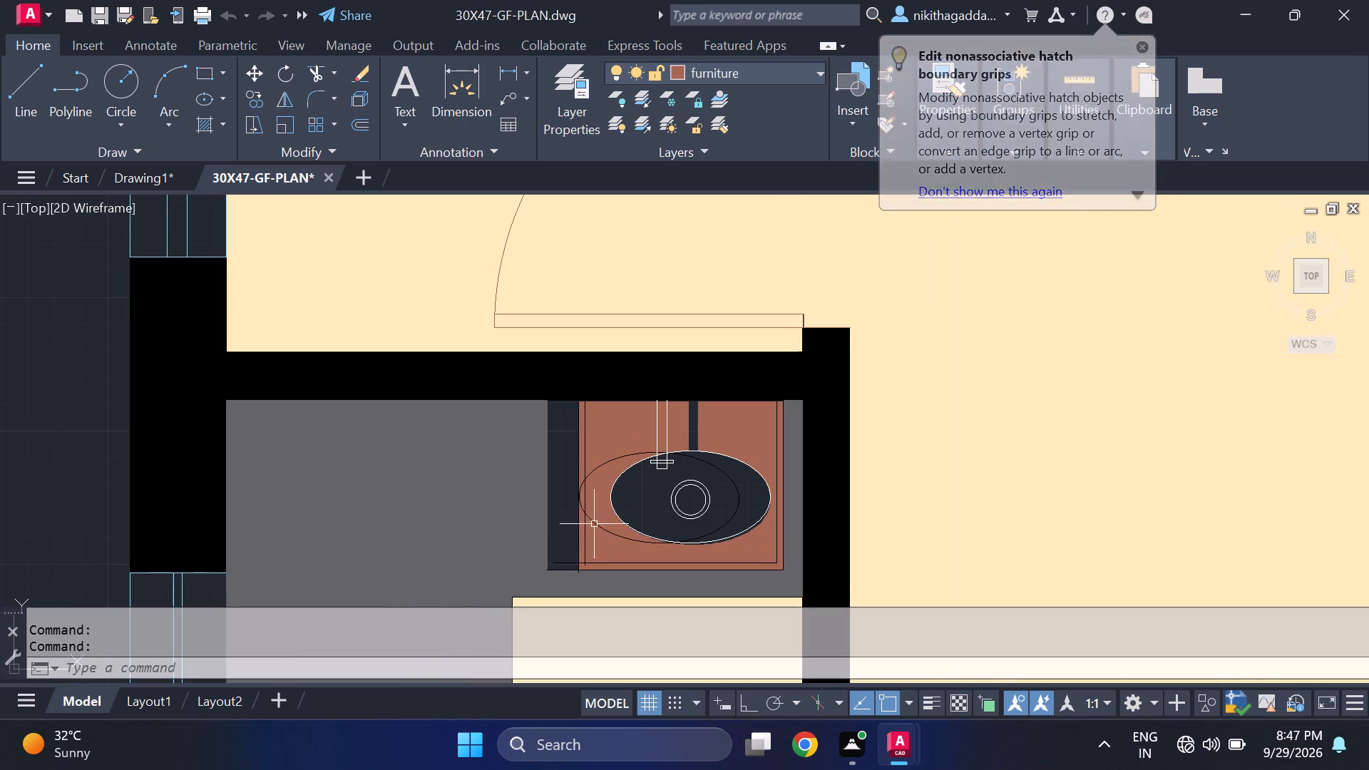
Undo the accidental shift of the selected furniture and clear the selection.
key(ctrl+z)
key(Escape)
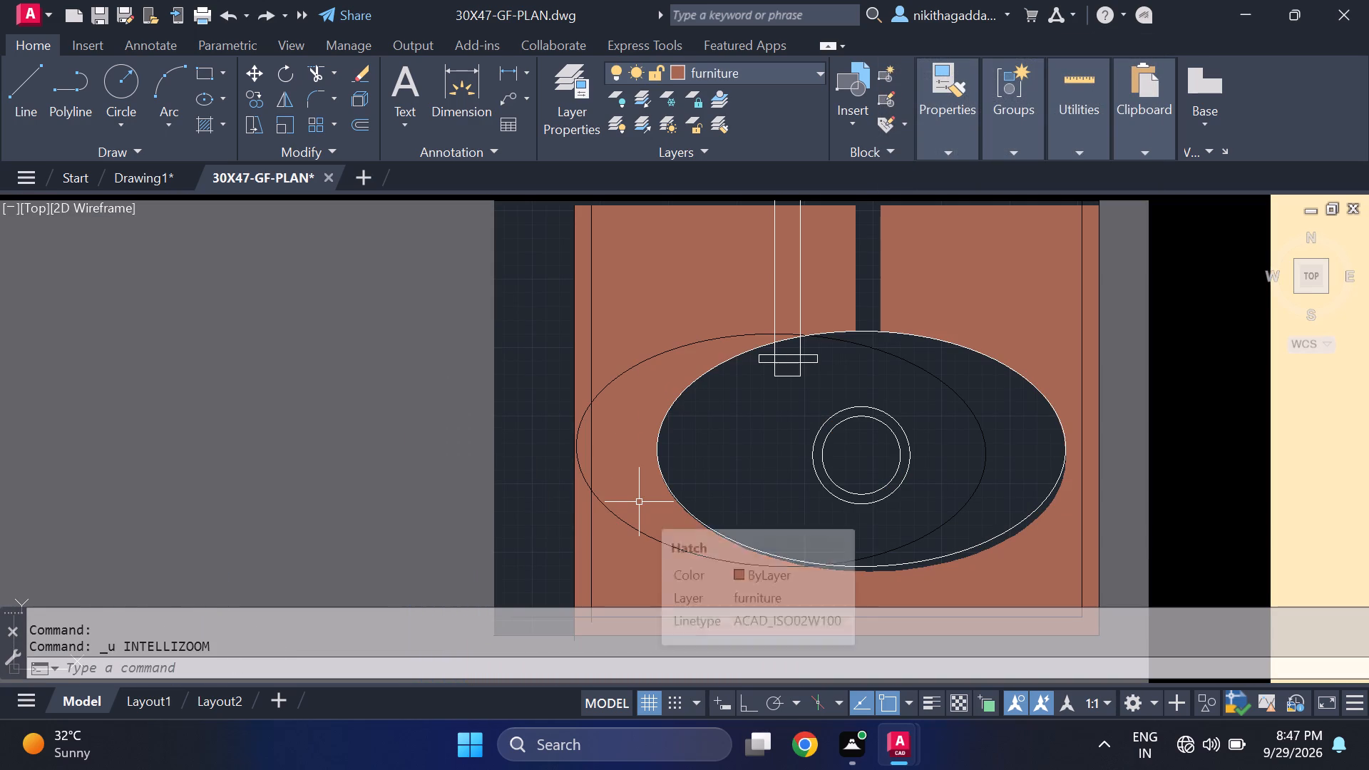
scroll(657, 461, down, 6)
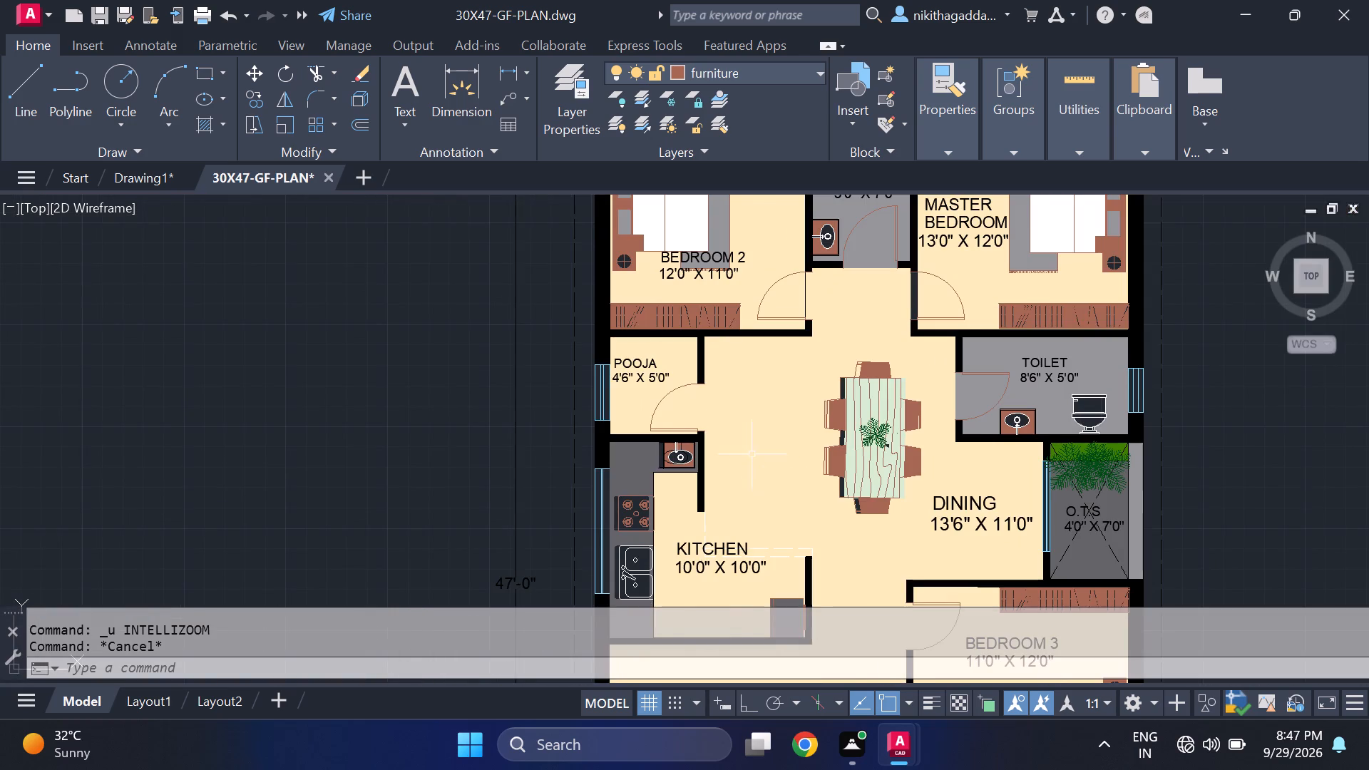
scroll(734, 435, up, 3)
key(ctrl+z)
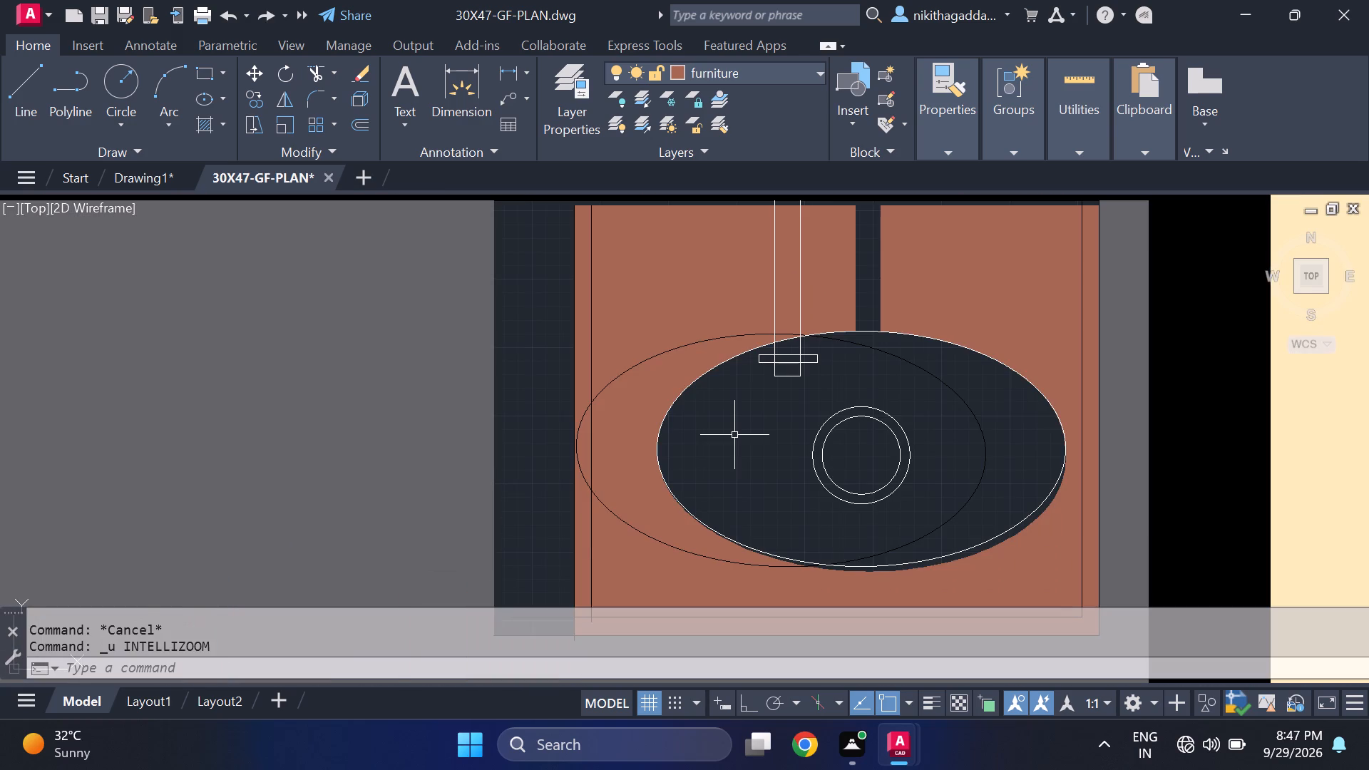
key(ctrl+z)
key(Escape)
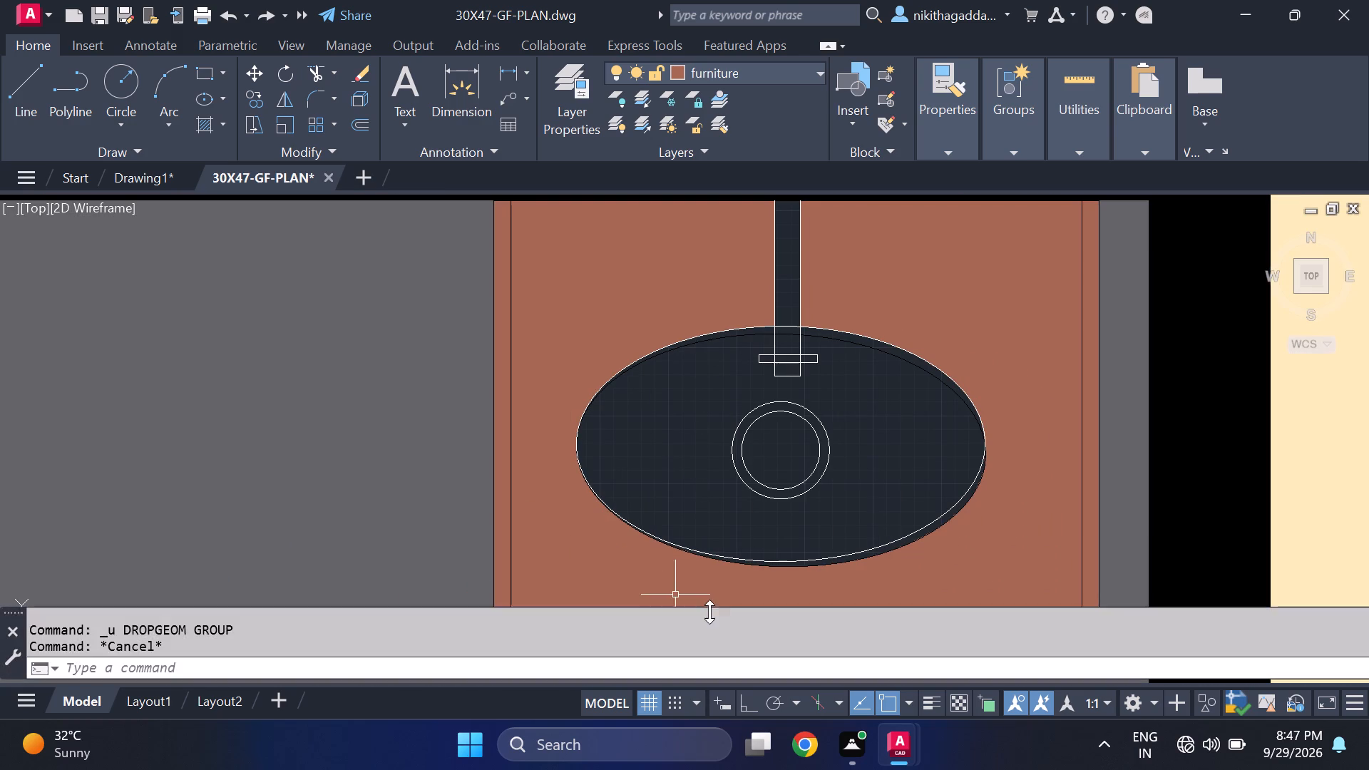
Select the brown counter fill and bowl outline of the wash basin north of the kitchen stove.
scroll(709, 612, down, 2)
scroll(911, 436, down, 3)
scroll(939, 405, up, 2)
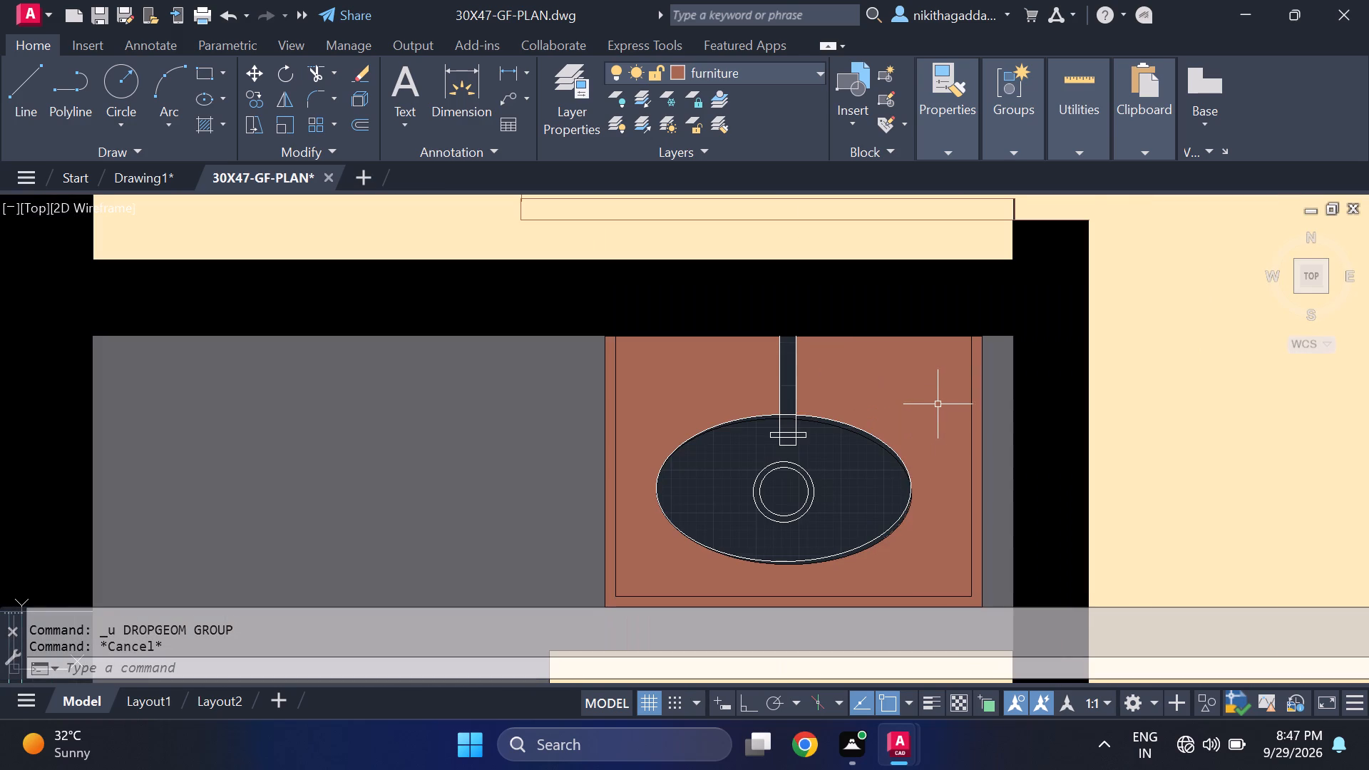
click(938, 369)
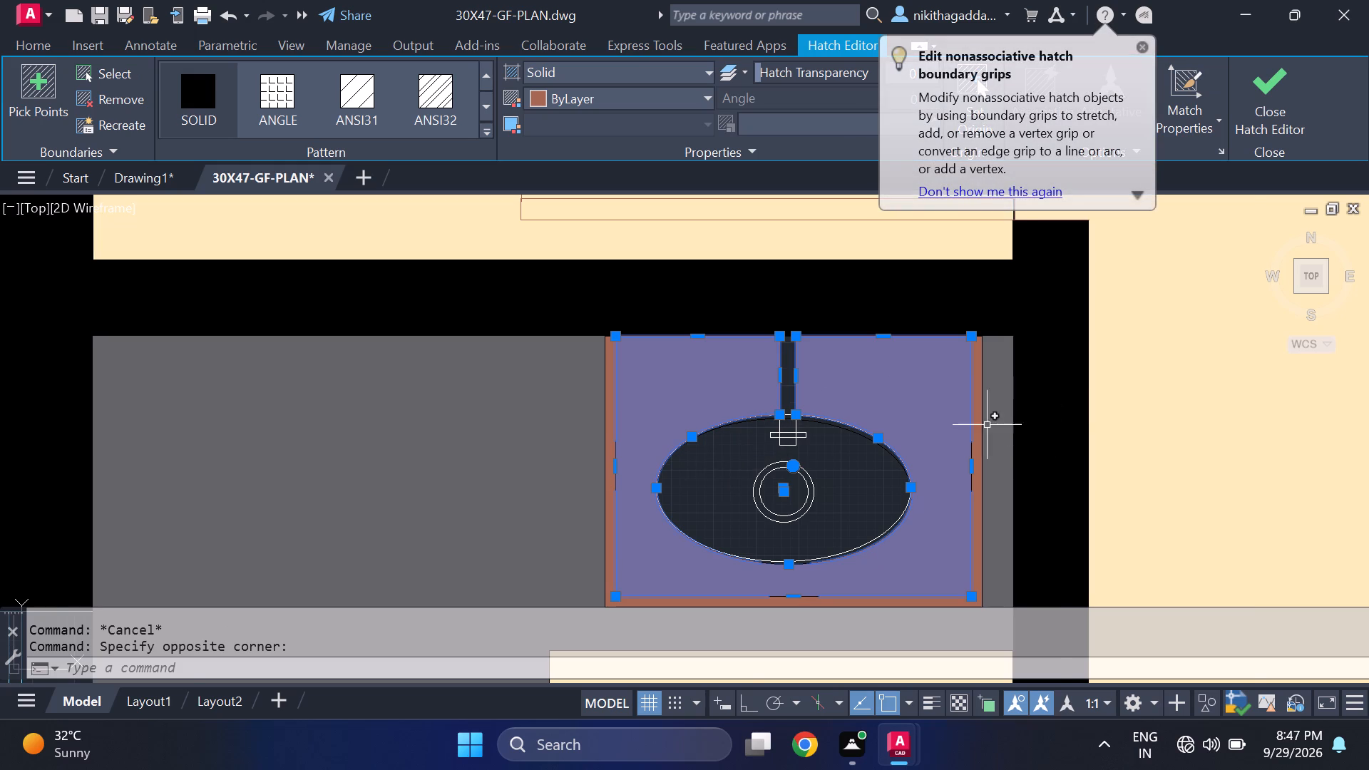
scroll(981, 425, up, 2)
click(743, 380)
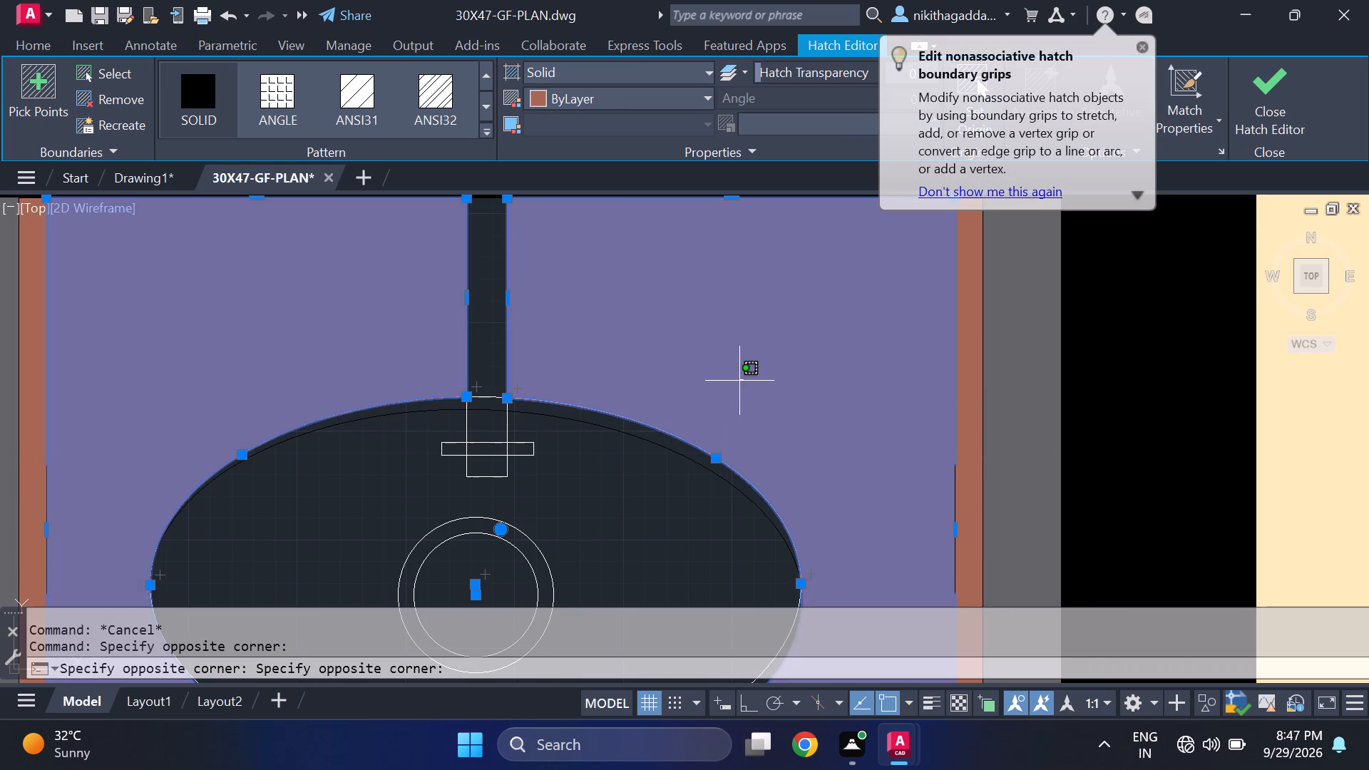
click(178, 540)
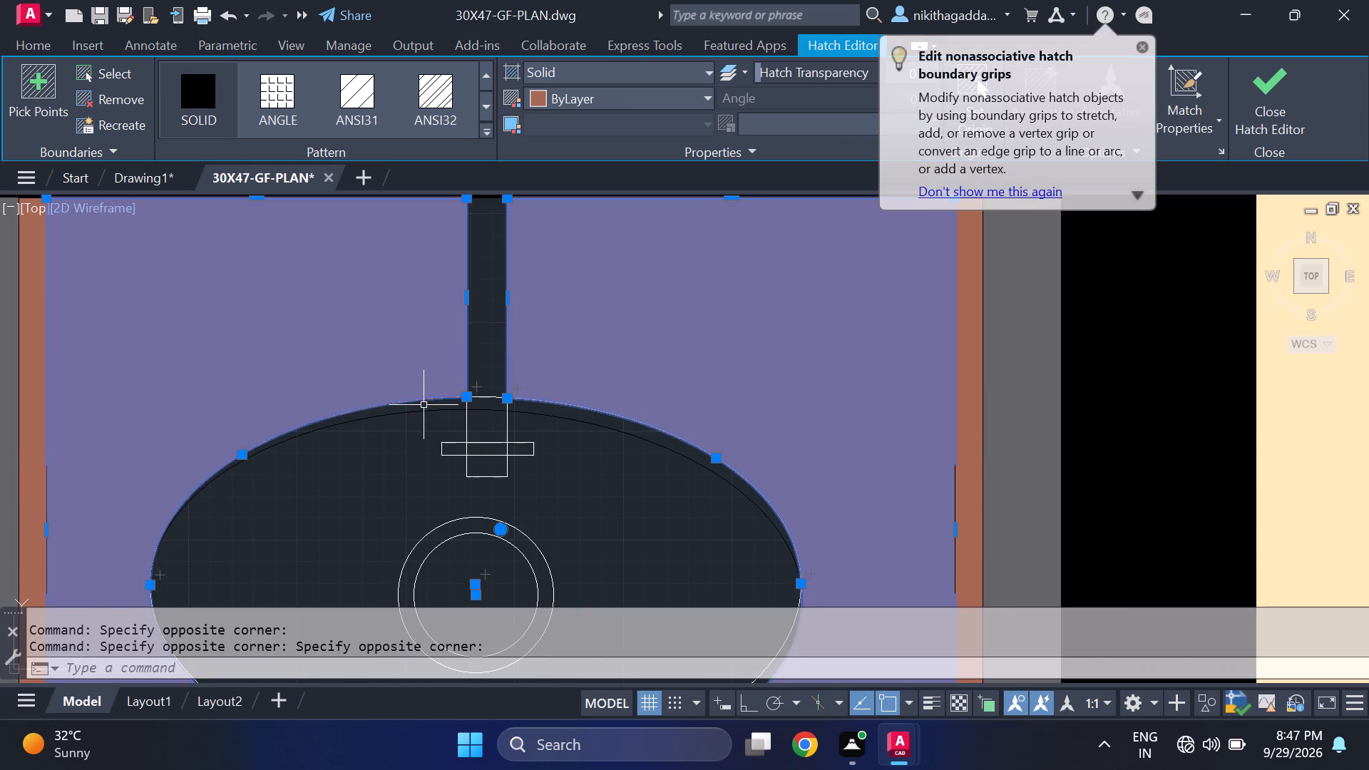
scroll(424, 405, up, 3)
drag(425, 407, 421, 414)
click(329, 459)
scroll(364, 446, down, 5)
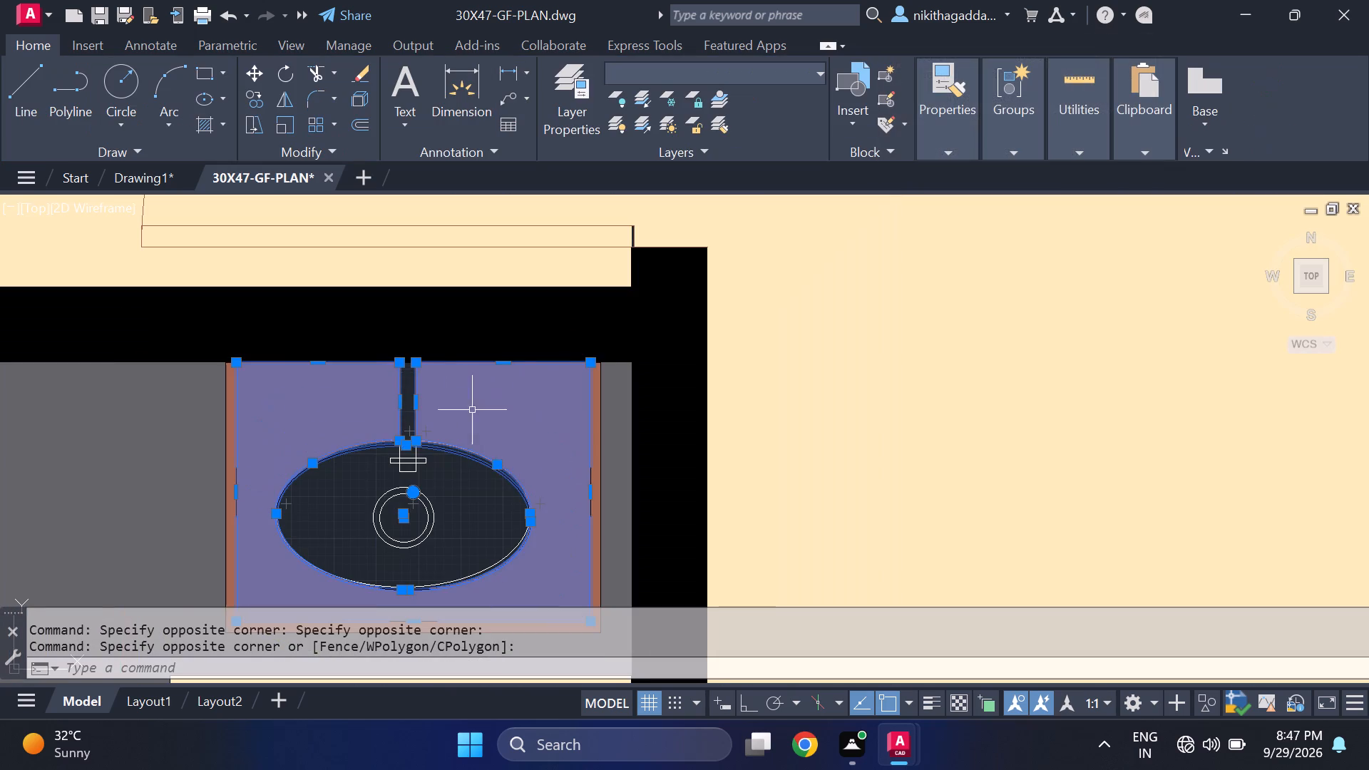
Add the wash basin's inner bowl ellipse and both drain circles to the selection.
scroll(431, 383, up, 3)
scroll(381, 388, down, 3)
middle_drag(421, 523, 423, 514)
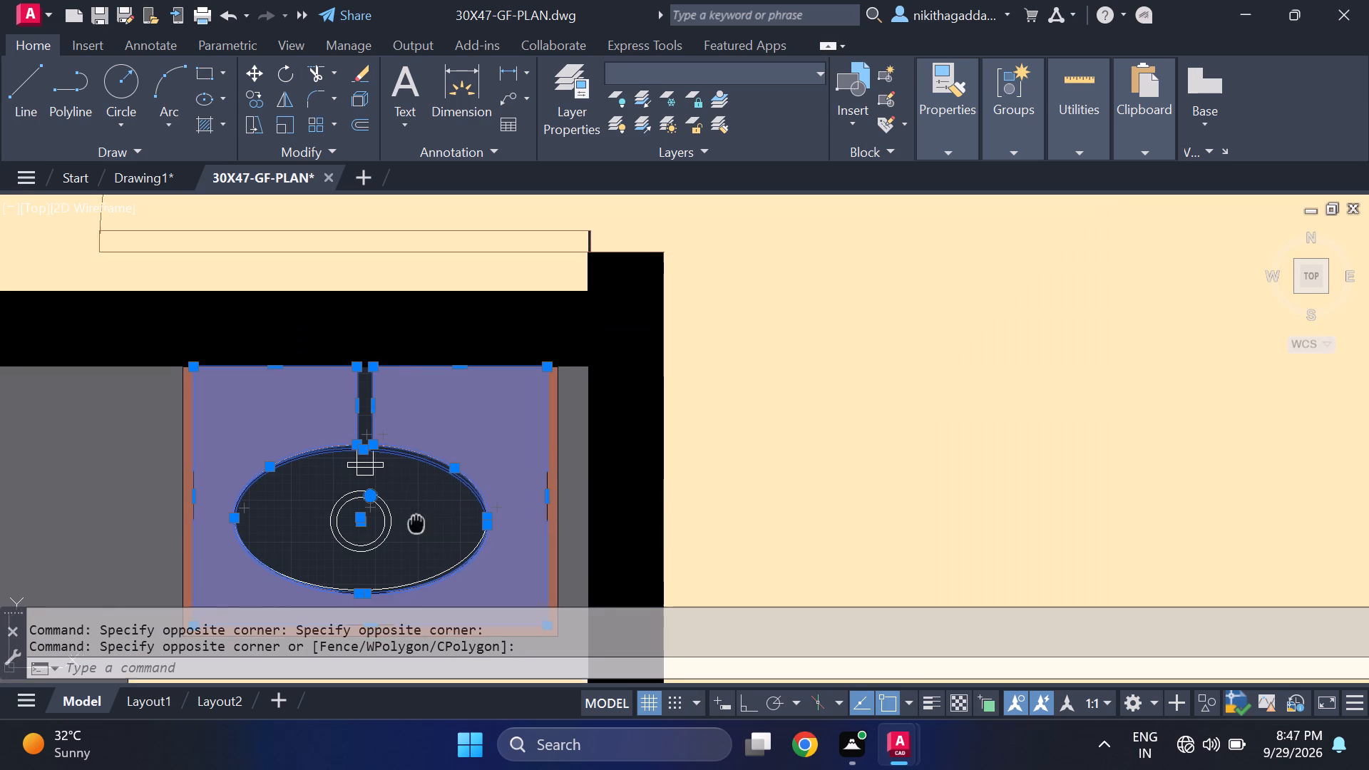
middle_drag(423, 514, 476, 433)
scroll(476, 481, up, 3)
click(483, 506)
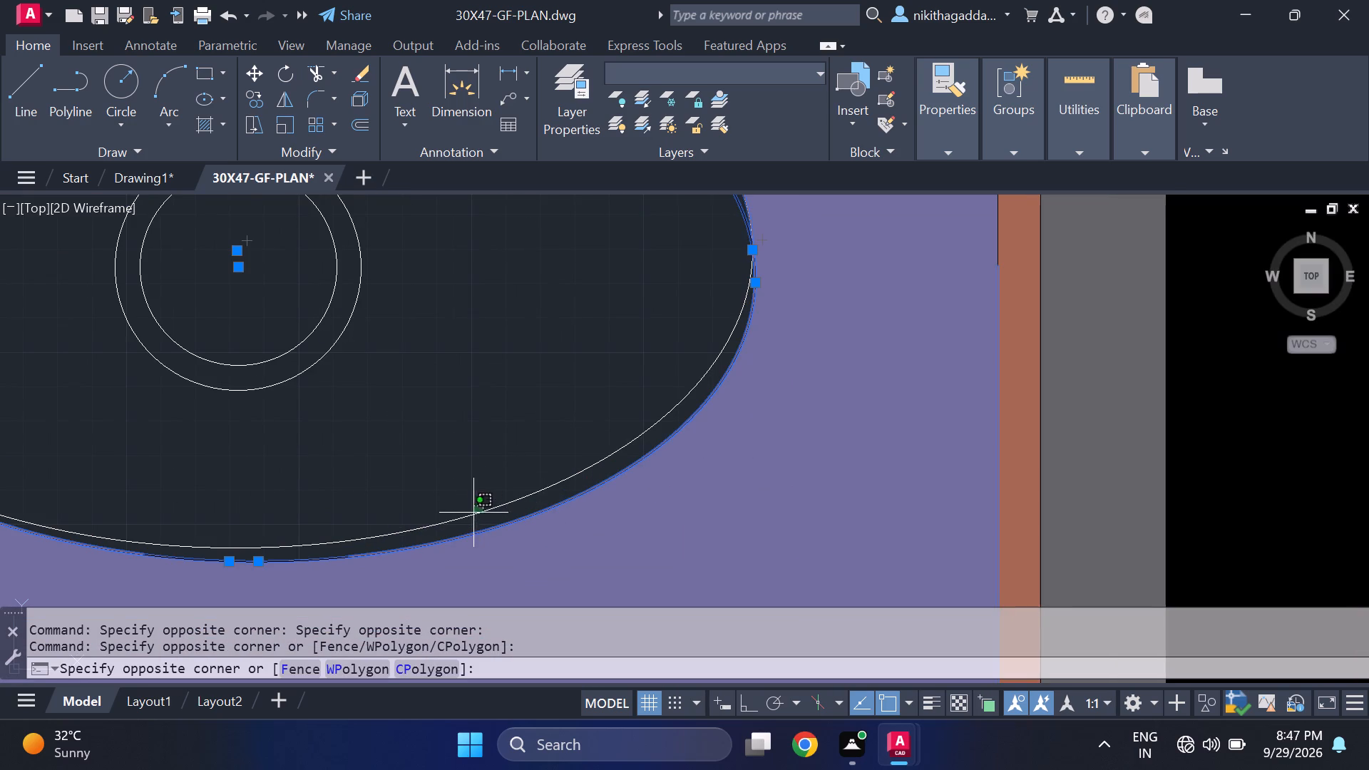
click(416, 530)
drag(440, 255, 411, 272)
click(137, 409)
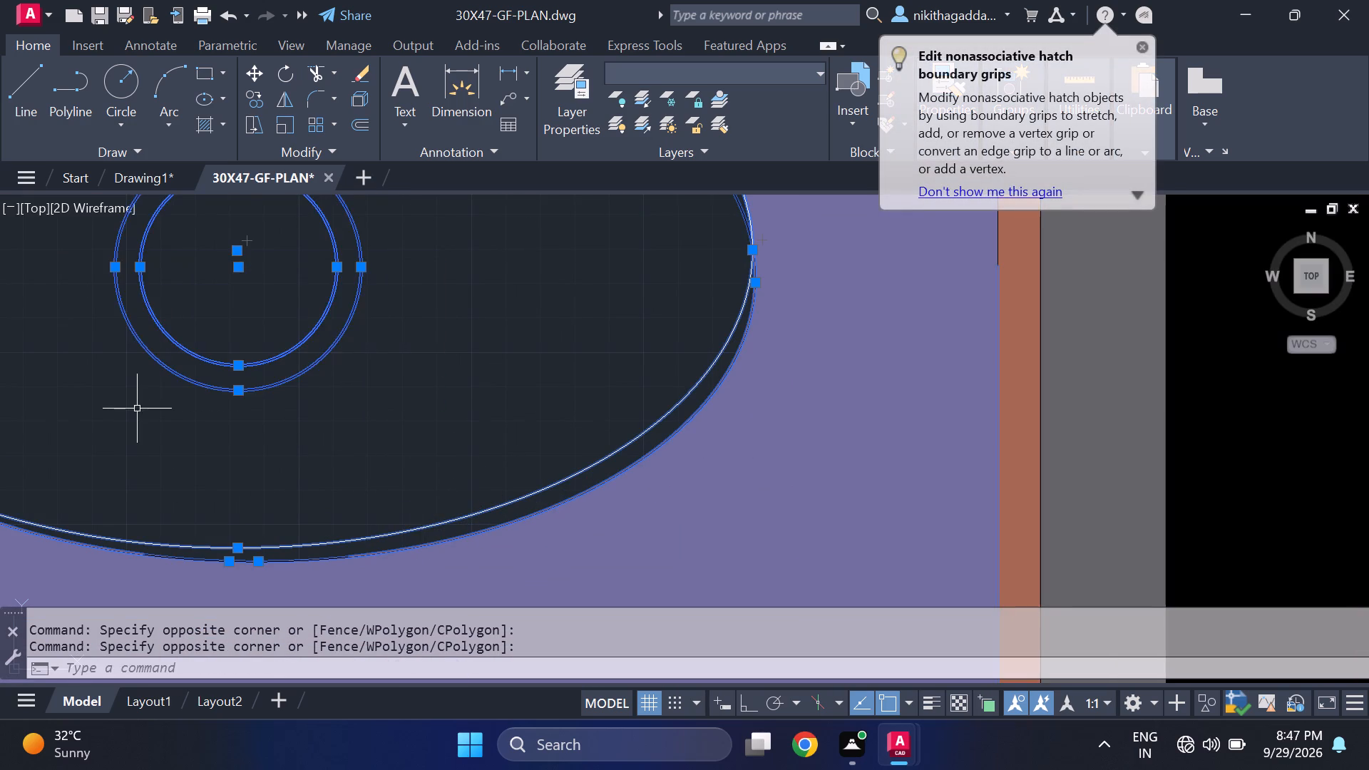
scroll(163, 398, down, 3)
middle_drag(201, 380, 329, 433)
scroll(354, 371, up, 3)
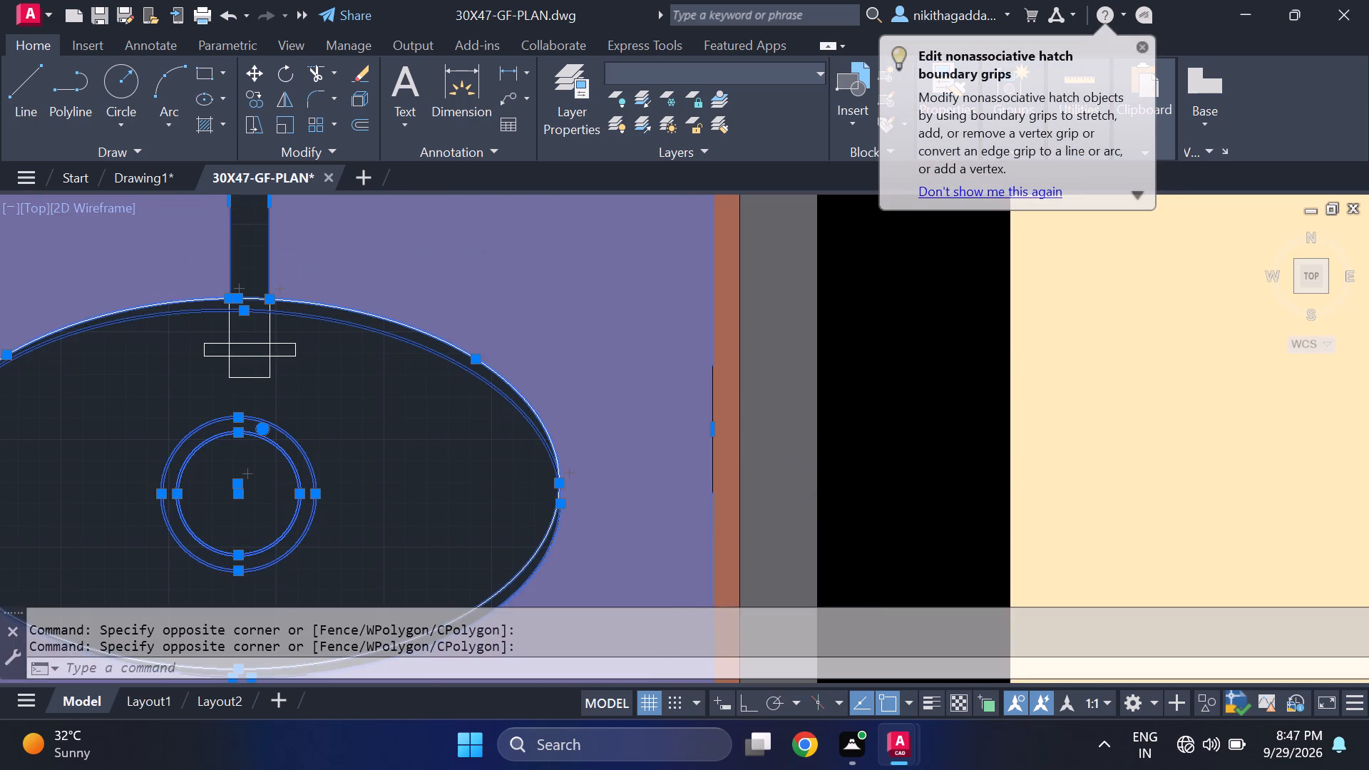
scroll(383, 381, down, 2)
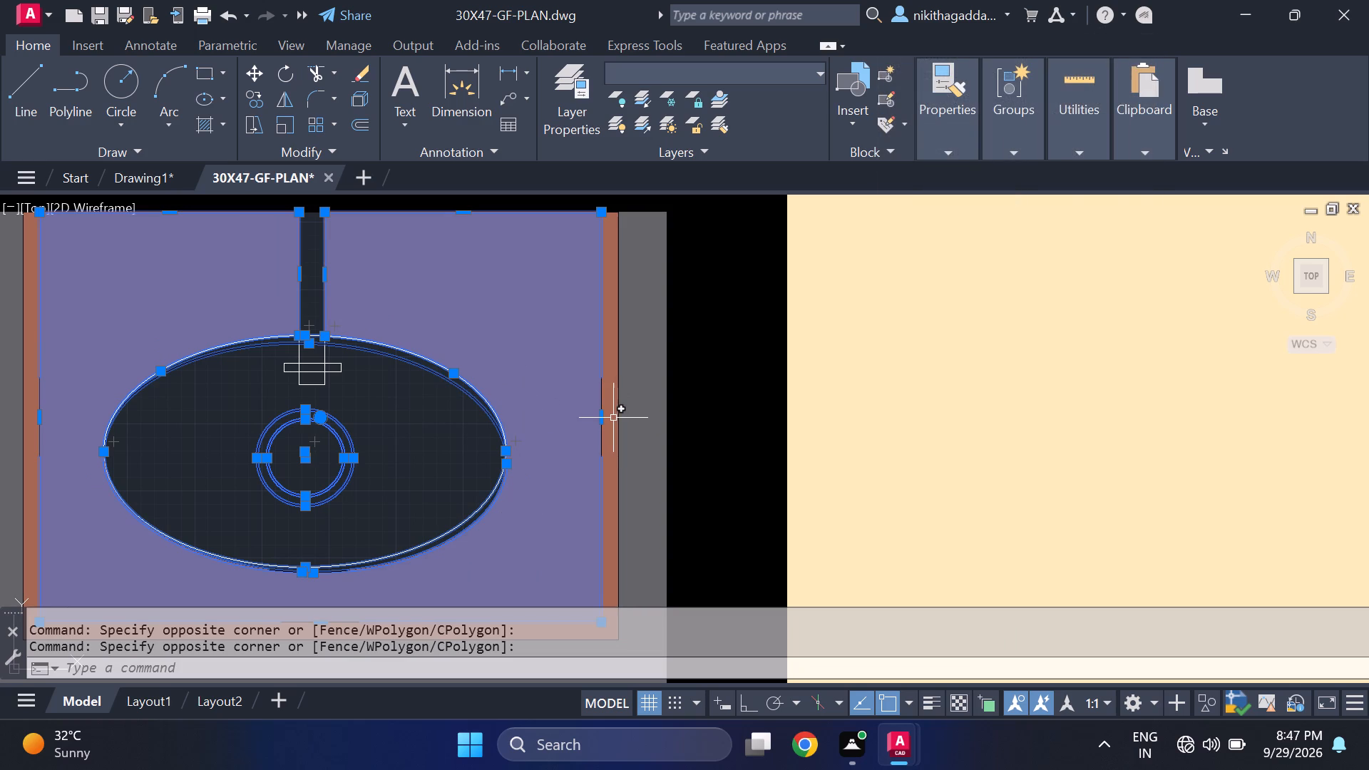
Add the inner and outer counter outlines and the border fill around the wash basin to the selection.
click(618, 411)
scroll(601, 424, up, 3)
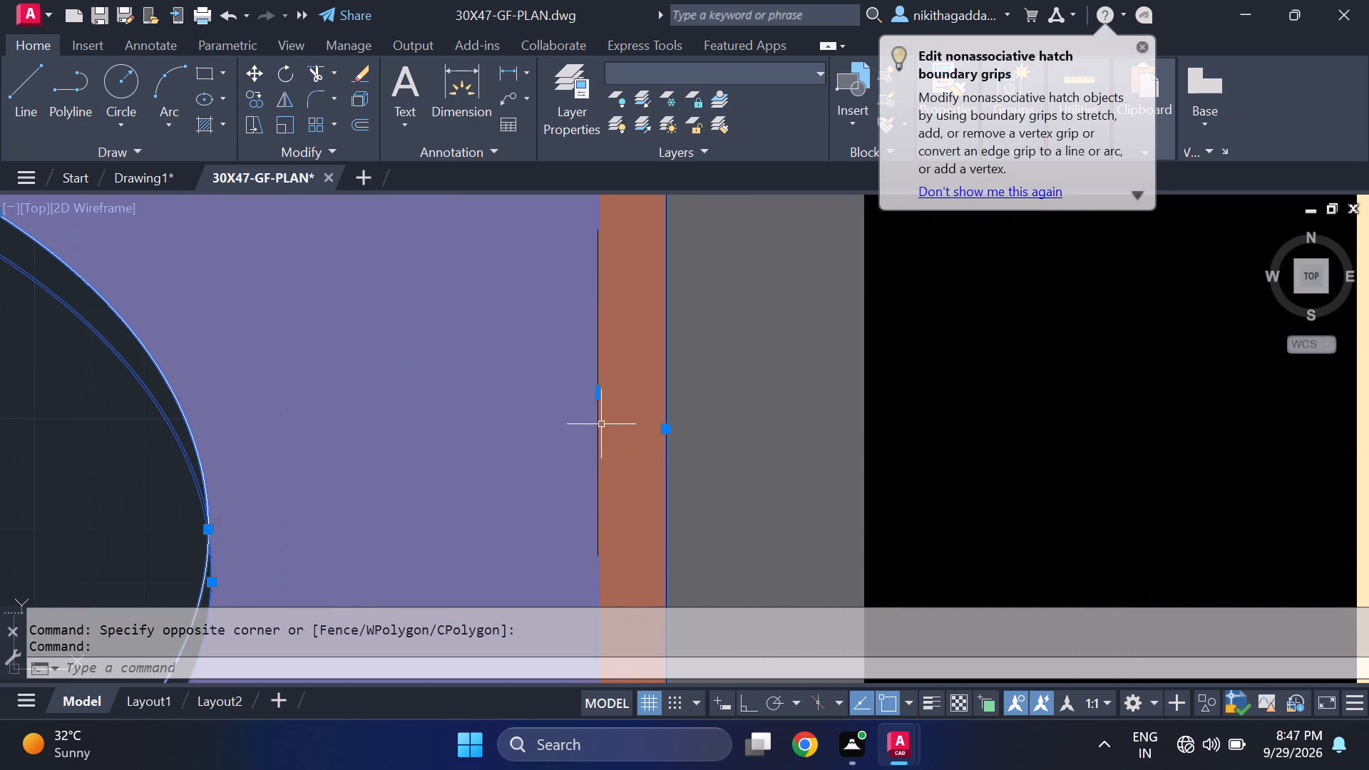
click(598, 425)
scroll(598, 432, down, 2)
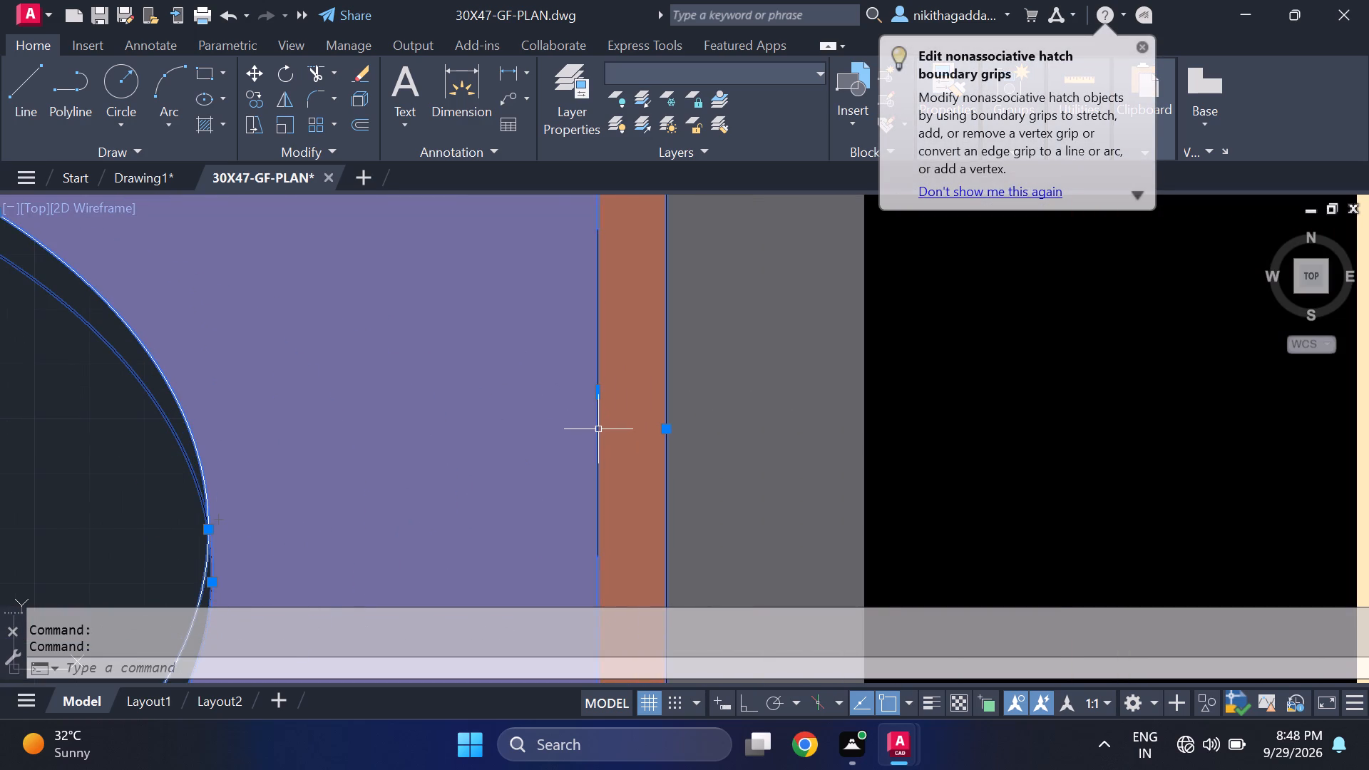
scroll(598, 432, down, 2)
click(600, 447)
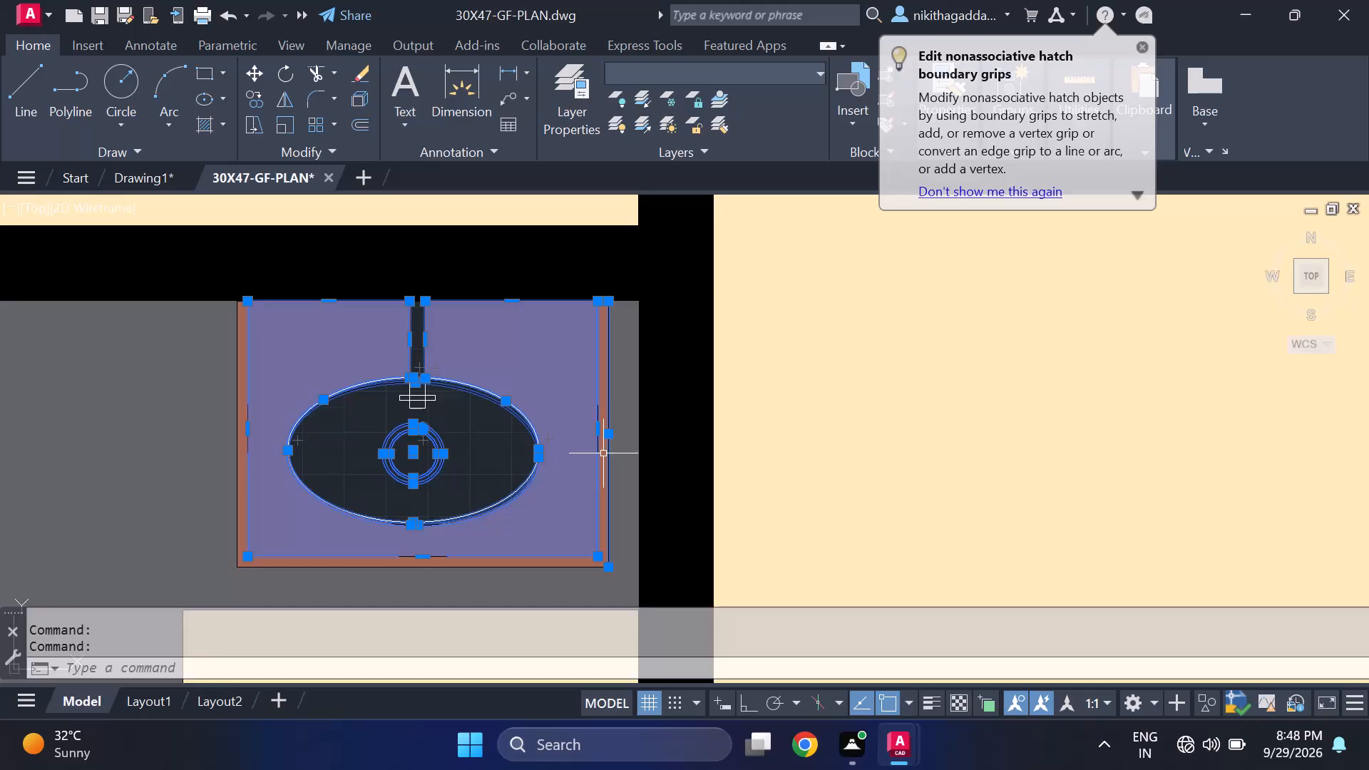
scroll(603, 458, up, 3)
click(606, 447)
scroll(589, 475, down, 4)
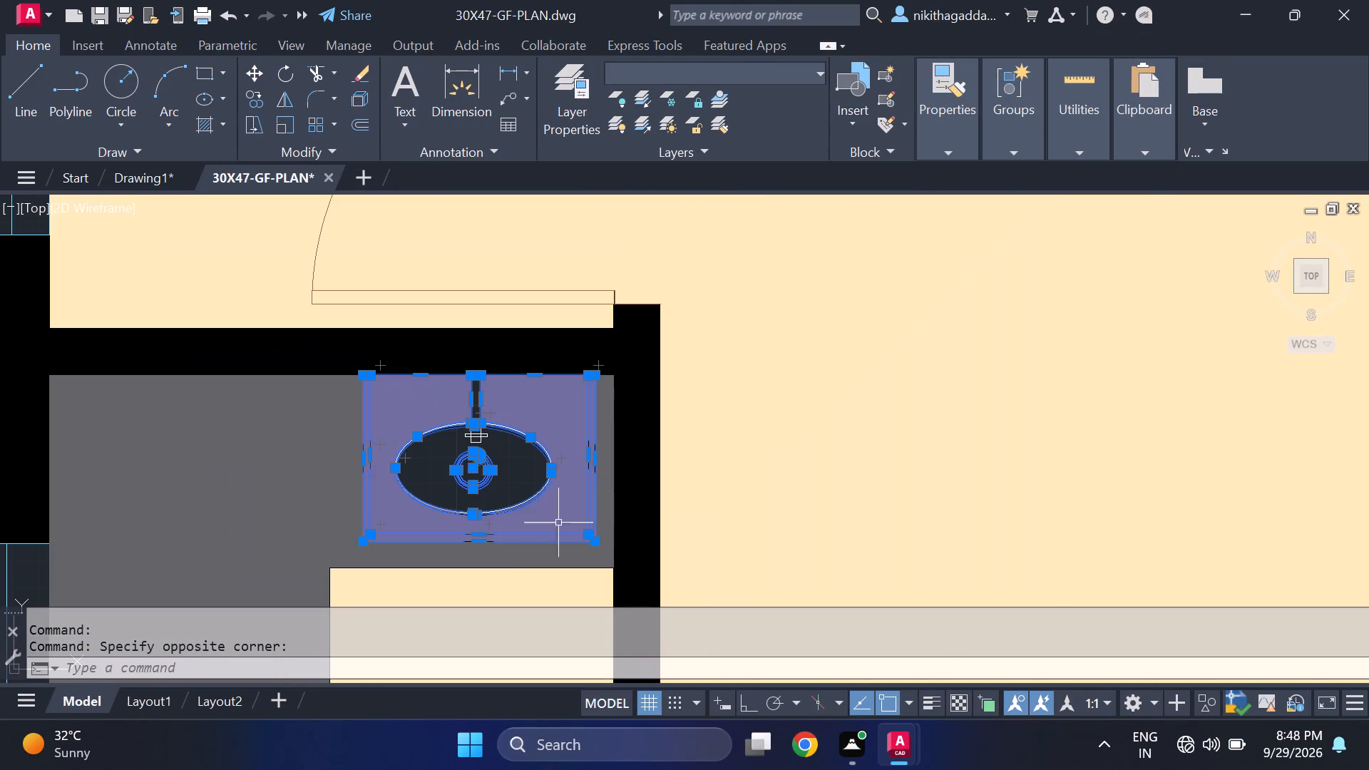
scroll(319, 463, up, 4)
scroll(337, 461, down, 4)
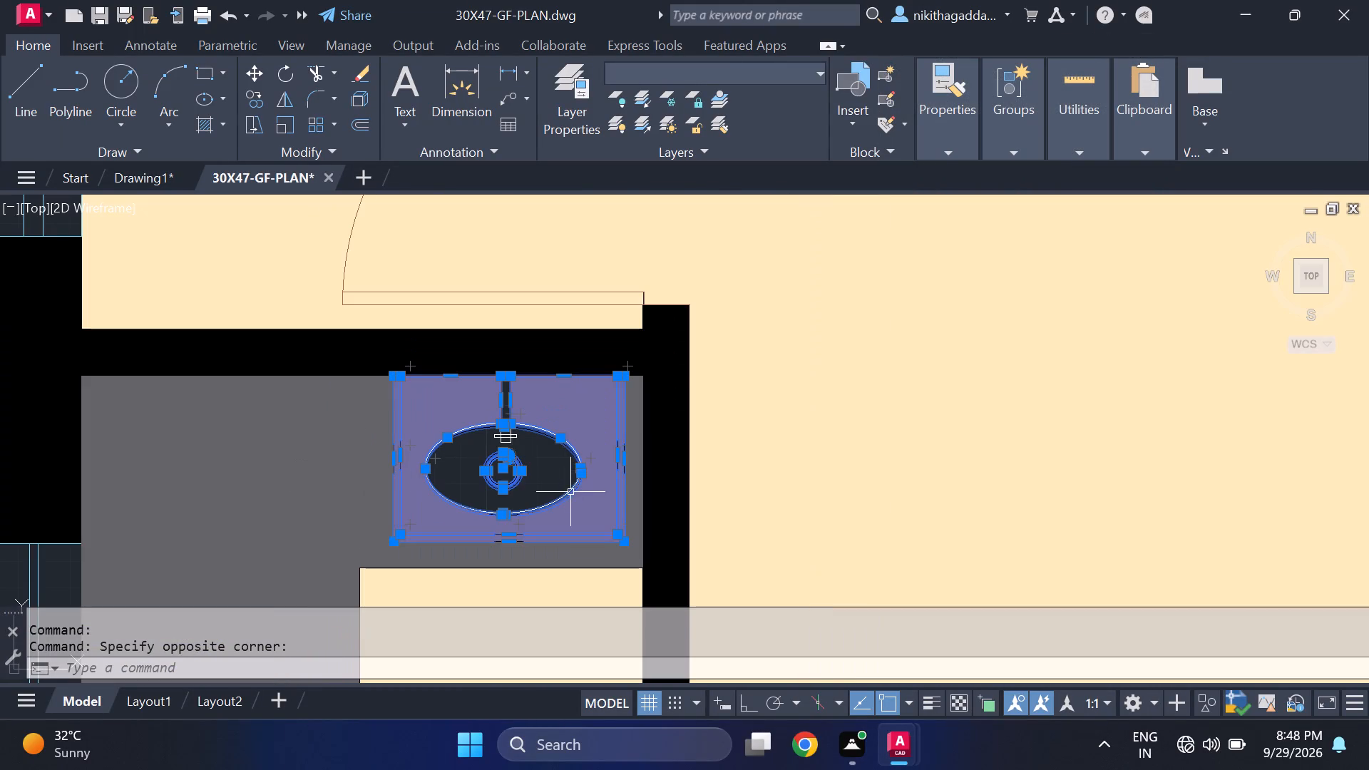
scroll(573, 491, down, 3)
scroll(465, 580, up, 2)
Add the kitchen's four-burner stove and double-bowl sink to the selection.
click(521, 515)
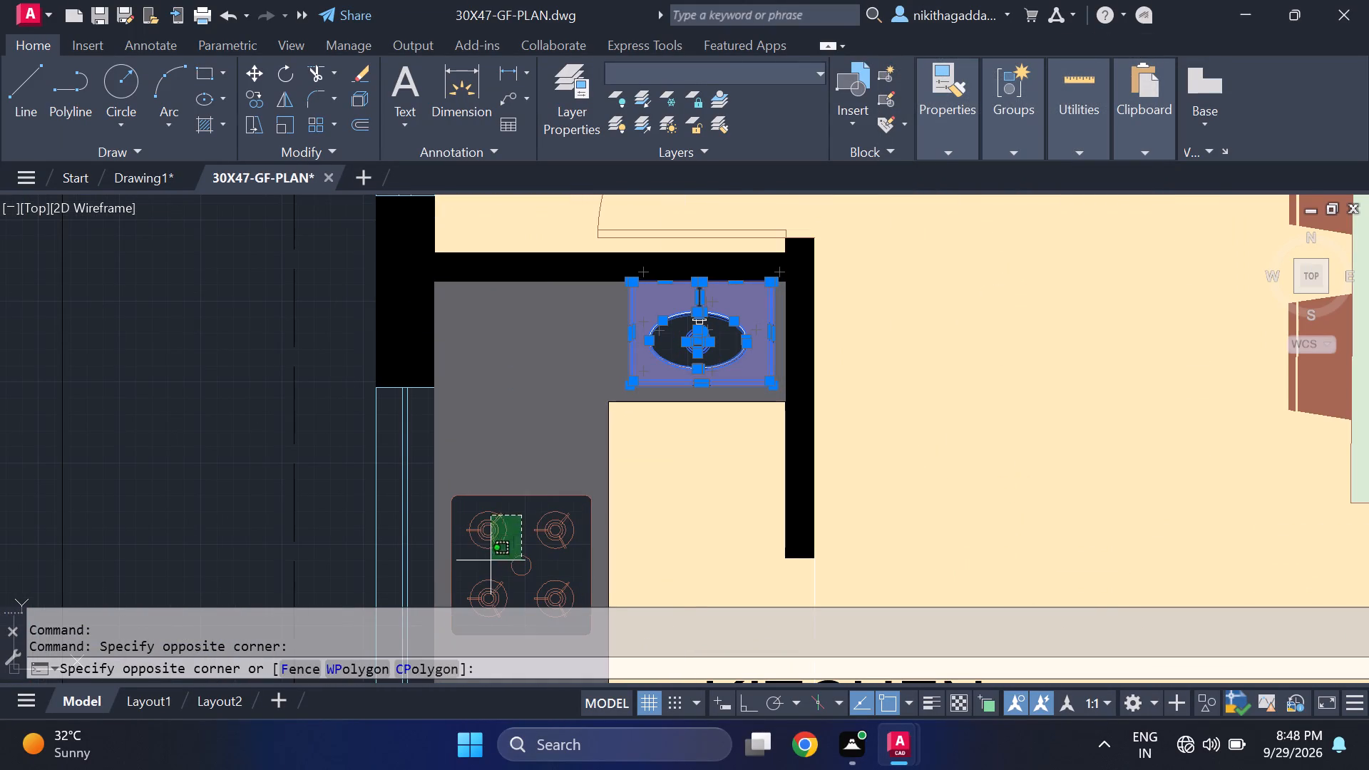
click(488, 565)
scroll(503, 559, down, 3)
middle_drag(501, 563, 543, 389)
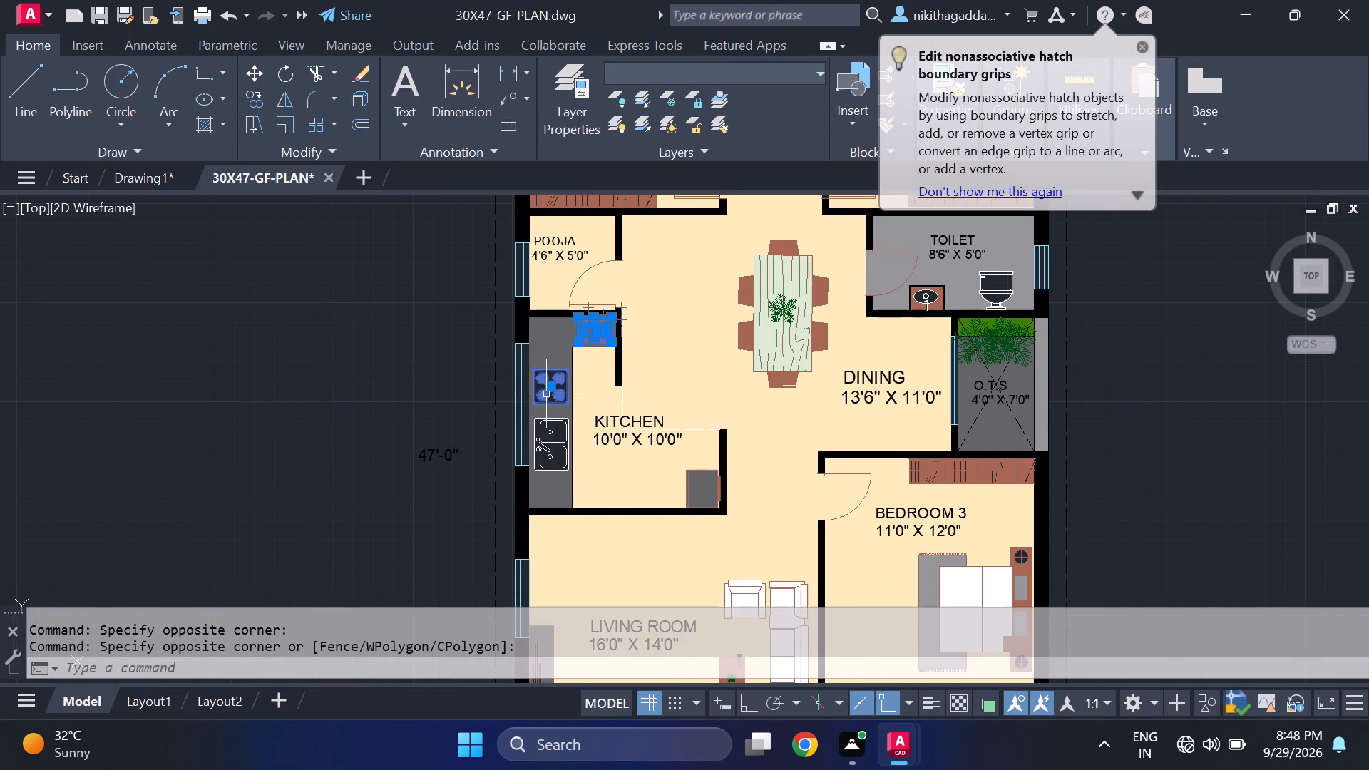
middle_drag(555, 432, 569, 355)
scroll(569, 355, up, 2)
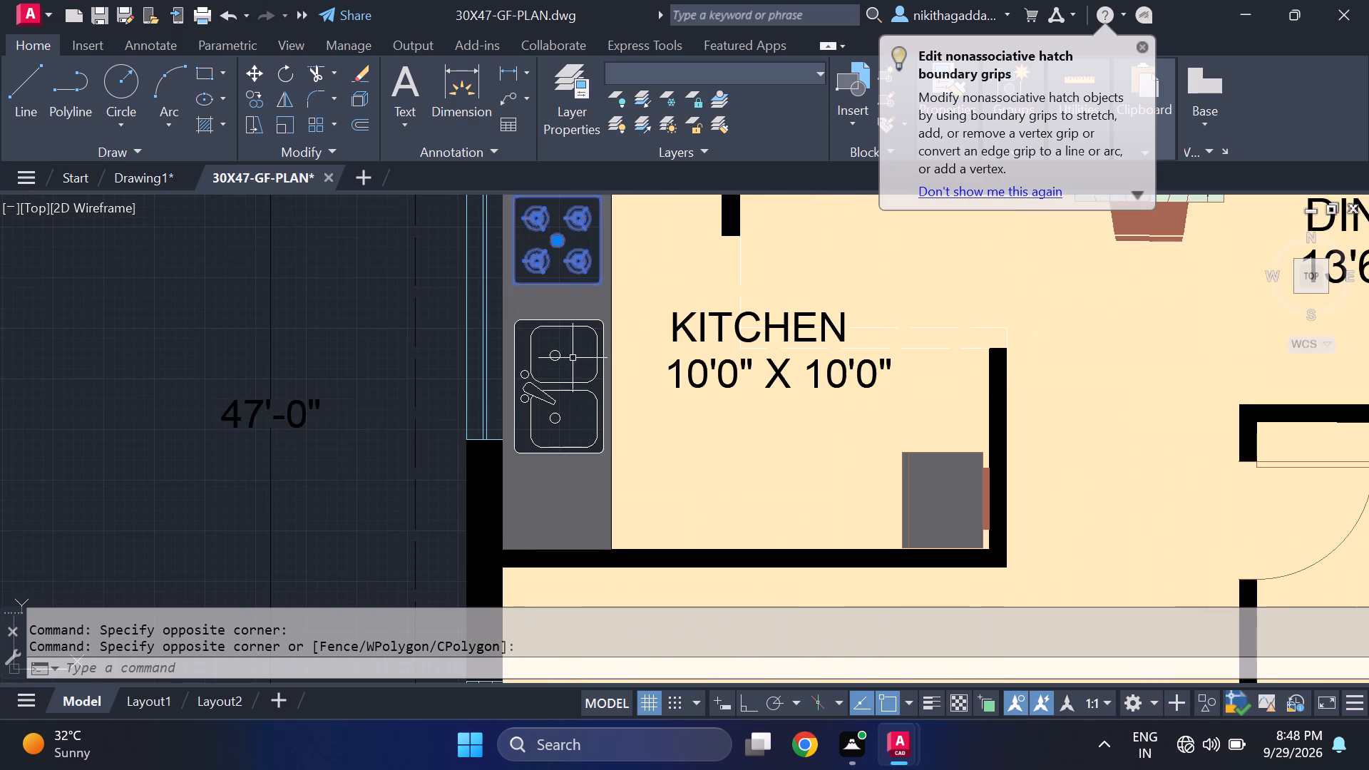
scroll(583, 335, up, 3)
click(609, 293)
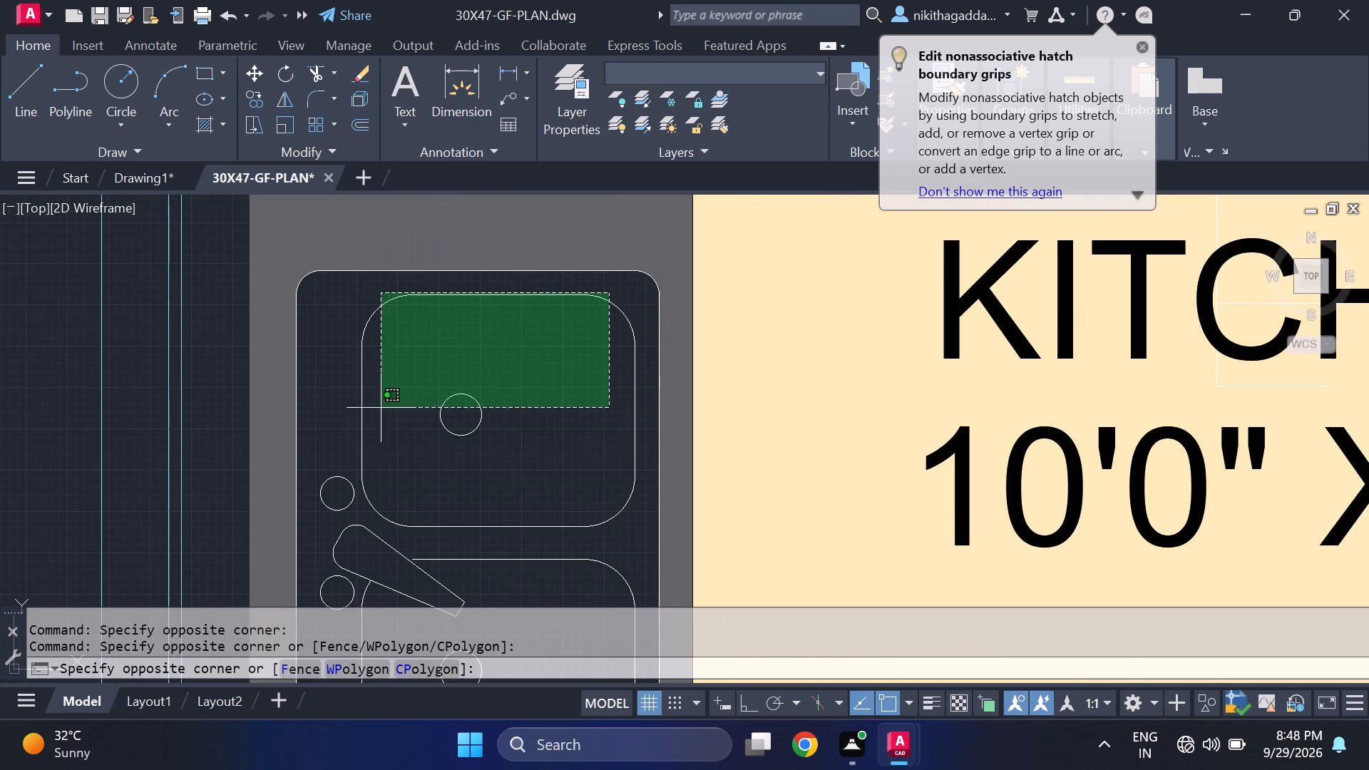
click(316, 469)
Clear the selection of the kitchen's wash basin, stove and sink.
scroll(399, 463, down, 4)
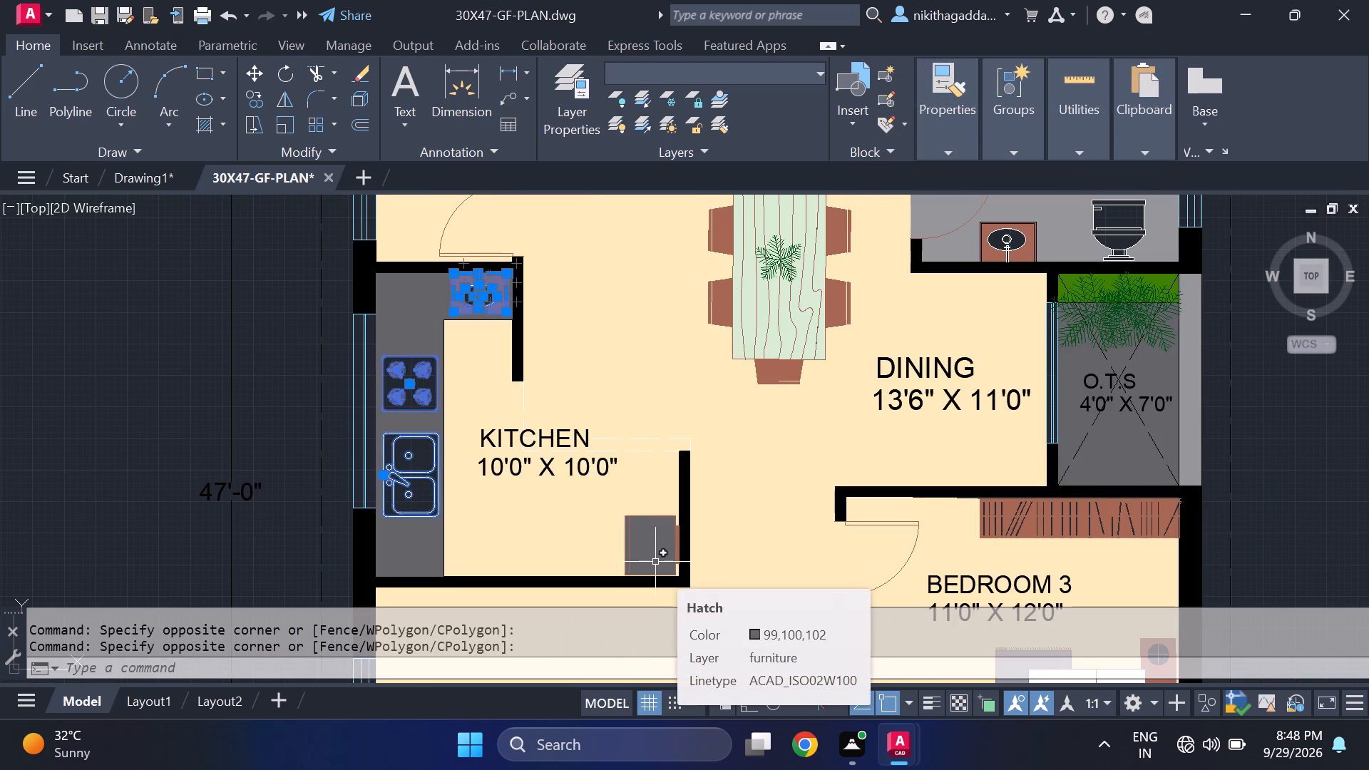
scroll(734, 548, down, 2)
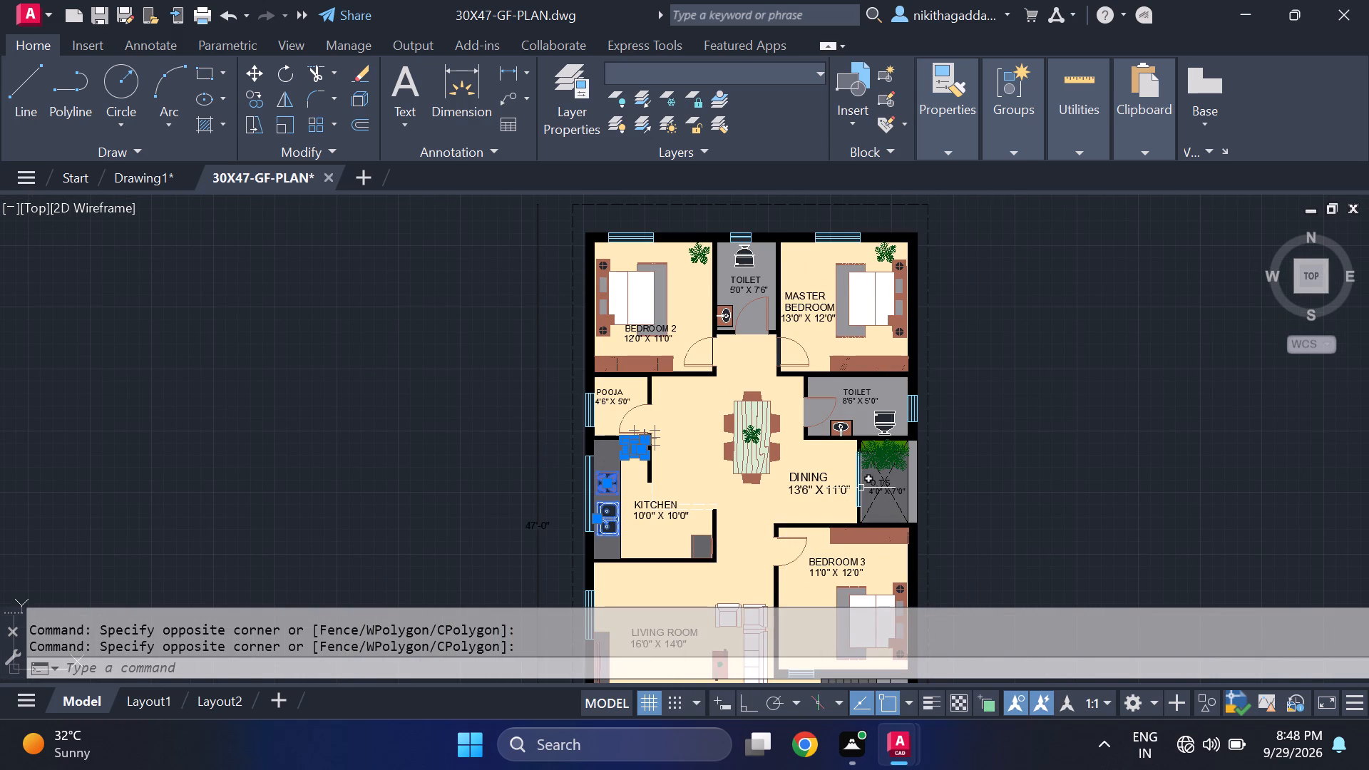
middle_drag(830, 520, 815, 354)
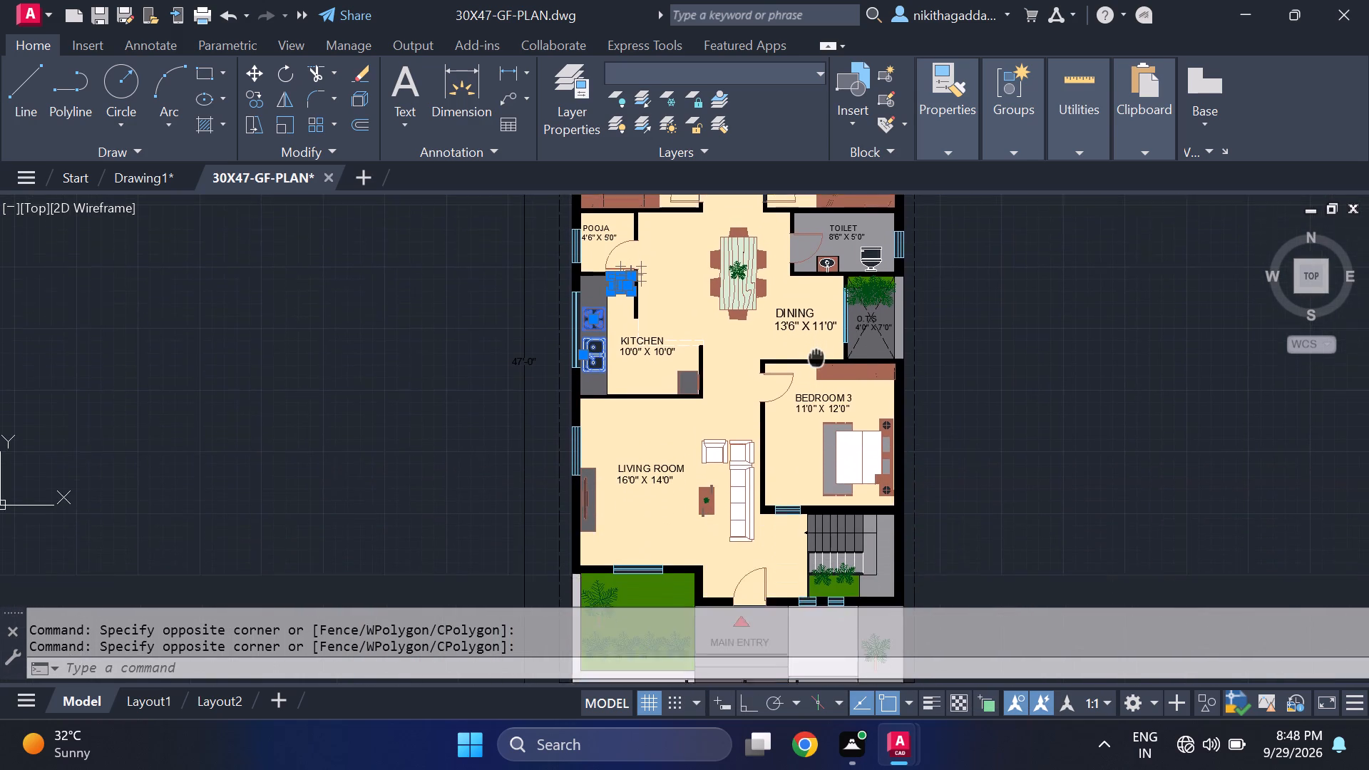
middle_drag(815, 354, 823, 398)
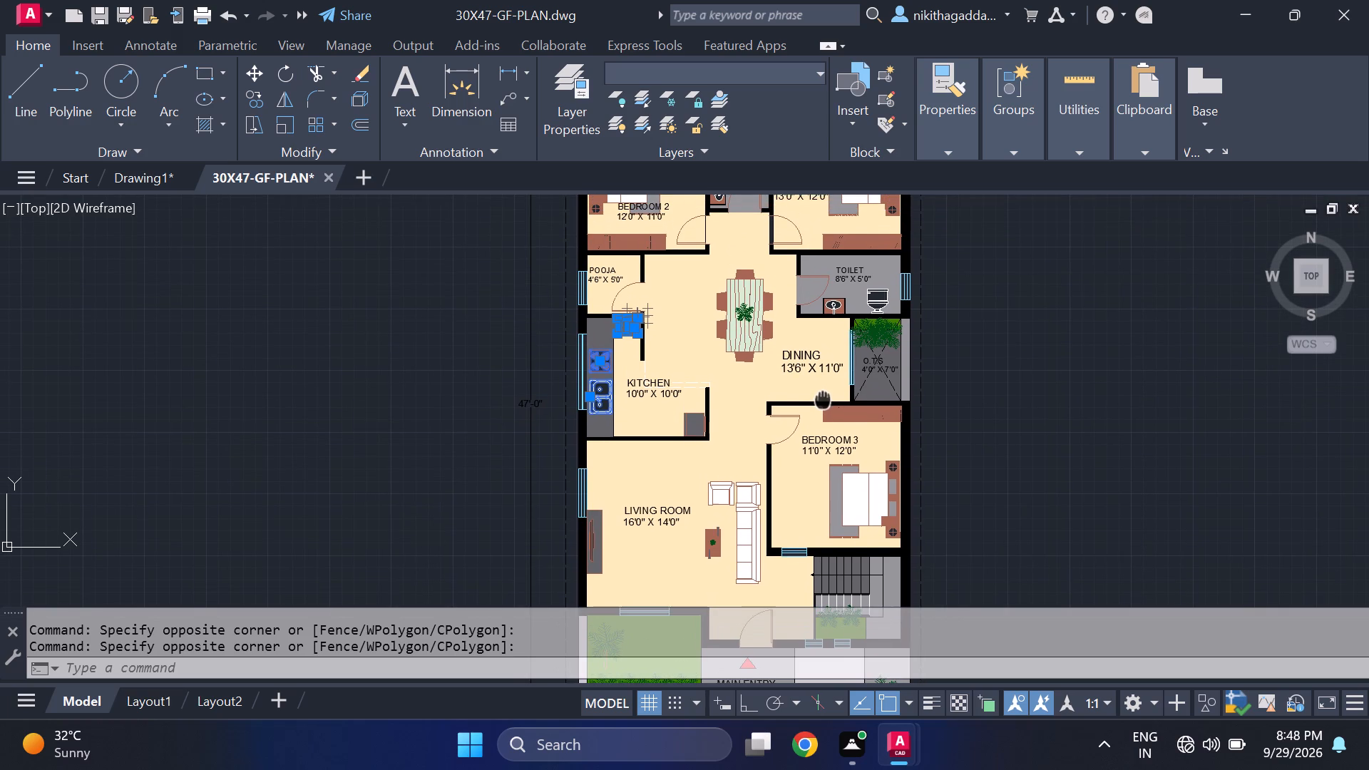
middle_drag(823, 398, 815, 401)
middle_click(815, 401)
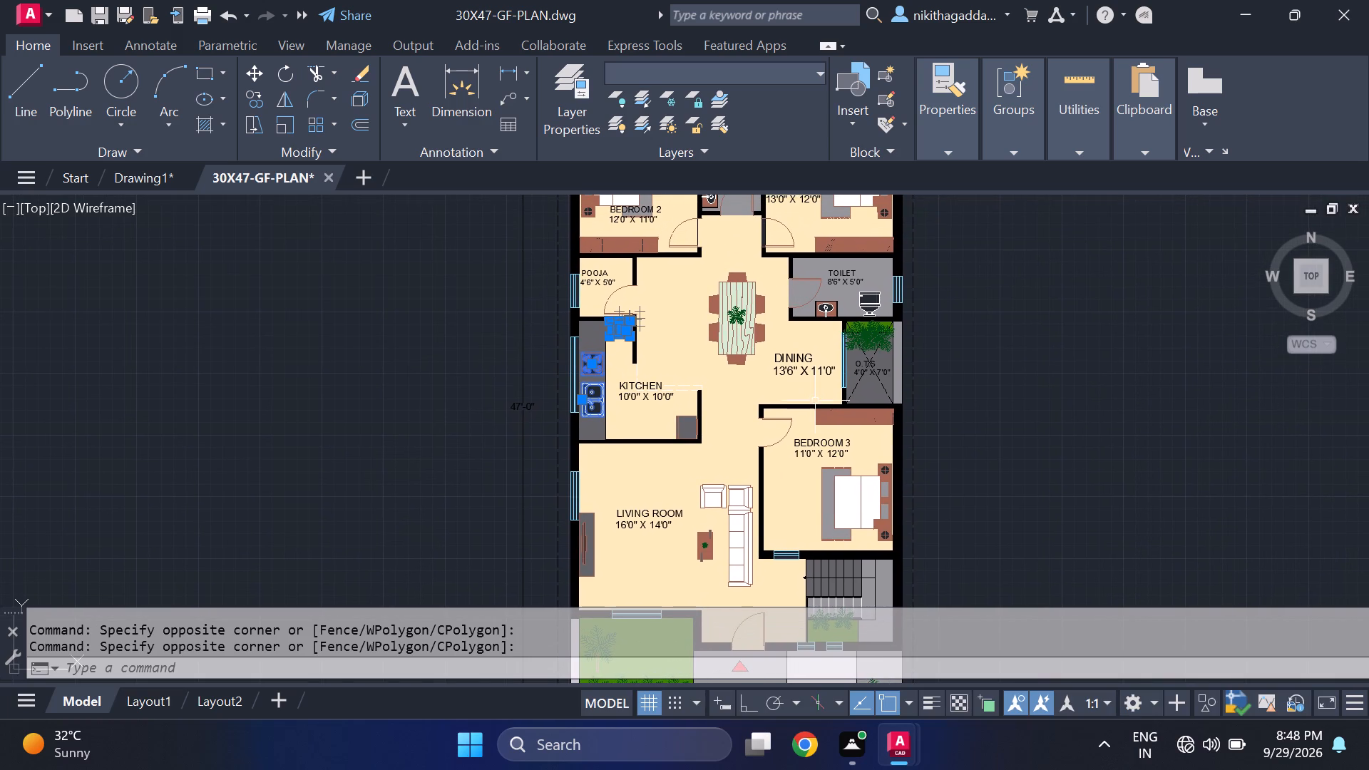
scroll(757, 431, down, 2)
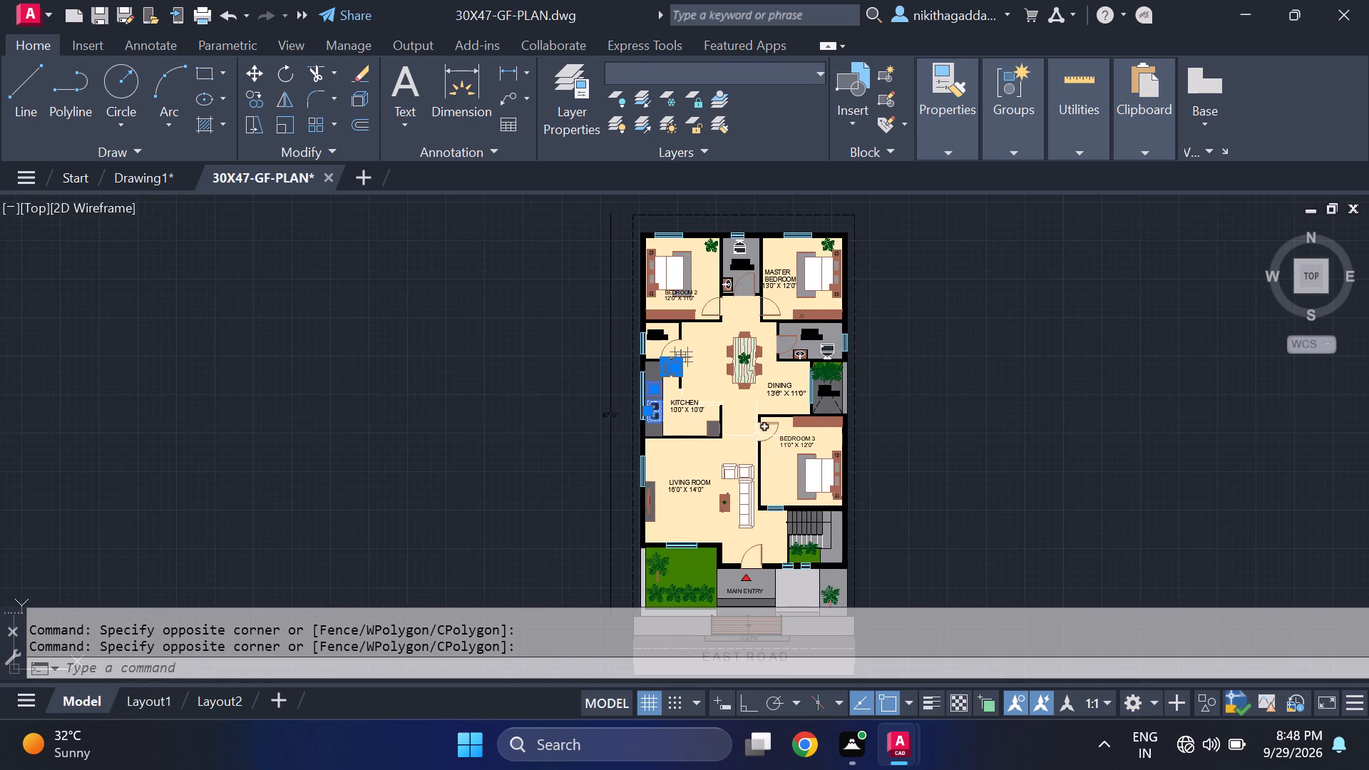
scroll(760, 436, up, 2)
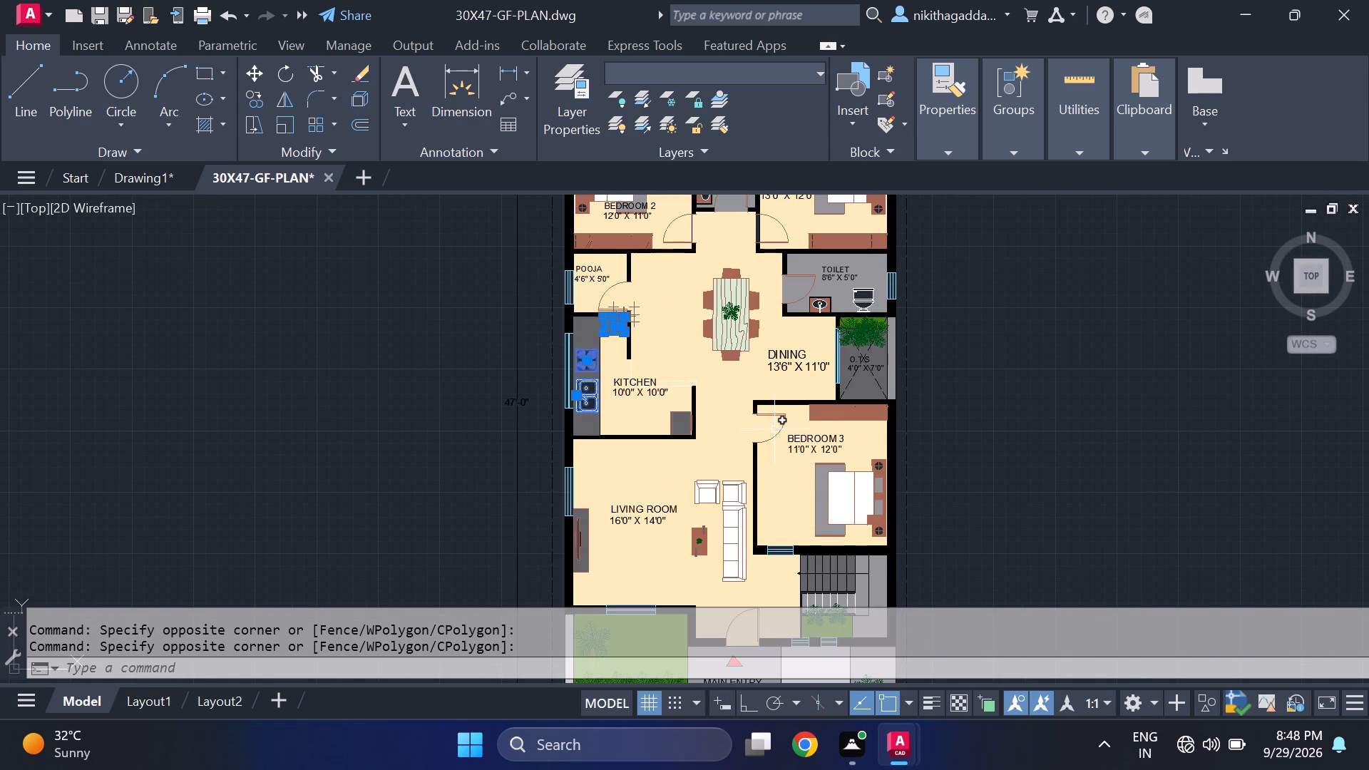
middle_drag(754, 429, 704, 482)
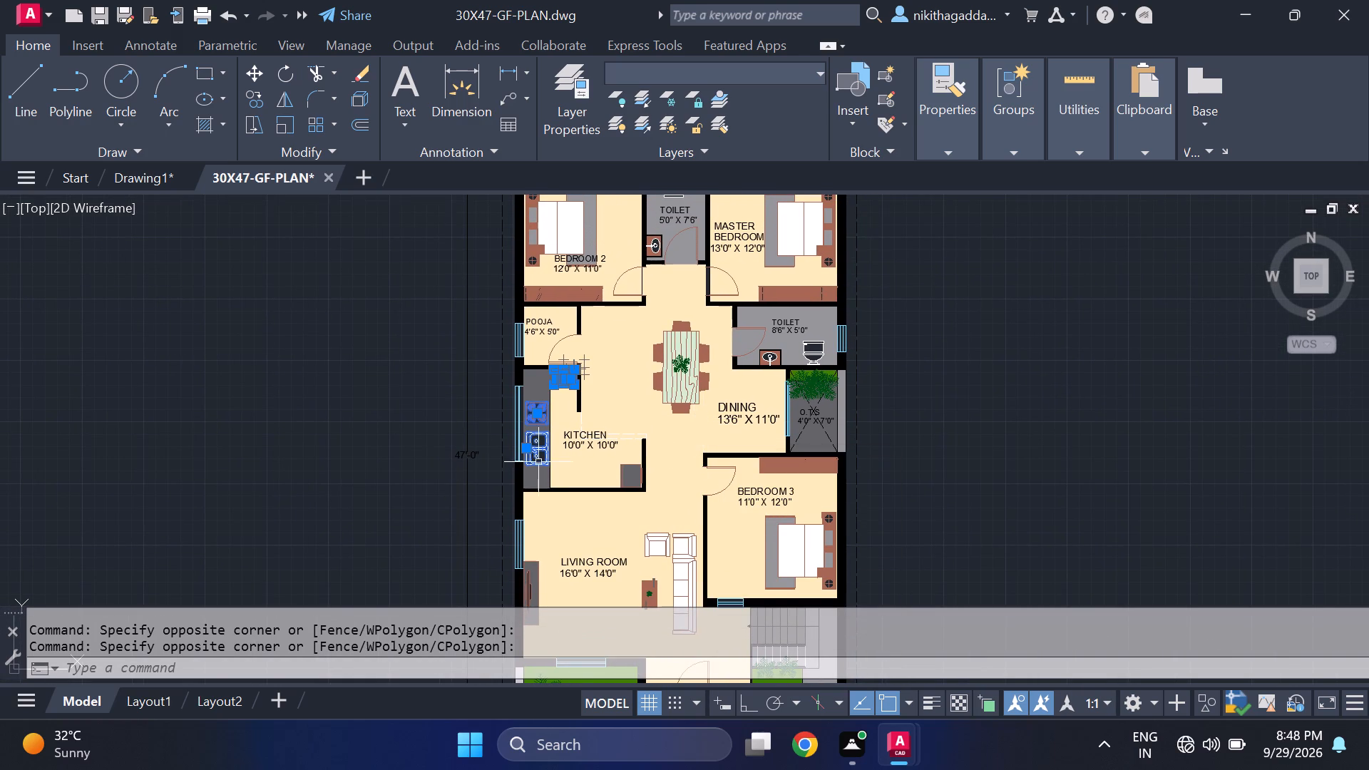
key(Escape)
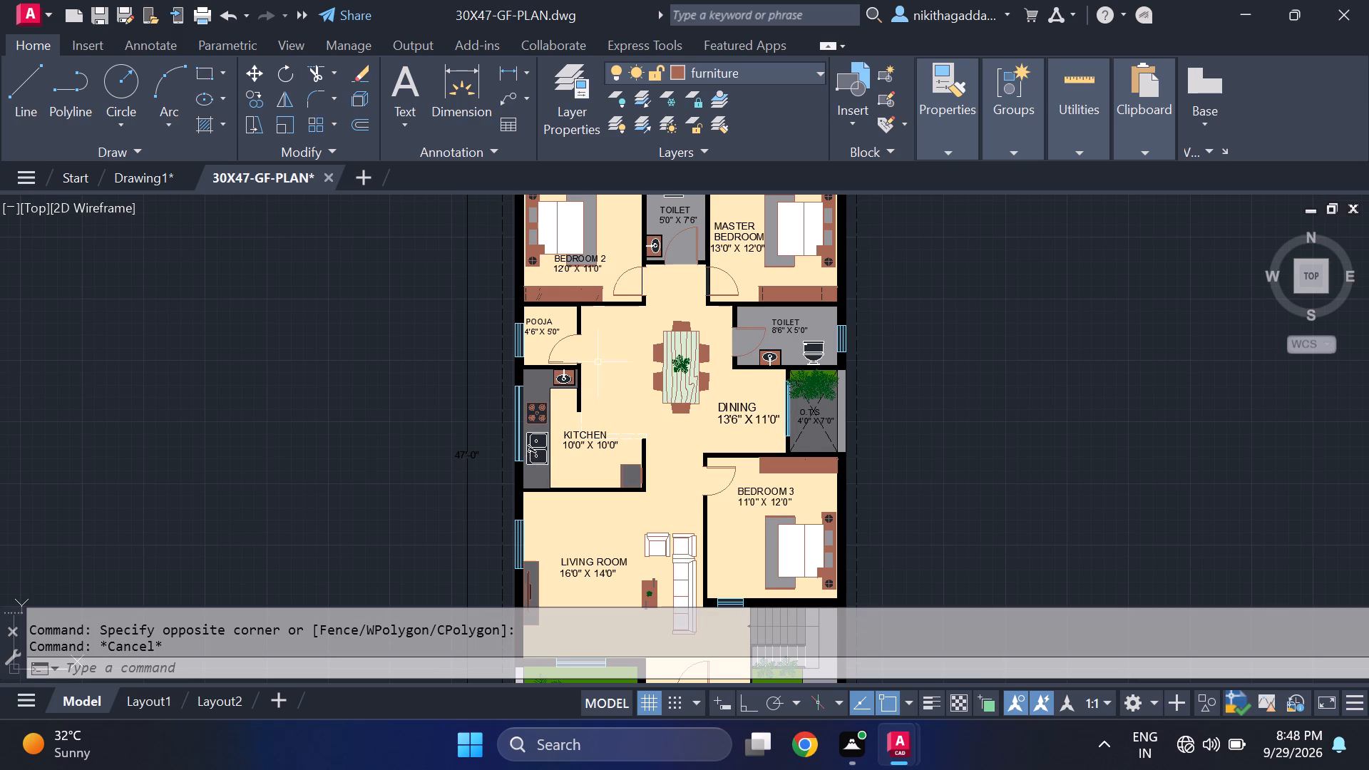
Examine the furniture and fixtures in the bedrooms, toilets, dining area, kitchen and living room, and the main entry area.
scroll(779, 362, up, 1)
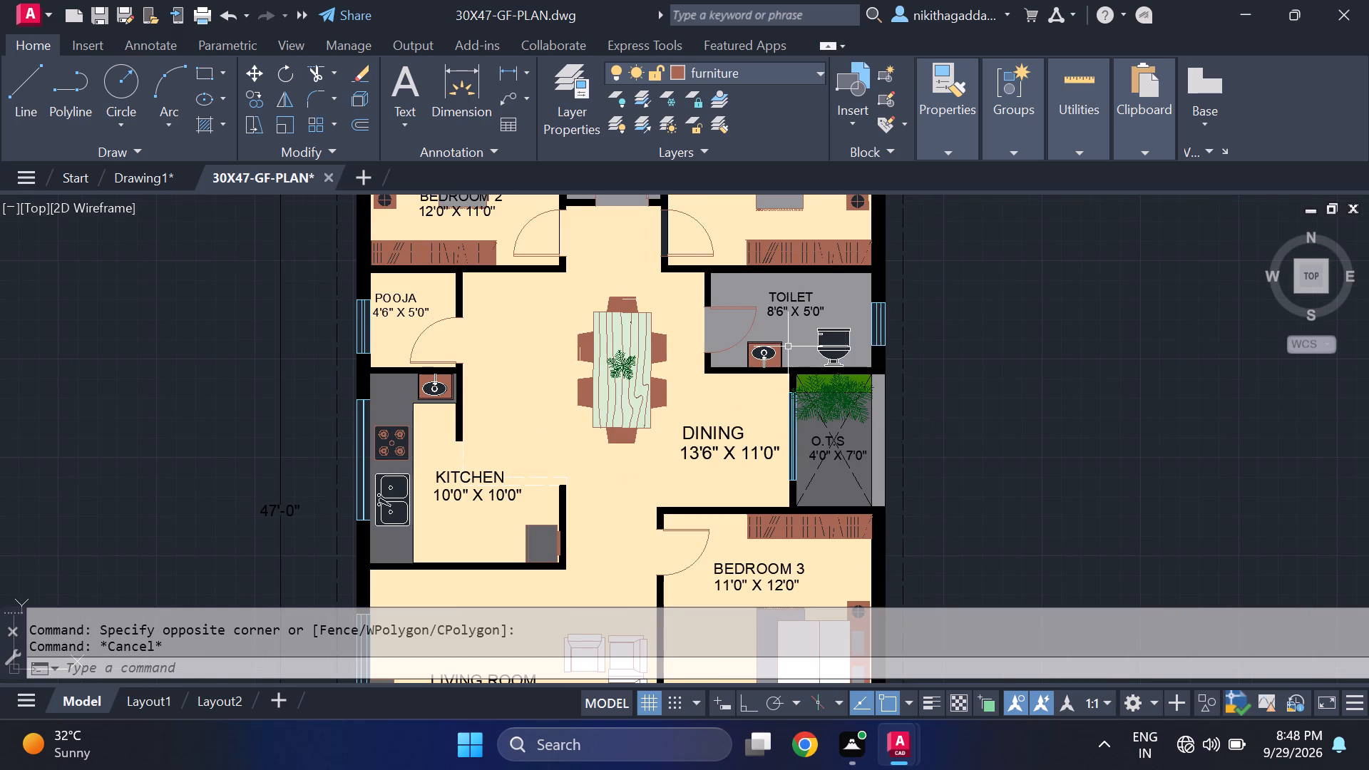
scroll(788, 354, down, 2)
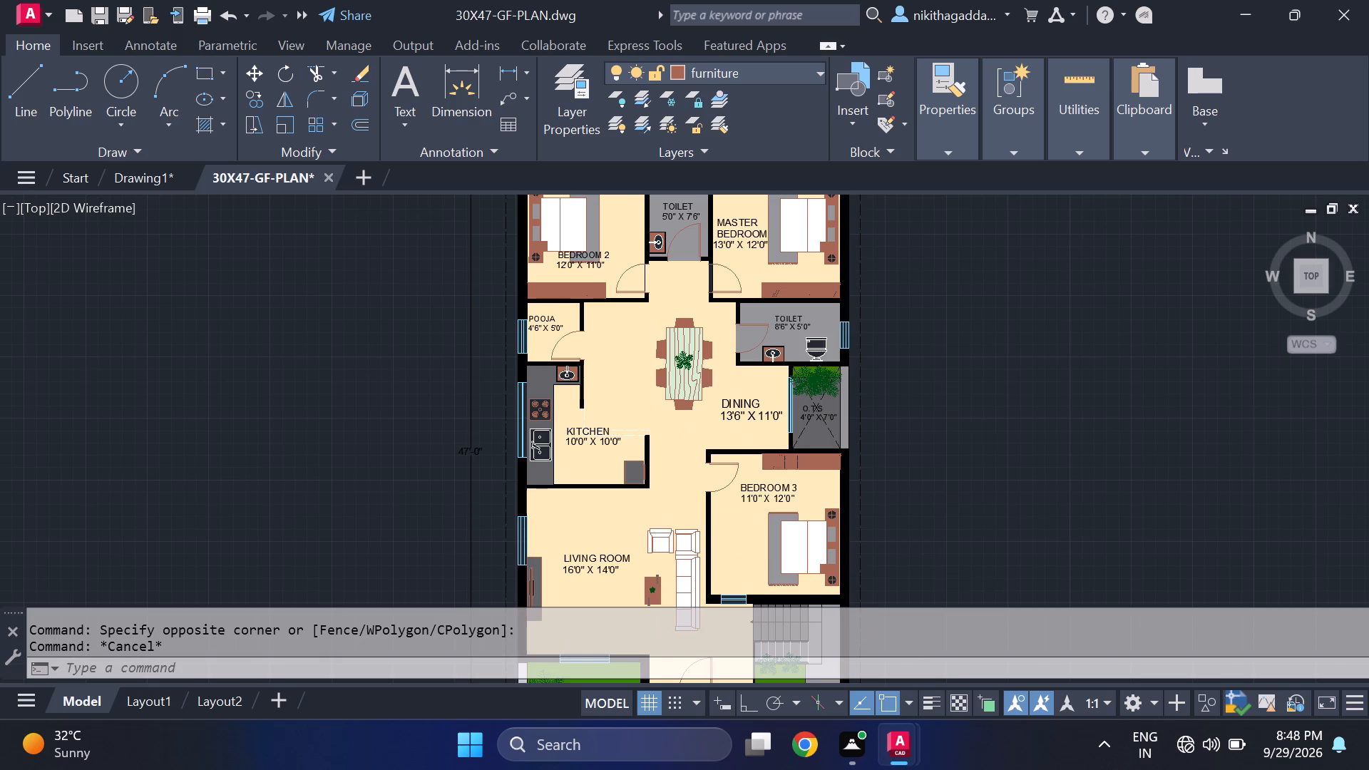
scroll(782, 364, up, 2)
middle_drag(781, 367, 750, 544)
scroll(535, 363, up, 2)
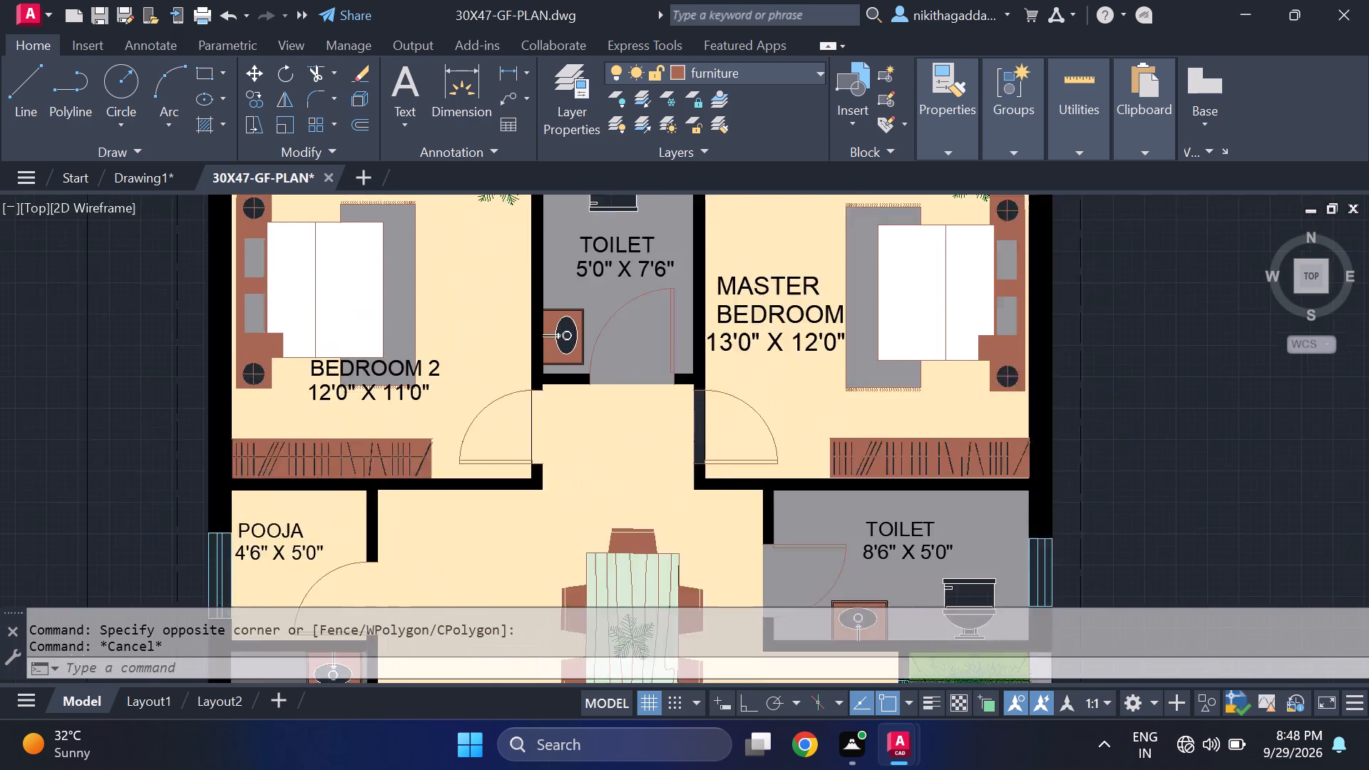
scroll(535, 363, up, 1)
scroll(538, 364, down, 3)
scroll(453, 496, up, 1)
middle_drag(453, 496, 467, 473)
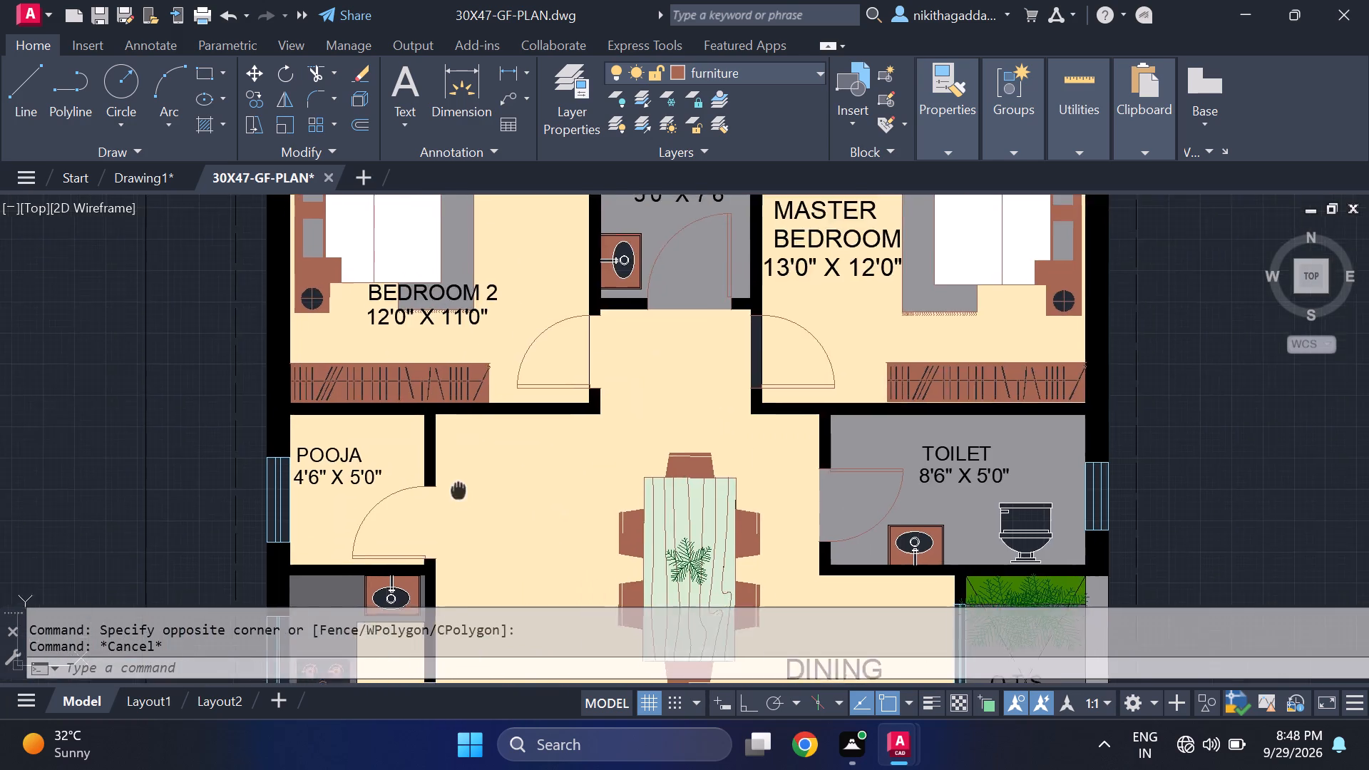
middle_drag(467, 473, 507, 287)
middle_click(506, 286)
scroll(503, 310, down, 1)
middle_drag(600, 528, 523, 274)
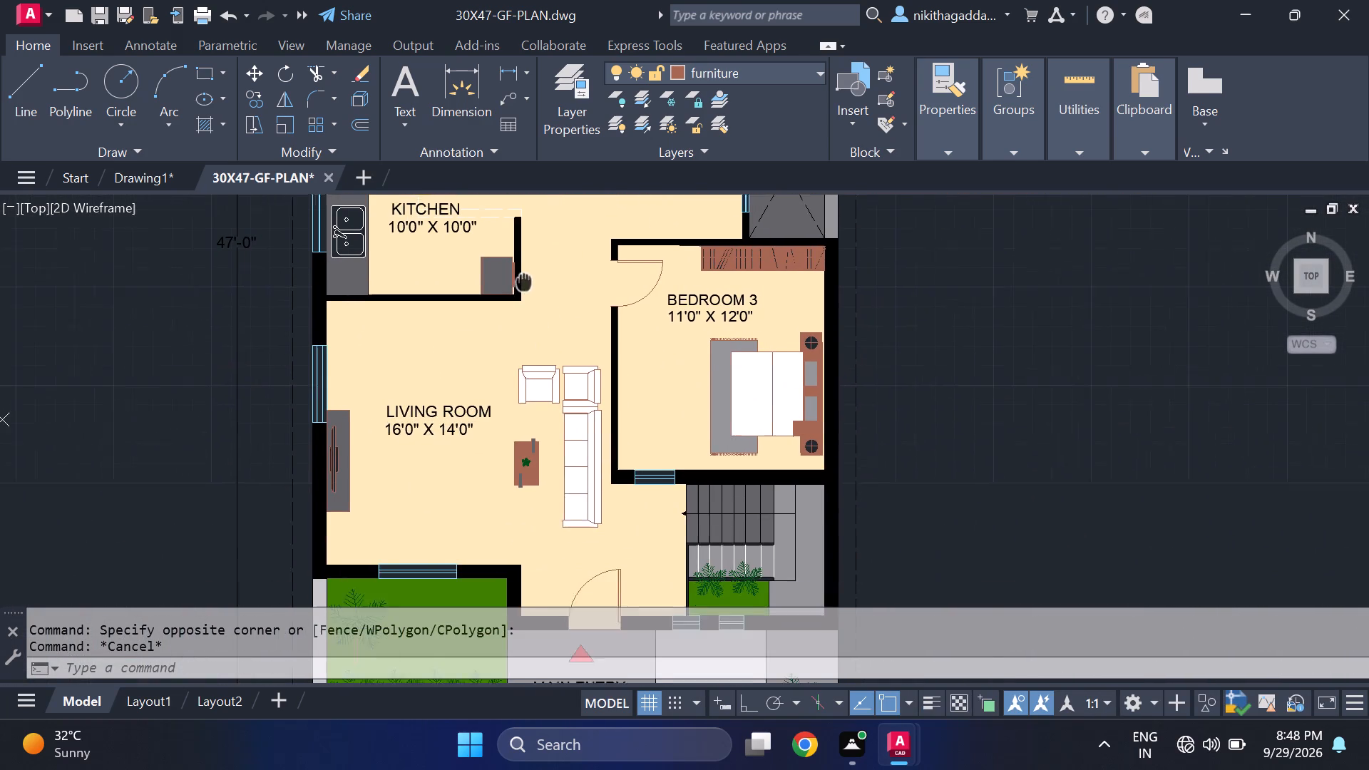
middle_drag(523, 274, 523, 272)
scroll(540, 392, up, 1)
scroll(540, 392, down, 3)
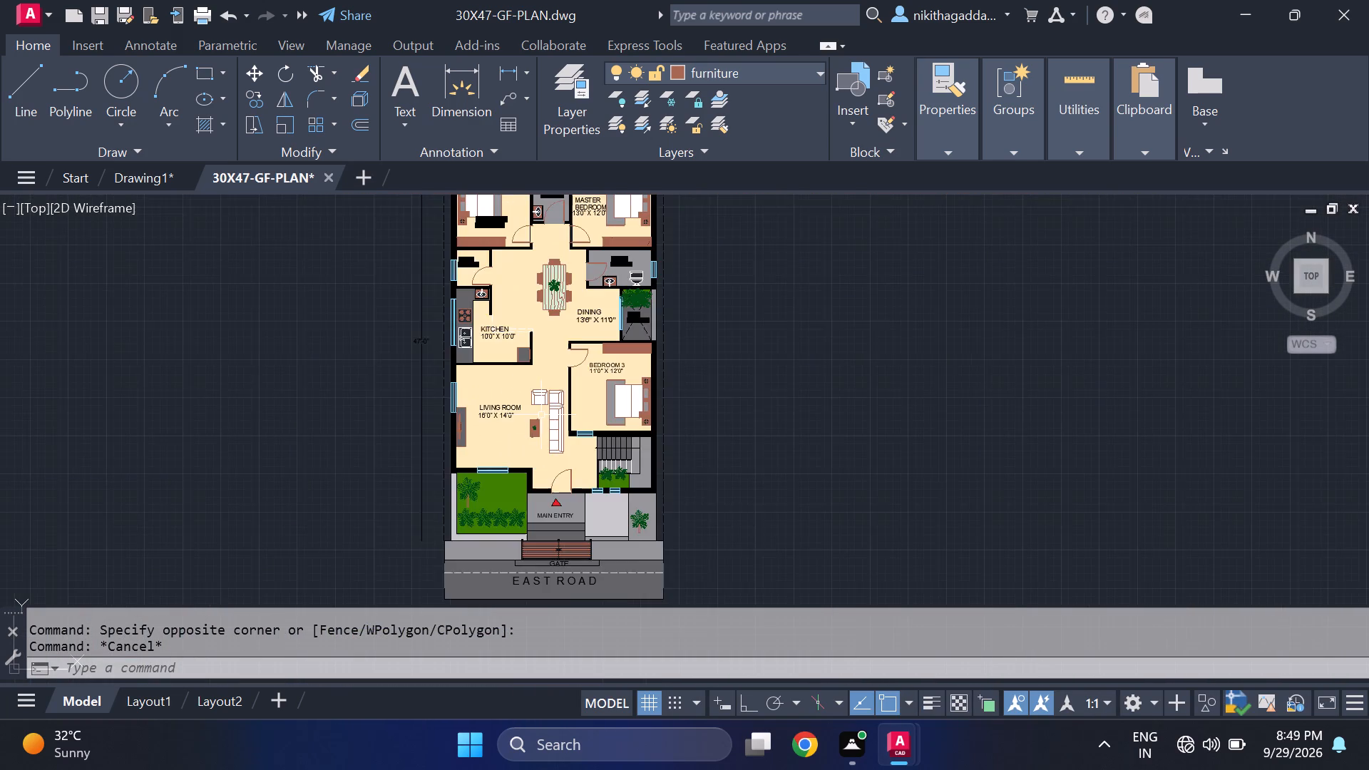
scroll(541, 415, up, 2)
middle_drag(553, 470, 642, 307)
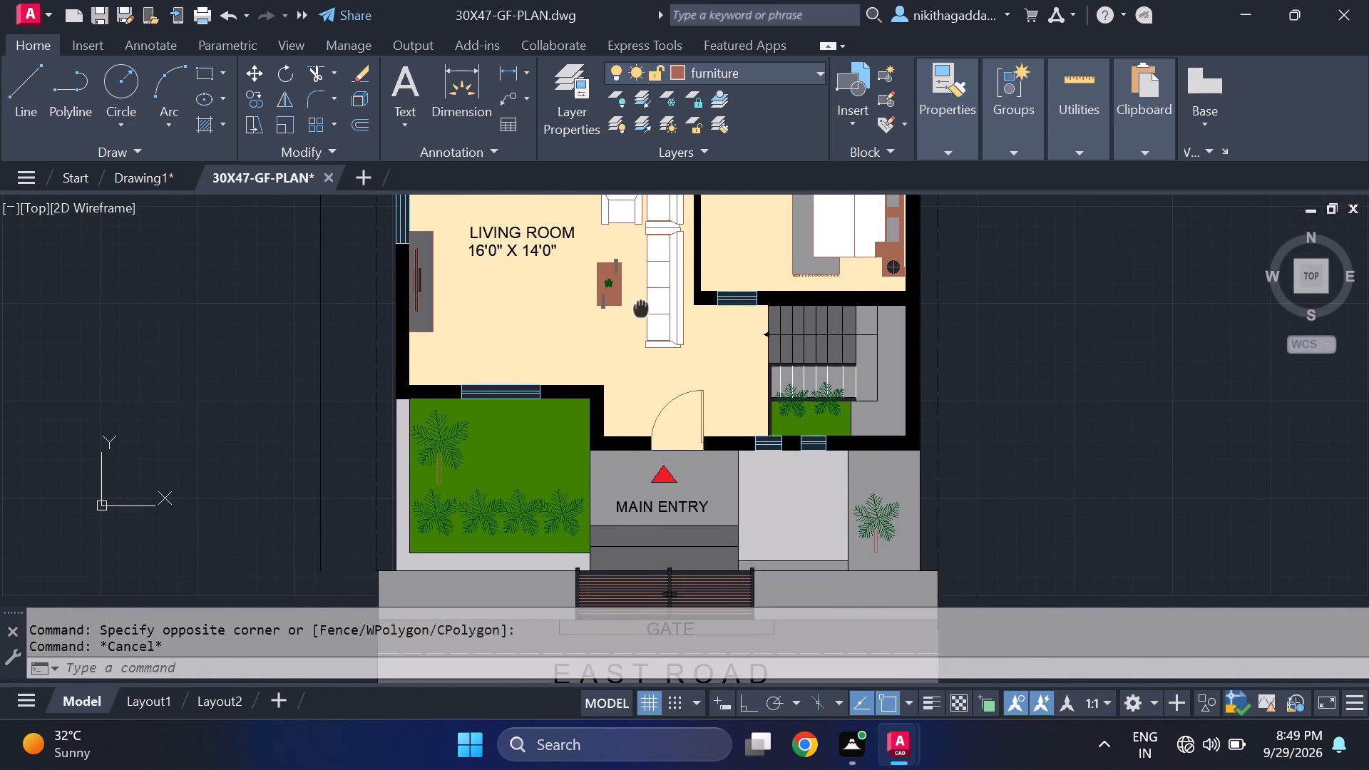
Examine the living room, bedroom 3, staircase and main entry areas of the 30X47-GF-PLAN ground floor.
middle_drag(642, 307, 685, 354)
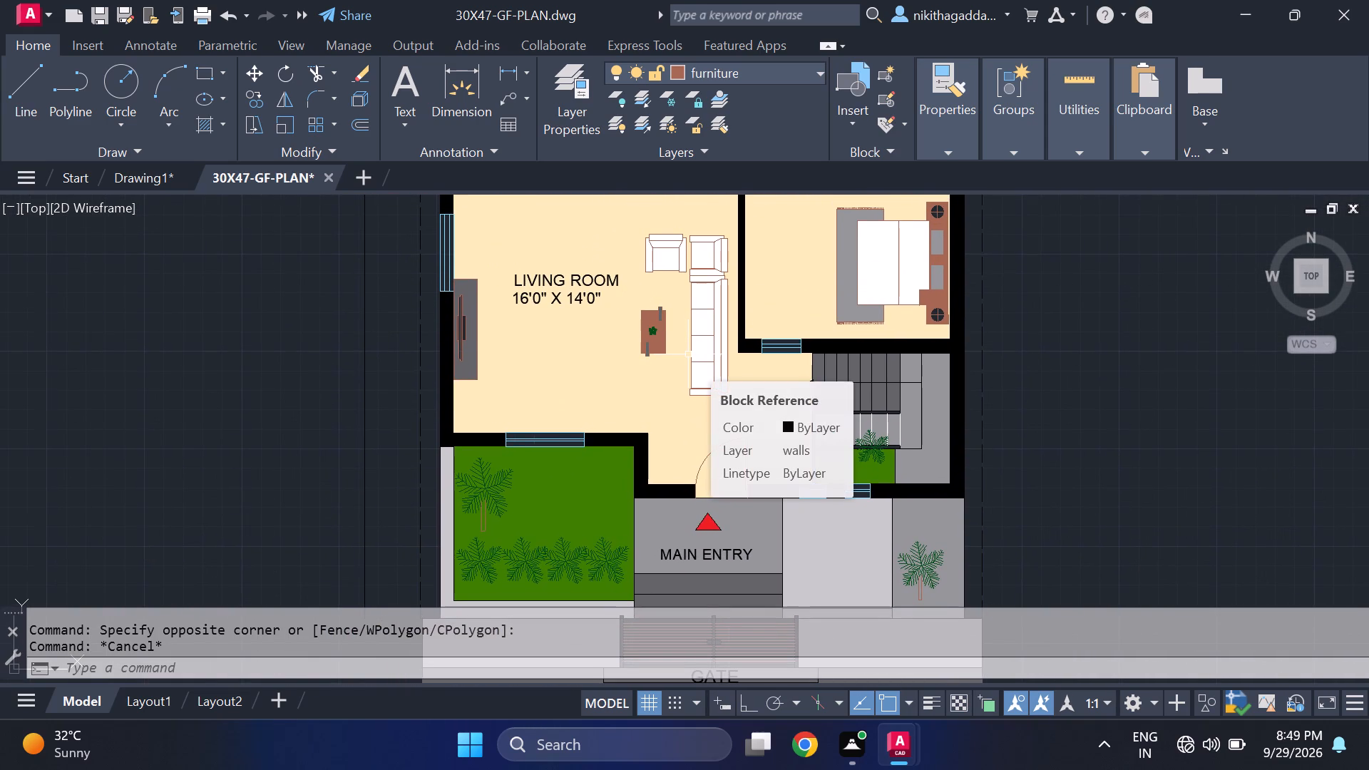
scroll(452, 252, up, 2)
scroll(456, 293, down, 3)
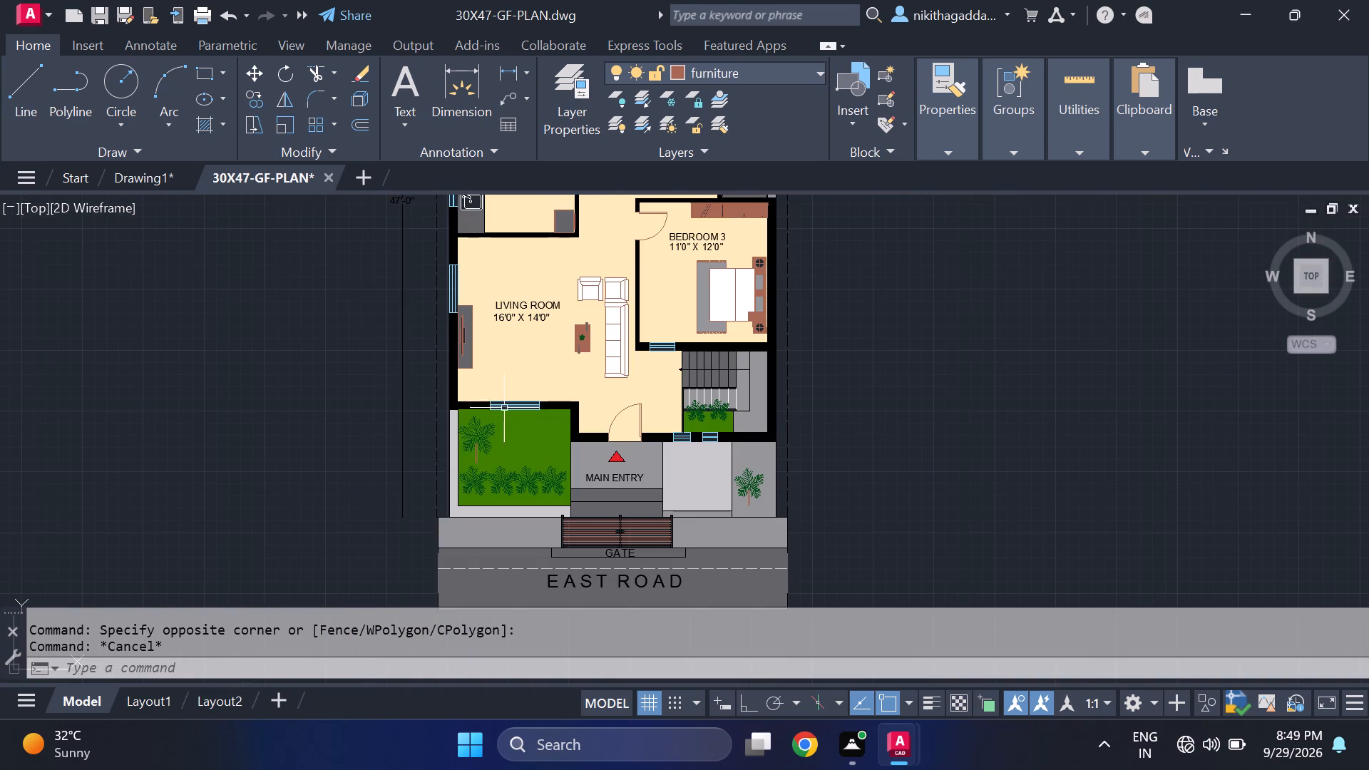
scroll(627, 521, up, 3)
scroll(627, 521, down, 2)
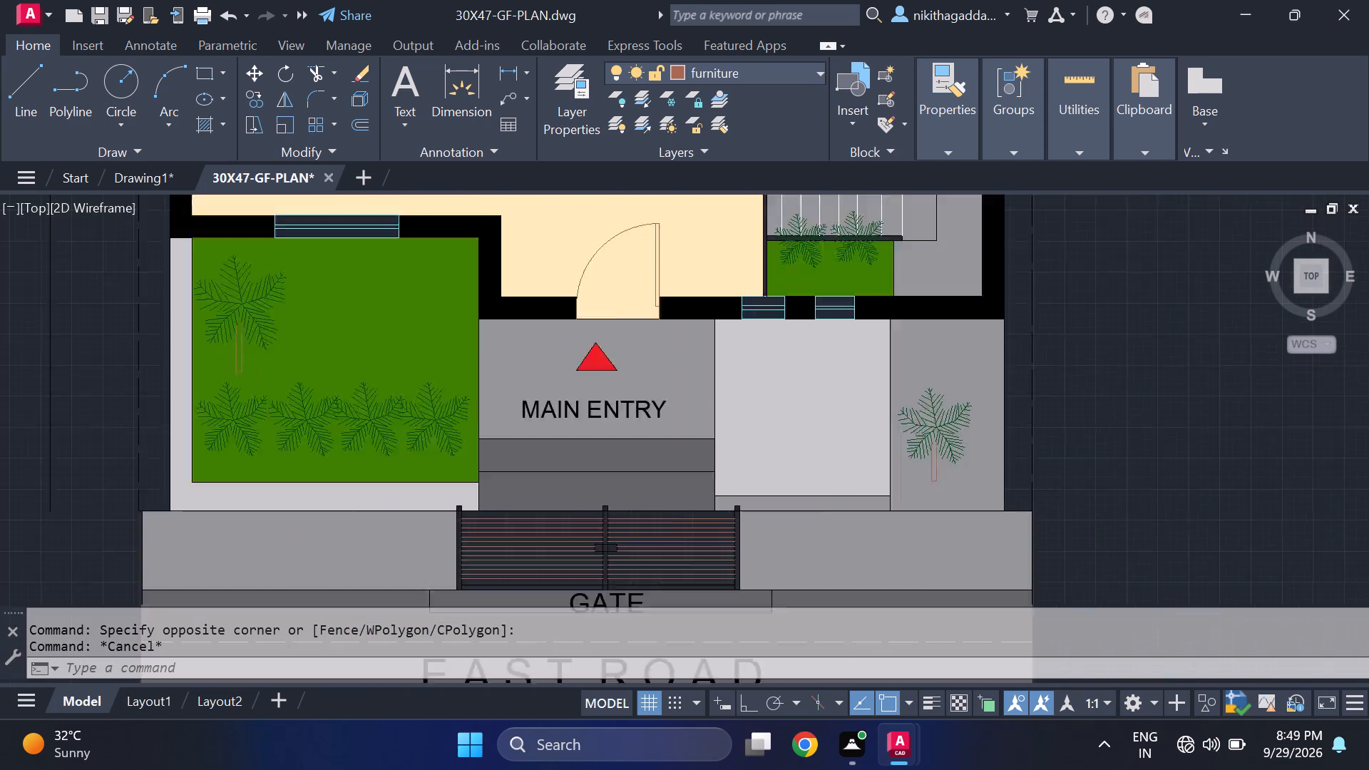
scroll(627, 521, down, 1)
middle_drag(669, 382, 772, 476)
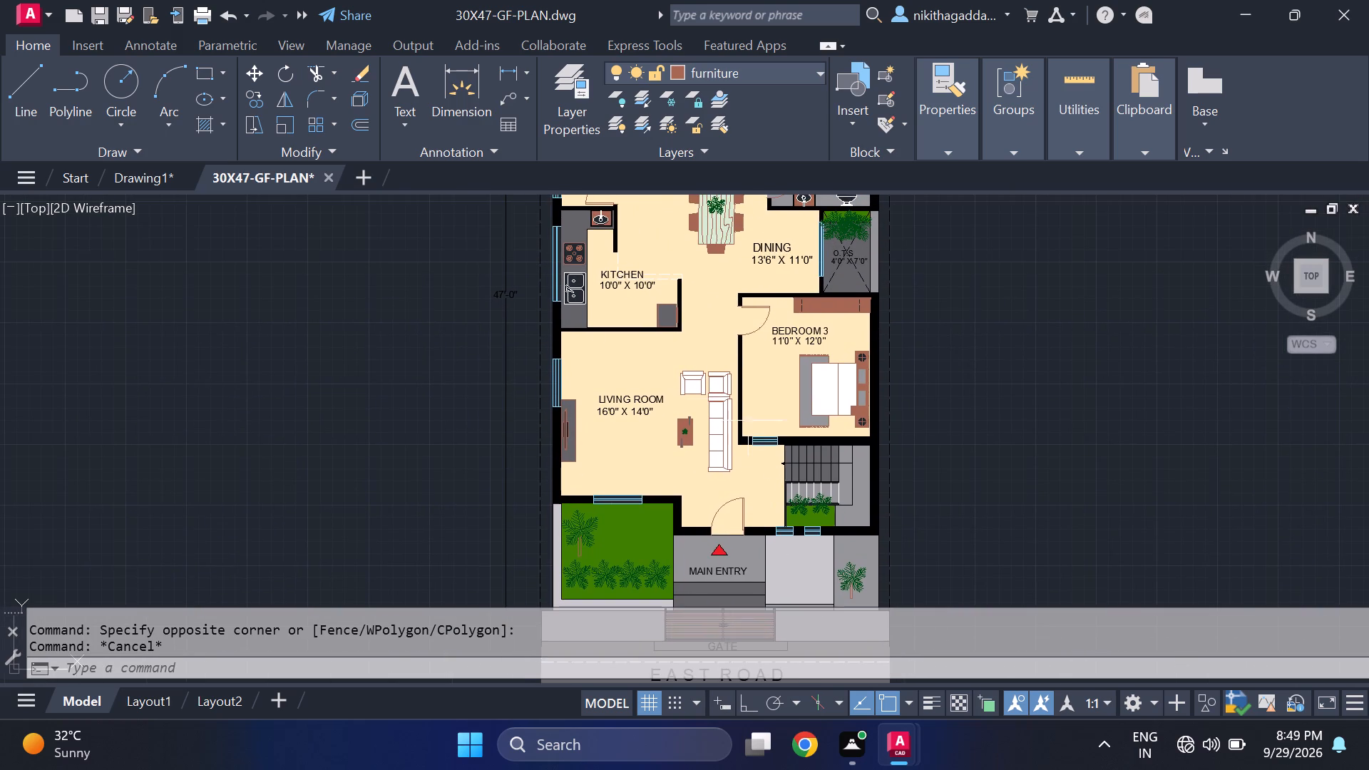
middle_drag(727, 413, 747, 476)
scroll(735, 473, up, 2)
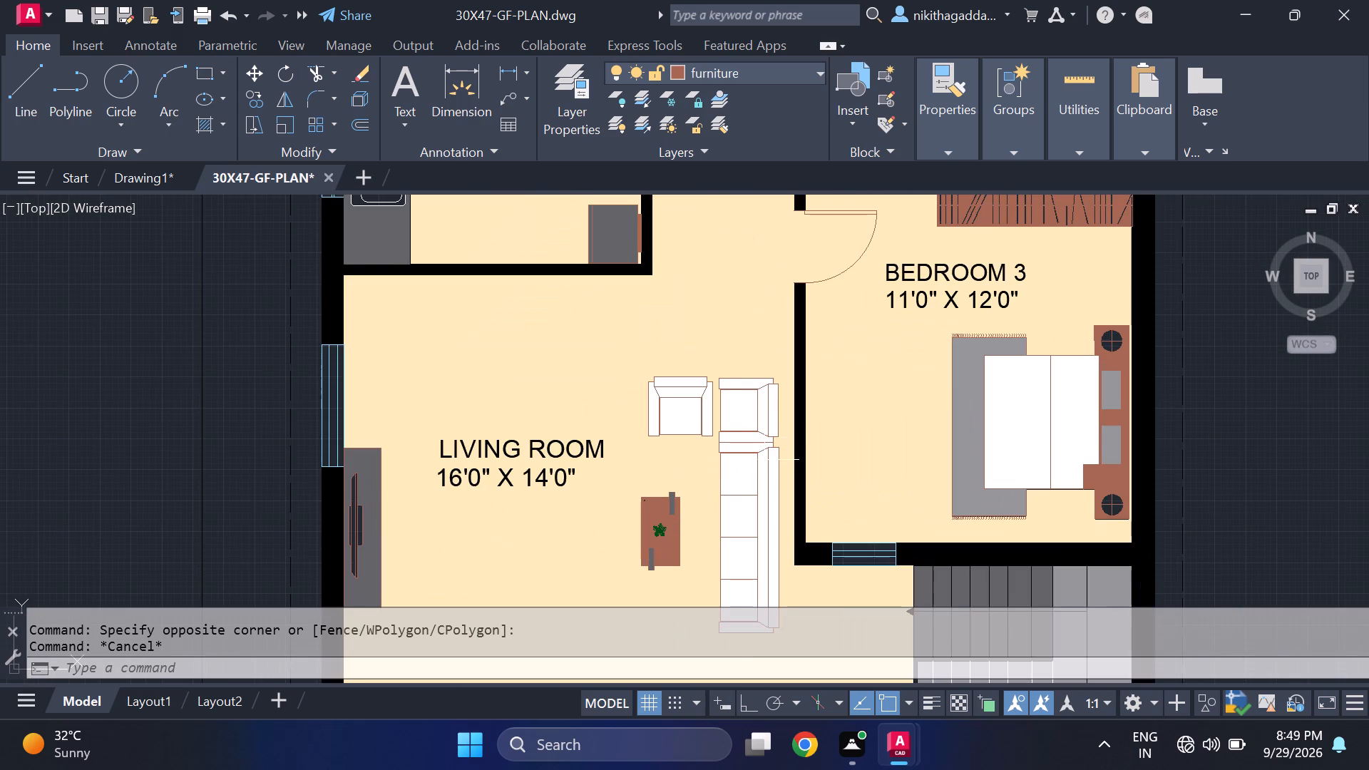
scroll(727, 397, up, 1)
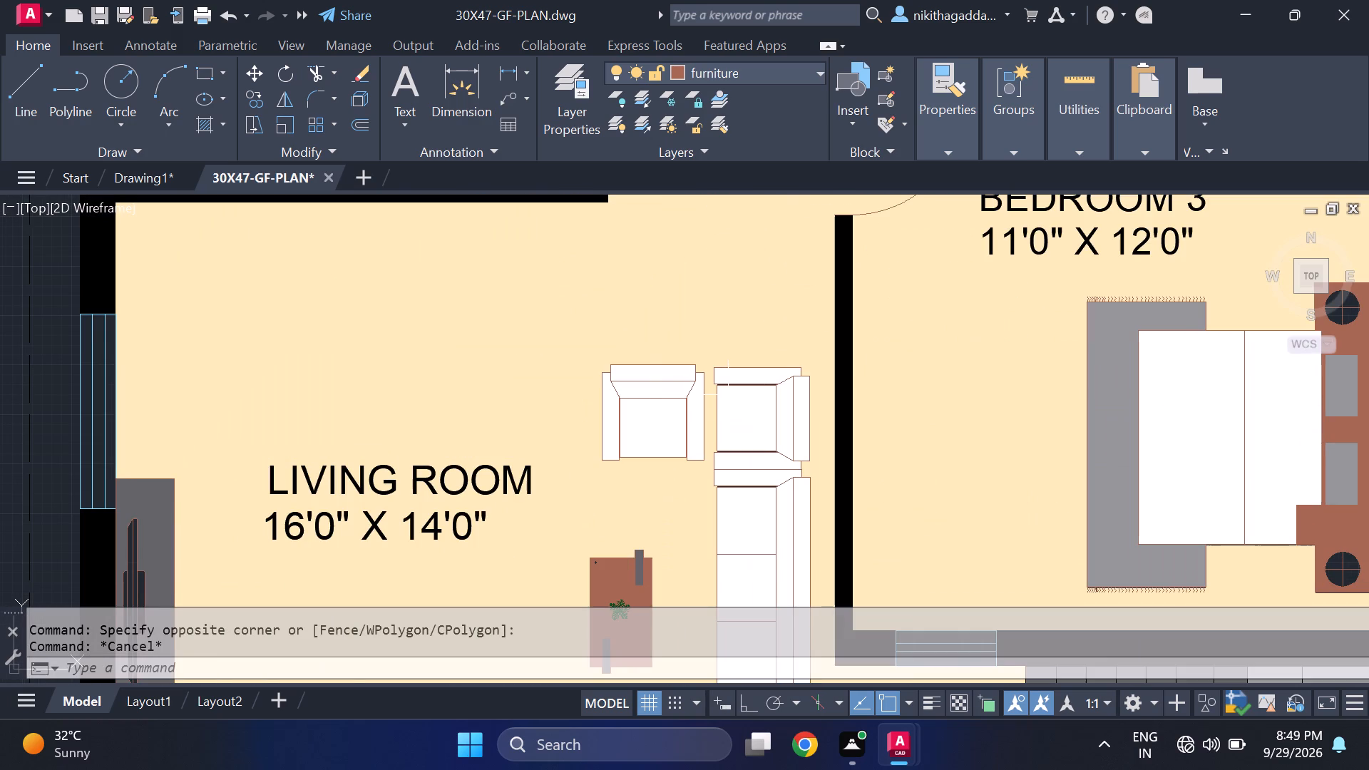
scroll(651, 398, down, 5)
scroll(734, 371, up, 2)
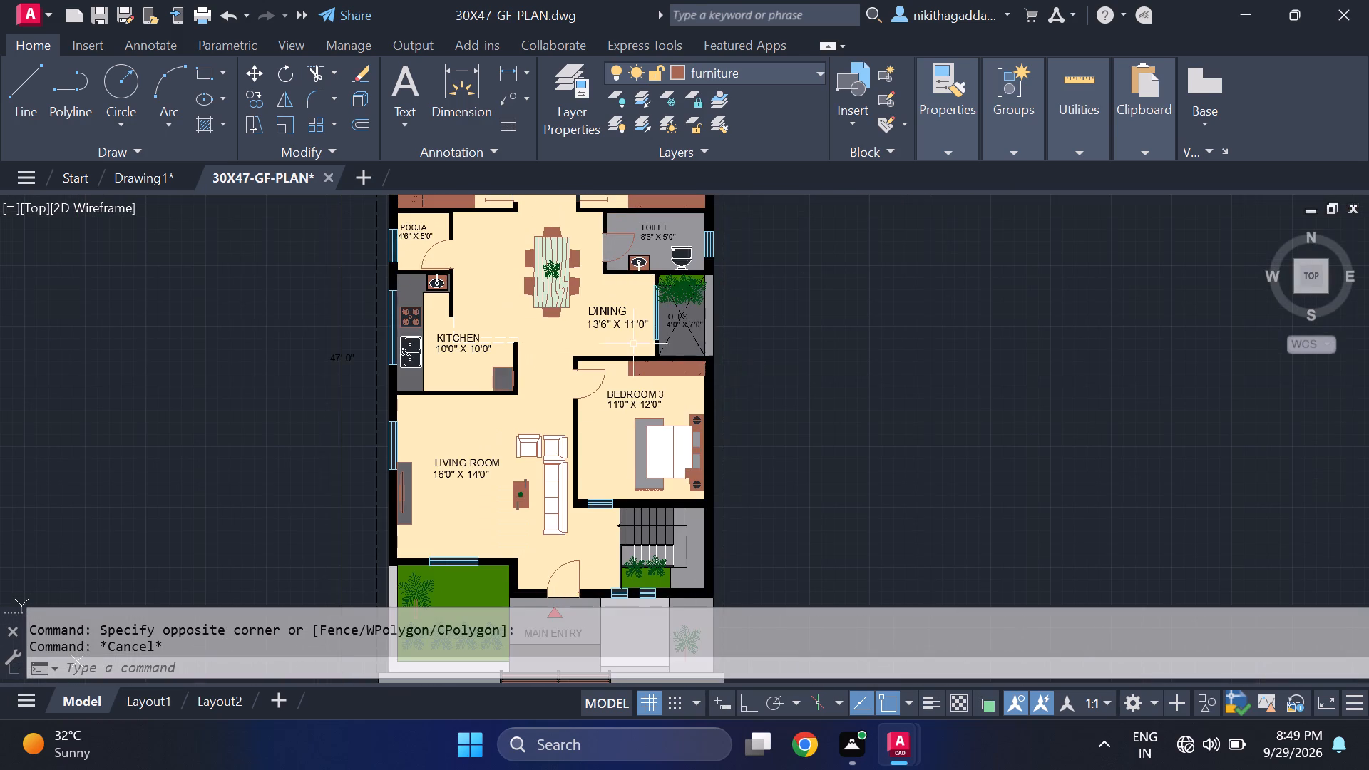
Select the kitchen's four-burner stove and double-bowl sink.
middle_drag(636, 339, 827, 413)
scroll(626, 346, up, 3)
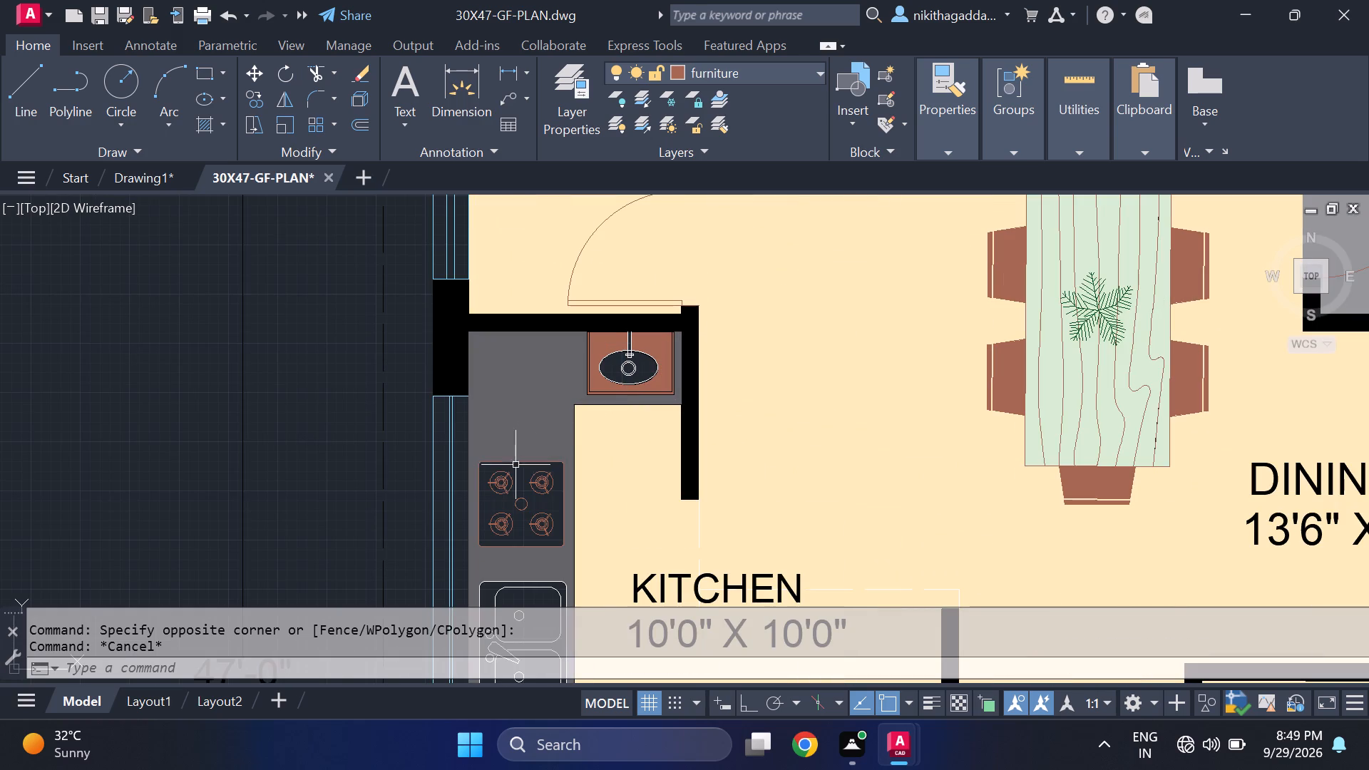
click(522, 472)
click(516, 535)
middle_drag(564, 576, 602, 497)
scroll(583, 510, up, 2)
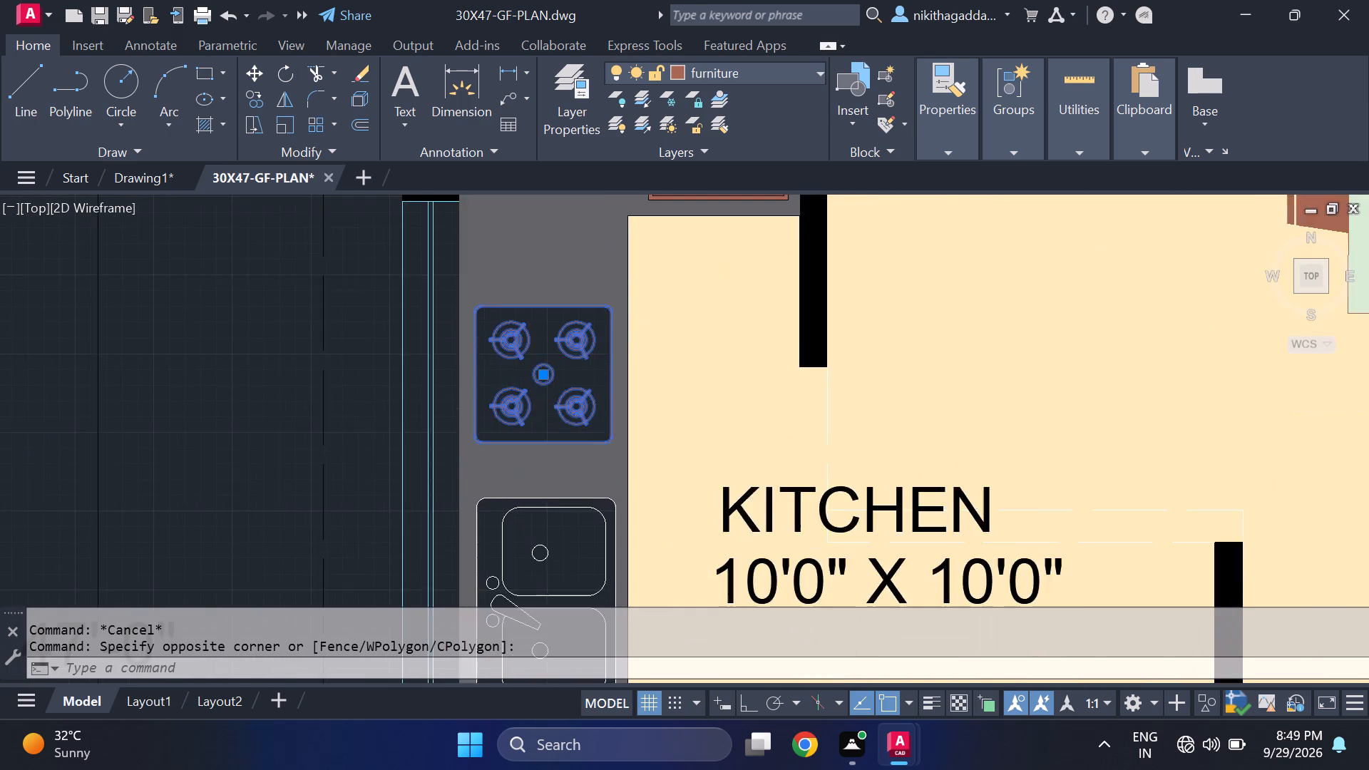
click(580, 498)
click(549, 518)
scroll(666, 407, down, 2)
middle_drag(763, 245, 761, 249)
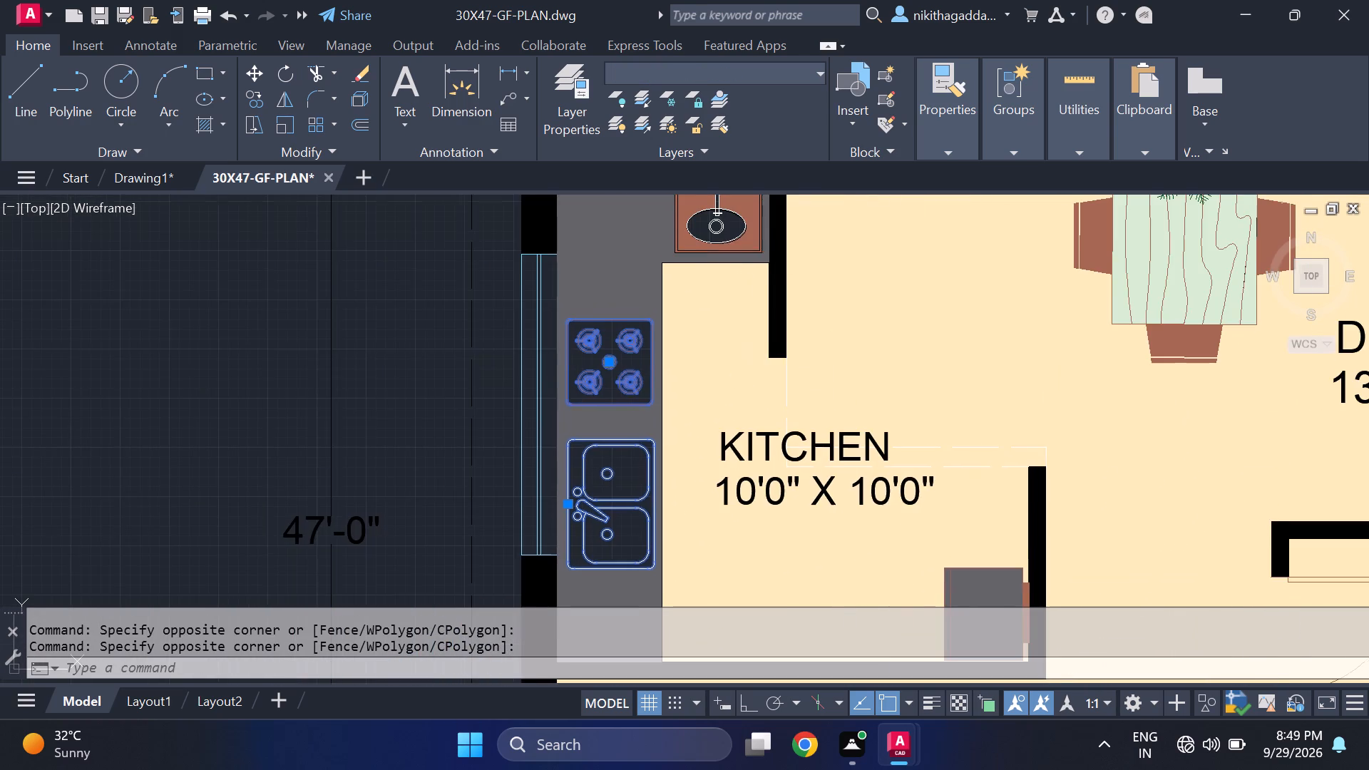
Add the kitchen wash basin's counter fill, drain circles, tap and oval bowl outline to the selection.
middle_drag(761, 249, 769, 324)
scroll(744, 305, up, 3)
click(824, 263)
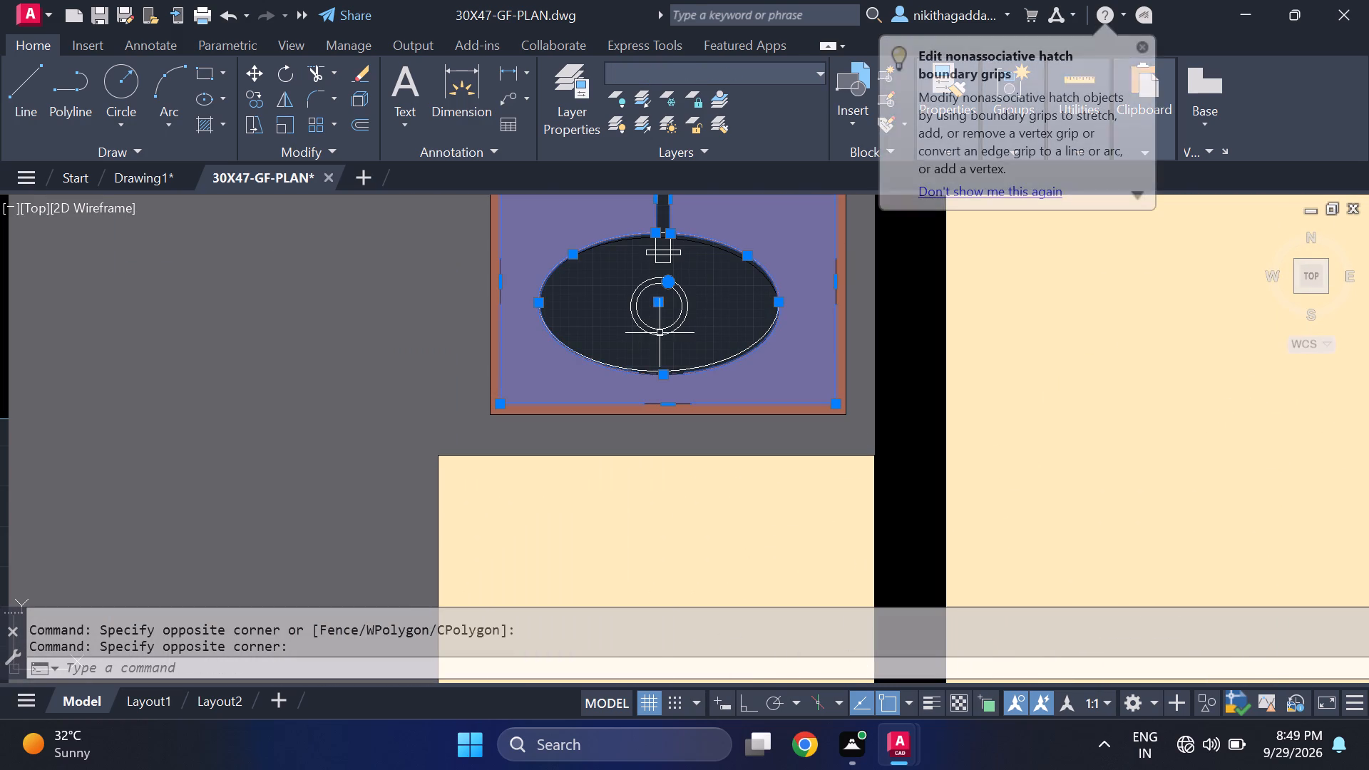
click(708, 279)
click(616, 326)
click(687, 245)
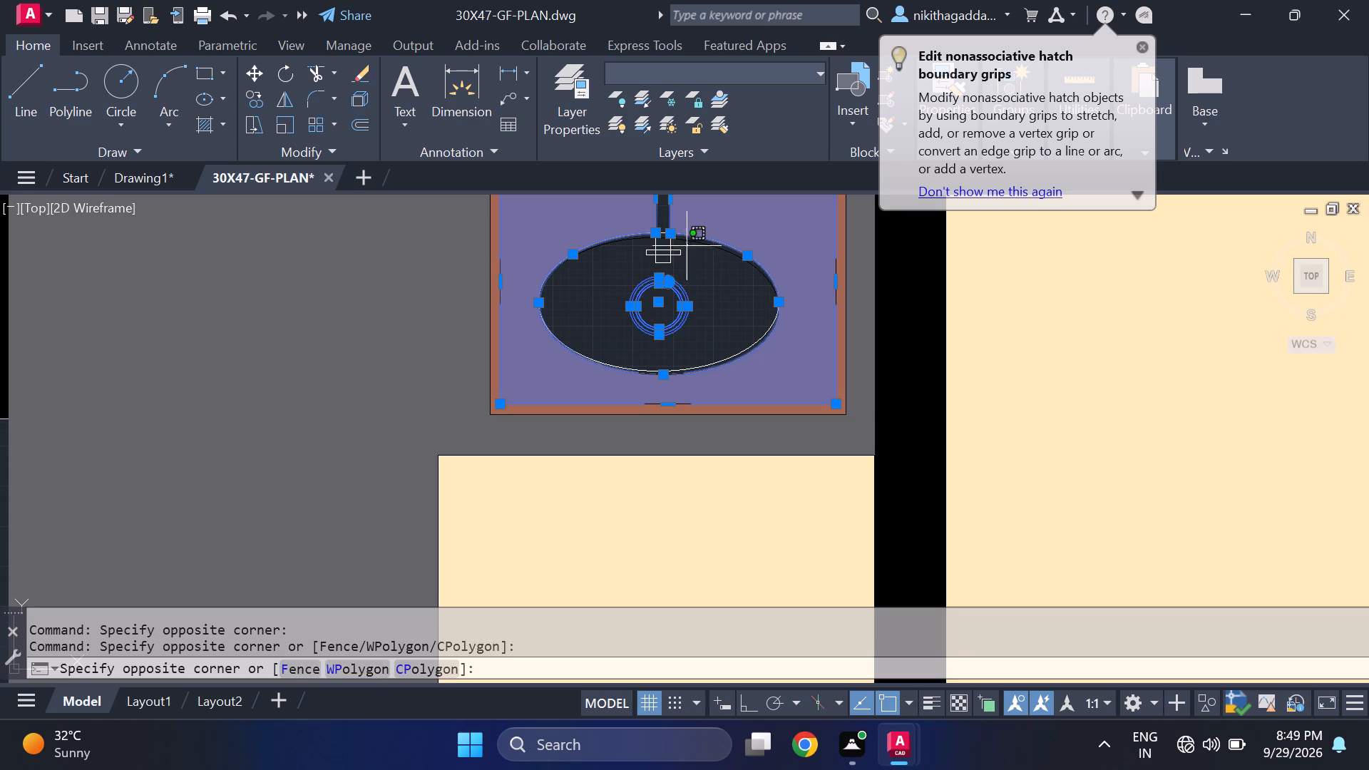
click(648, 273)
scroll(690, 373, up, 3)
click(709, 309)
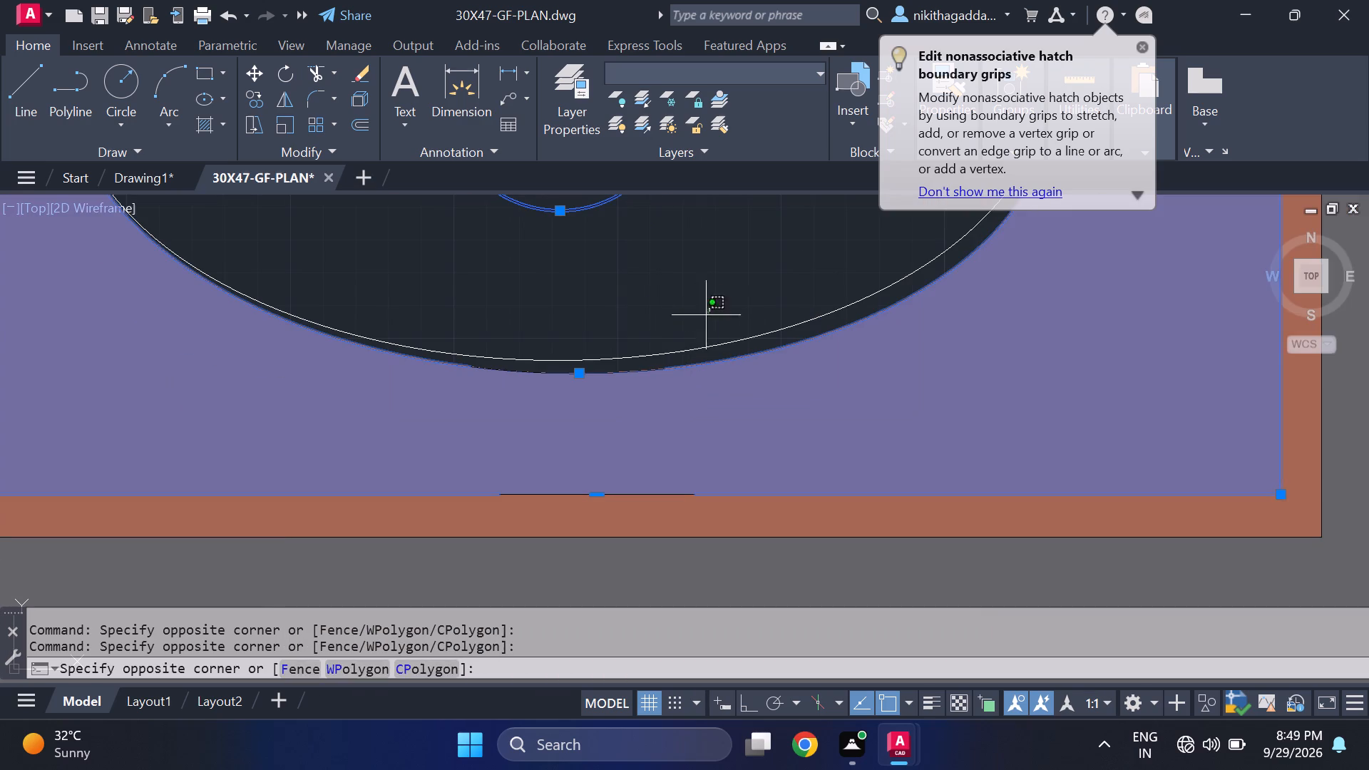
click(624, 354)
scroll(629, 354, down, 4)
scroll(513, 334, up, 2)
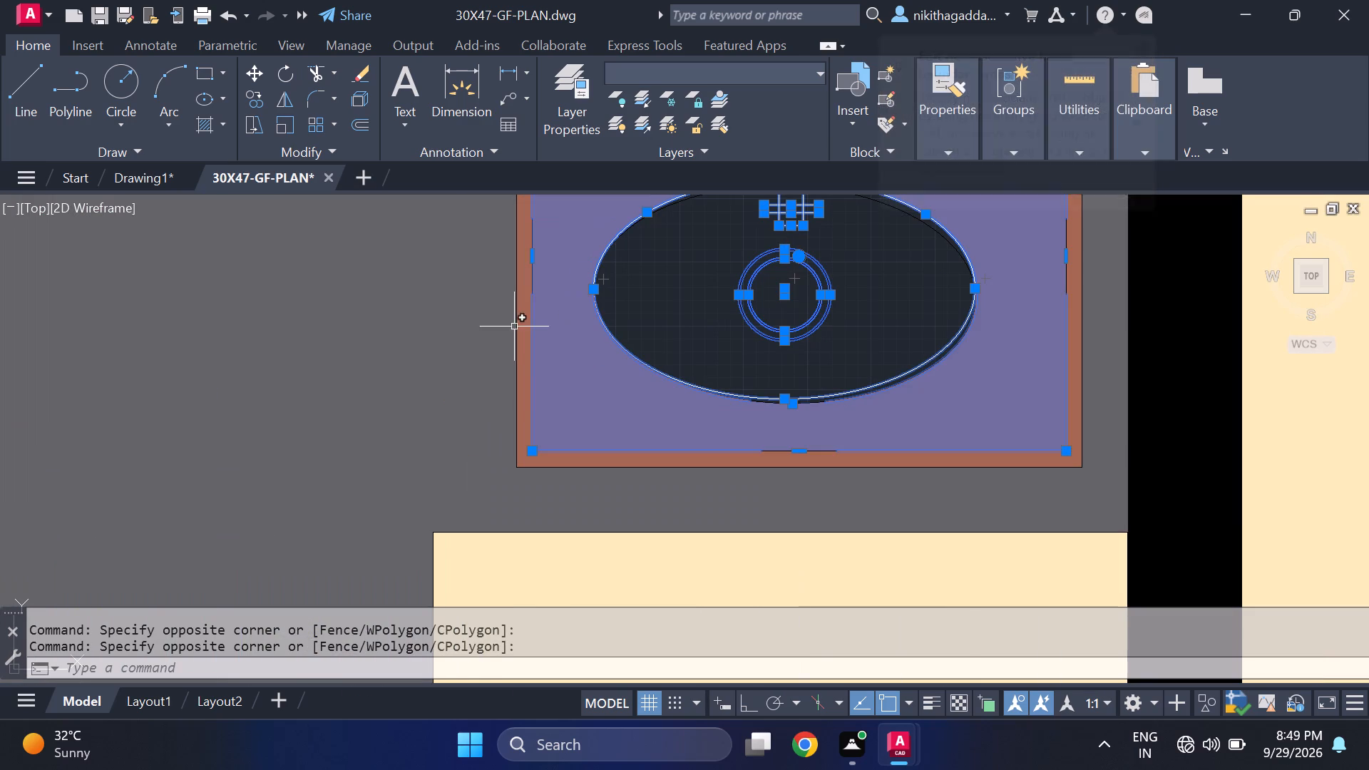
Add the border fill and the inner and outer counter outlines around the kitchen wash basin to the selection.
click(523, 316)
scroll(655, 350, down, 2)
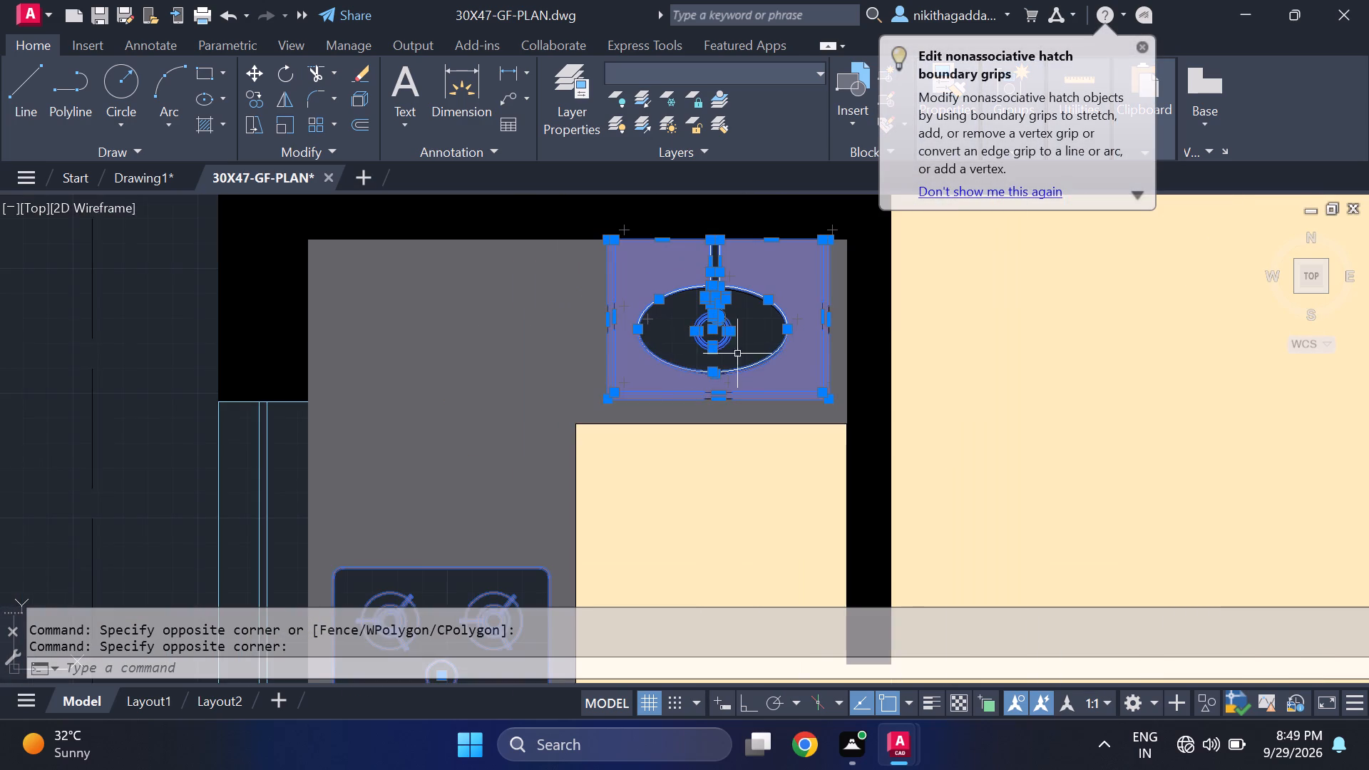
scroll(845, 324, up, 4)
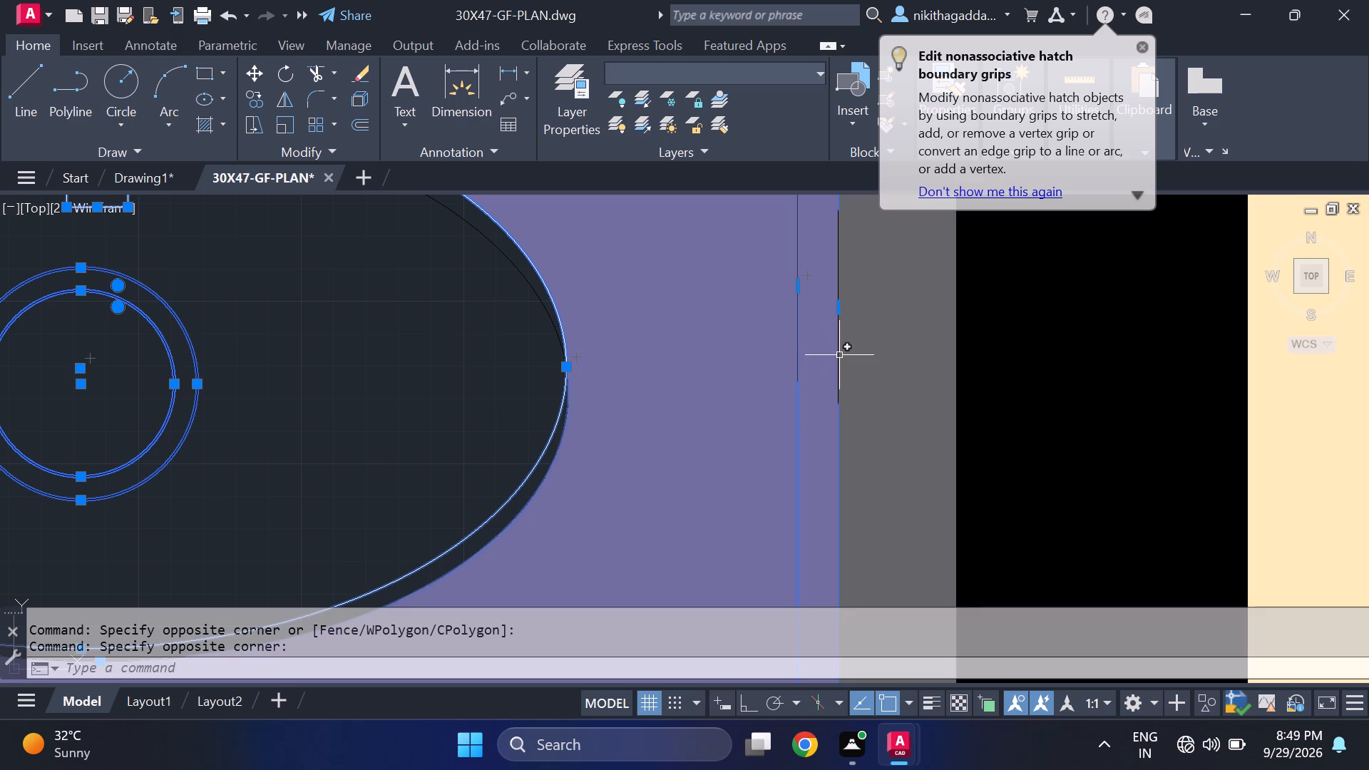
click(839, 355)
click(795, 339)
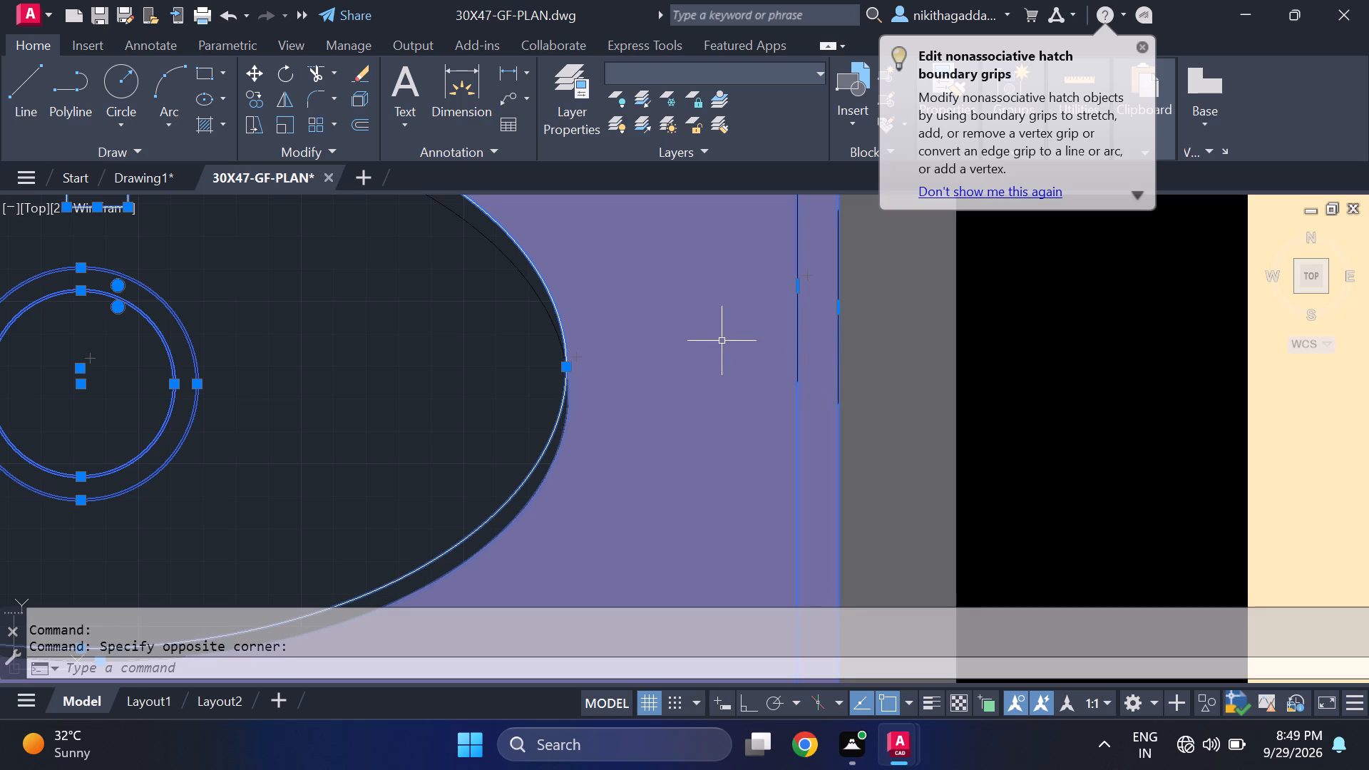
scroll(716, 332, down, 3)
scroll(387, 325, up, 4)
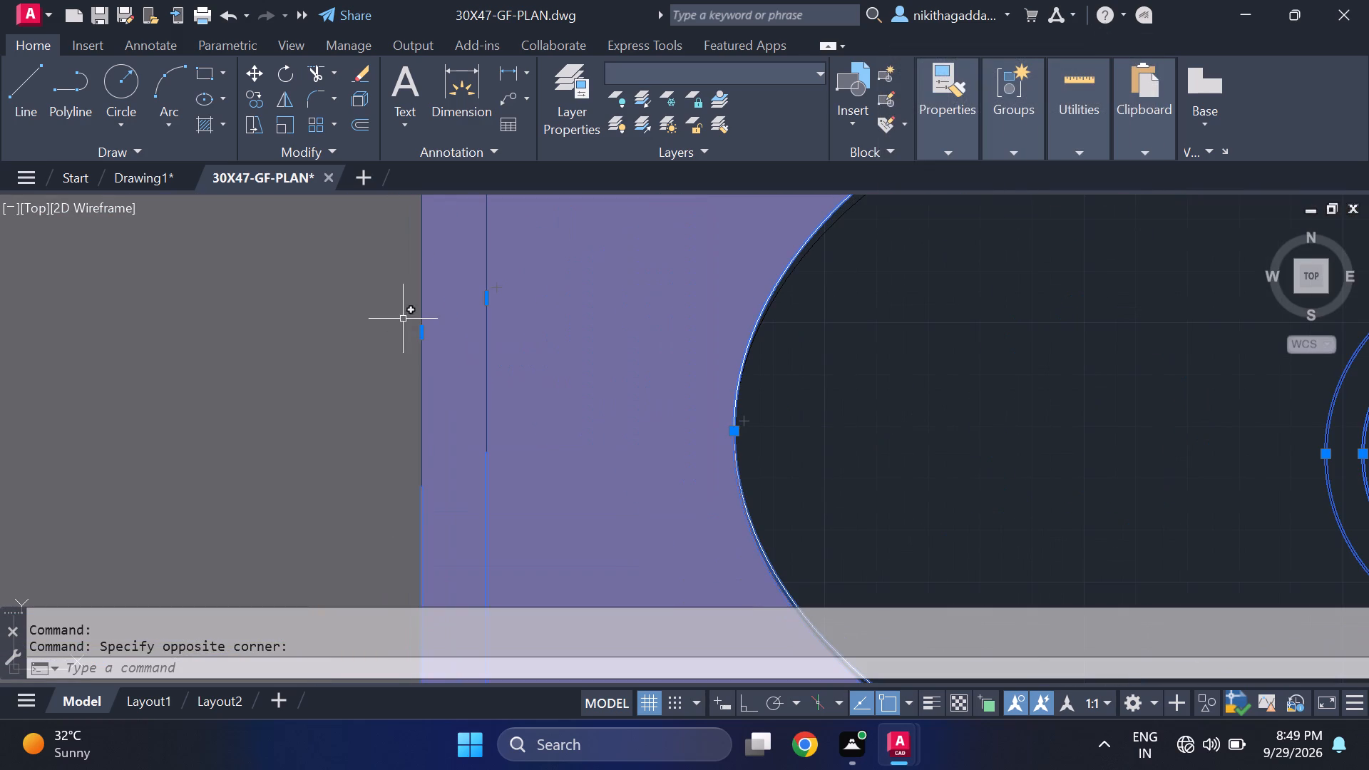
click(423, 292)
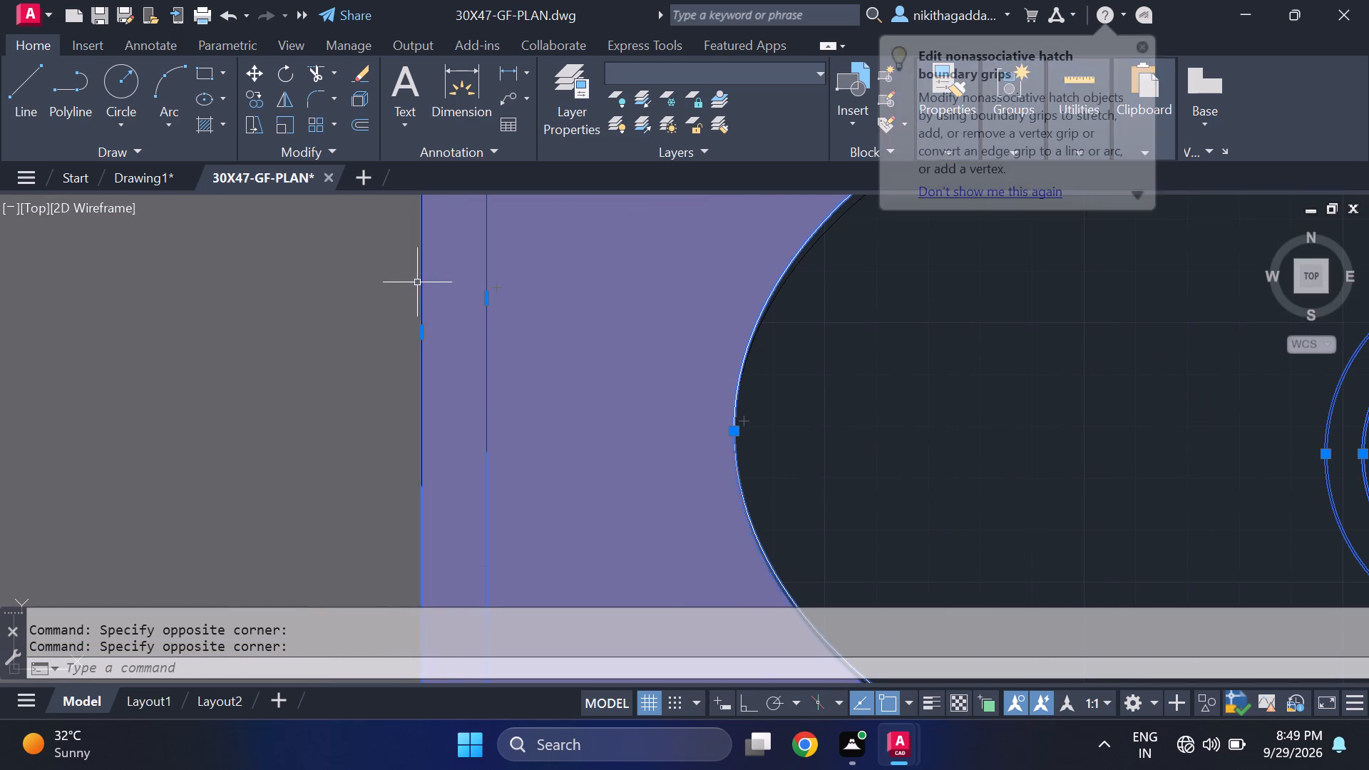
click(487, 247)
scroll(585, 269, down, 2)
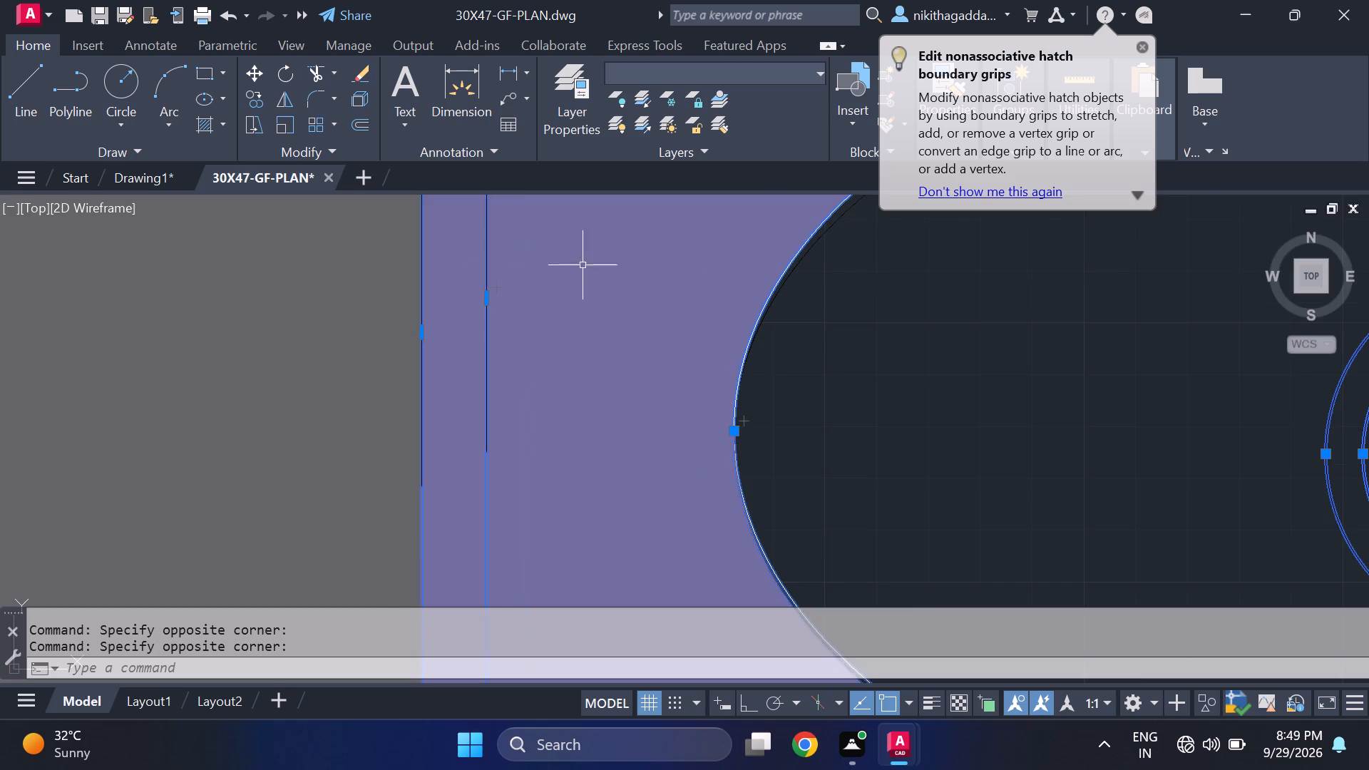
scroll(585, 269, down, 5)
scroll(648, 288, up, 2)
scroll(648, 291, down, 2)
scroll(1163, 378, down, 1)
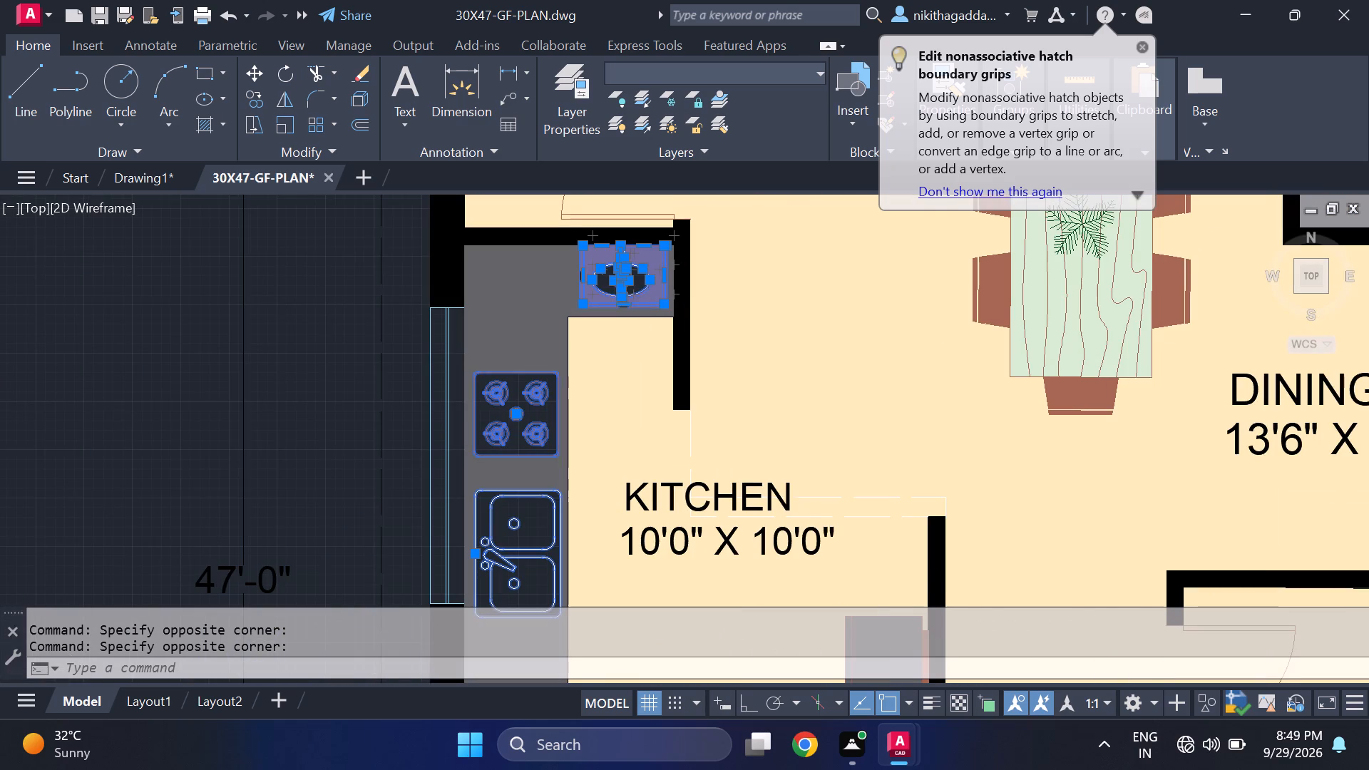
Add the dining table with its six chairs, wood grain, table fill and centre plant to the selection.
scroll(1163, 378, down, 1)
middle_drag(1161, 375, 1005, 423)
scroll(994, 353, up, 2)
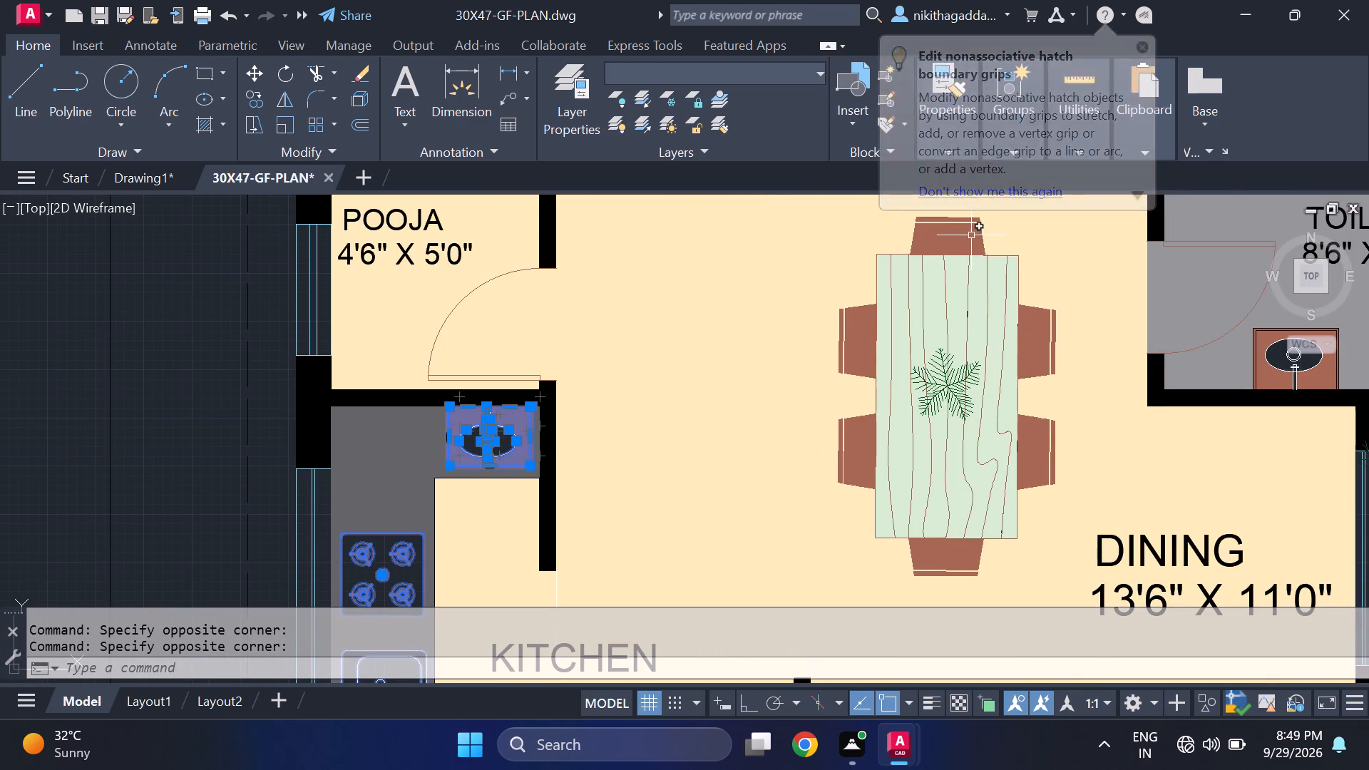
click(971, 235)
click(965, 307)
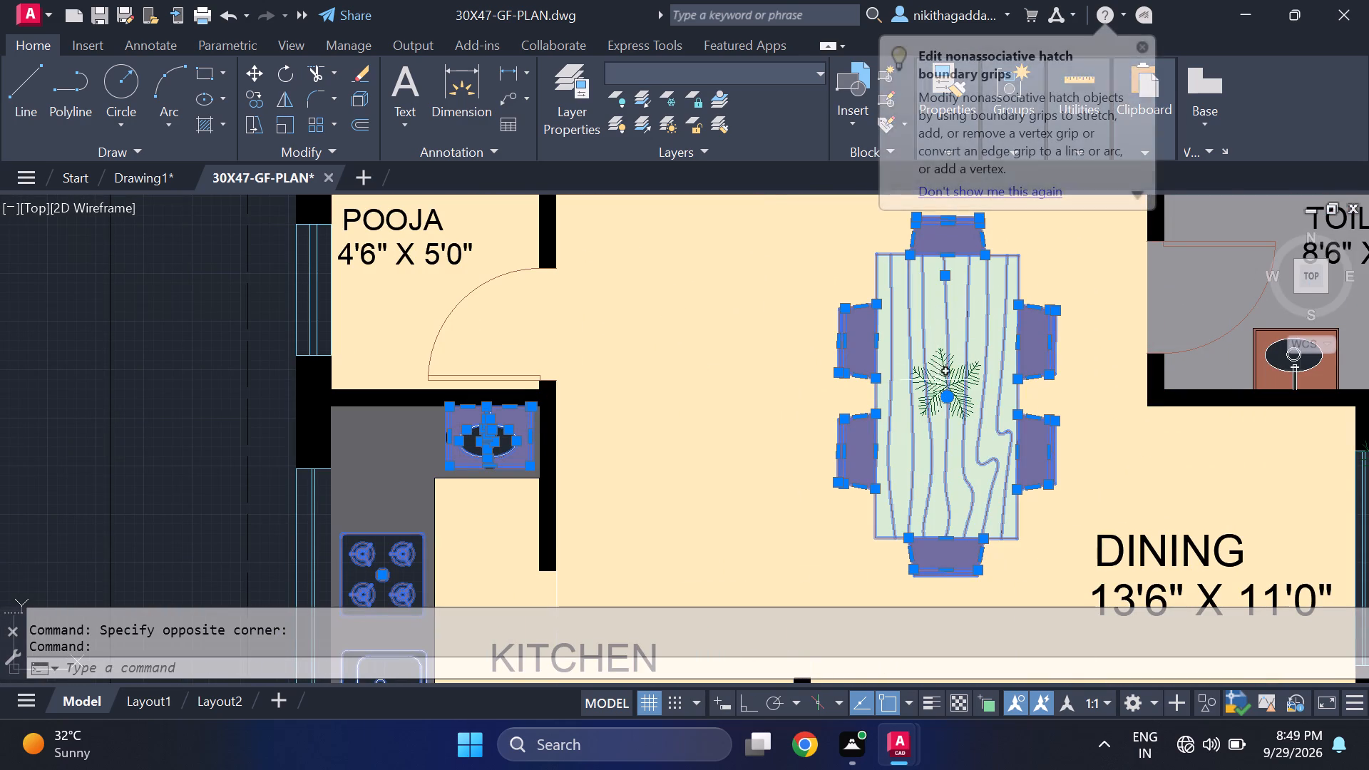
scroll(957, 379, up, 3)
click(989, 290)
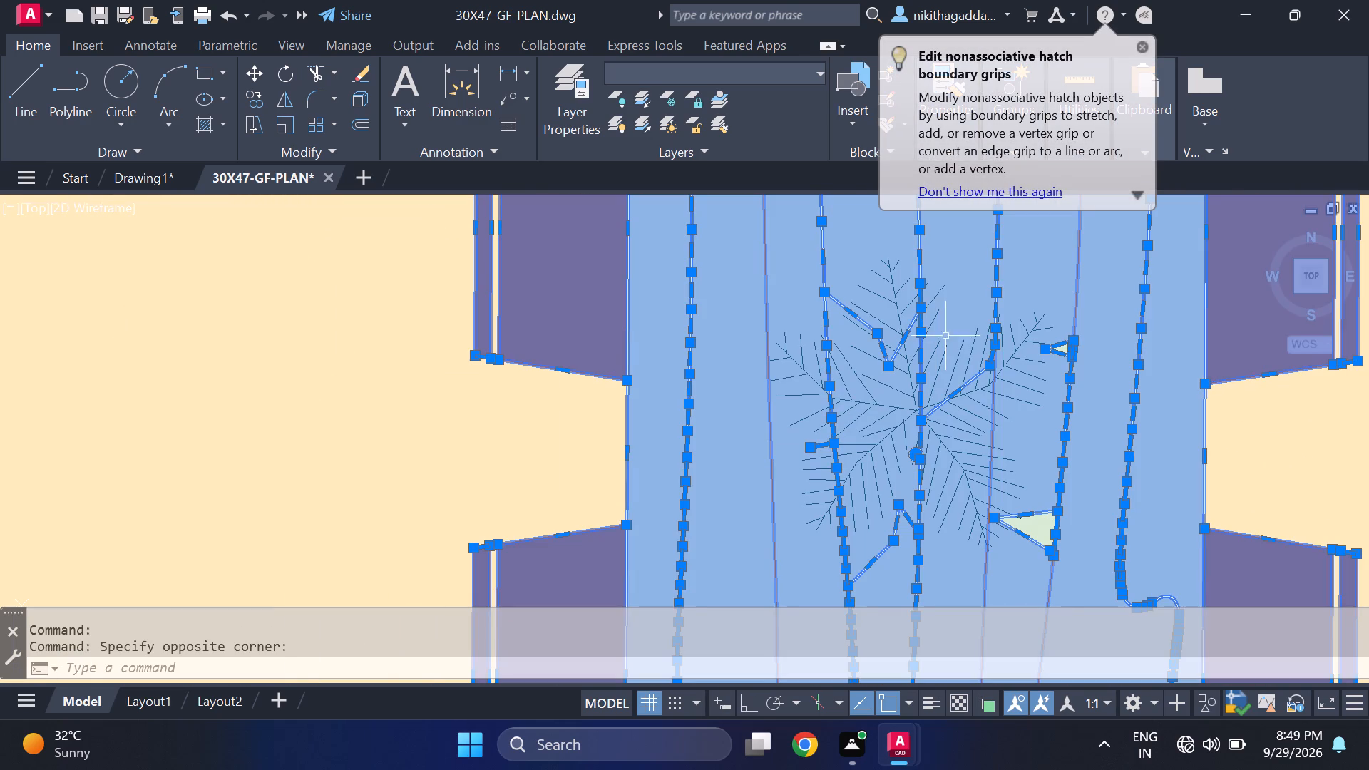
click(894, 292)
scroll(919, 333, down, 3)
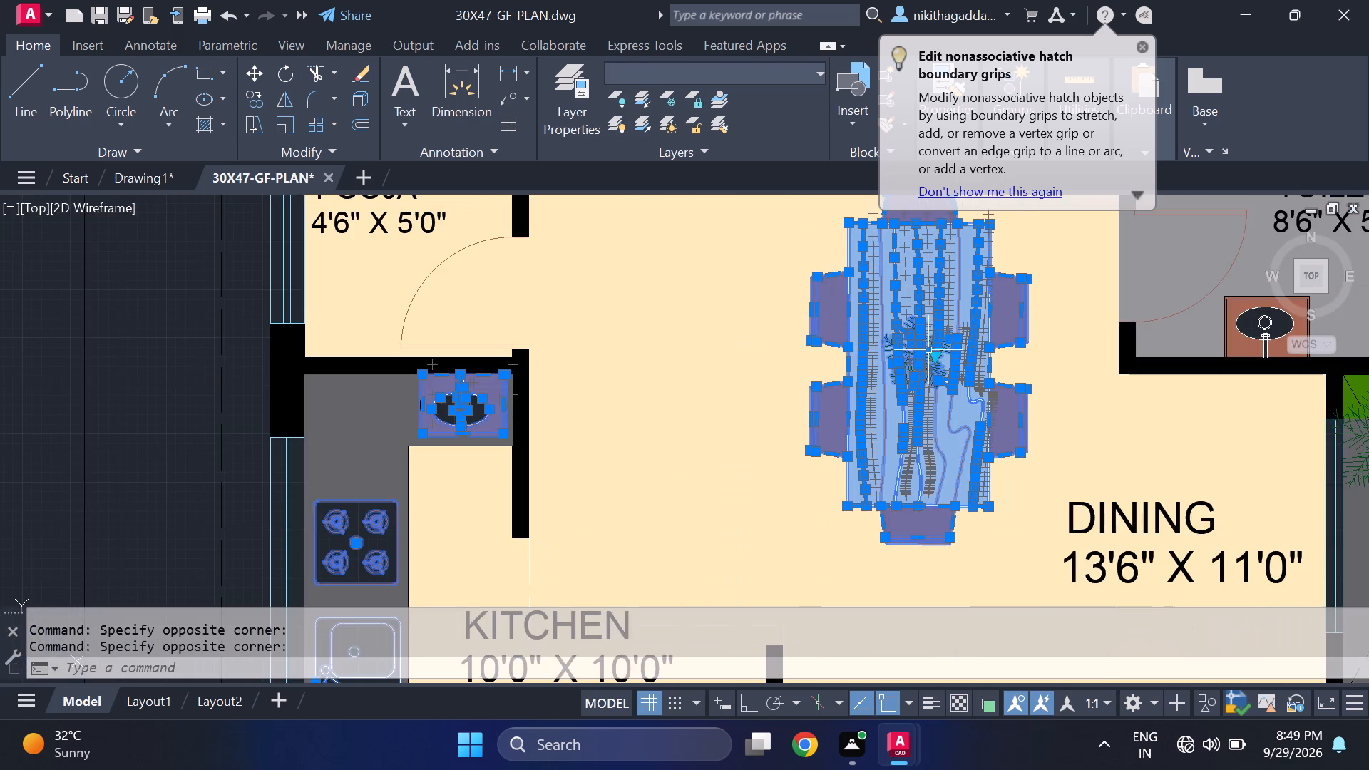
scroll(948, 391, up, 4)
click(950, 329)
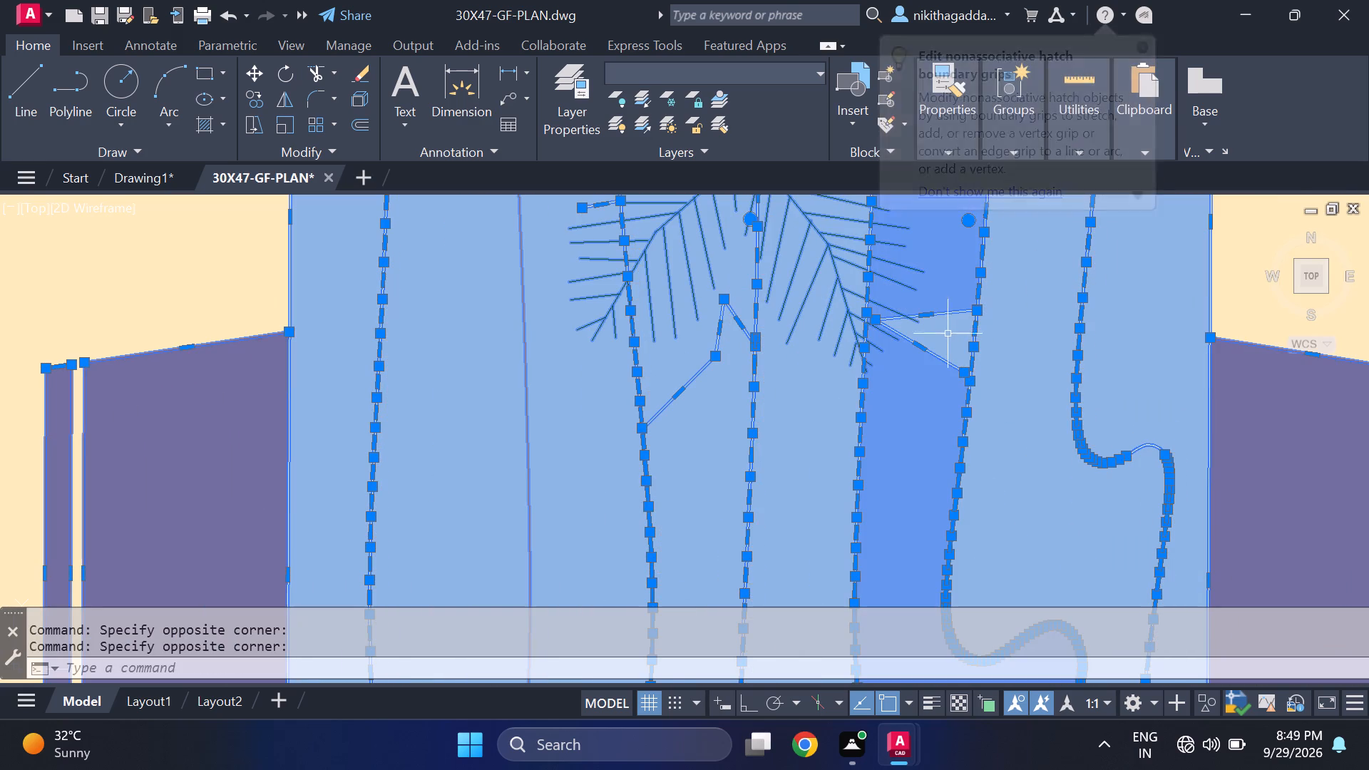
scroll(948, 354, down, 4)
scroll(973, 390, up, 3)
scroll(973, 390, down, 4)
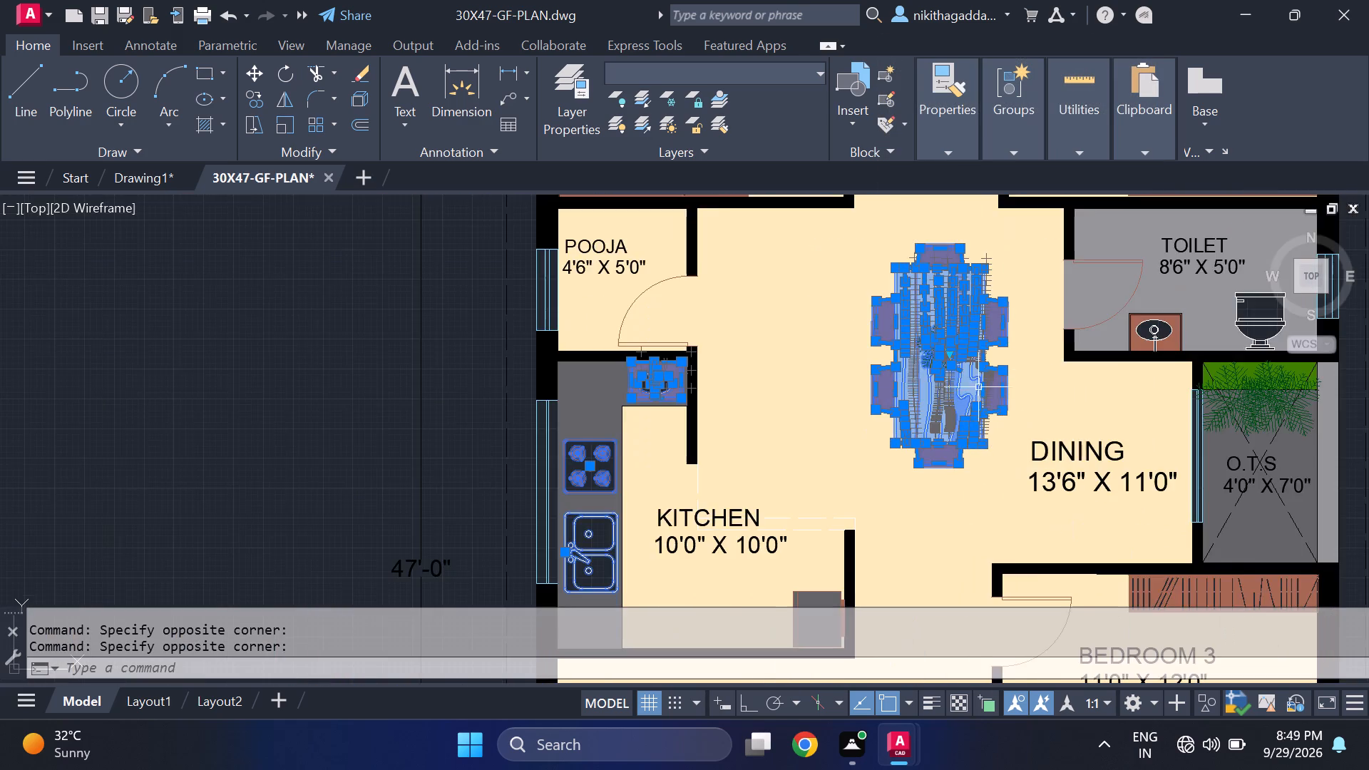
scroll(1054, 369, down, 1)
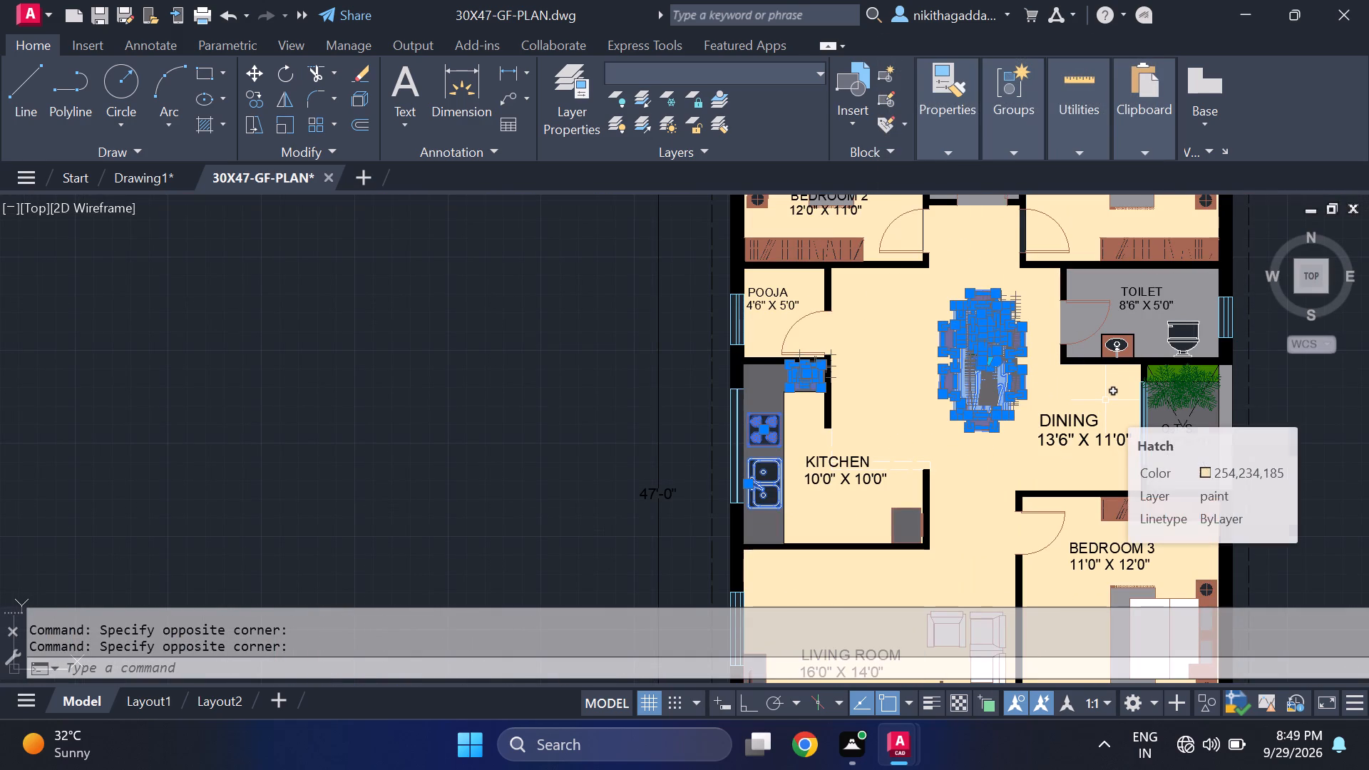
Copy the selected kitchen fixtures and dining set into Drawing1, placing them in the empty space west of the floor plan.
key(ctrl+c)
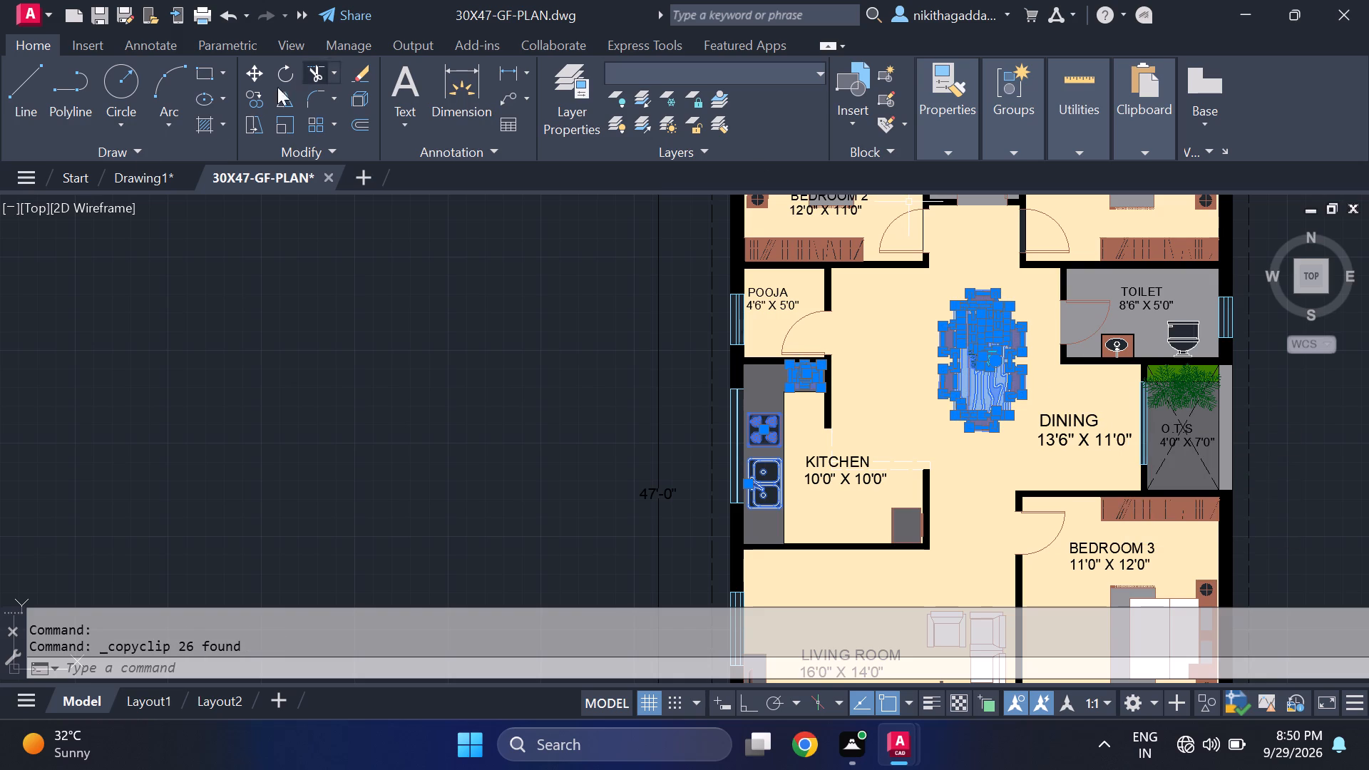
click(120, 172)
key(ctrl+v)
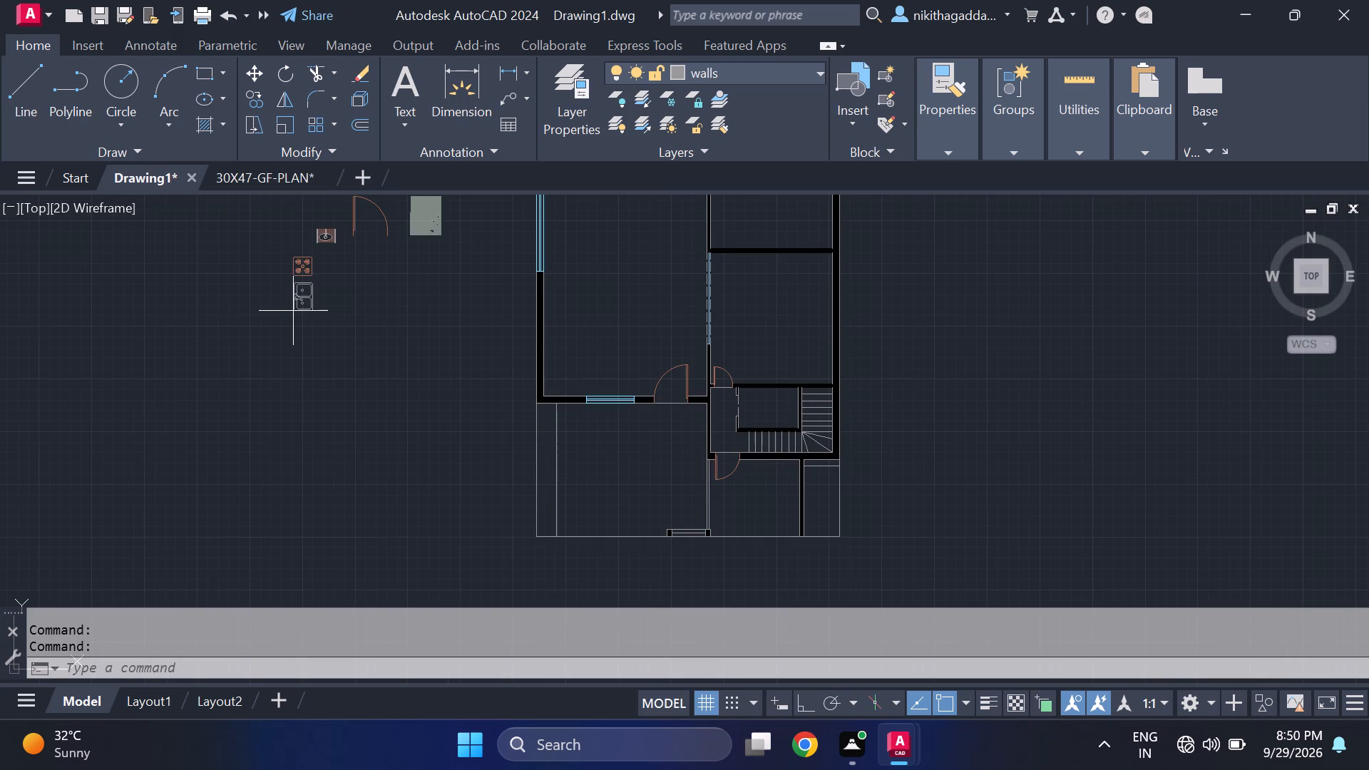
click(190, 468)
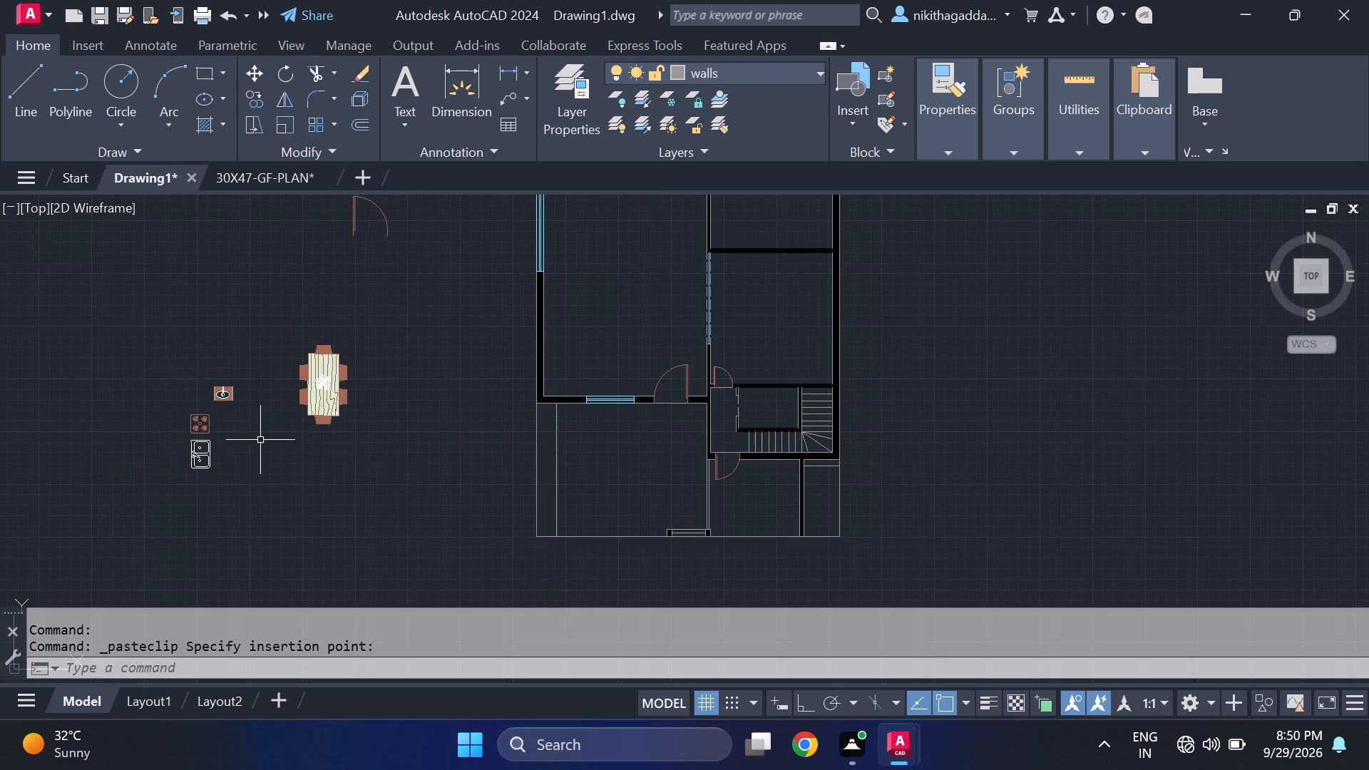
Change the walls layer's colour to index 250, working from the inner counter line of the copied wash basin.
scroll(314, 371, up, 3)
scroll(314, 370, down, 3)
scroll(212, 368, up, 3)
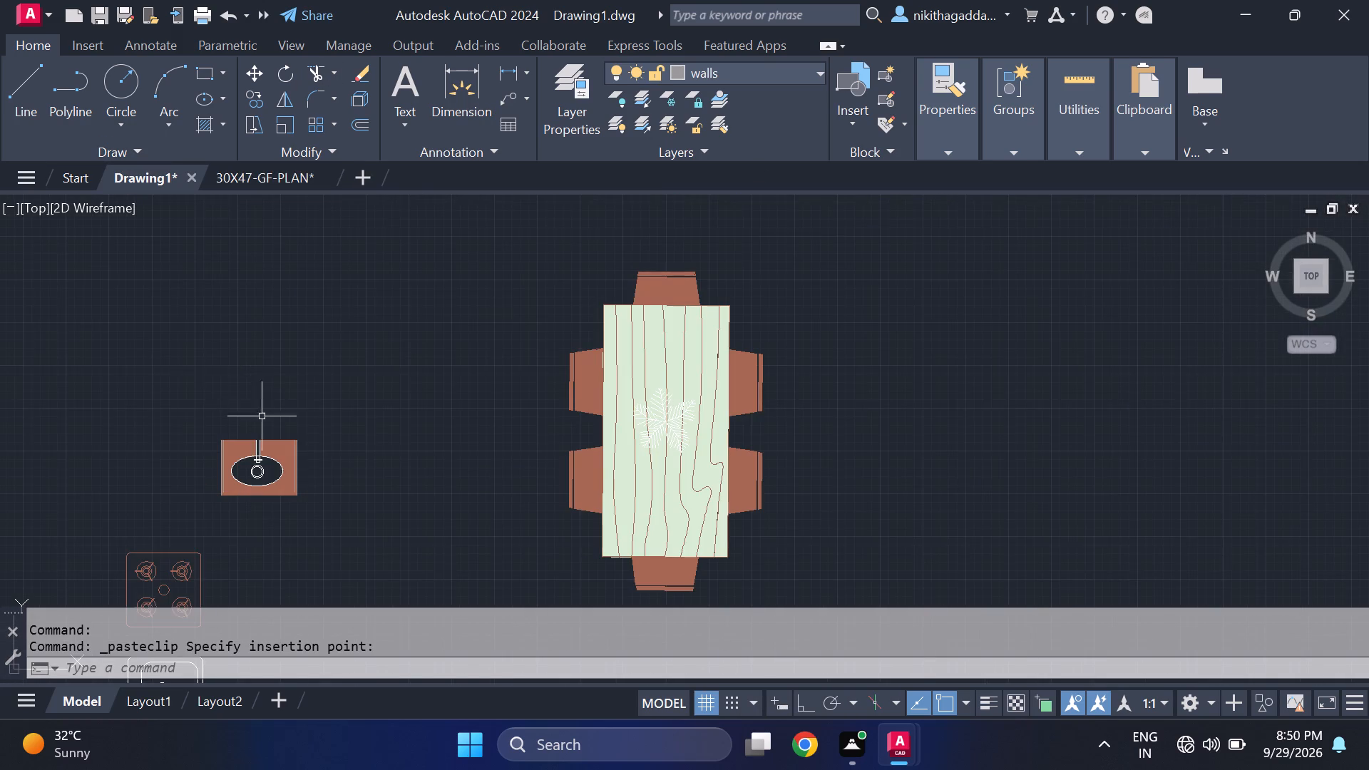
scroll(245, 440, up, 3)
scroll(318, 500, down, 1)
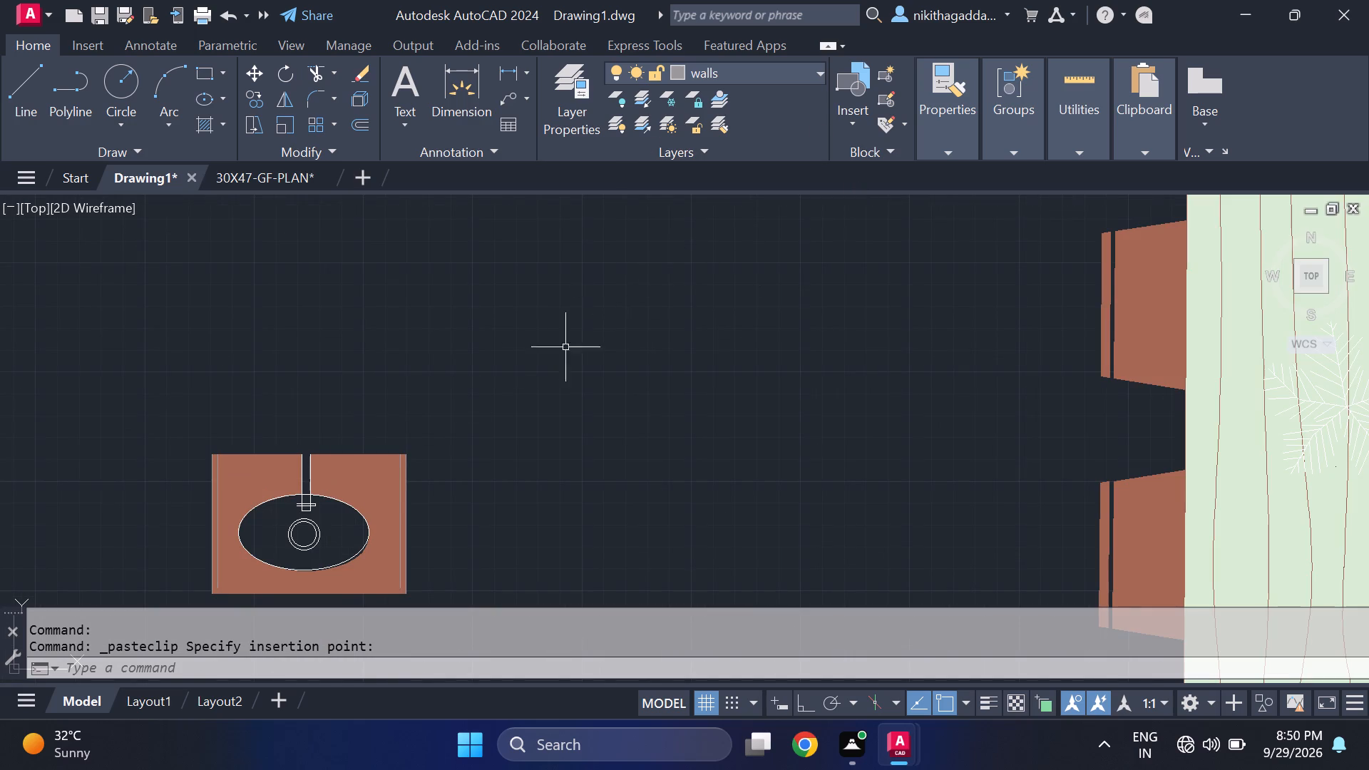
scroll(385, 517, up, 2)
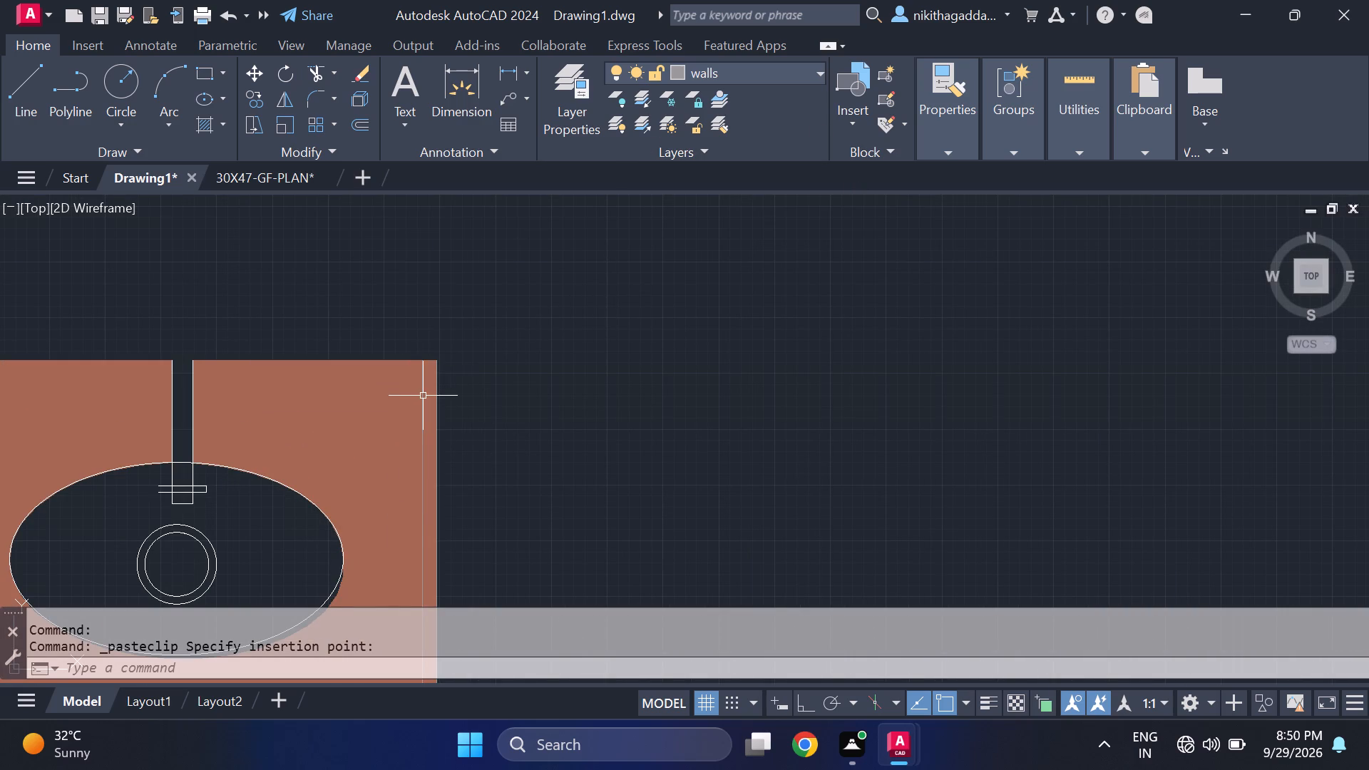
click(420, 401)
click(752, 66)
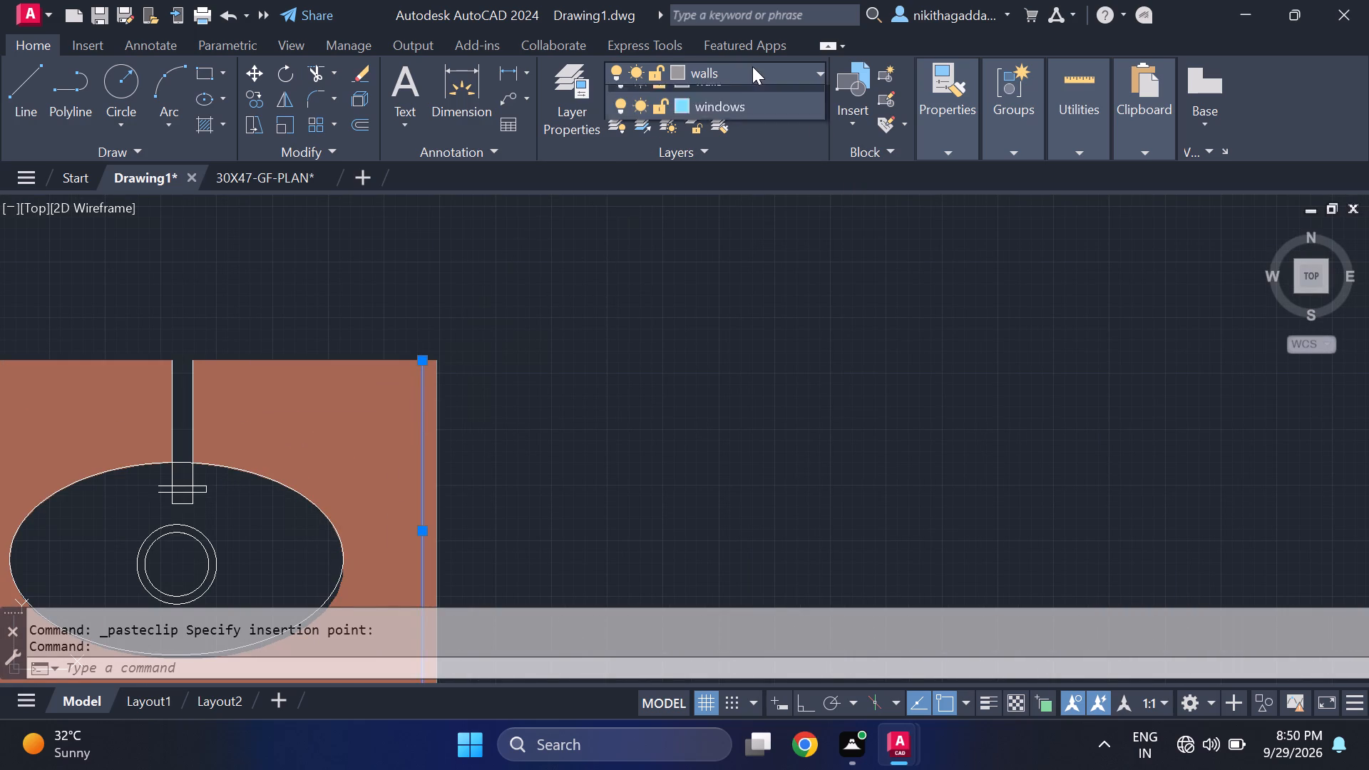
click(679, 255)
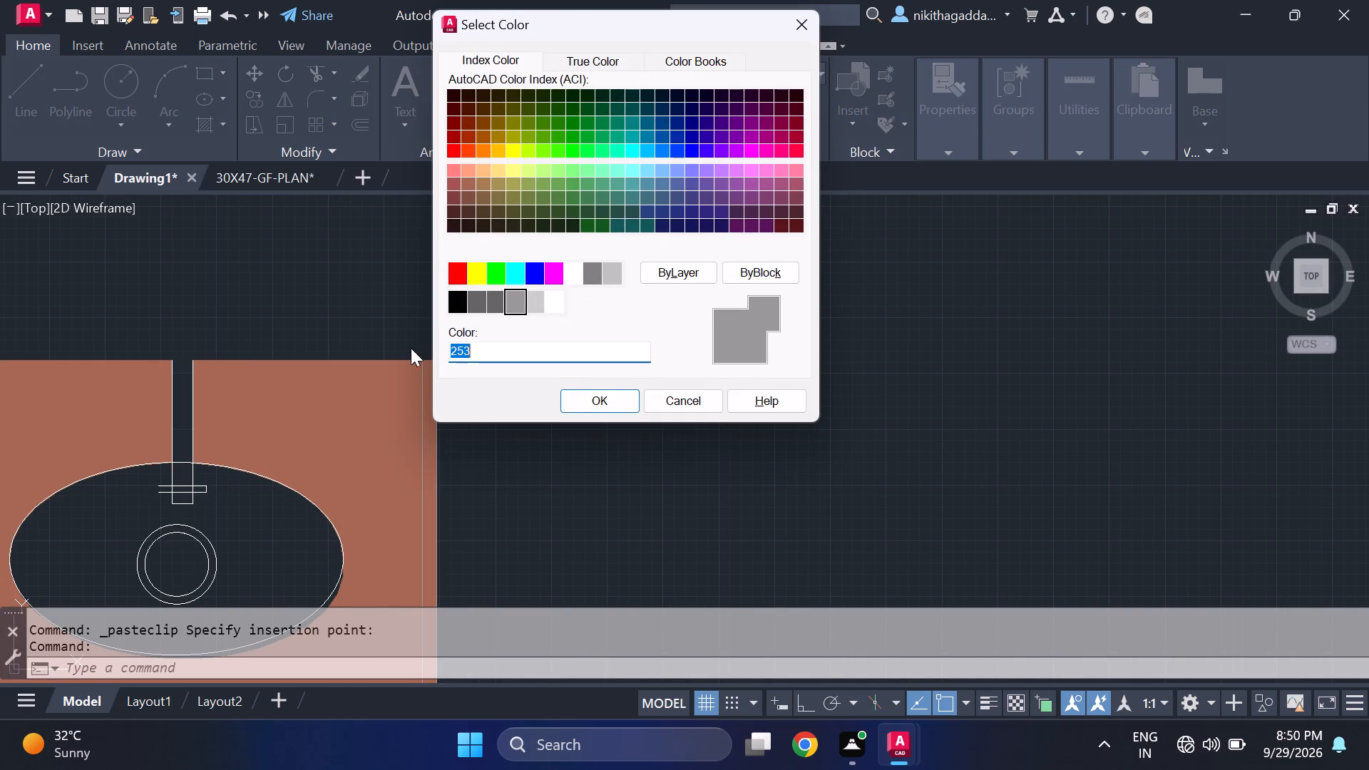
click(446, 301)
click(565, 402)
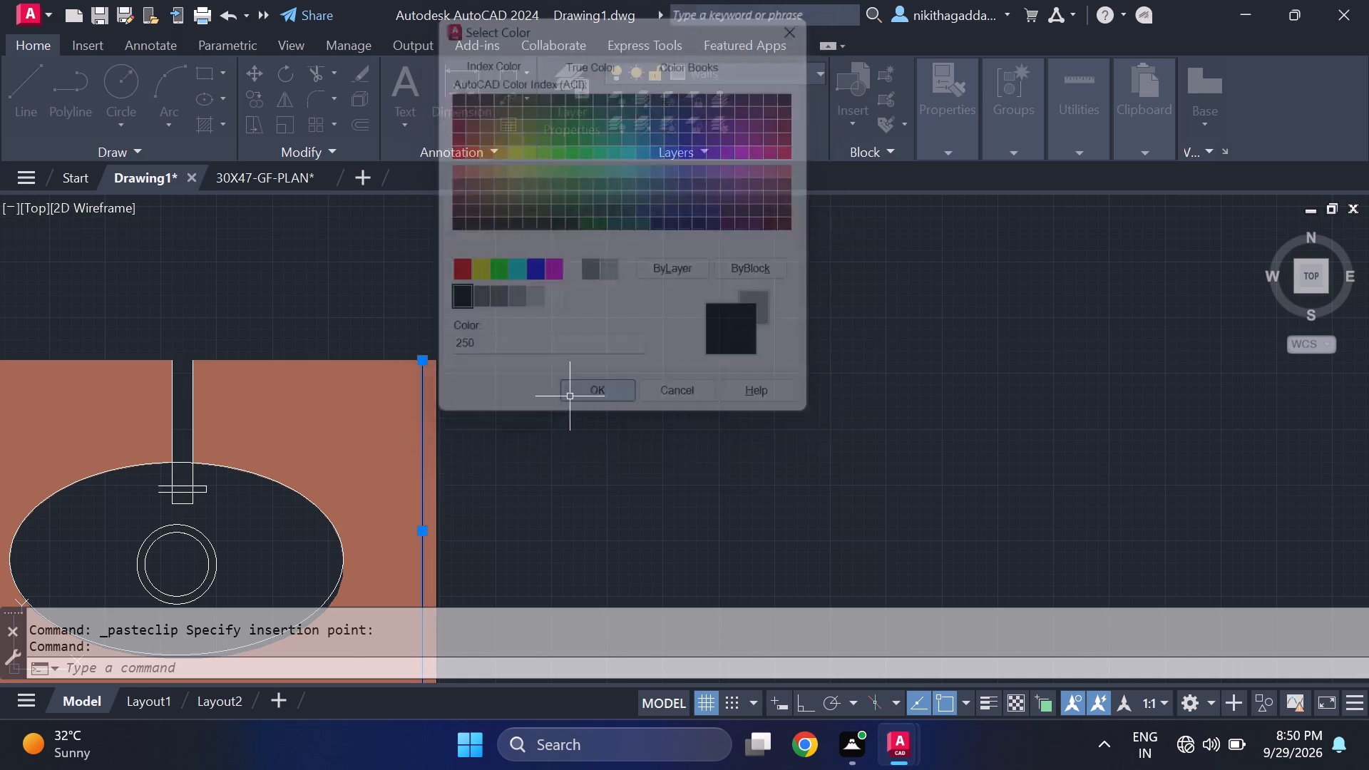
scroll(563, 406, down, 3)
key(Escape)
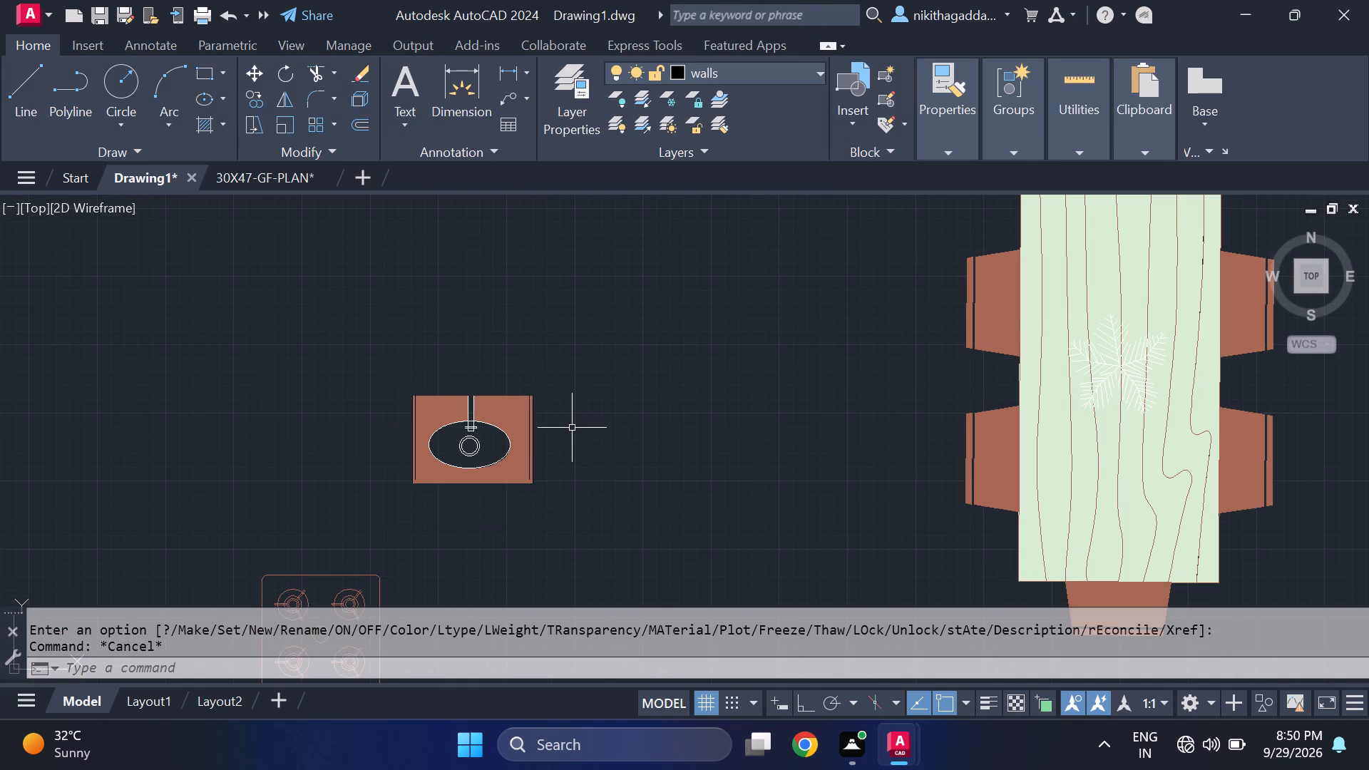
Draw connected straight lines along the west, south and east edges of the wash basin counter, starting at its northwest corner.
scroll(420, 493, up, 6)
scroll(409, 443, down, 4)
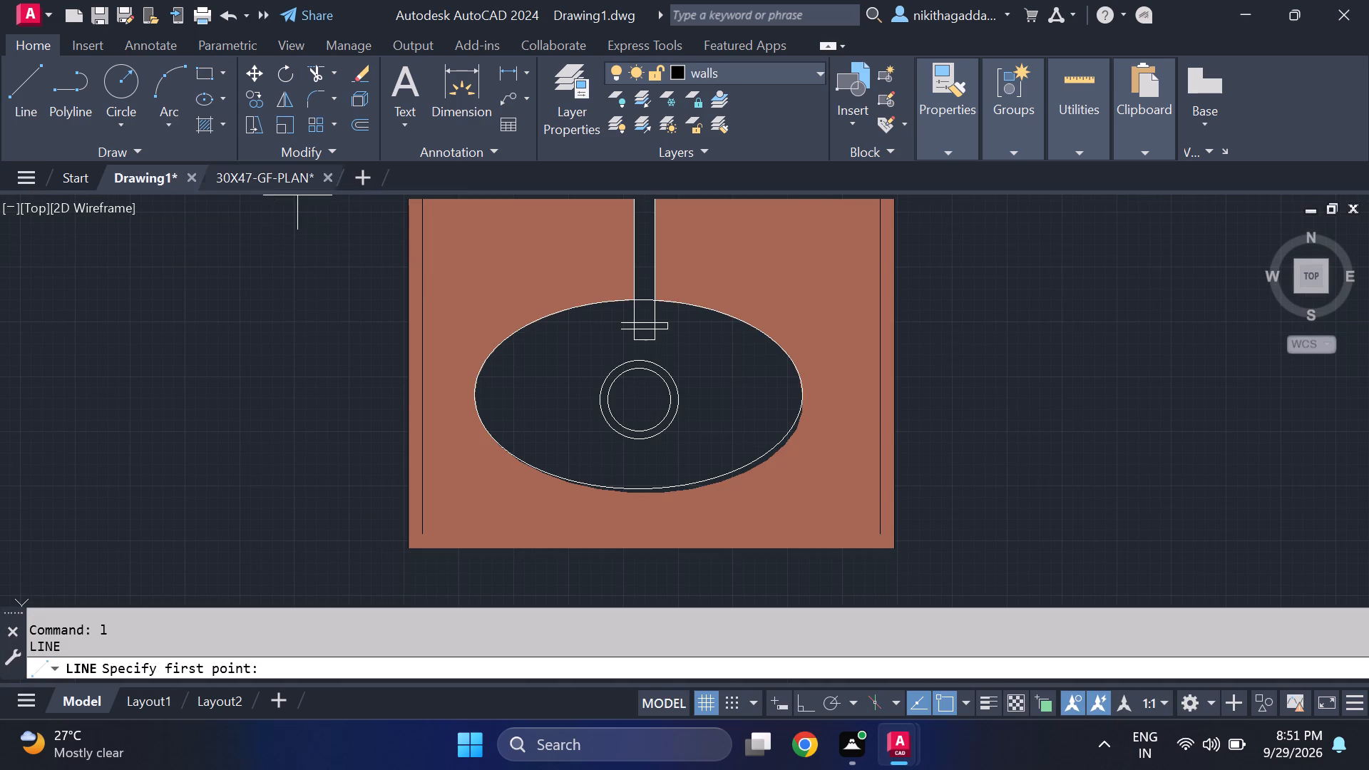
middle_drag(266, 196, 384, 444)
middle_drag(372, 376, 453, 478)
scroll(497, 326, up, 1)
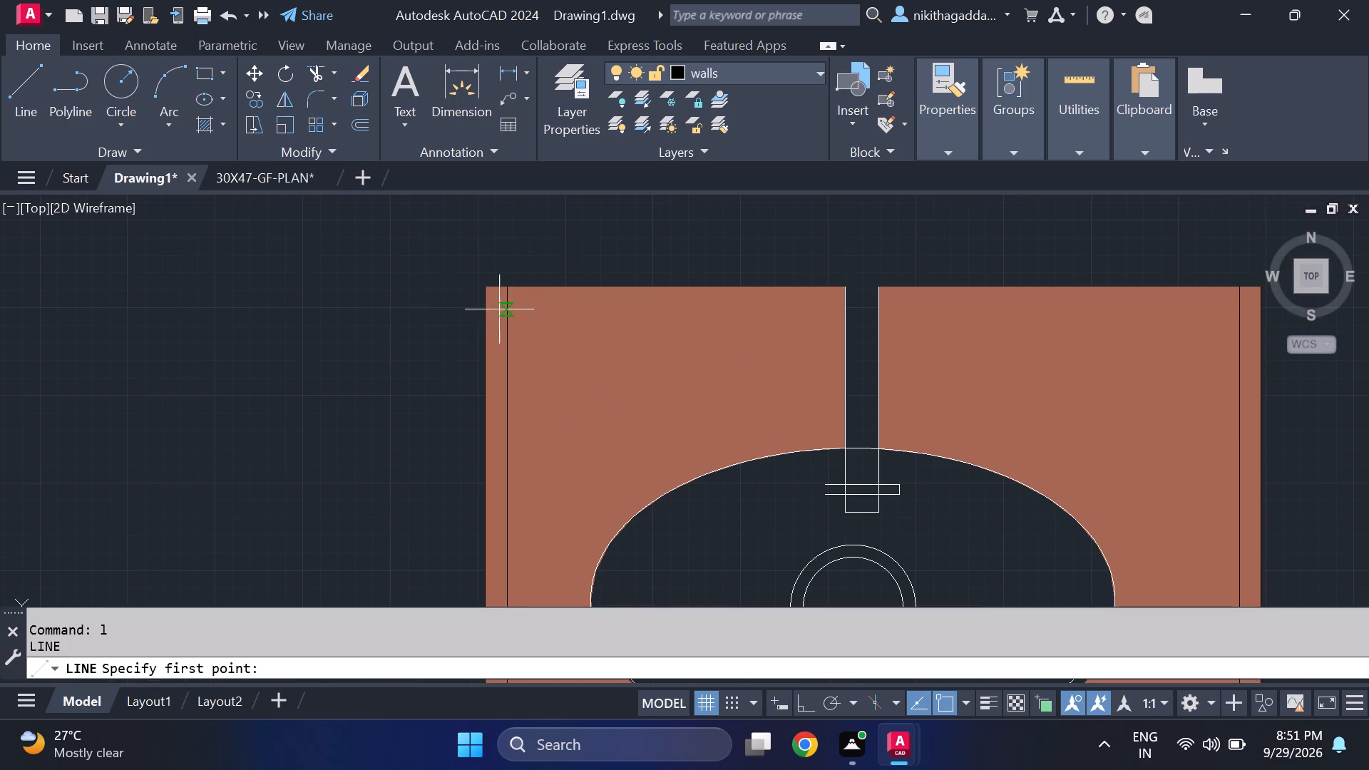
click(481, 292)
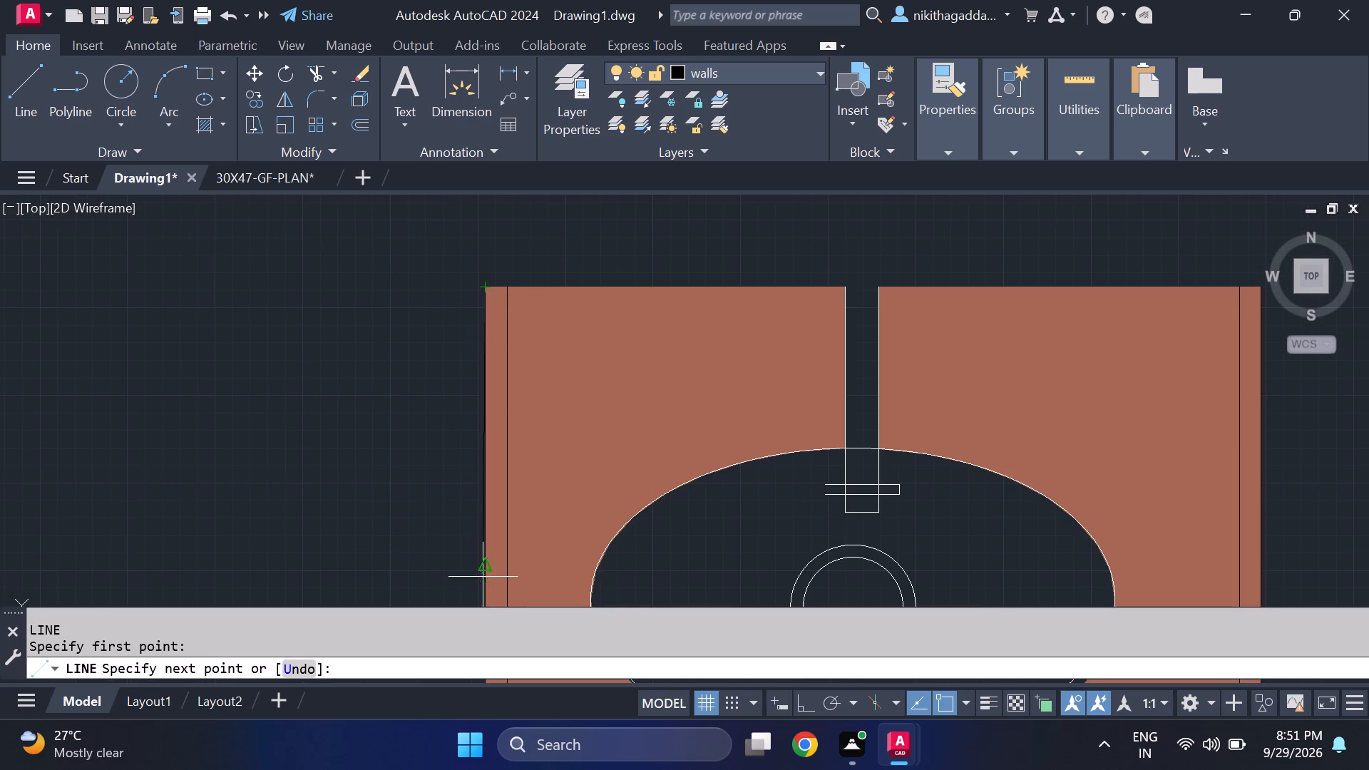
key(F8)
scroll(432, 525, down, 2)
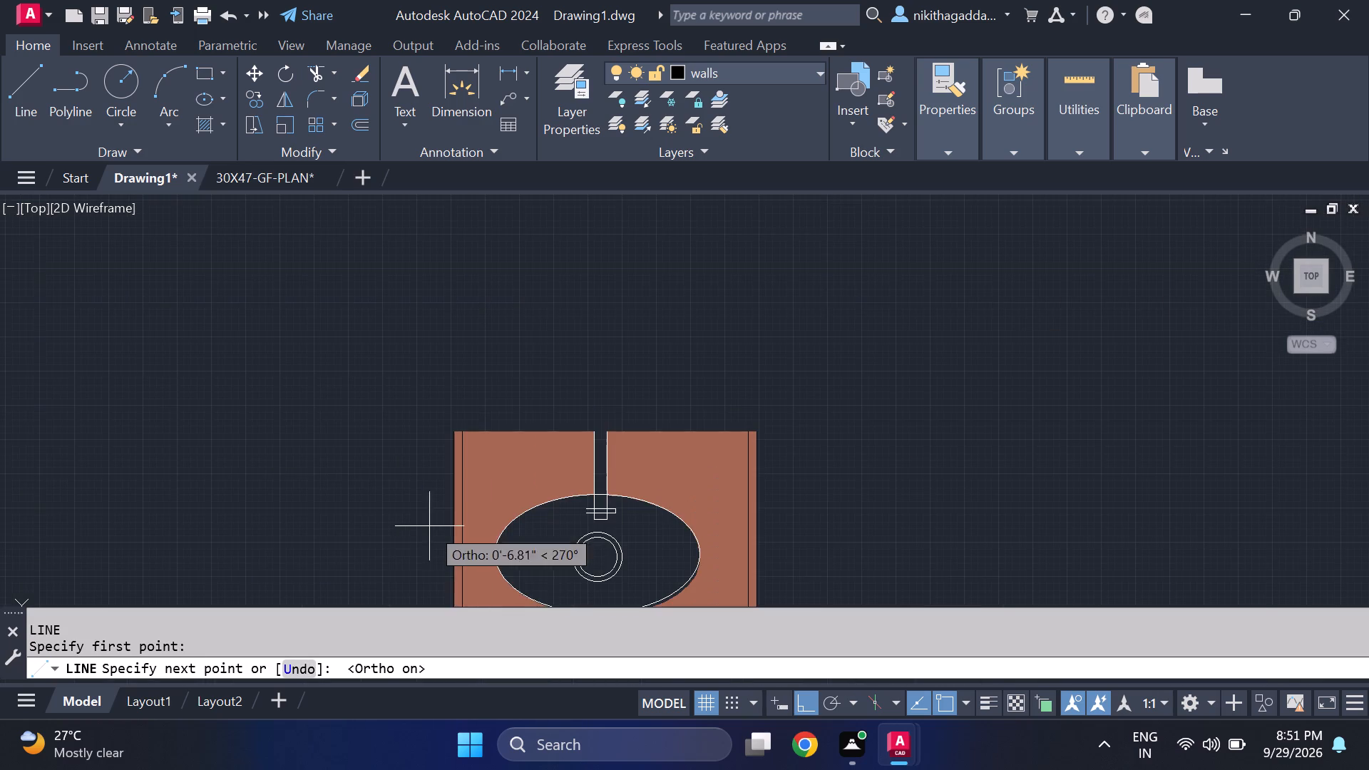
middle_drag(436, 582, 518, 391)
scroll(525, 466, up, 3)
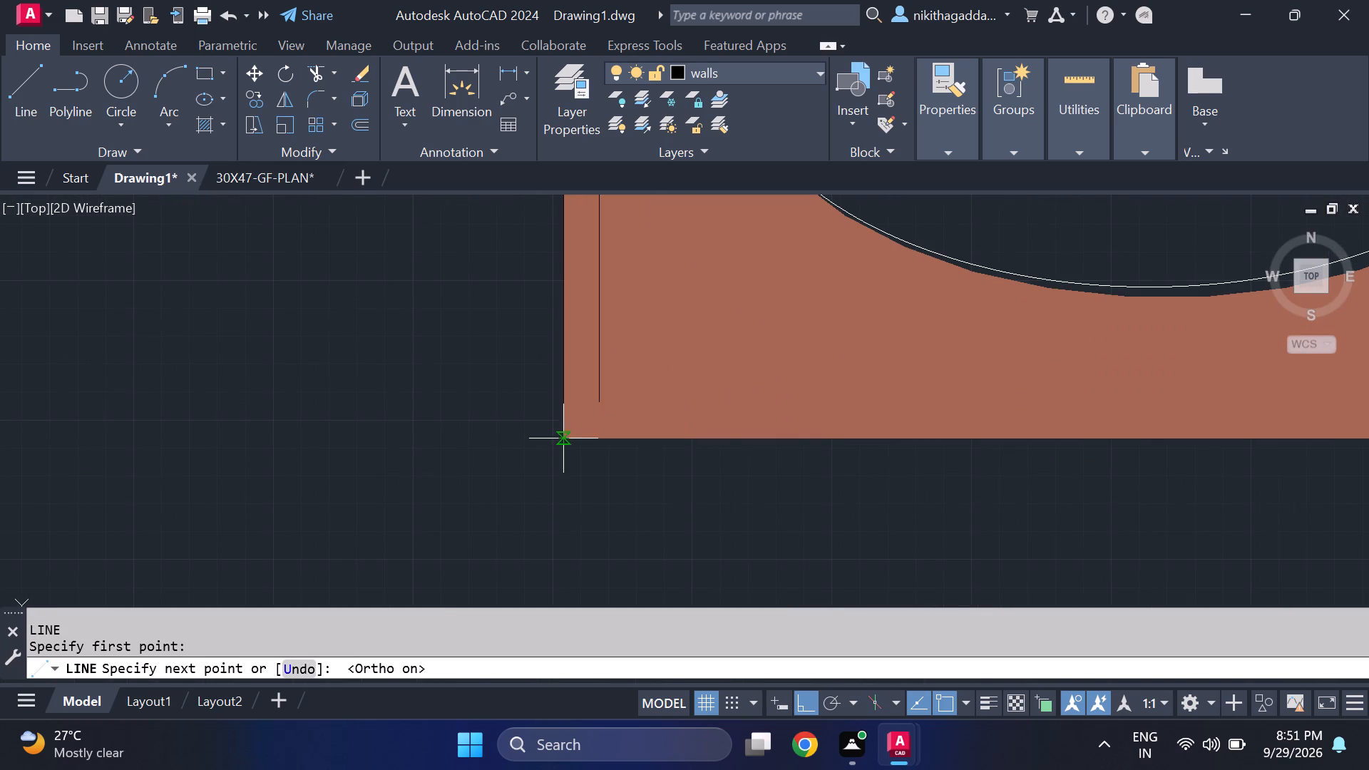
click(560, 439)
scroll(1045, 531, down, 3)
middle_drag(1054, 514, 664, 456)
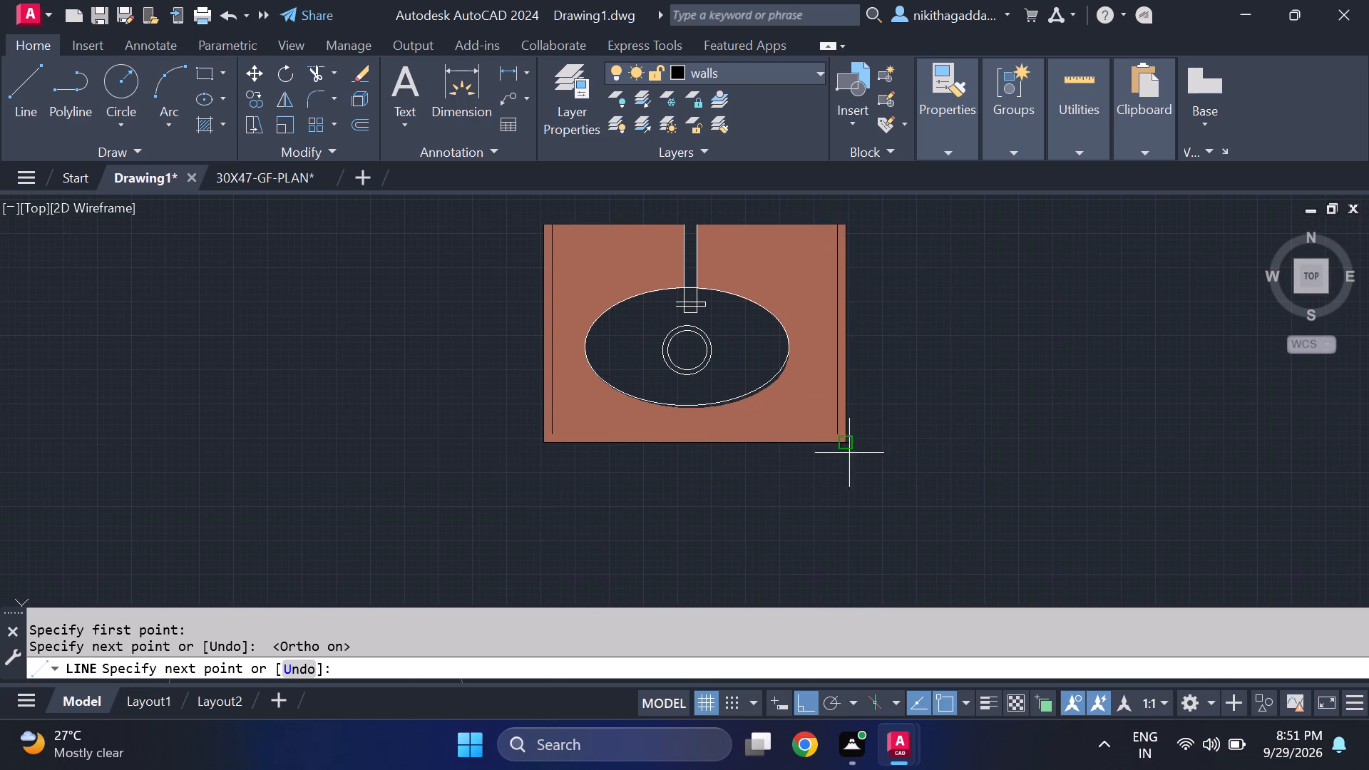
scroll(853, 448, up, 2)
click(836, 436)
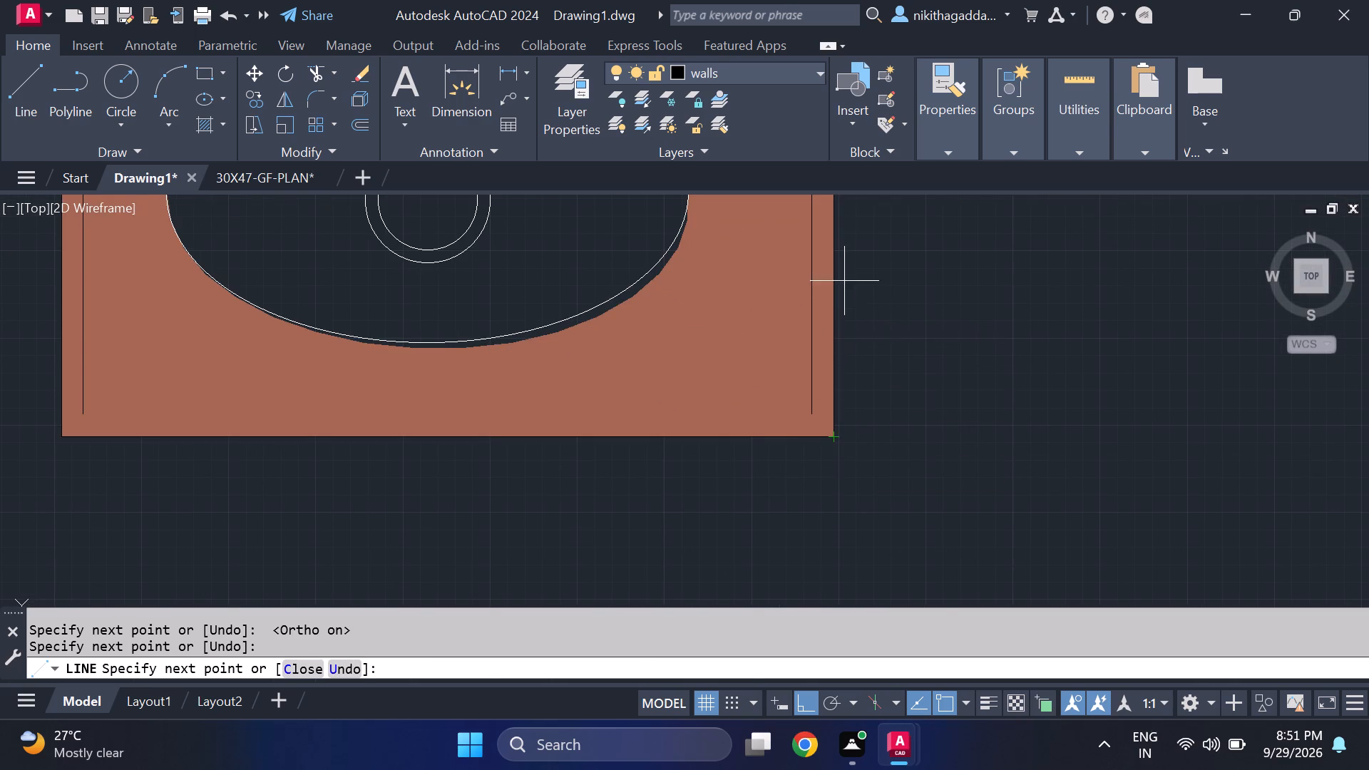
middle_drag(844, 276, 908, 627)
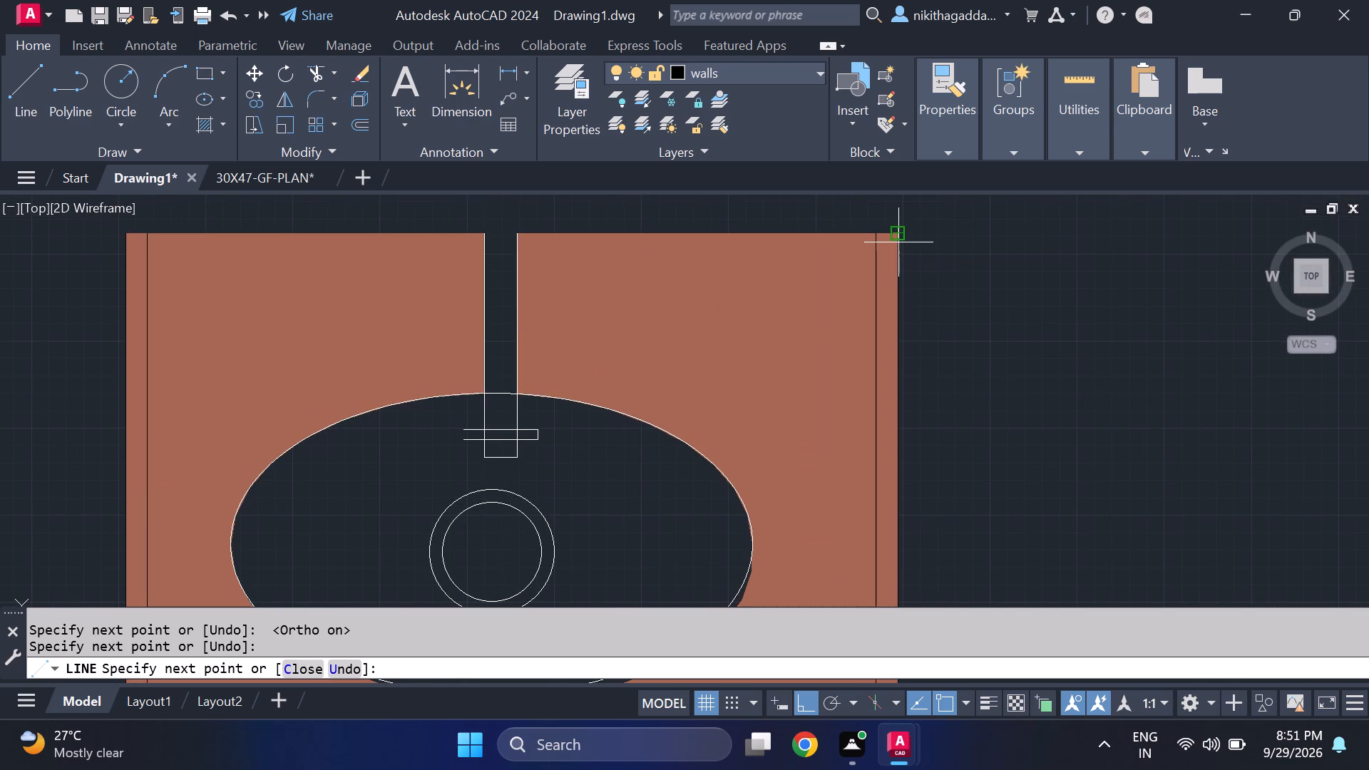
click(898, 242)
scroll(1002, 331, down, 4)
key(Escape)
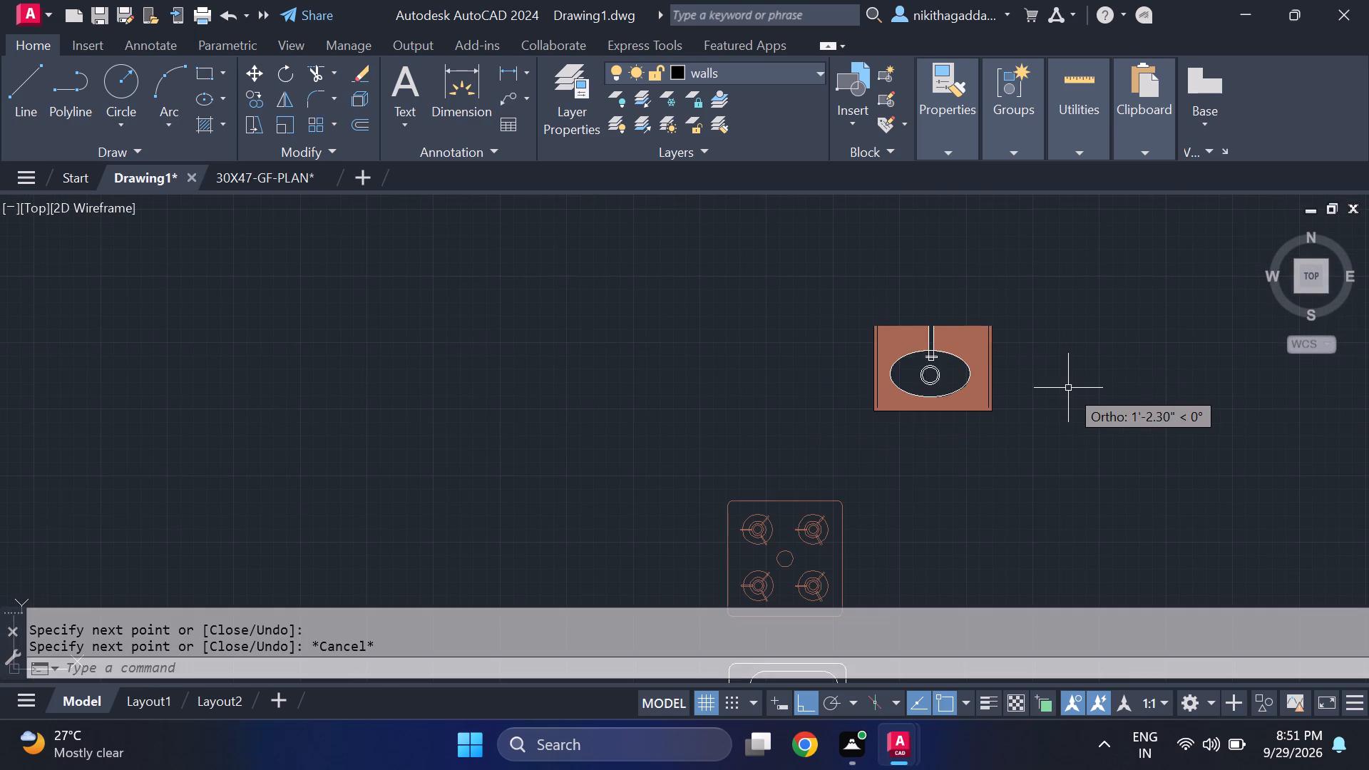
Draw a horizontal line joining the lower ends of the two inner side lines of the wash basin counter.
key(l)
key(Return)
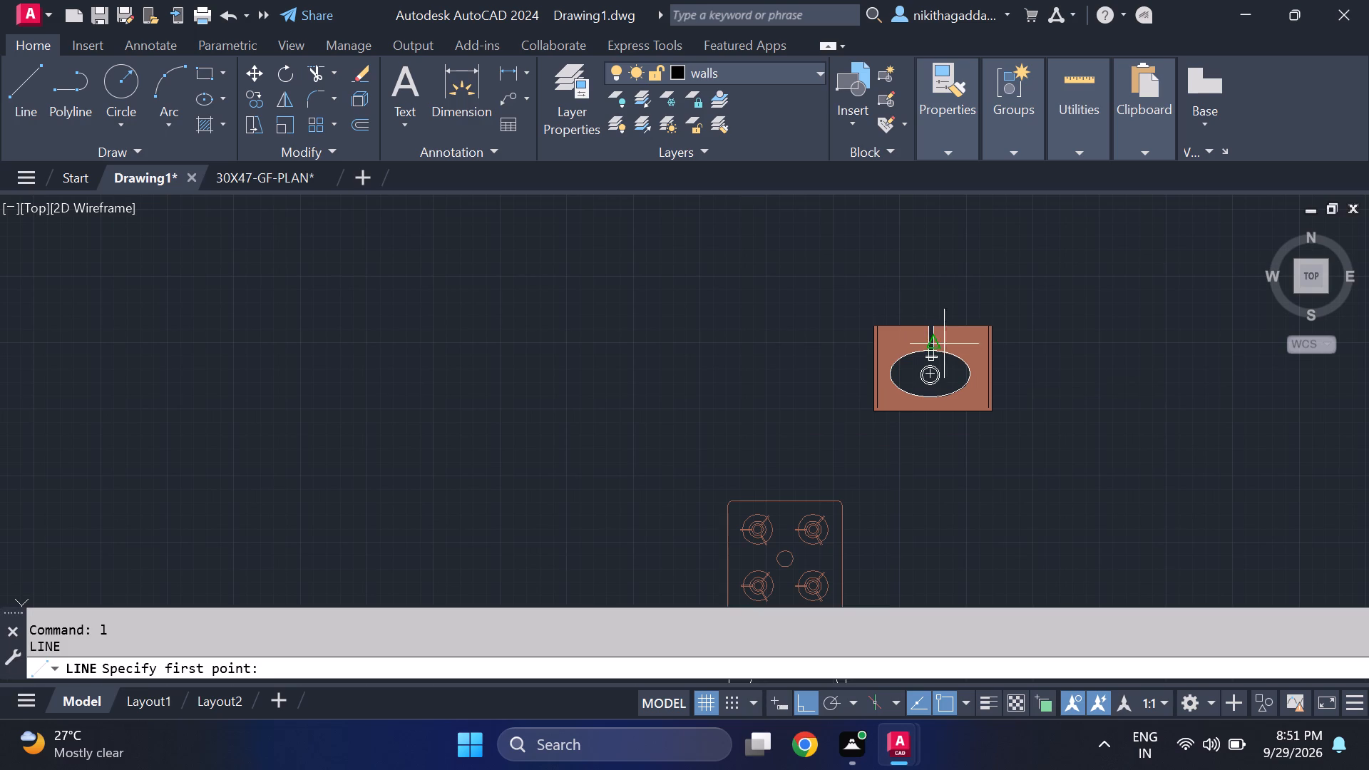
scroll(868, 397, up, 2)
click(895, 424)
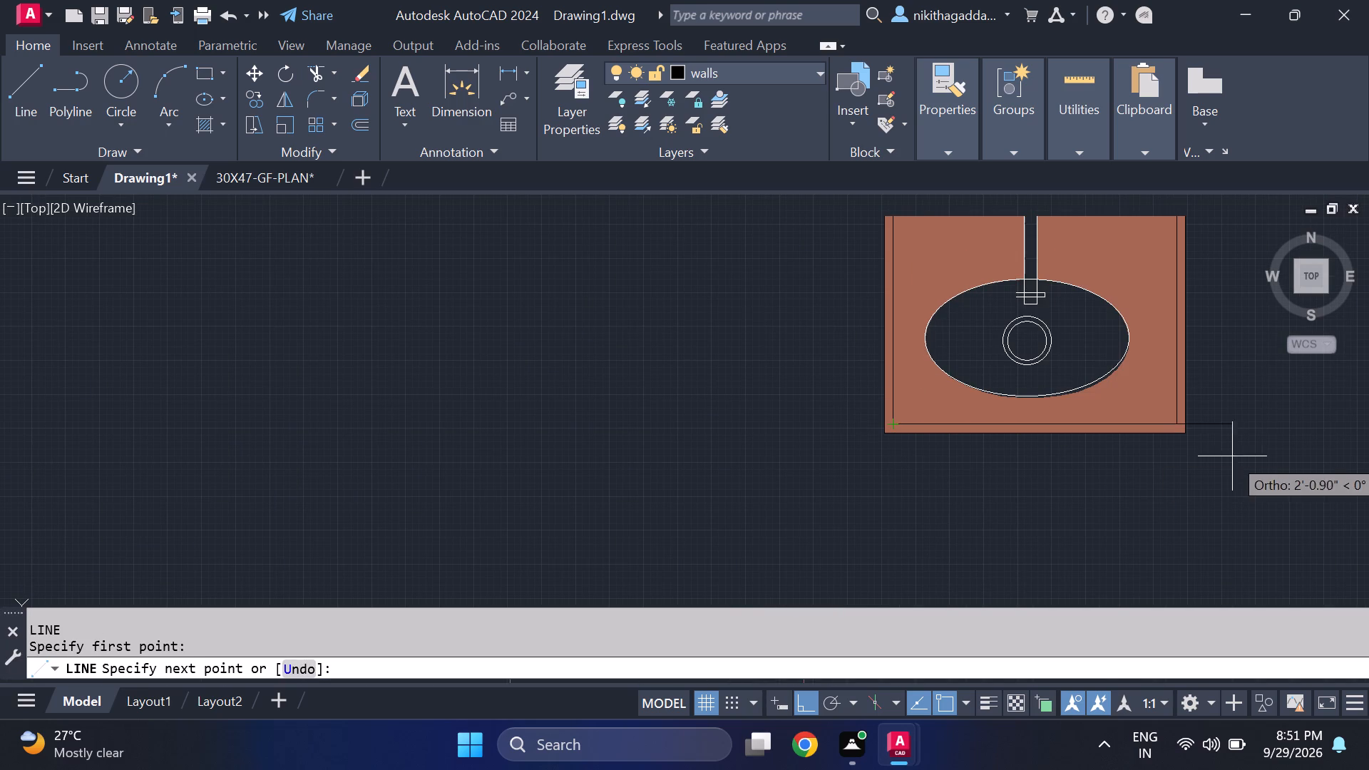
click(1178, 426)
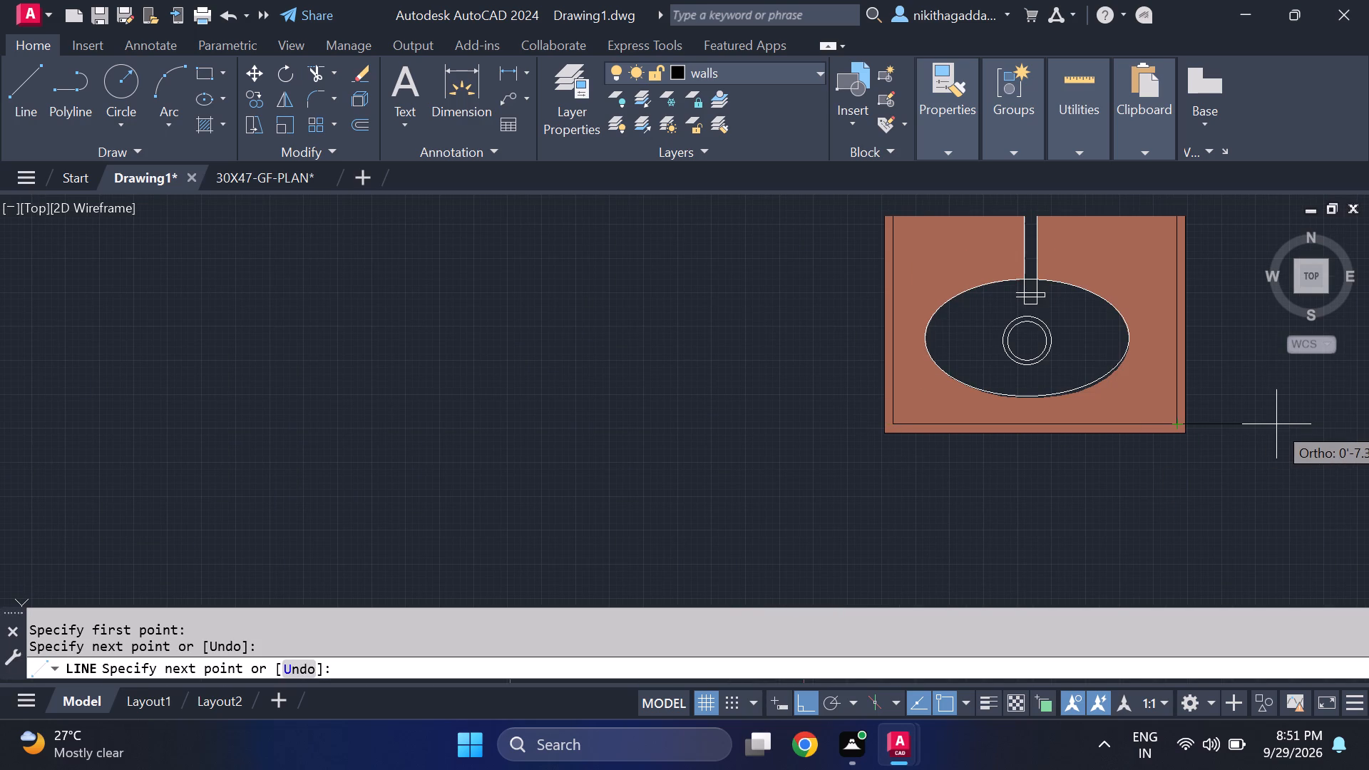
key(Escape)
Change the greenary layer's colour to green index 114, working from the dining table's centre plant.
scroll(1232, 436, down, 4)
middle_drag(1232, 488, 894, 400)
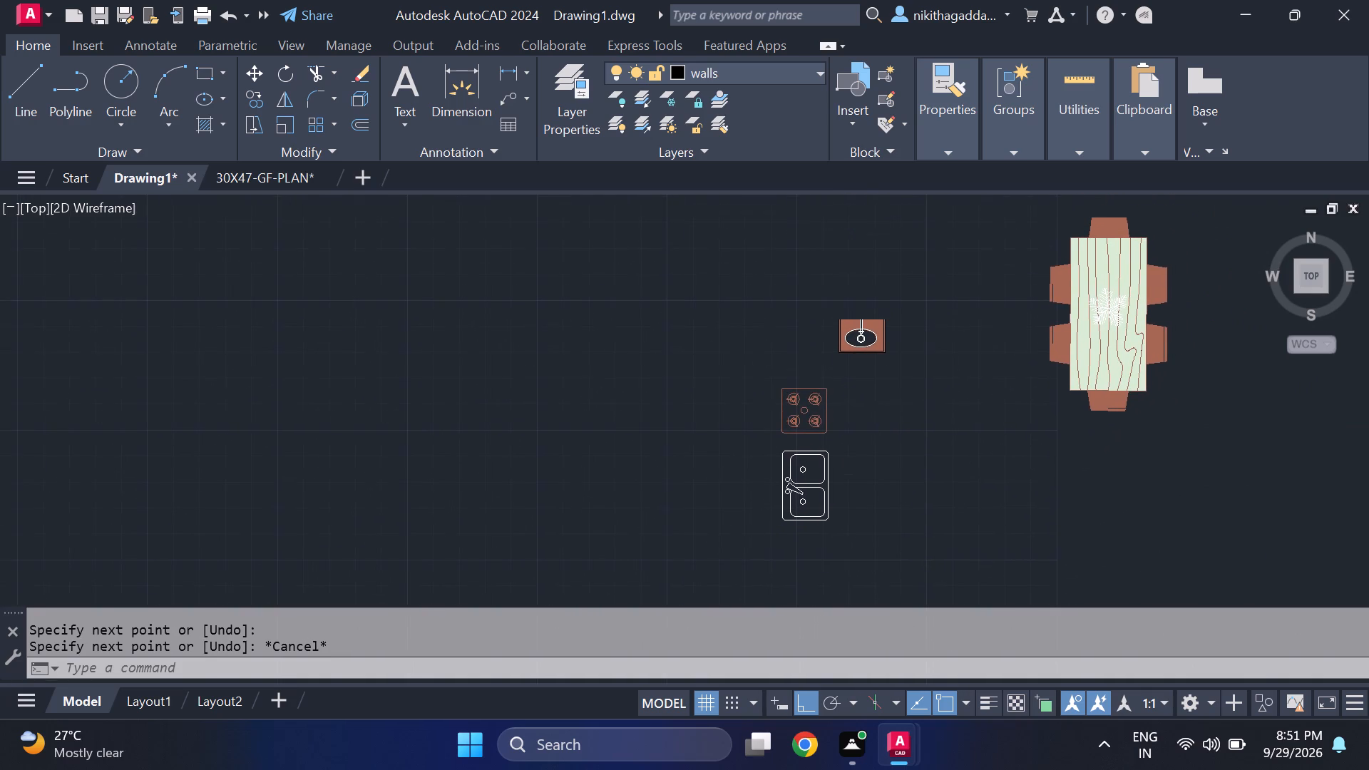
middle_drag(875, 411, 748, 433)
scroll(993, 292, up, 3)
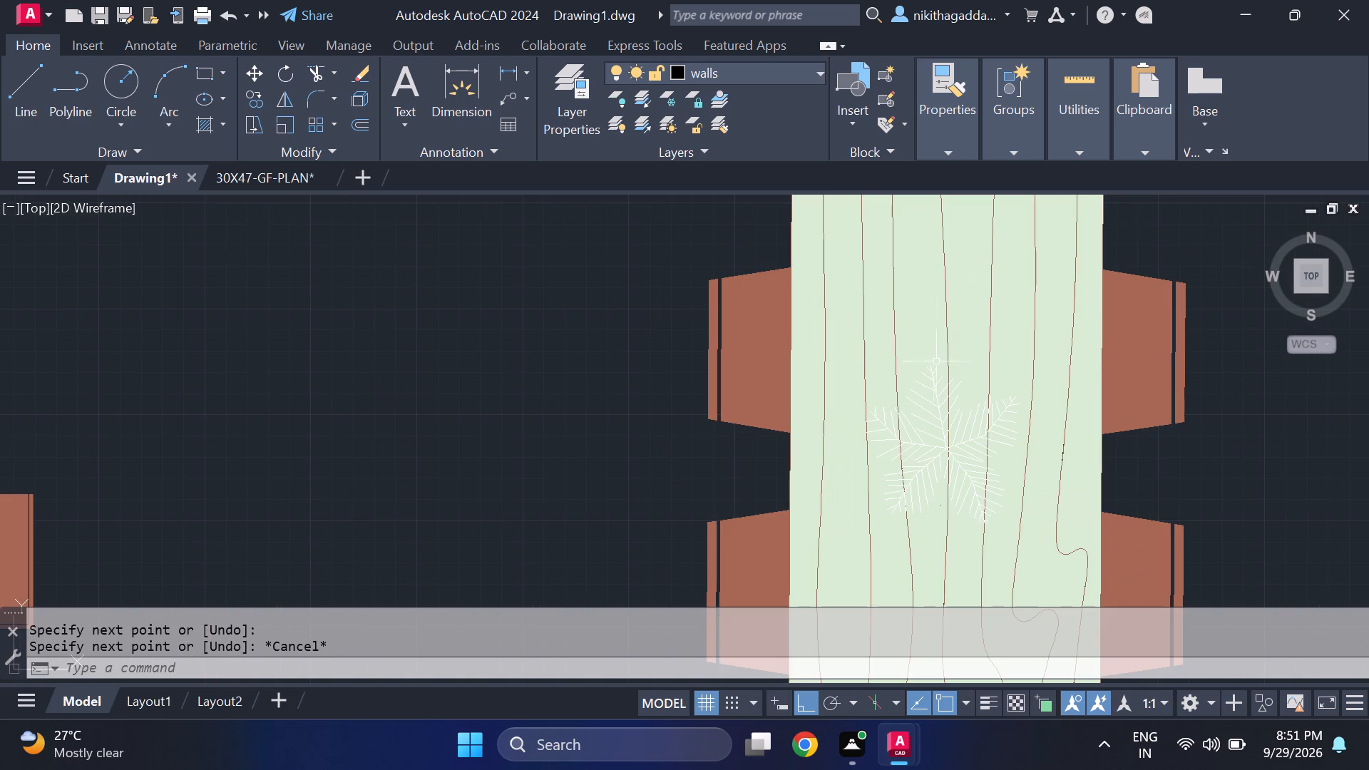
click(935, 414)
click(806, 81)
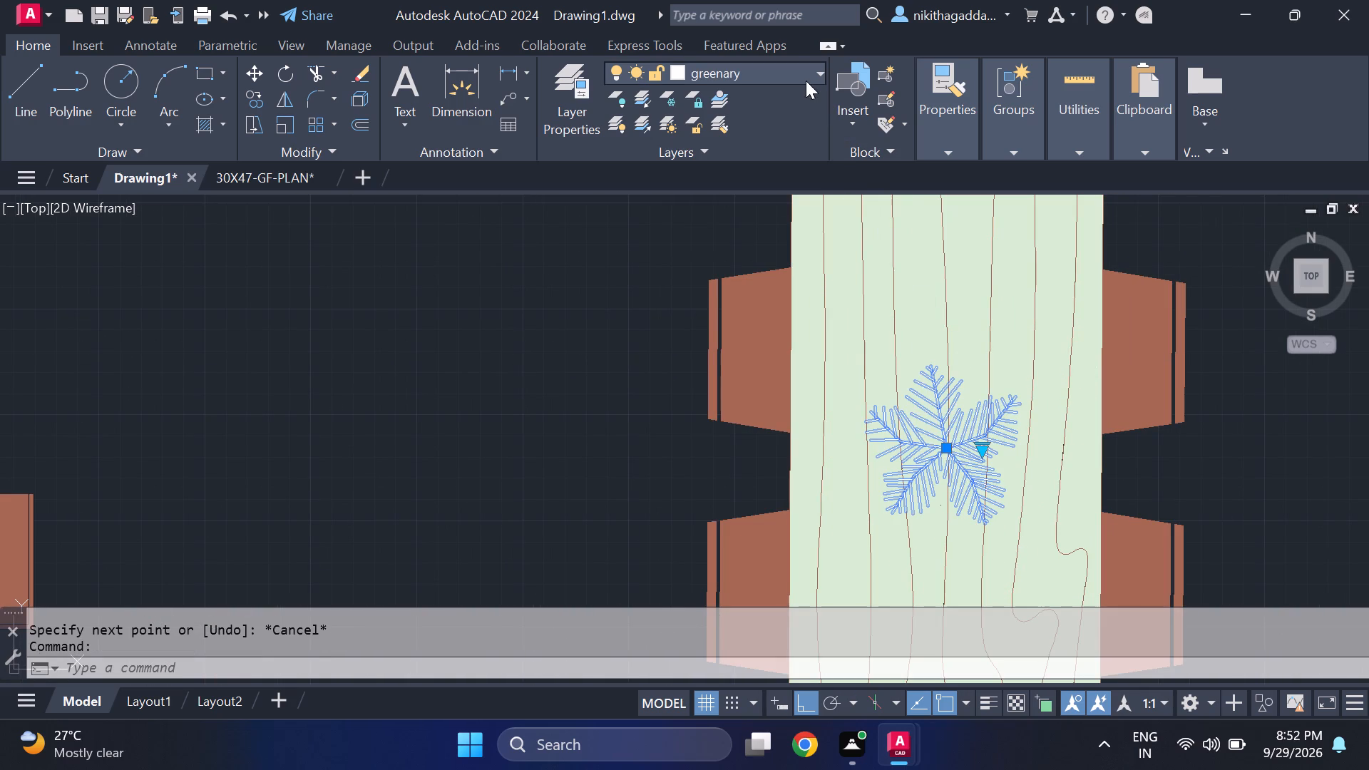
click(684, 173)
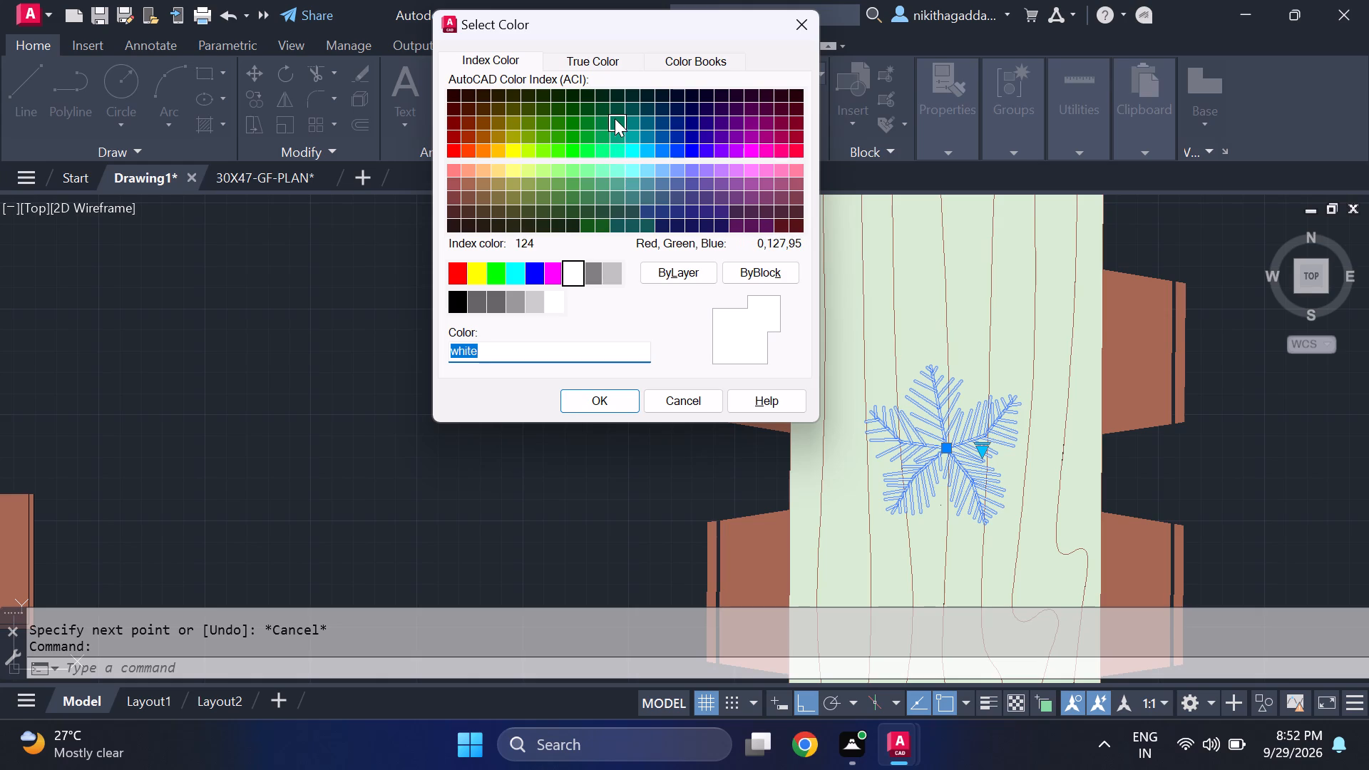
click(602, 120)
click(595, 394)
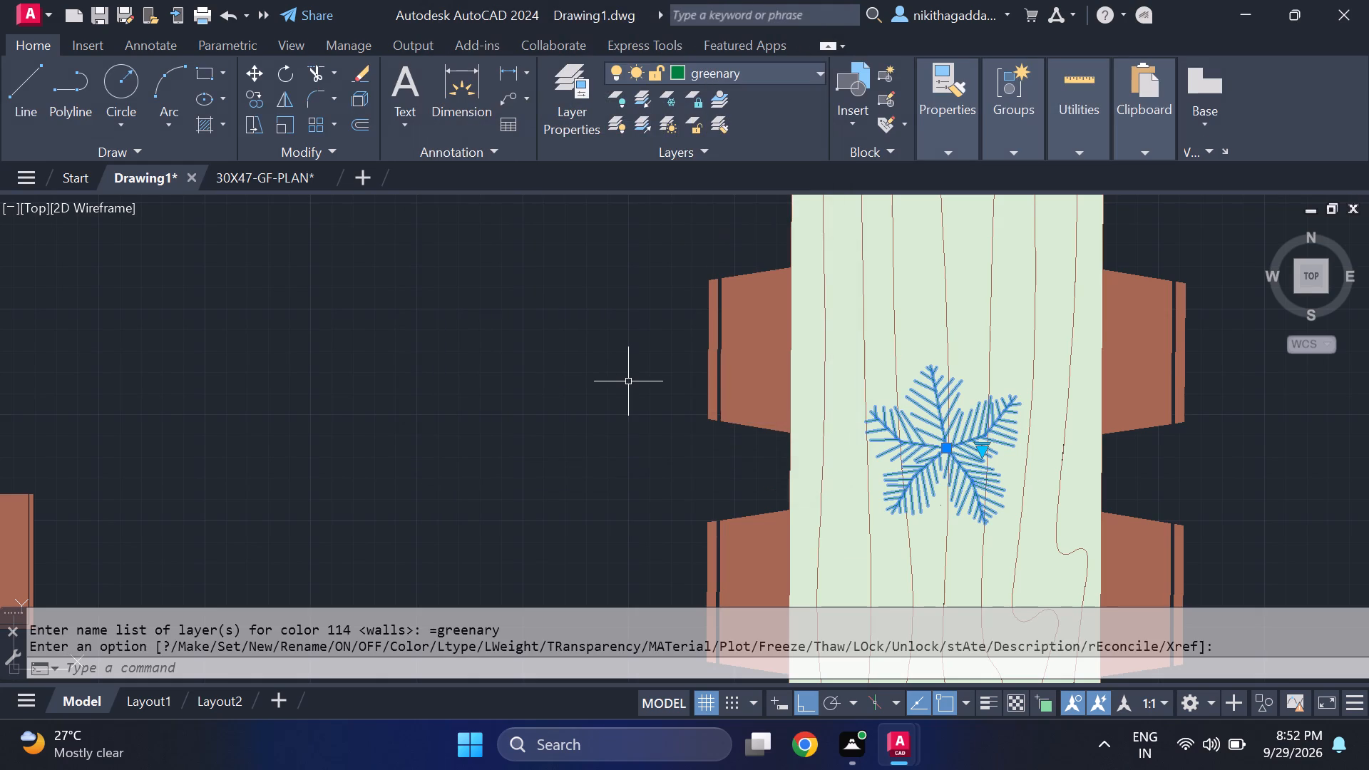
key(Escape)
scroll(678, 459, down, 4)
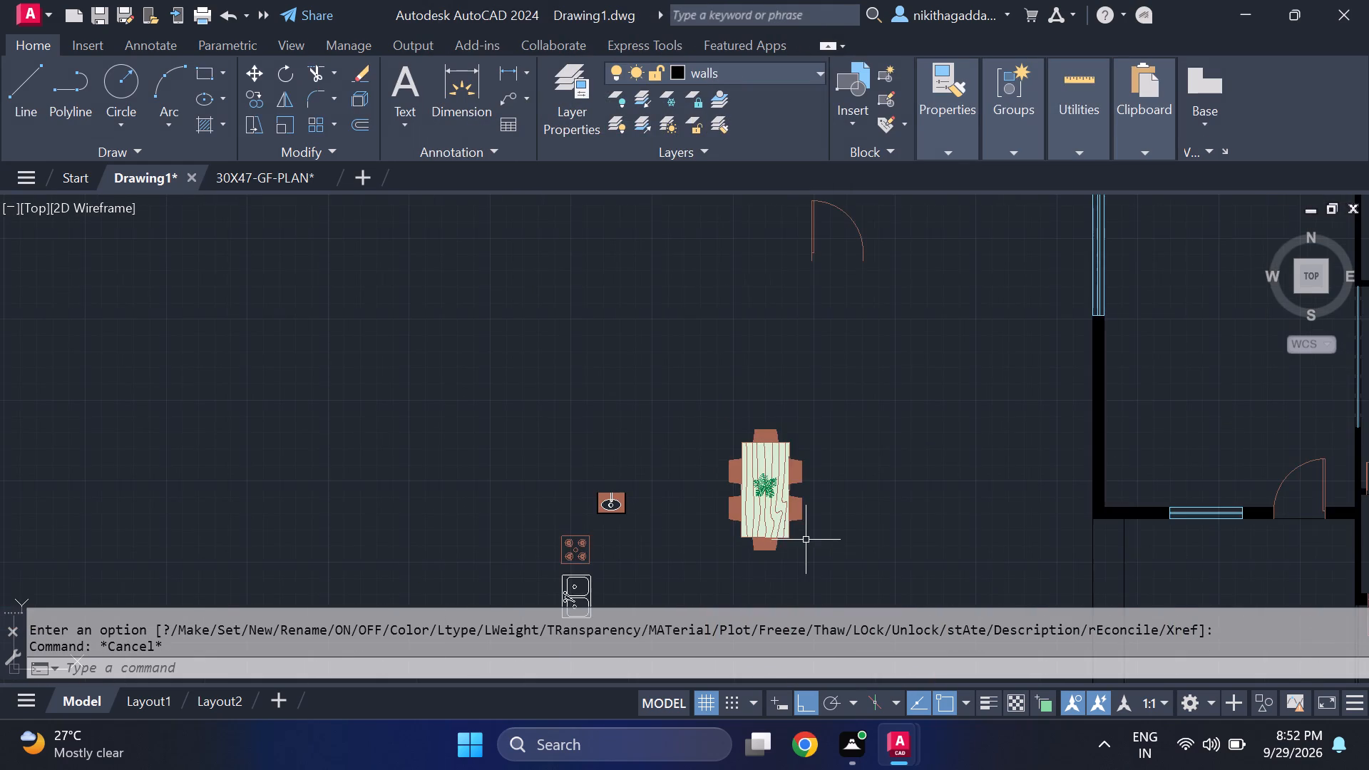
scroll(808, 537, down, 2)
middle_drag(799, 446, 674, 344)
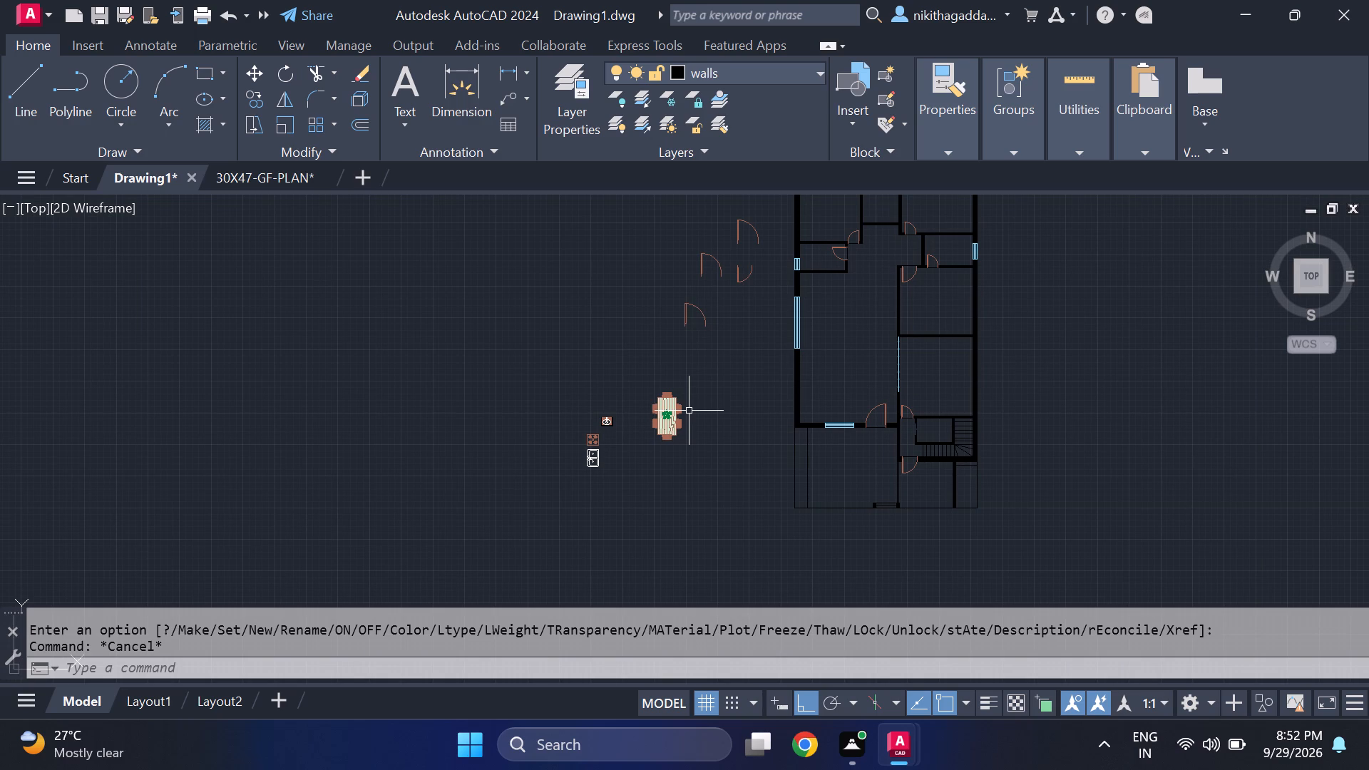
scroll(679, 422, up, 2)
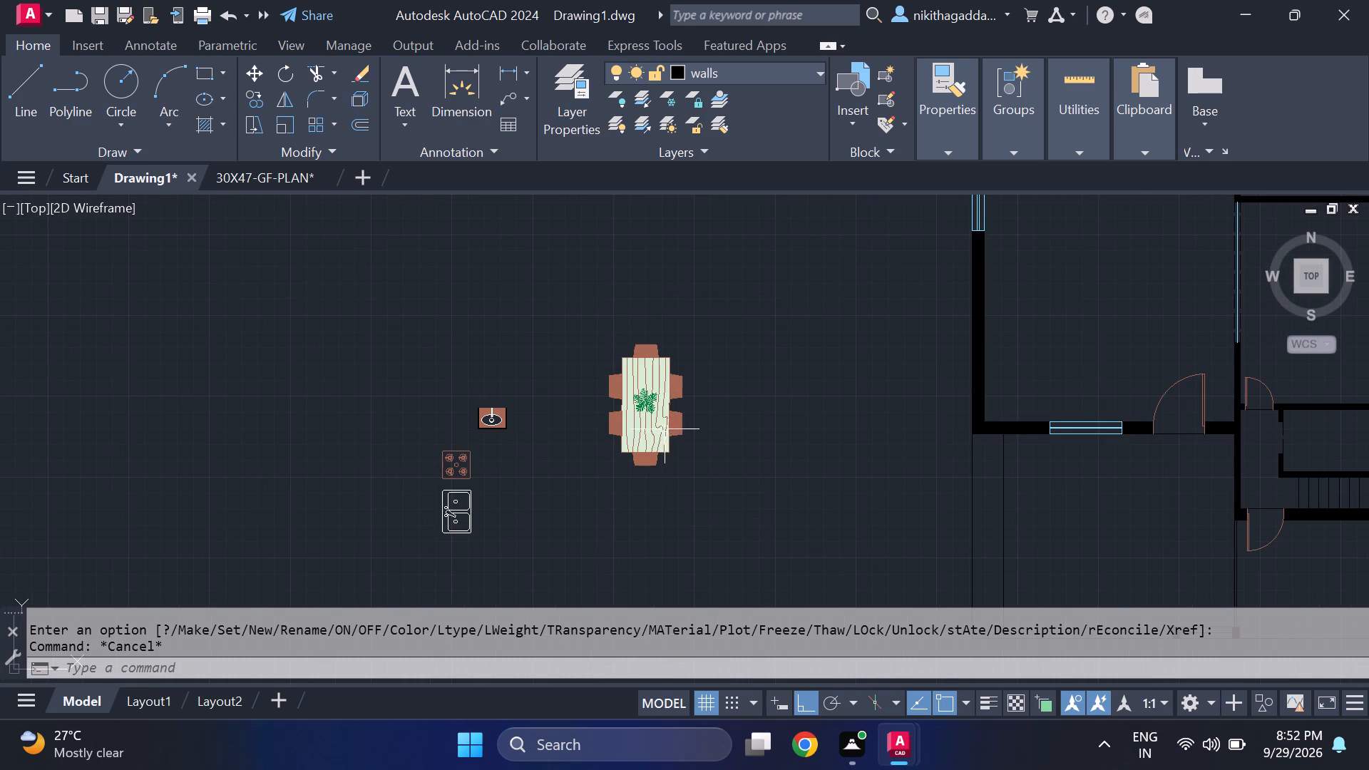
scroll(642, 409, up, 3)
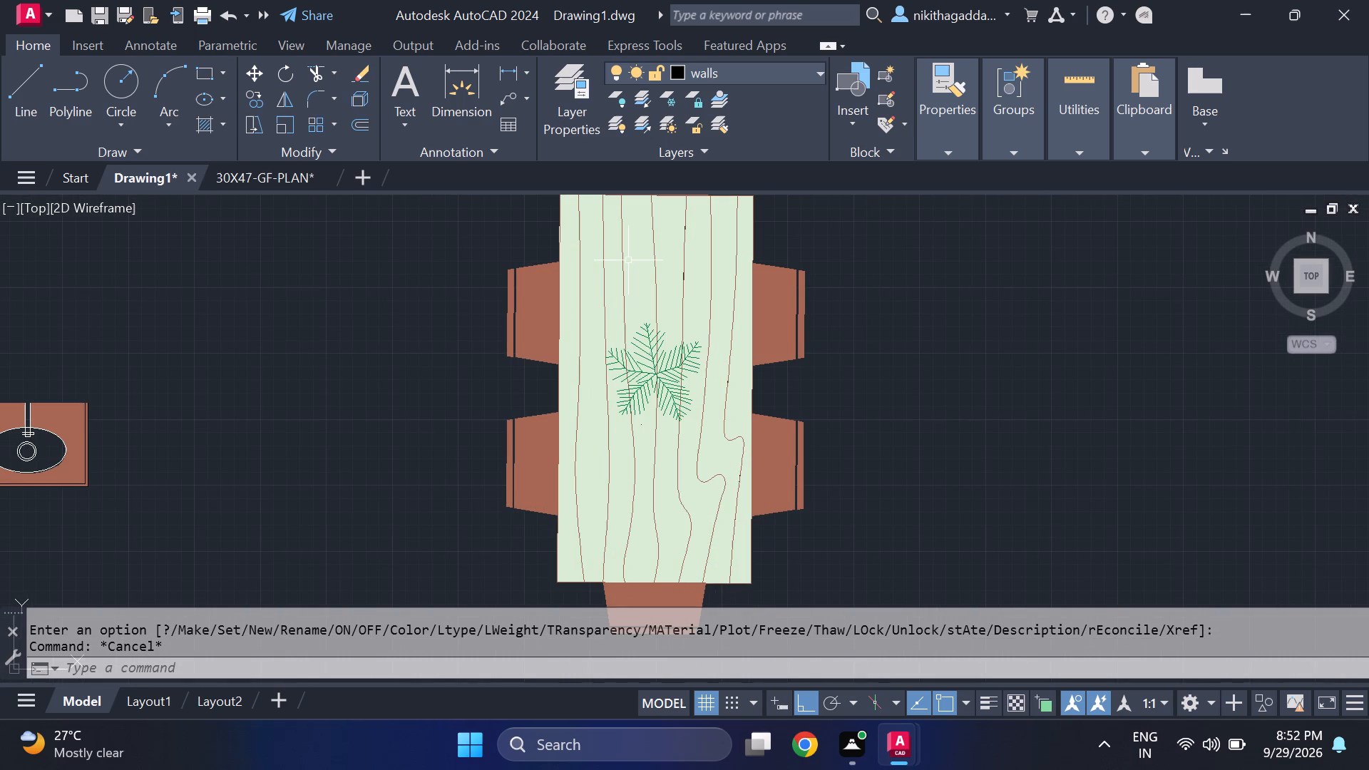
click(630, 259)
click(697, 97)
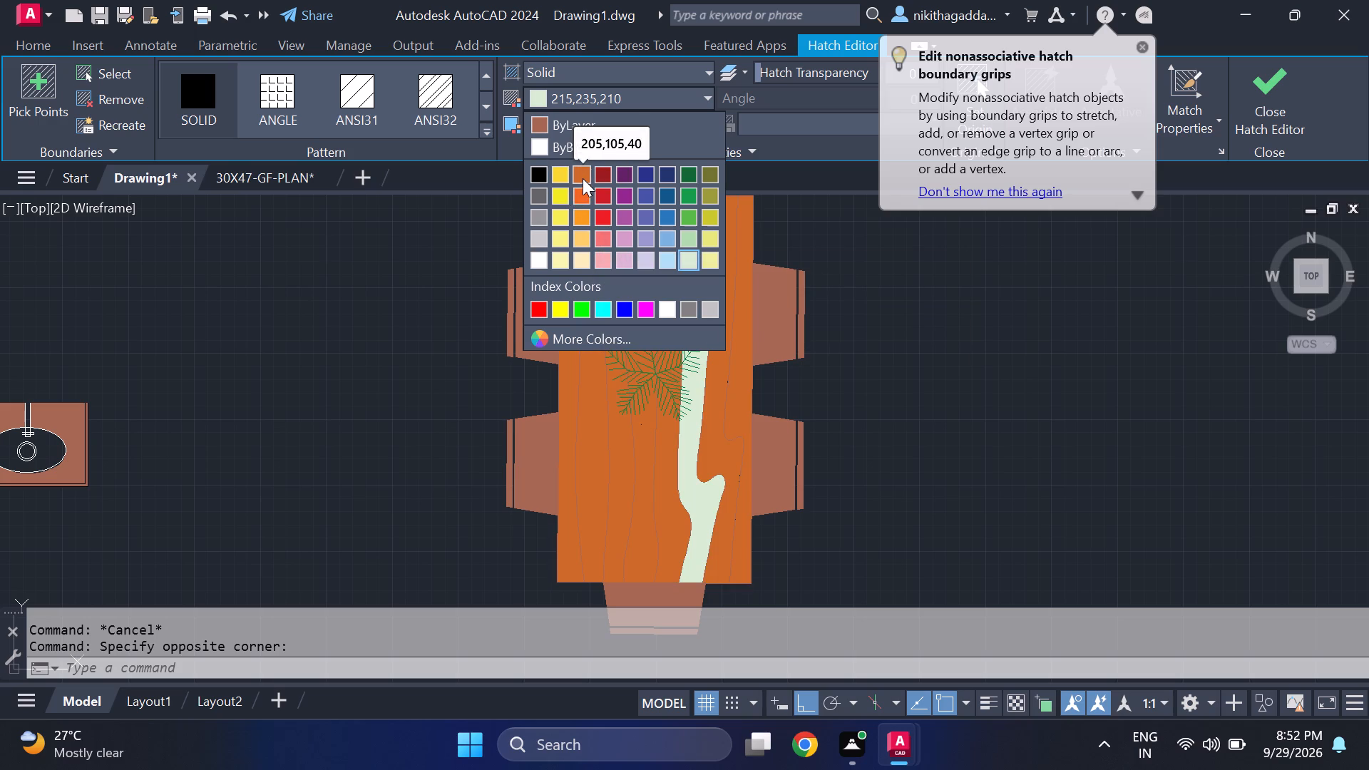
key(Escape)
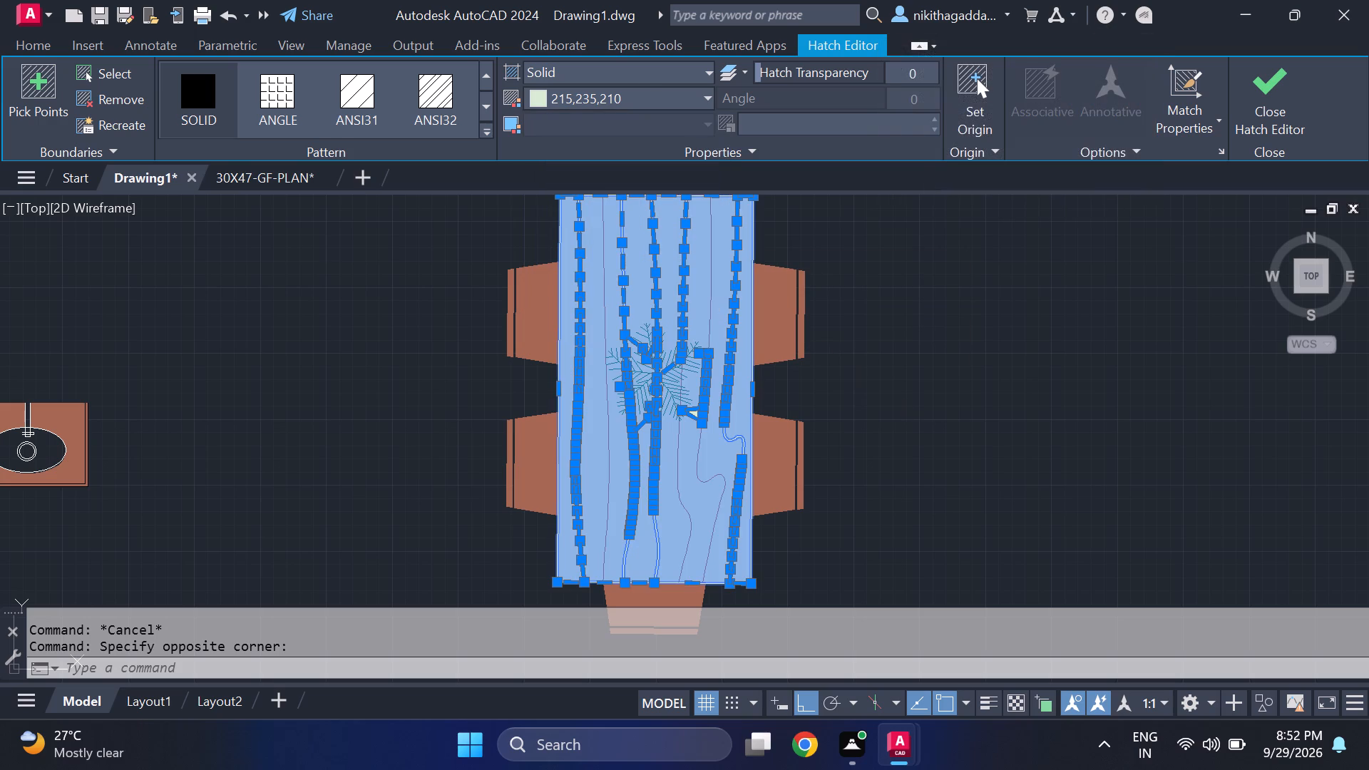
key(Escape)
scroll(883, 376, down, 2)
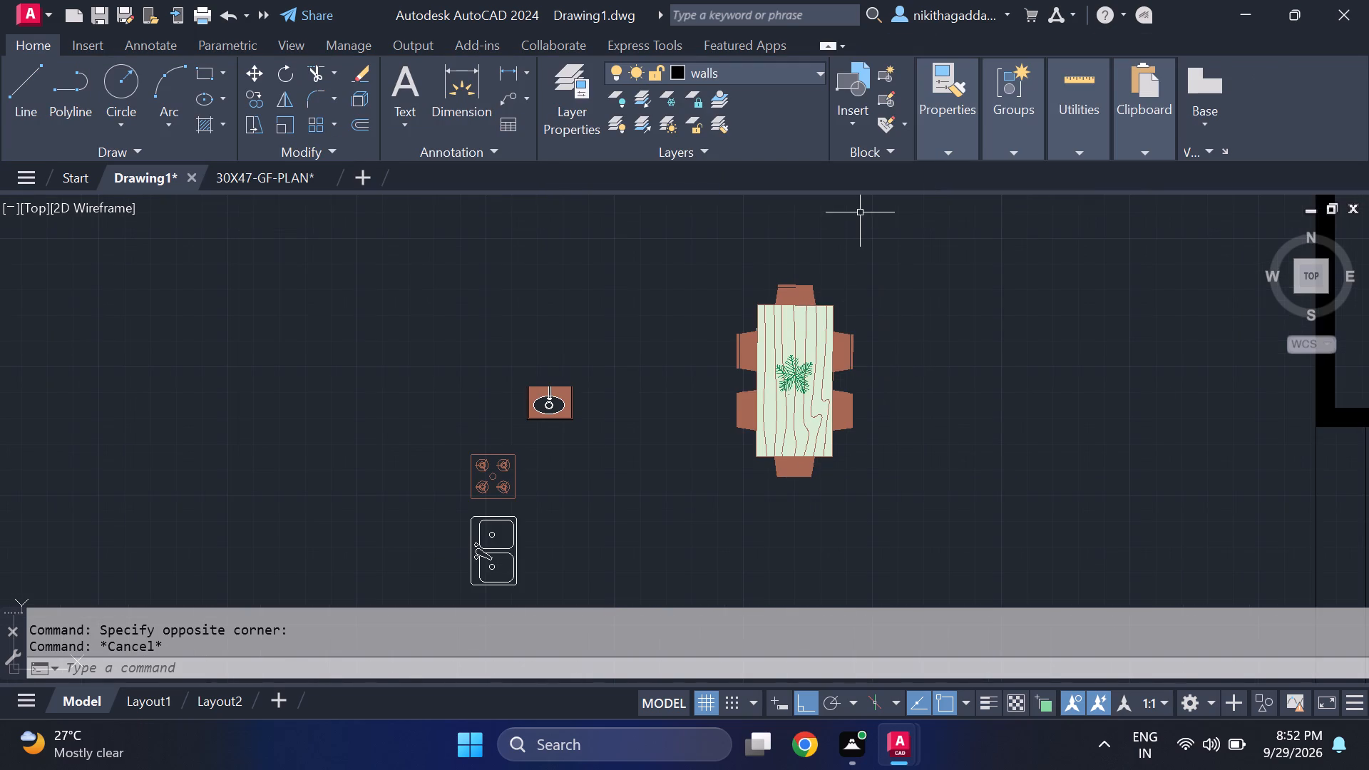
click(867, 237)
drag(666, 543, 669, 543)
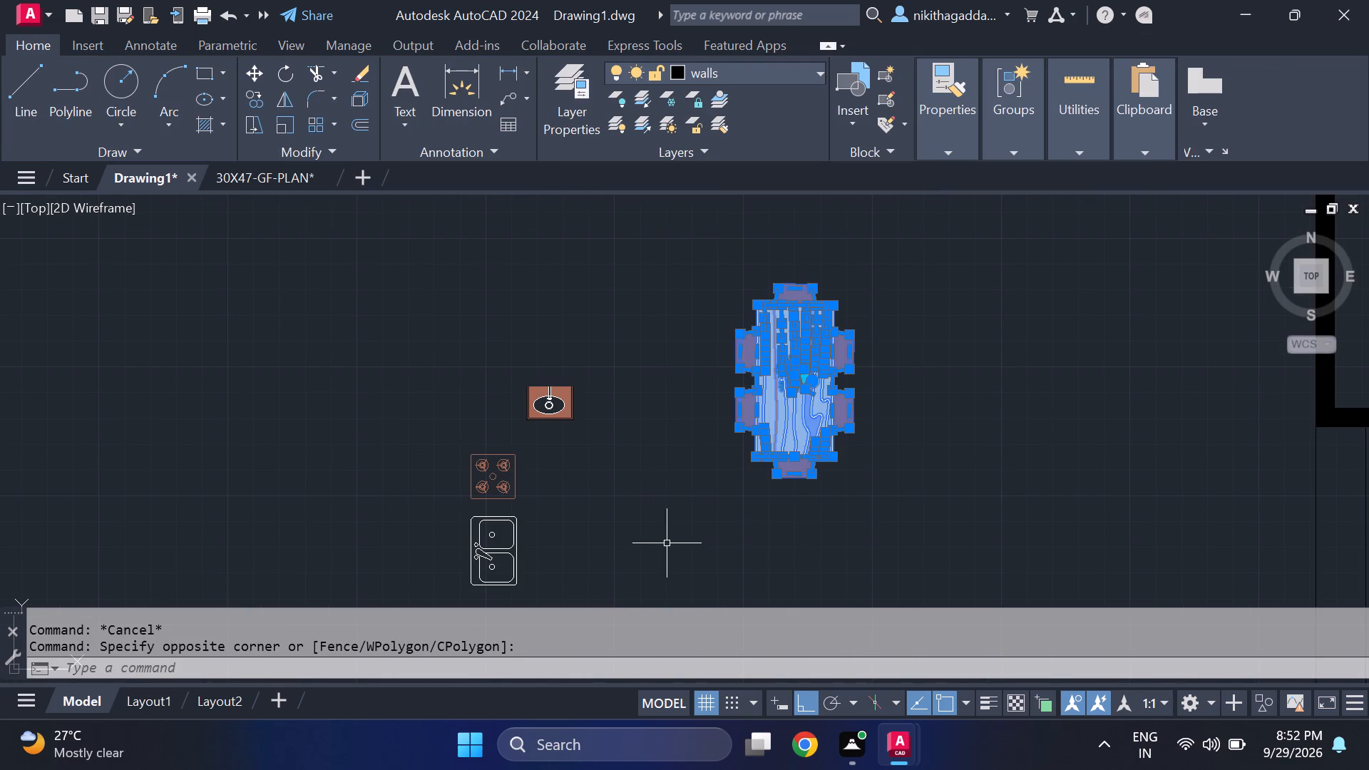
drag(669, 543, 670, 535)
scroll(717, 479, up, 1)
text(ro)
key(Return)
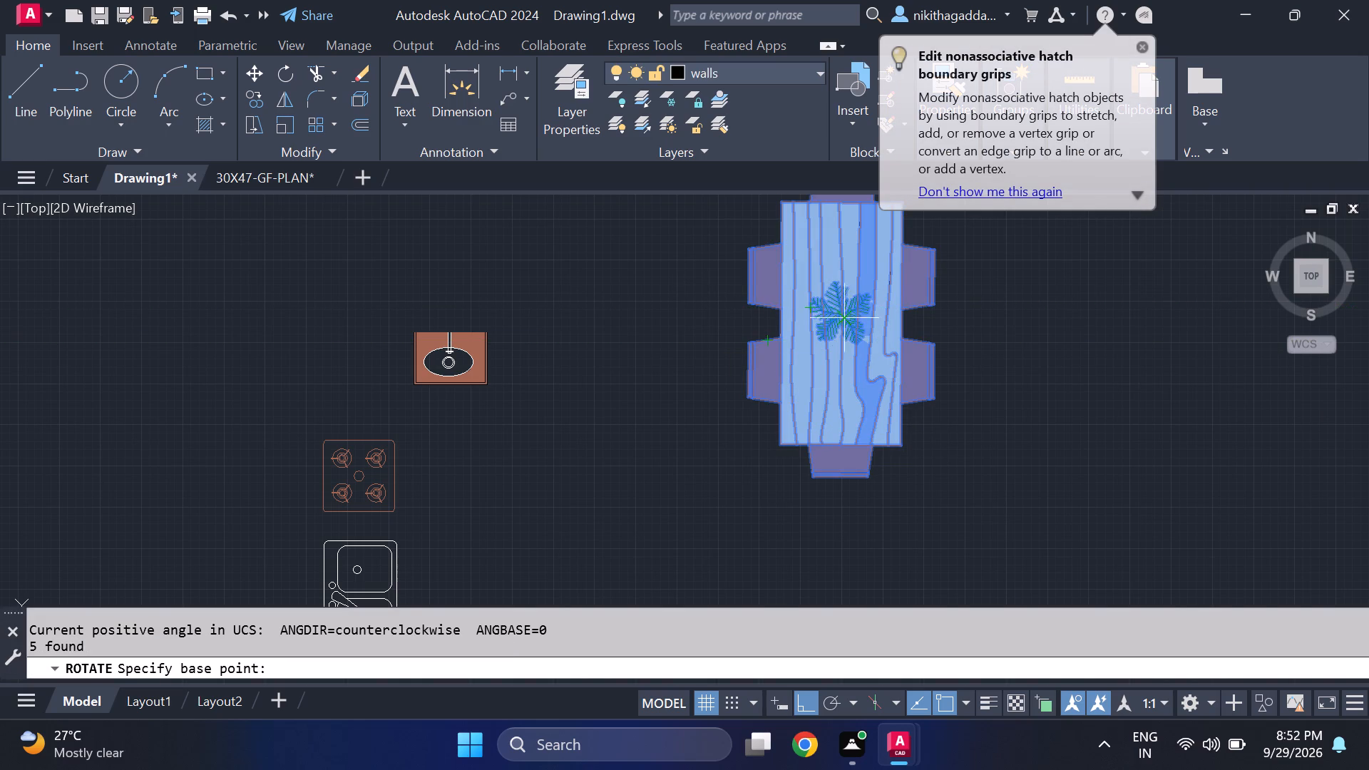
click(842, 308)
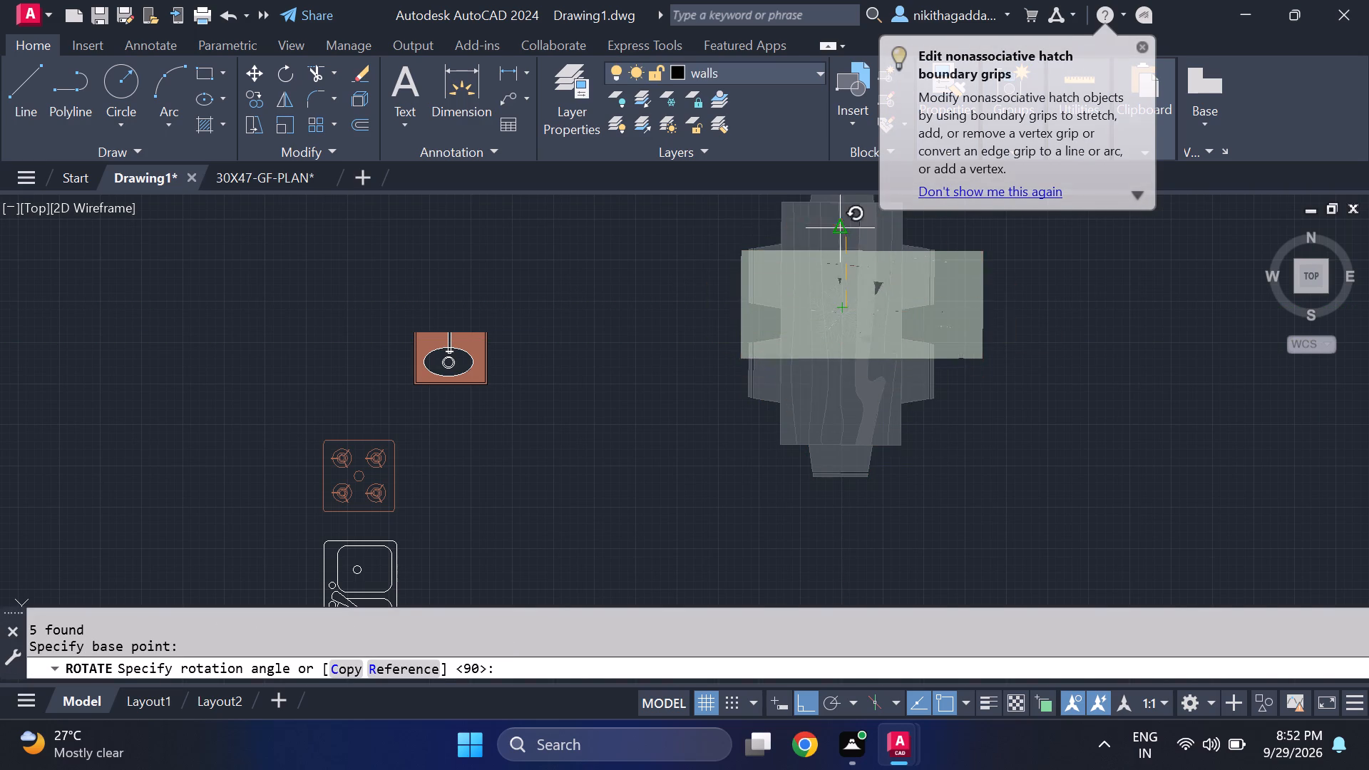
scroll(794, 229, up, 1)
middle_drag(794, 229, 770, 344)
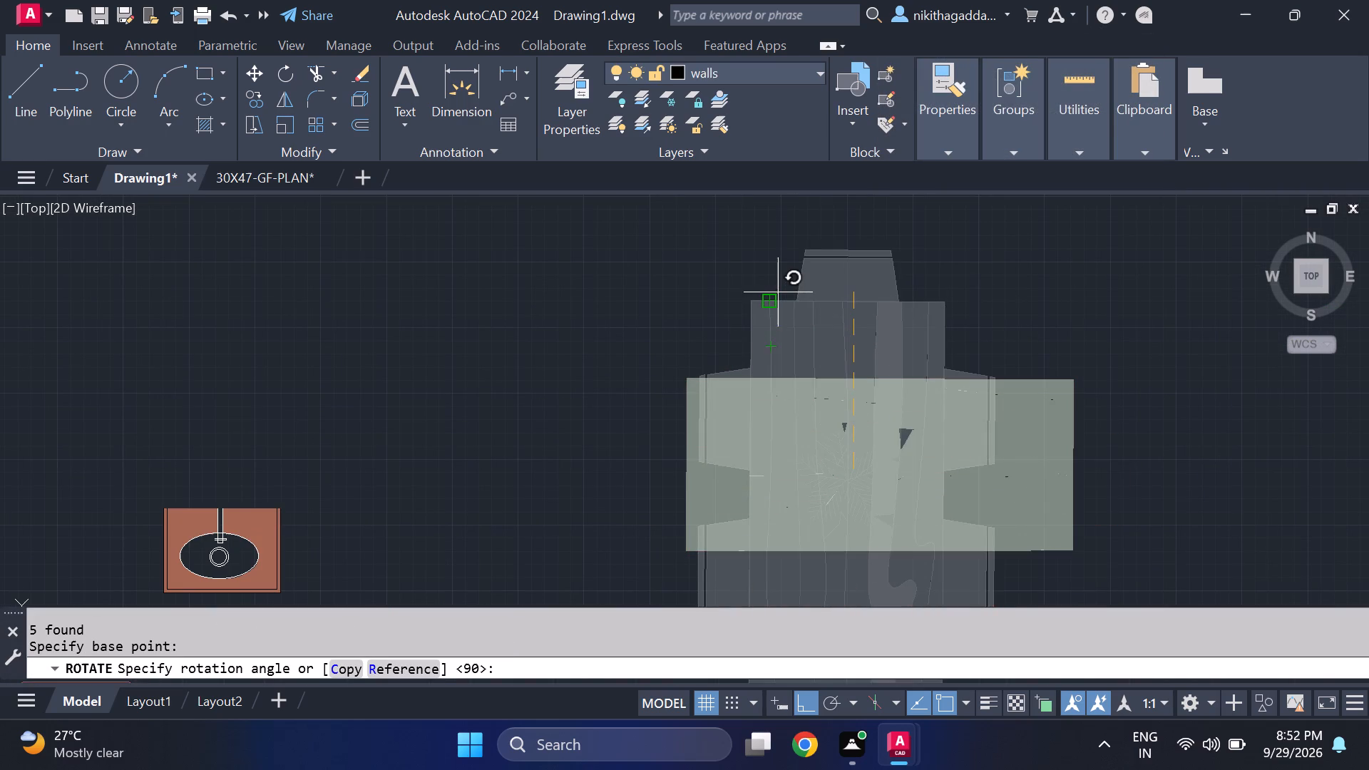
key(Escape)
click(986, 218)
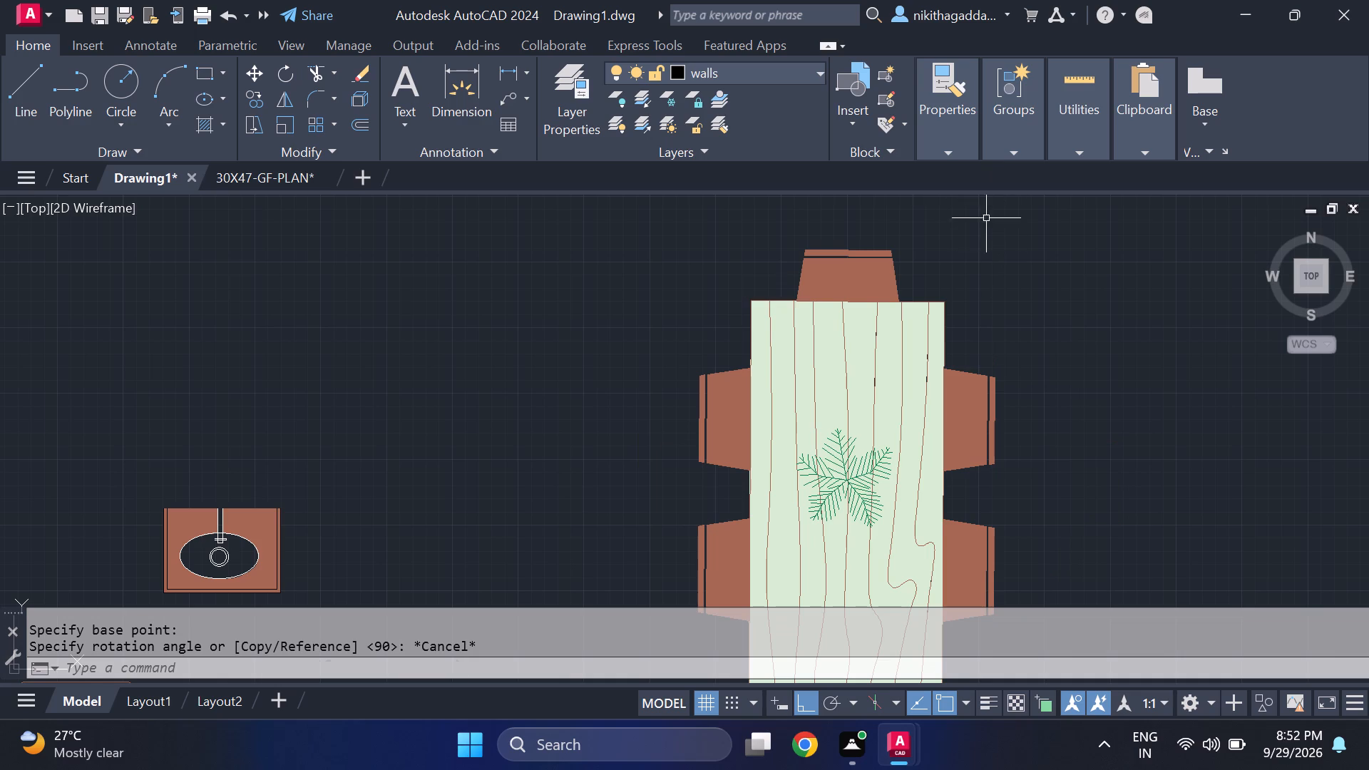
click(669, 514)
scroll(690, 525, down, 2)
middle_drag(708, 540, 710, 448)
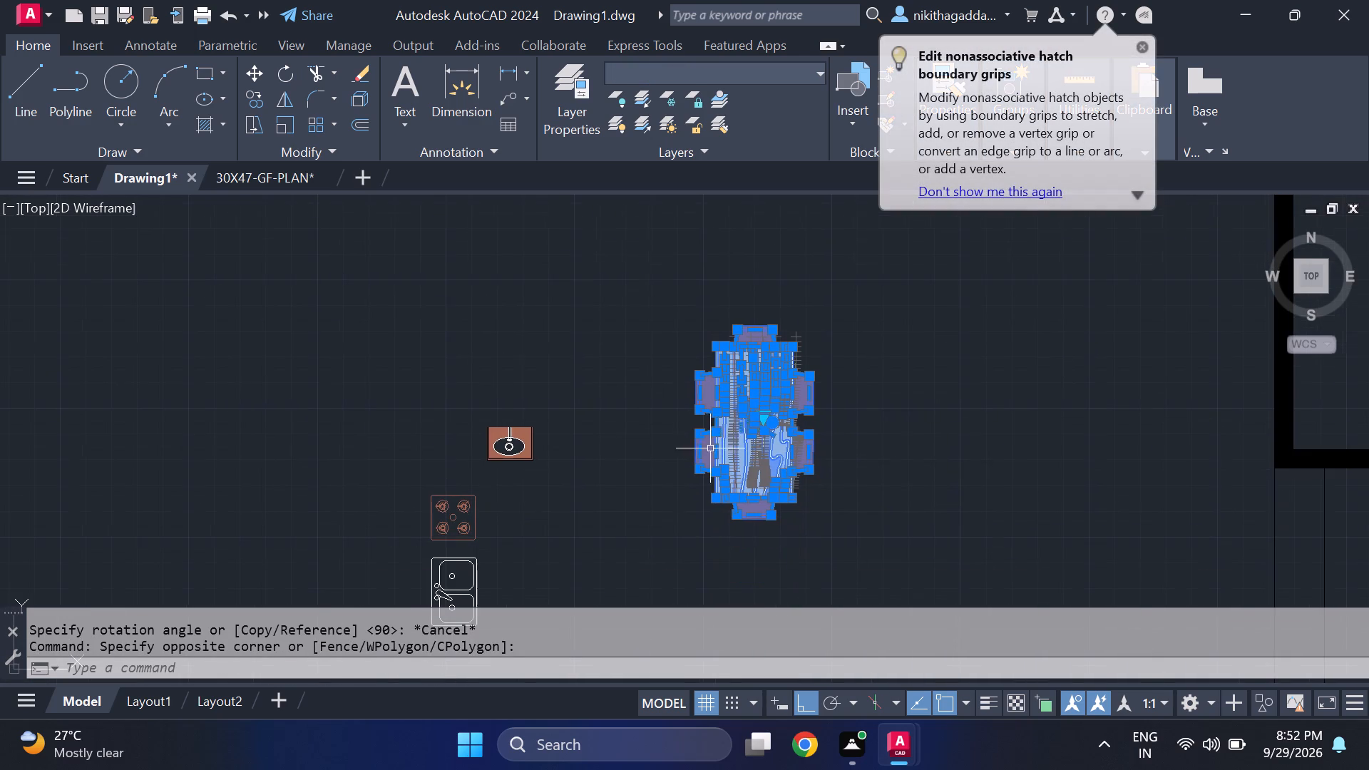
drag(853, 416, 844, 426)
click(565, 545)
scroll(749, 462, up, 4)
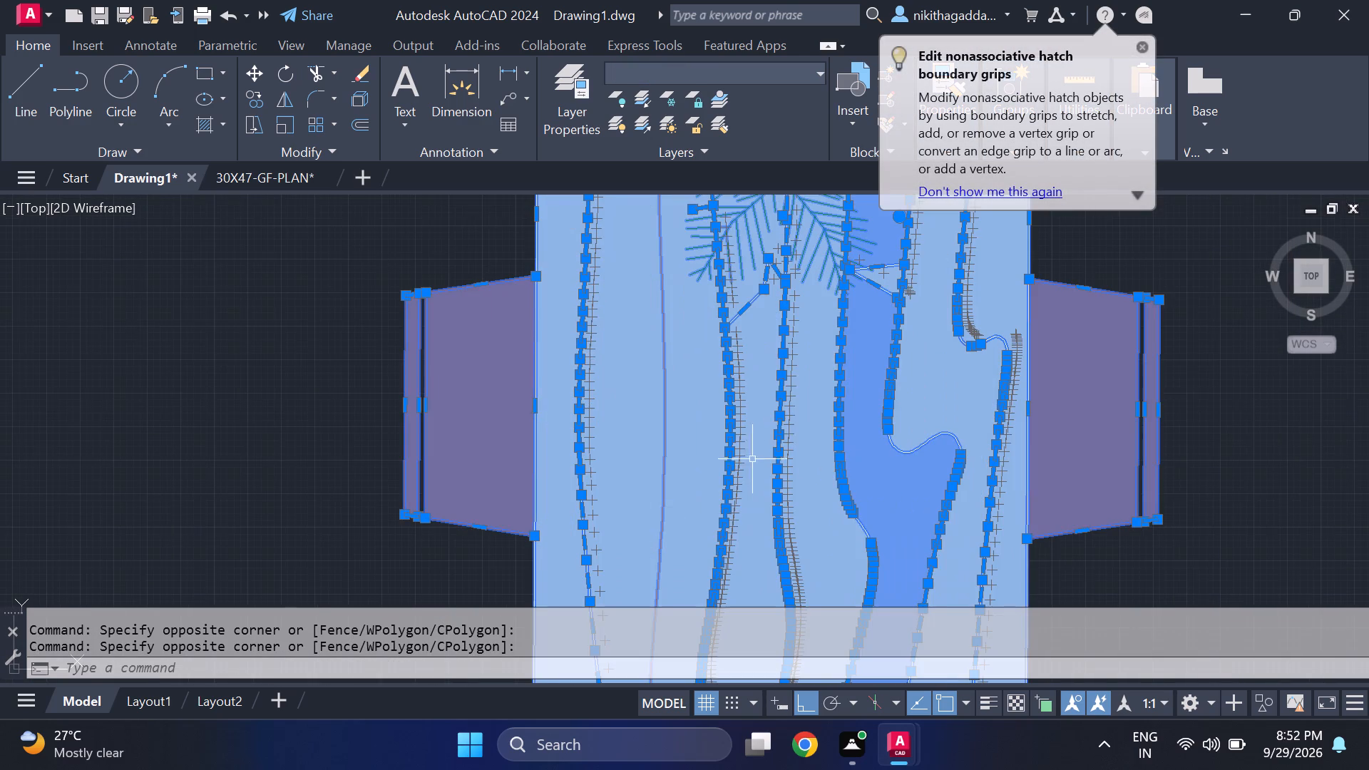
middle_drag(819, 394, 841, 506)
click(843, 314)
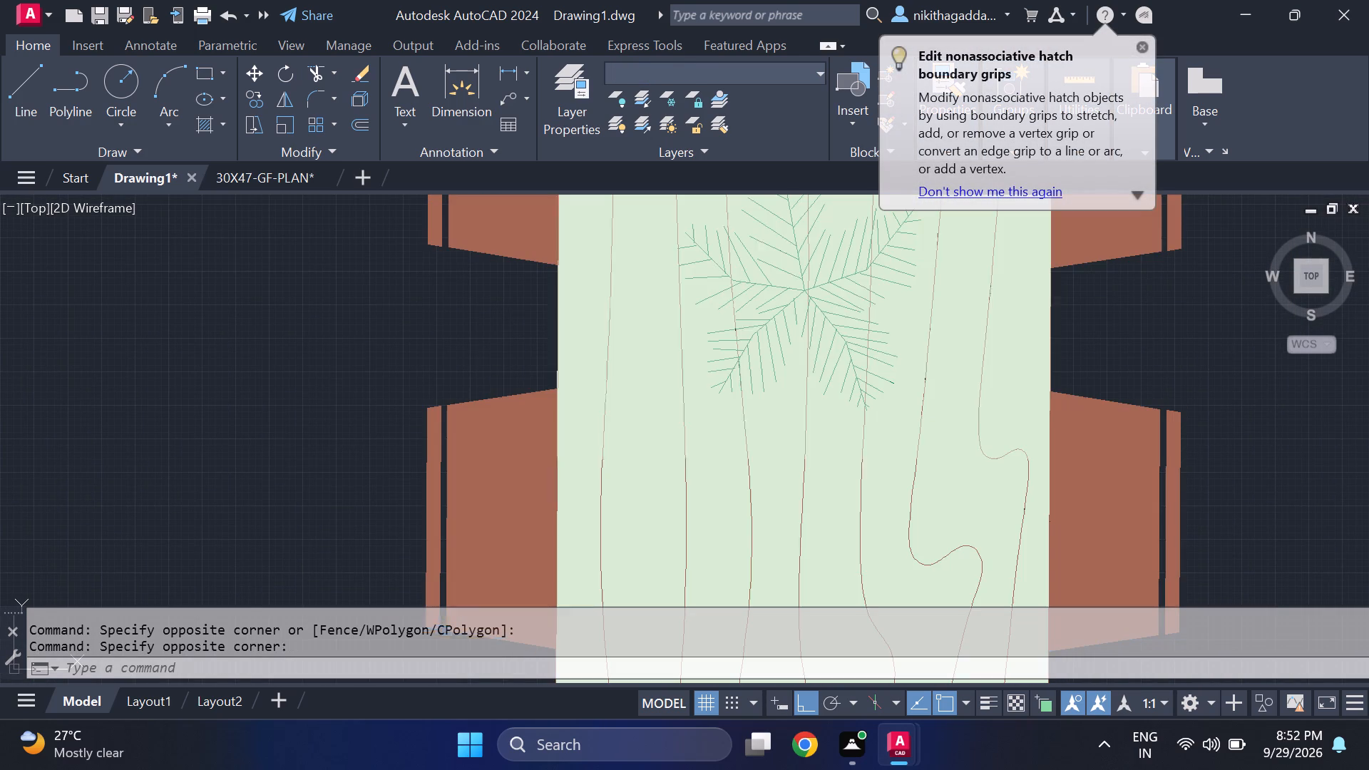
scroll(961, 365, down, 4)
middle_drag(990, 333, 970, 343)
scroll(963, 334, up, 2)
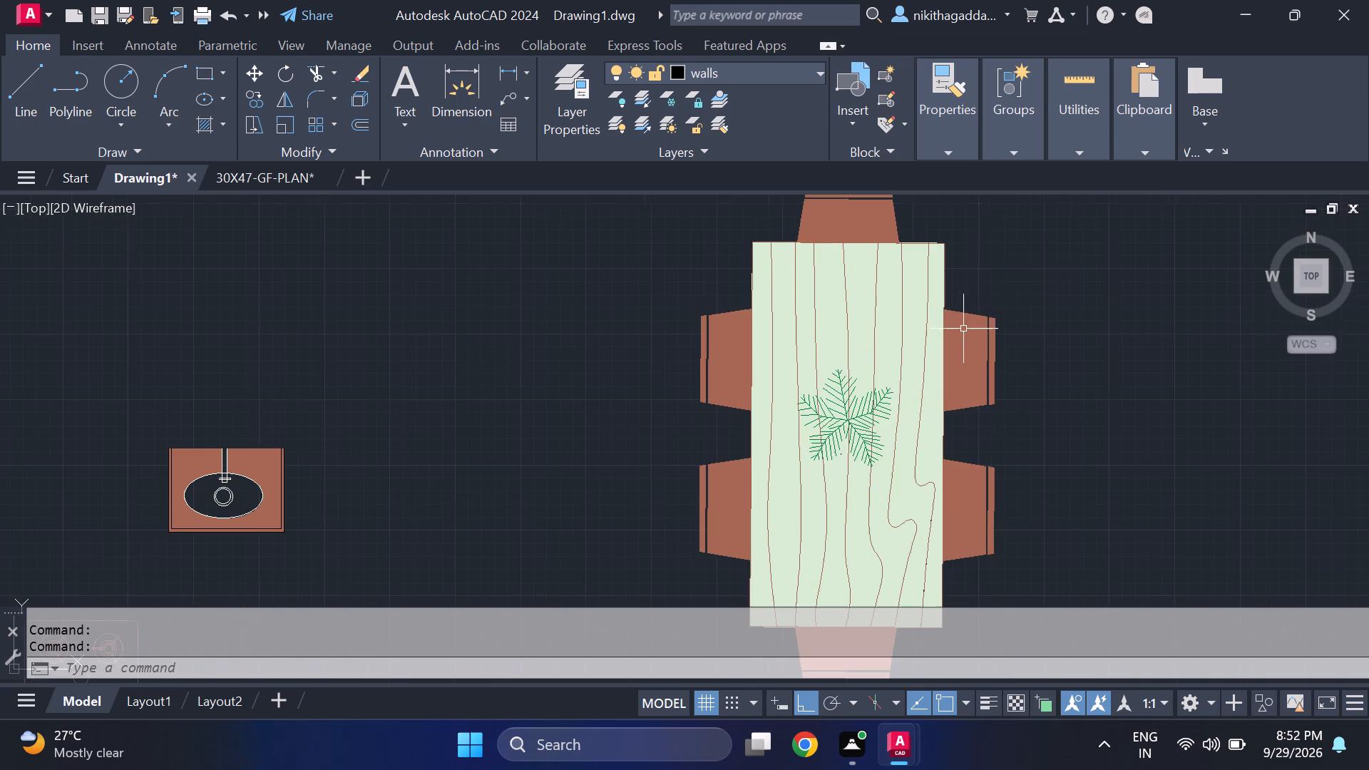
Rotate the whole dining set, table and six chairs, by about 126 degrees around the centre of its plant.
click(1042, 261)
click(600, 506)
middle_drag(763, 421, 769, 496)
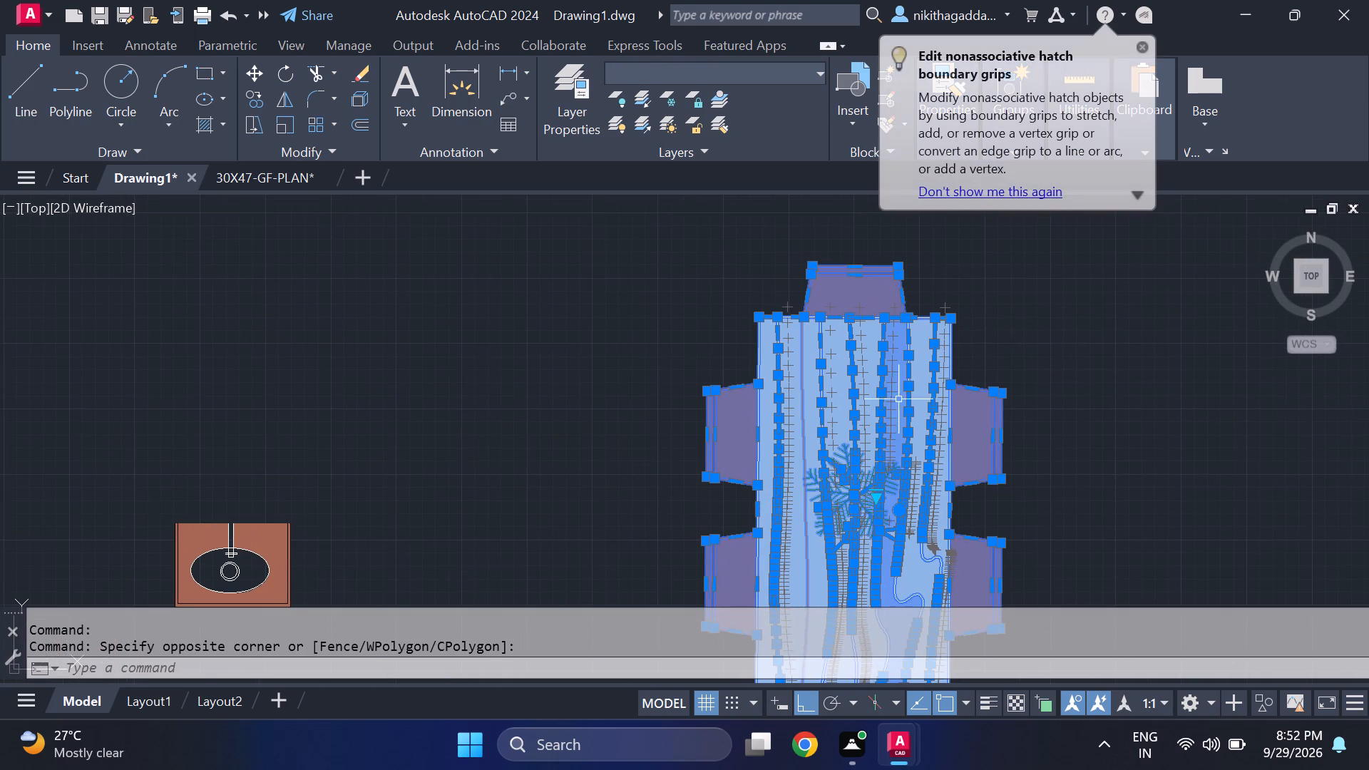
drag(1074, 283, 1050, 300)
drag(383, 525, 399, 515)
scroll(824, 494, down, 3)
scroll(881, 583, up, 3)
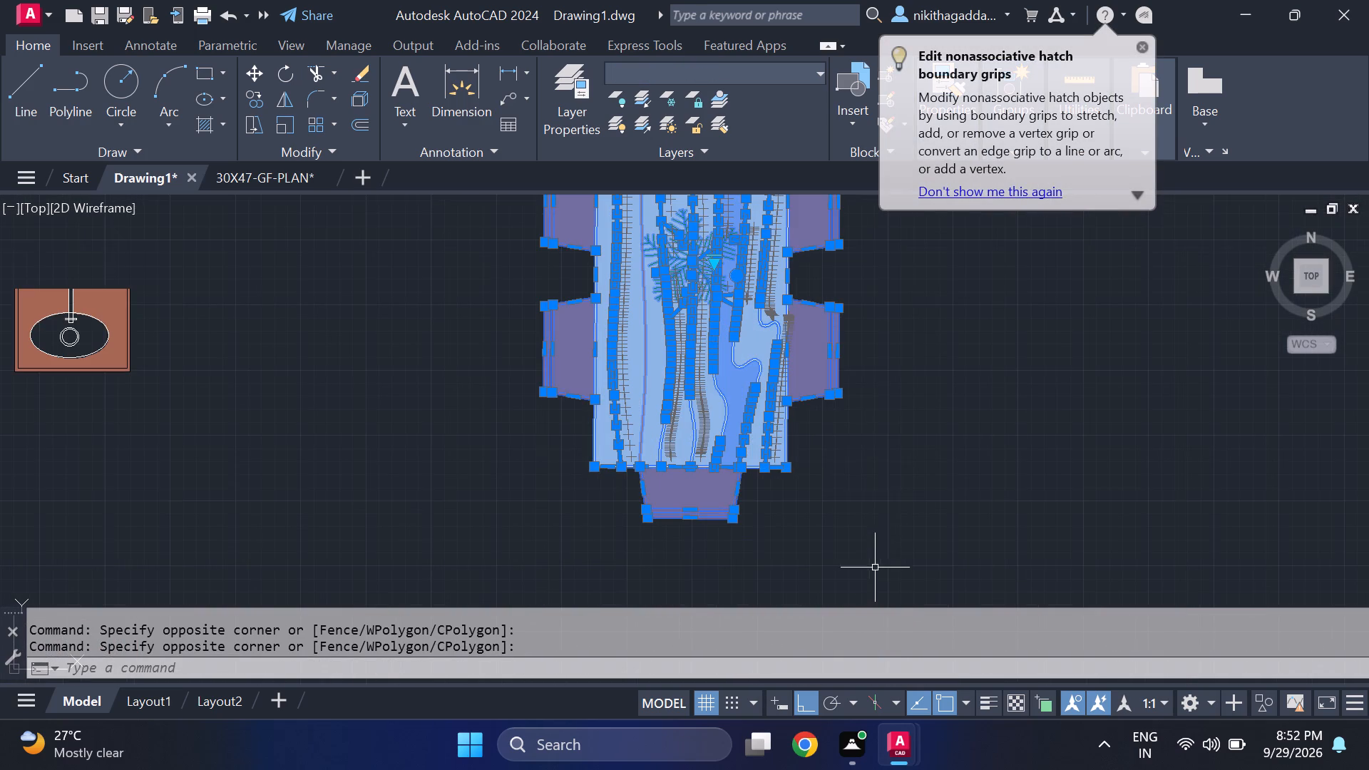
drag(920, 371, 771, 492)
click(381, 557)
scroll(525, 513, down, 3)
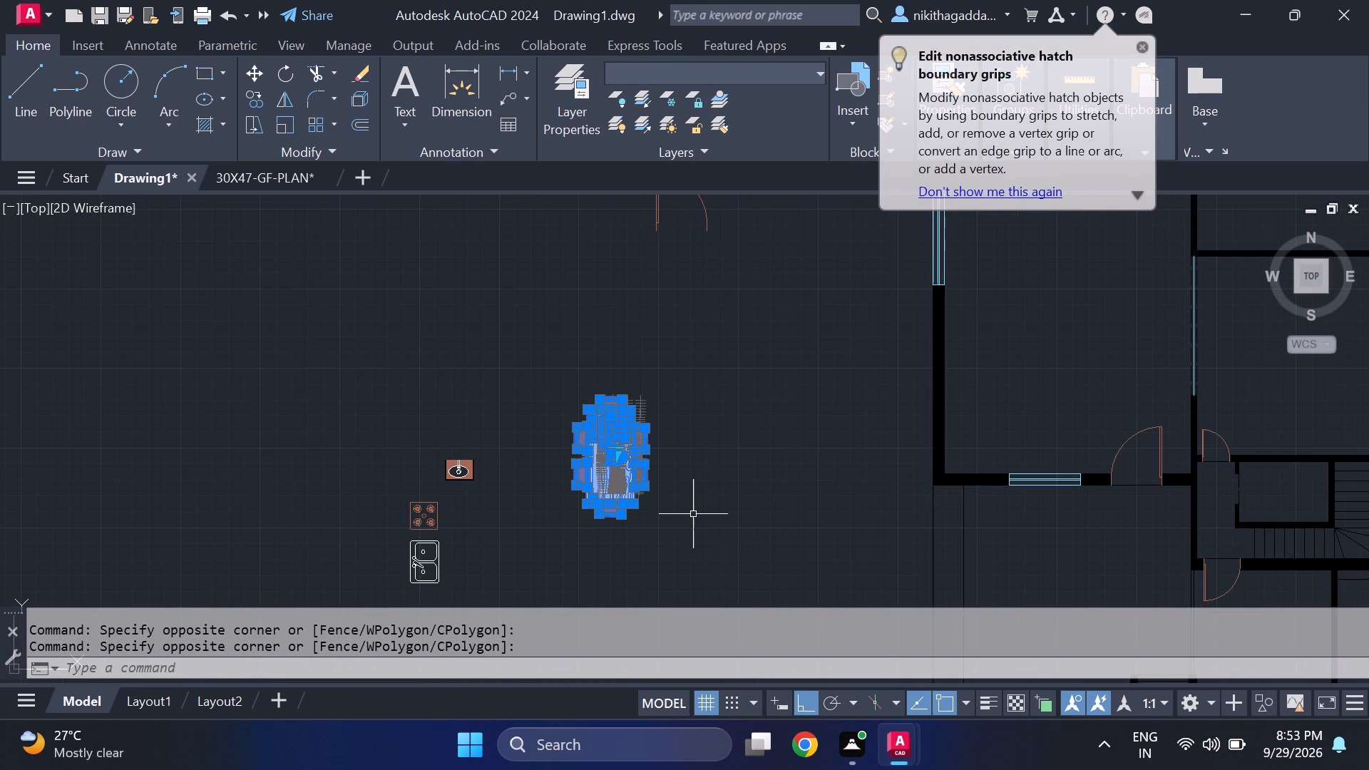
text(ro)
key(Return)
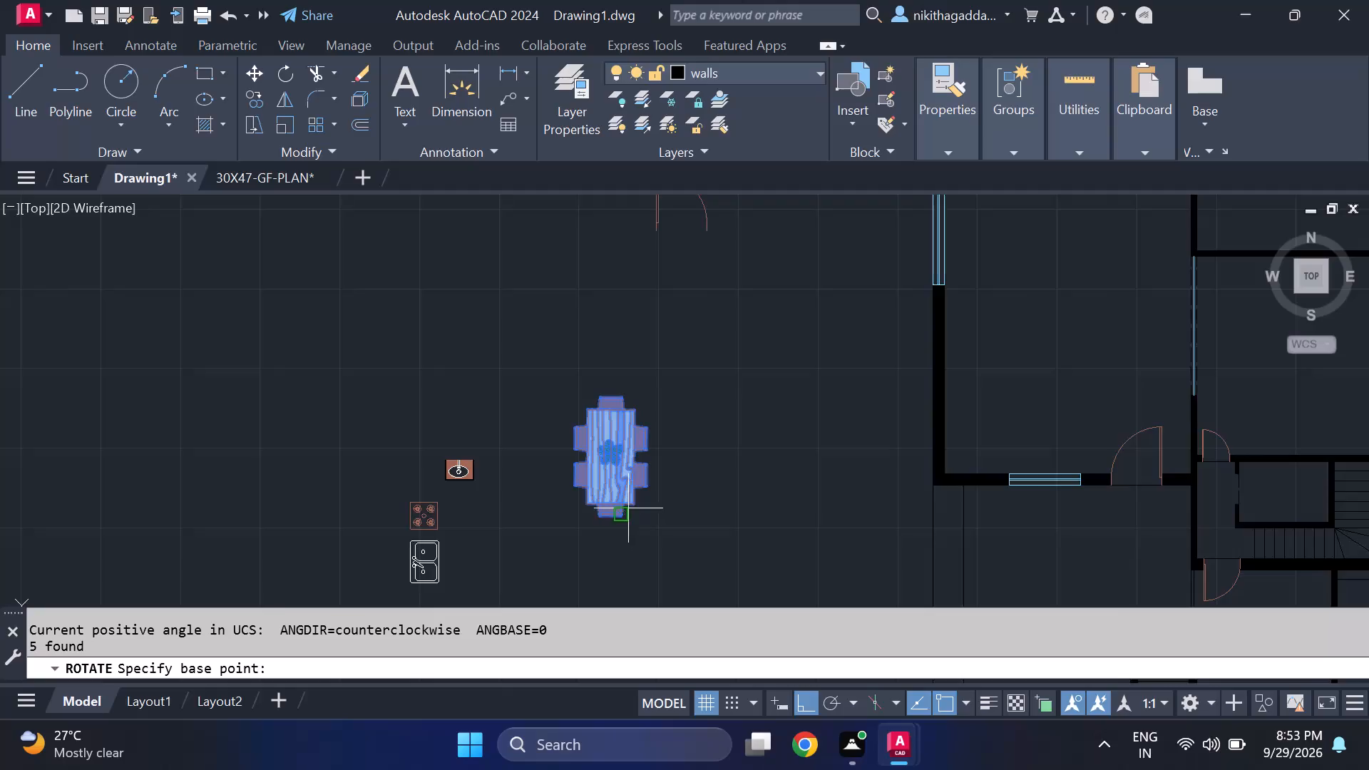
scroll(621, 433, up, 3)
scroll(576, 527, up, 3)
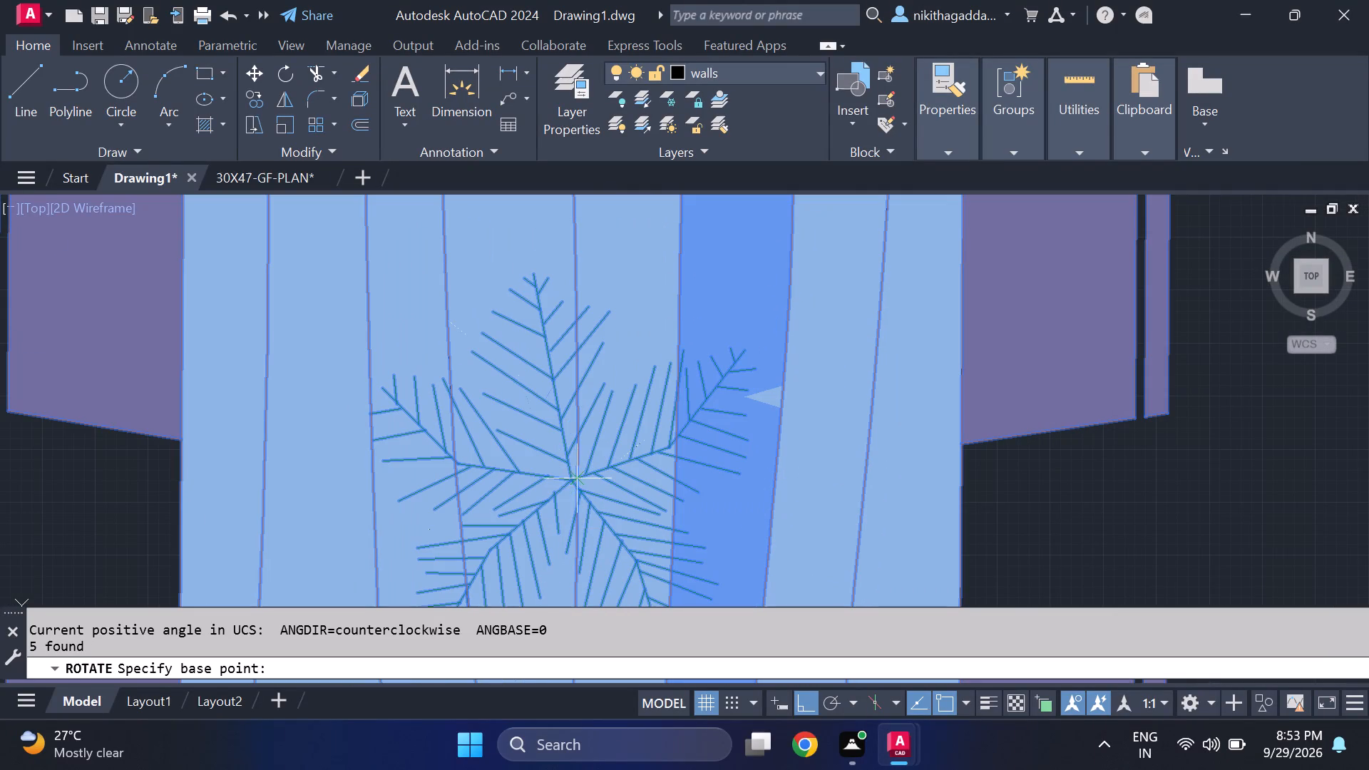
click(568, 476)
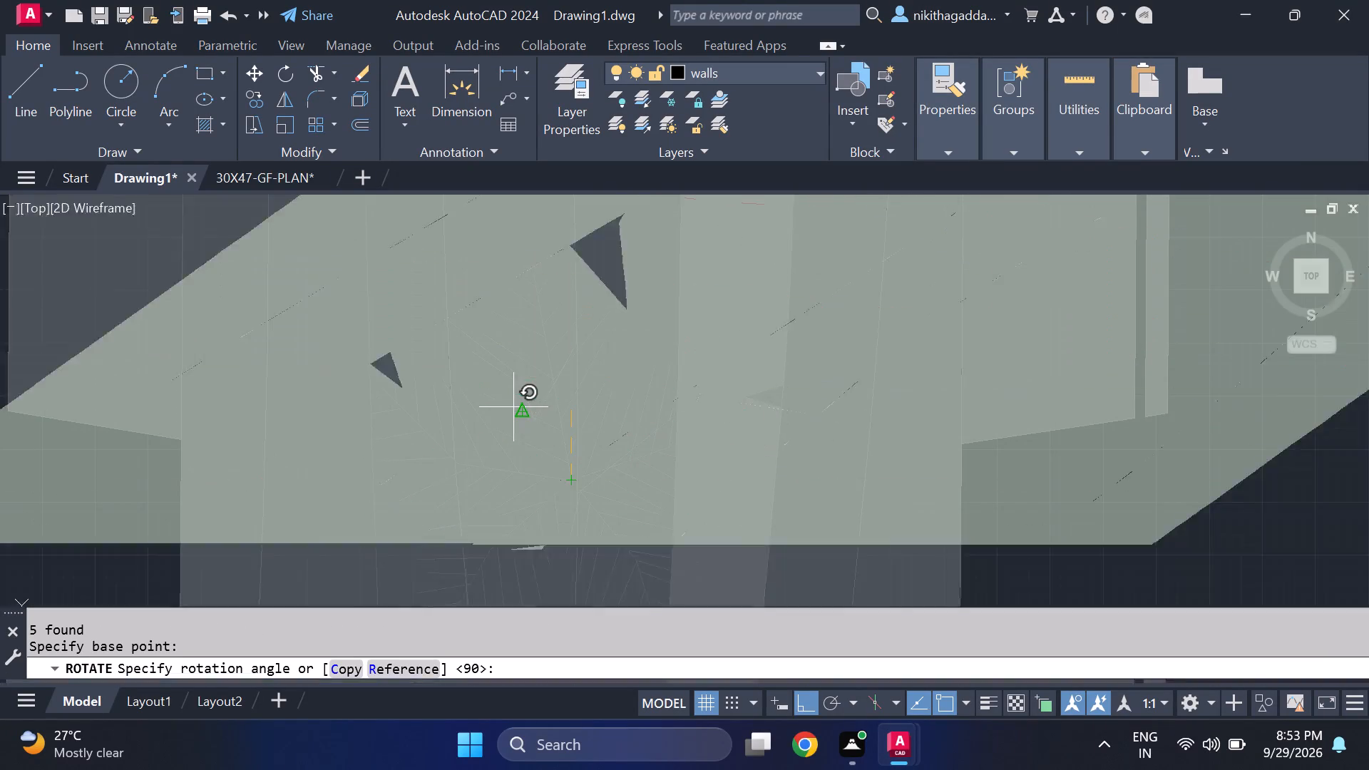
click(513, 407)
scroll(534, 414, down, 3)
scroll(585, 441, down, 3)
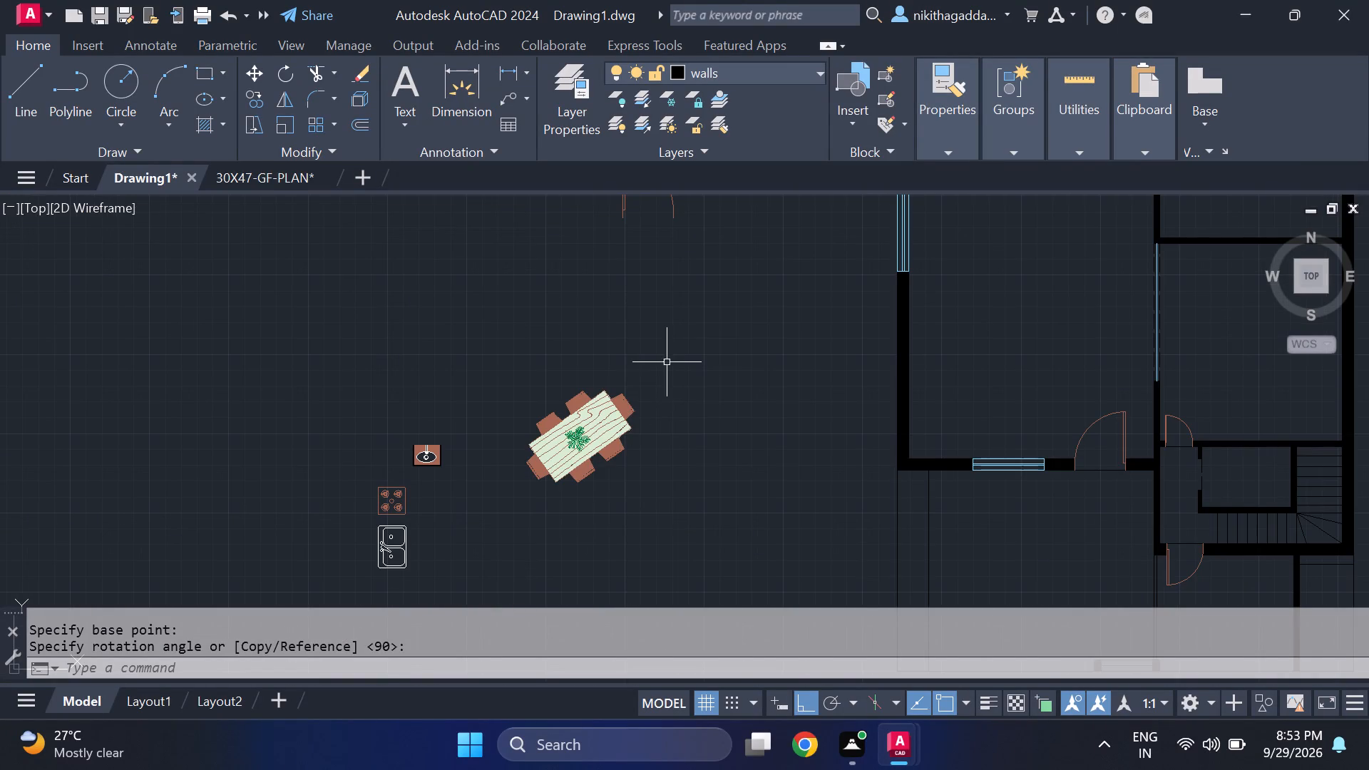
Rotate the slanted dining set about its centre plant with Ortho off until the table's long sides run roughly horizontally.
drag(667, 362, 660, 366)
drag(463, 542, 471, 520)
text(ro)
key(Return)
scroll(545, 450, up, 3)
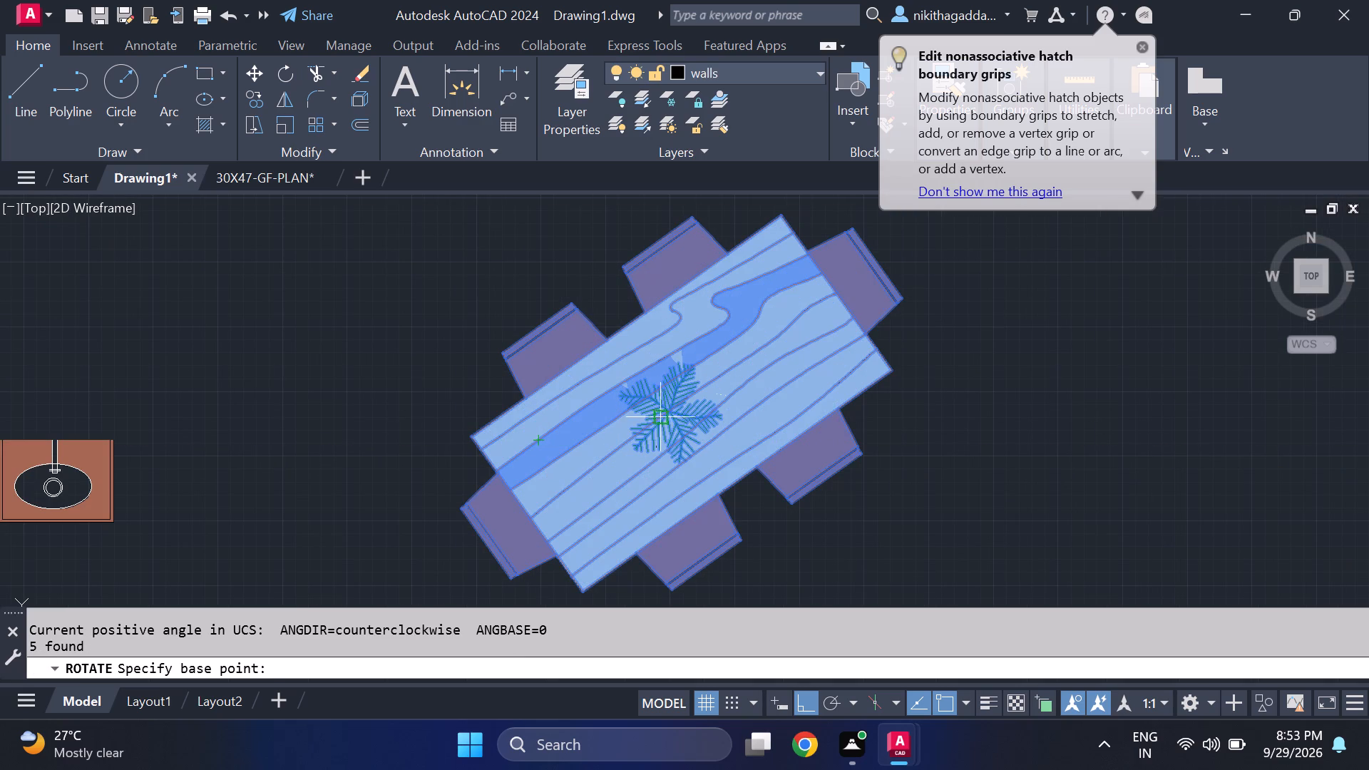
click(664, 413)
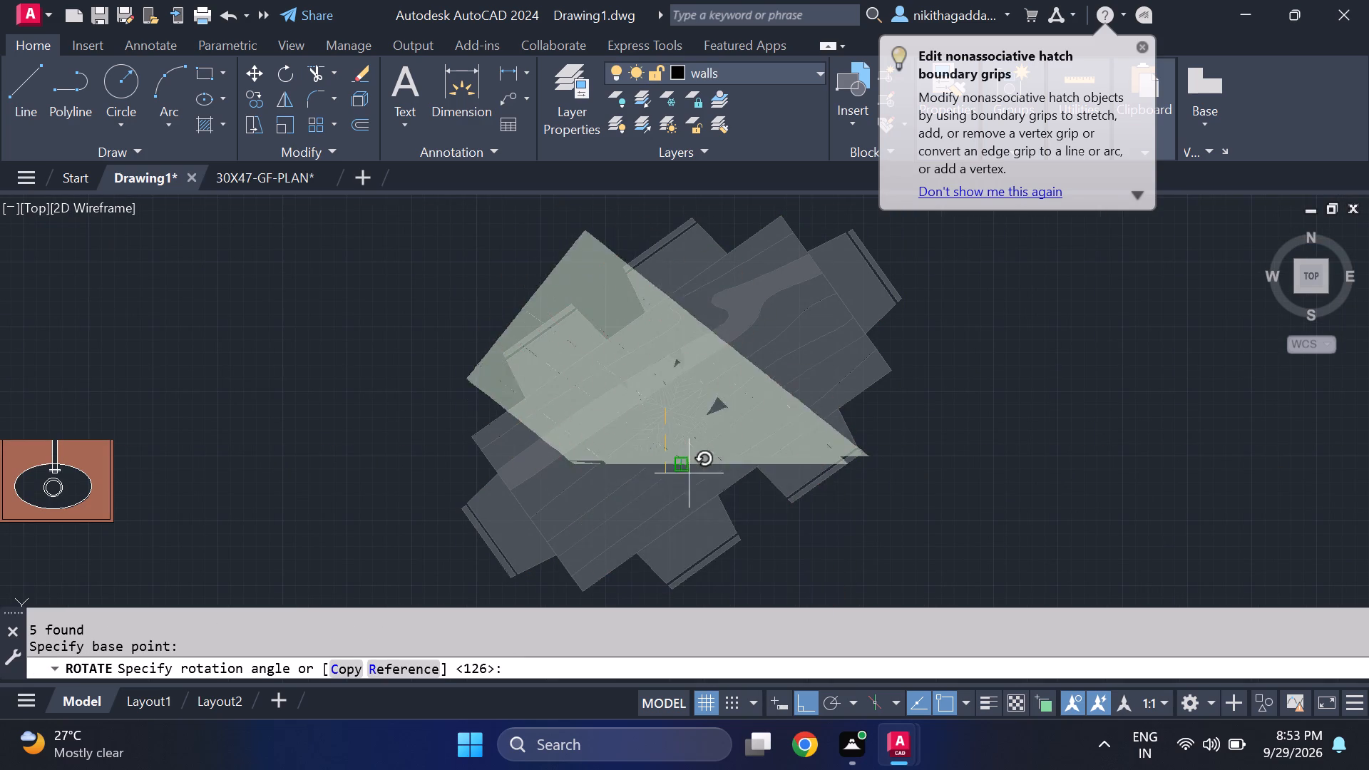
key(F8)
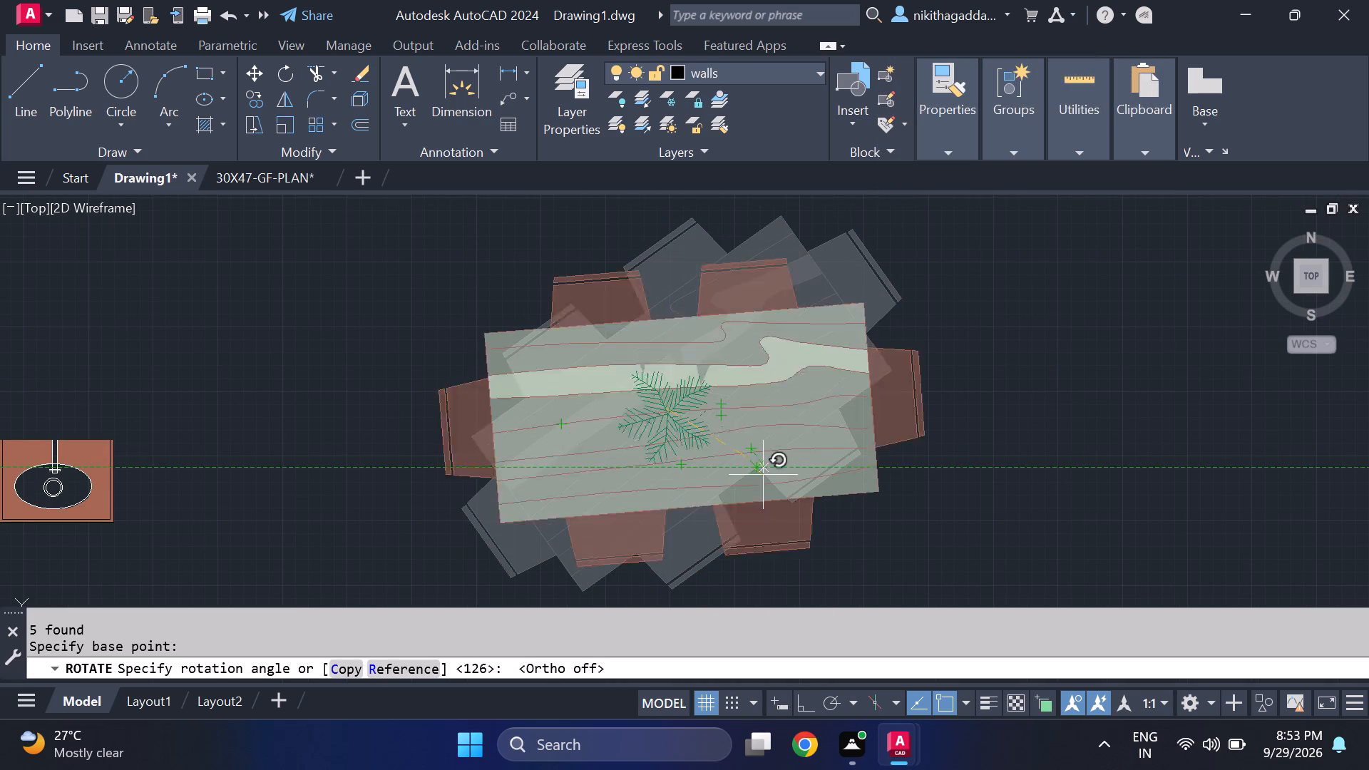
click(765, 482)
scroll(807, 453, down, 3)
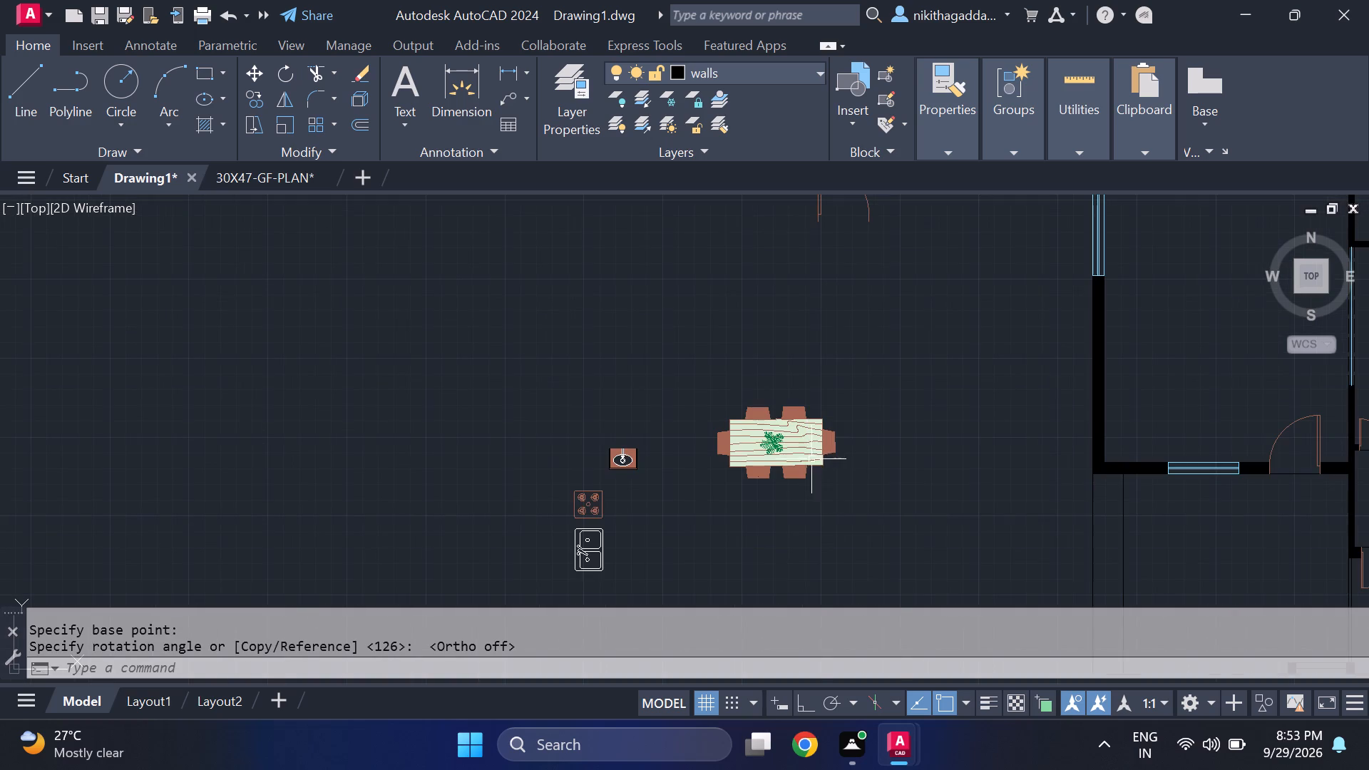
Move the dining set by its plant centre into the northern part of the large west room, near the long west-wall window.
scroll(829, 454, down, 1)
scroll(829, 437, up, 2)
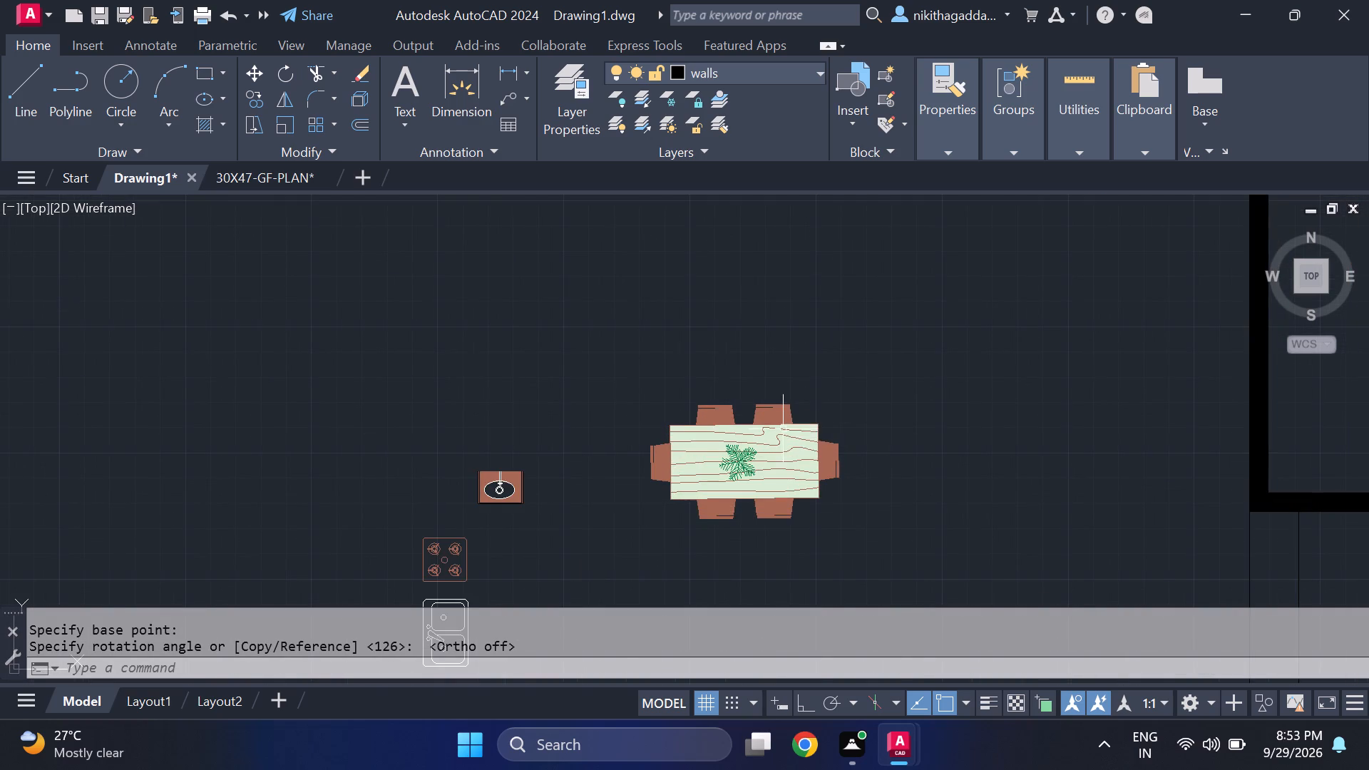
scroll(783, 429, up, 2)
scroll(869, 389, down, 1)
click(959, 321)
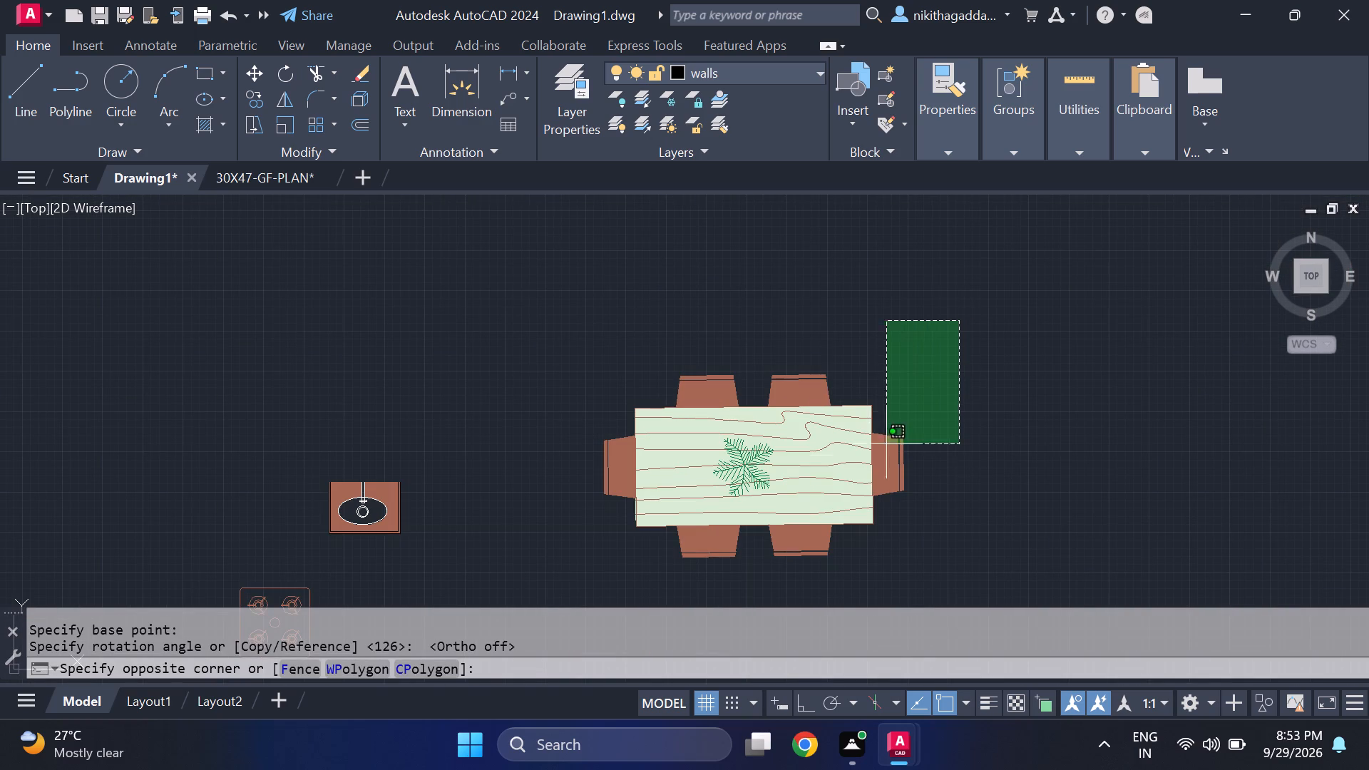
click(571, 565)
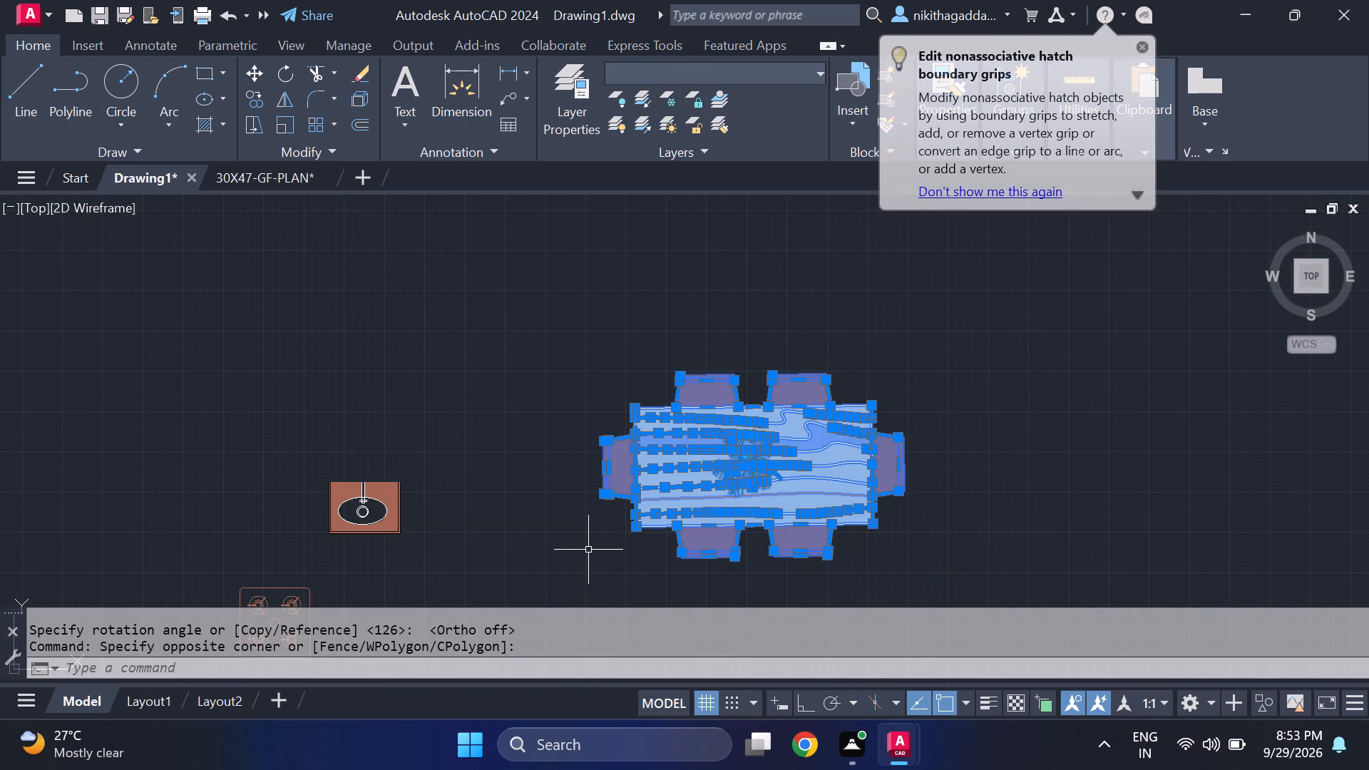
key(m)
key(Return)
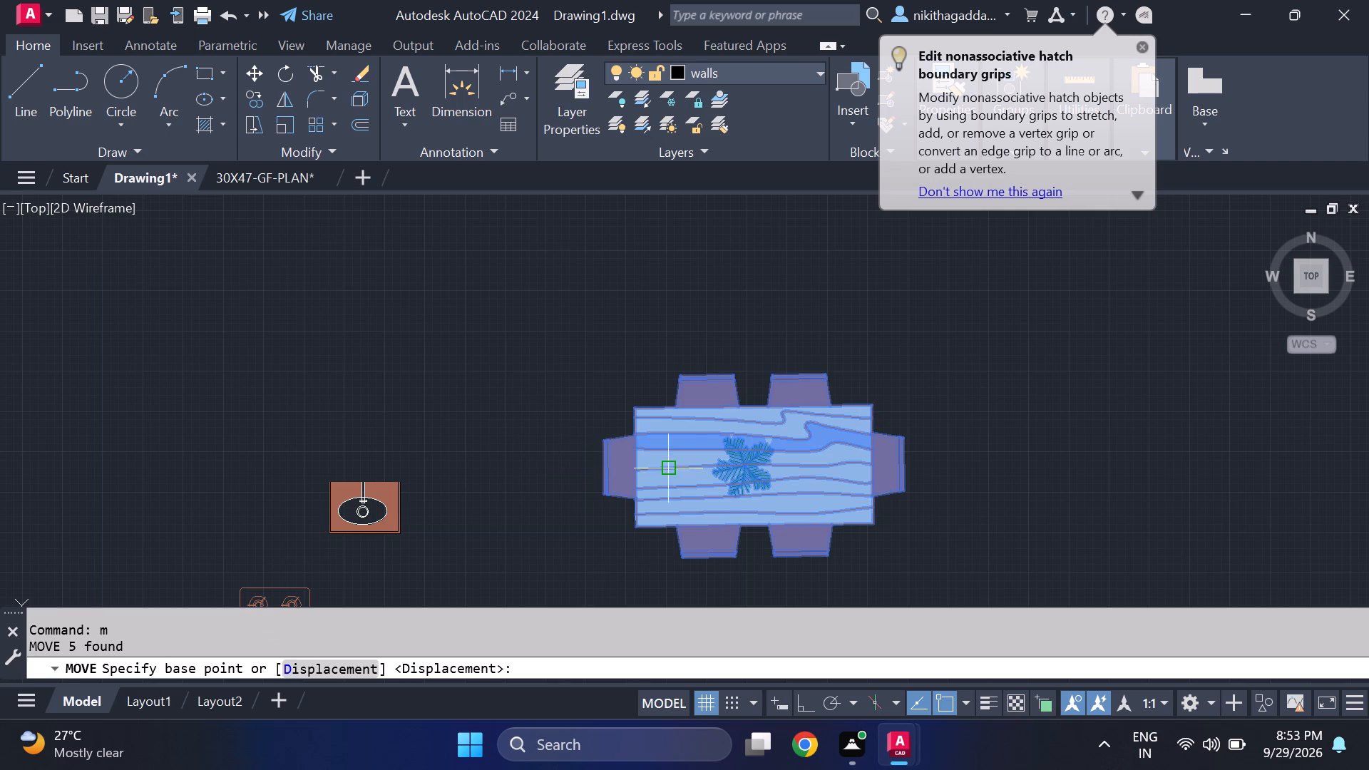
click(745, 466)
scroll(1098, 369, down, 3)
middle_drag(1097, 369, 438, 545)
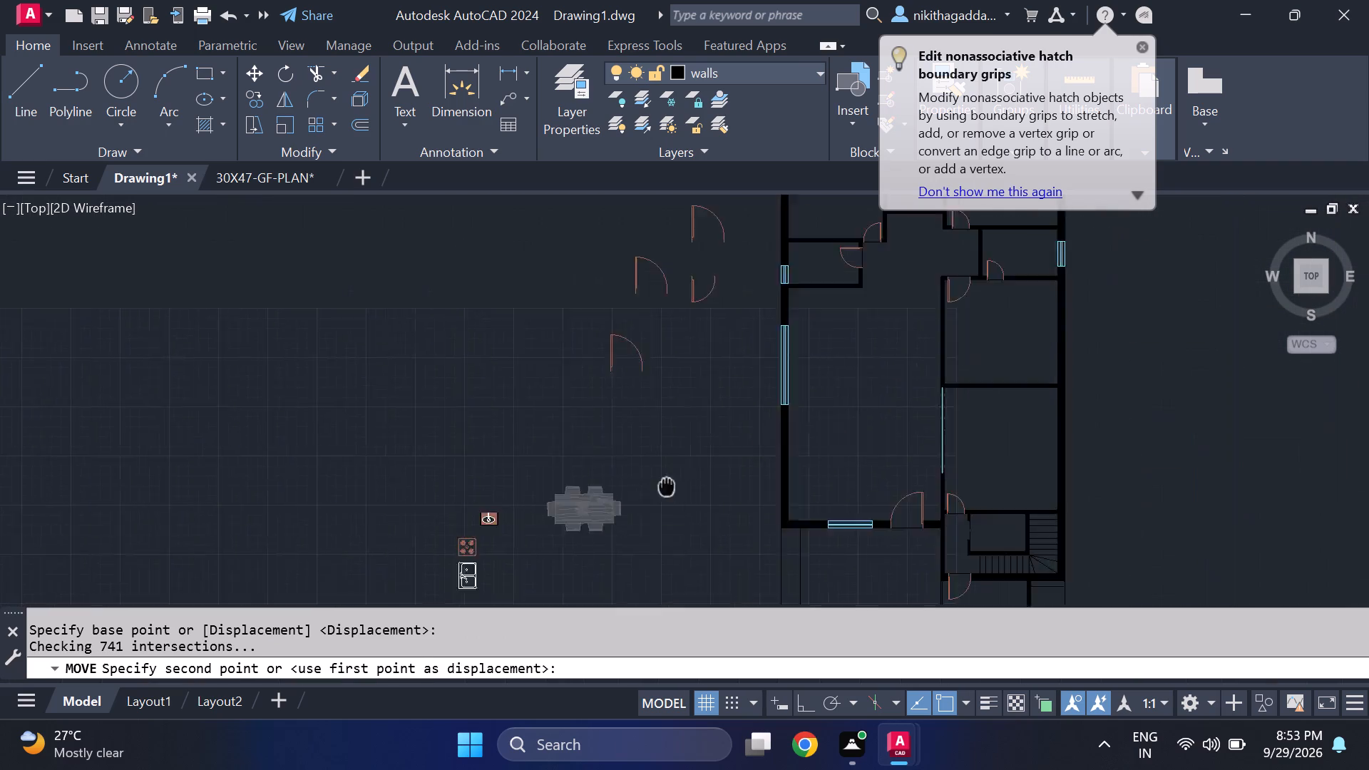
middle_drag(438, 545, 334, 602)
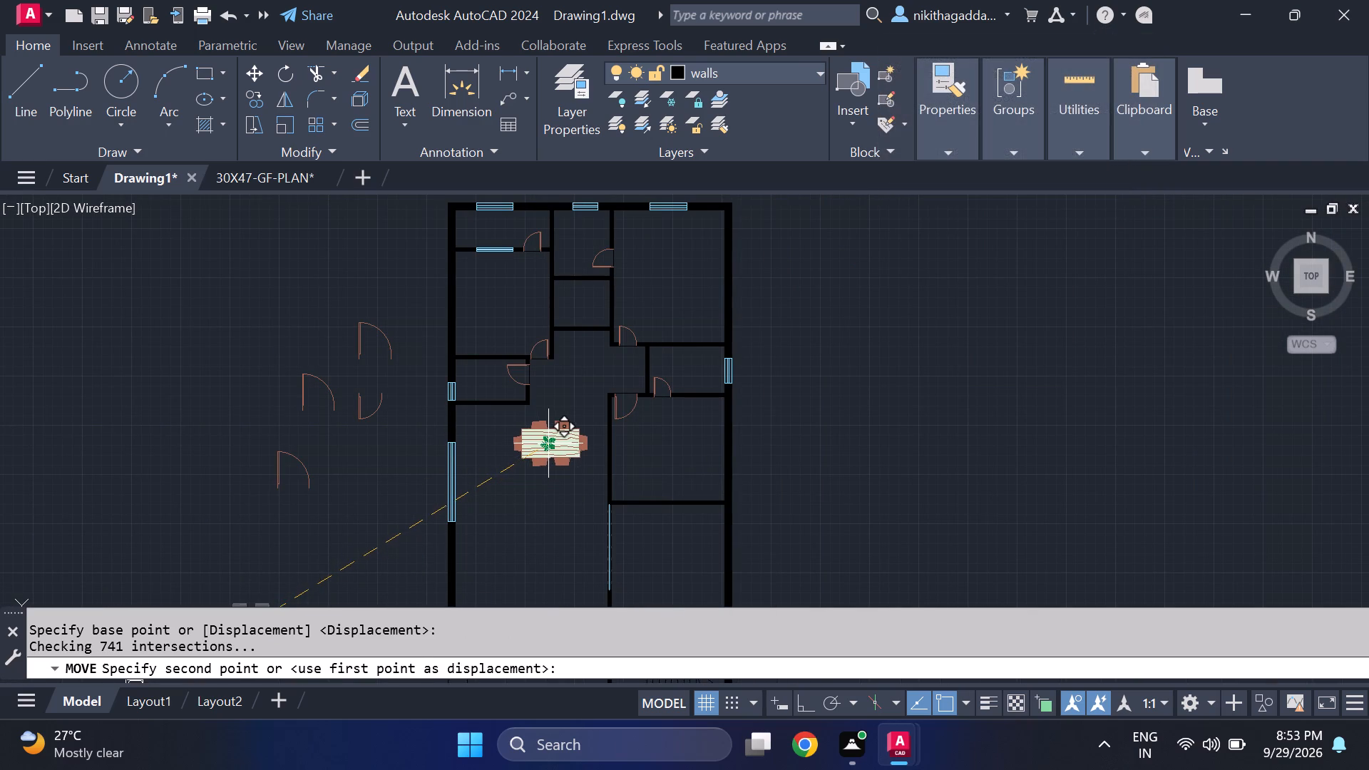
click(527, 449)
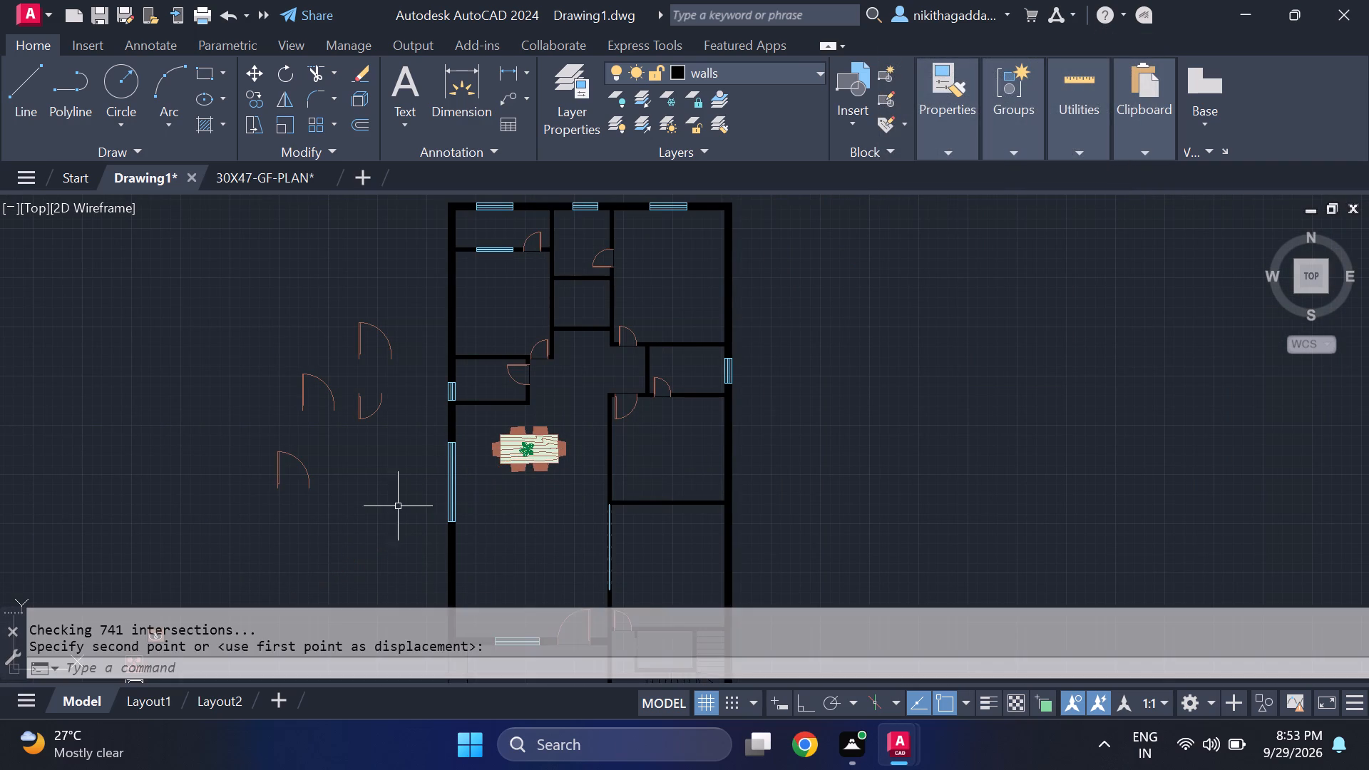
middle_drag(454, 535, 643, 423)
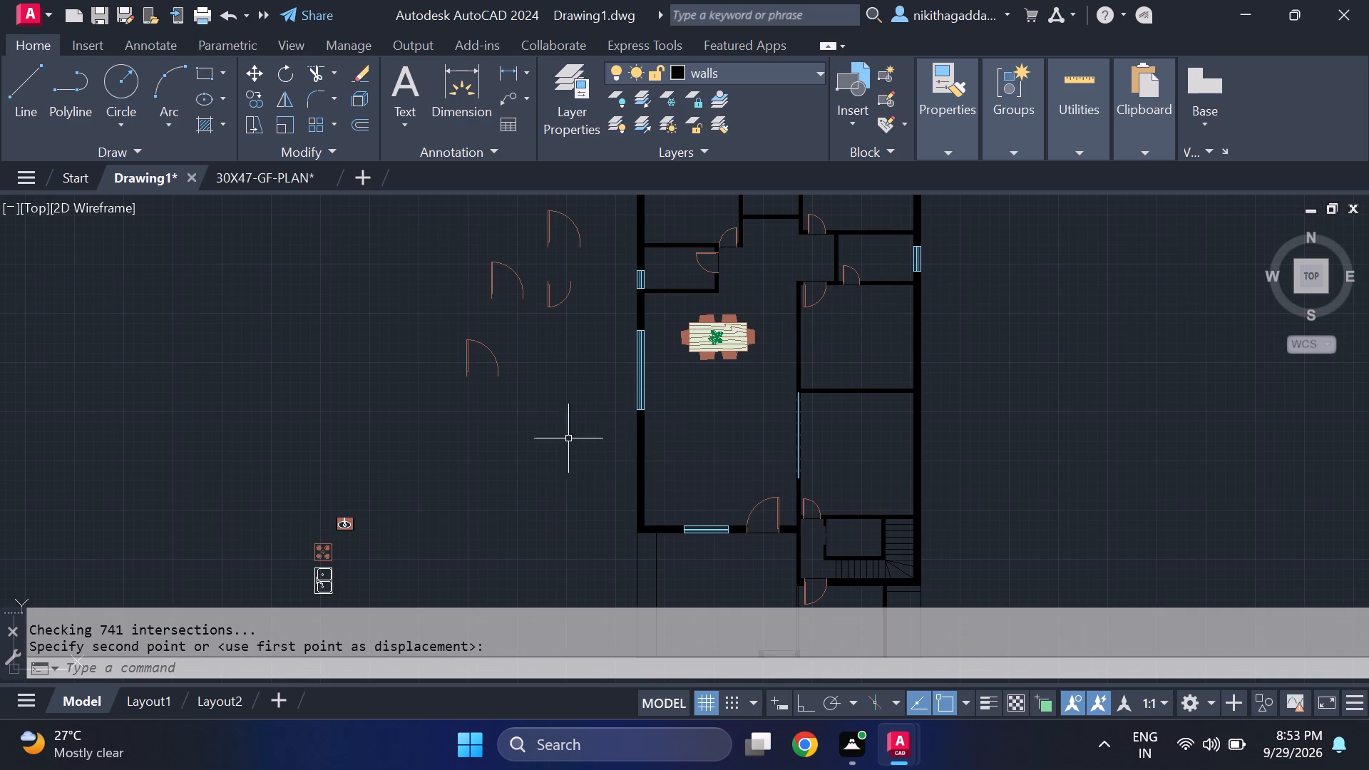
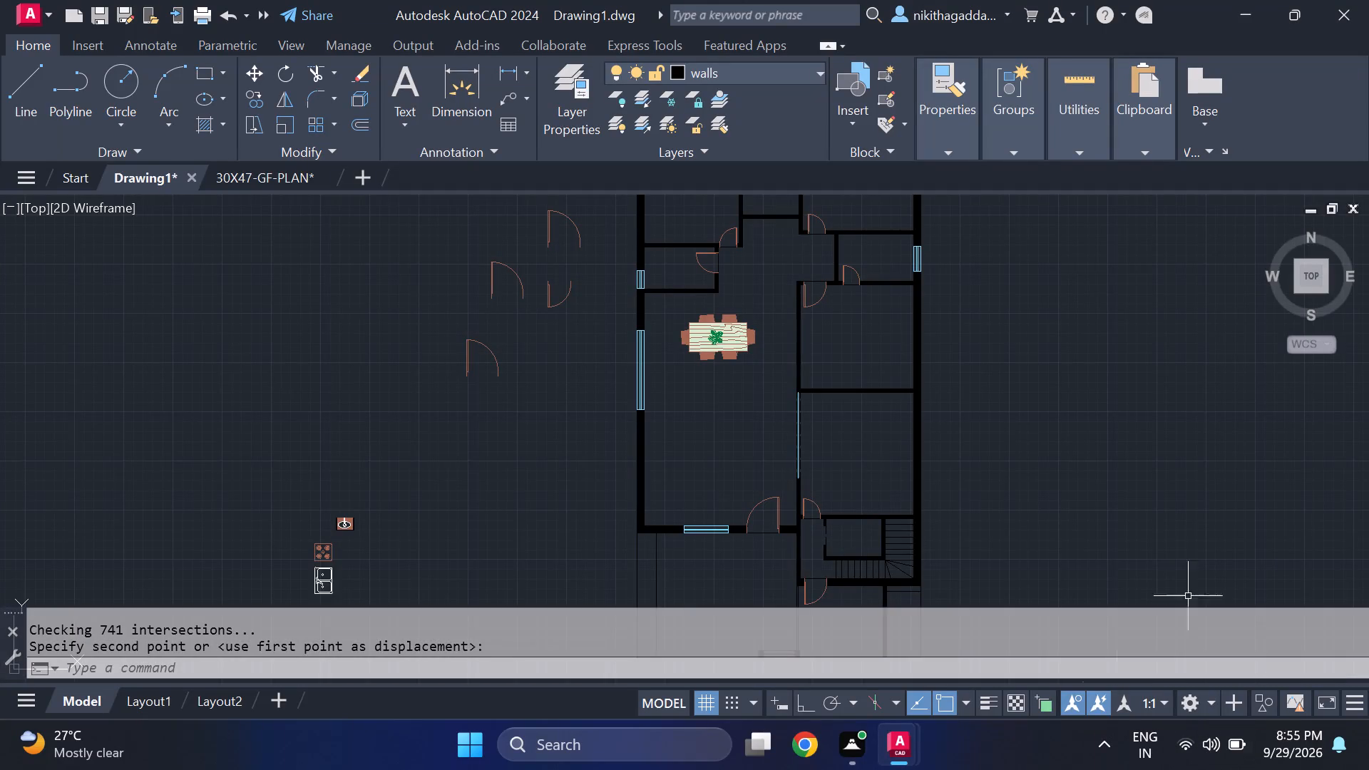
Inspect the floor plan in Drawing1 around the dining table and adjoining rooms, along with the loose fixtures beside it.
middle_drag(1108, 535, 1077, 621)
scroll(1091, 595, up, 1)
scroll(1070, 534, down, 1)
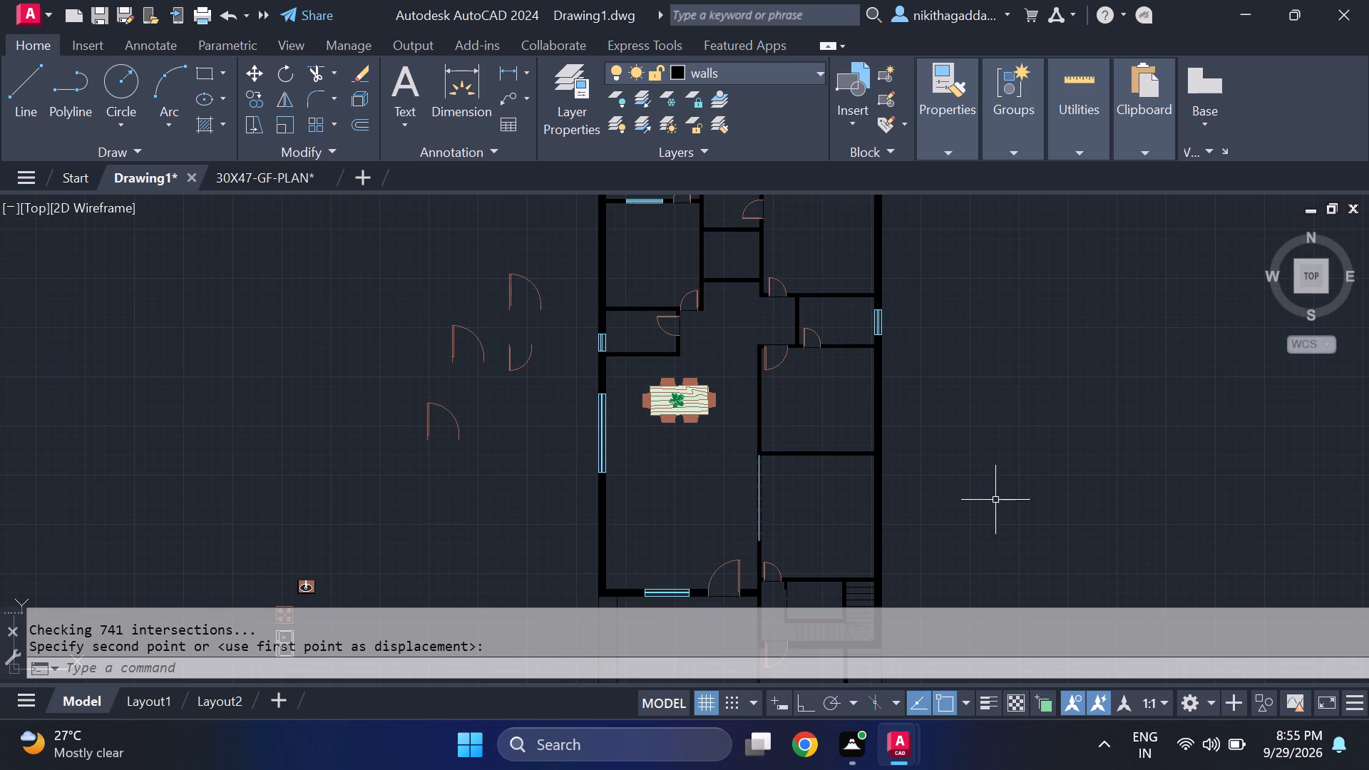
middle_drag(996, 504, 1012, 544)
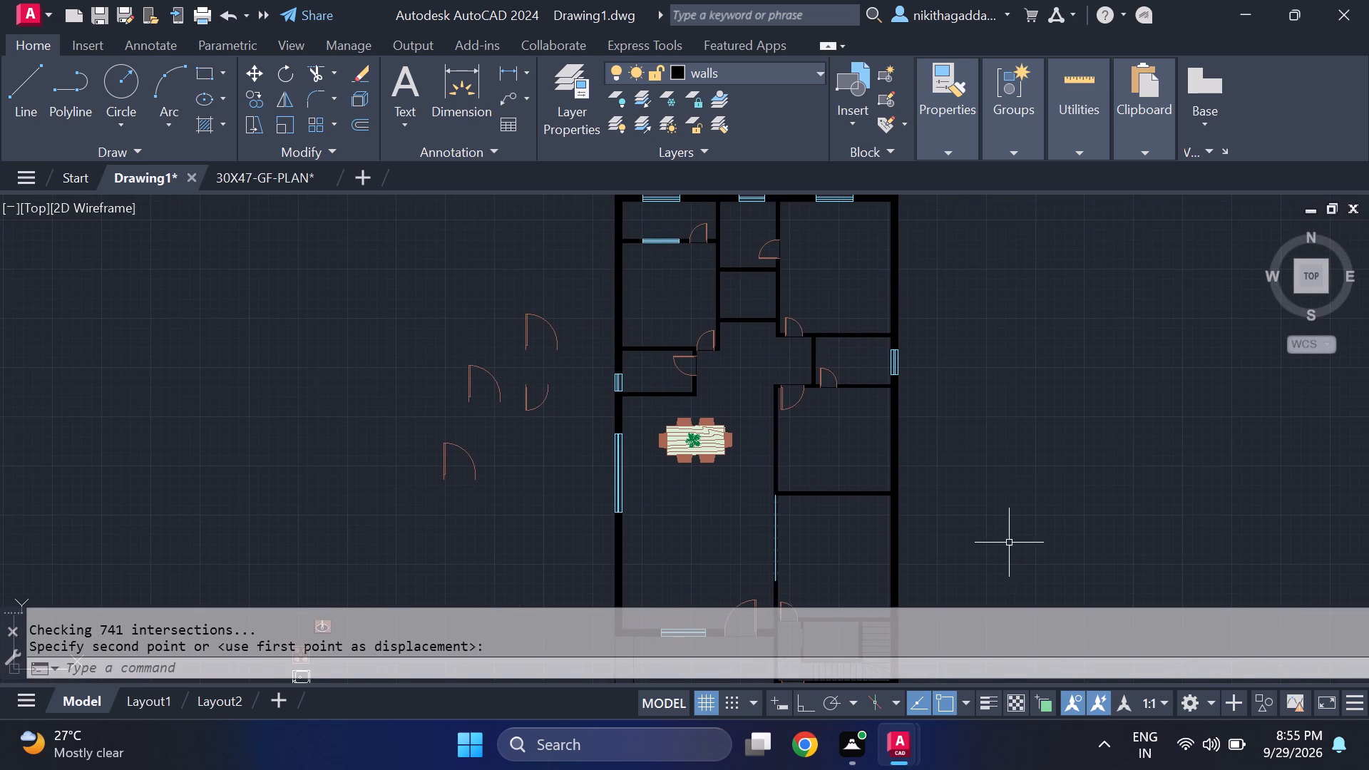
scroll(826, 503, up, 3)
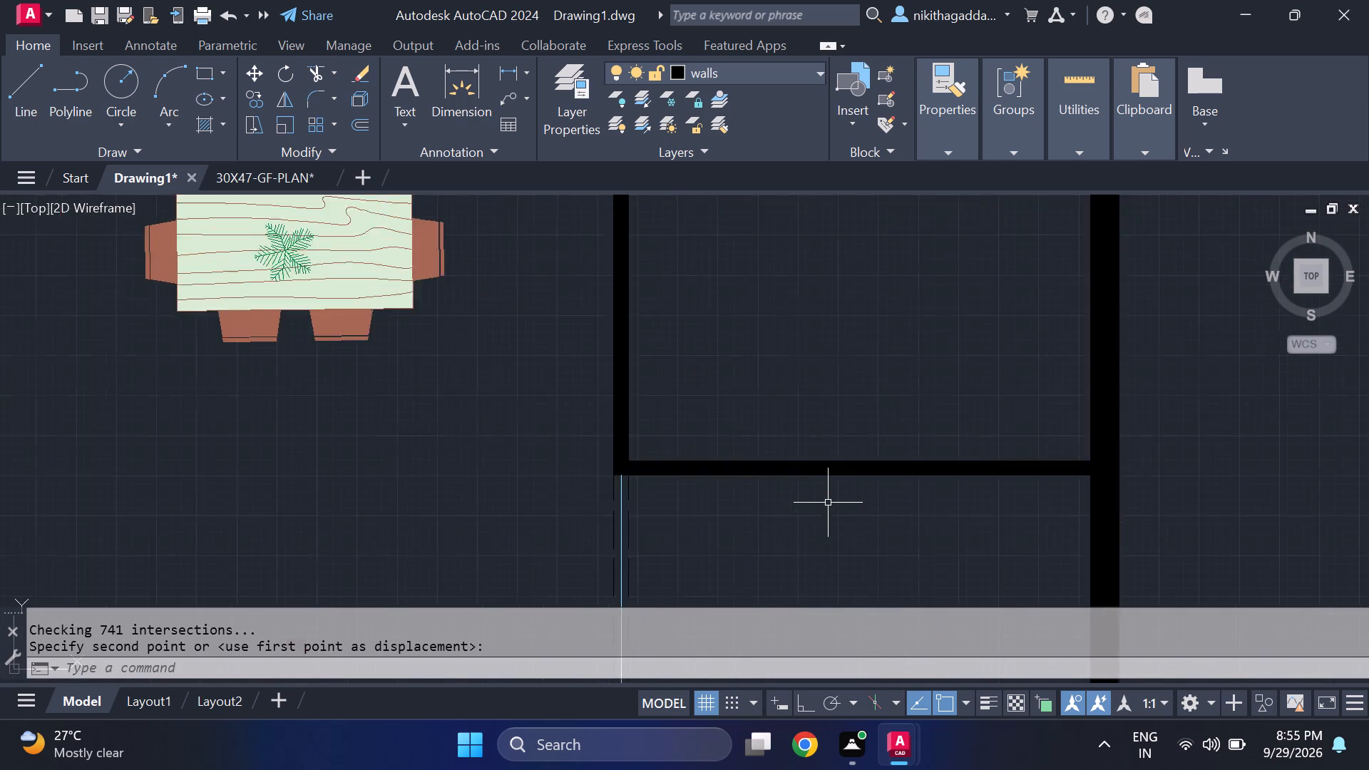
scroll(830, 501, up, 1)
scroll(834, 499, down, 4)
scroll(832, 498, up, 2)
scroll(843, 488, down, 2)
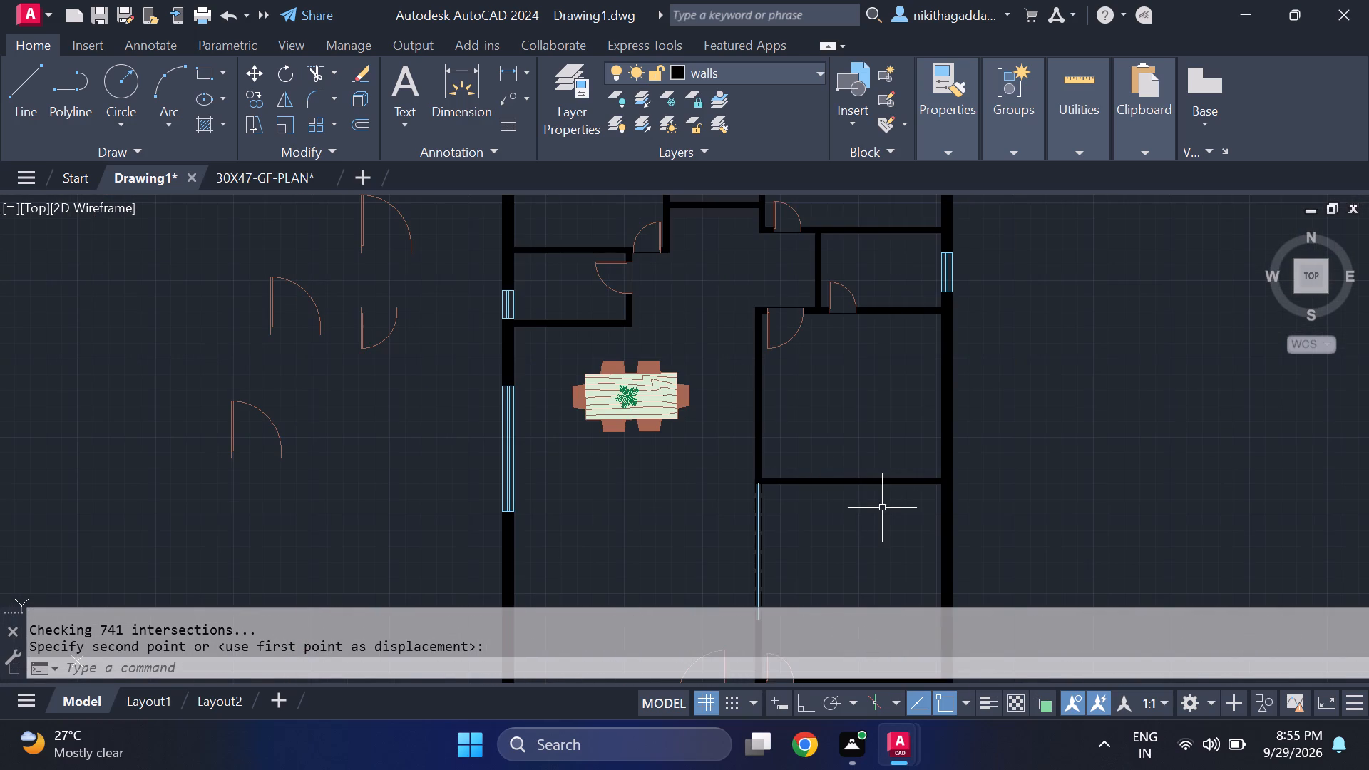
middle_drag(1029, 422, 1061, 406)
scroll(1056, 414, down, 3)
scroll(963, 441, up, 2)
middle_drag(795, 510, 777, 491)
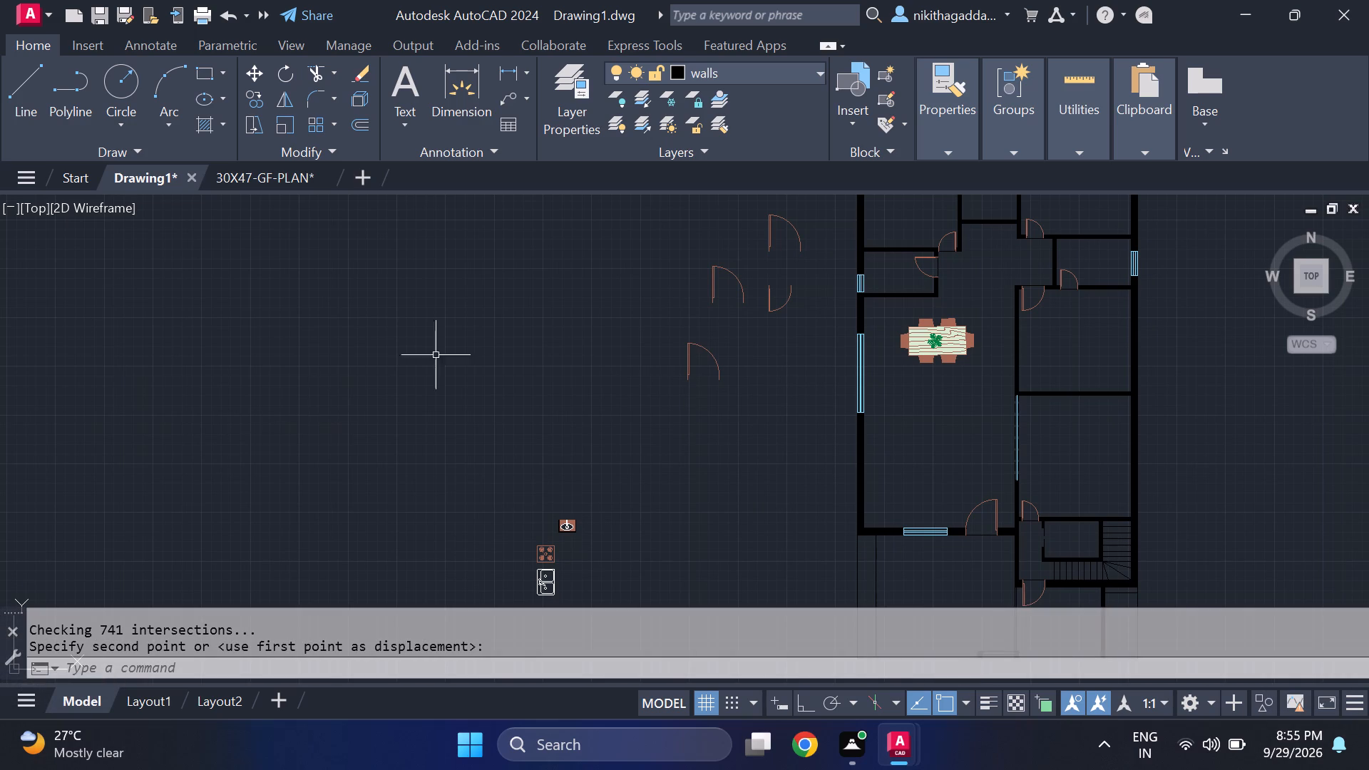
scroll(950, 345, up, 2)
middle_drag(678, 479, 543, 565)
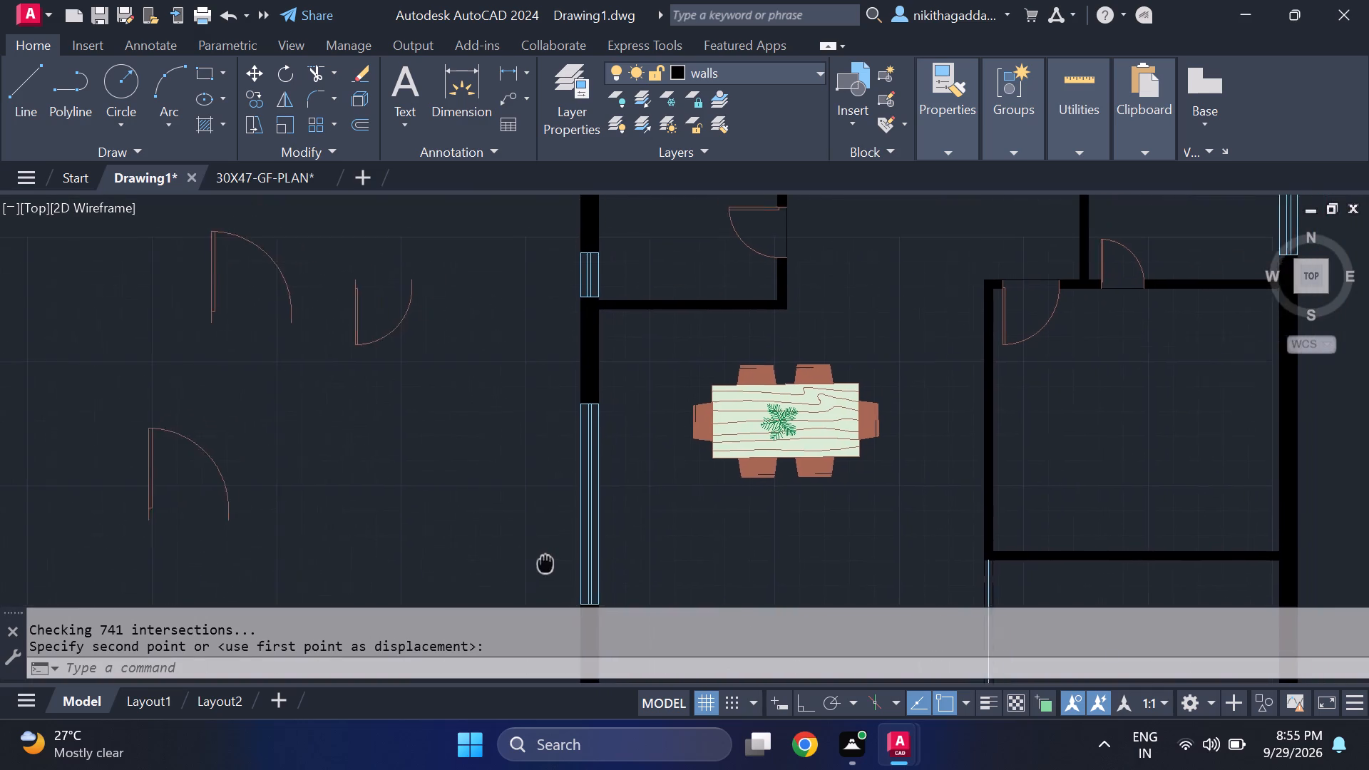
middle_drag(543, 565, 505, 599)
Check the kitchen counter, stove and sink arrangement in the 30X47-GF-PLAN reference drawing.
click(274, 177)
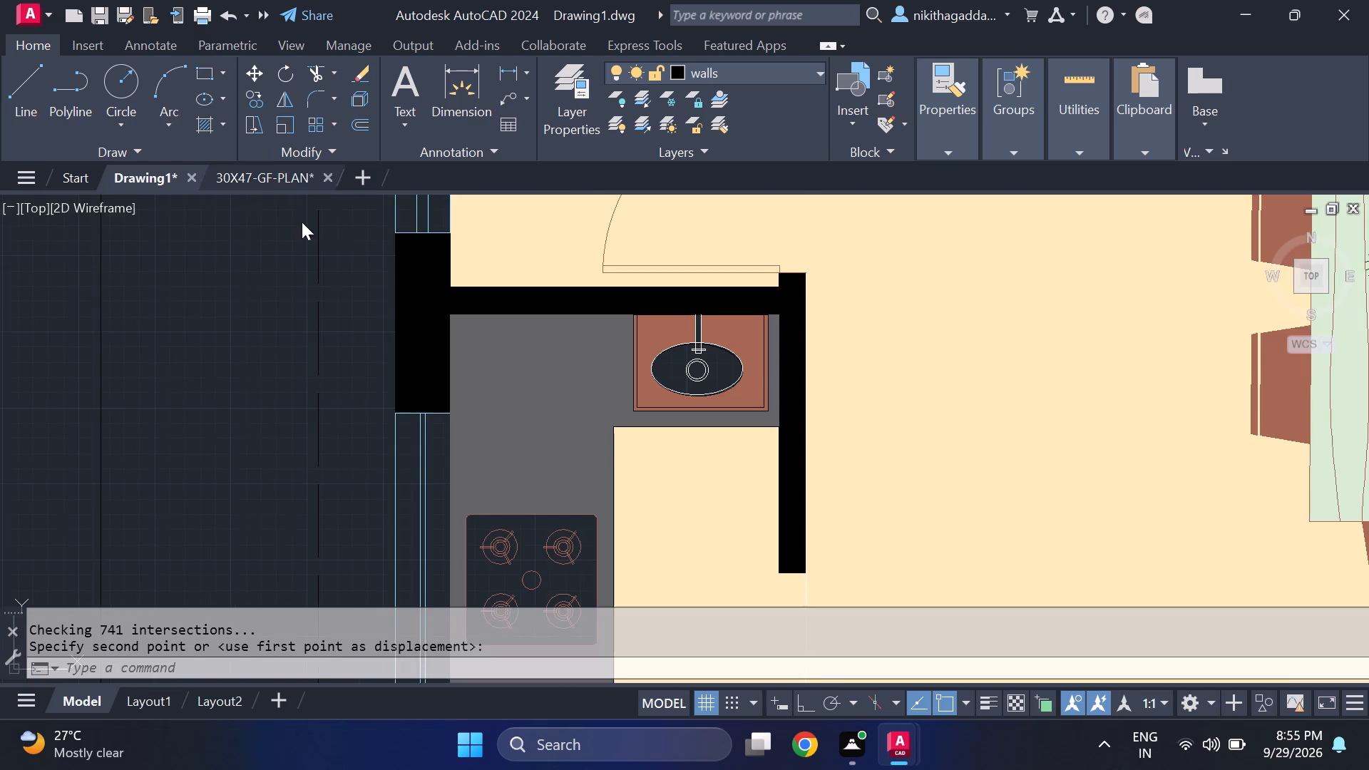
scroll(401, 397, down, 3)
scroll(440, 461, up, 3)
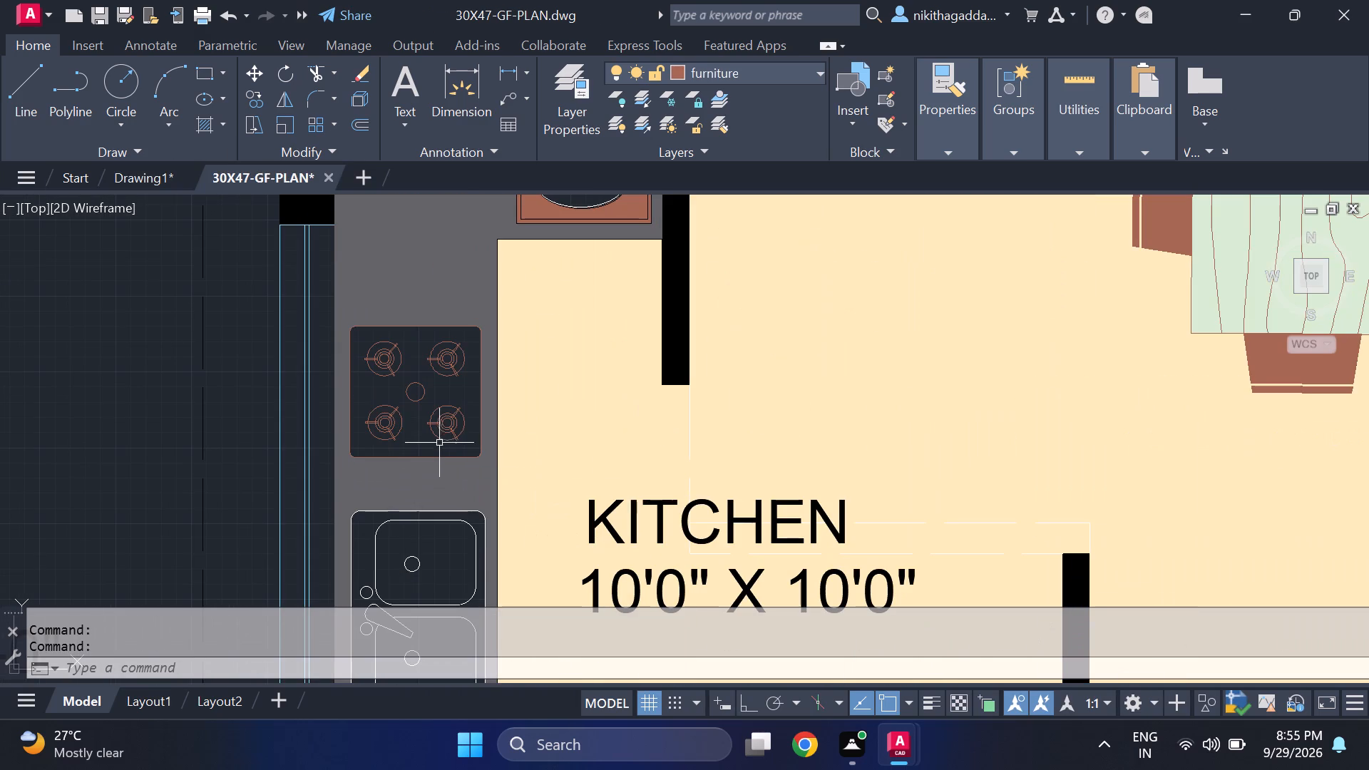
scroll(406, 319, up, 2)
scroll(408, 324, down, 5)
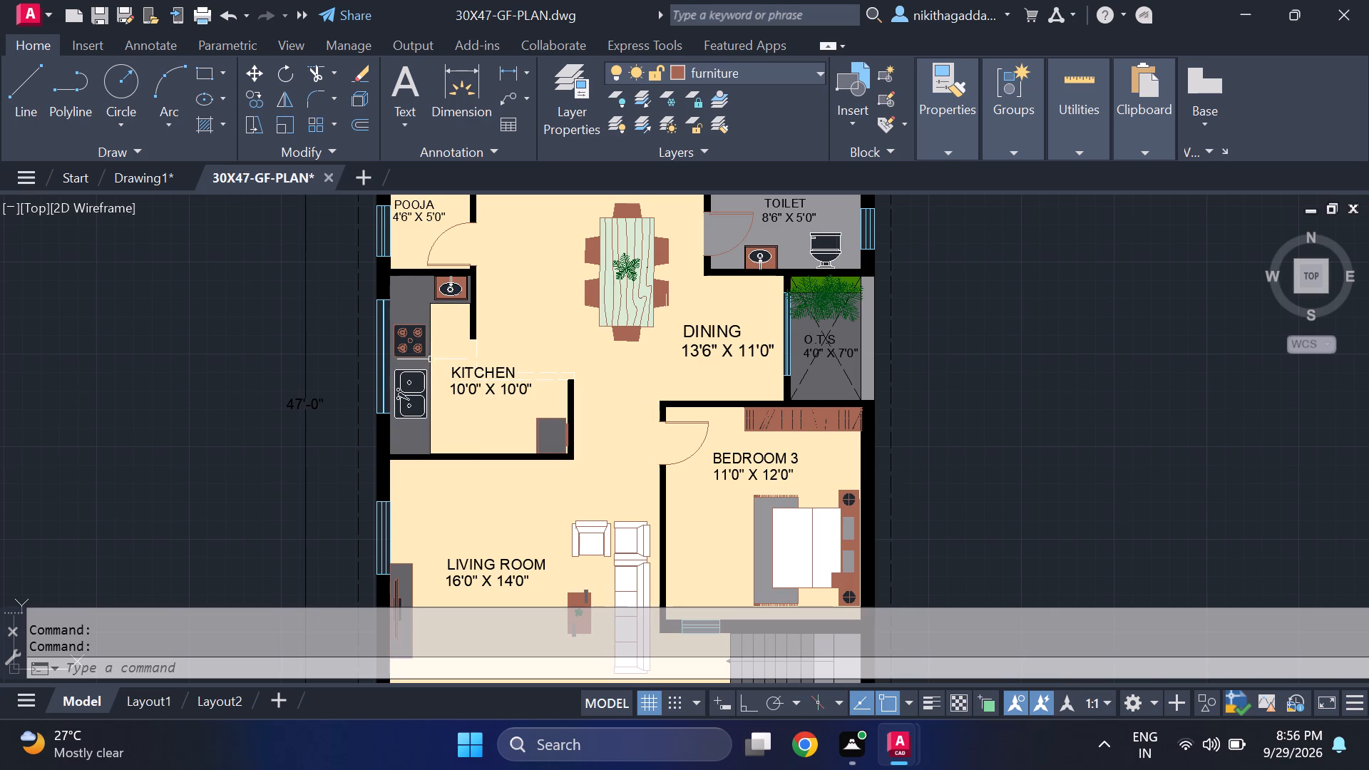
Back in Drawing1, move the four-burner stove by its centre into the kitchen room below the internal window, close to the outer wall.
click(121, 175)
scroll(617, 389, down, 4)
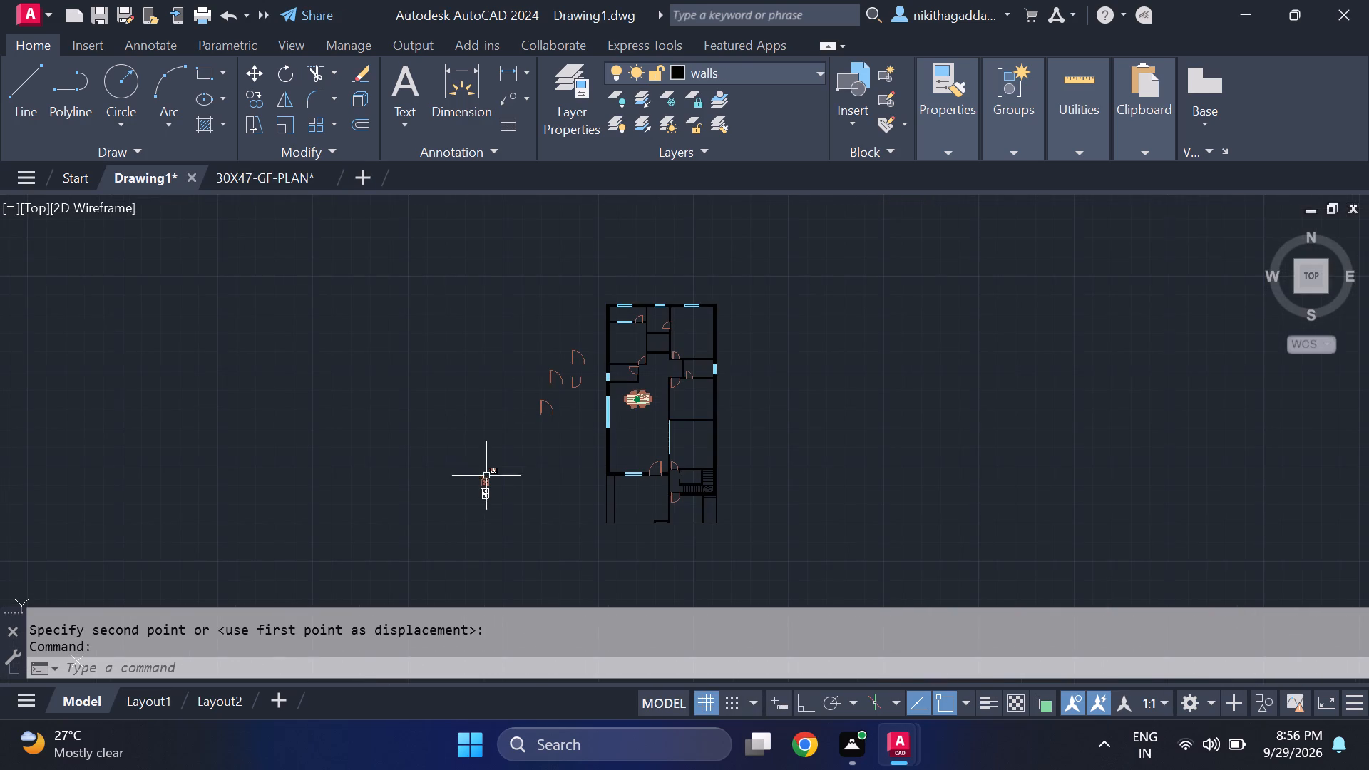
scroll(490, 480, up, 7)
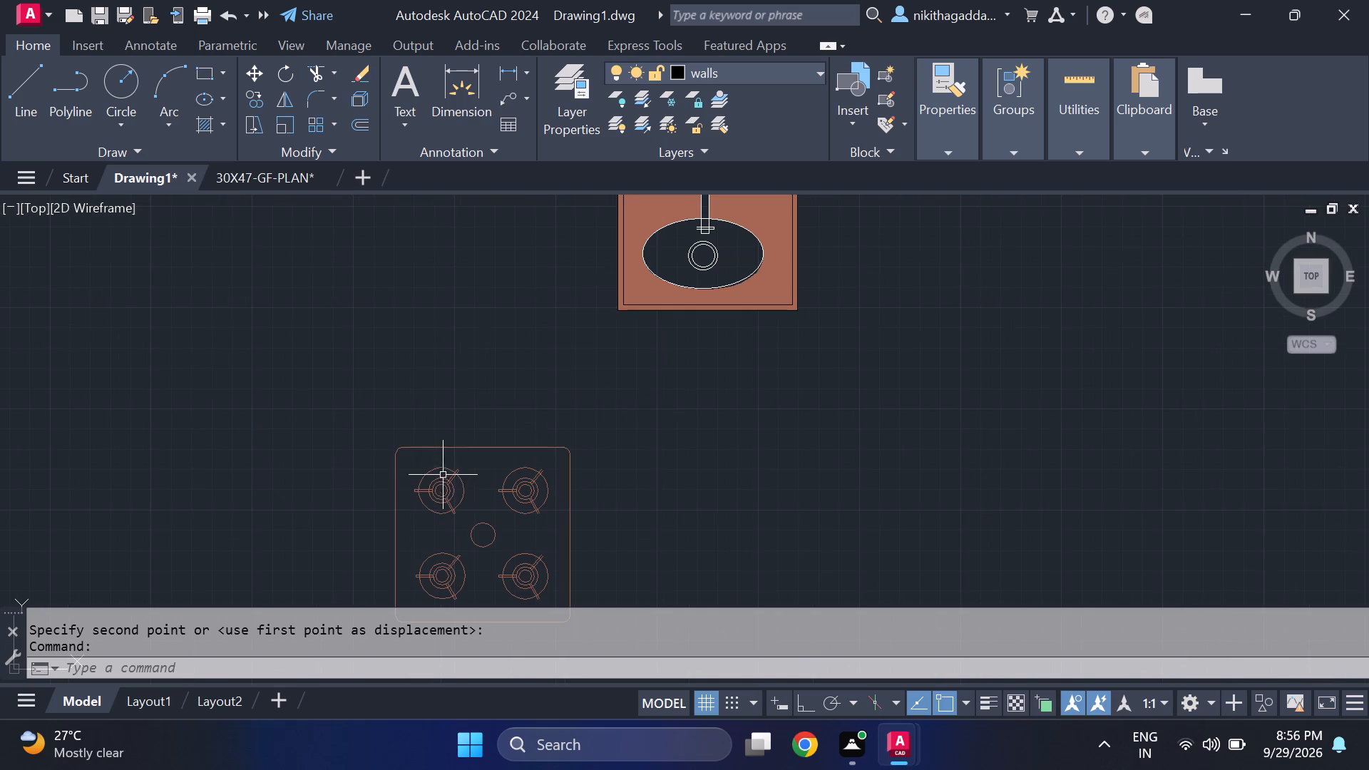
drag(605, 407, 590, 414)
click(322, 547)
scroll(496, 528, down, 4)
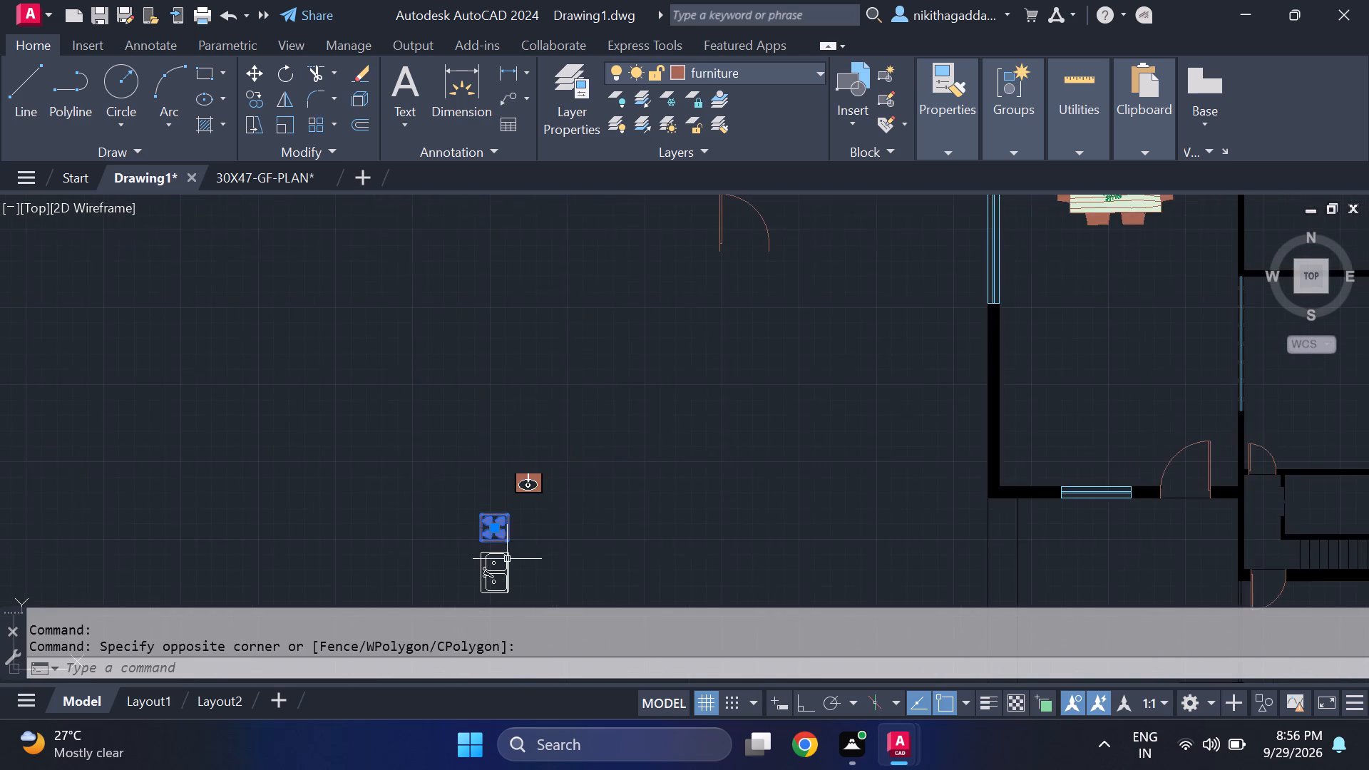
scroll(507, 558, up, 4)
key(m)
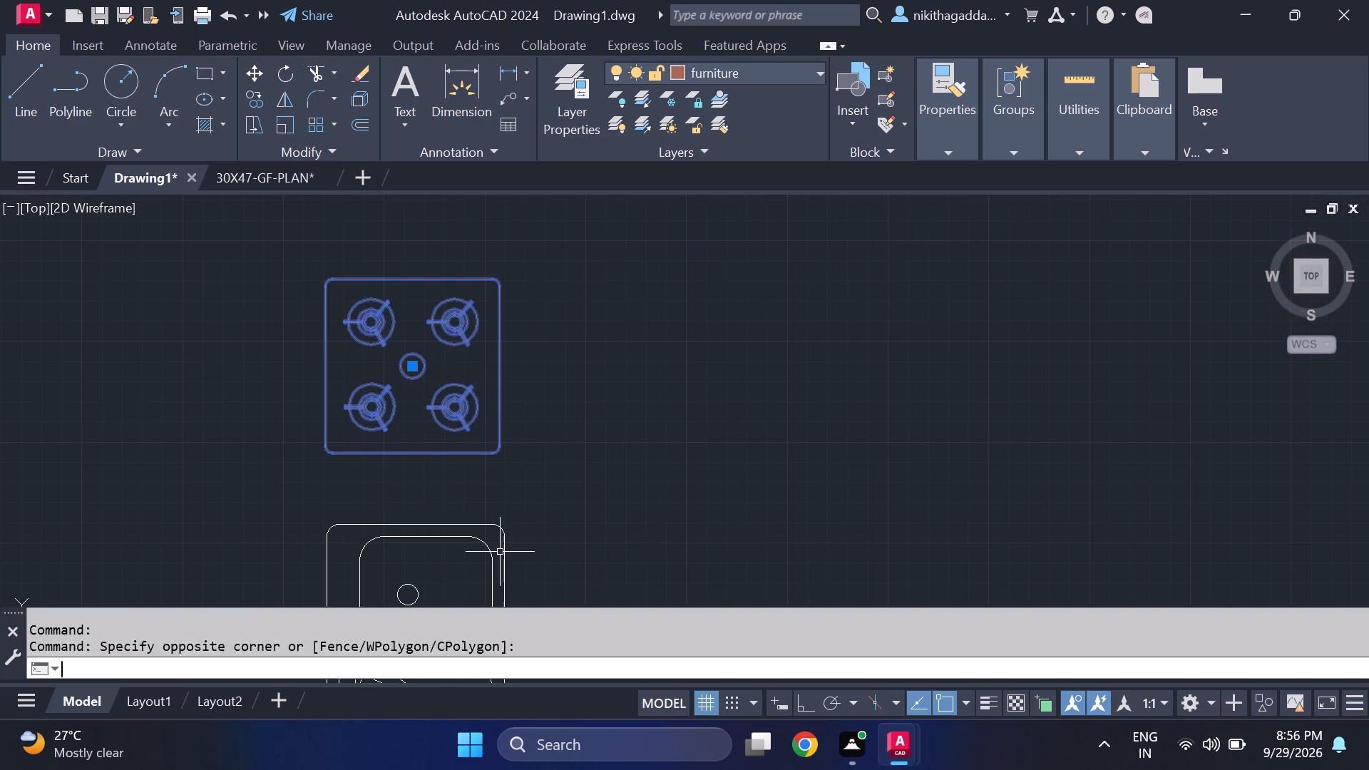
key(Return)
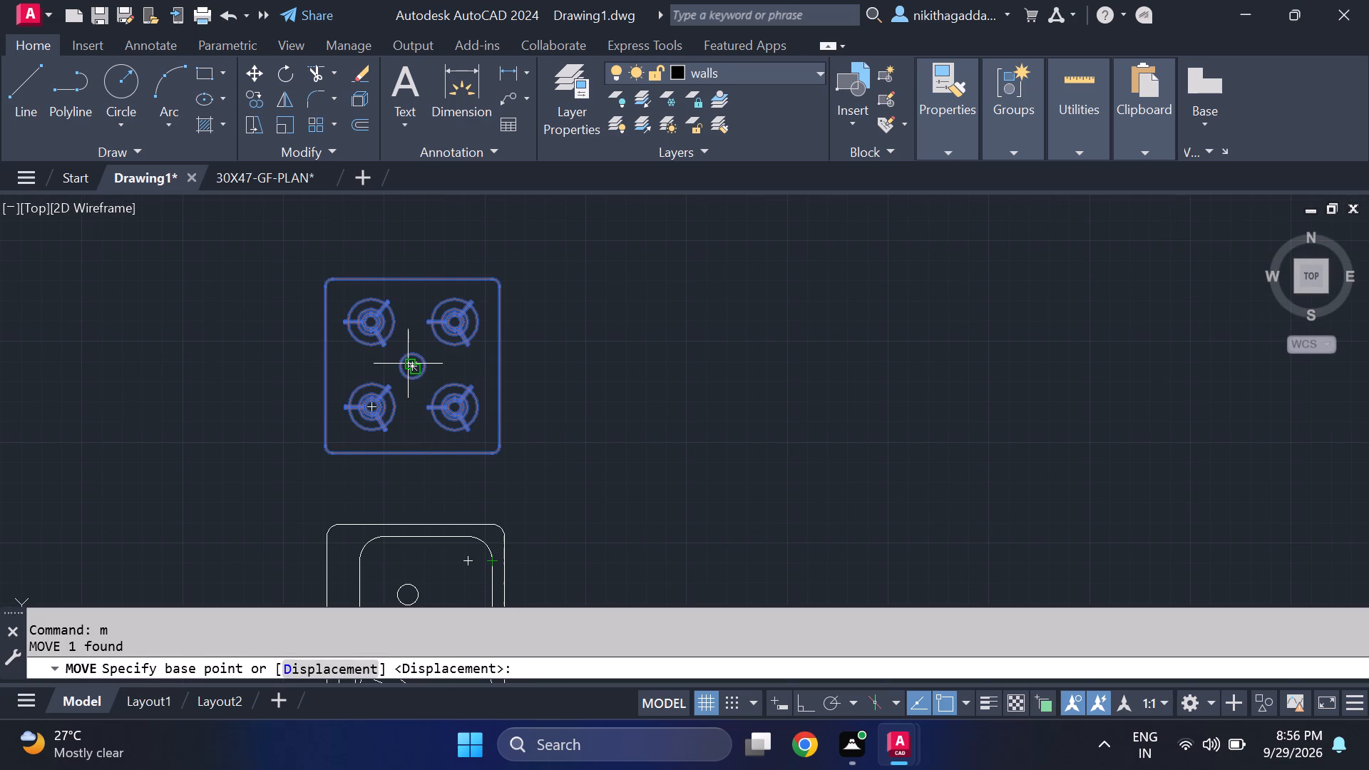
click(408, 364)
scroll(660, 314, down, 4)
middle_drag(667, 322, 580, 492)
middle_drag(845, 345, 625, 550)
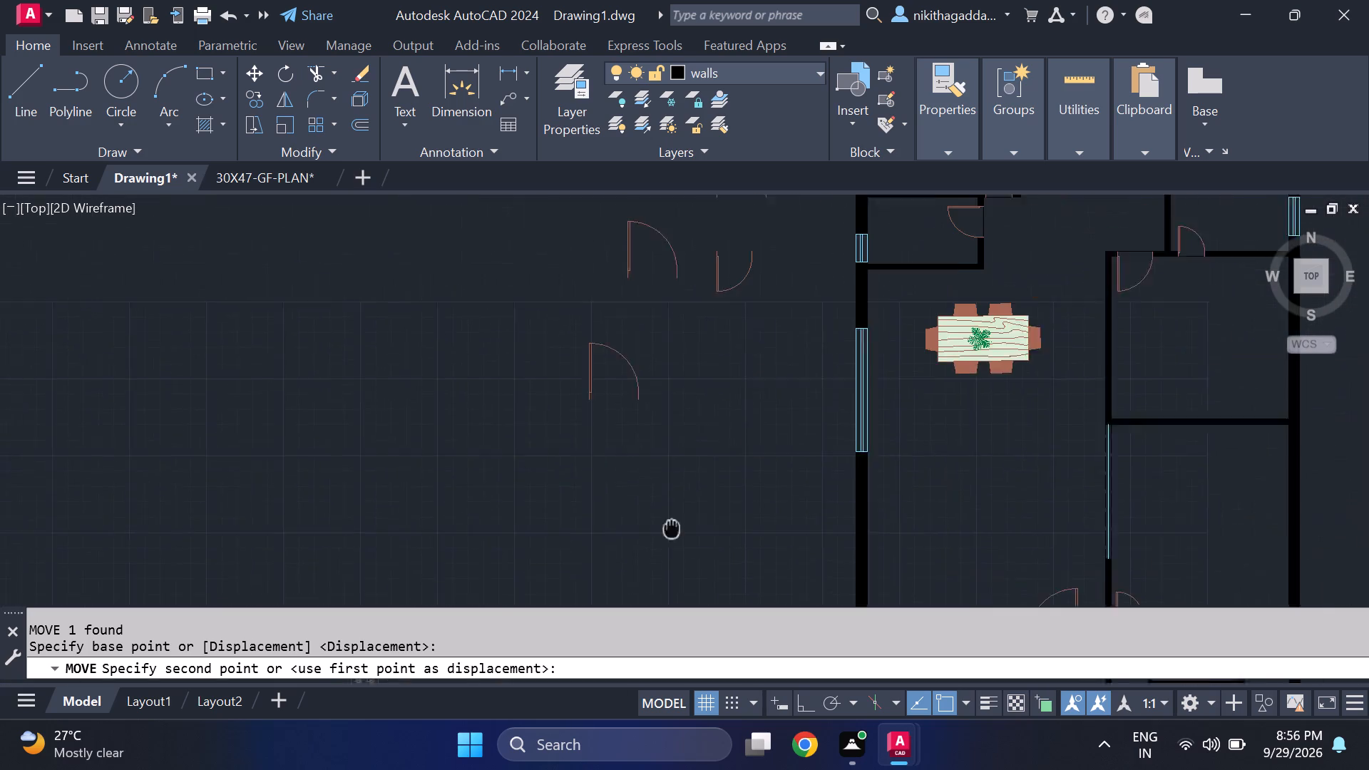
middle_drag(625, 550, 640, 545)
middle_drag(734, 403, 529, 550)
scroll(667, 386, up, 2)
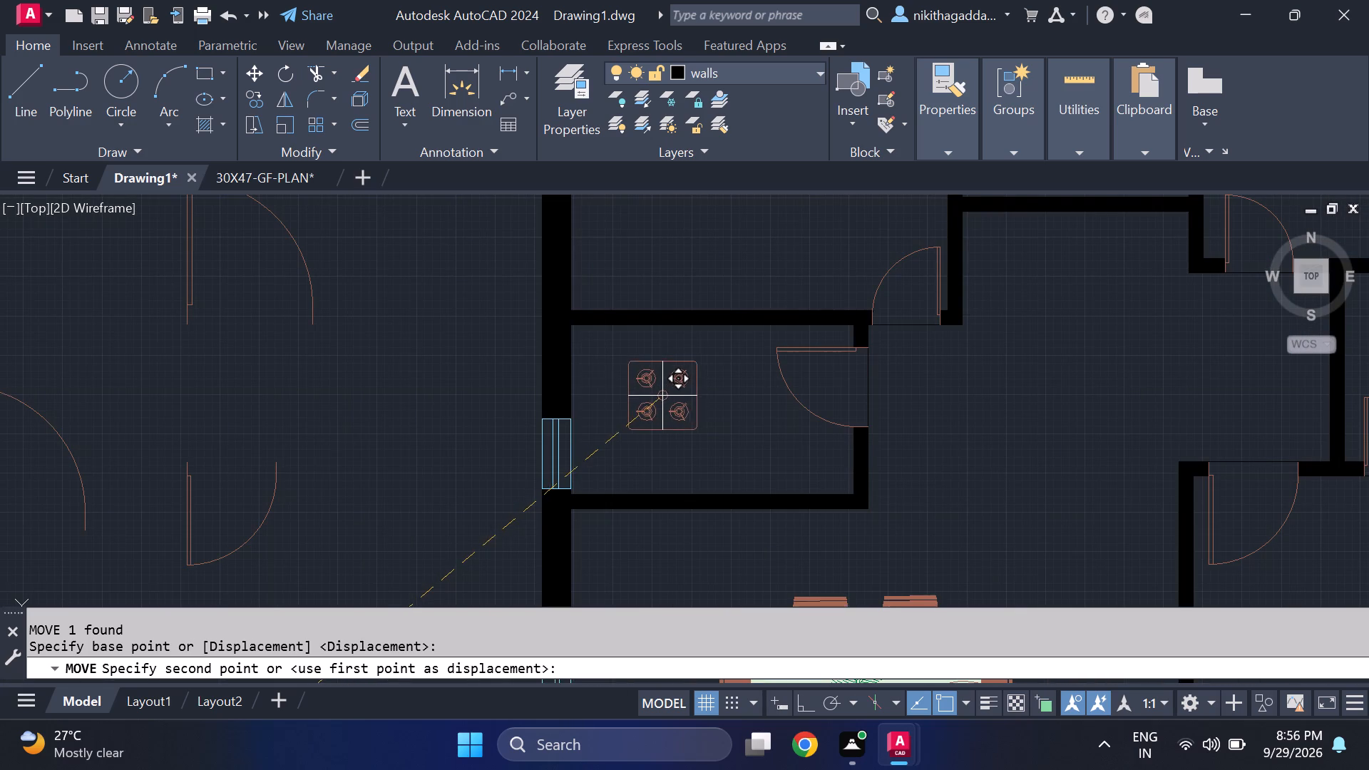
scroll(626, 432, up, 1)
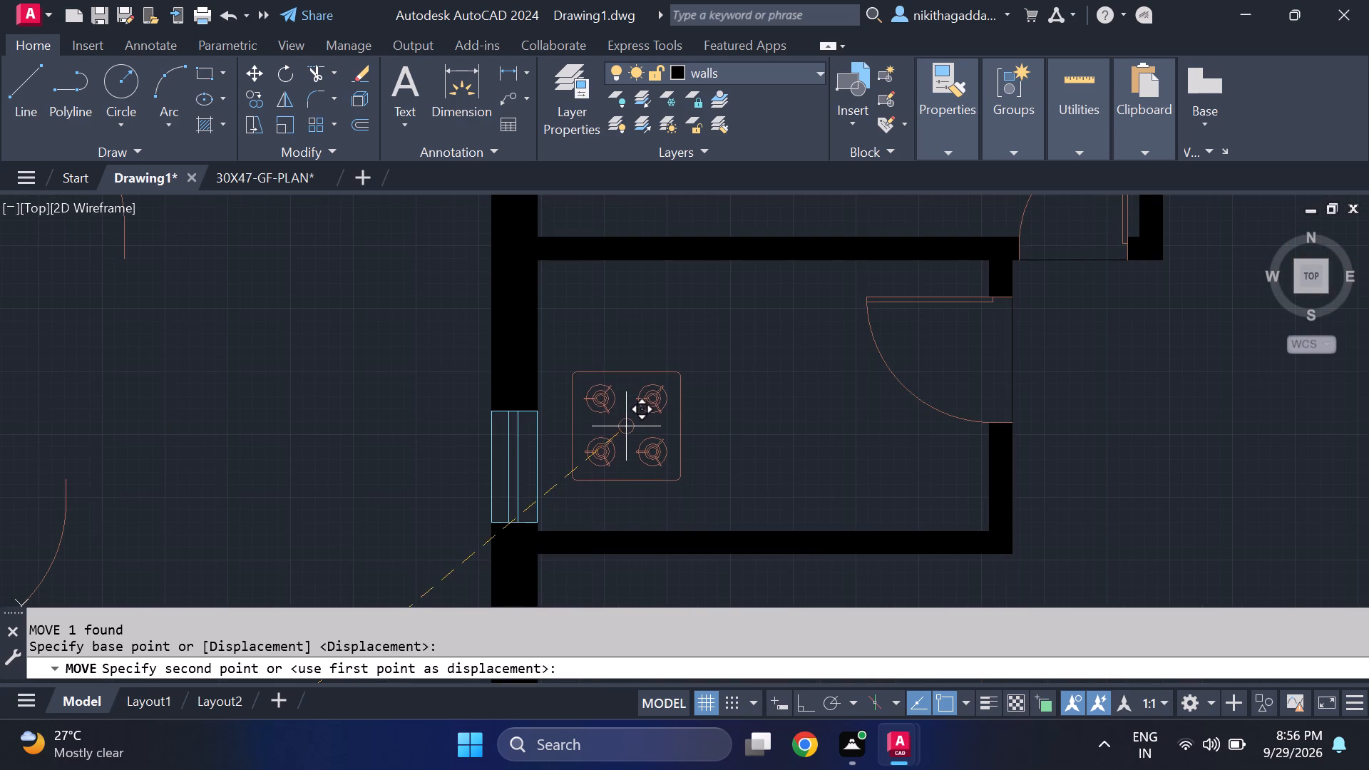
scroll(626, 426, down, 4)
scroll(641, 349, up, 3)
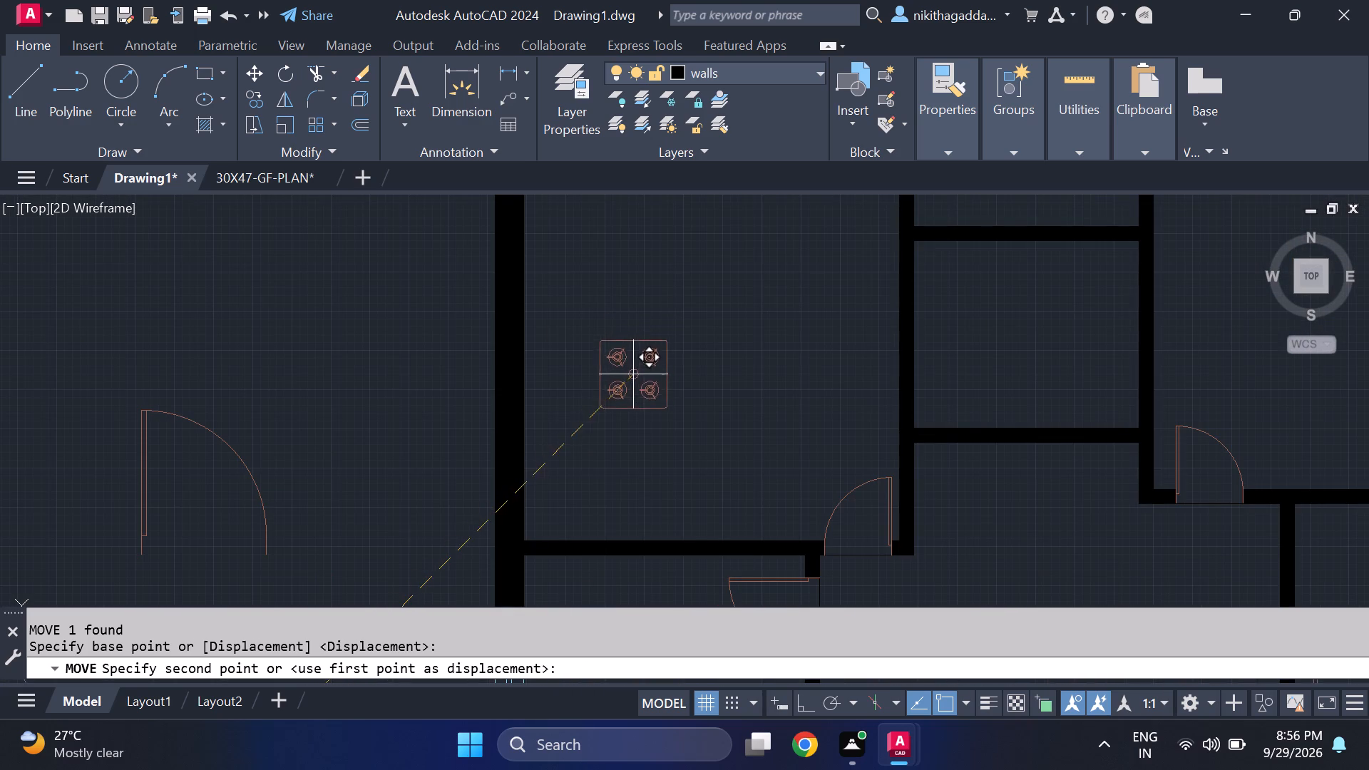
scroll(578, 366, down, 1)
middle_drag(578, 366, 594, 436)
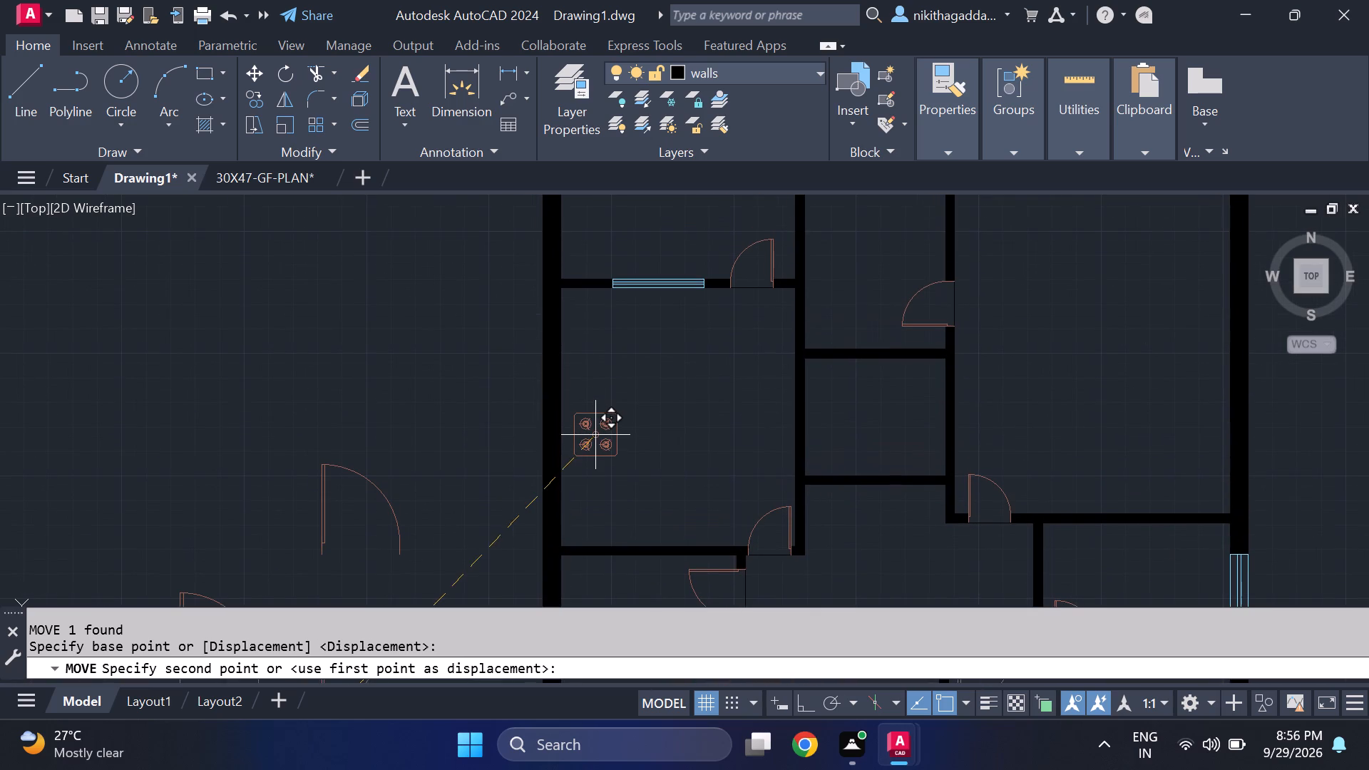
click(593, 422)
Rotate the double-bowl sink 90° clockwise about the midpoint of its faucet-side edge, with Ortho on.
scroll(667, 389, down, 4)
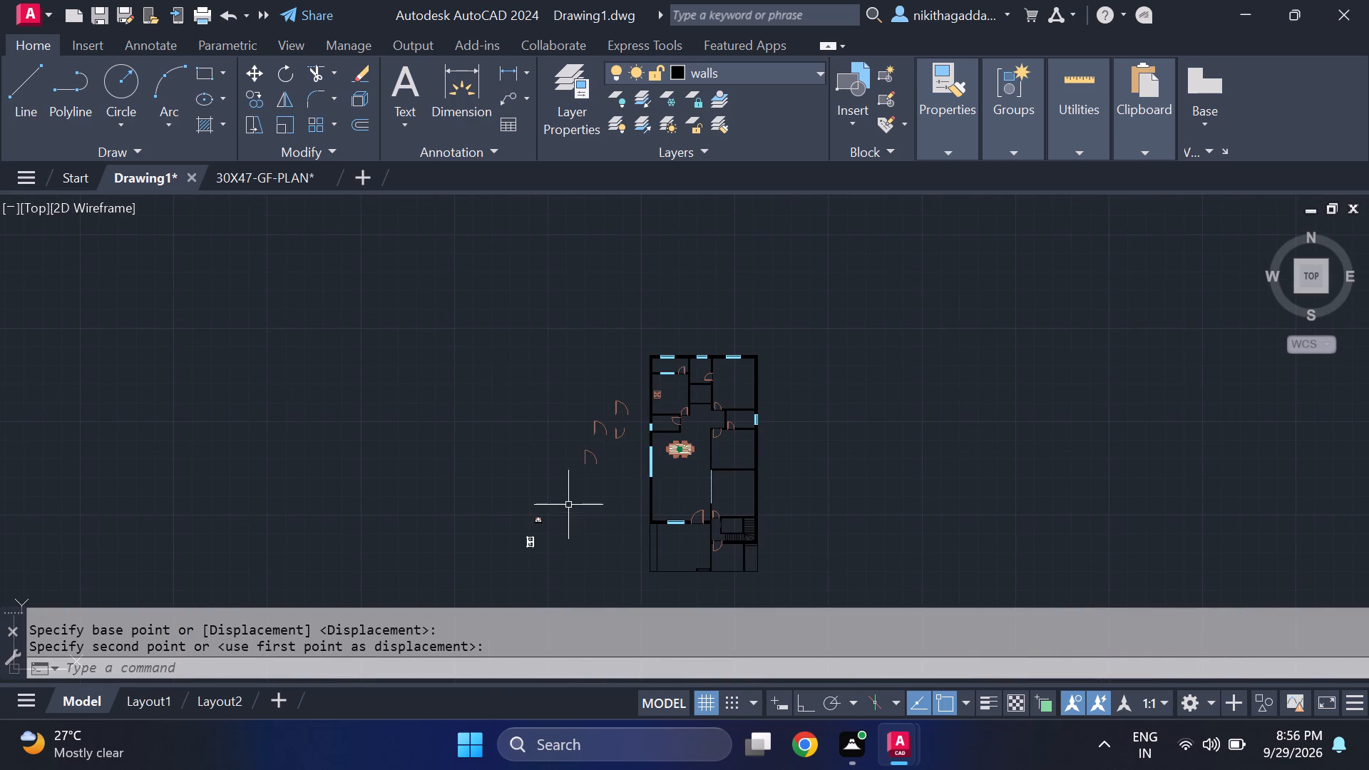
scroll(549, 535, up, 4)
middle_drag(463, 540, 463, 484)
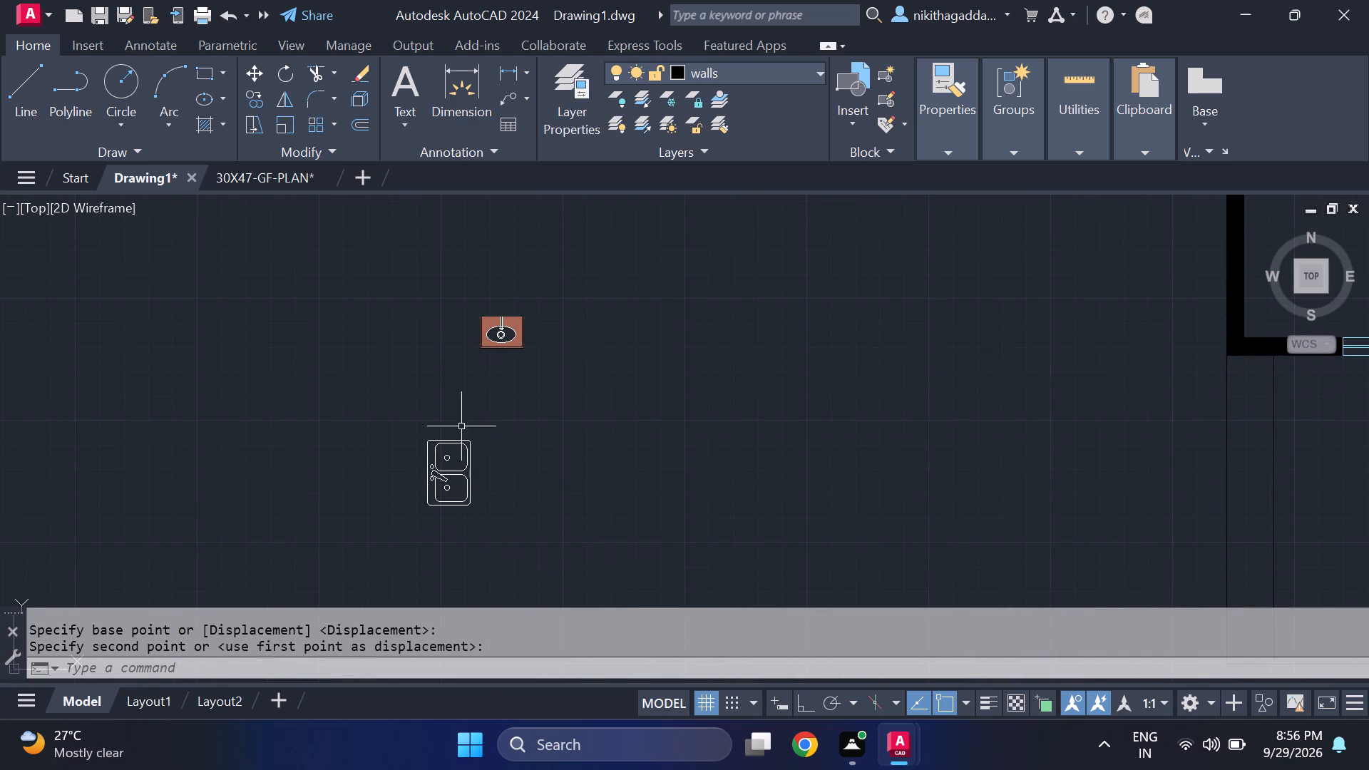
click(473, 409)
click(359, 543)
text(ro)
key(Return)
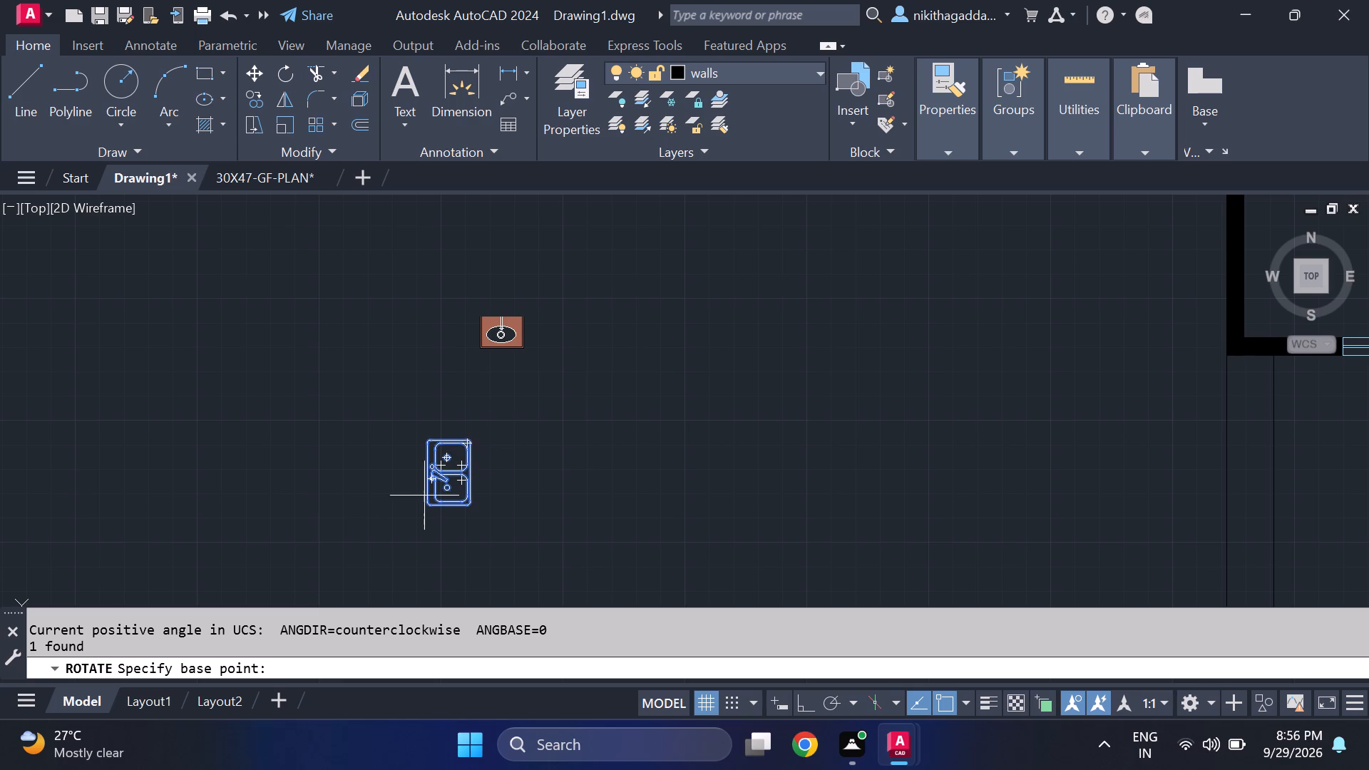
scroll(357, 508, up, 2)
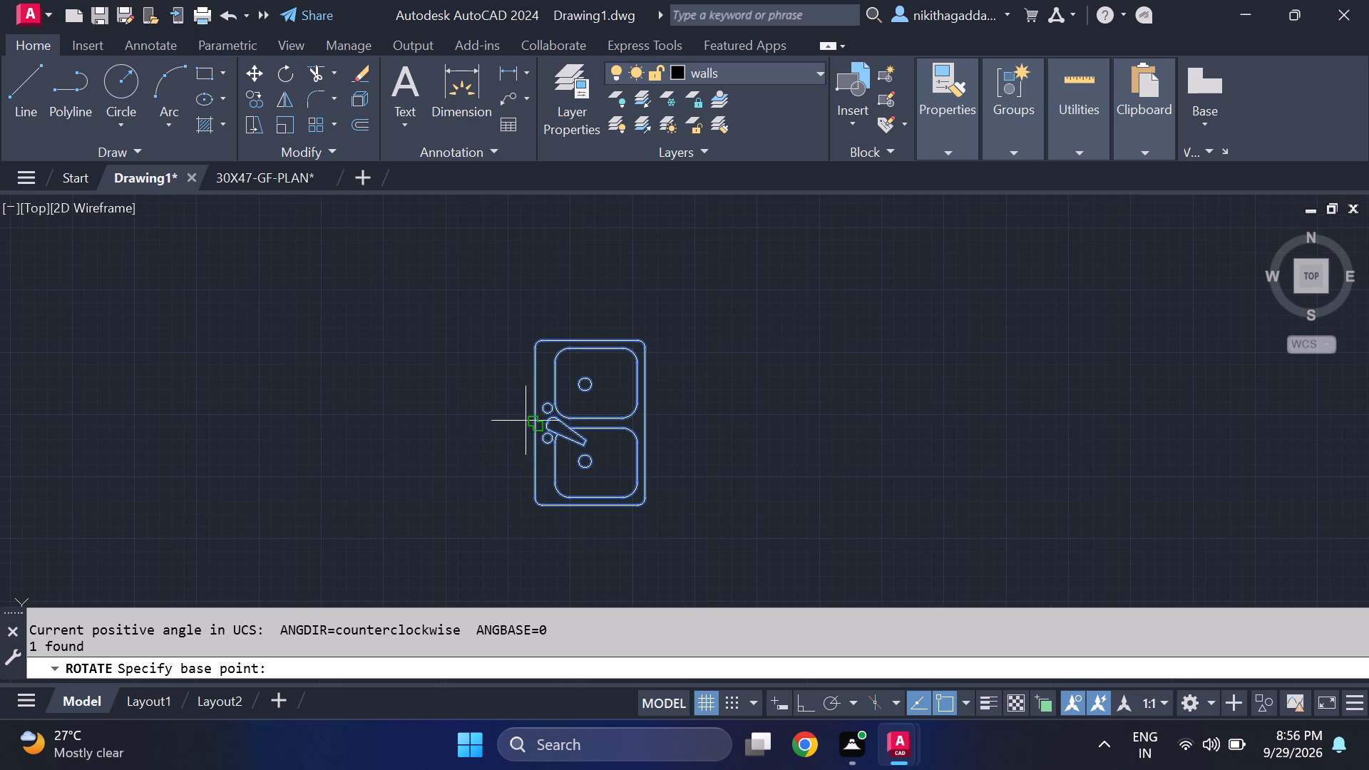
click(530, 420)
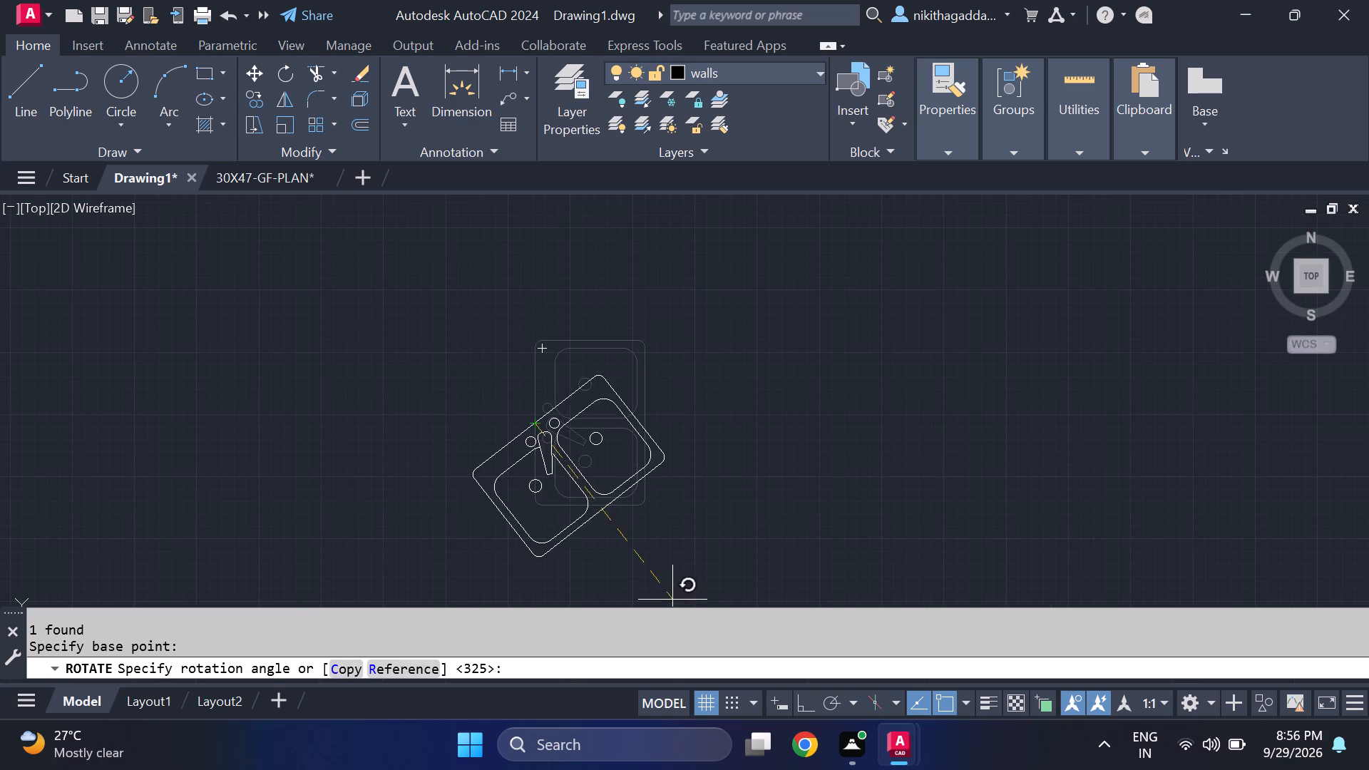
middle_drag(453, 564, 483, 381)
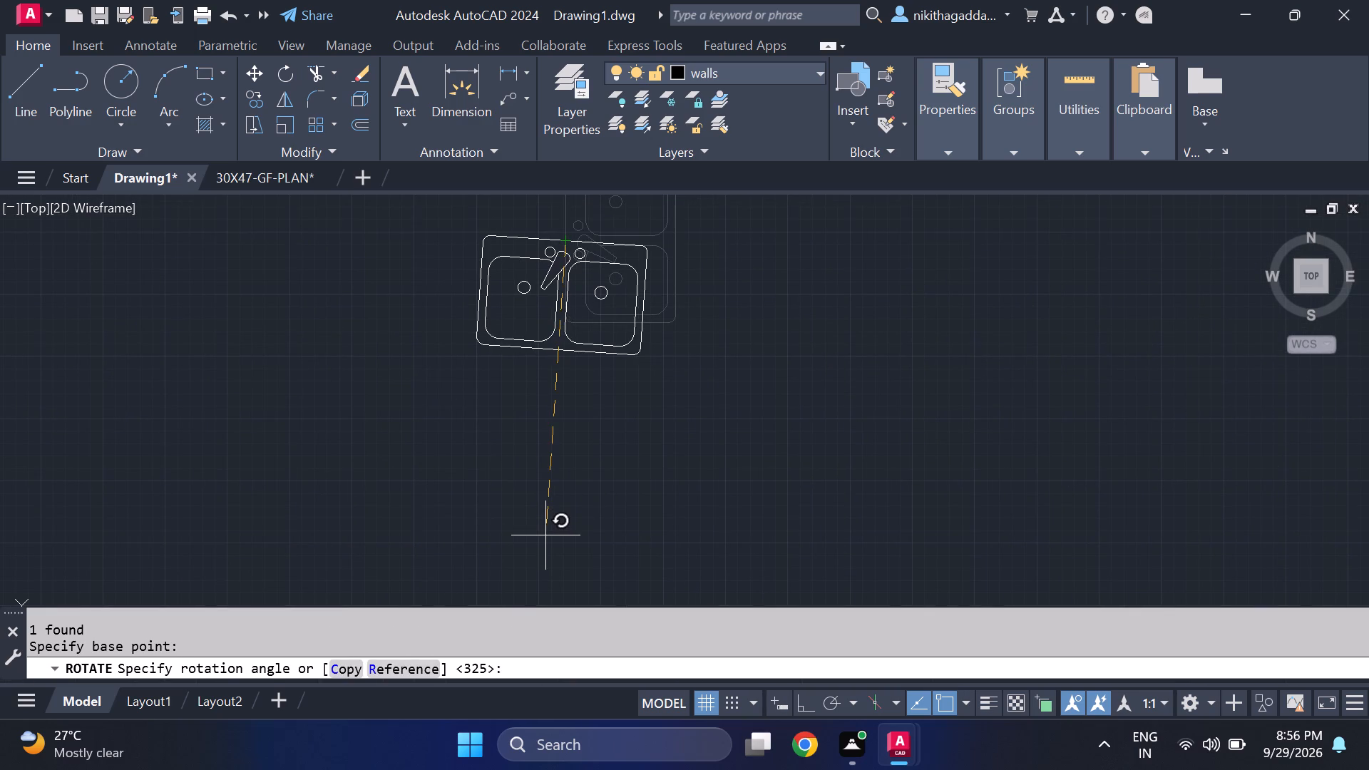
key(F8)
click(545, 535)
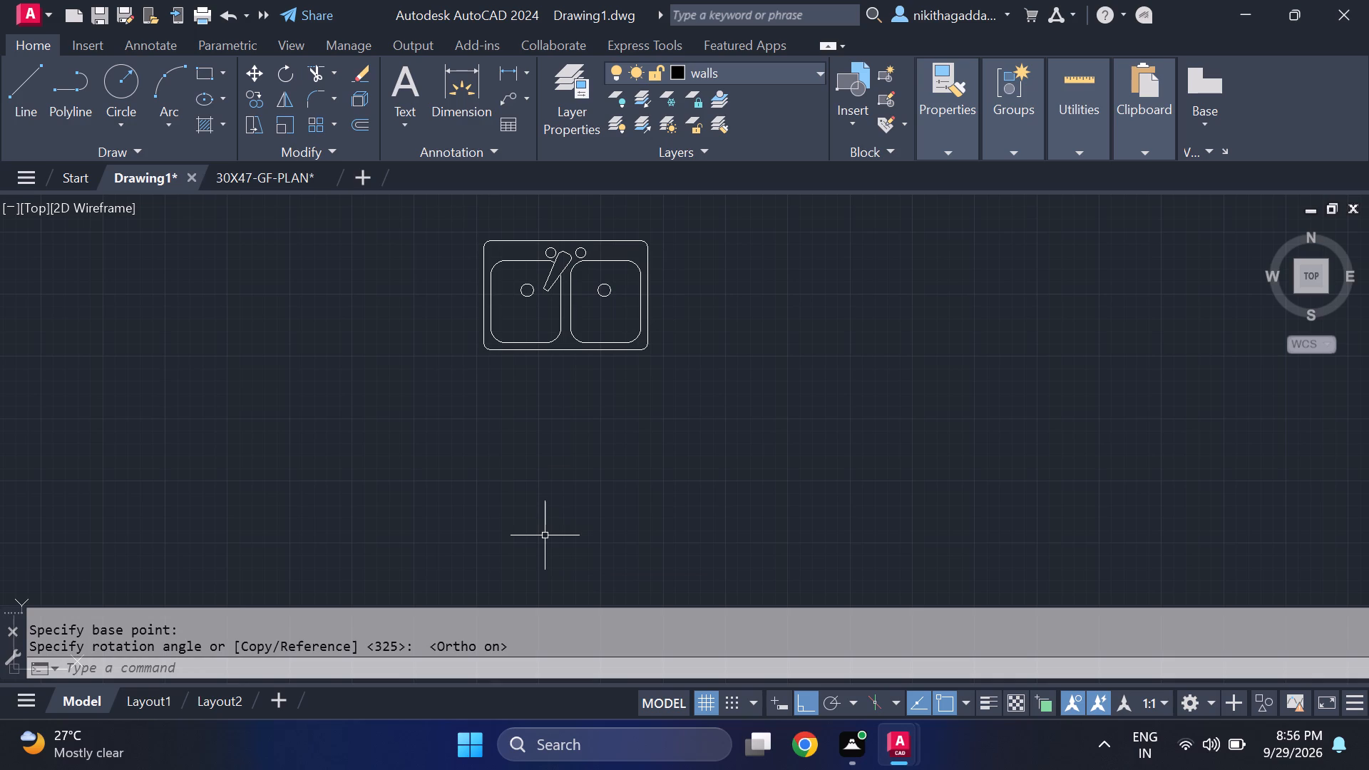
Move the double-bowl sink by its faucet-side edge into the stove's room, just below the internal window, with Ortho off.
middle_drag(582, 468, 587, 519)
click(739, 220)
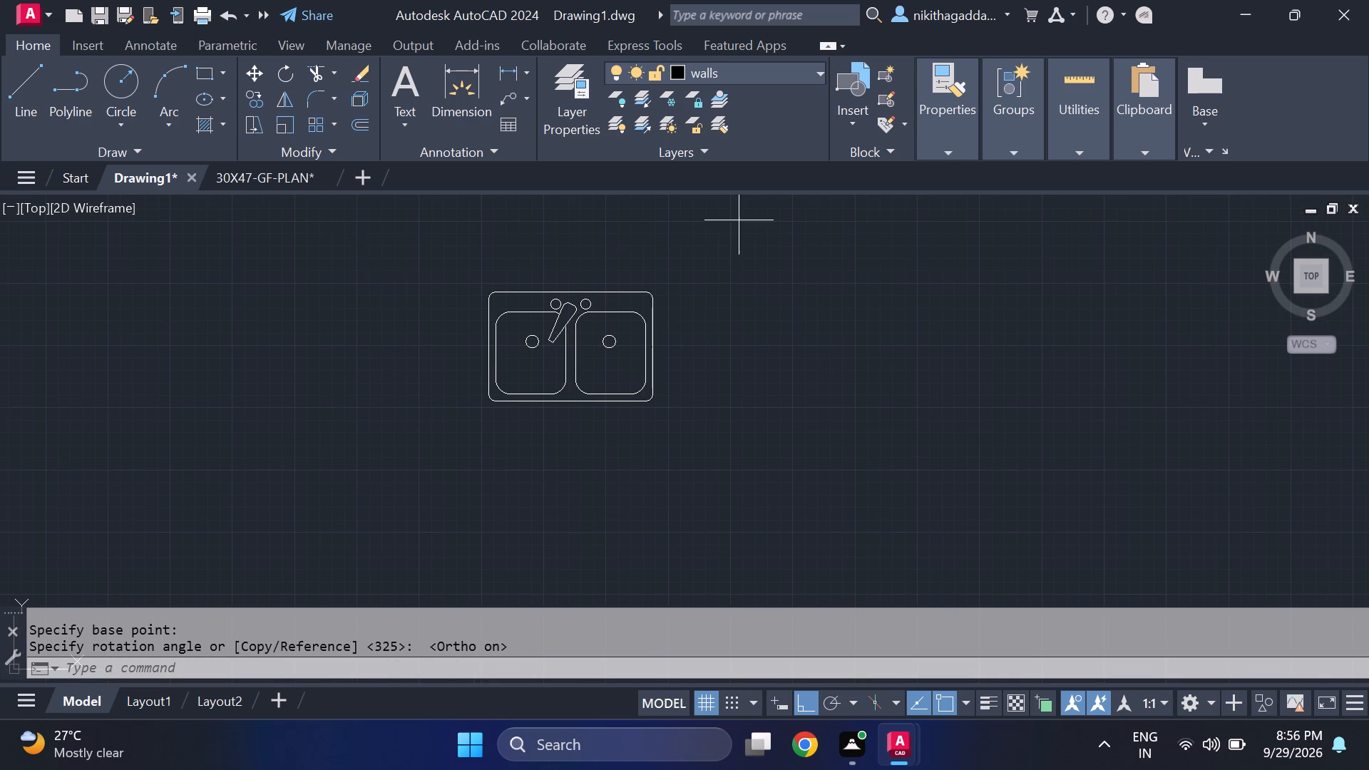
click(357, 453)
key(m)
key(Return)
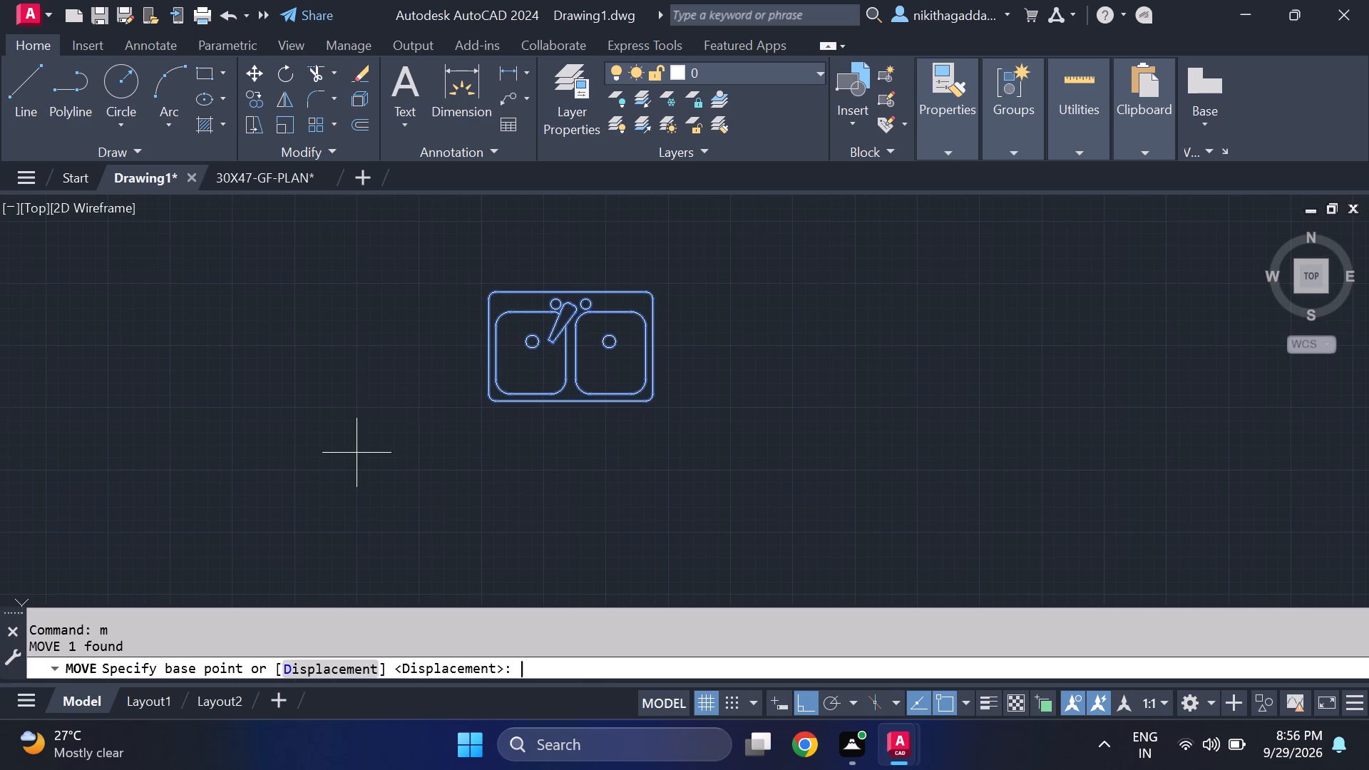
click(570, 295)
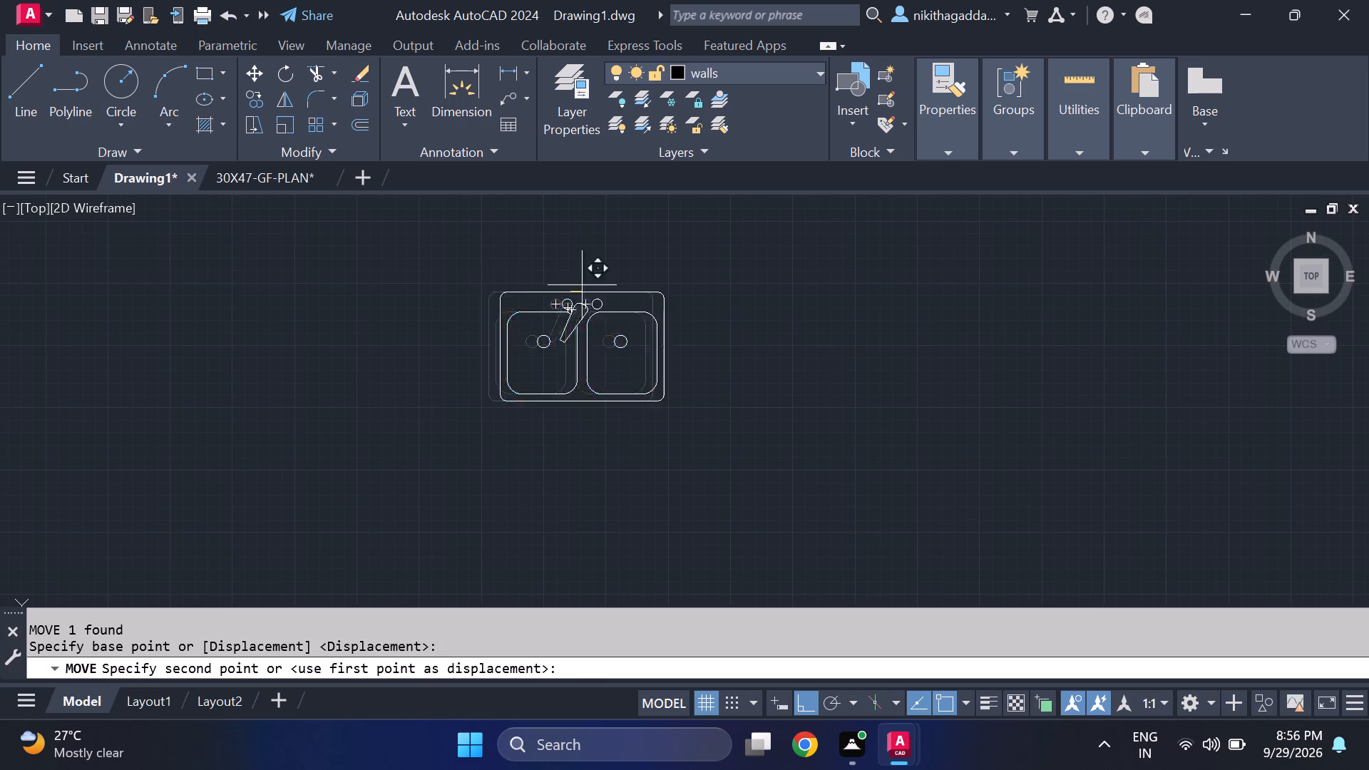
scroll(712, 288, down, 3)
key(F8)
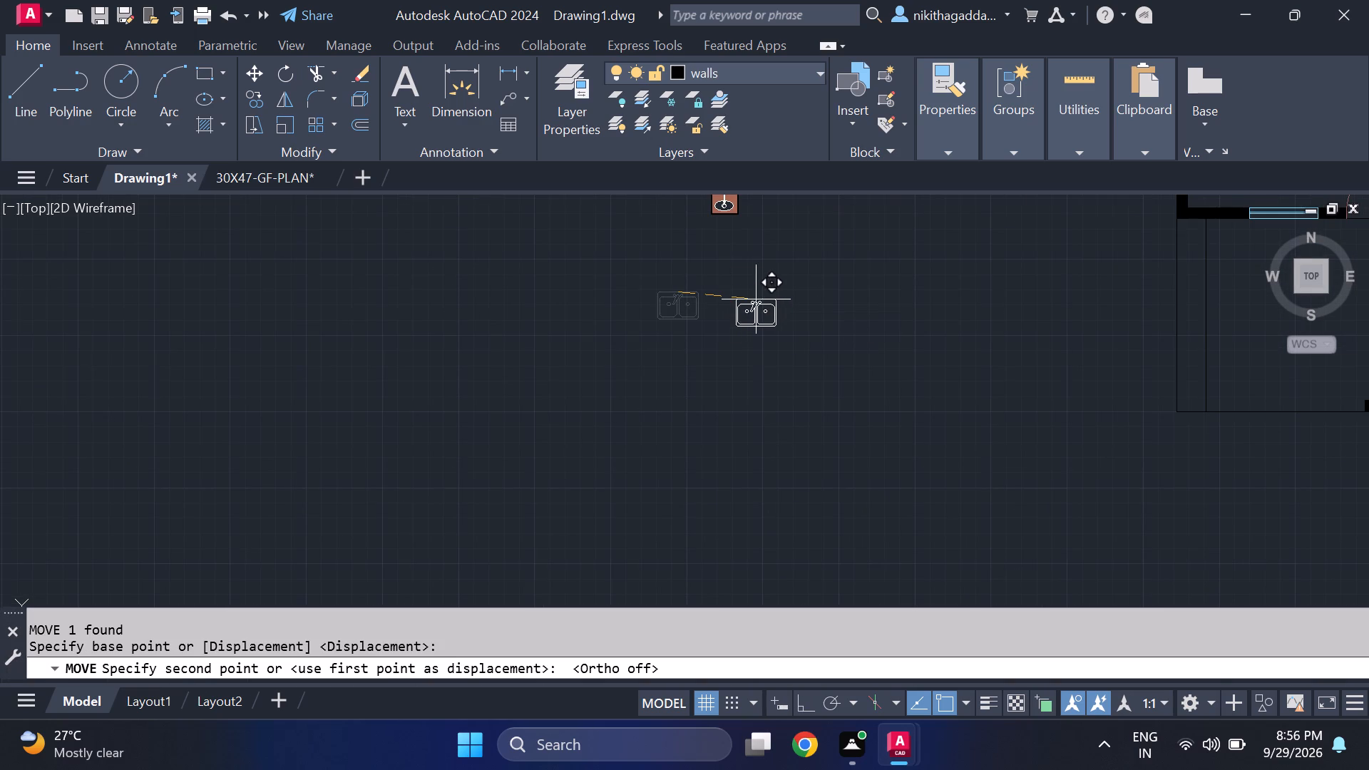
middle_drag(801, 314, 438, 618)
middle_drag(670, 398, 548, 565)
middle_drag(724, 375, 693, 520)
middle_drag(727, 287, 742, 452)
scroll(769, 375, up, 2)
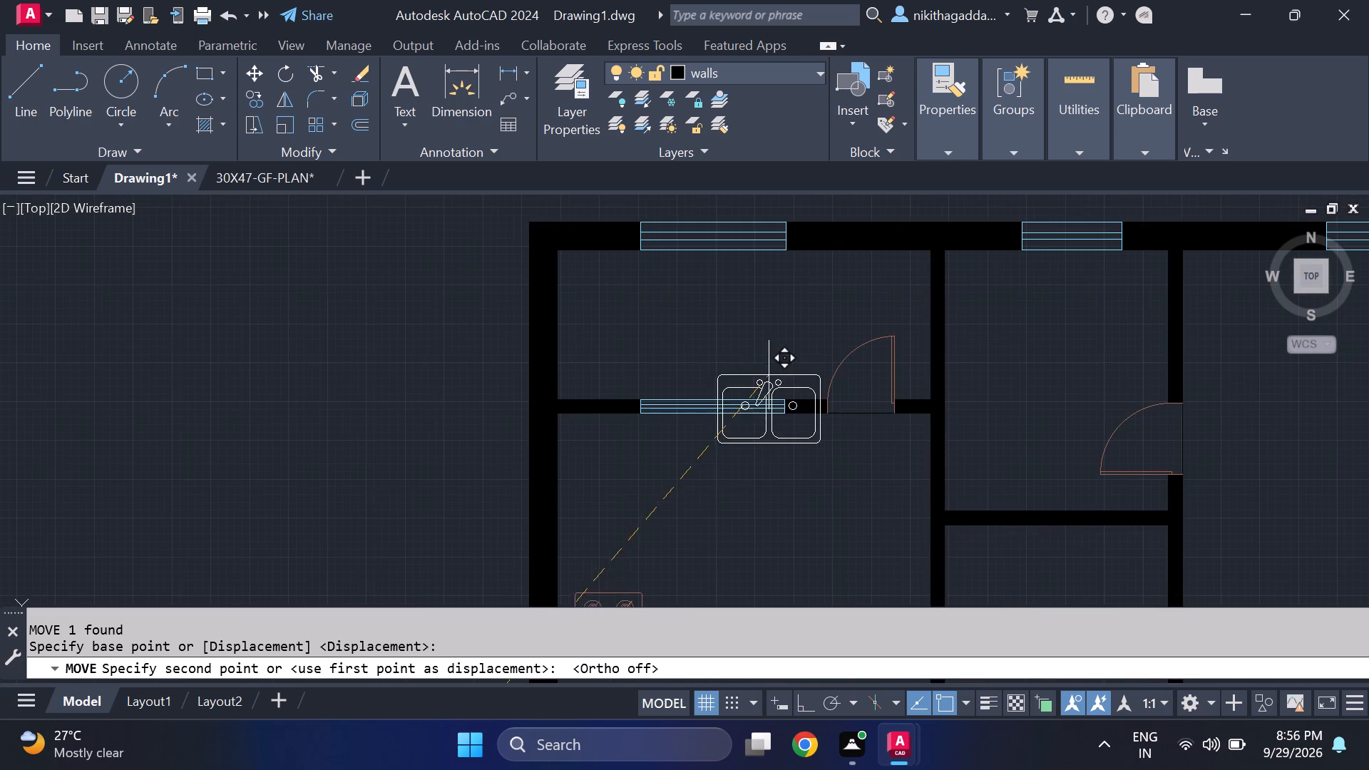
scroll(744, 433, up, 2)
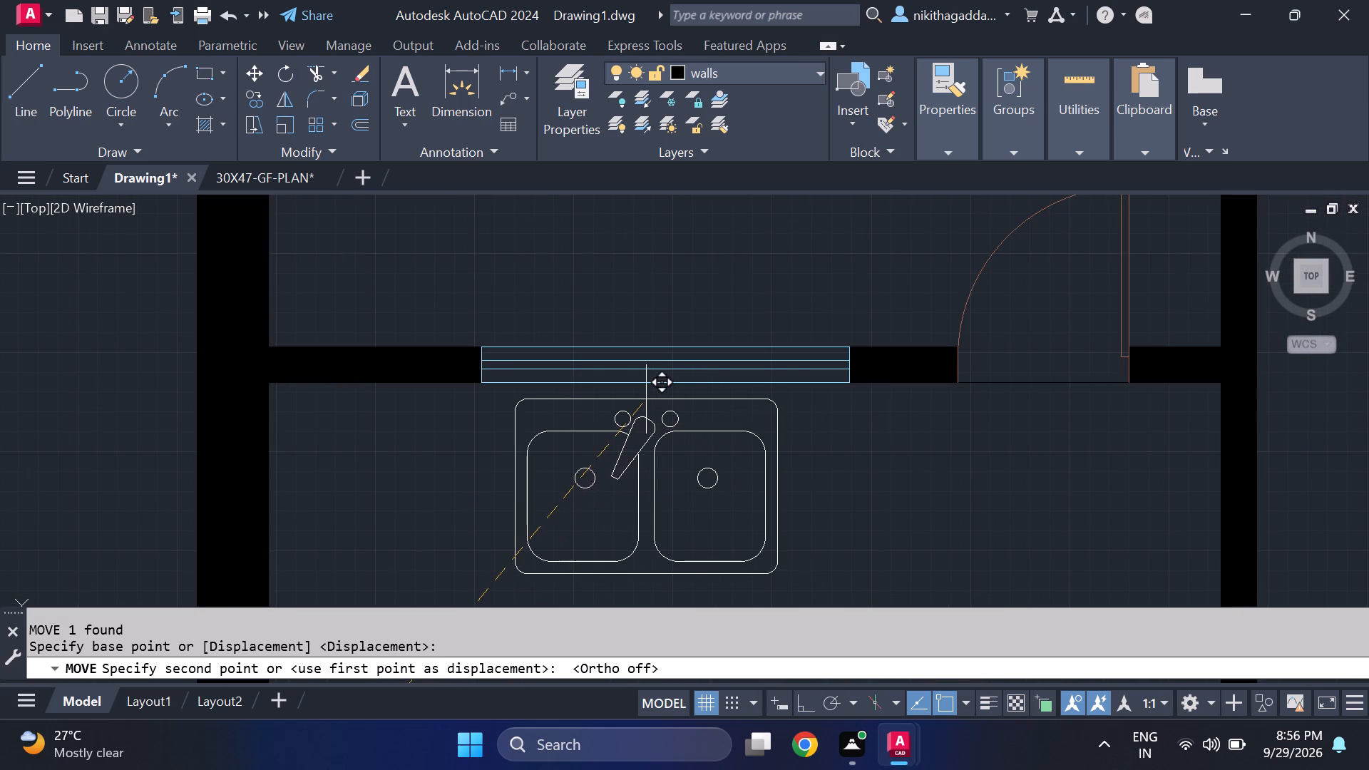
click(646, 399)
scroll(678, 404, down, 5)
scroll(672, 448, up, 2)
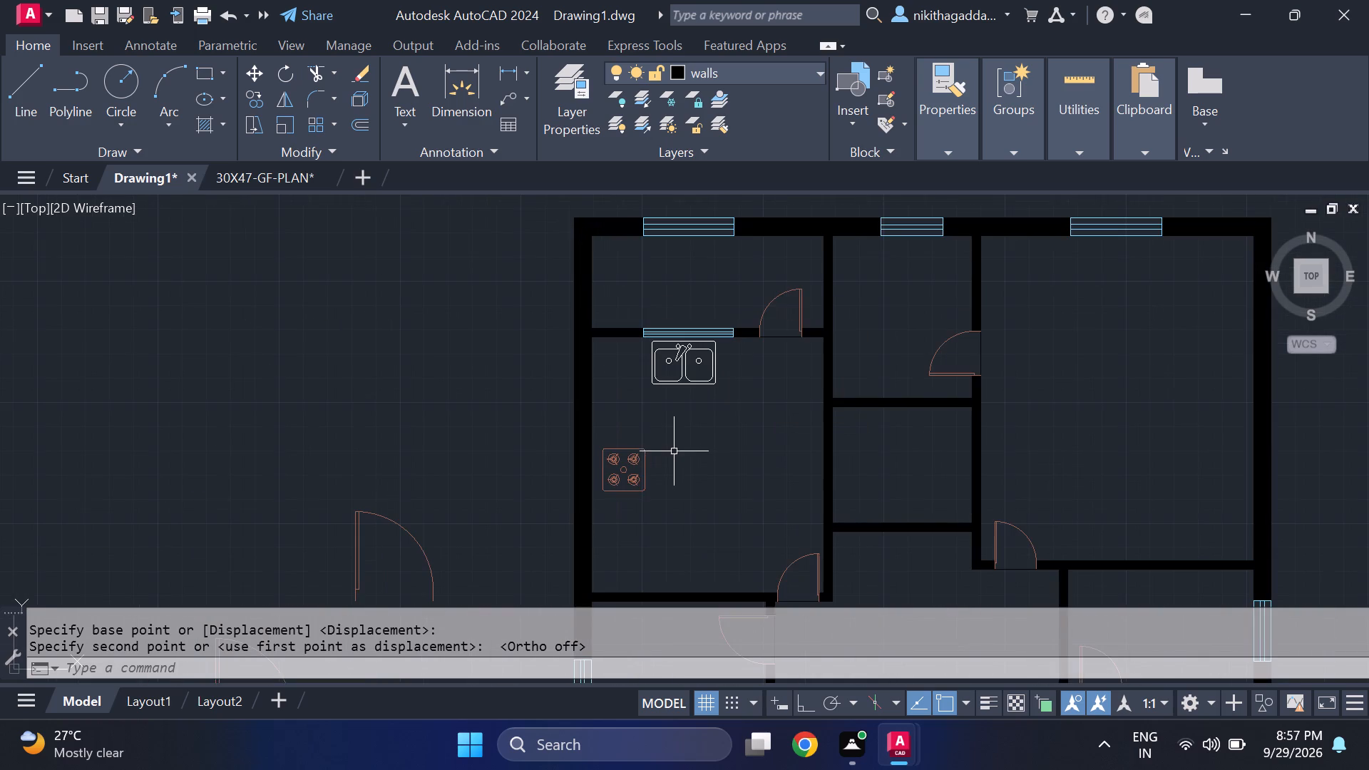
middle_drag(675, 451, 672, 373)
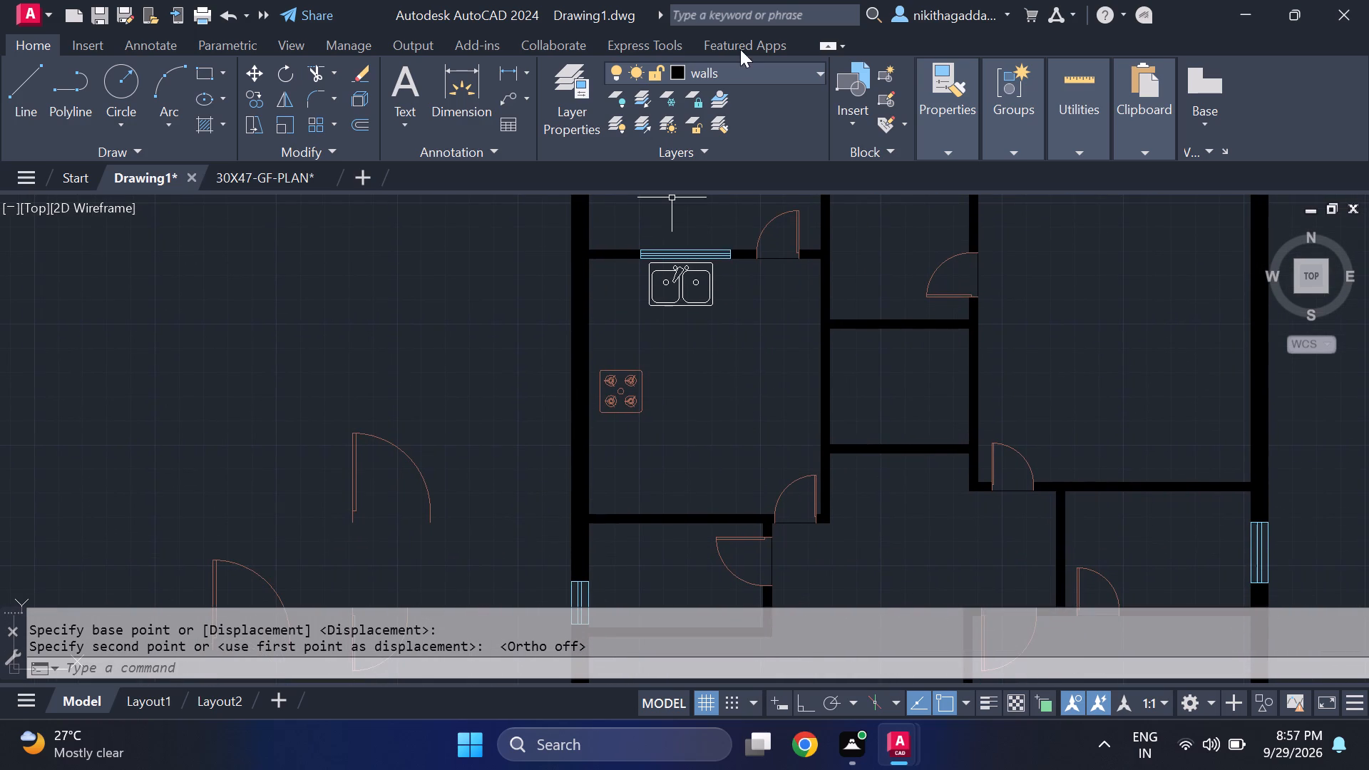
Change the furniture layer's colour to index colour 250.
click(763, 77)
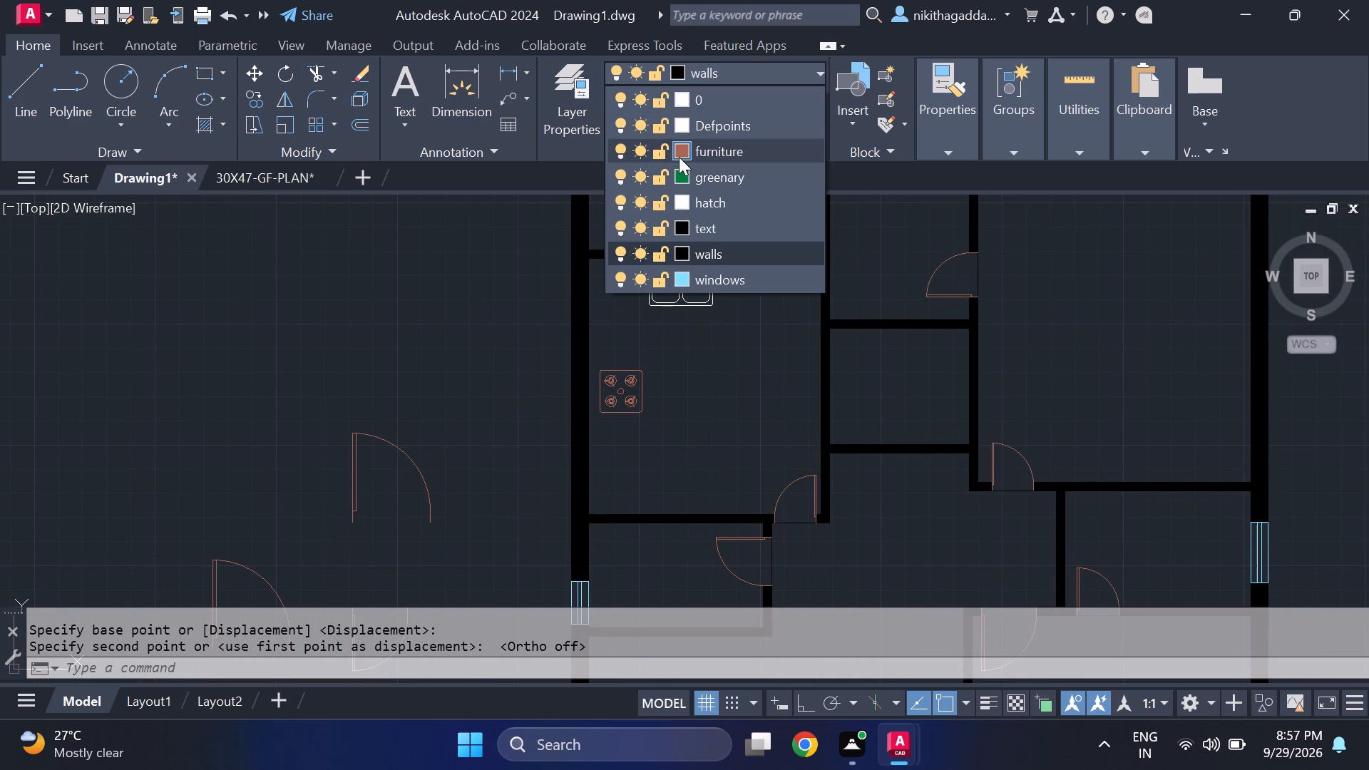
click(677, 150)
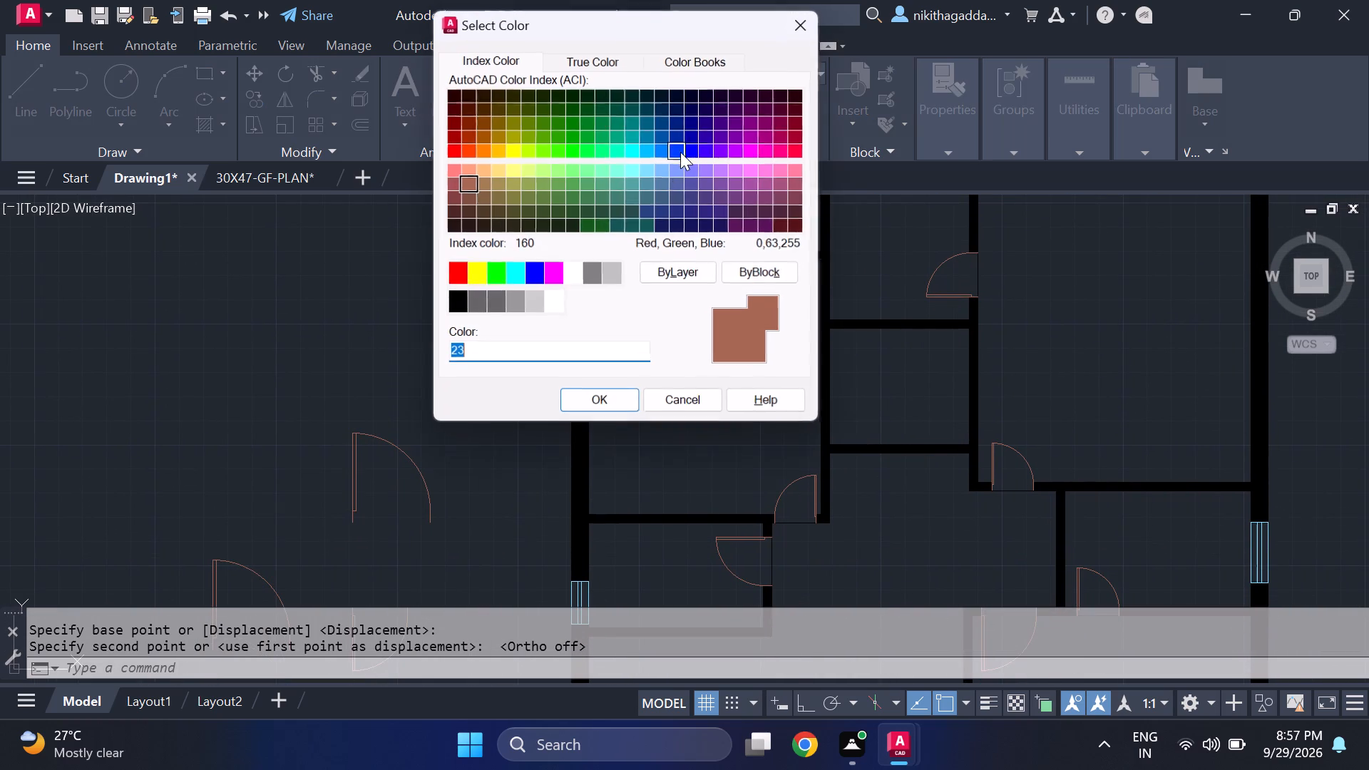
click(458, 295)
click(595, 396)
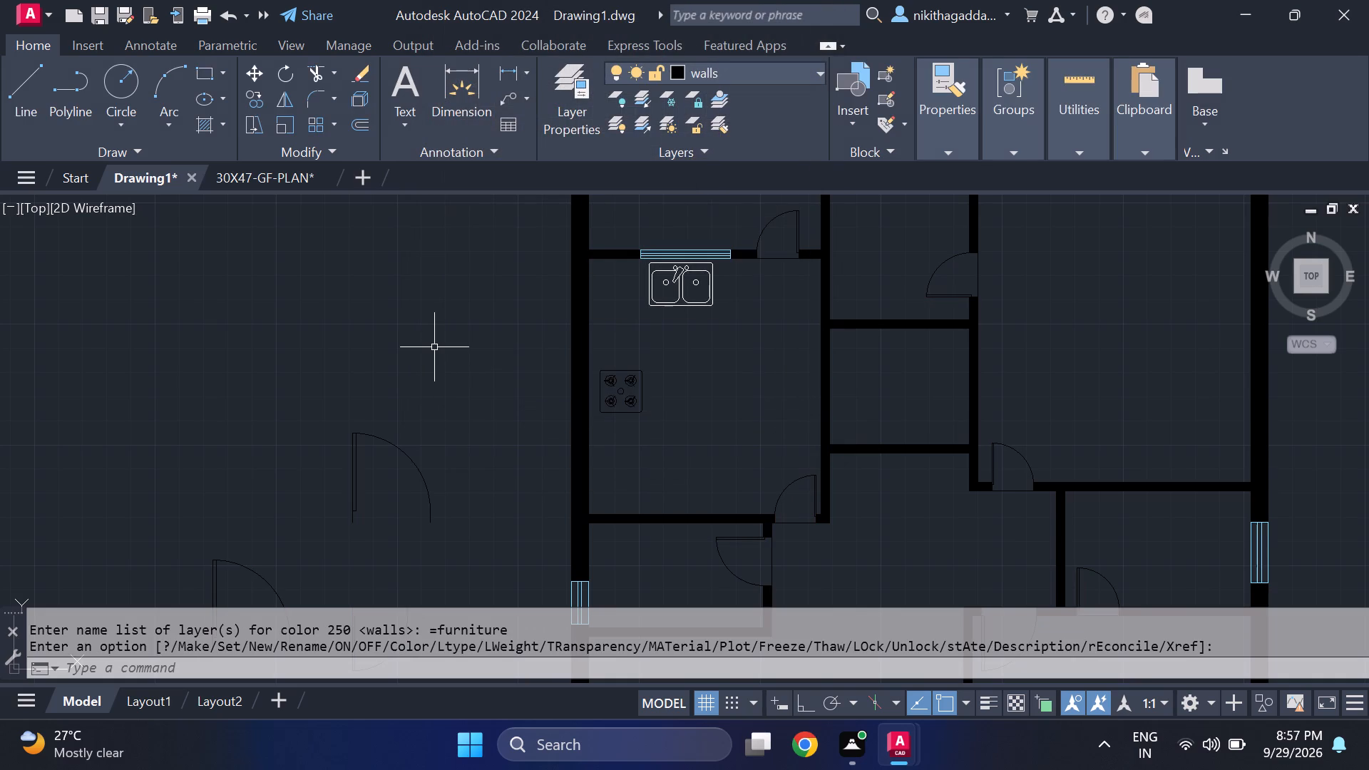
key(Escape)
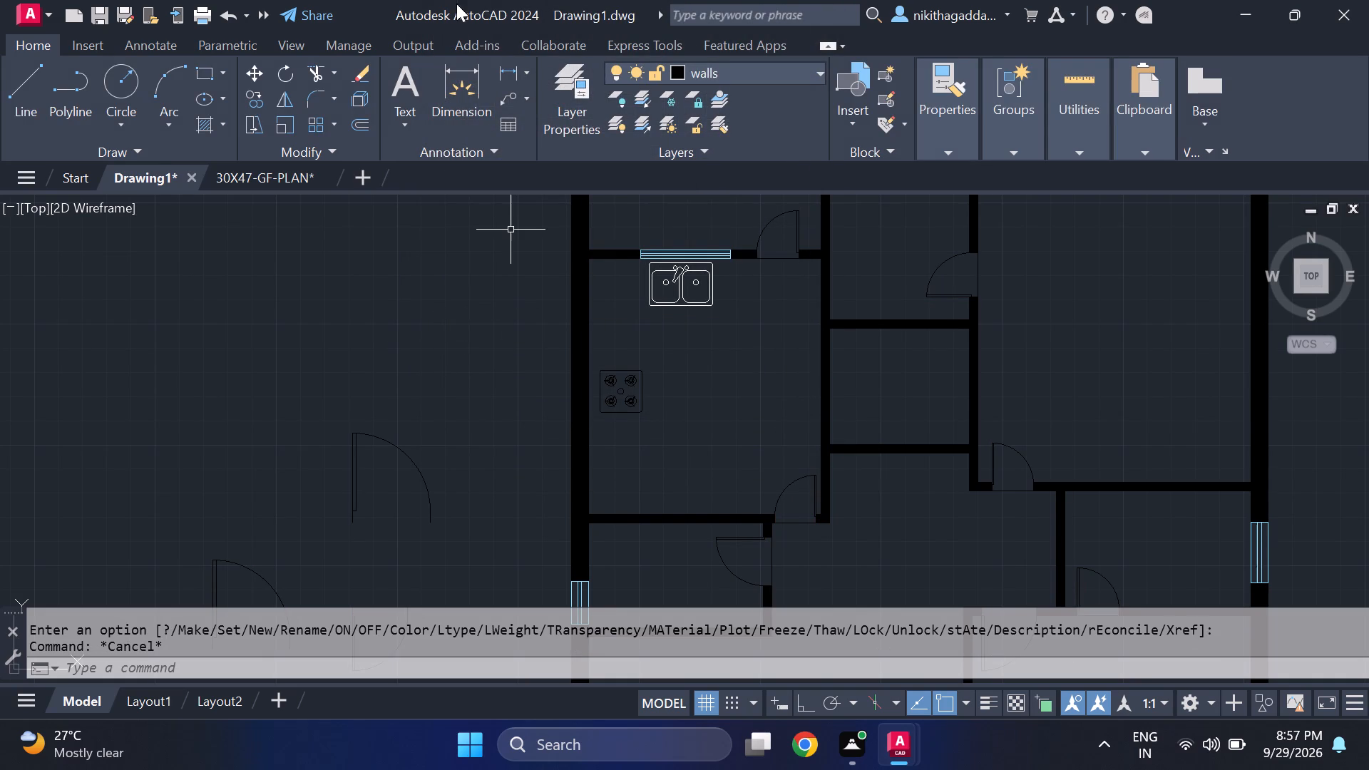
Delete the solid black hatch that fills the six chairs around the dining table.
scroll(667, 338, up, 3)
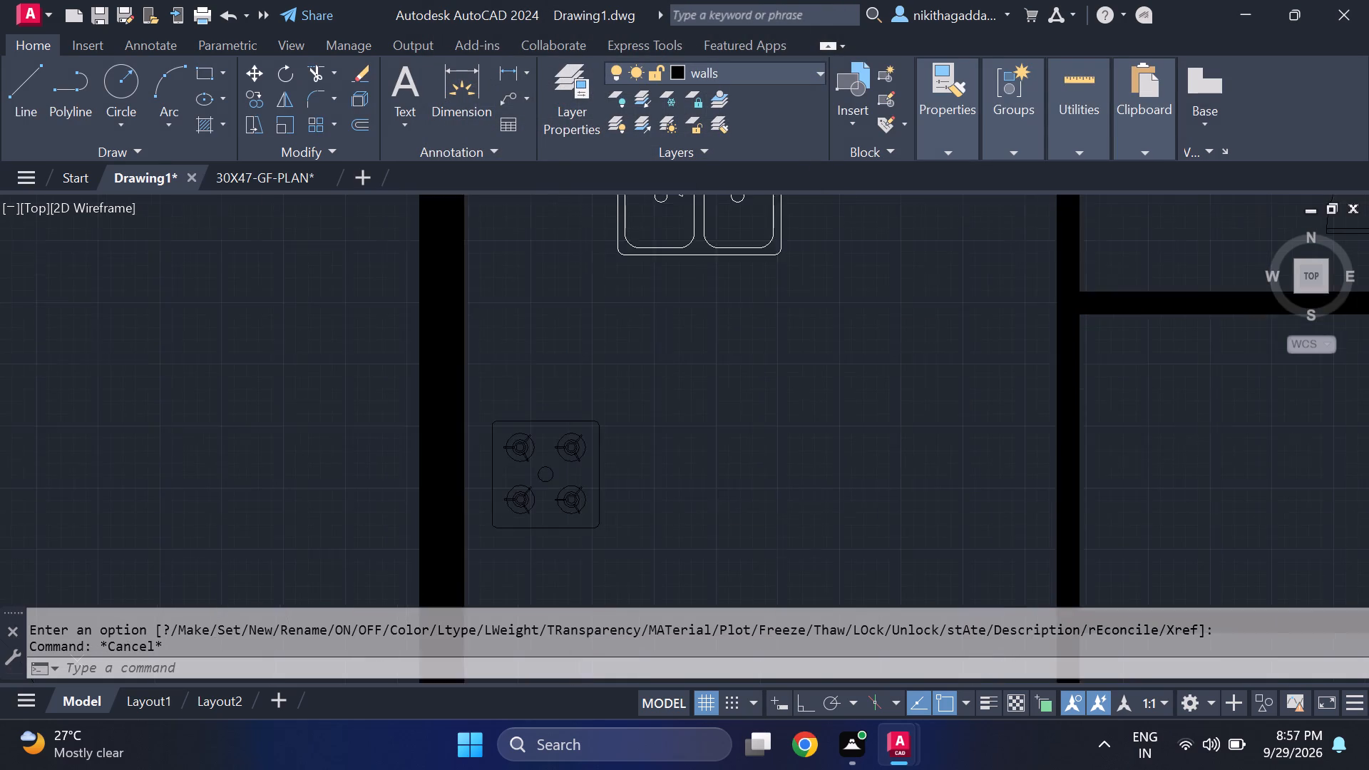
scroll(668, 345, down, 5)
middle_drag(717, 484, 707, 403)
scroll(713, 397, up, 4)
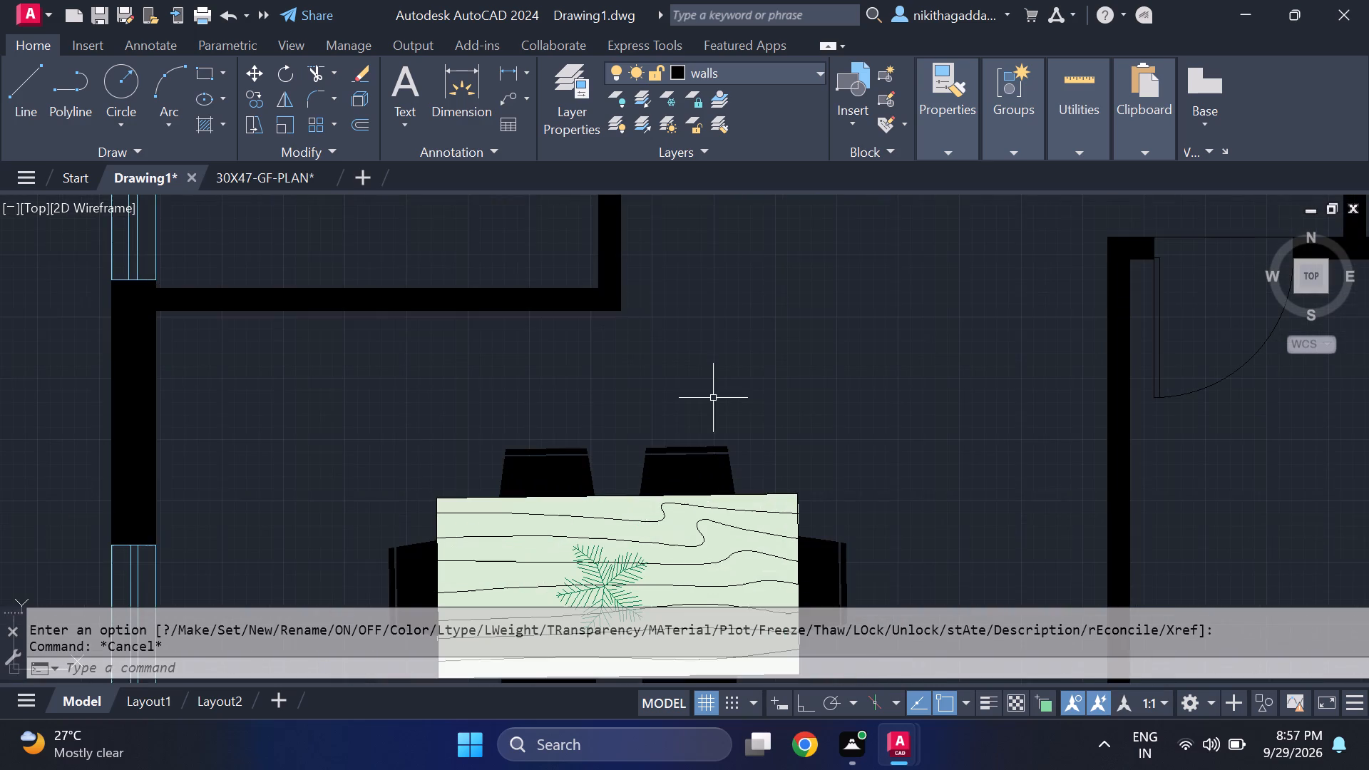
middle_drag(685, 495, 687, 344)
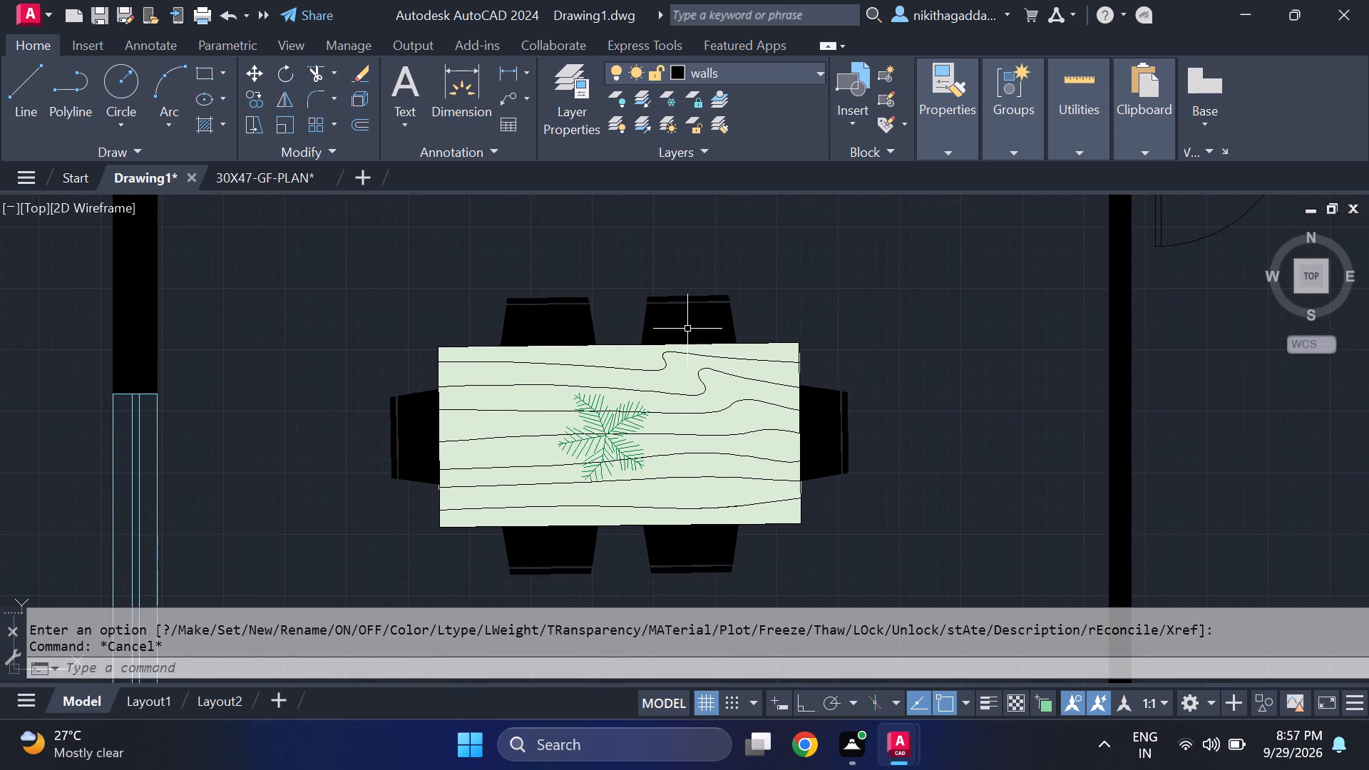
click(687, 329)
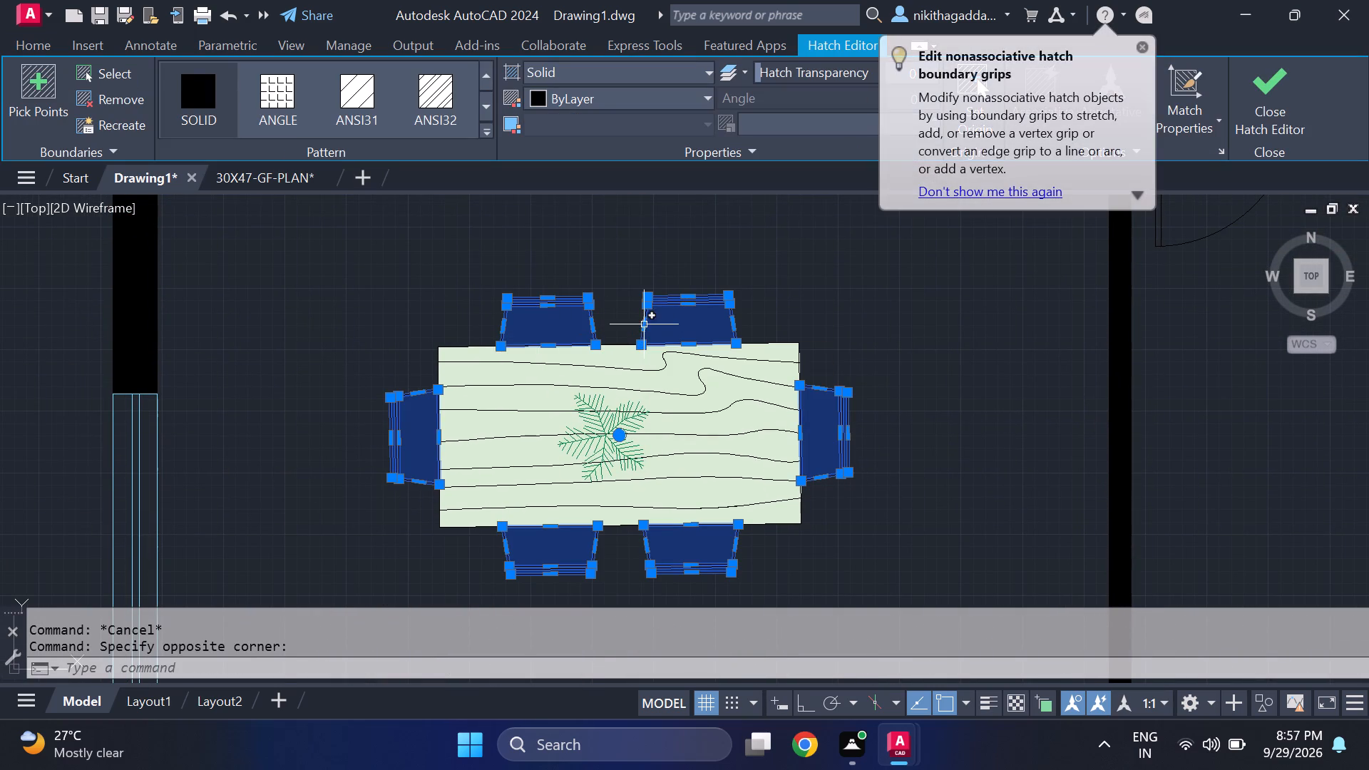
key(Delete)
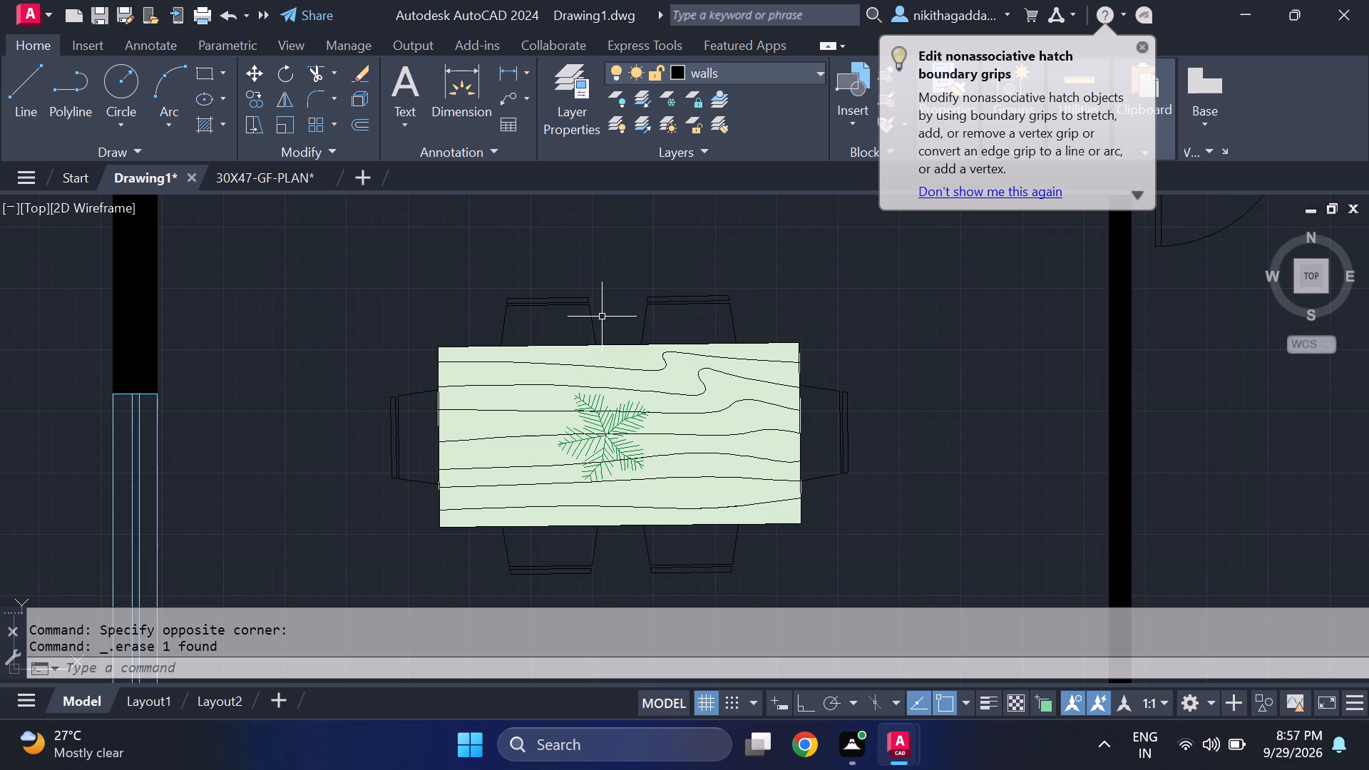
Hatch the seat and backrest of the first chair on the dining table's upper side in solid colour 205,105,40.
text(hatch)
key(Return)
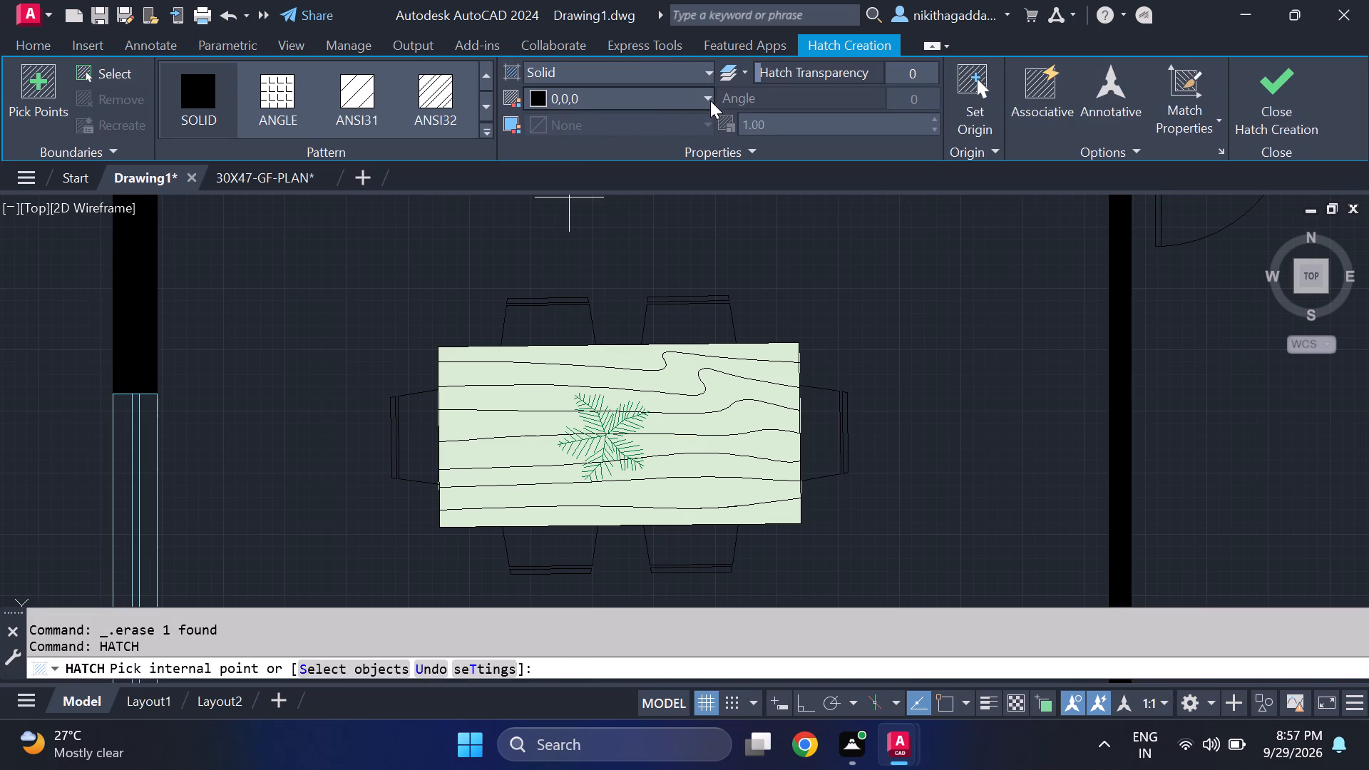
click(710, 101)
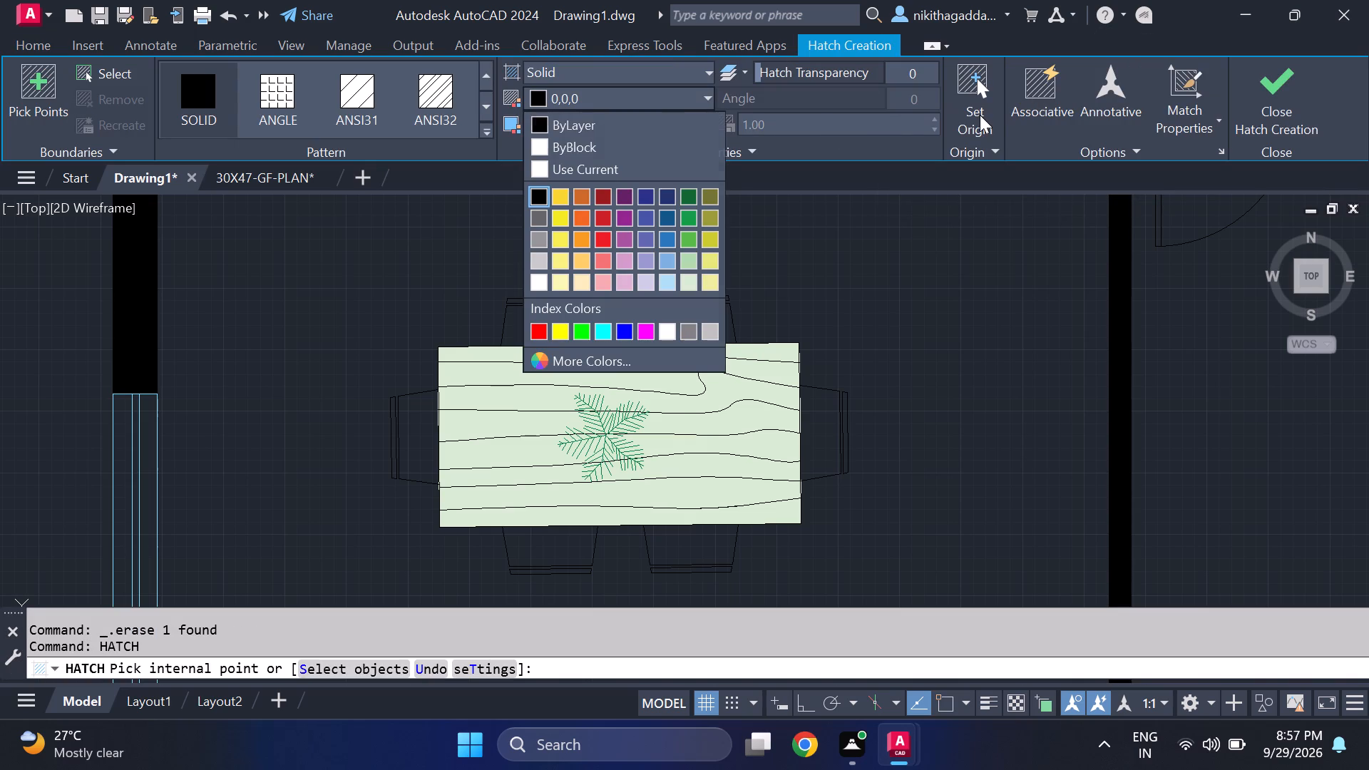
key(Escape)
key(Escape)
key(Escape)
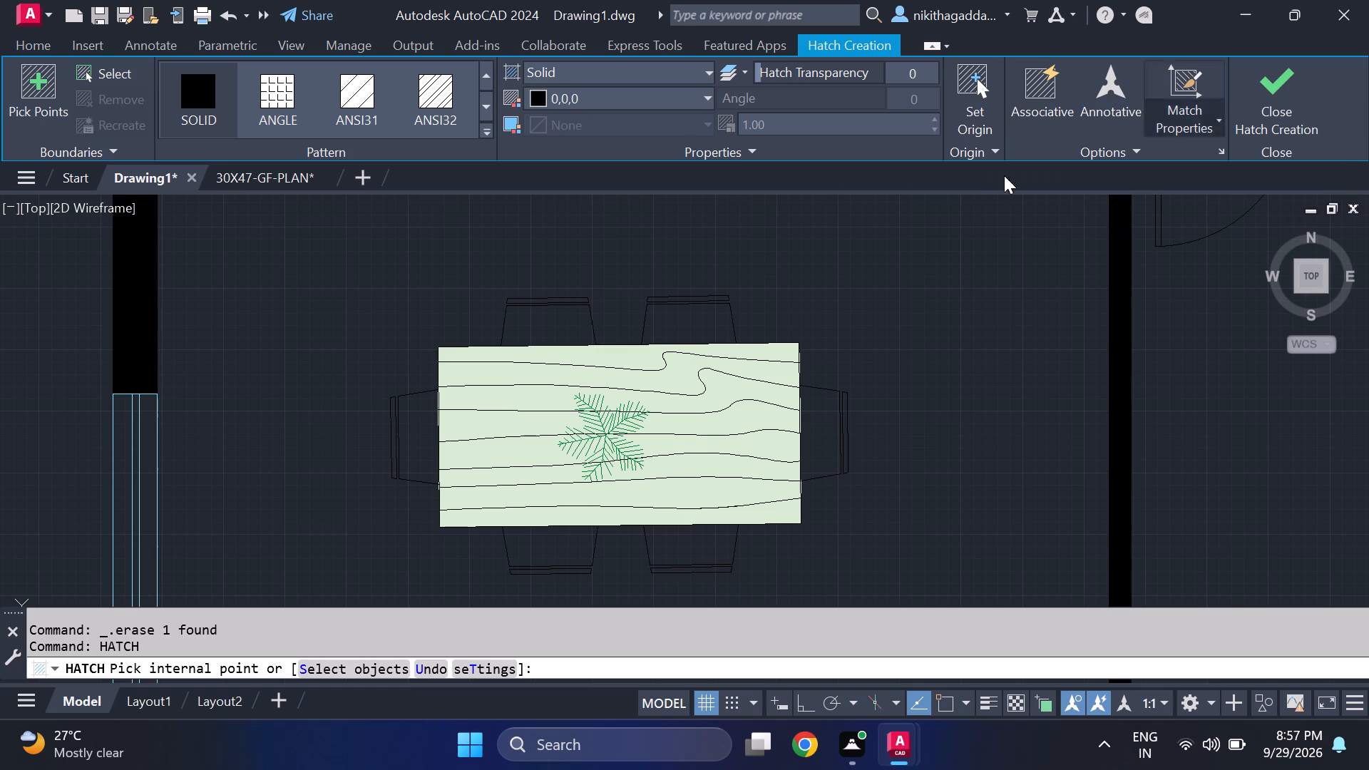
click(700, 88)
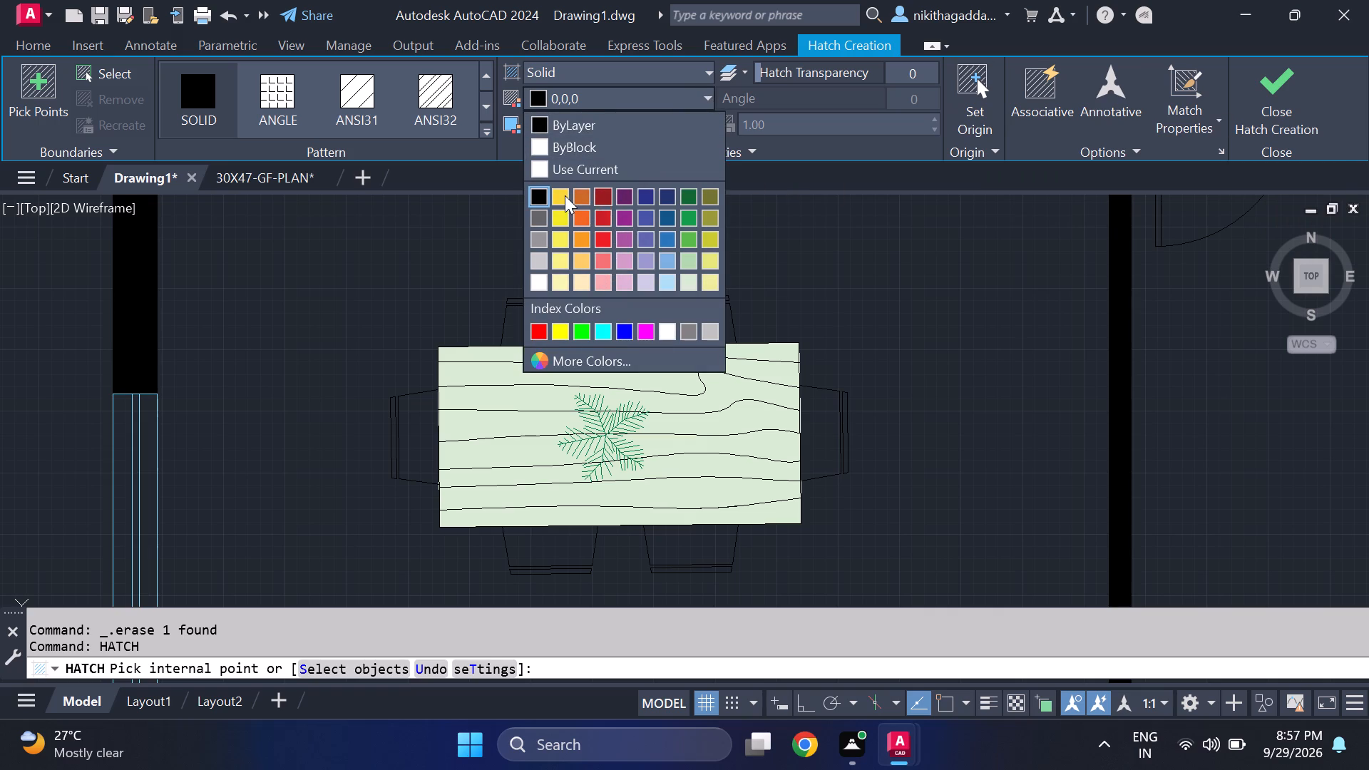
click(565, 195)
click(630, 101)
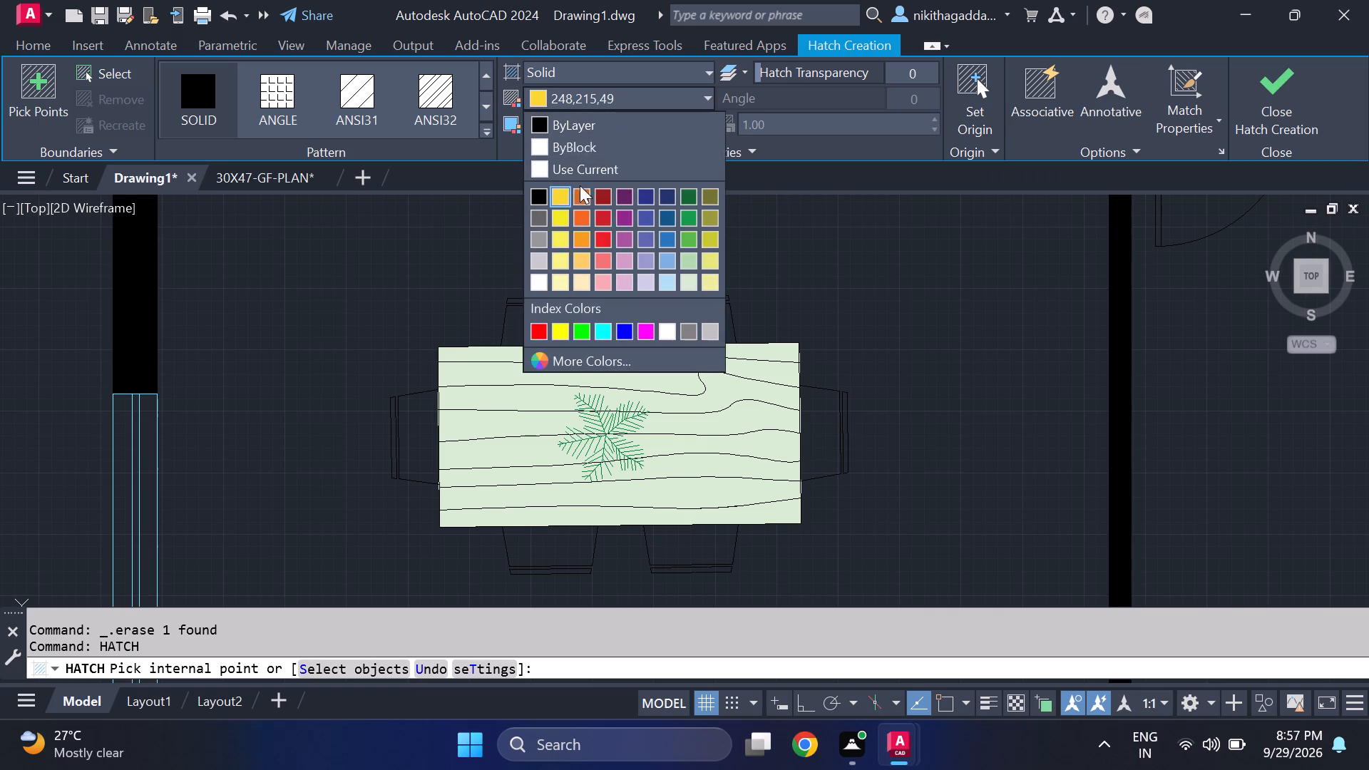
click(582, 202)
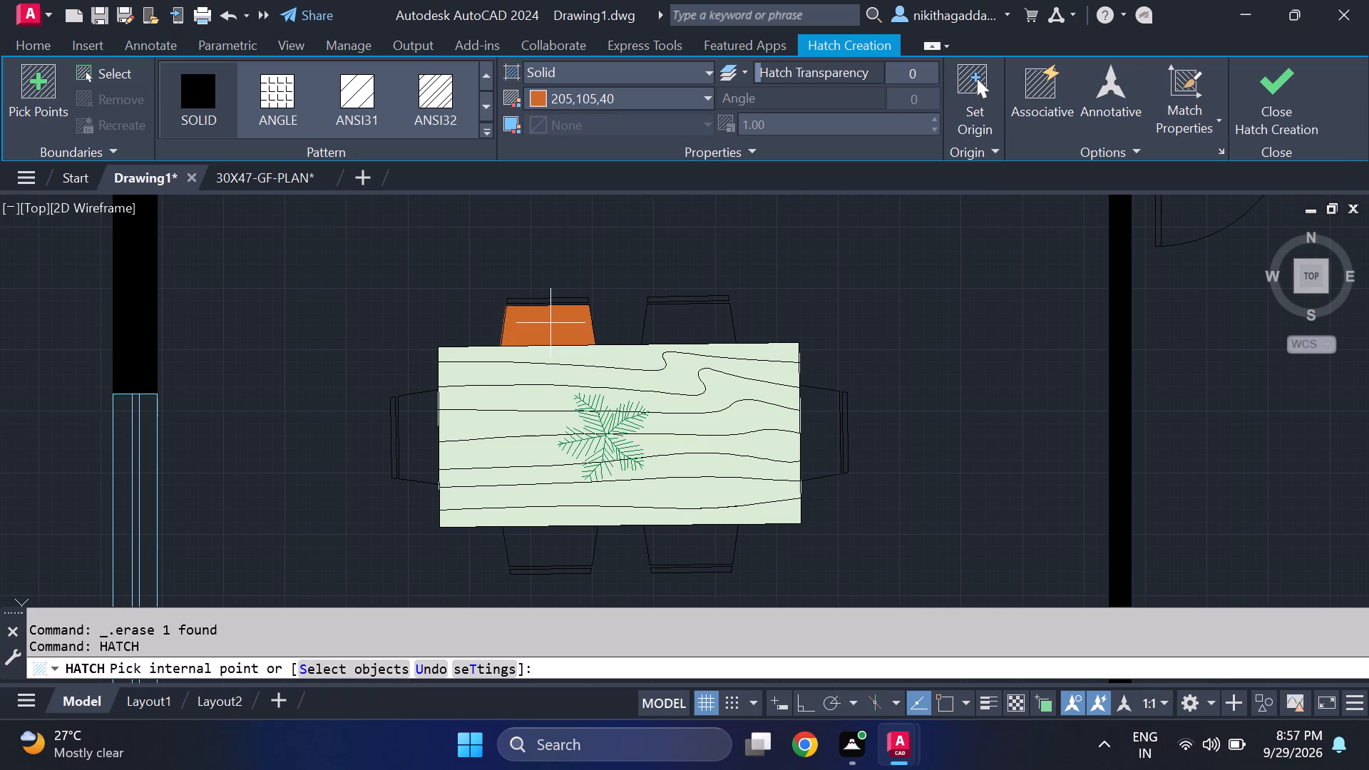
click(550, 323)
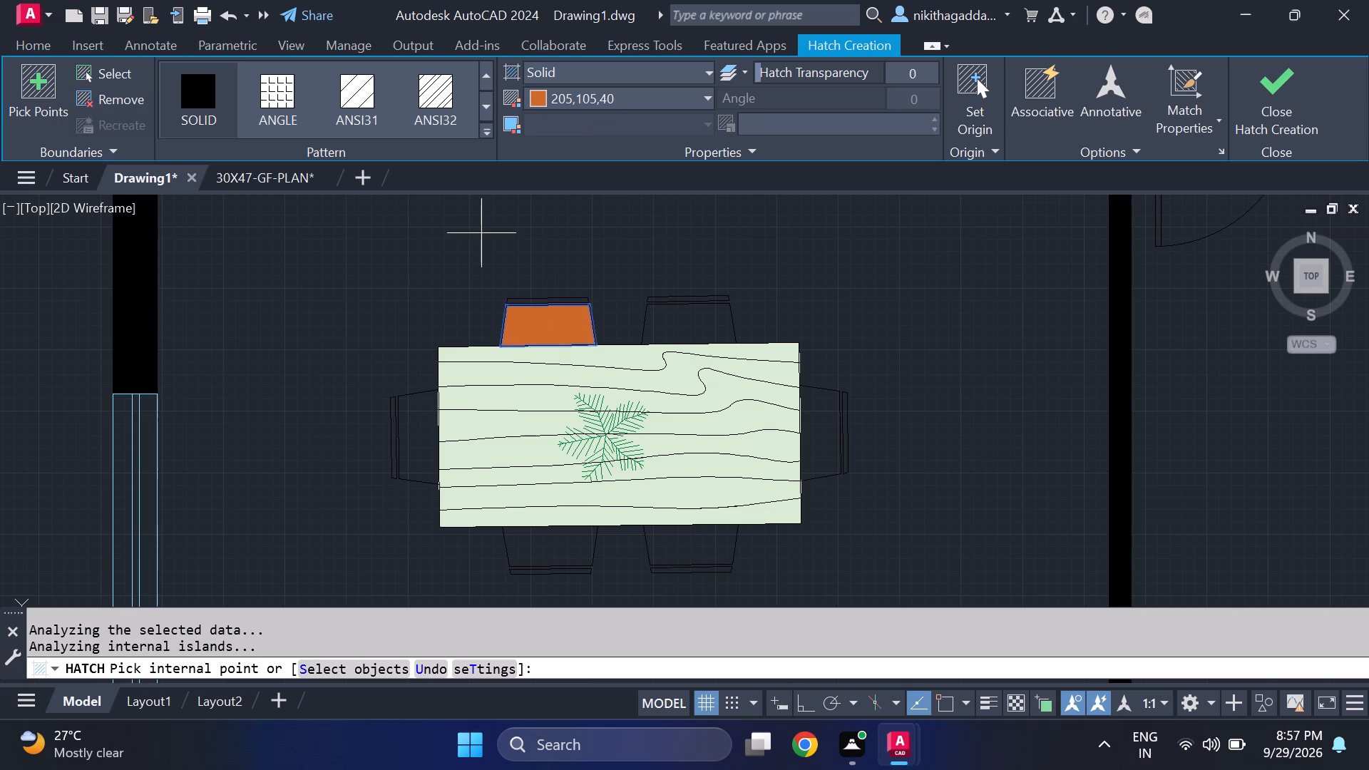
click(563, 297)
click(563, 303)
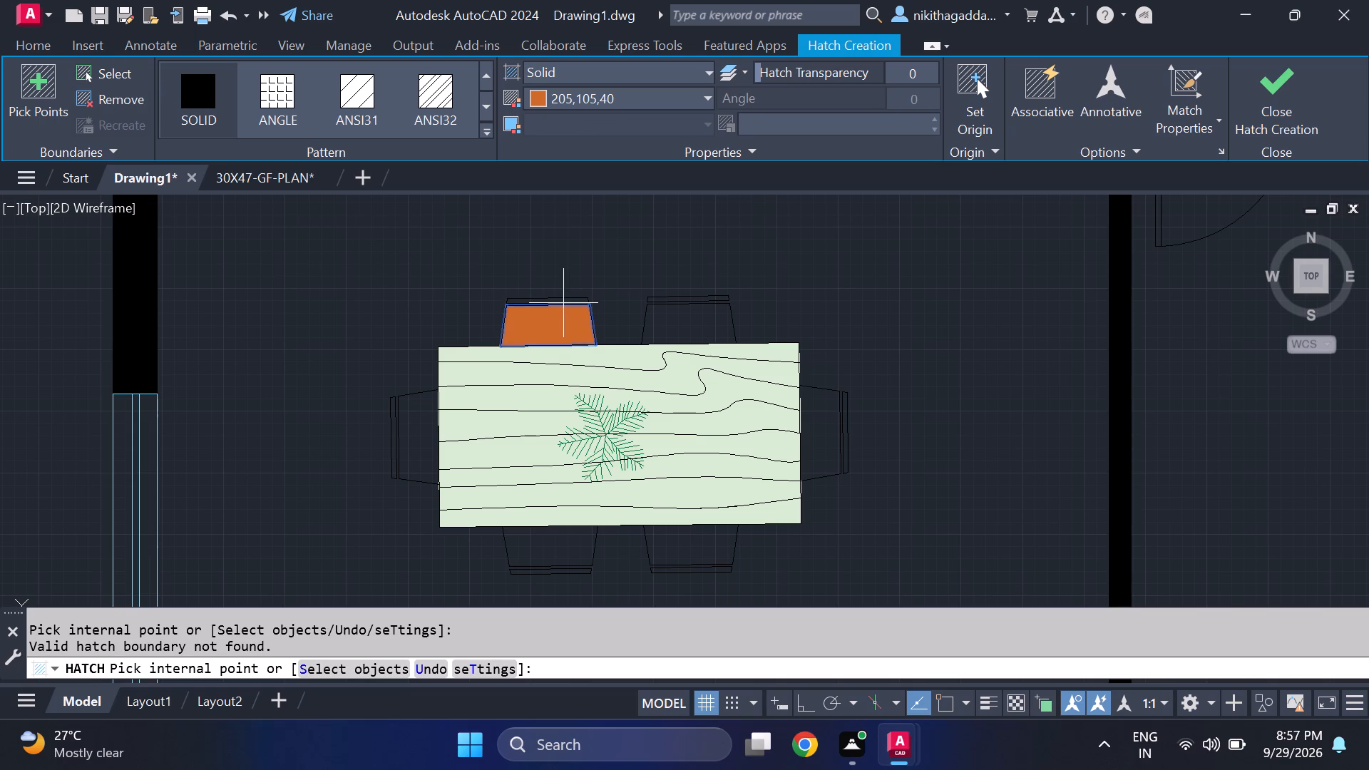
scroll(563, 301, up, 4)
click(563, 303)
scroll(806, 352, down, 5)
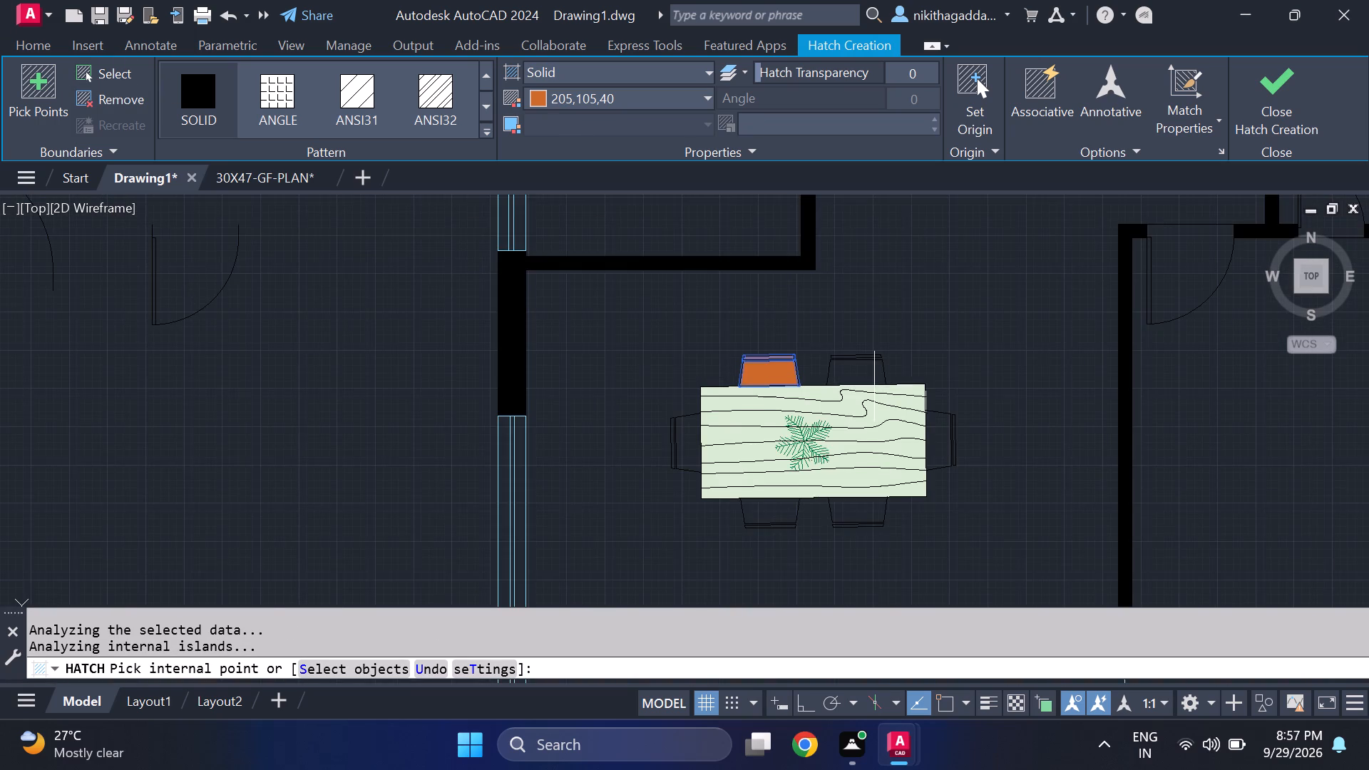
Add the same solid orange hatch to the second upper chair and the left-end chair, covering seats and backrests.
scroll(876, 381, up, 1)
click(873, 381)
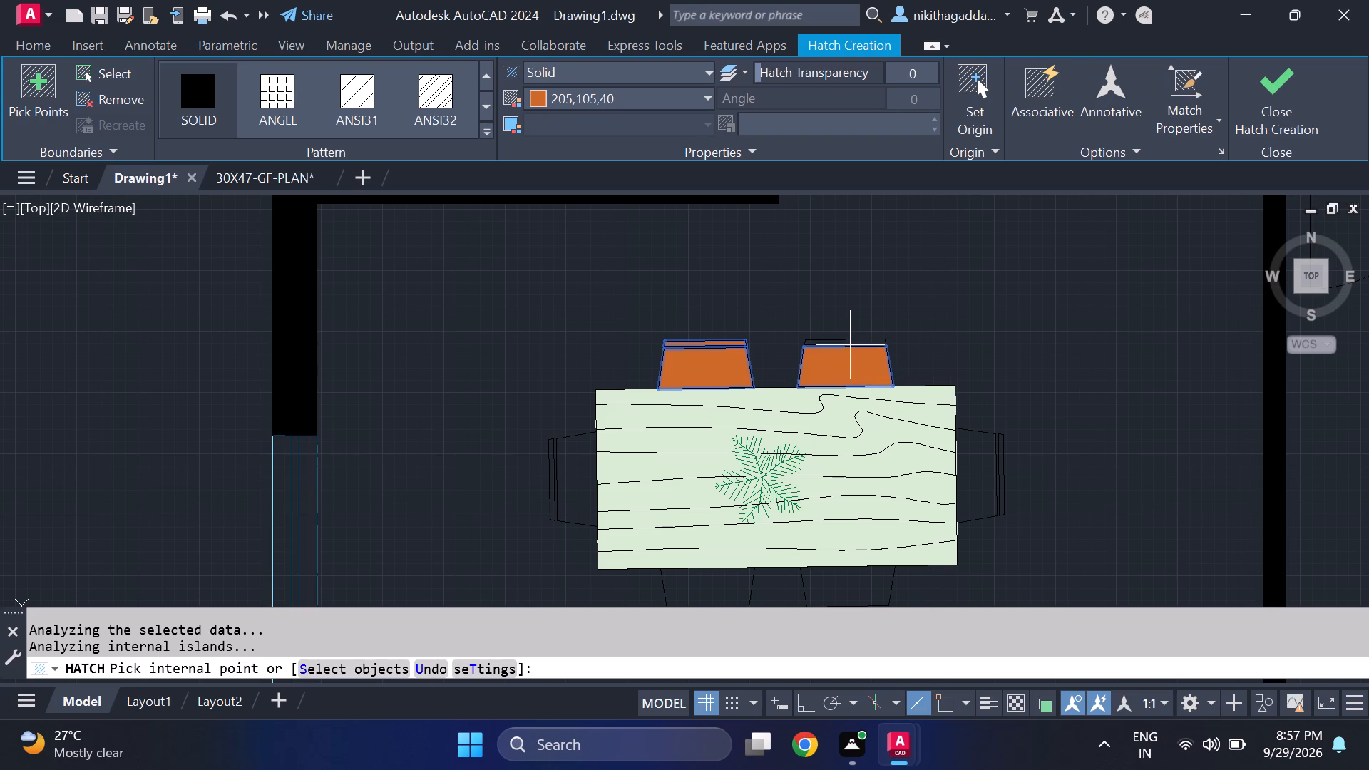
click(850, 343)
click(565, 456)
click(551, 462)
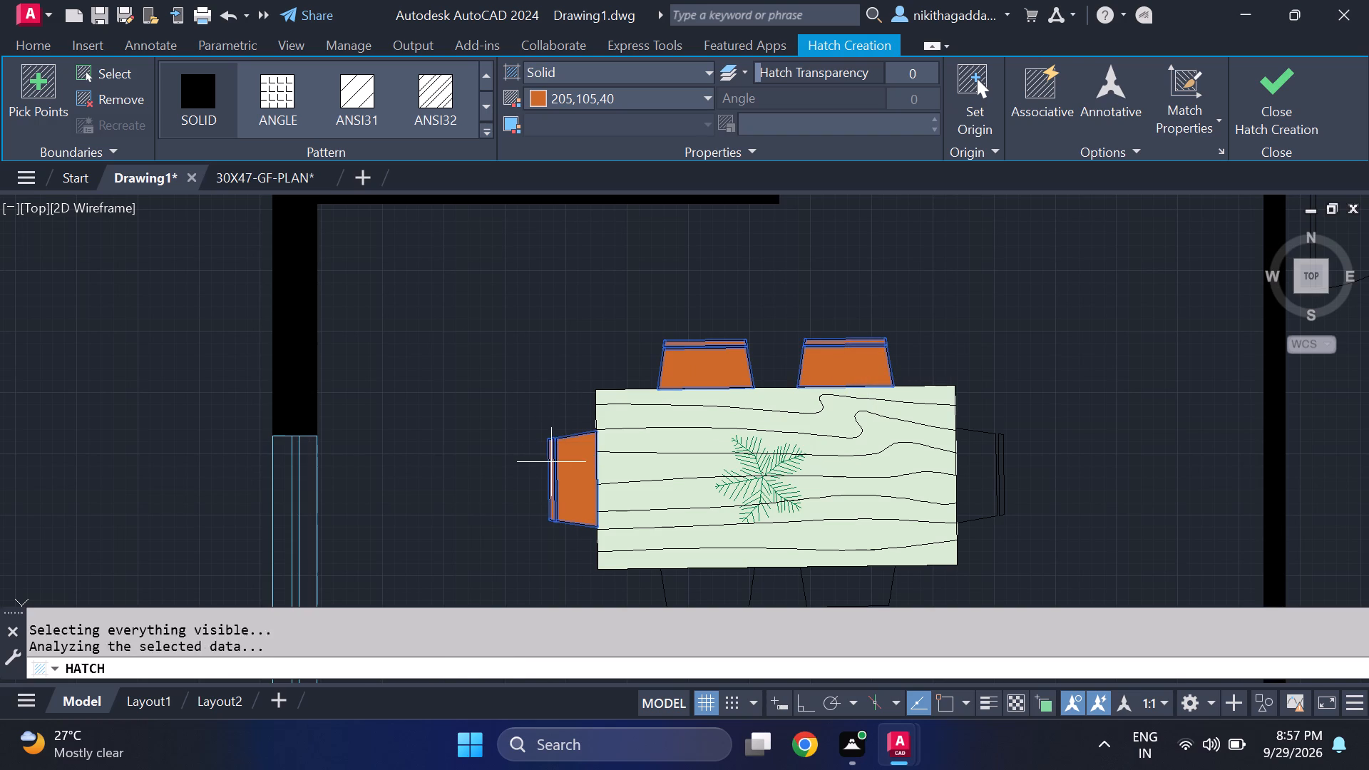
Fill the seat and backrest of the left chair on the dining table's lower side with the same hatch.
middle_drag(607, 521, 576, 425)
click(661, 478)
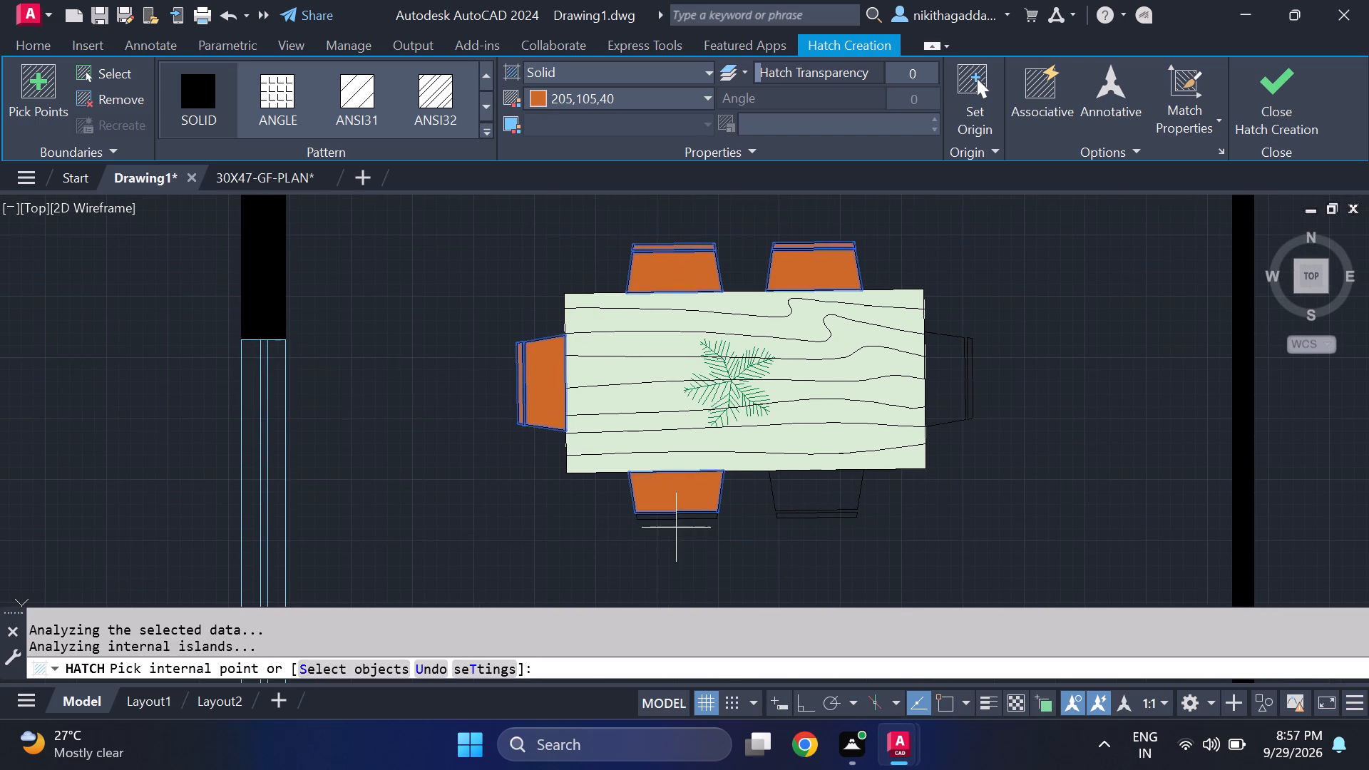
click(674, 520)
scroll(677, 483, up, 3)
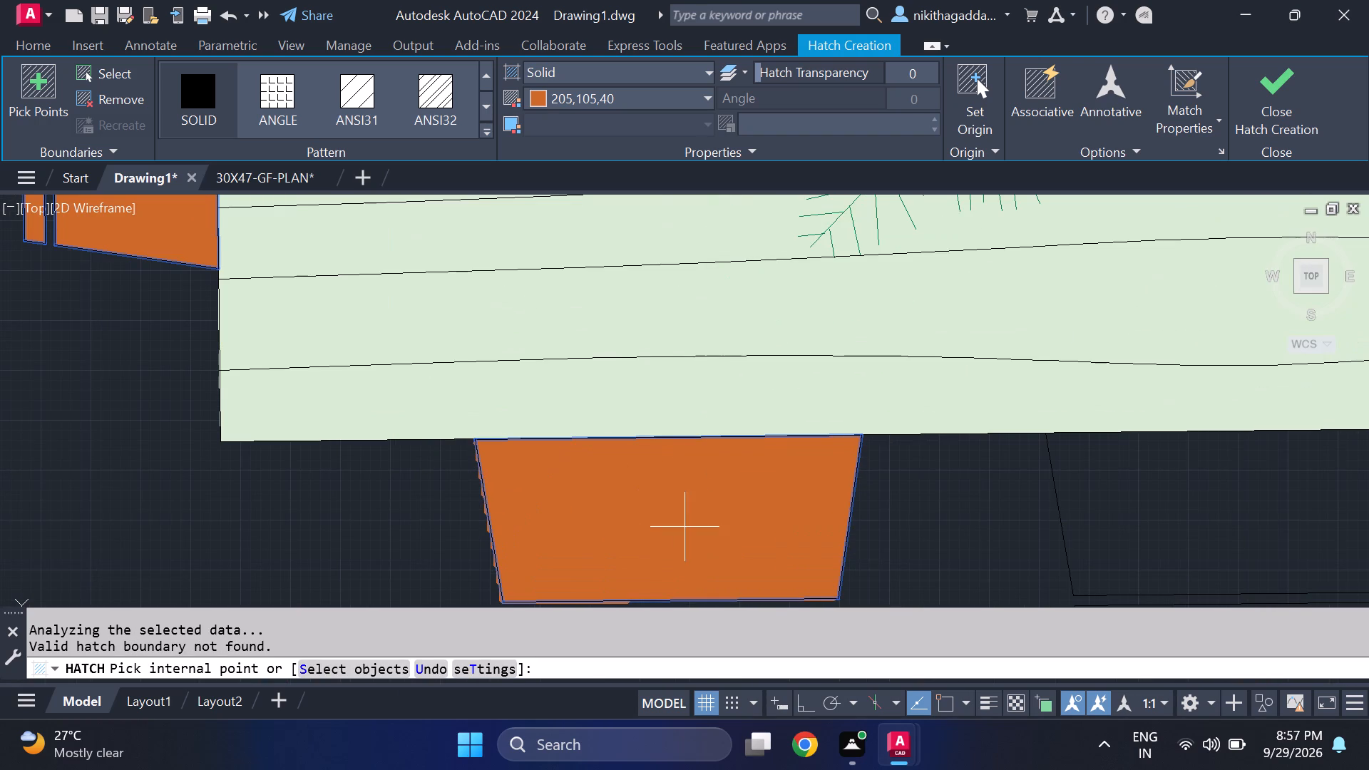
middle_drag(665, 461, 652, 312)
click(617, 477)
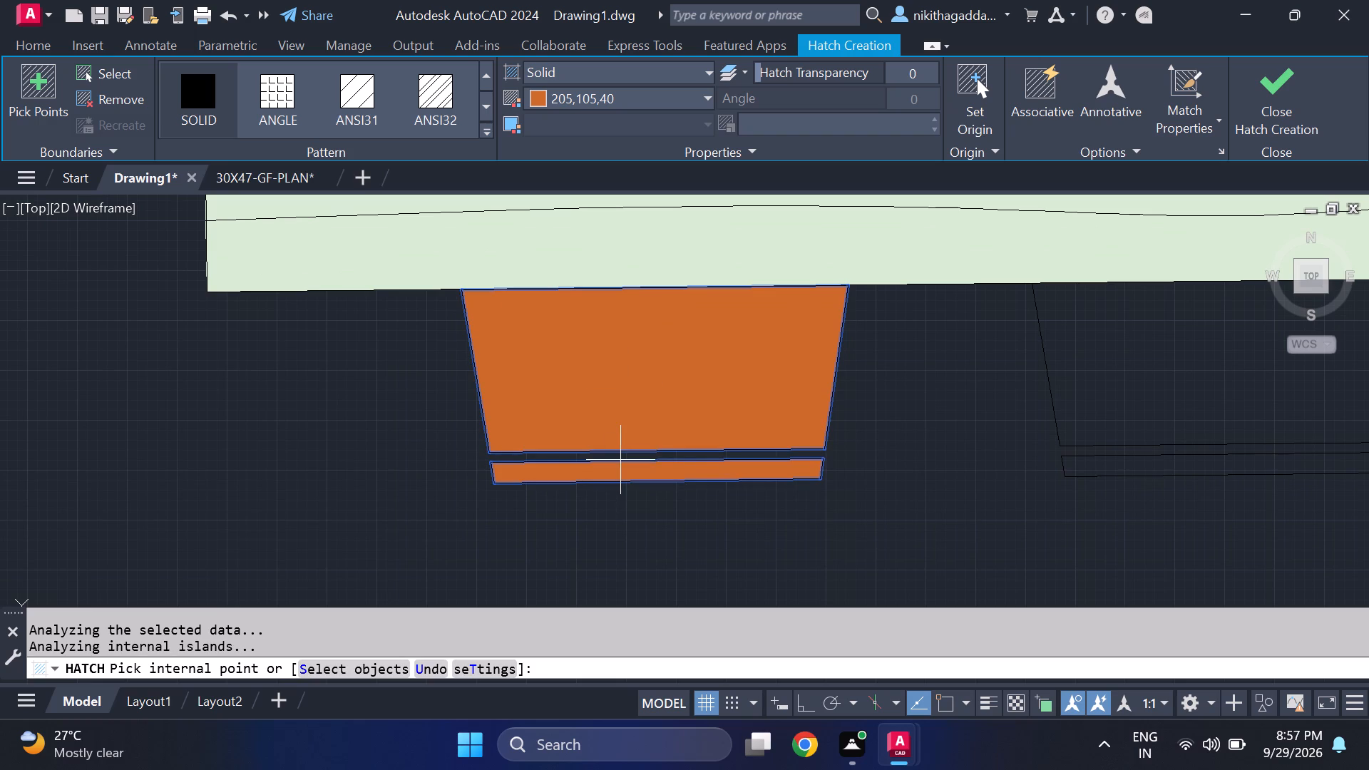
click(620, 458)
click(622, 455)
scroll(625, 463, up, 4)
click(625, 426)
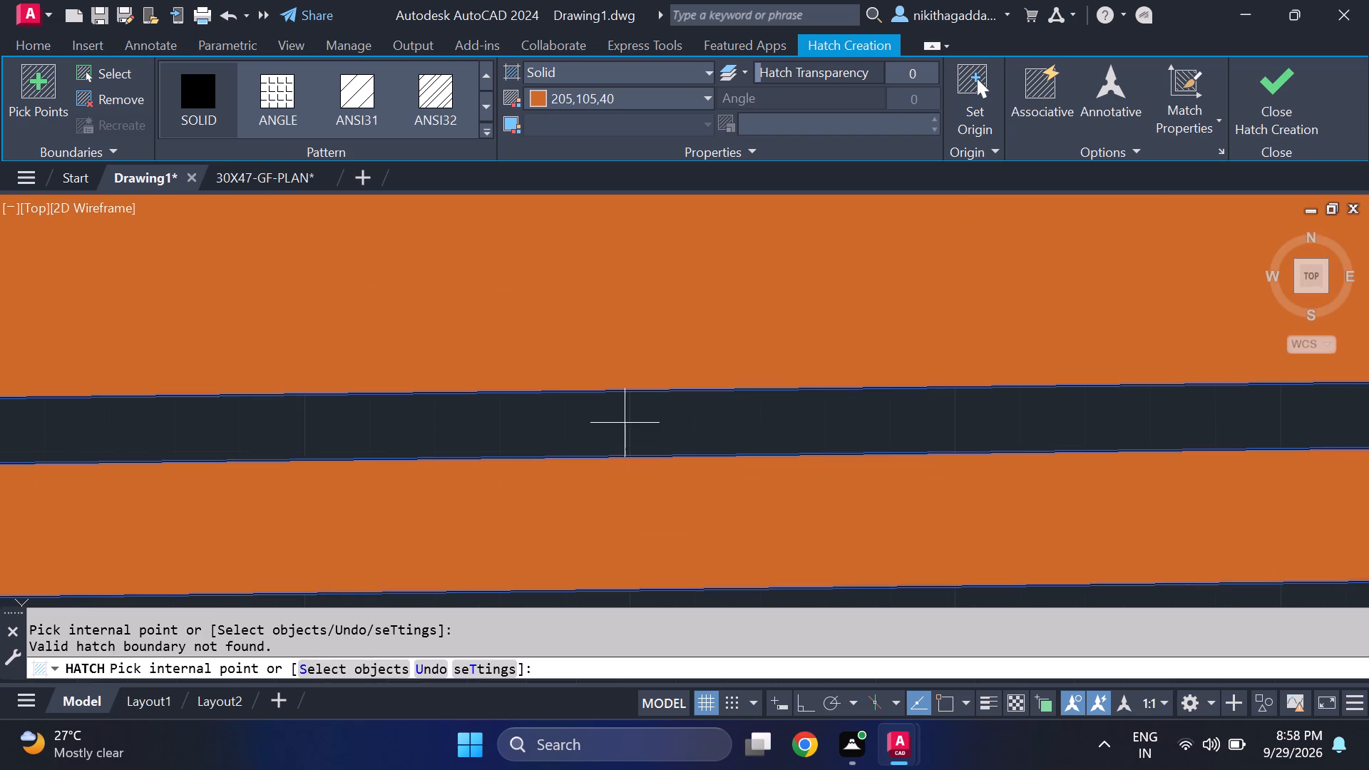
Fill the backrest and seat of the right chair on the dining table's lower side with the same hatch.
scroll(625, 423, down, 7)
scroll(796, 438, up, 3)
click(759, 426)
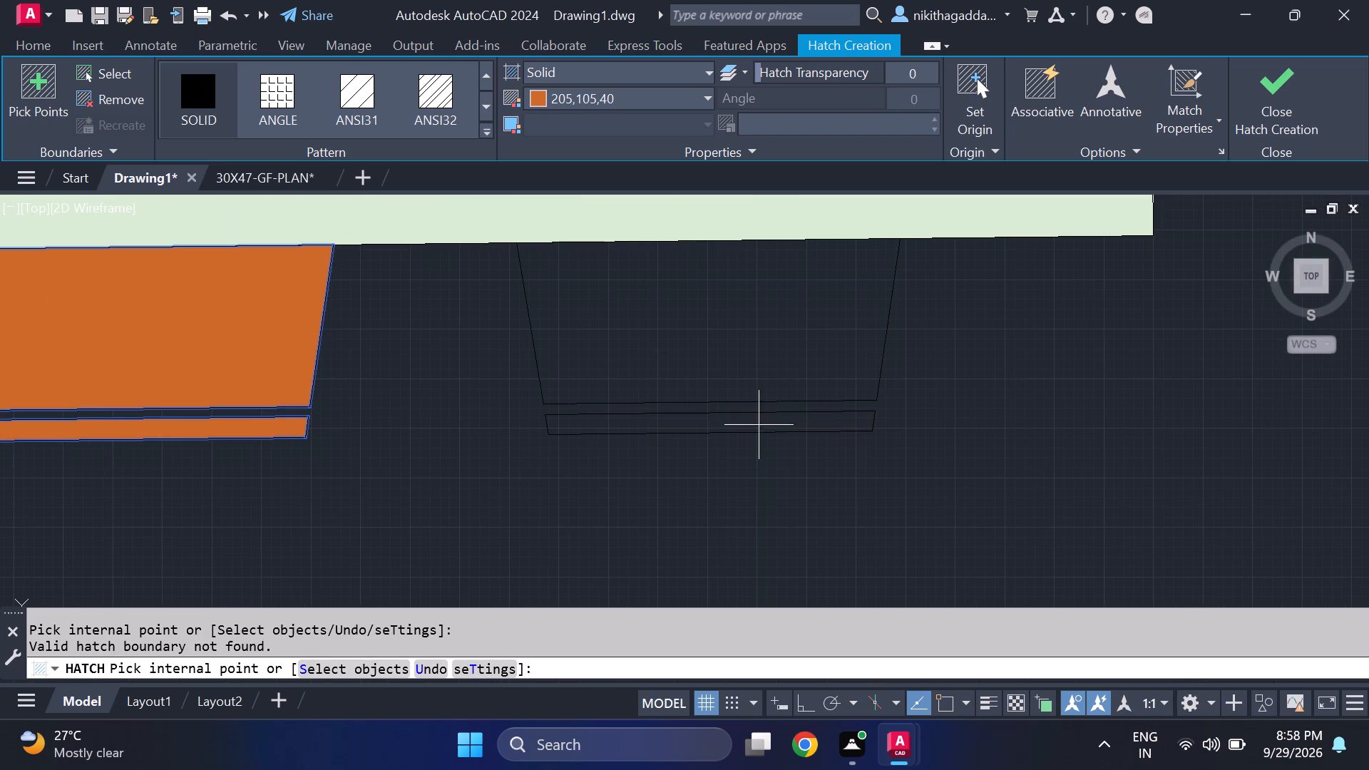
click(757, 419)
click(745, 382)
Fill the dining table's right-end chair, seat and backrest, with the same hatch and finish the Hatch command.
scroll(747, 386, down, 5)
middle_drag(841, 363, 830, 416)
scroll(804, 403, up, 3)
click(717, 389)
click(744, 371)
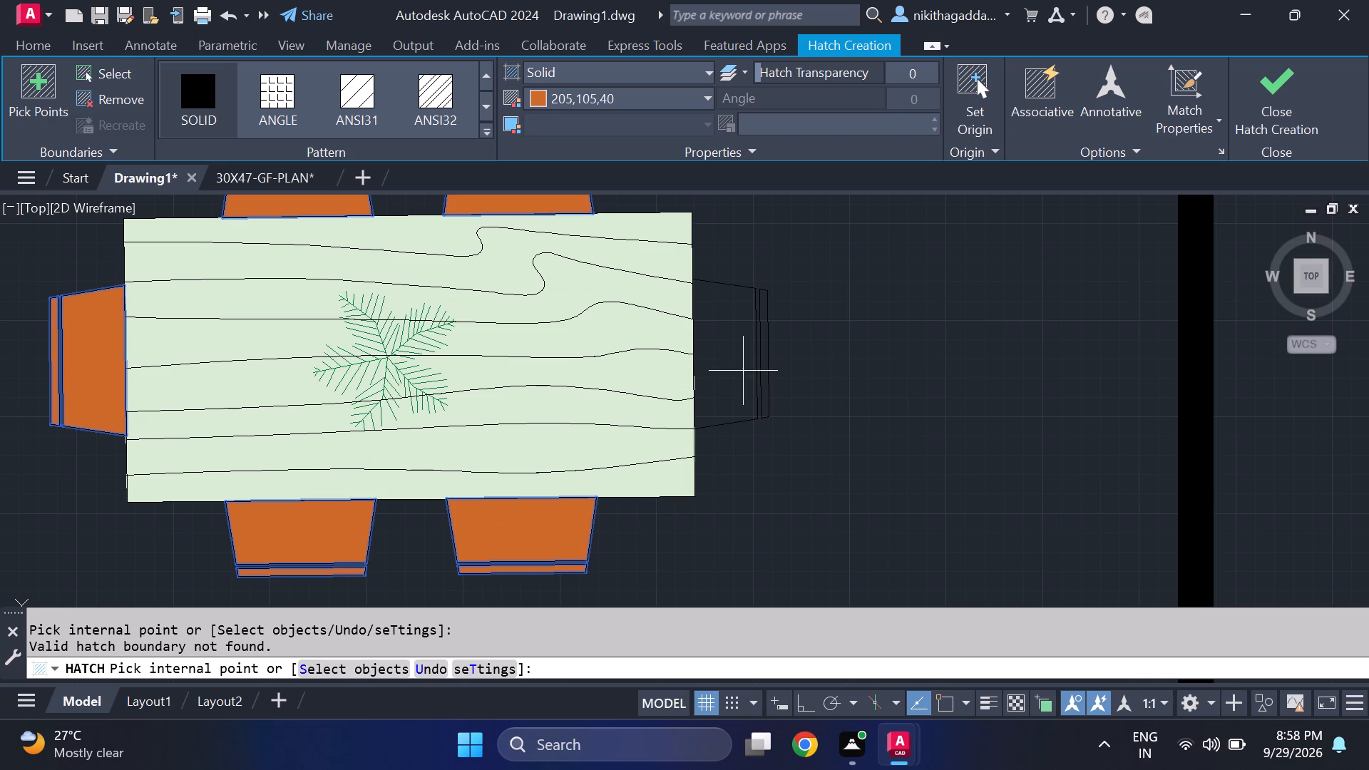
click(763, 359)
click(743, 371)
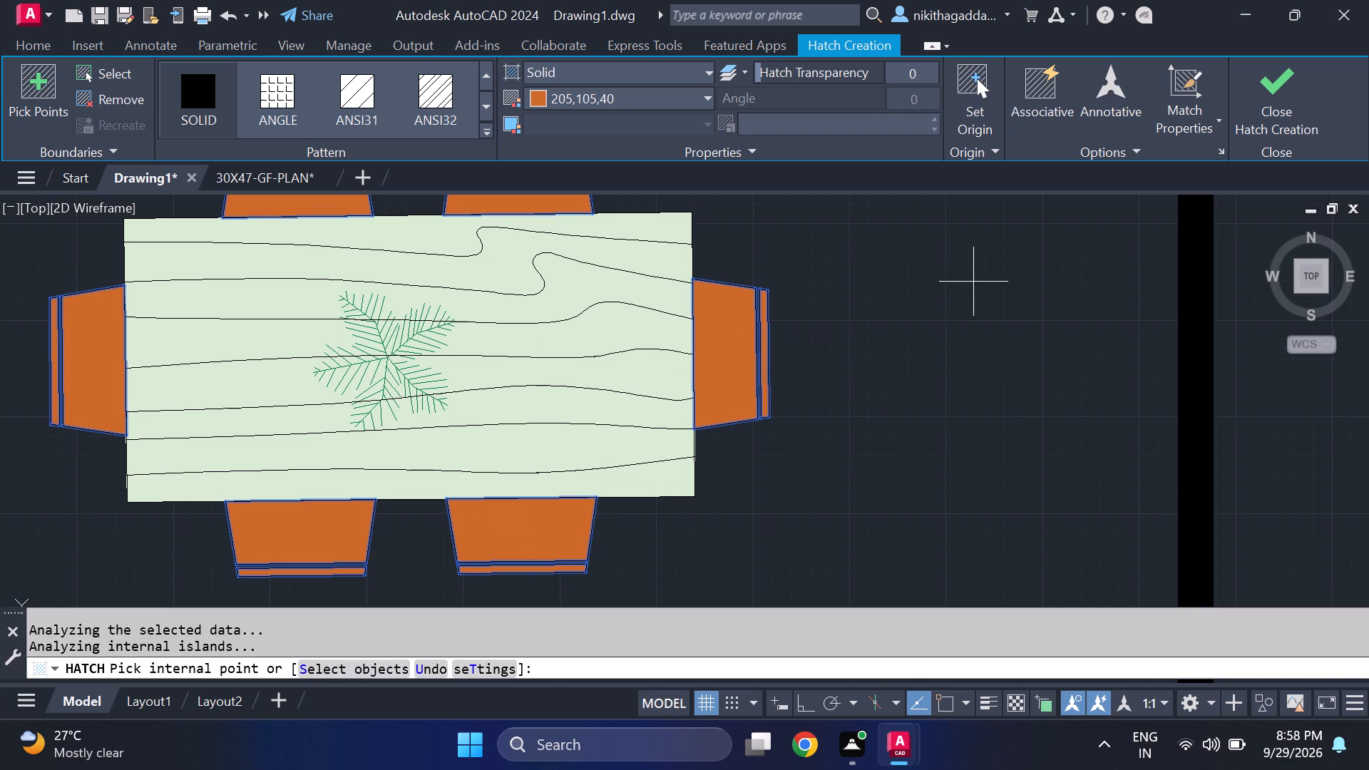
click(1256, 120)
Review the floor plan around the dining set, kitchen fixtures and nearby doors.
scroll(820, 362, down, 6)
scroll(826, 349, up, 2)
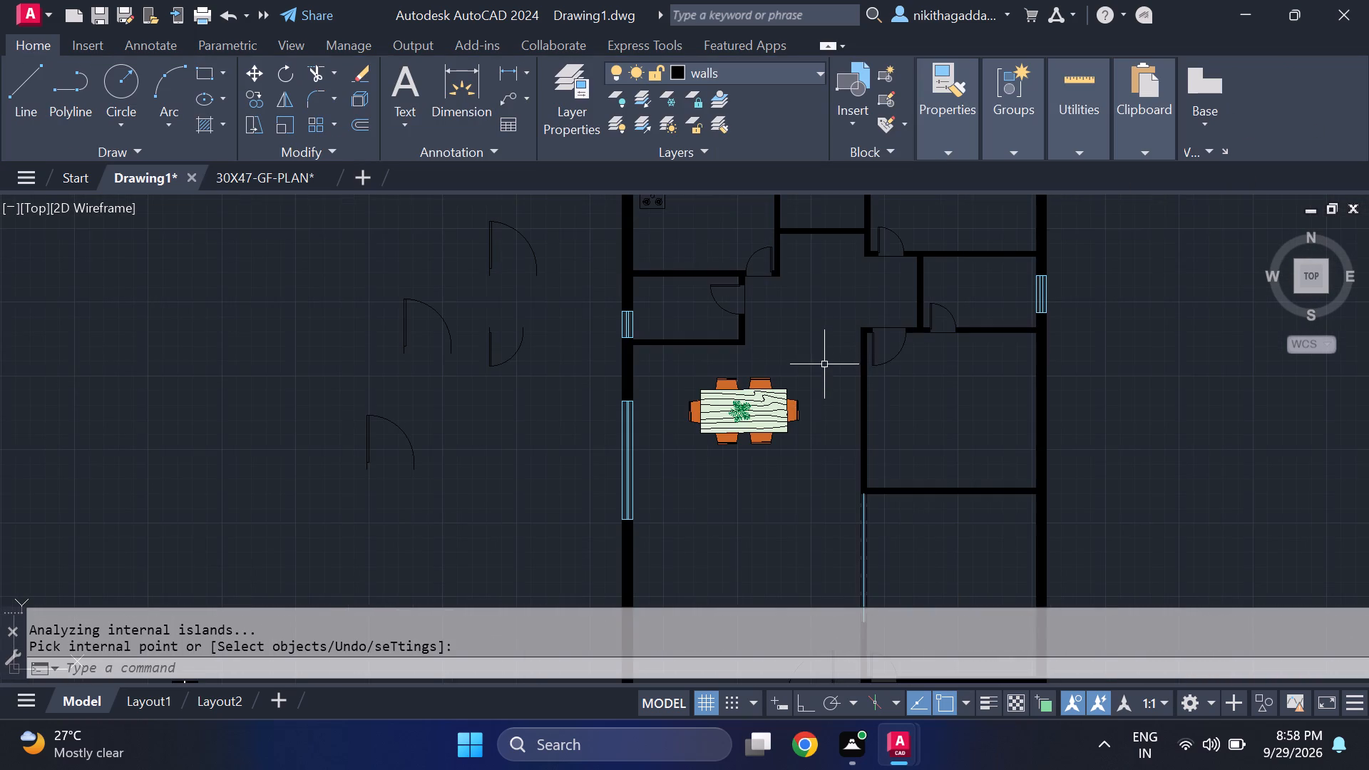
scroll(798, 416, up, 2)
scroll(821, 403, down, 1)
middle_drag(828, 338, 868, 478)
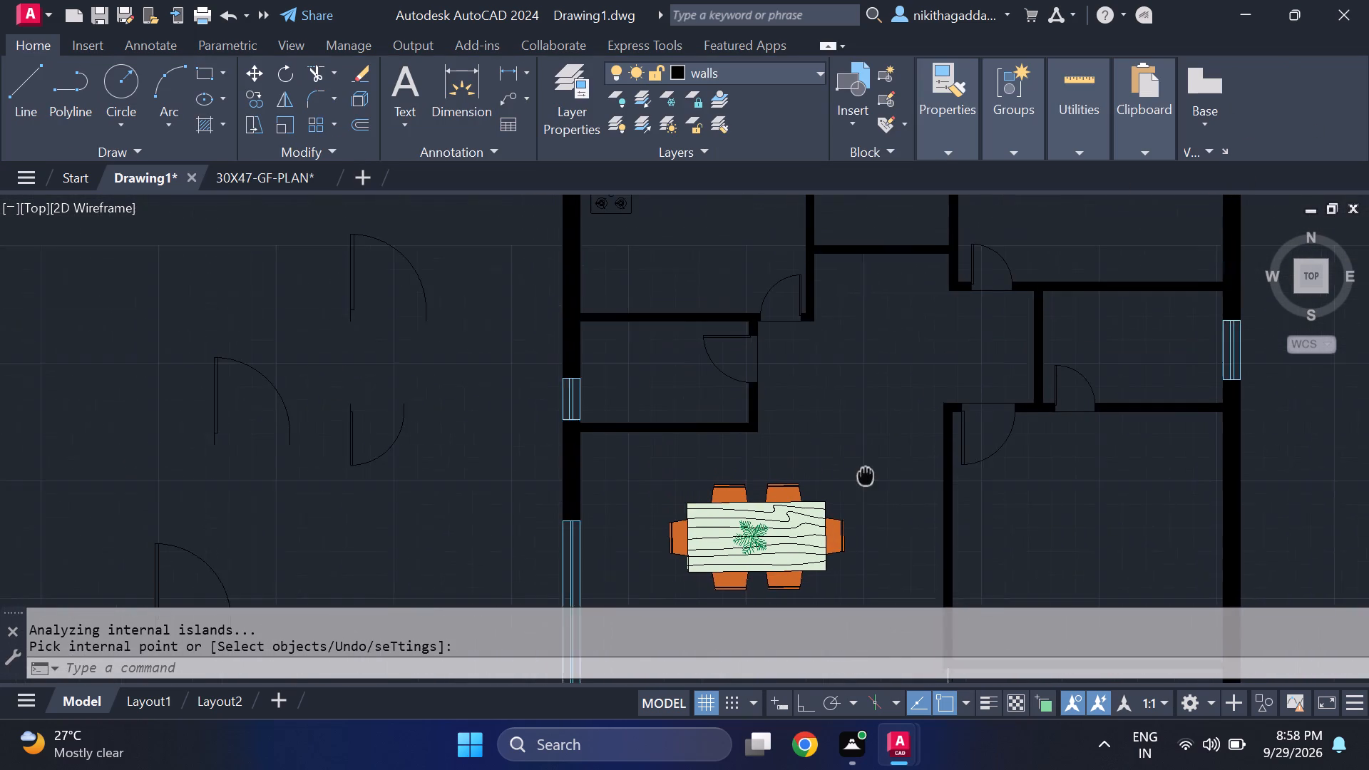
middle_drag(868, 478, 869, 489)
scroll(782, 284, up, 2)
click(810, 260)
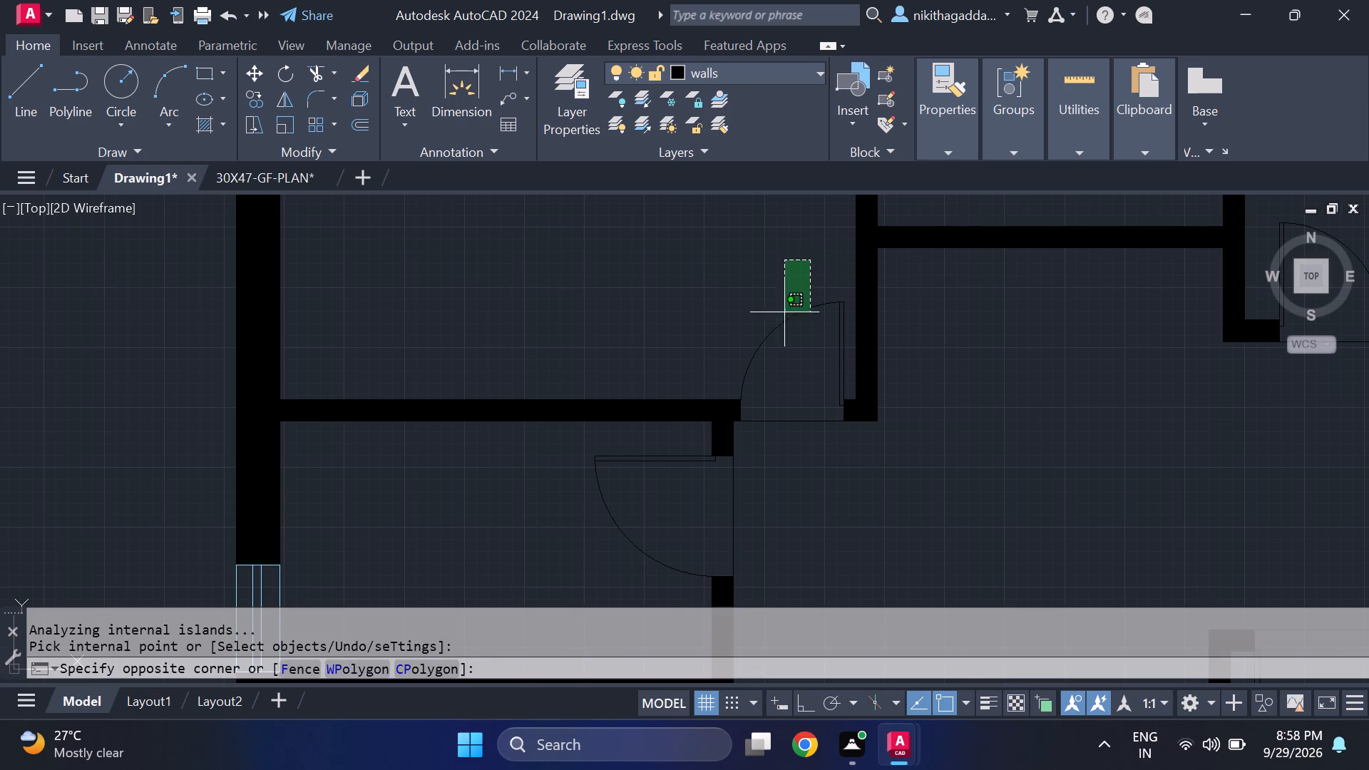
click(769, 344)
scroll(767, 334, down, 4)
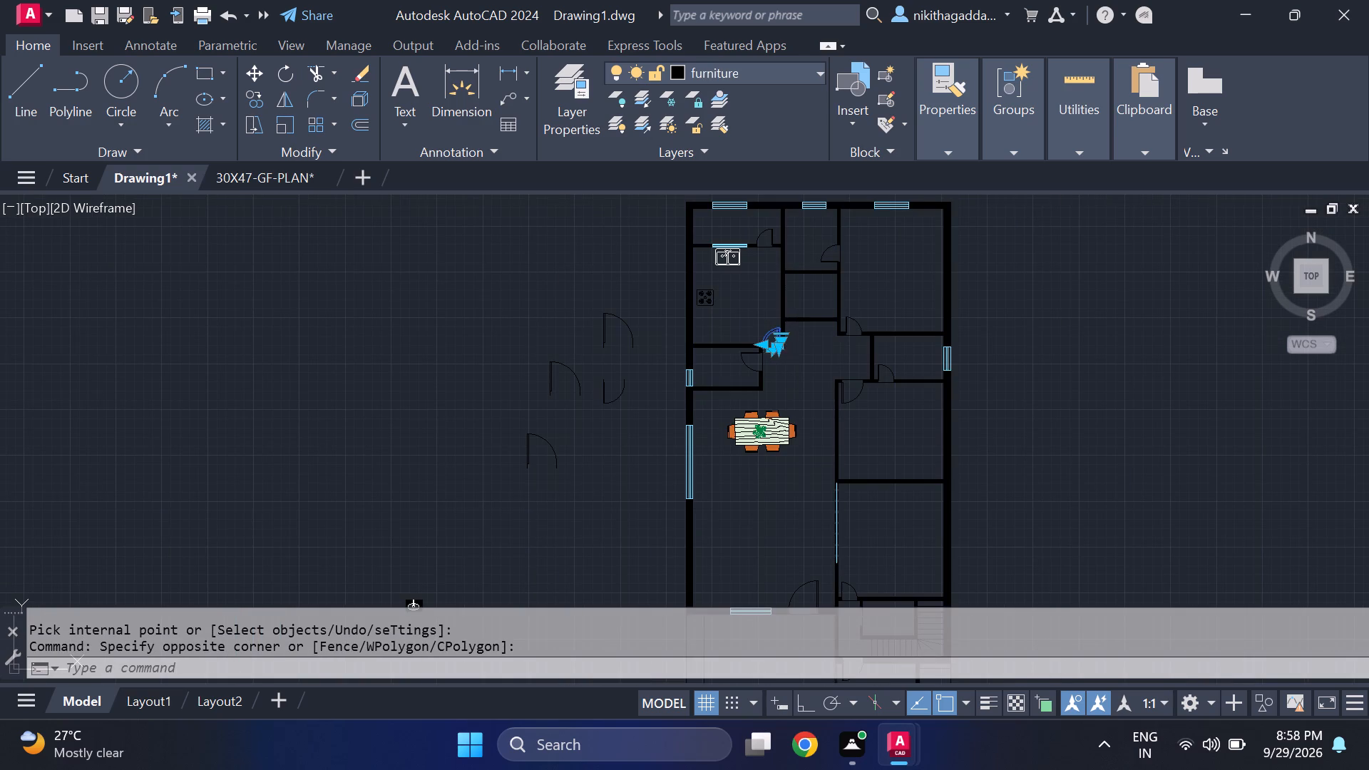
key(Escape)
scroll(699, 289, up, 2)
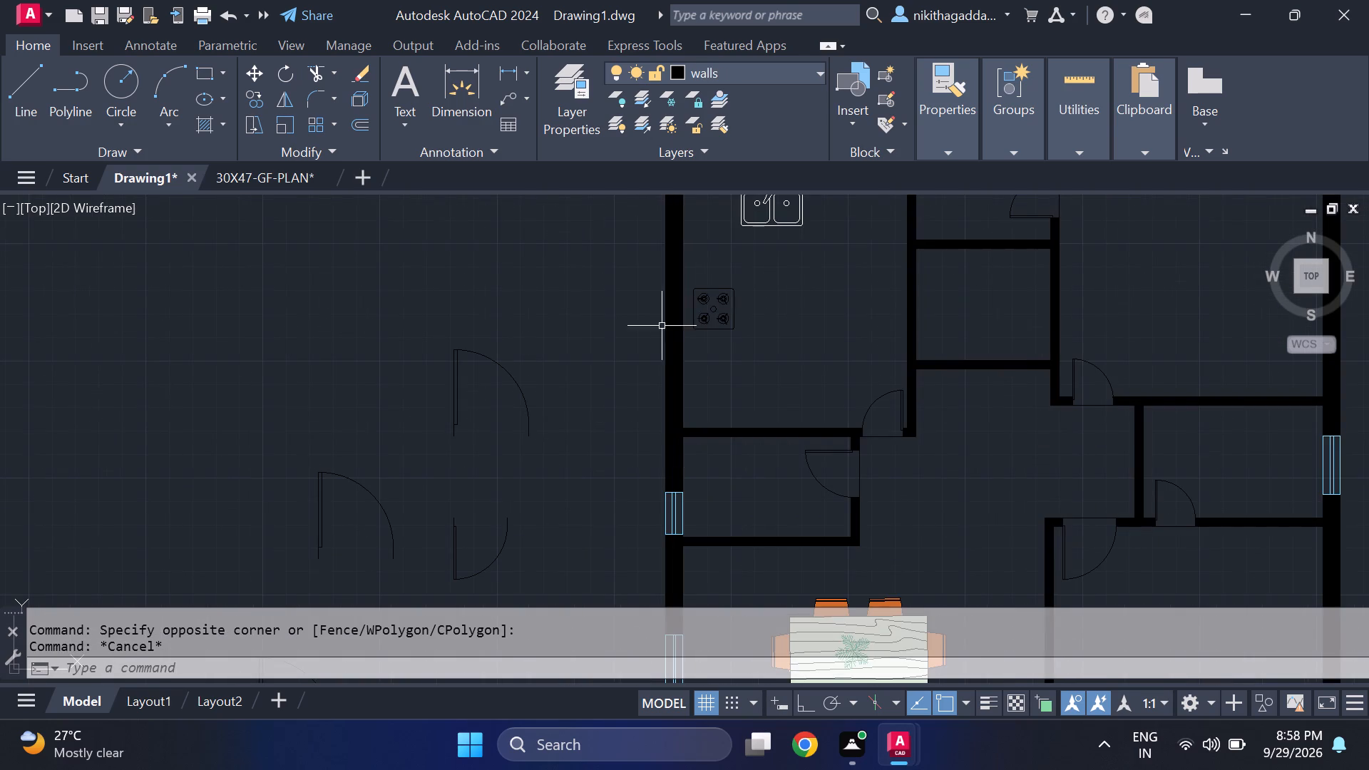
middle_drag(600, 367, 605, 468)
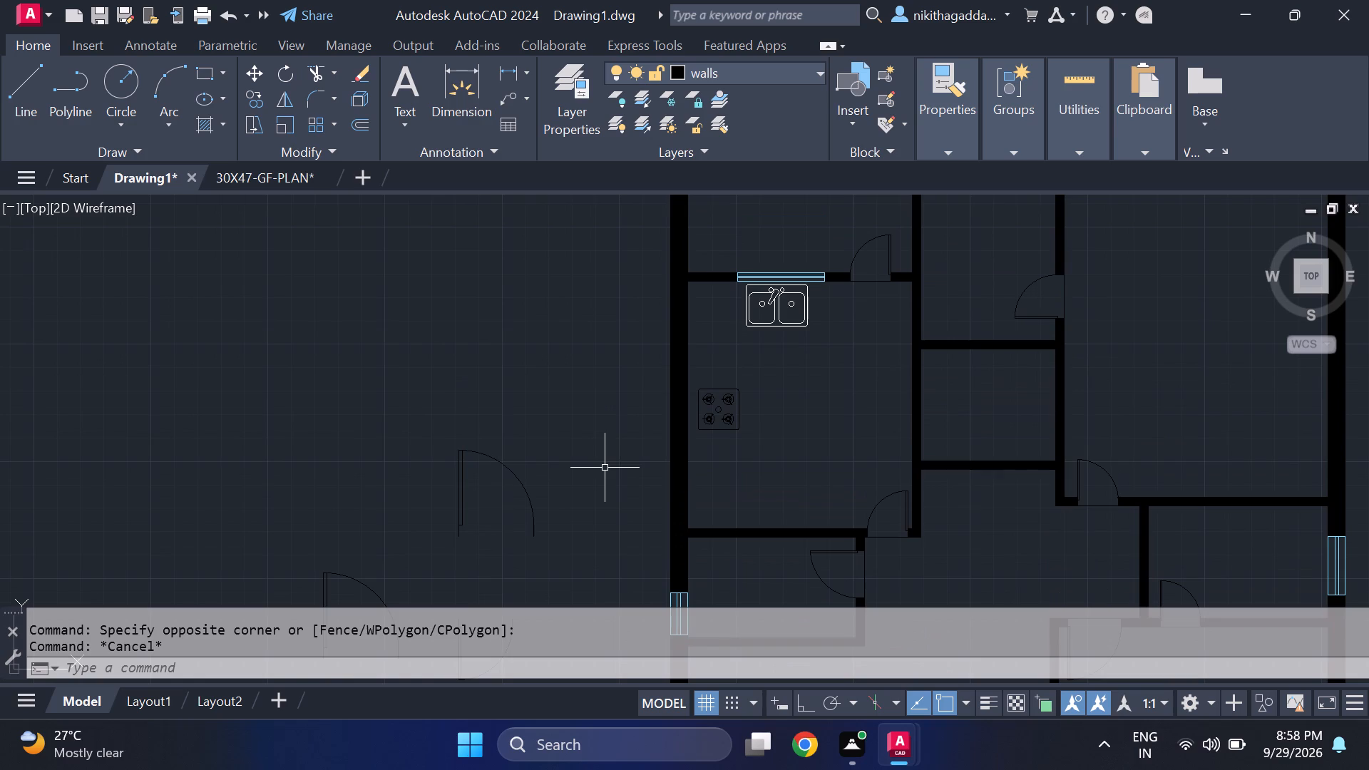
scroll(647, 448, down, 2)
middle_drag(759, 568, 793, 506)
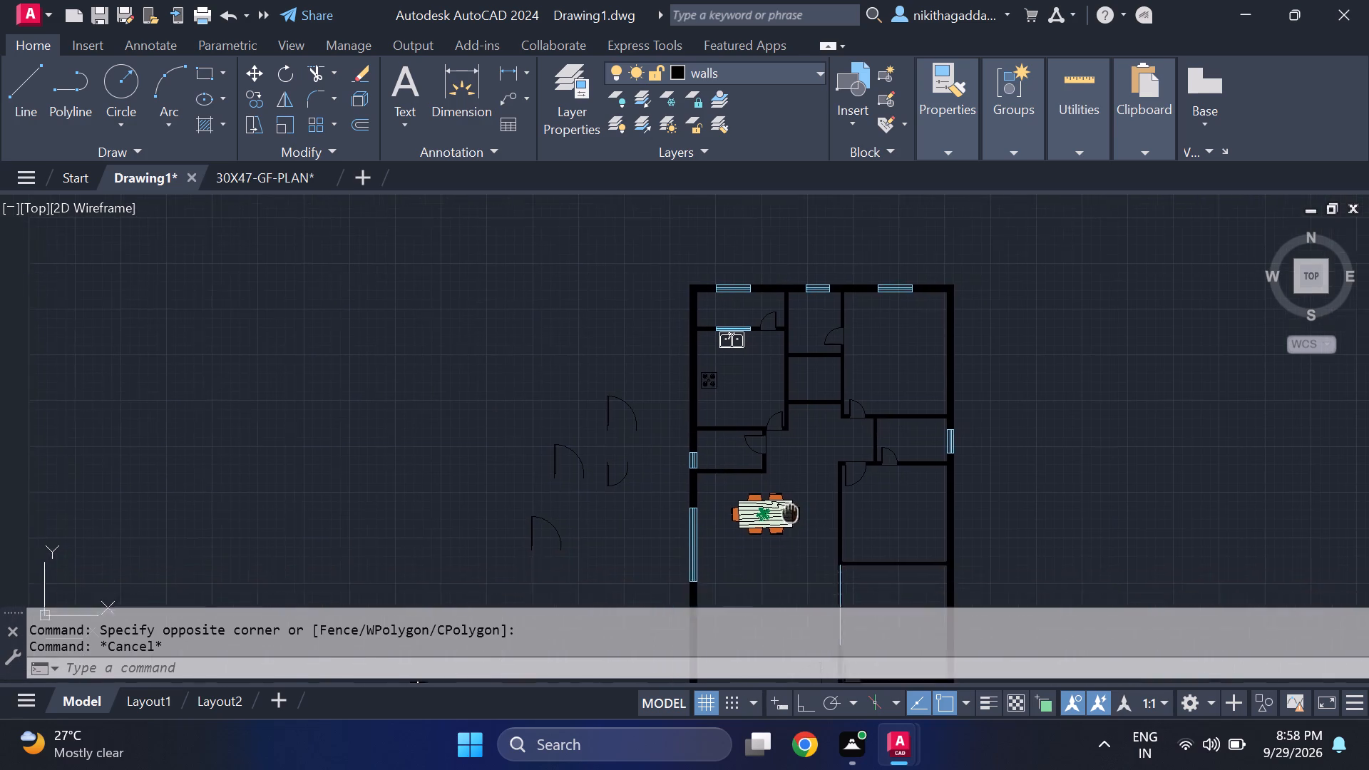
middle_drag(793, 506, 814, 426)
scroll(814, 426, up, 5)
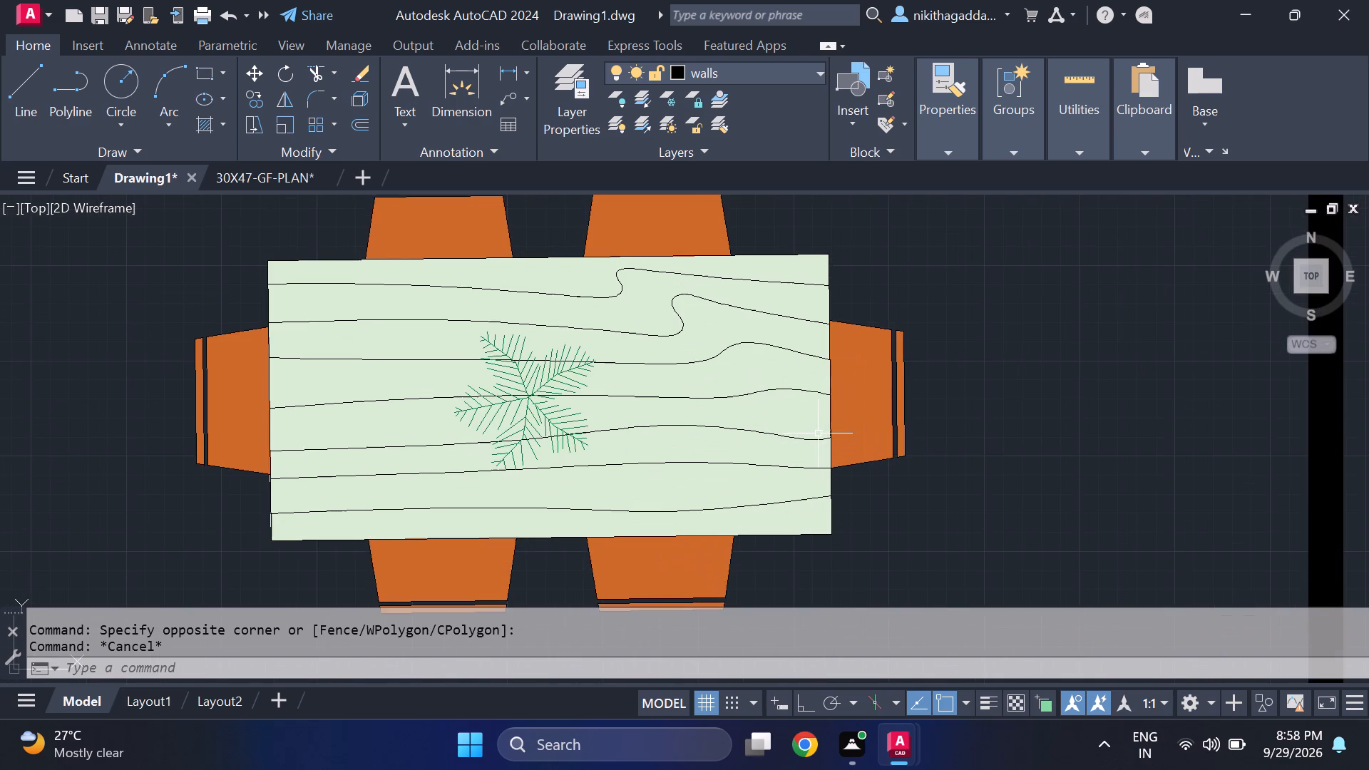
Delete the solid fill of the oval washbasin's counter and the solid fill of its border, outside the floor plan.
scroll(823, 435, down, 3)
scroll(836, 494, down, 2)
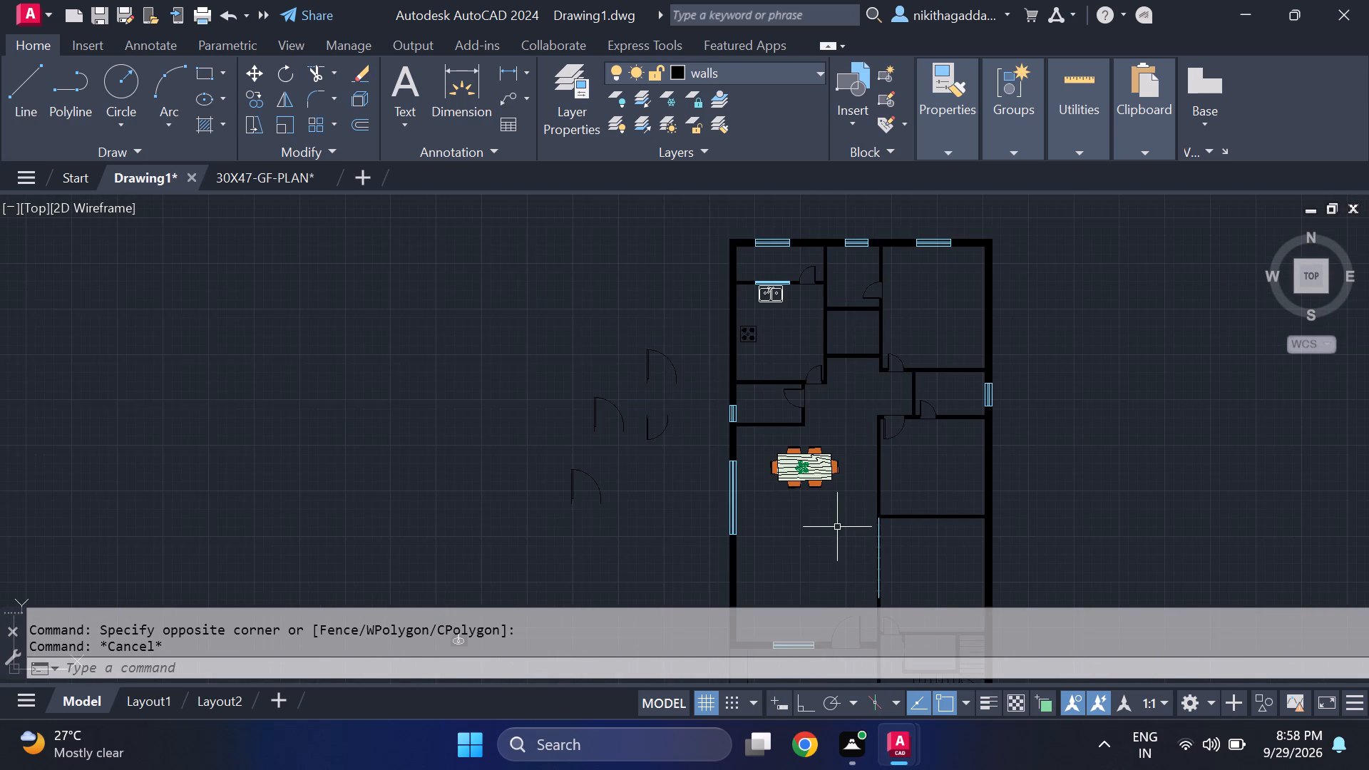
middle_drag(838, 527, 831, 470)
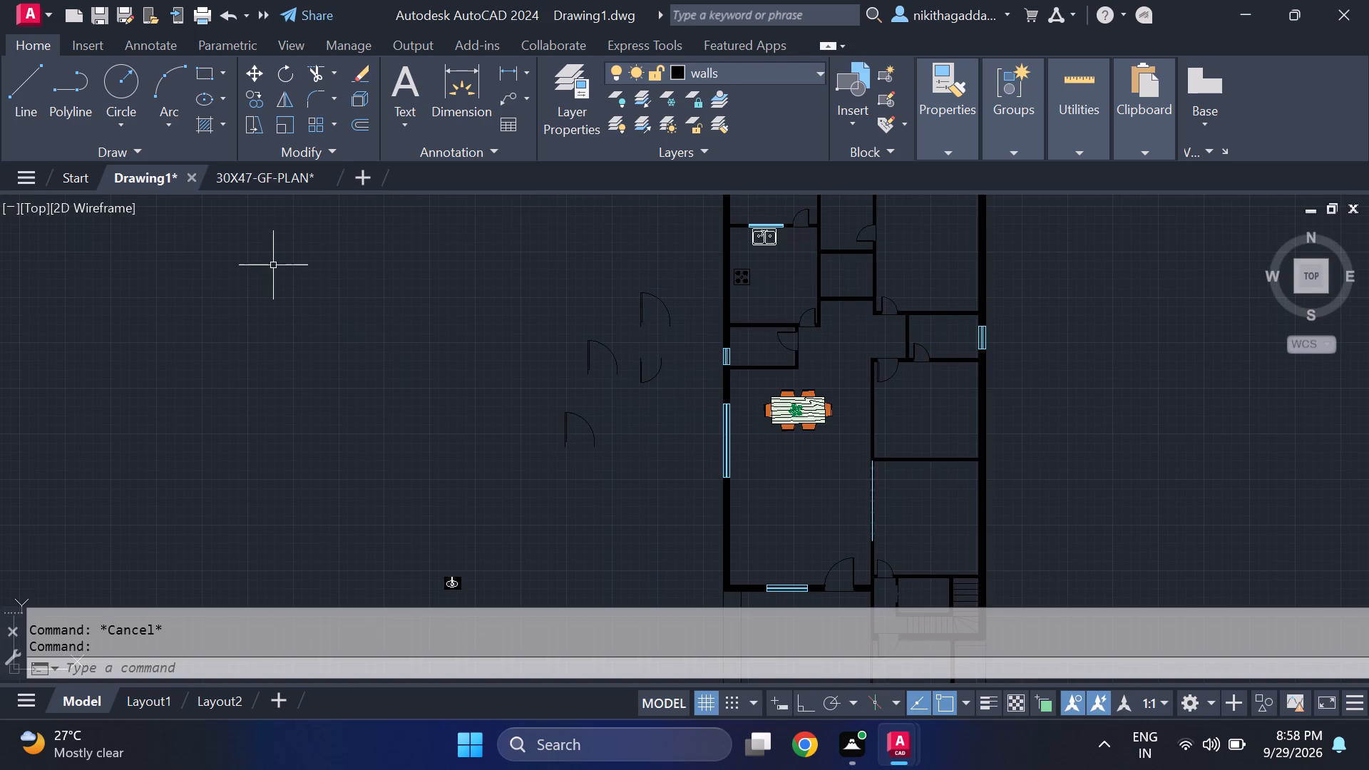
scroll(340, 450, down, 1)
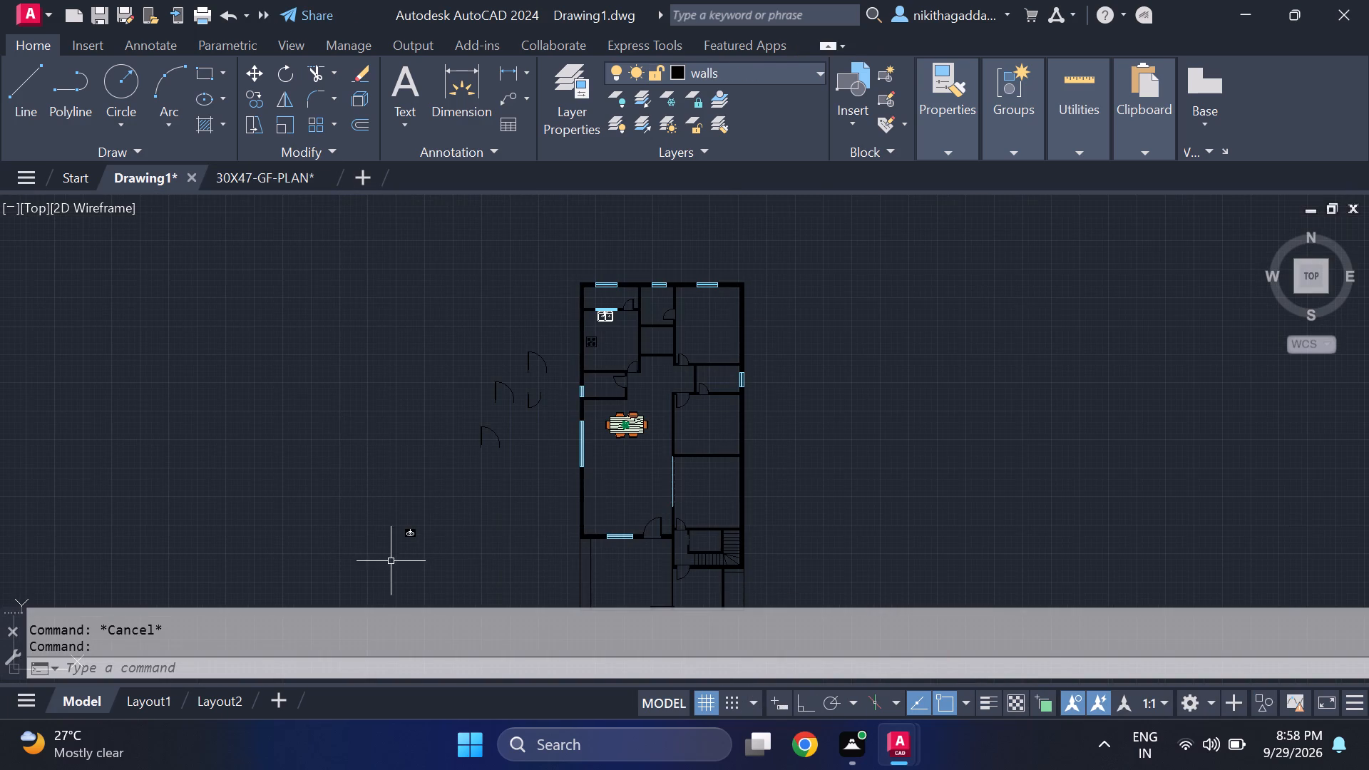
scroll(419, 533, up, 7)
scroll(239, 483, up, 2)
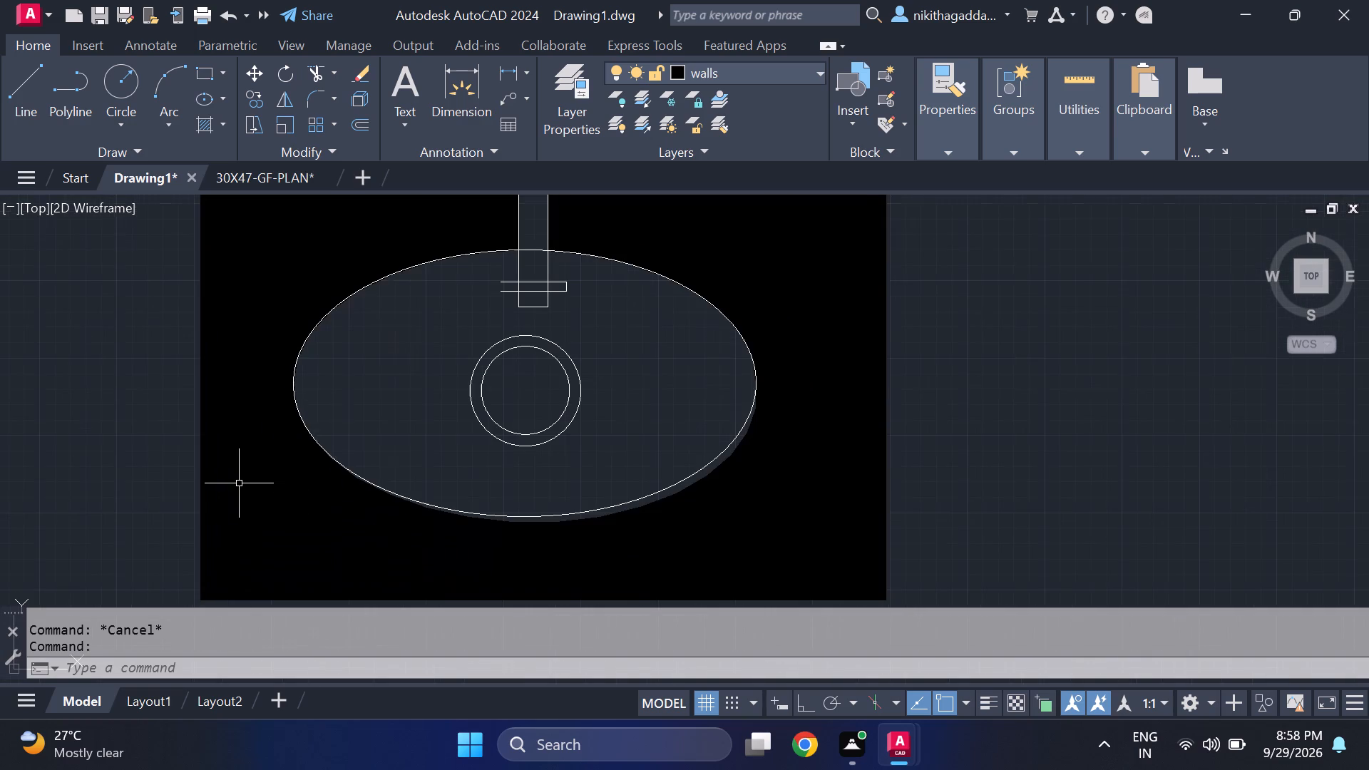
click(245, 478)
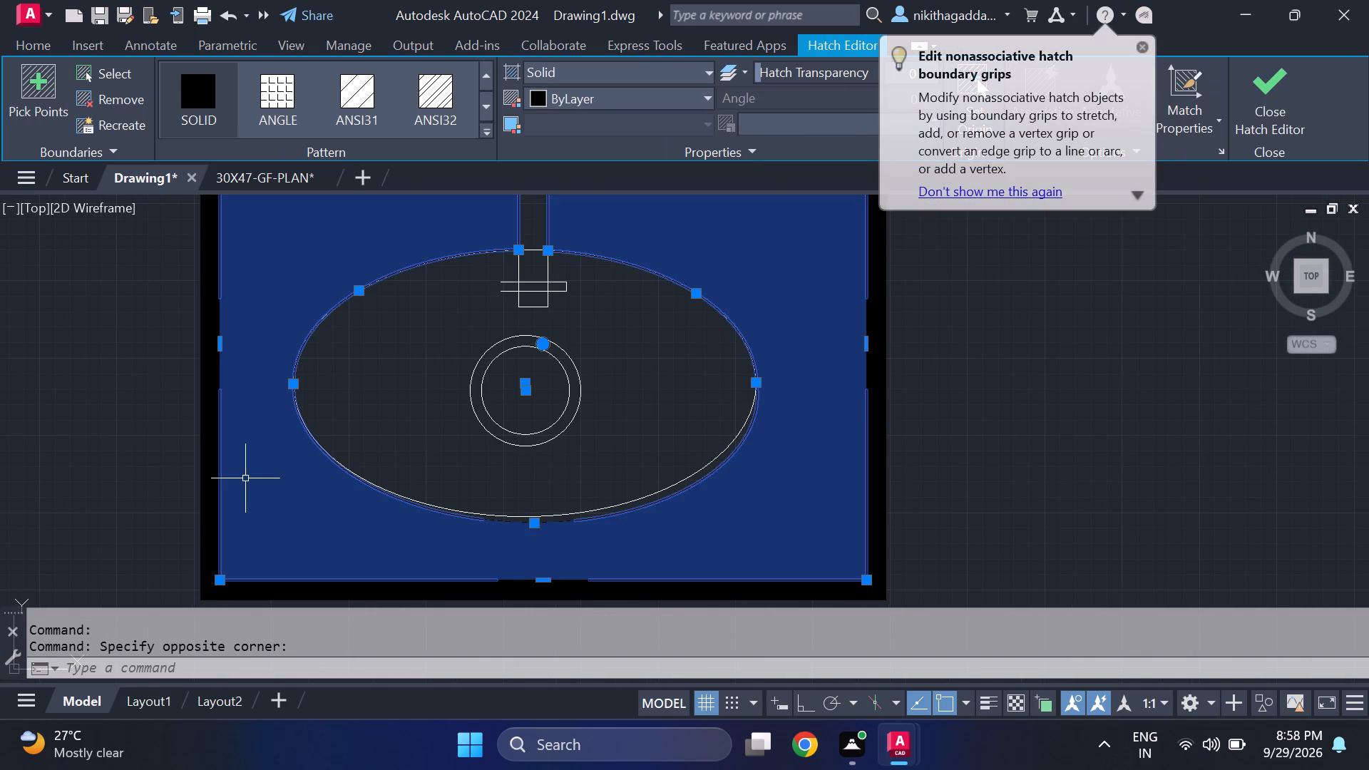
key(Delete)
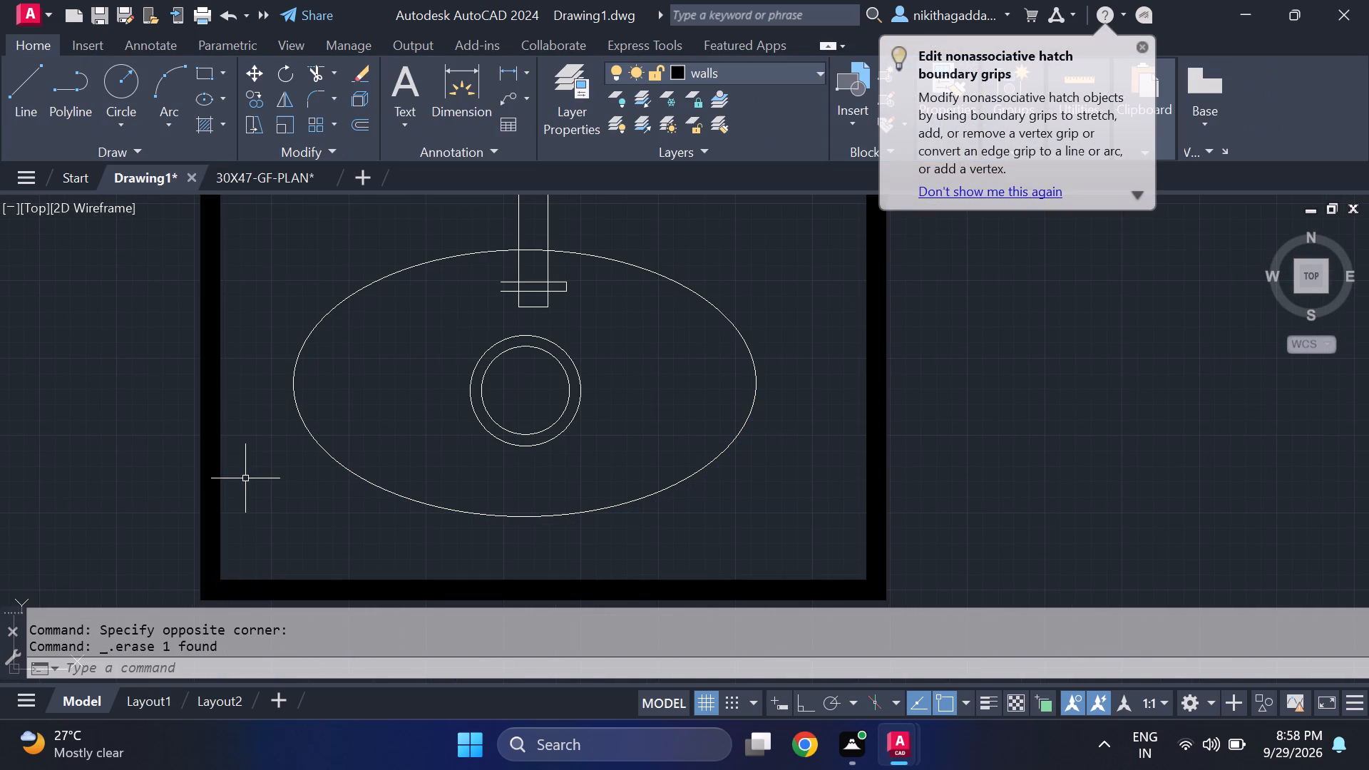
text(ha)
key(Escape)
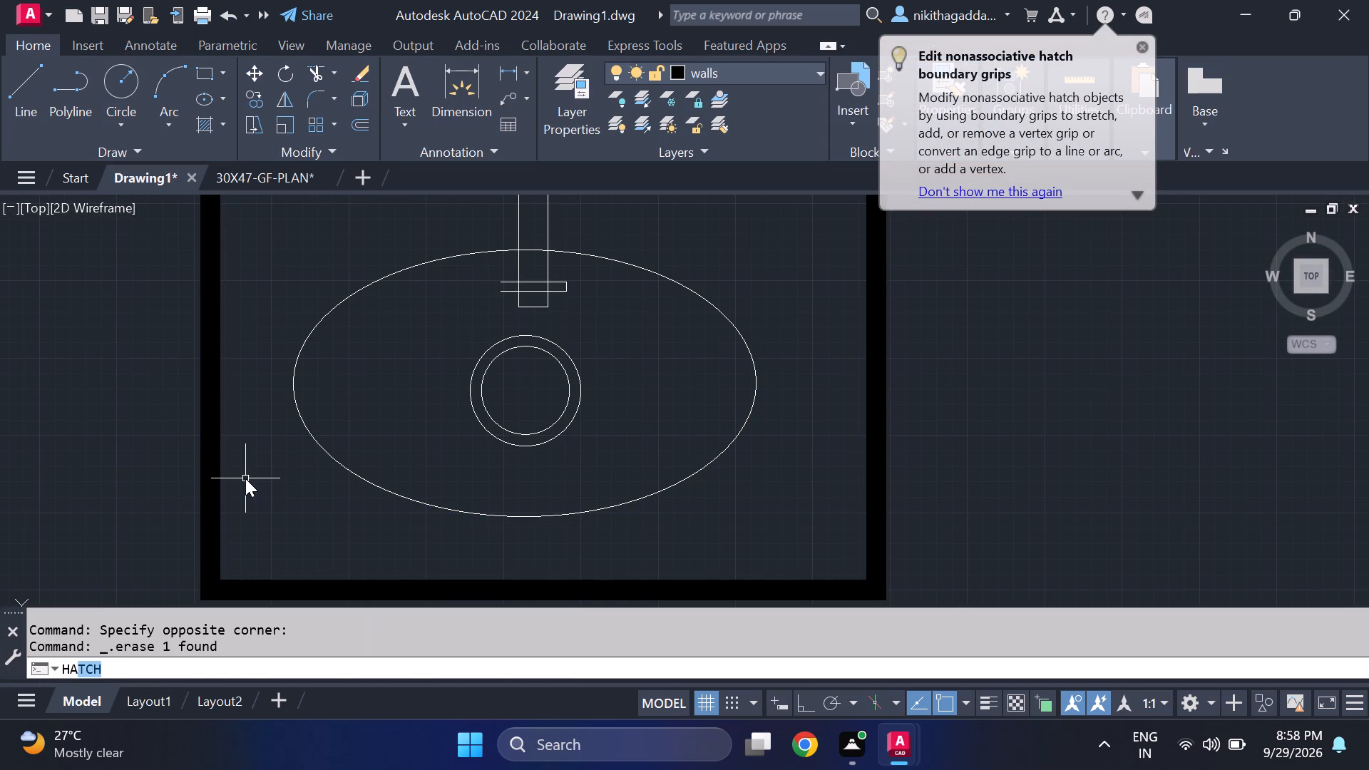
drag(210, 448, 203, 451)
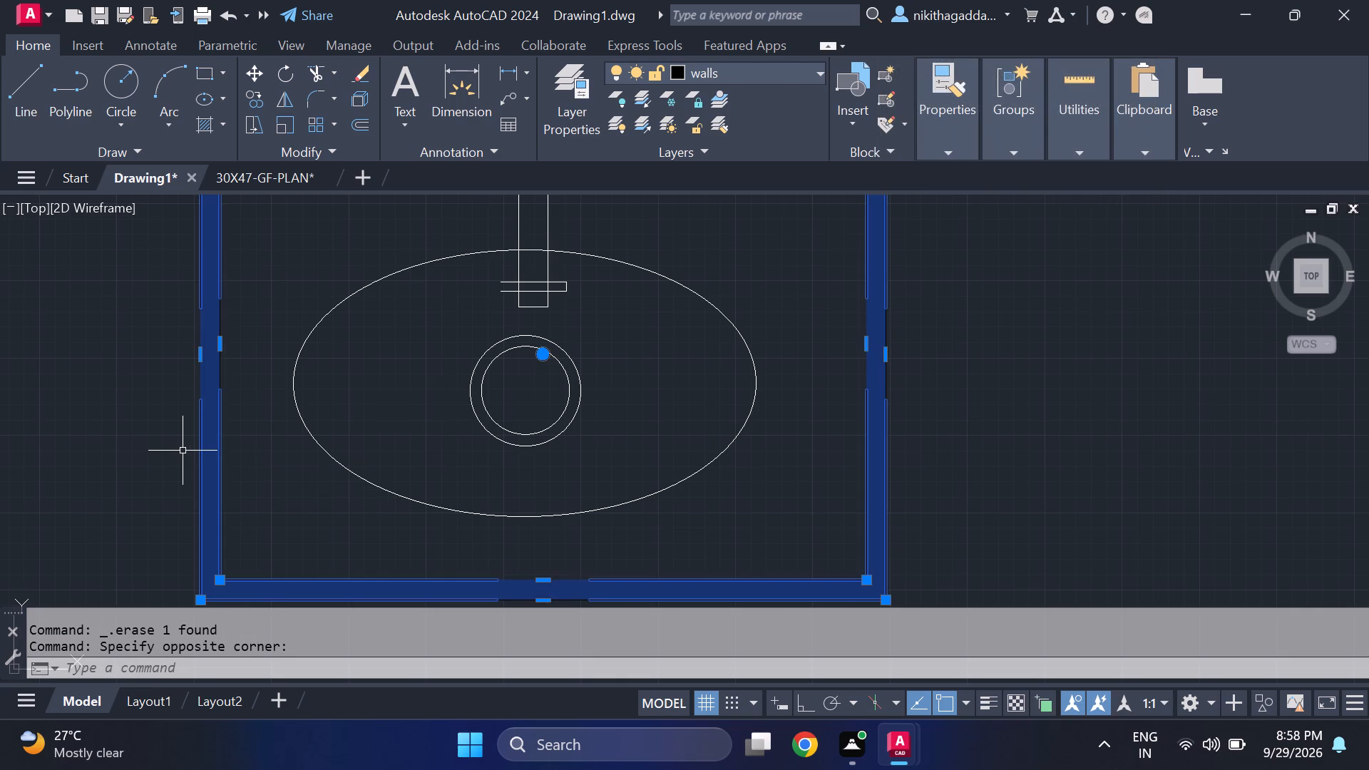
key(Delete)
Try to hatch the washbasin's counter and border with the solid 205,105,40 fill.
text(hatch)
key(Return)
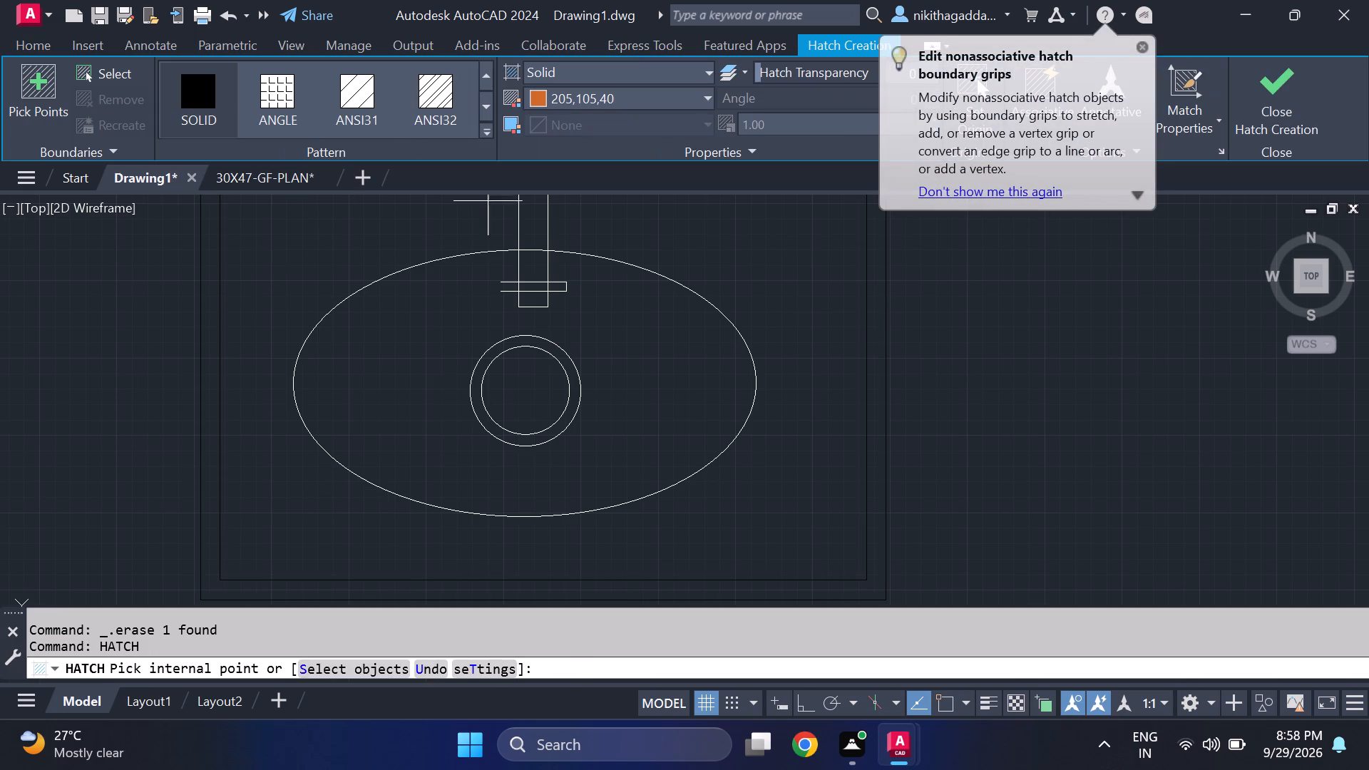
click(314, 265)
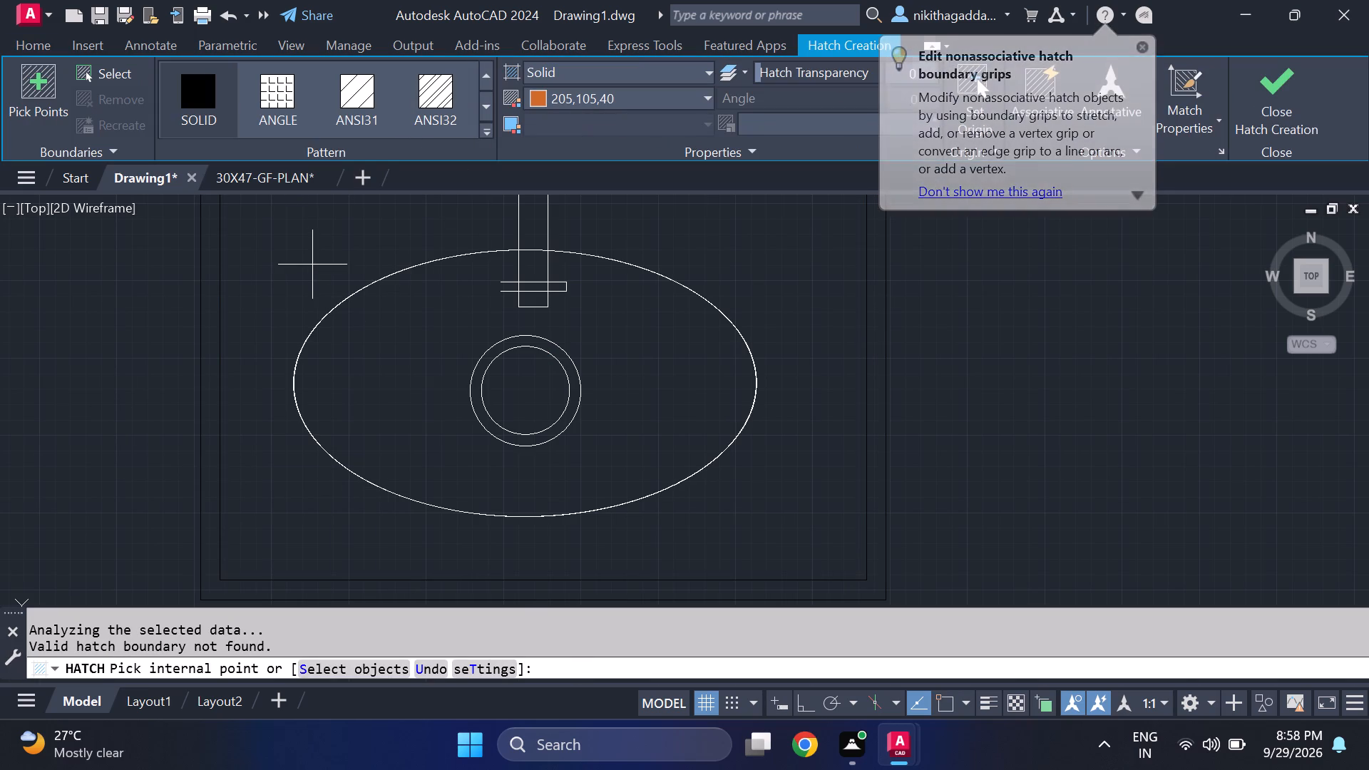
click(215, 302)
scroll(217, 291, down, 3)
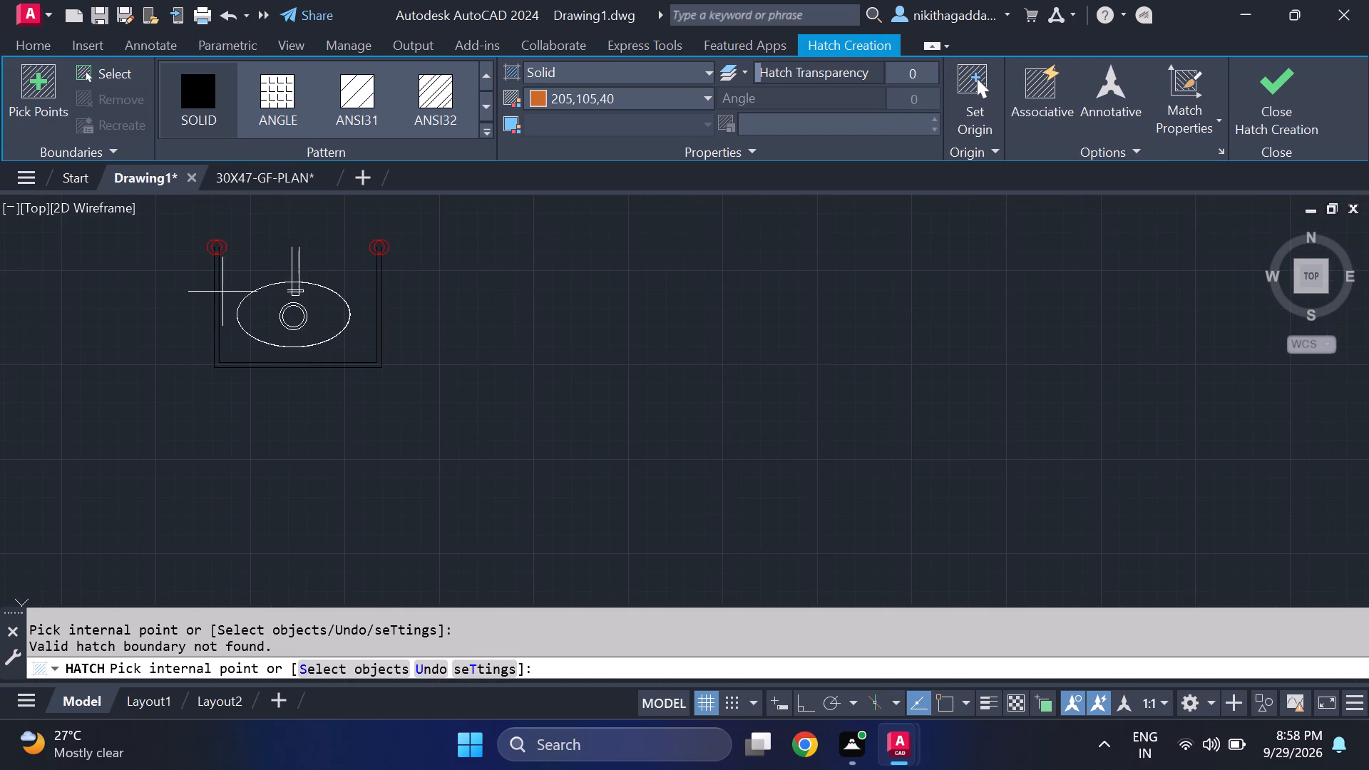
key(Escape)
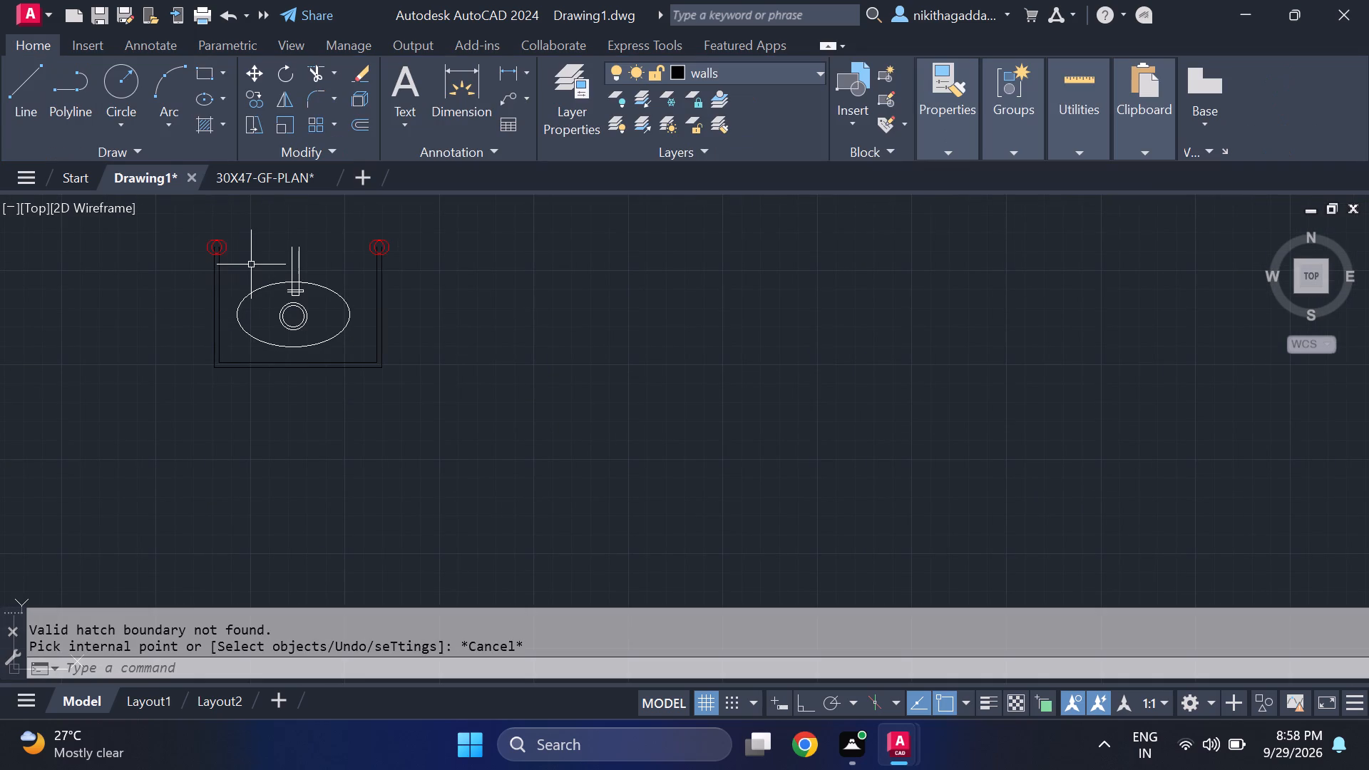
Copy the oval basin with its drain and tap, without the counter outline, from the drain centre to the empty space beside it.
scroll(220, 245, up, 3)
scroll(312, 291, down, 3)
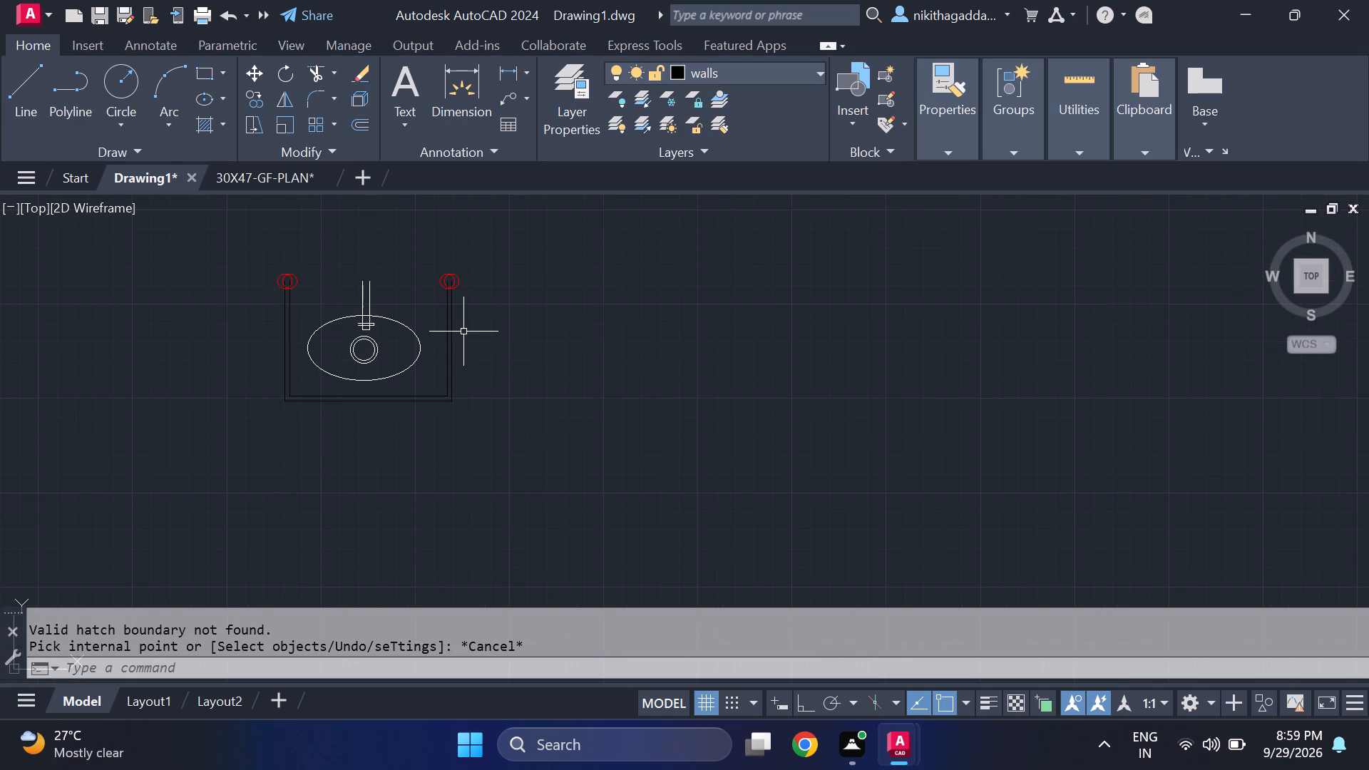
middle_drag(436, 320, 620, 349)
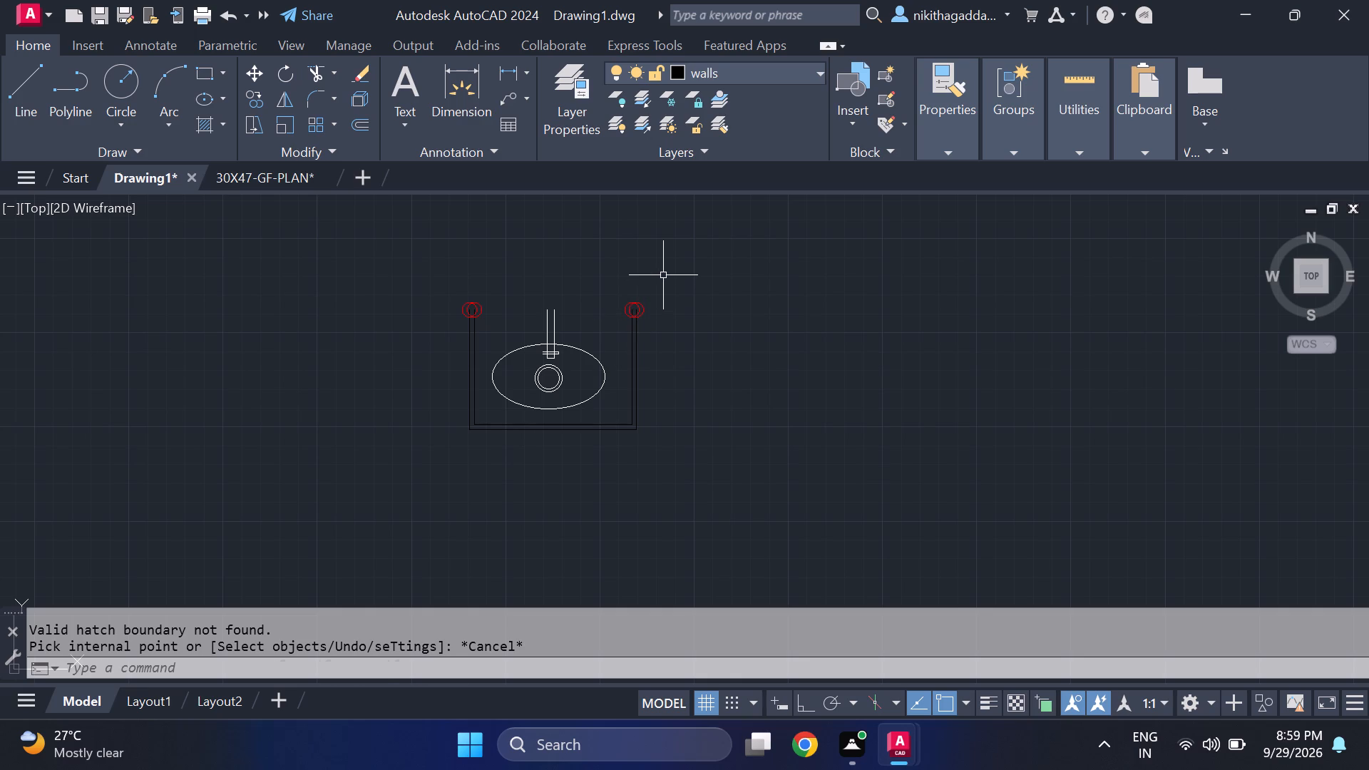
click(663, 275)
click(690, 307)
scroll(570, 344, up, 1)
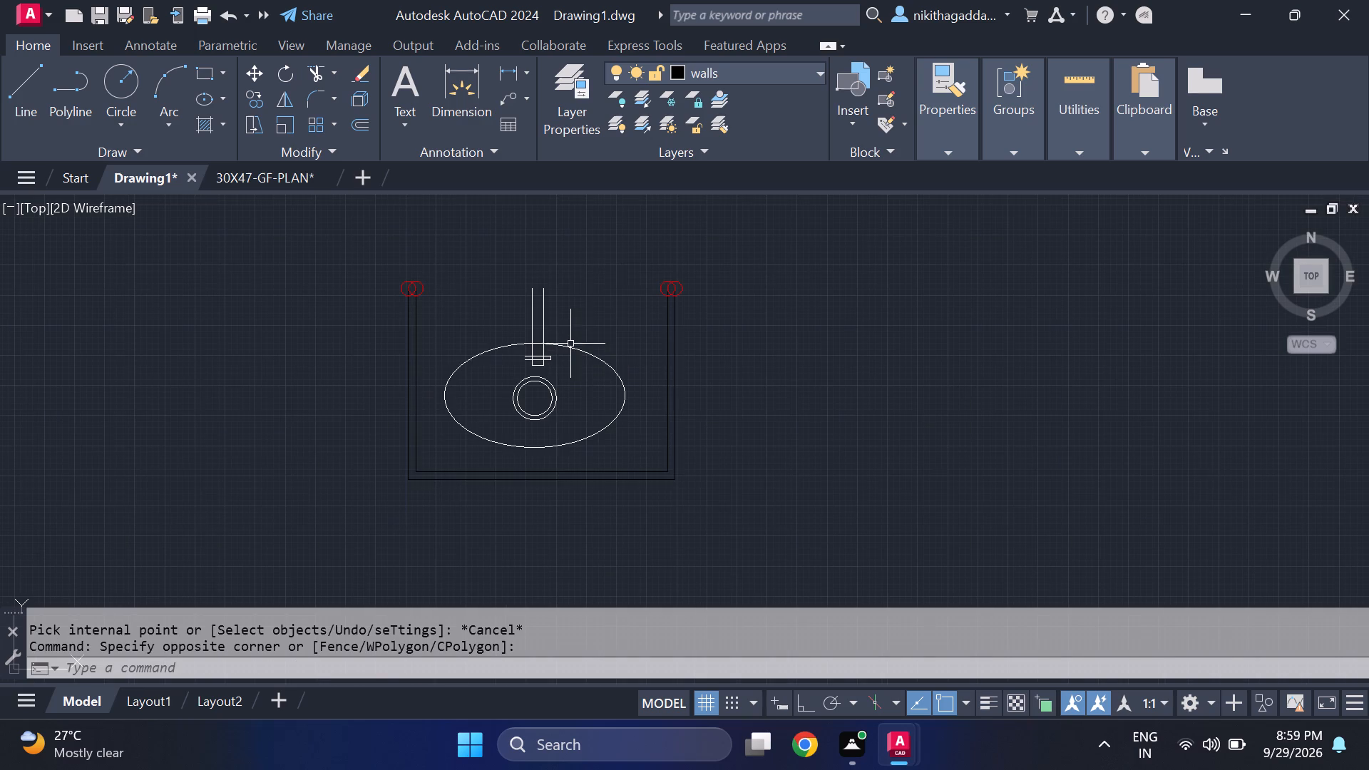
drag(598, 279, 597, 290)
click(453, 447)
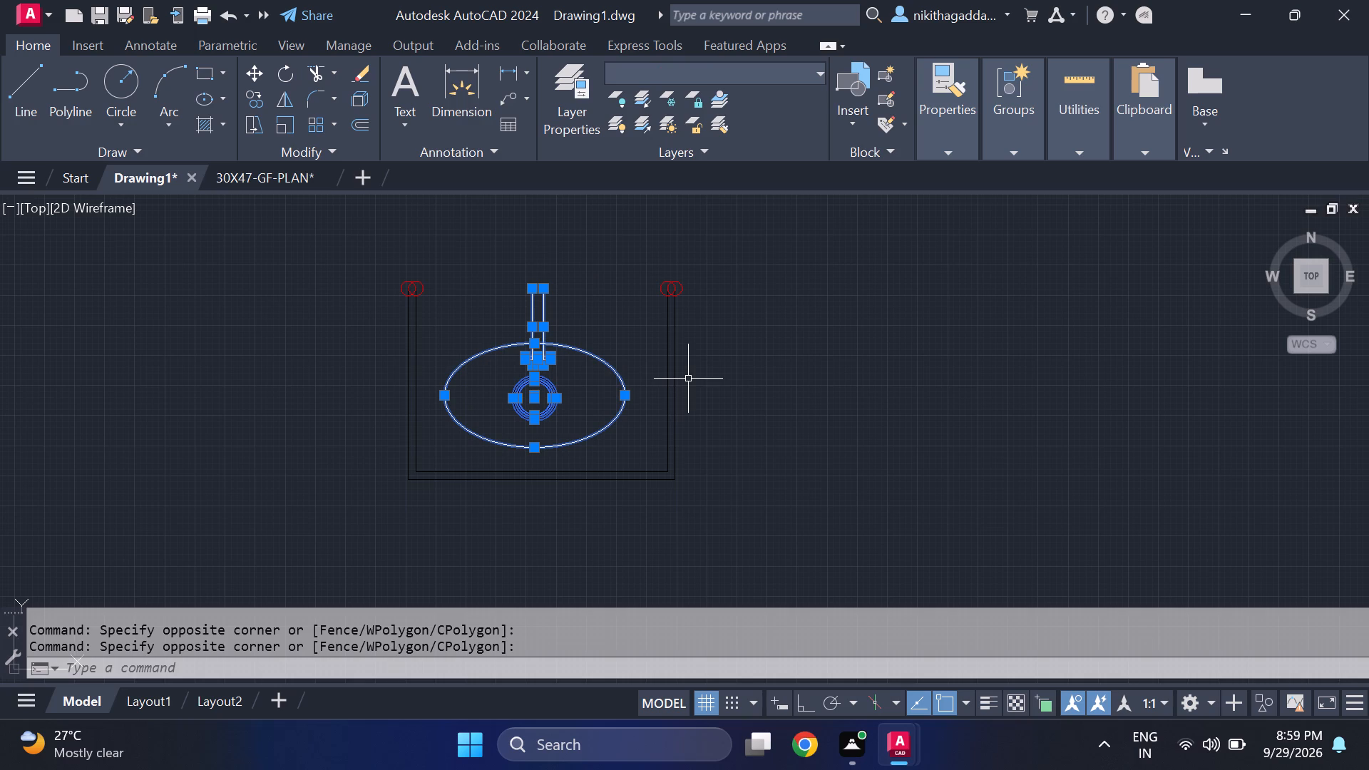
text(co)
key(Return)
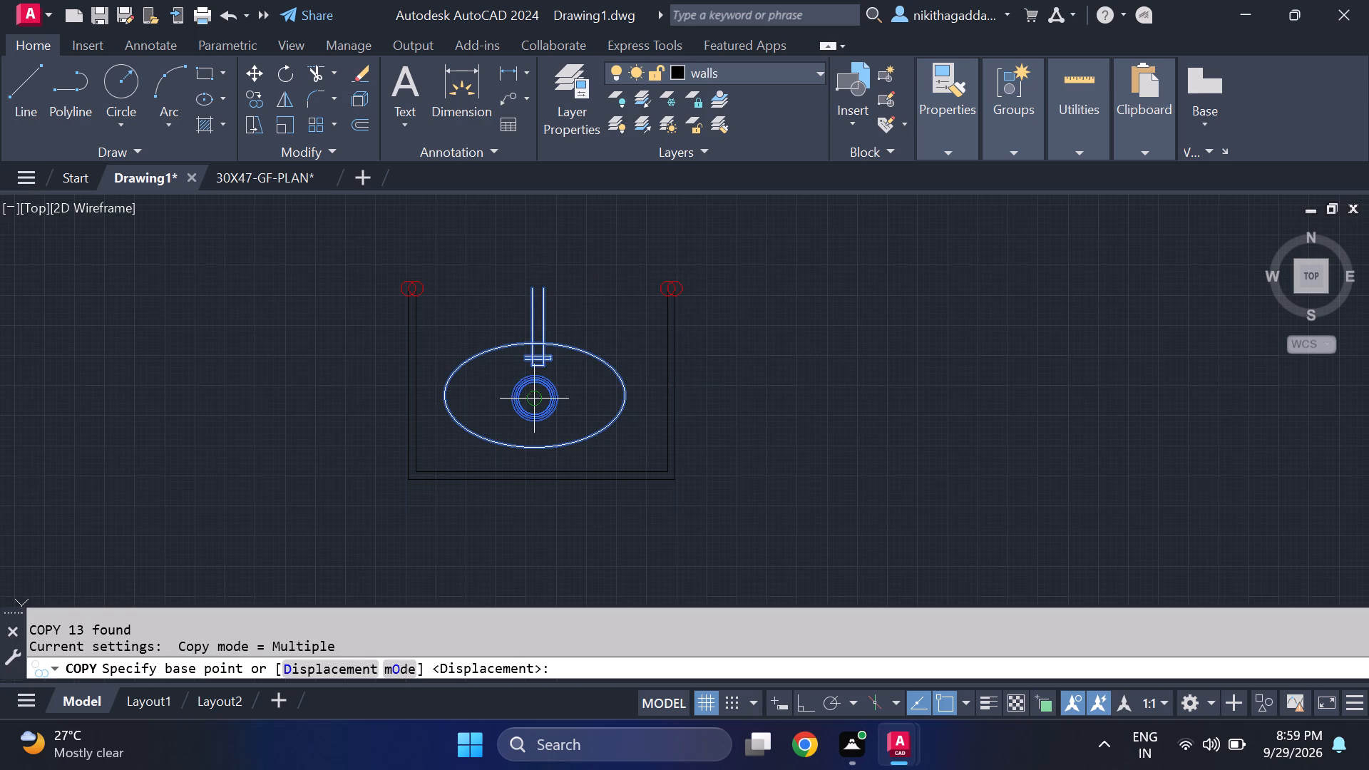
click(533, 398)
click(1129, 443)
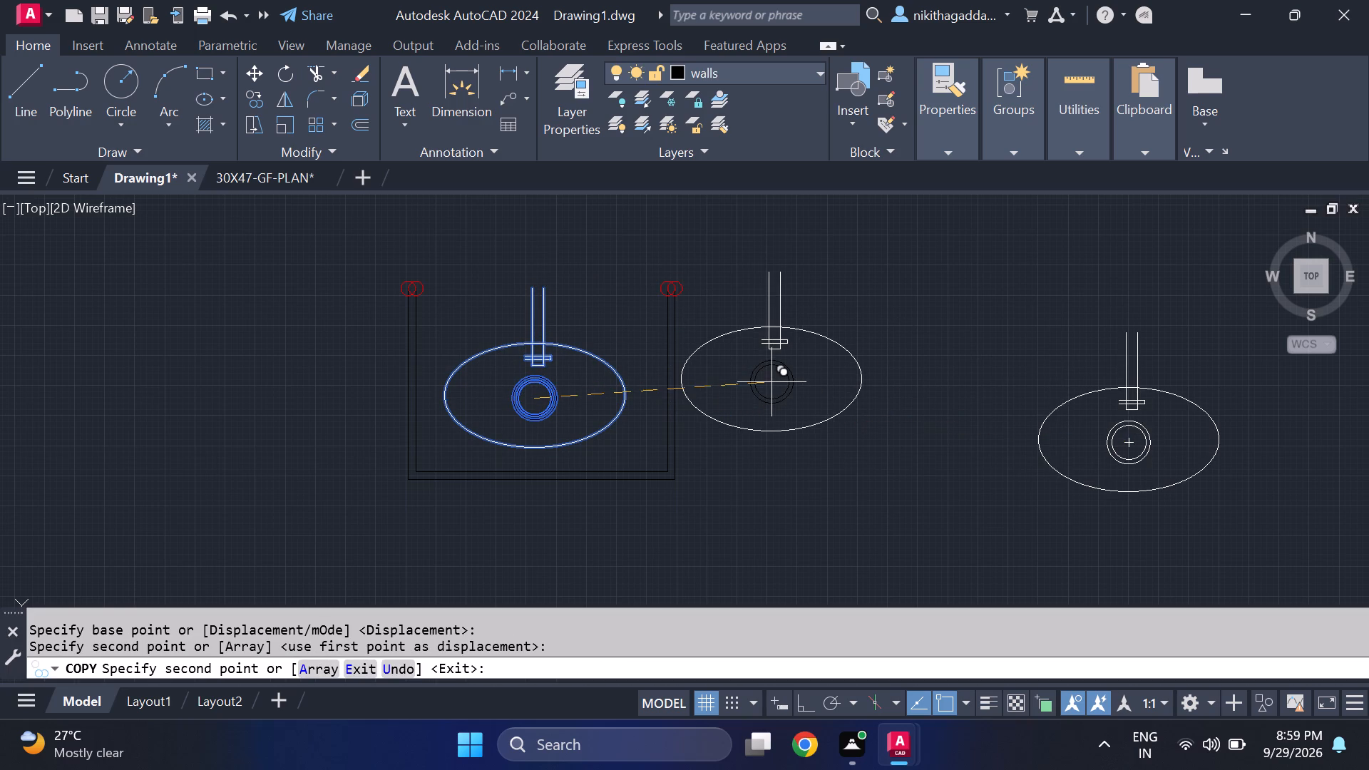
key(Escape)
Rotate the original washbasin together with its counter outline half a turn about the drain centre.
click(752, 227)
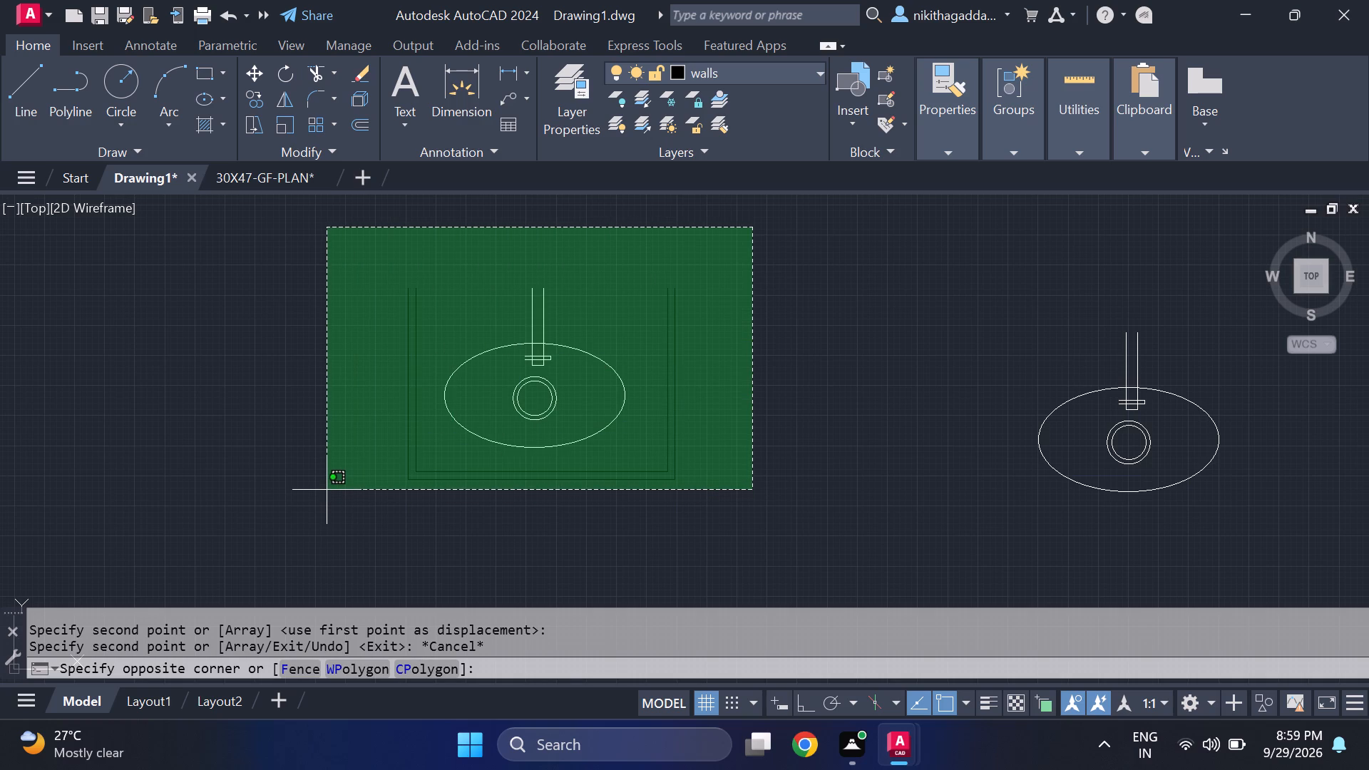
click(327, 490)
text(ro)
key(Return)
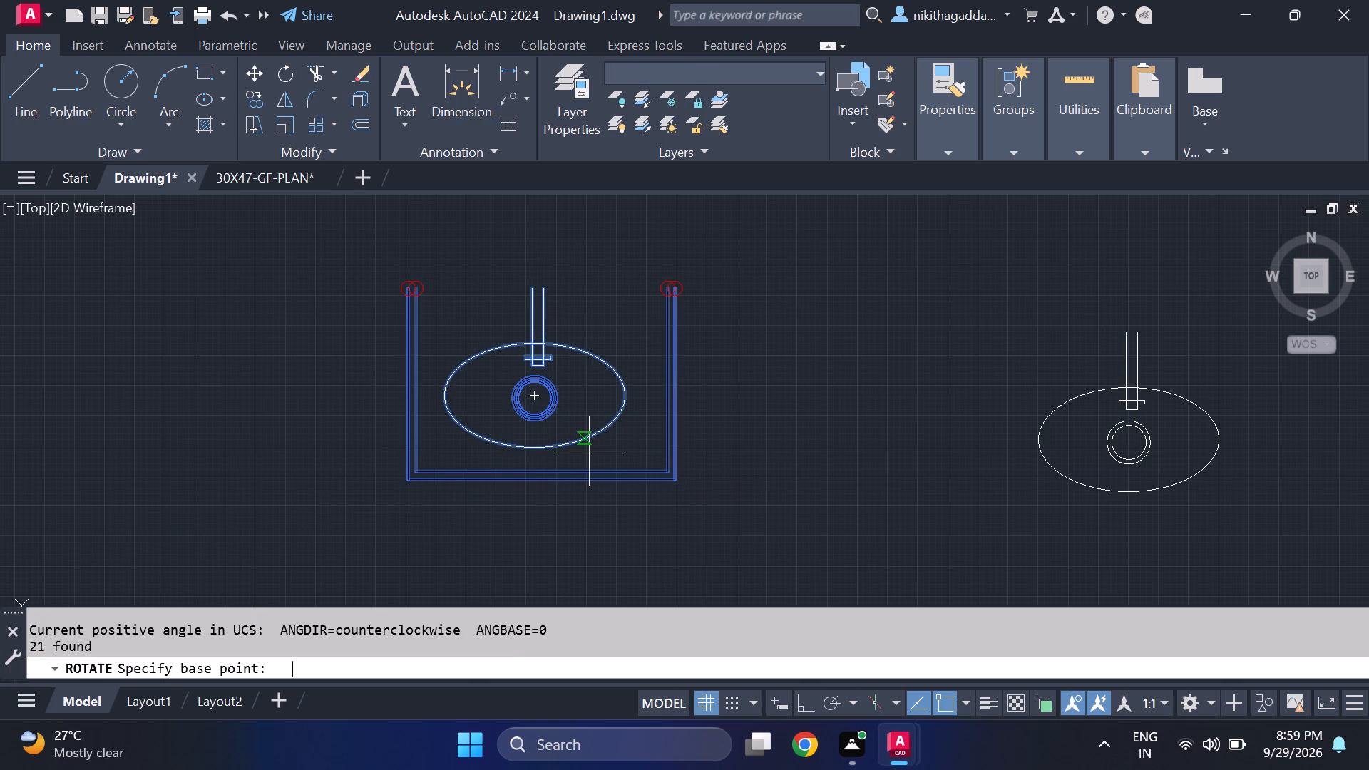
click(533, 401)
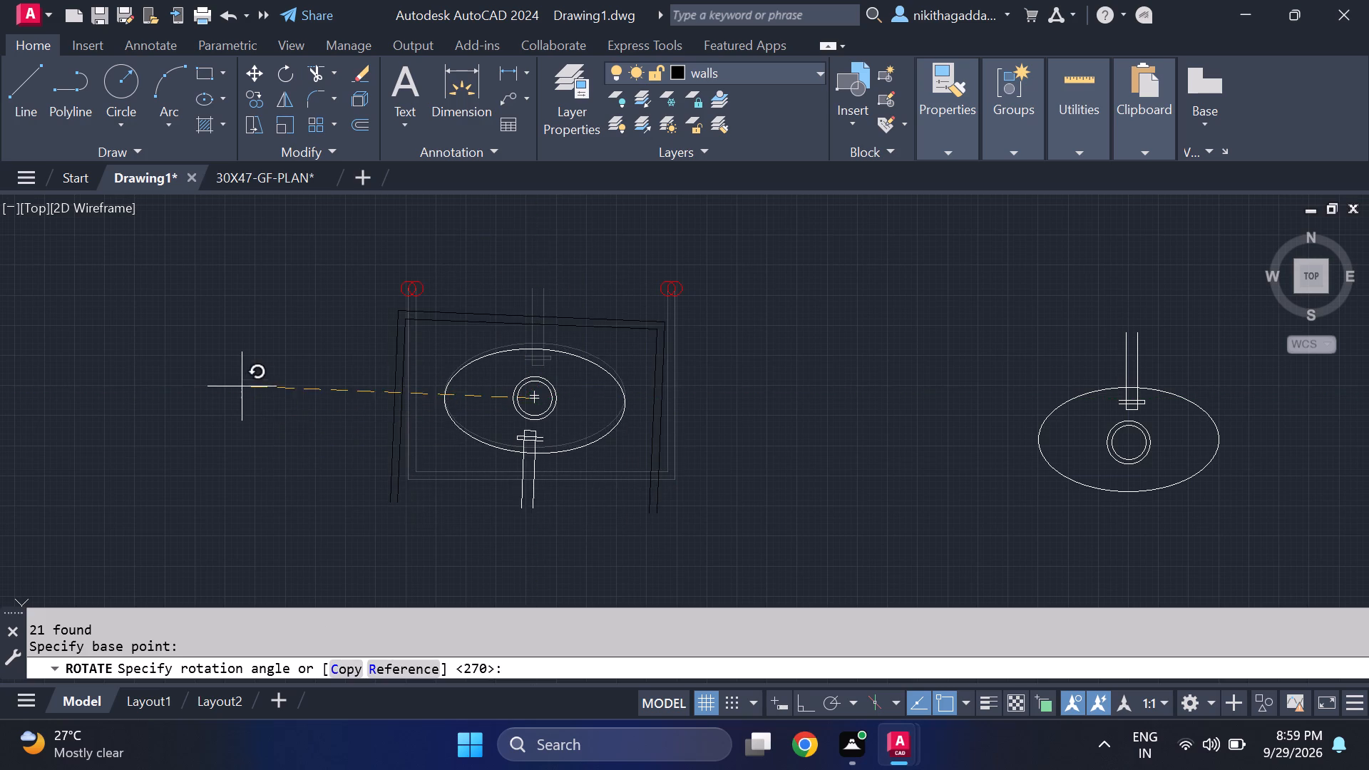
click(230, 406)
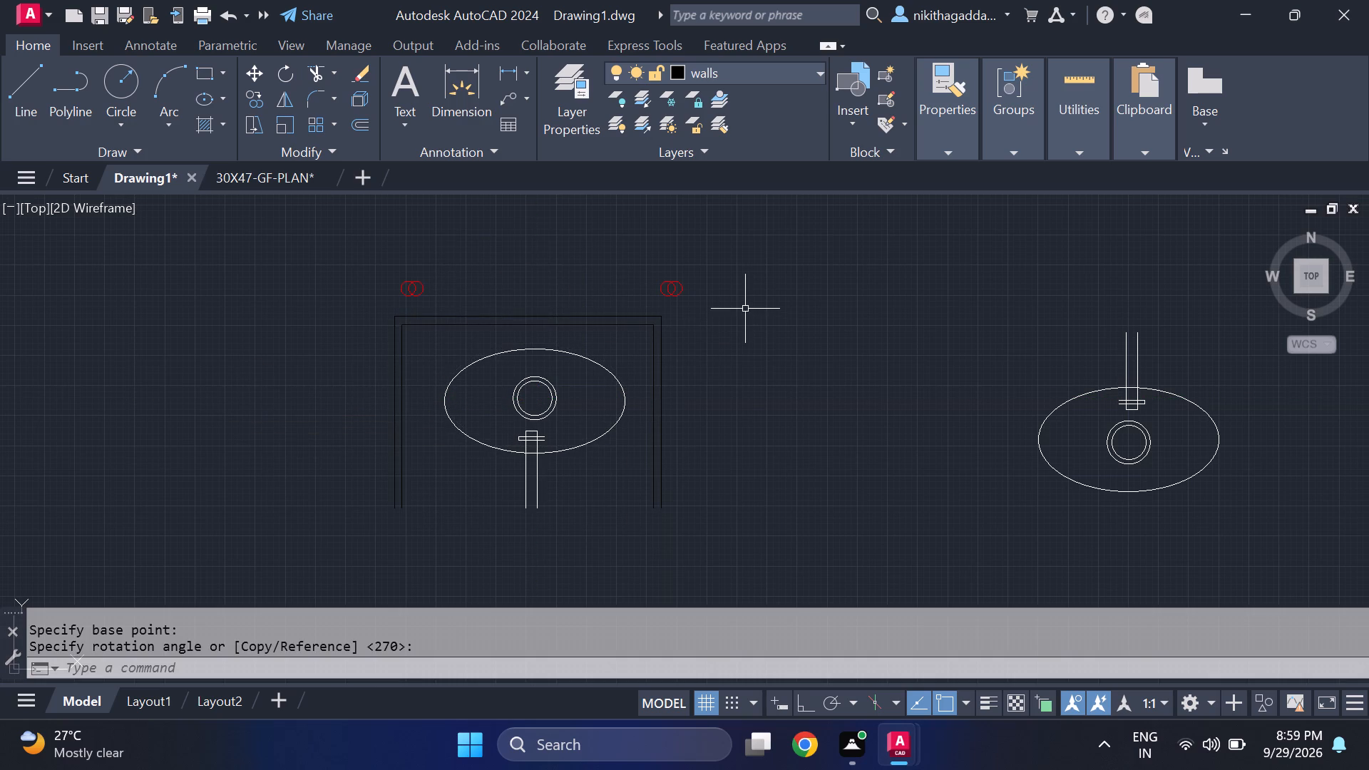
Move the rotated washbasin and counter by the counter's upper edge midpoint into the lower-right corner of the small room below the kitchen.
click(749, 301)
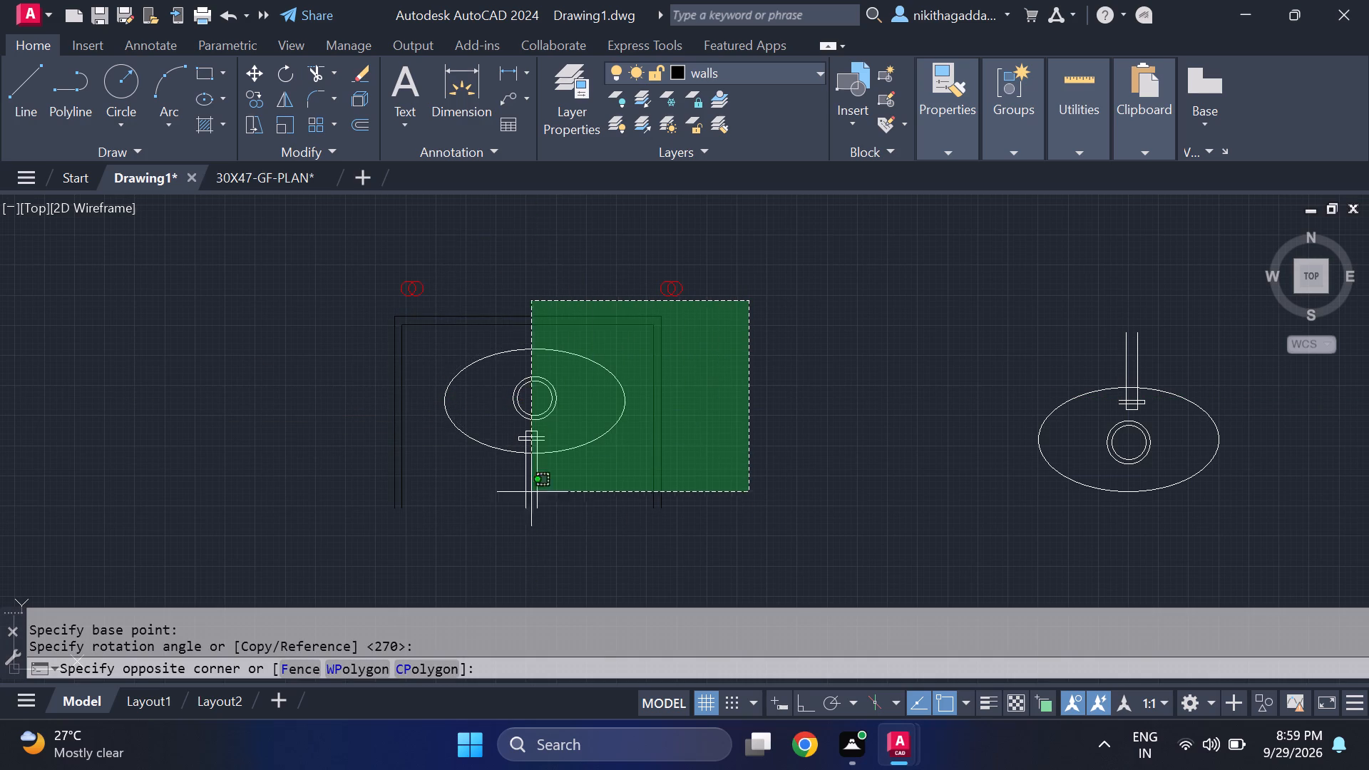
click(275, 535)
key(m)
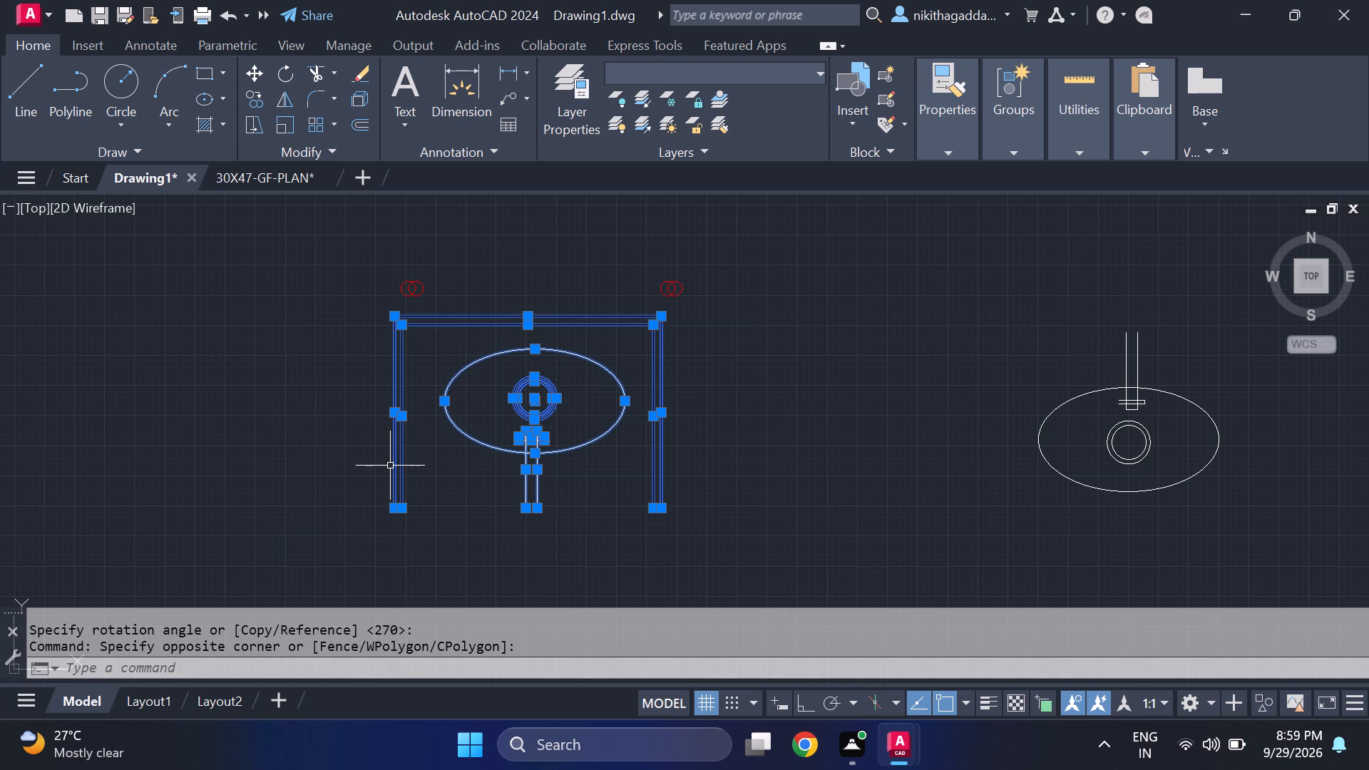
key(Return)
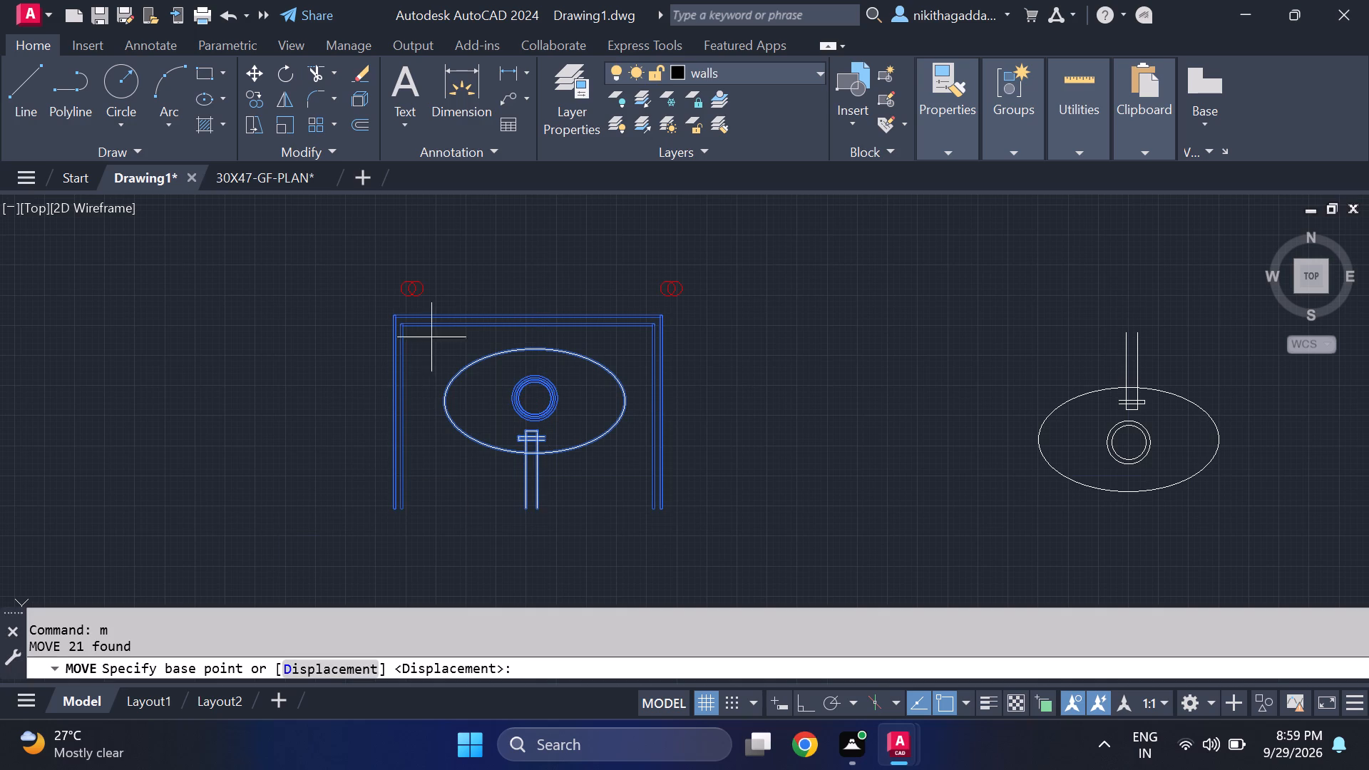
click(521, 313)
scroll(816, 356, down, 4)
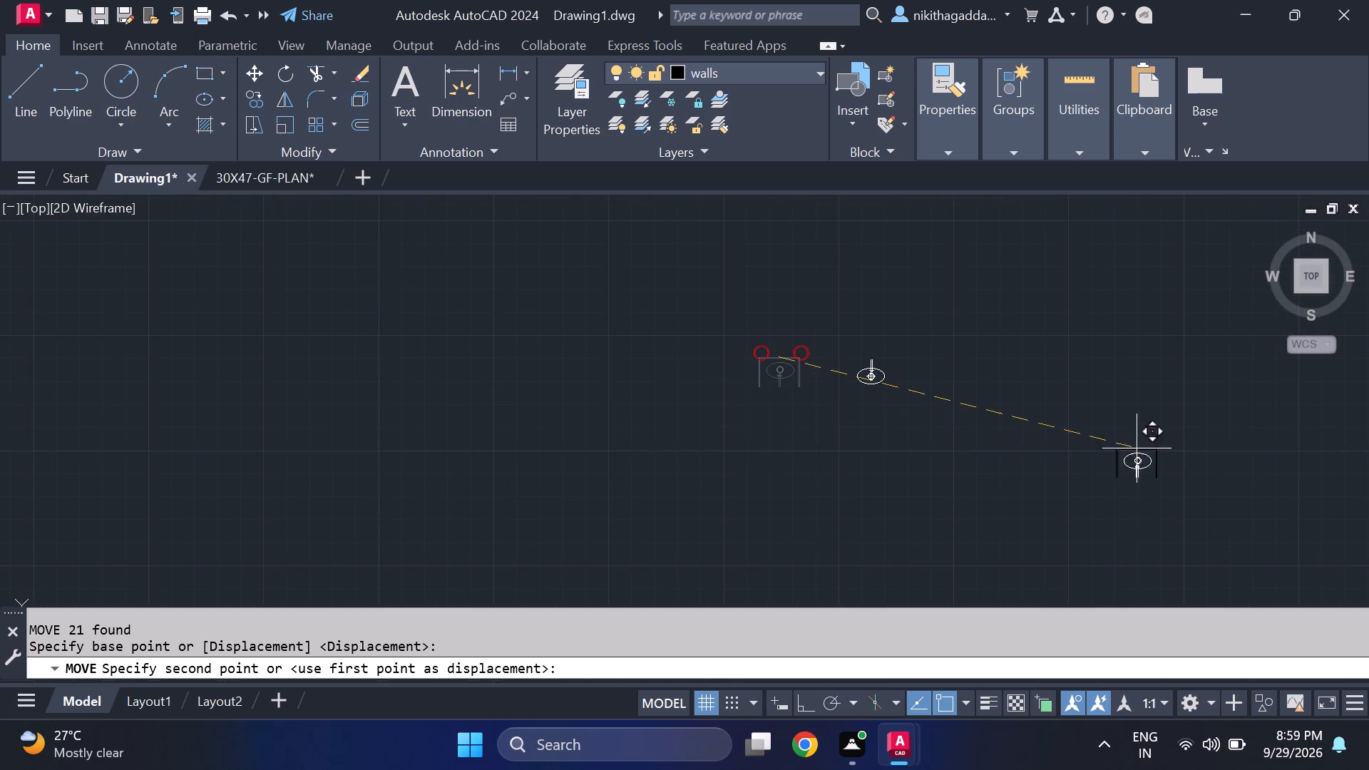
middle_drag(1135, 448, 0, 309)
scroll(116, 378, down, 2)
middle_drag(116, 376, 373, 608)
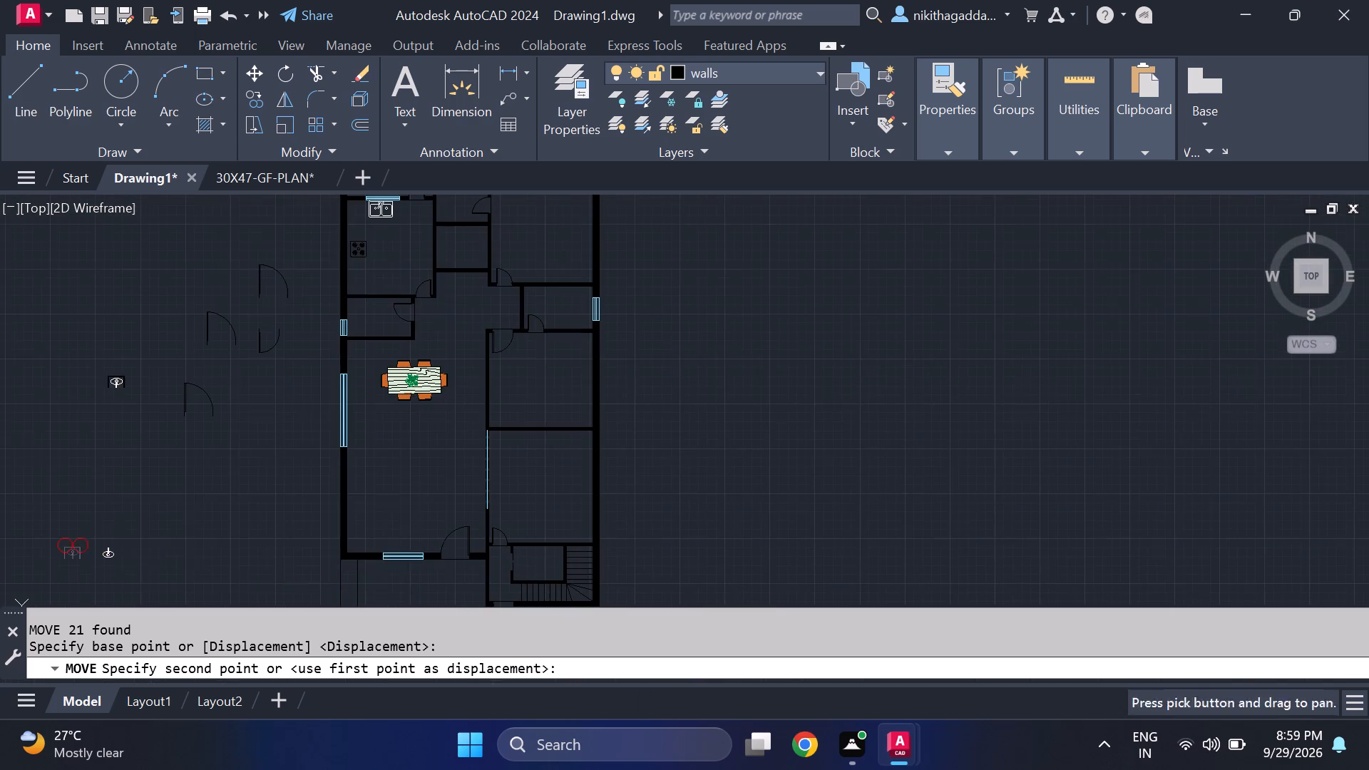
scroll(388, 318, up, 6)
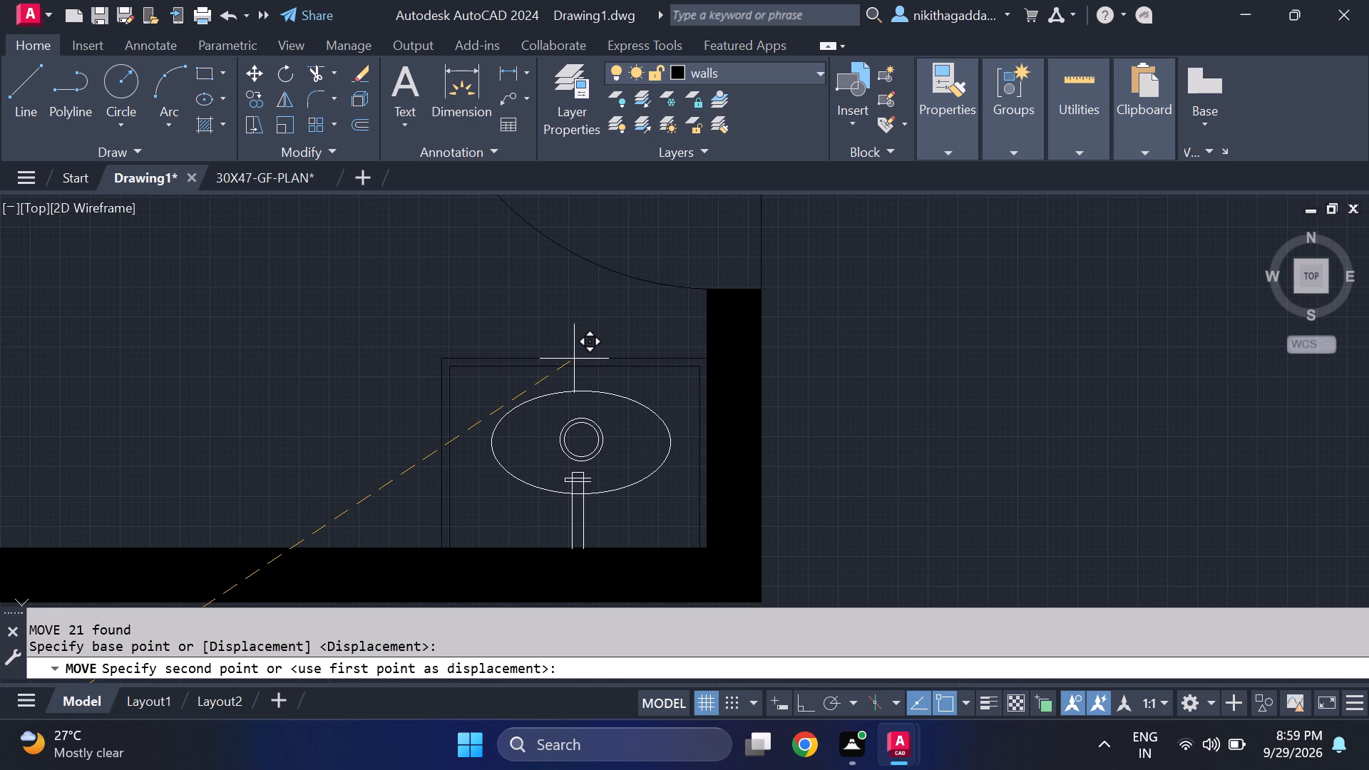
click(574, 359)
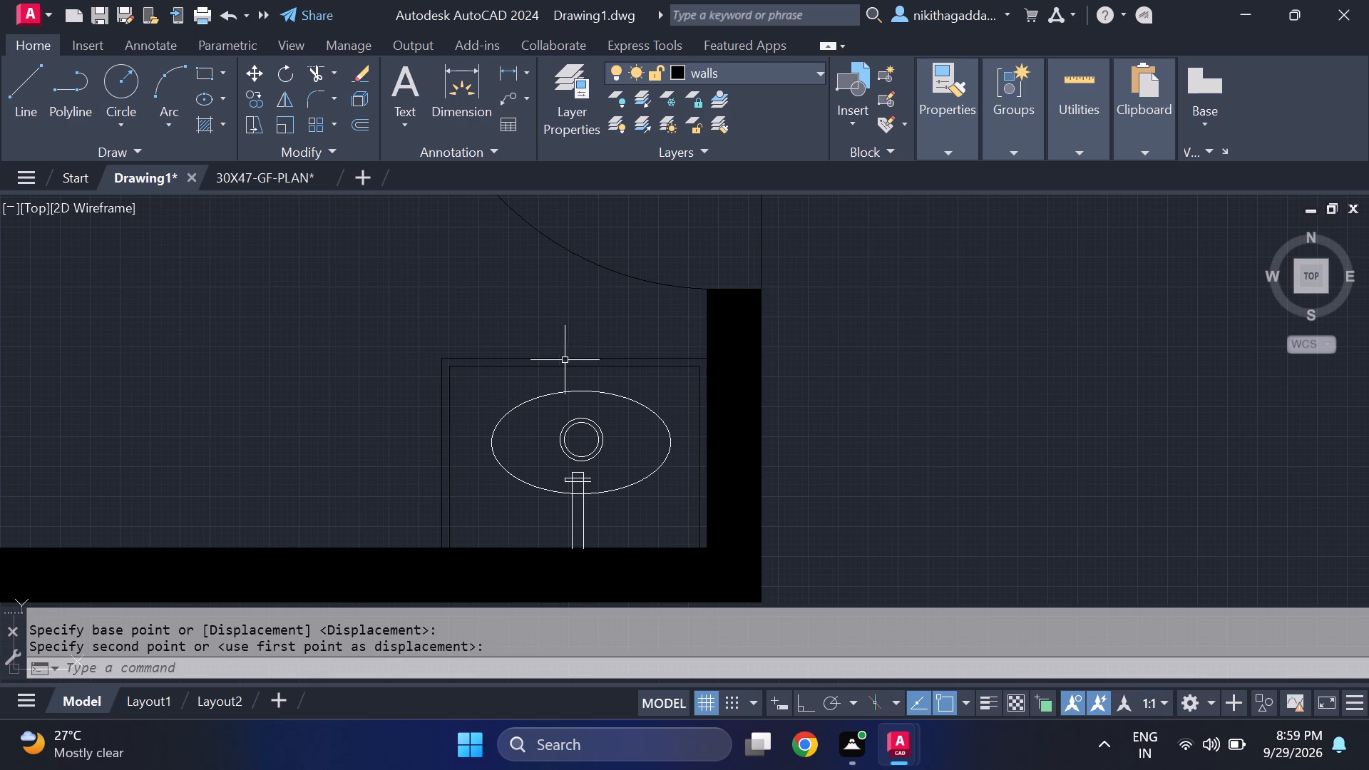
Move the whole washbasin with its counter outline slightly up so the tap pipe's lower end meets the upper face of the wall below.
scroll(575, 579, up, 4)
scroll(542, 384, up, 4)
scroll(550, 391, down, 2)
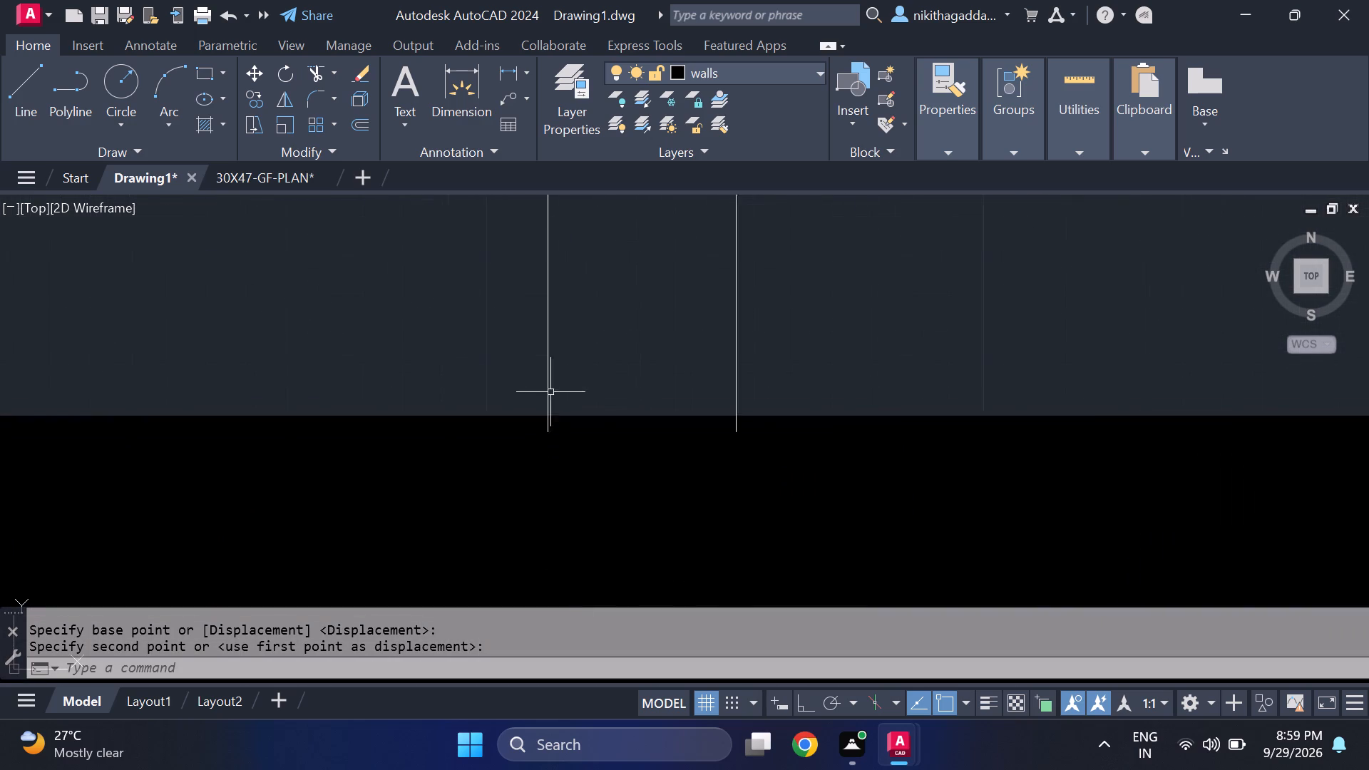
scroll(550, 392, down, 7)
scroll(573, 356, up, 1)
middle_drag(586, 299, 605, 398)
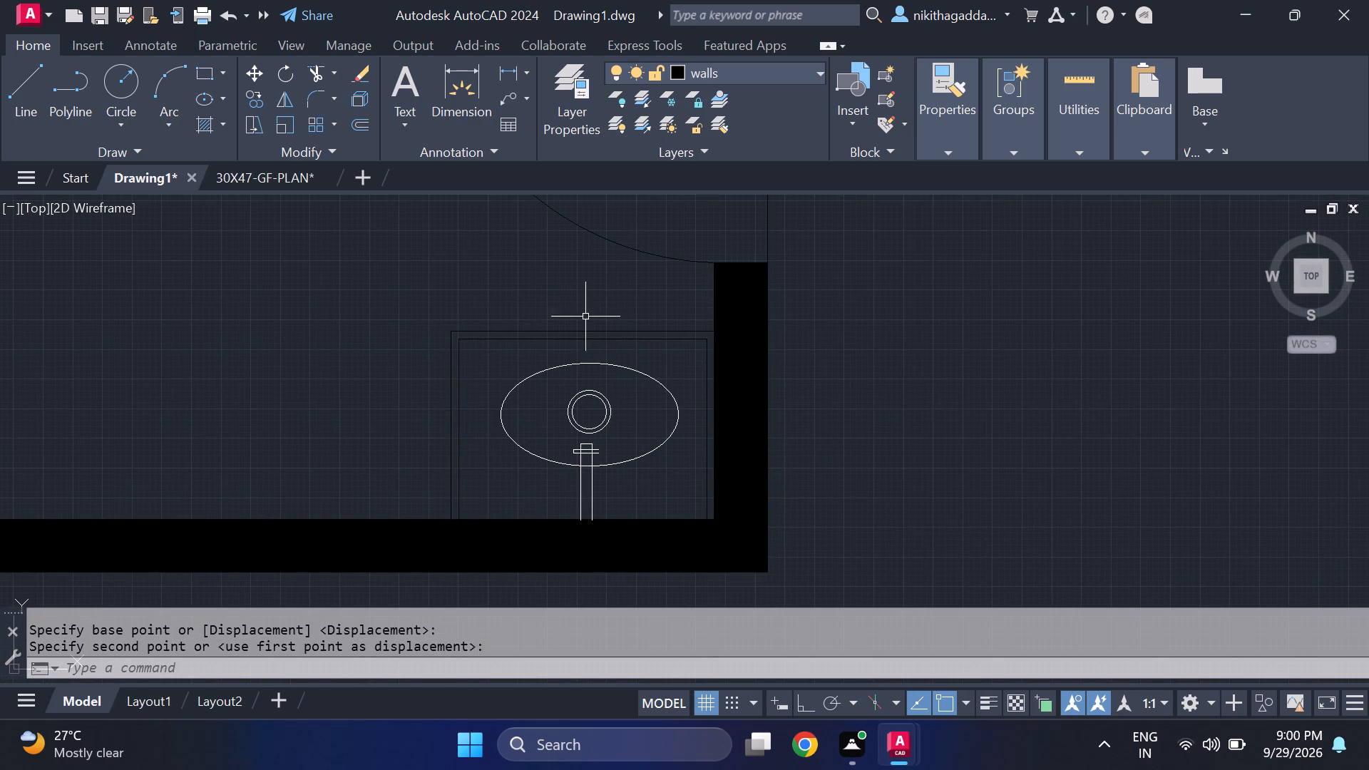
click(583, 312)
click(350, 483)
click(676, 455)
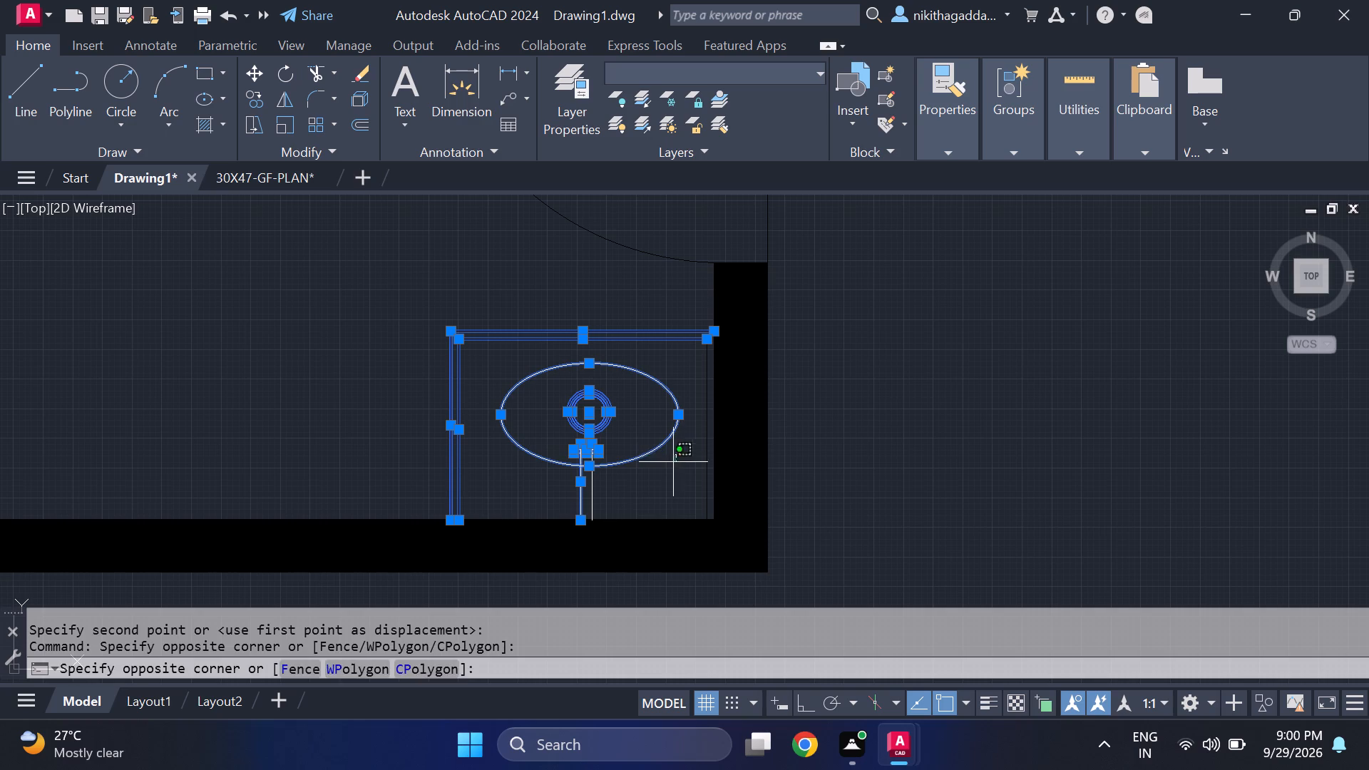
click(496, 518)
scroll(703, 484, up, 3)
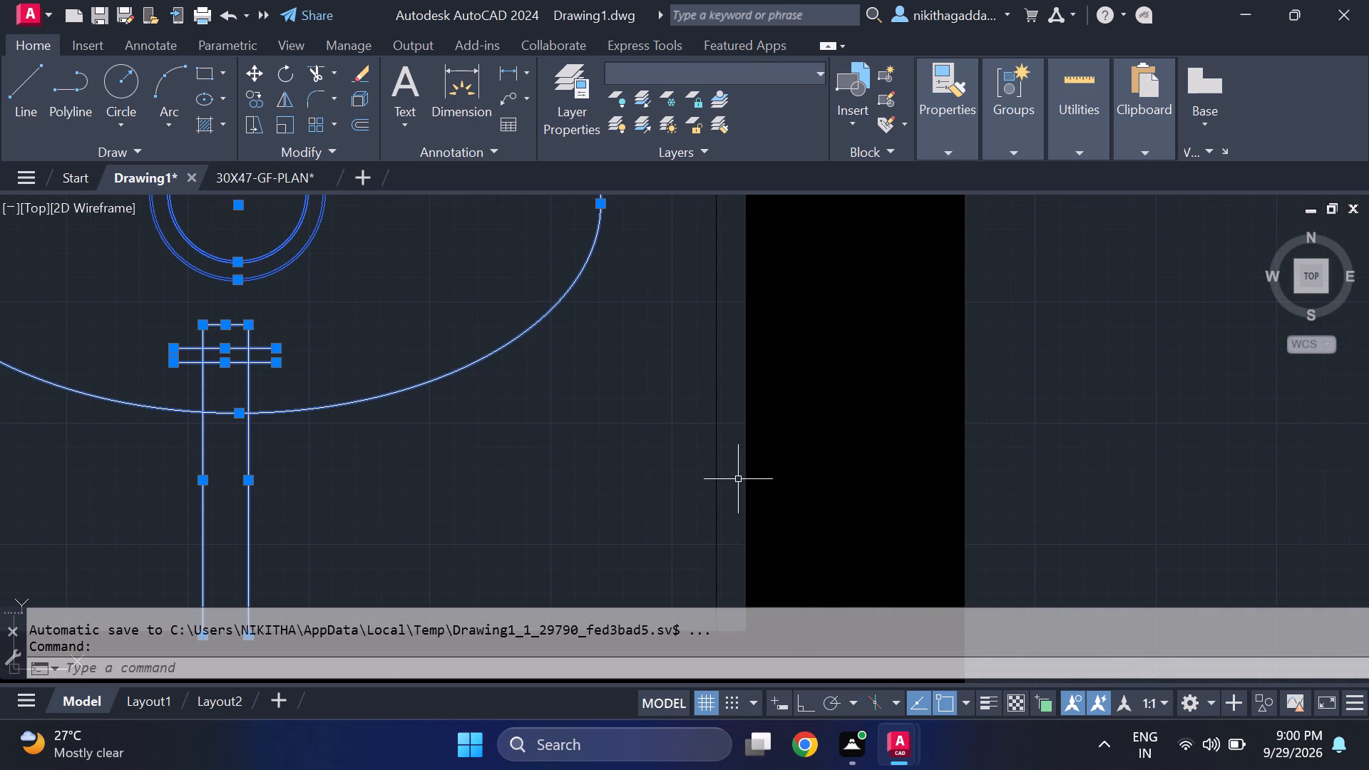
click(742, 471)
click(745, 467)
click(745, 467)
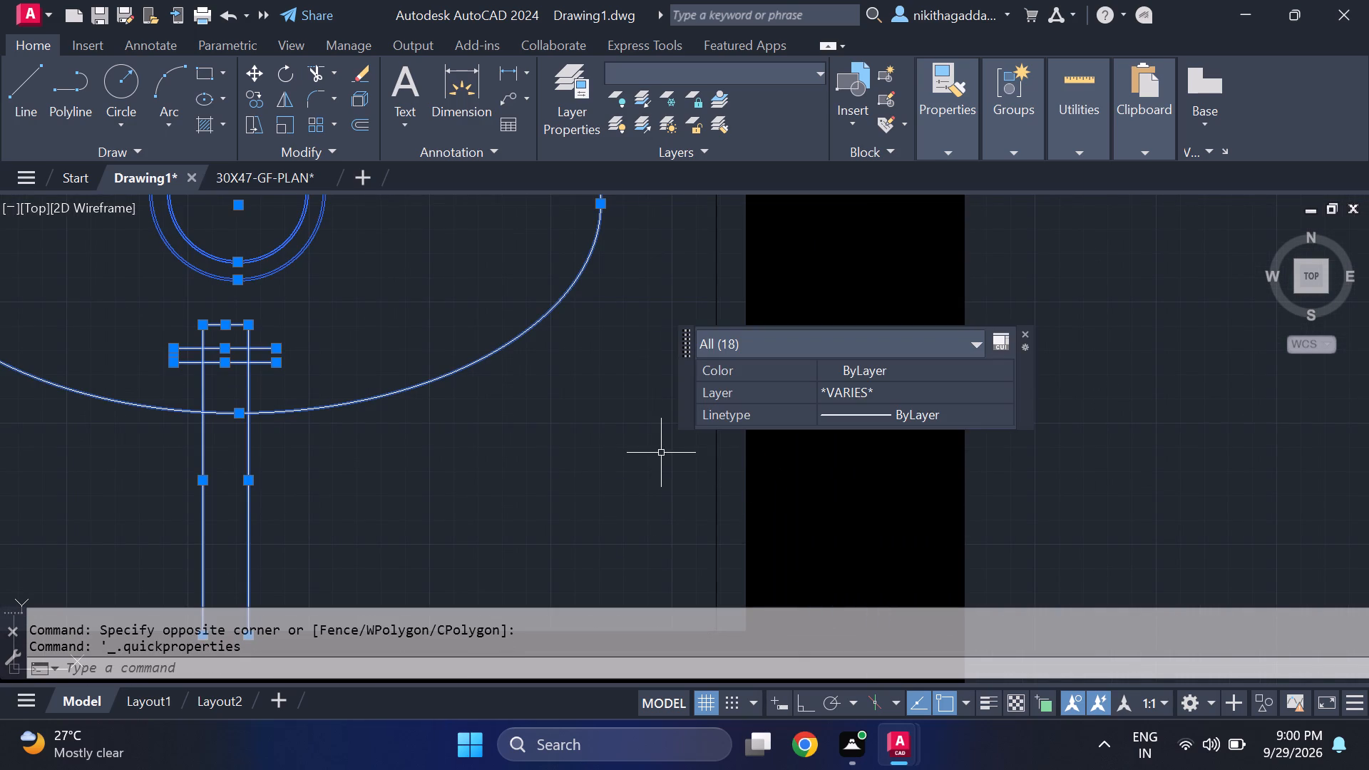
click(738, 470)
click(660, 513)
scroll(679, 510, down, 4)
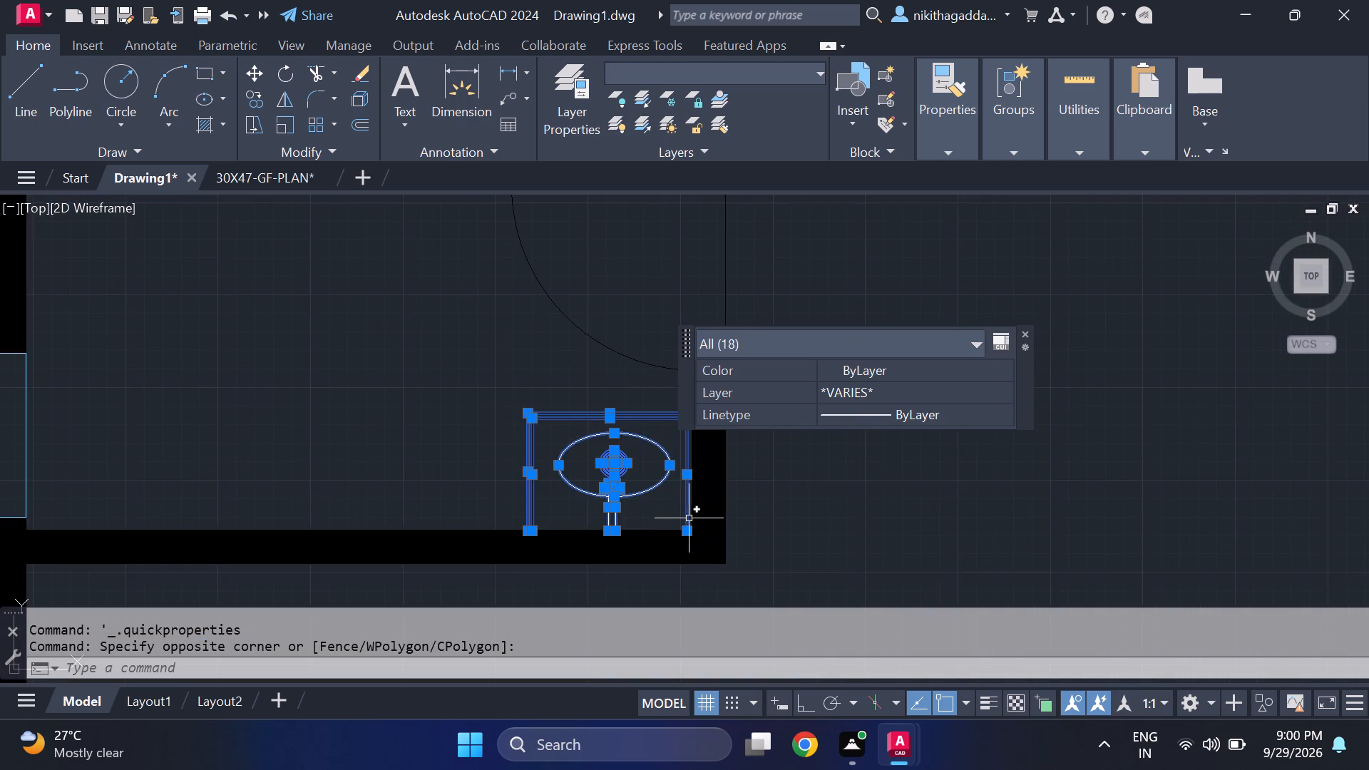
scroll(688, 512, up, 3)
click(701, 561)
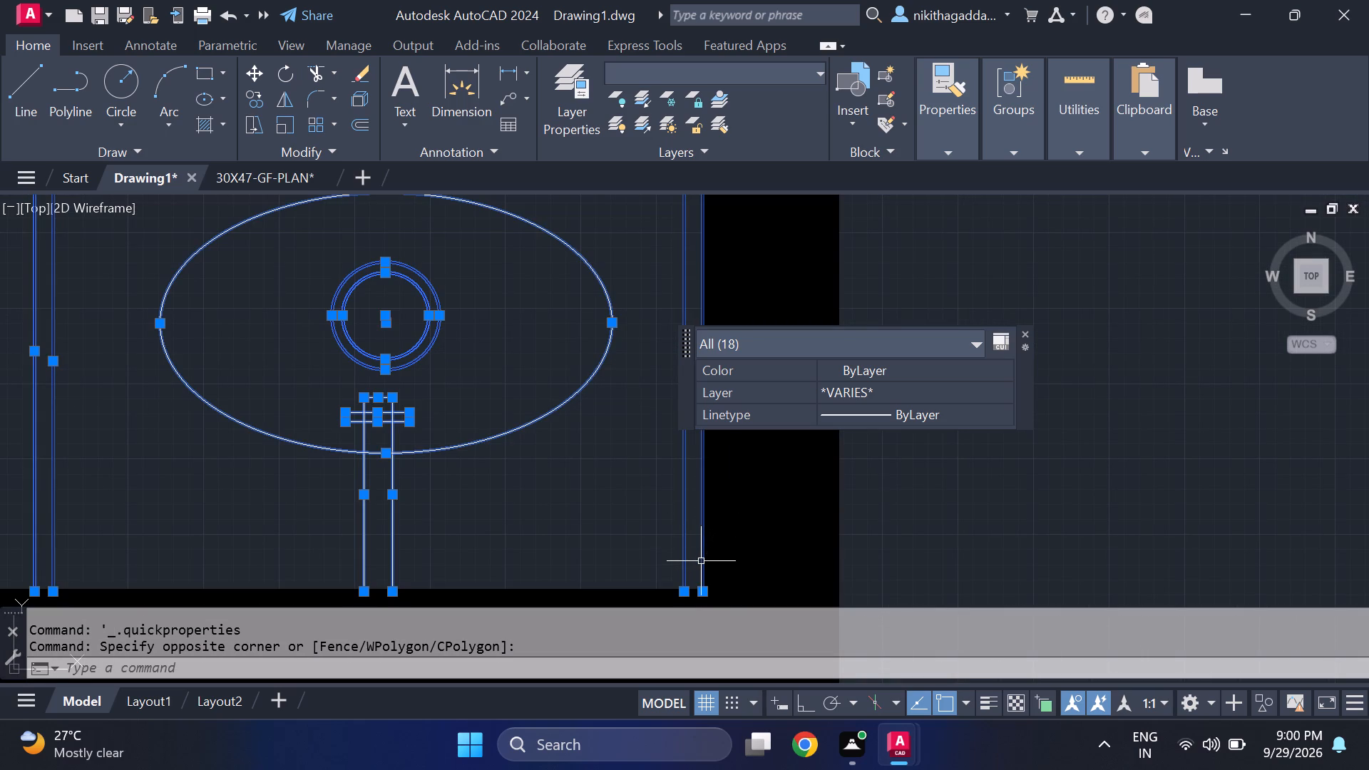
key(m)
key(Return)
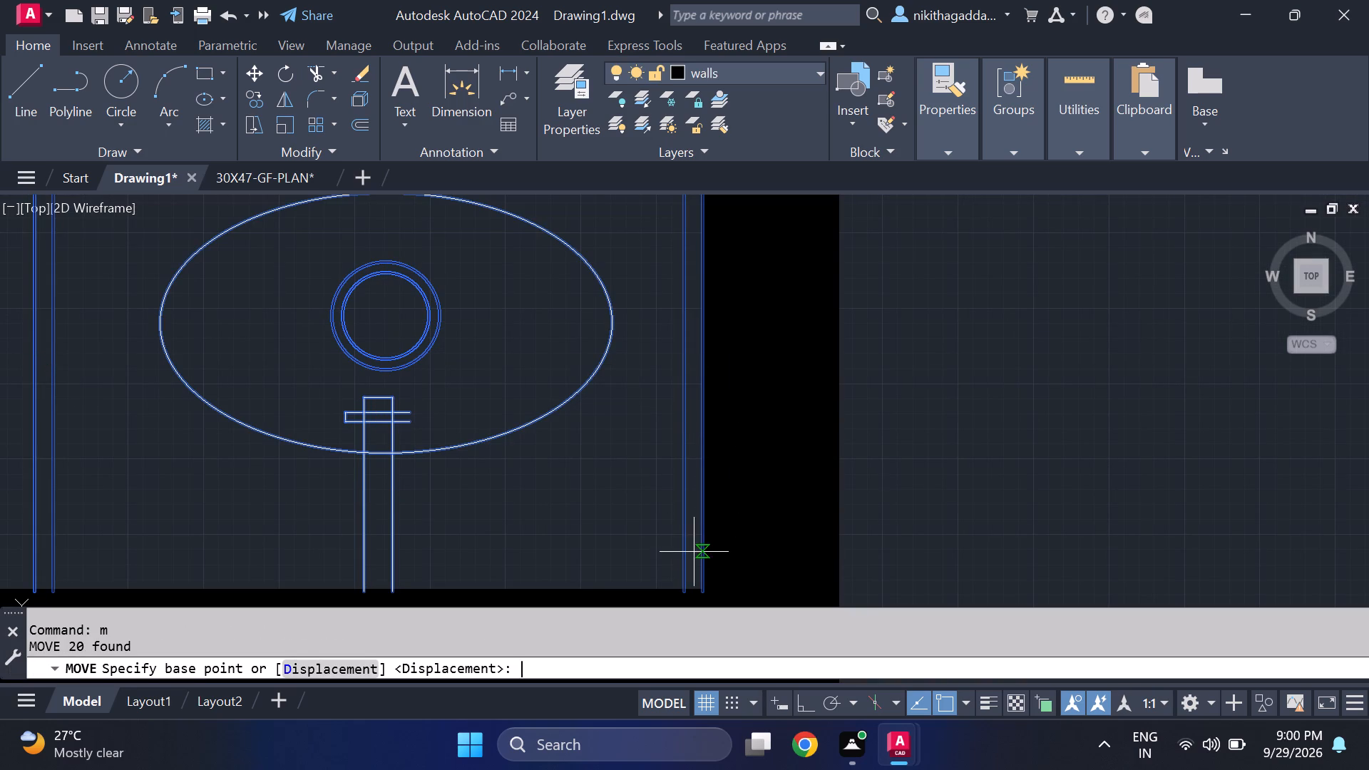
scroll(357, 607, up, 3)
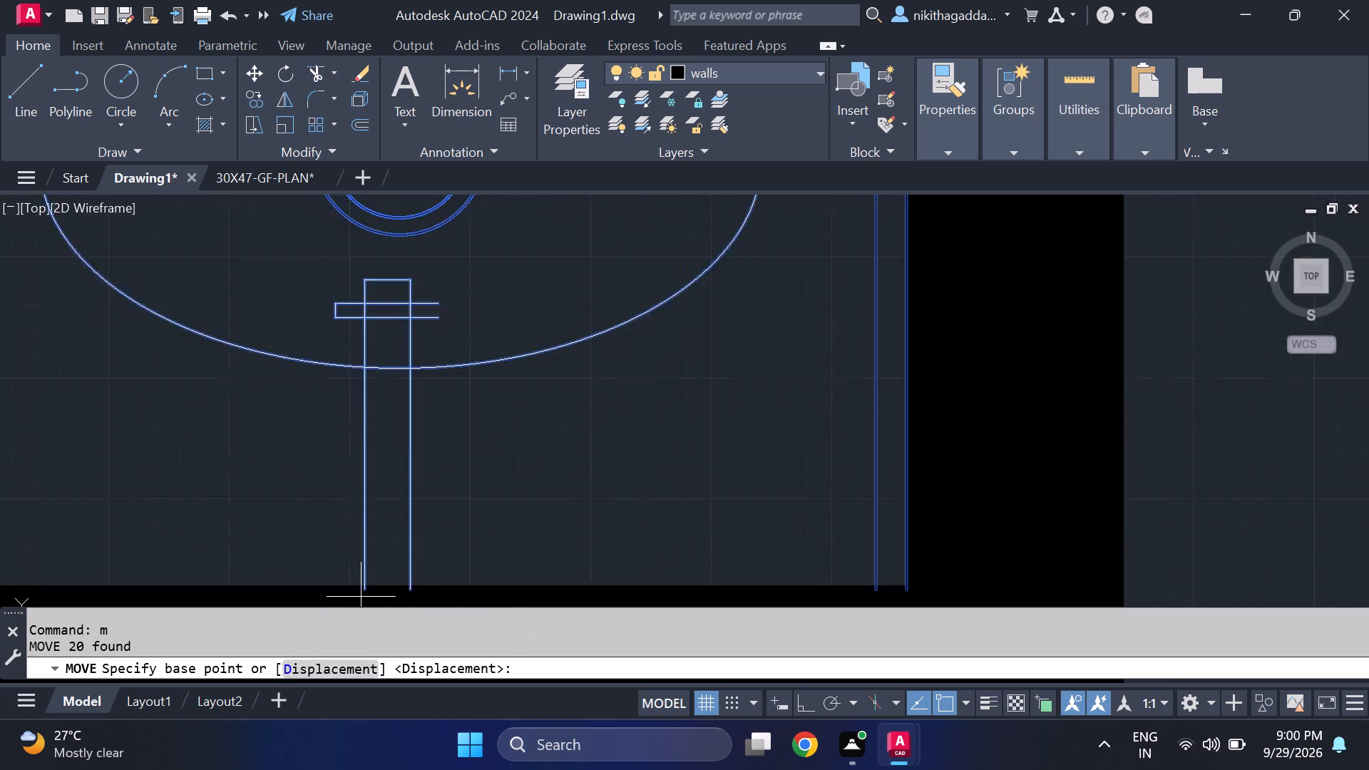
scroll(361, 597, up, 1)
click(368, 582)
click(368, 570)
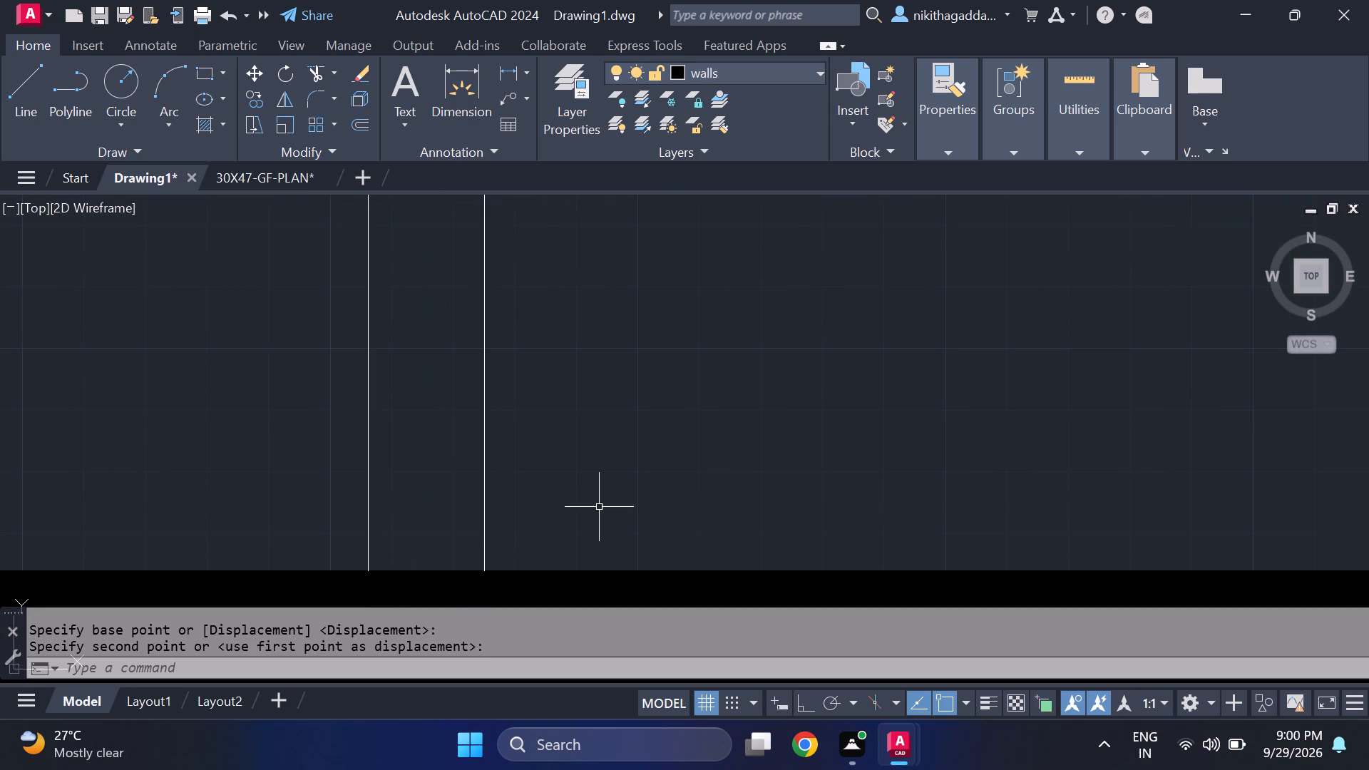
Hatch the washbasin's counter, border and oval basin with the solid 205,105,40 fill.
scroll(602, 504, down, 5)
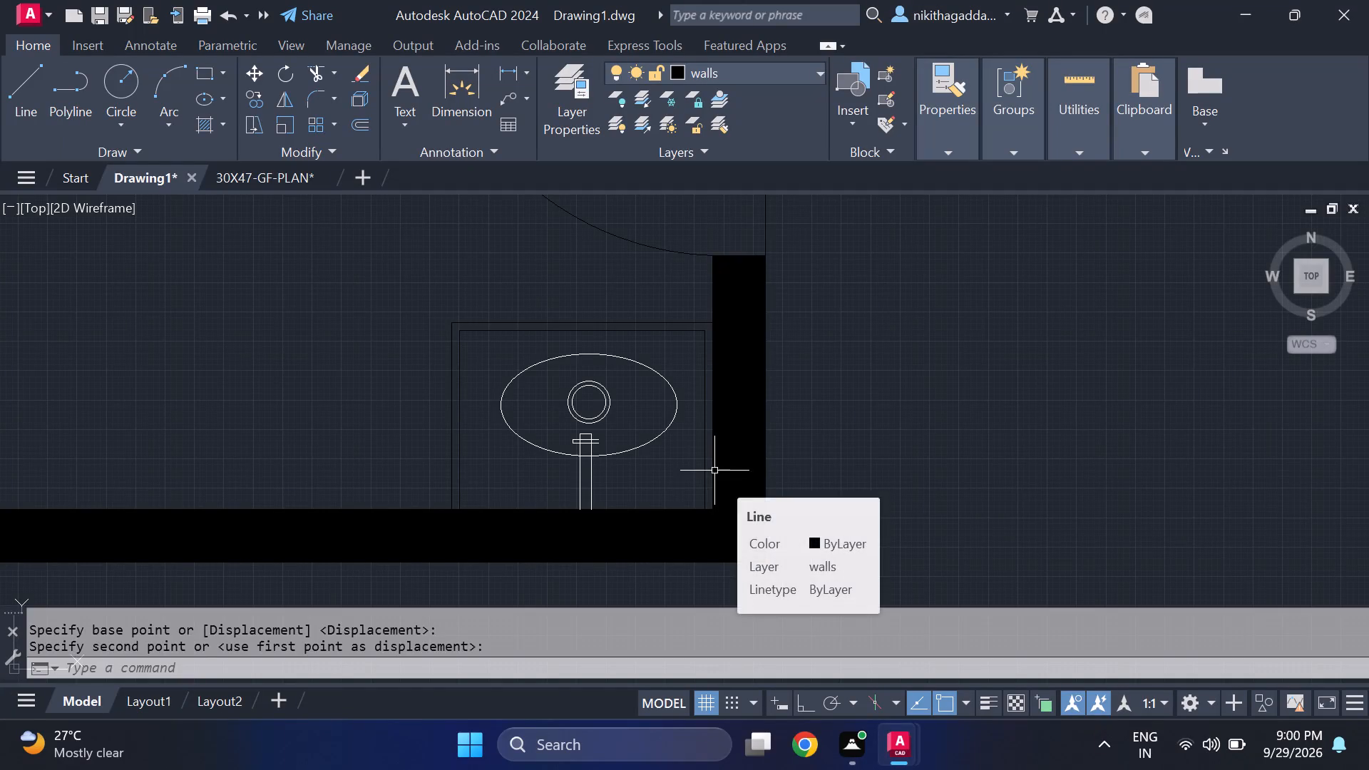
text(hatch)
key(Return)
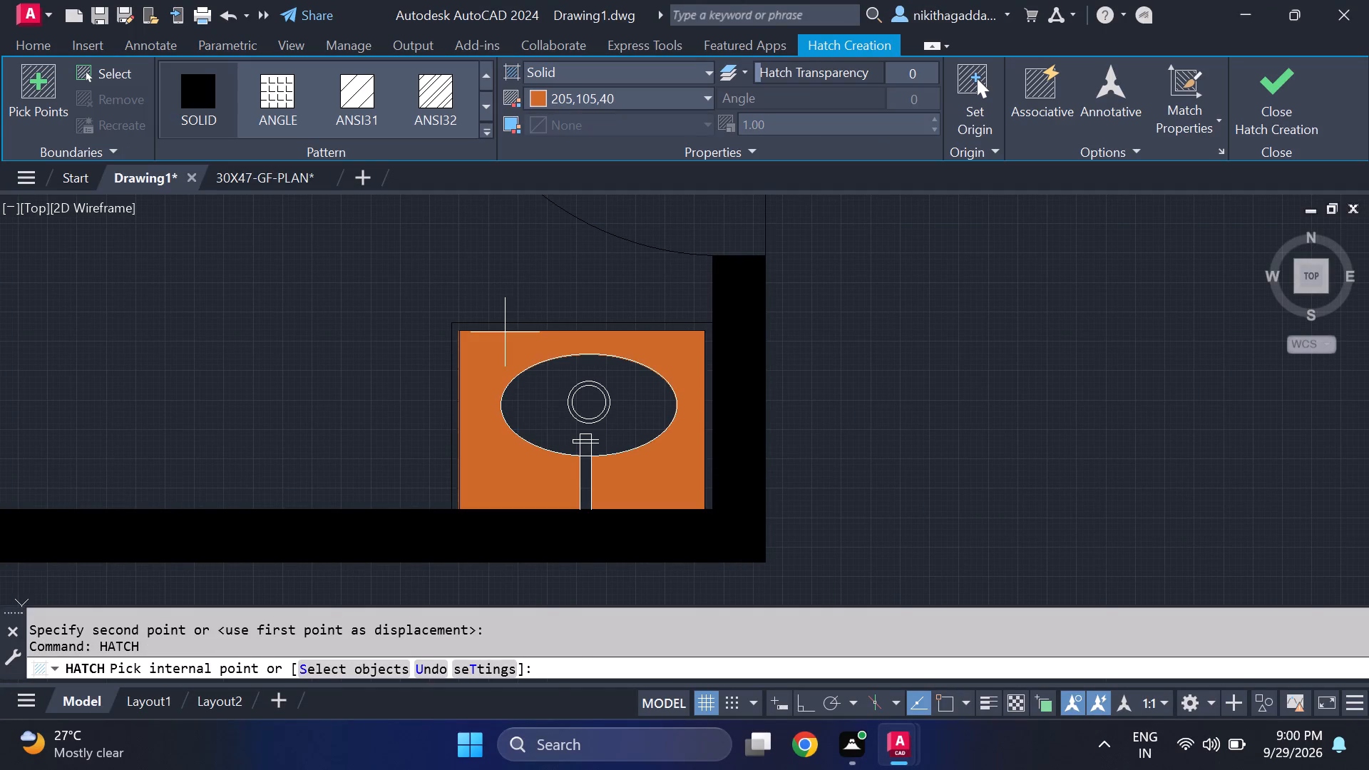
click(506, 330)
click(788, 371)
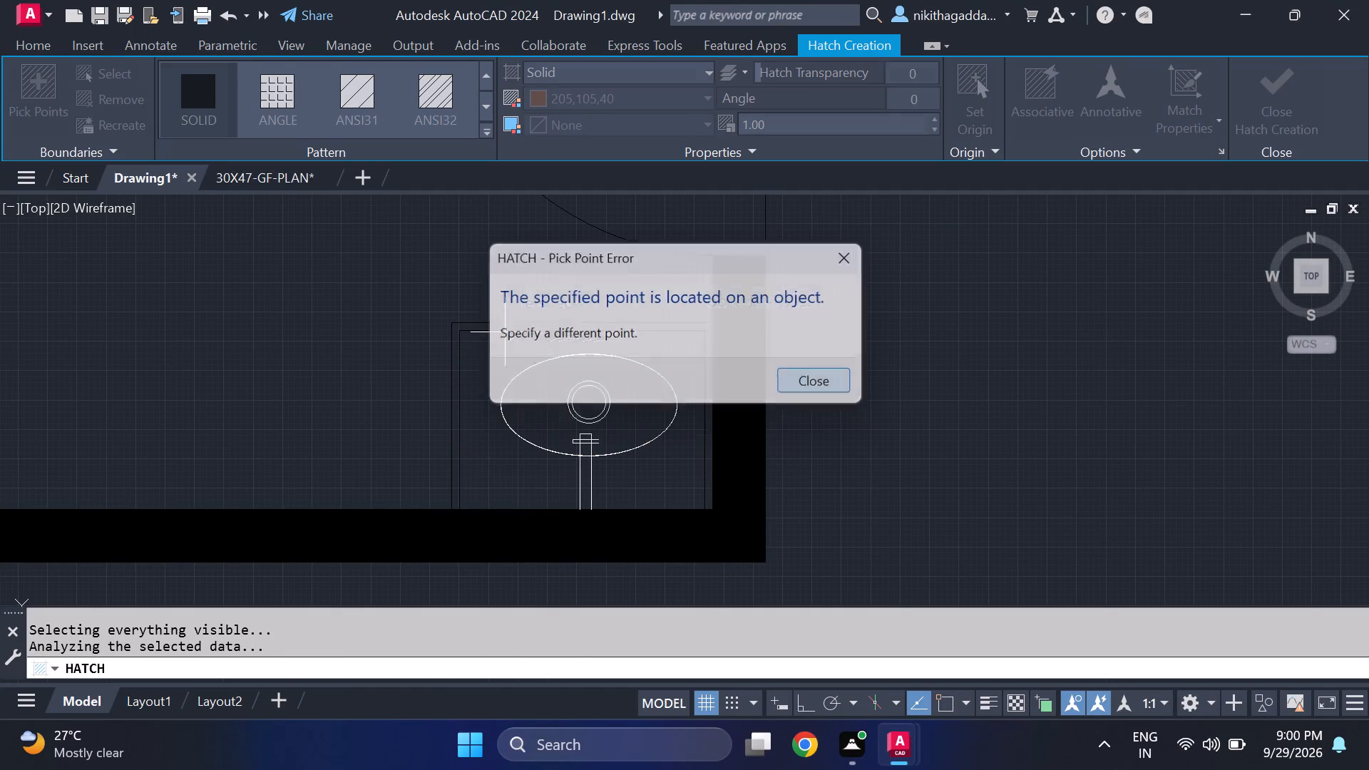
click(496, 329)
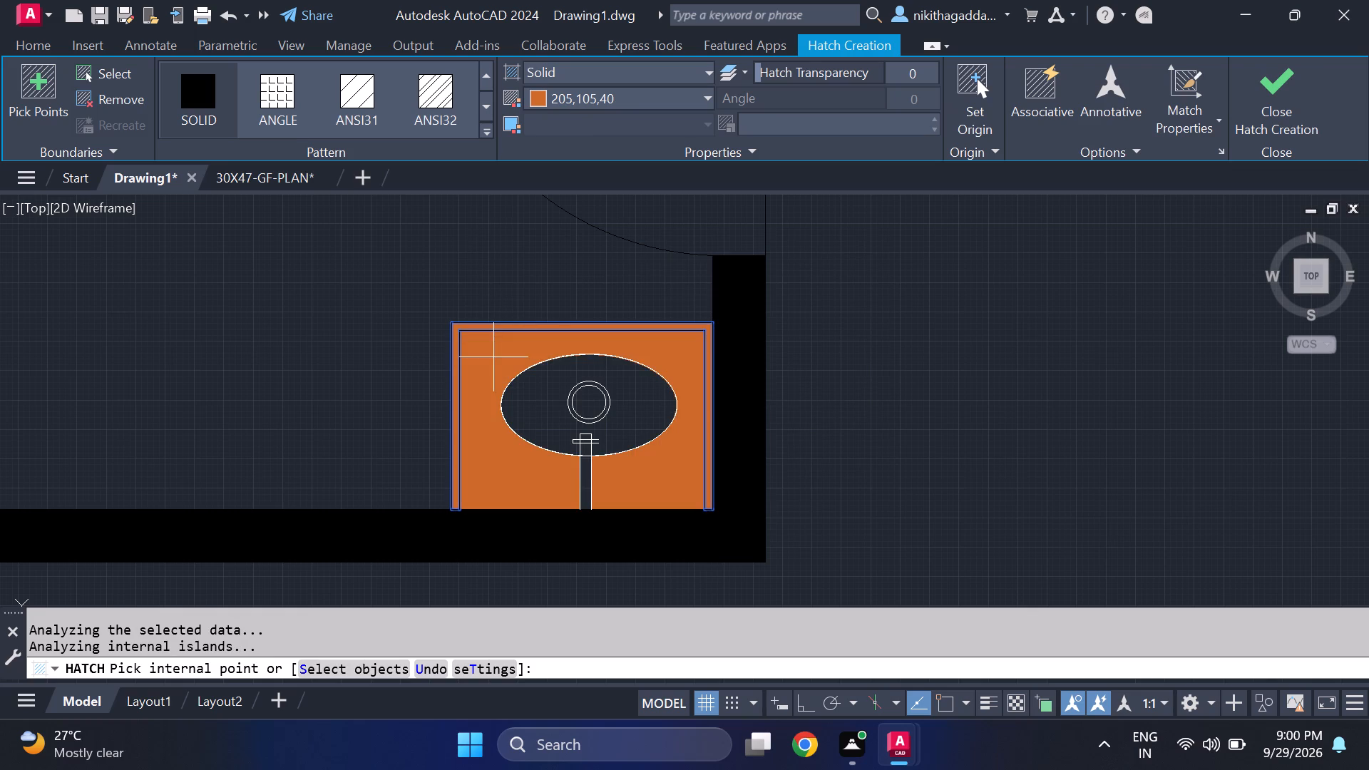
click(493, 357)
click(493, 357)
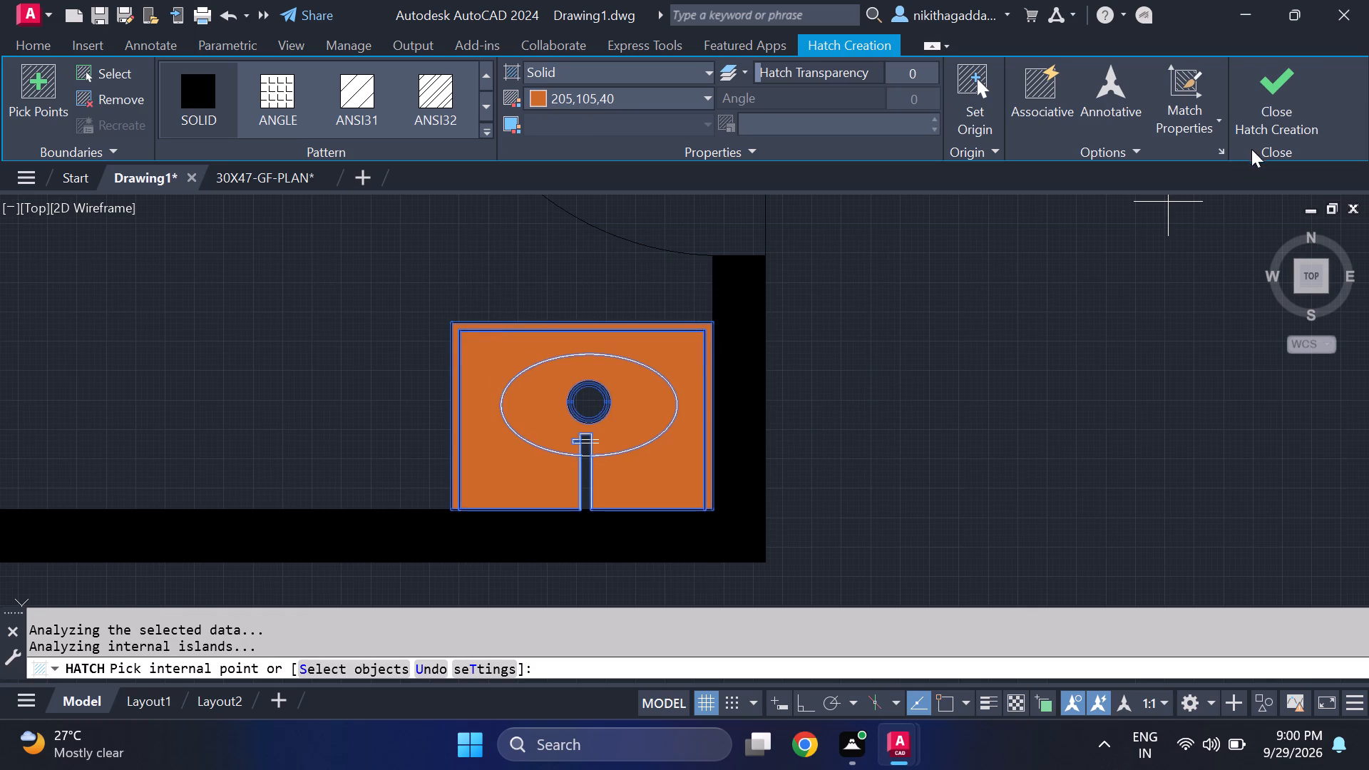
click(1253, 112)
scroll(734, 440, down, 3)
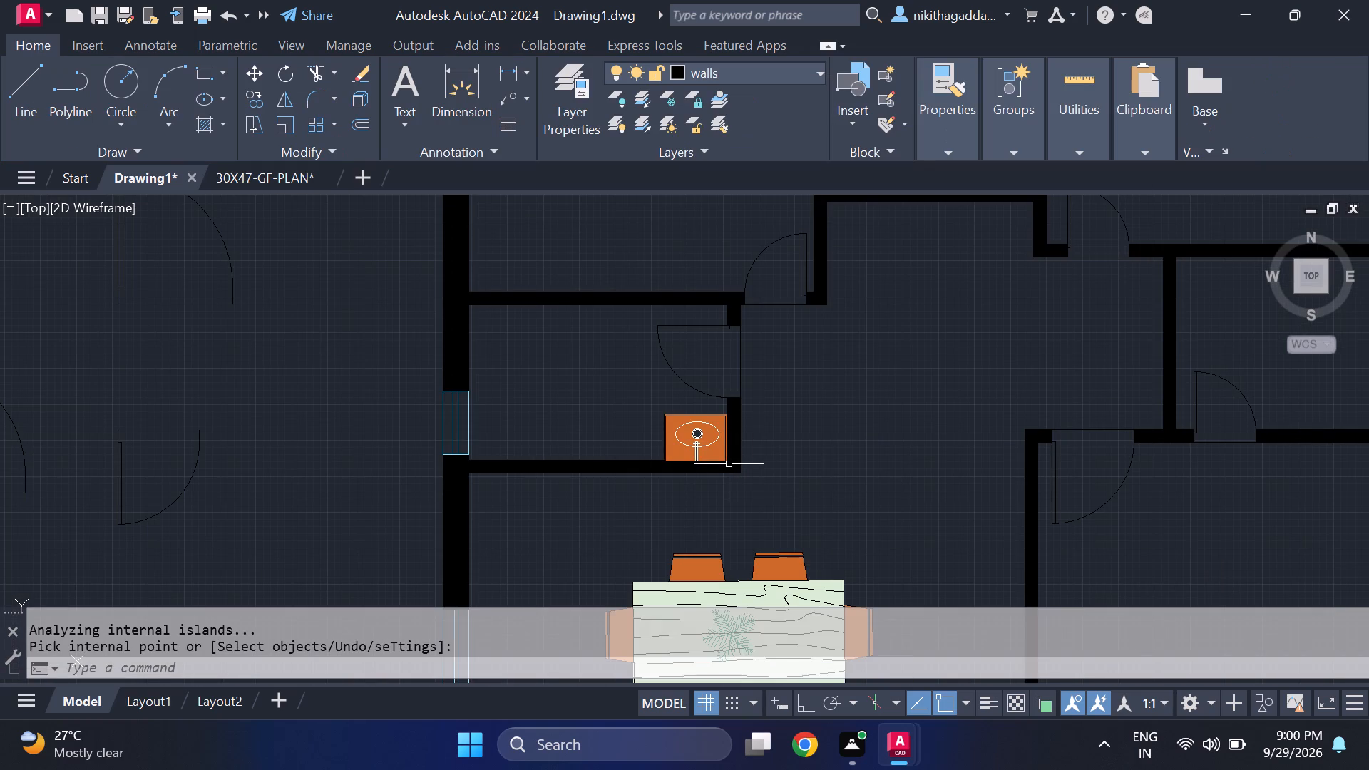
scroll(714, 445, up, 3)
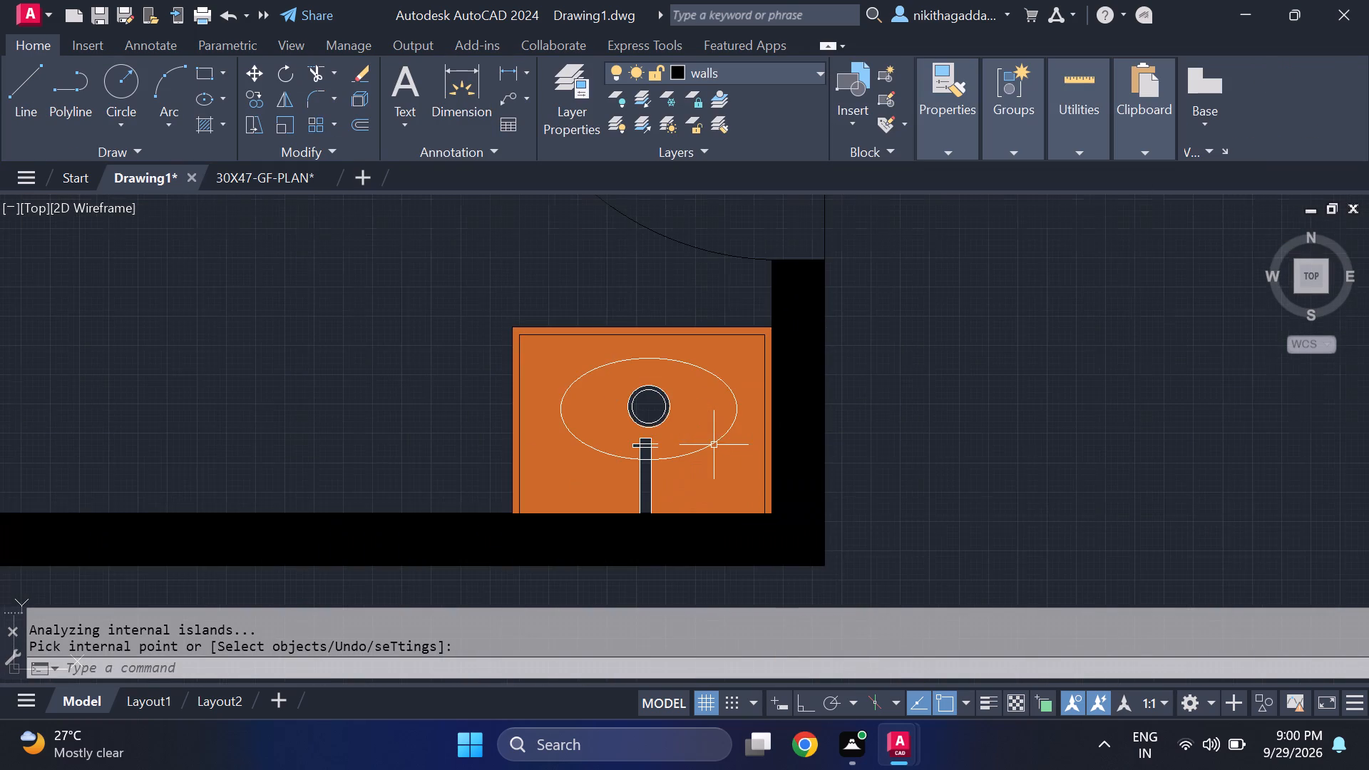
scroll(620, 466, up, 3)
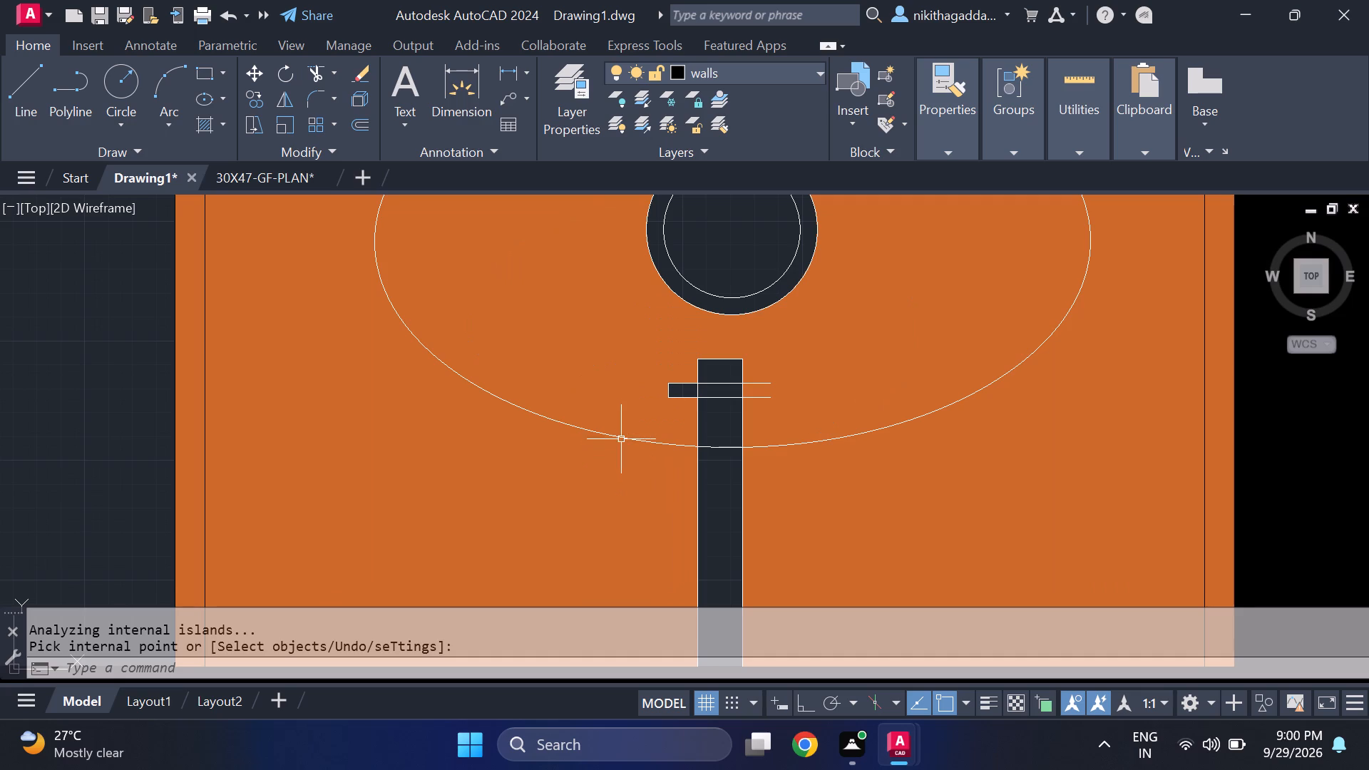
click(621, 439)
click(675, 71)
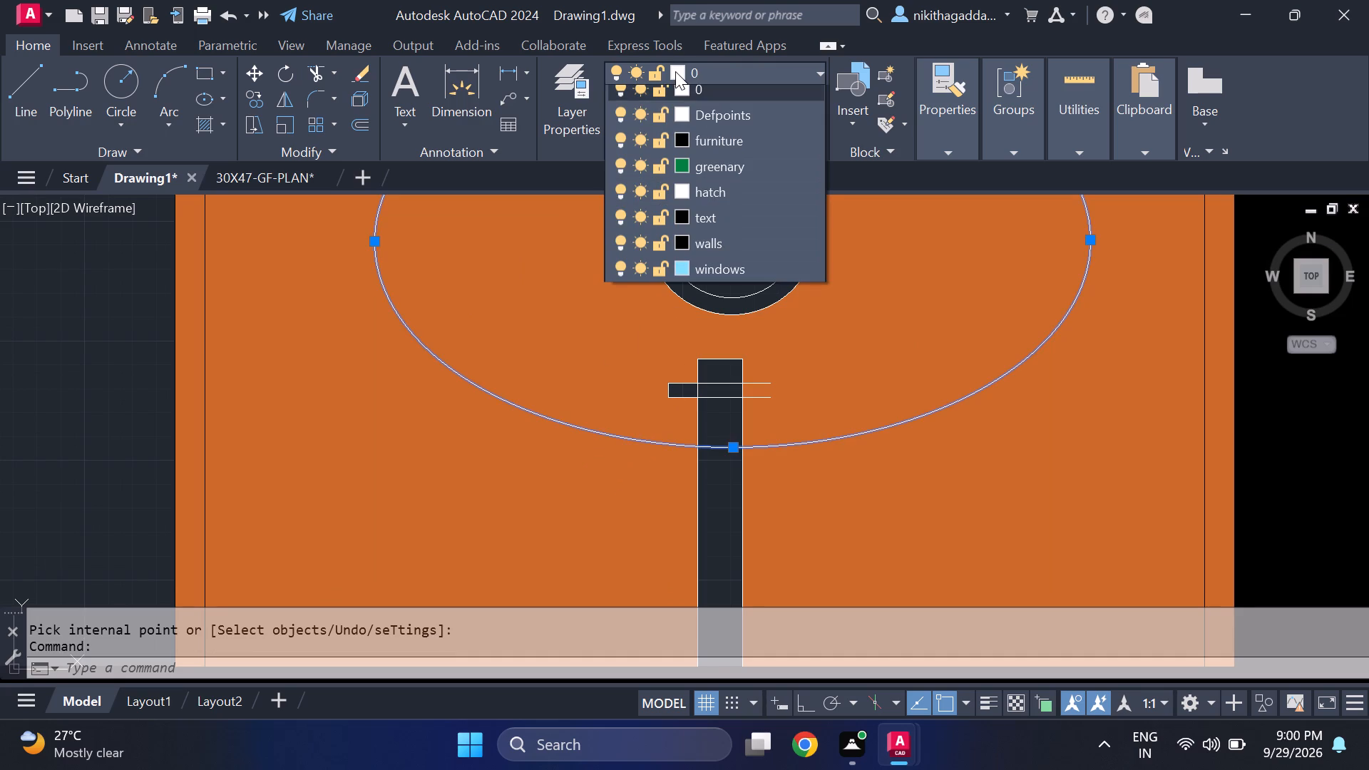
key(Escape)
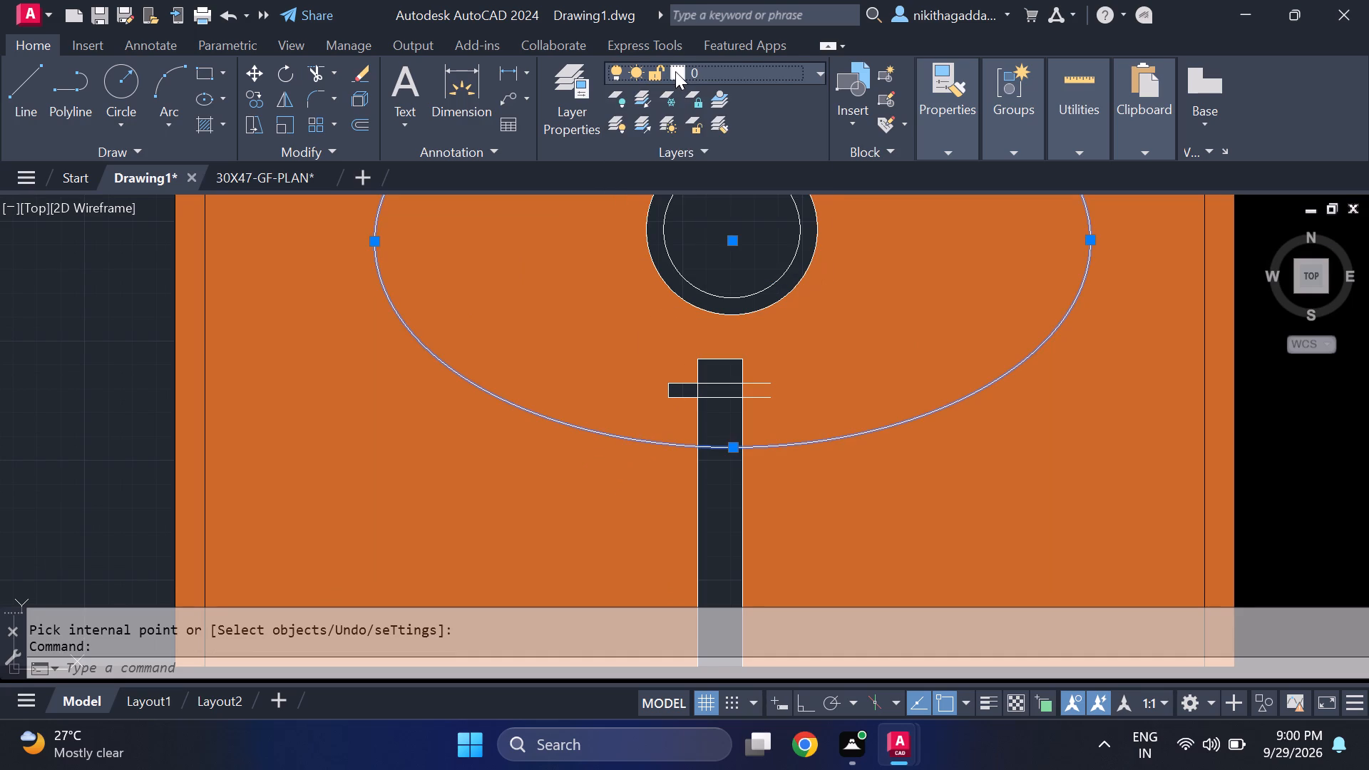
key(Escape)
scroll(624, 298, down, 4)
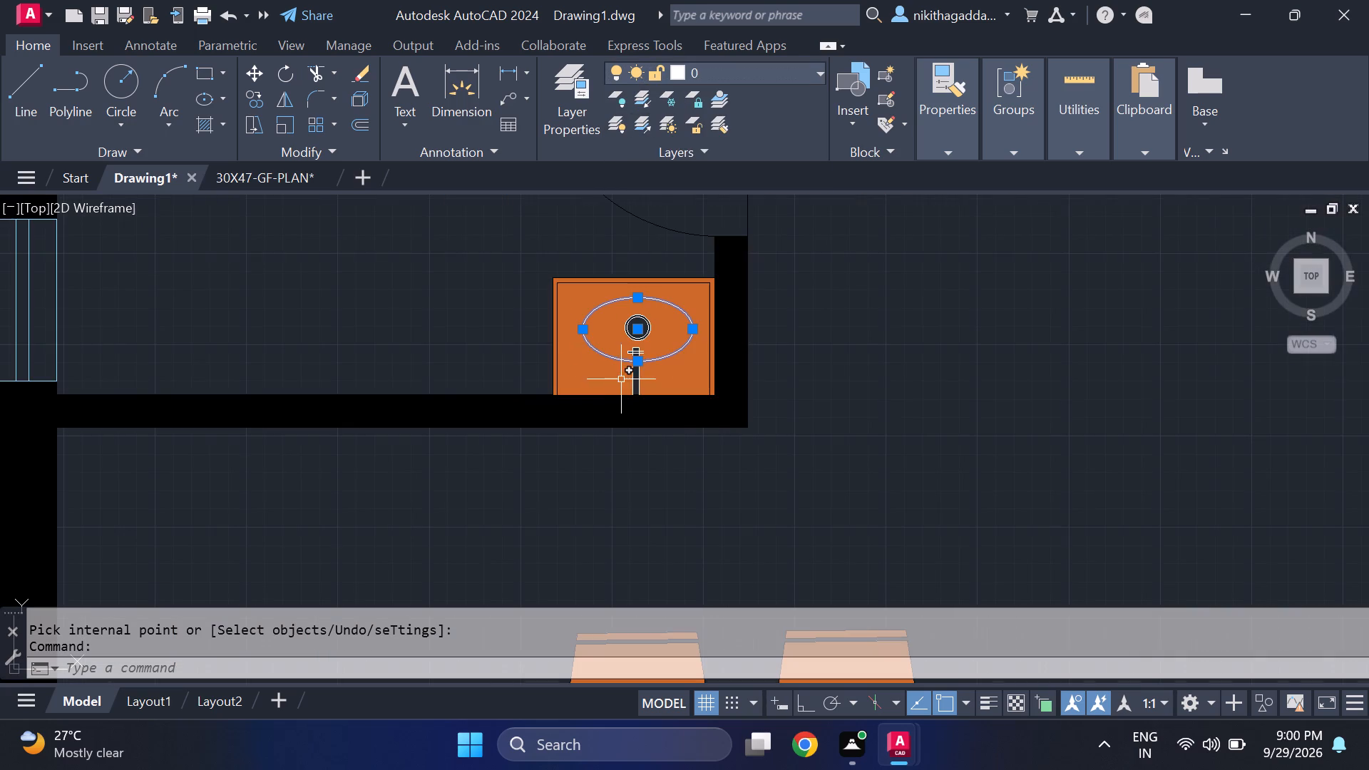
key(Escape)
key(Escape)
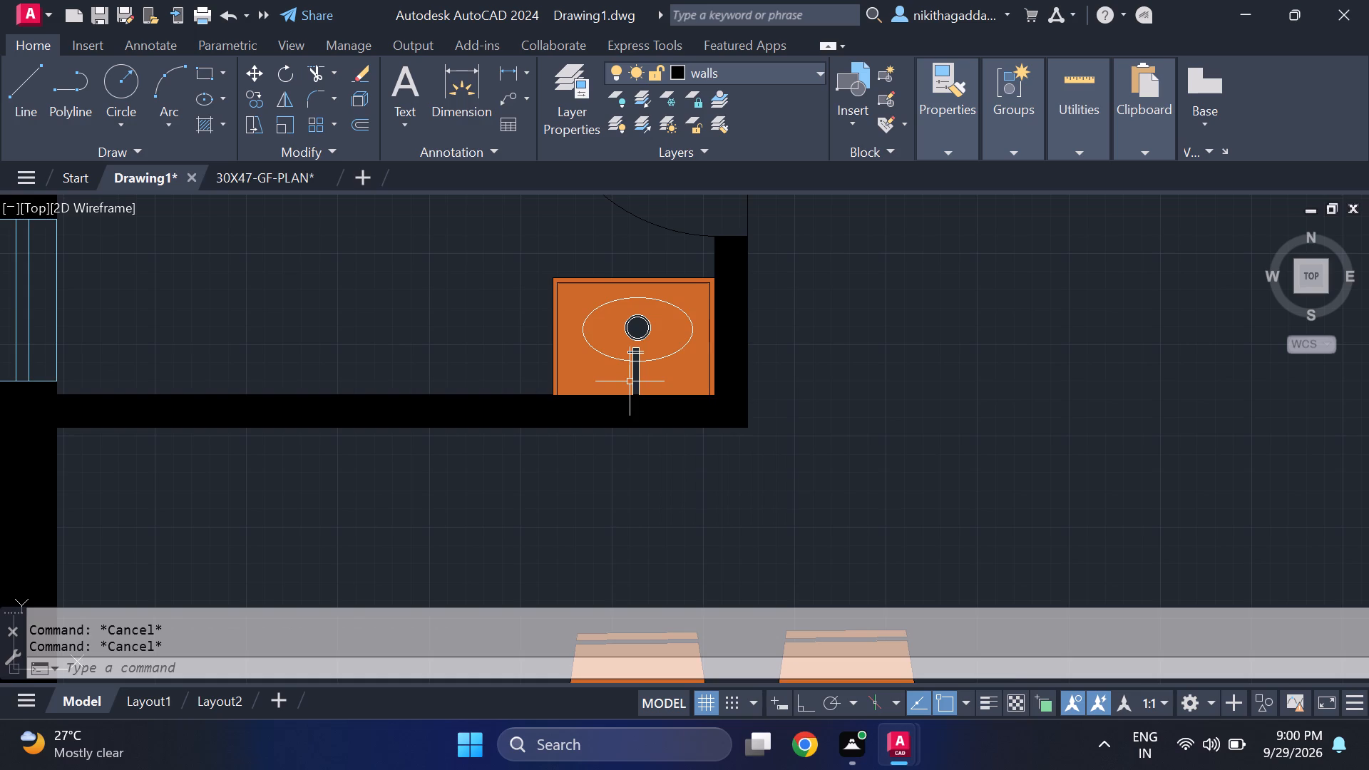
Examine the colouring of the washbasin beside the kitchen in the 30X47-GF-PLAN drawing, then return to Drawing1.
scroll(702, 369, down, 4)
scroll(673, 397, up, 2)
middle_drag(806, 411, 808, 443)
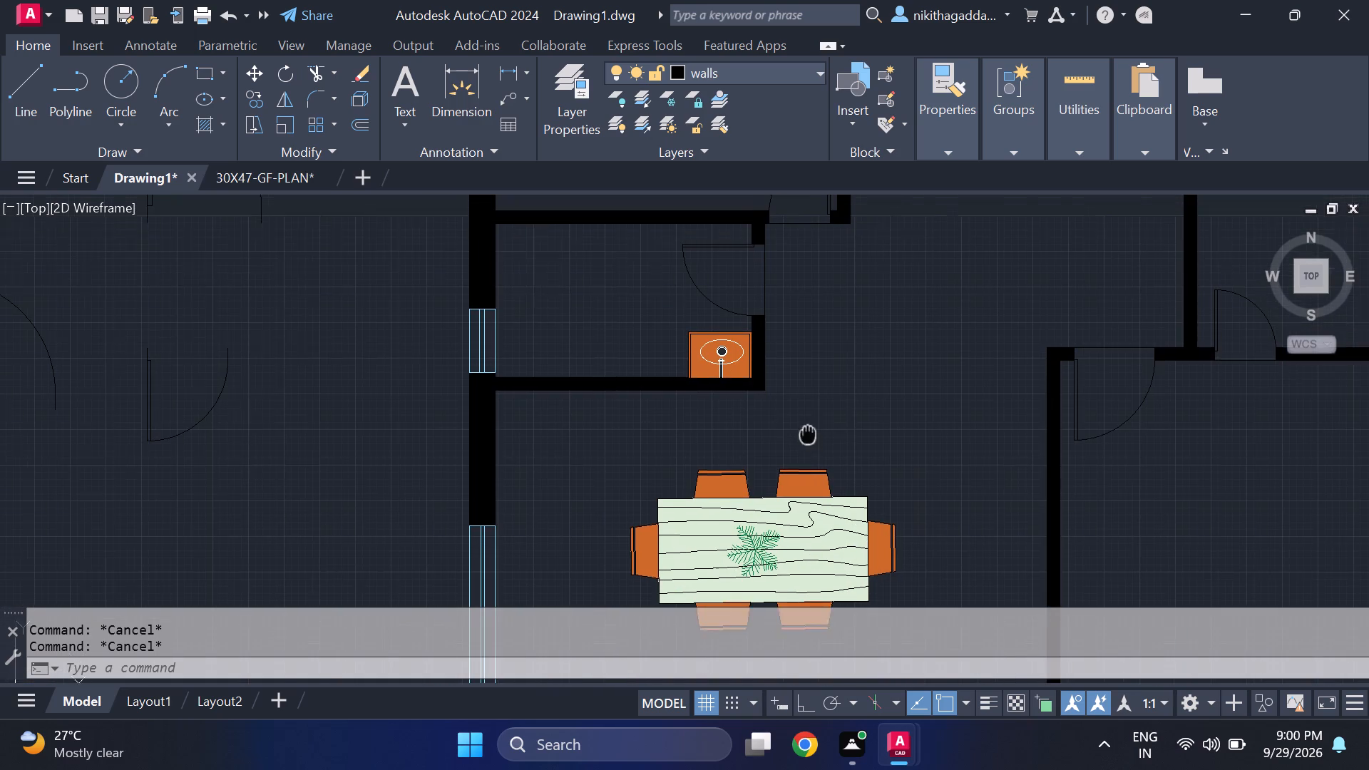
middle_drag(808, 443, 811, 475)
click(246, 175)
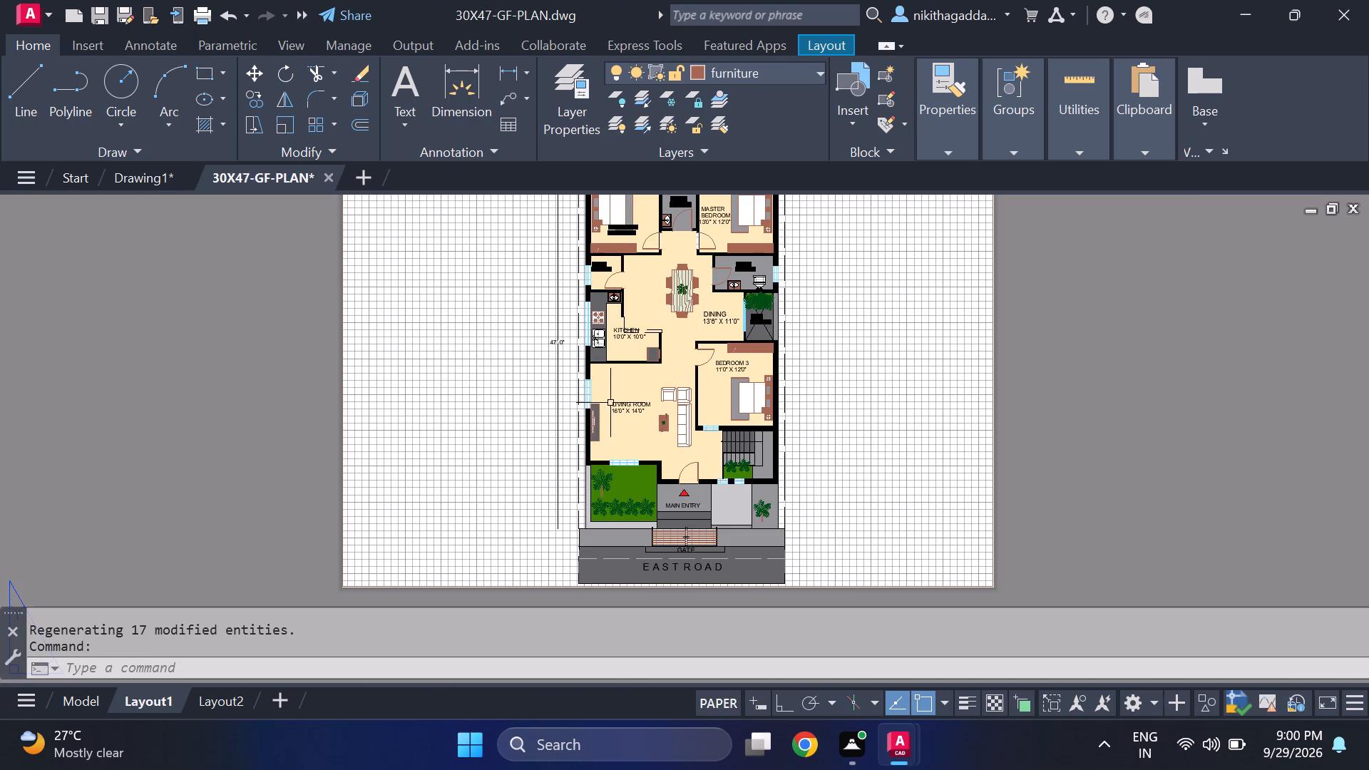
middle_drag(632, 286, 659, 406)
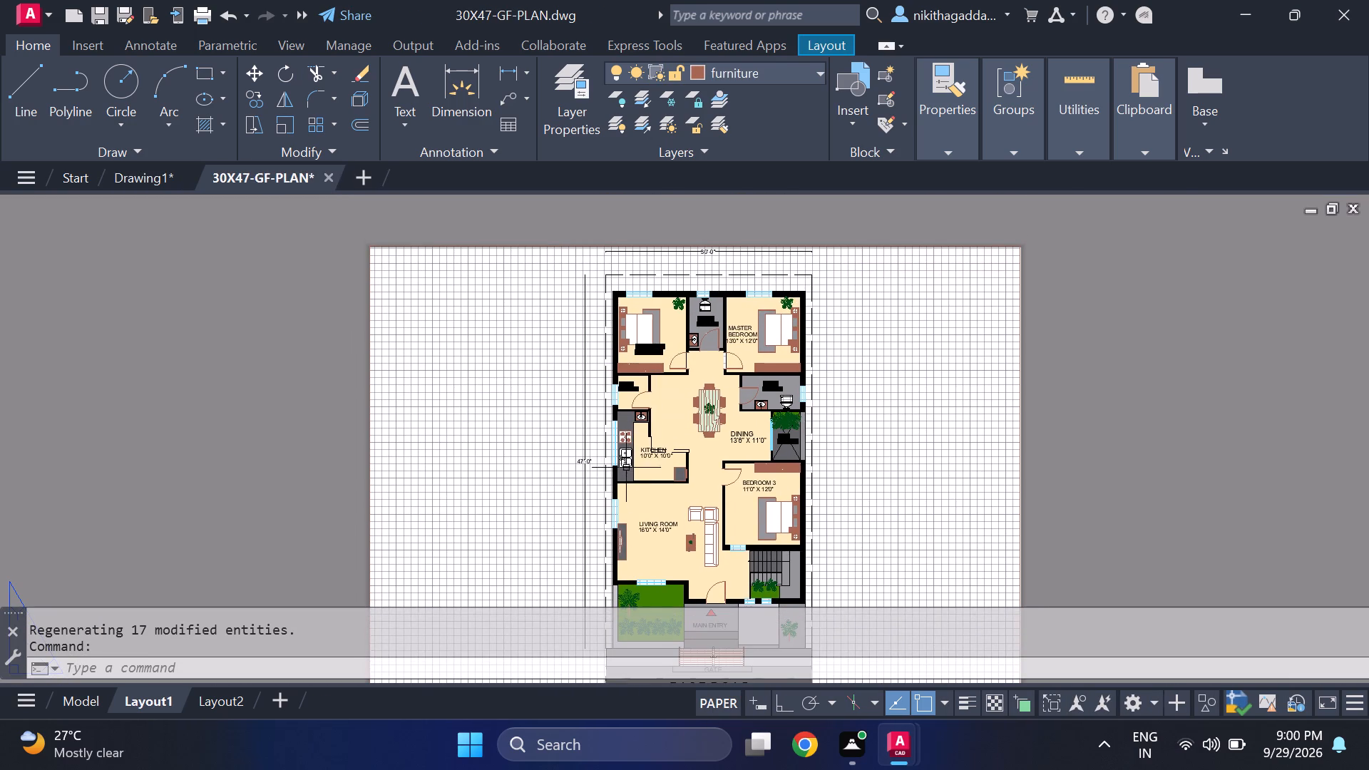
scroll(652, 399, up, 3)
scroll(601, 490, up, 6)
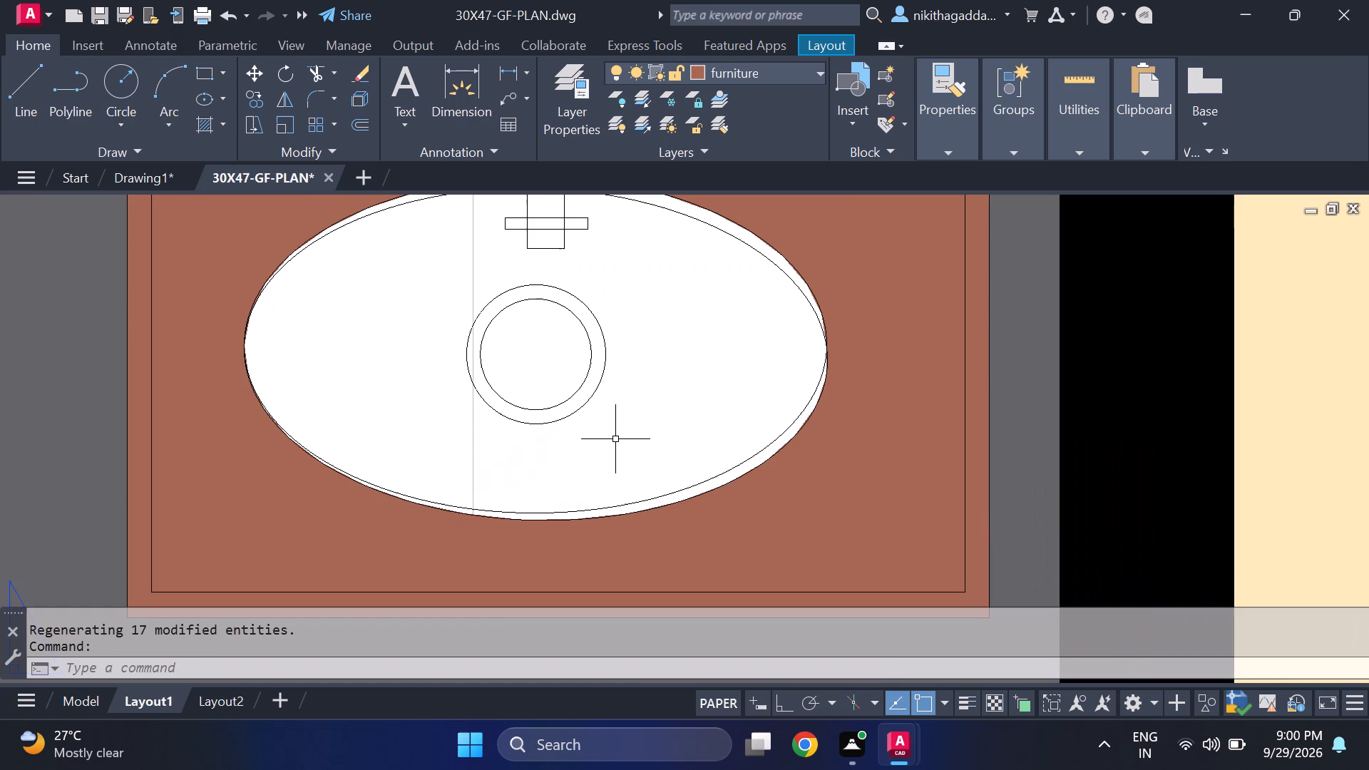
scroll(615, 441, down, 5)
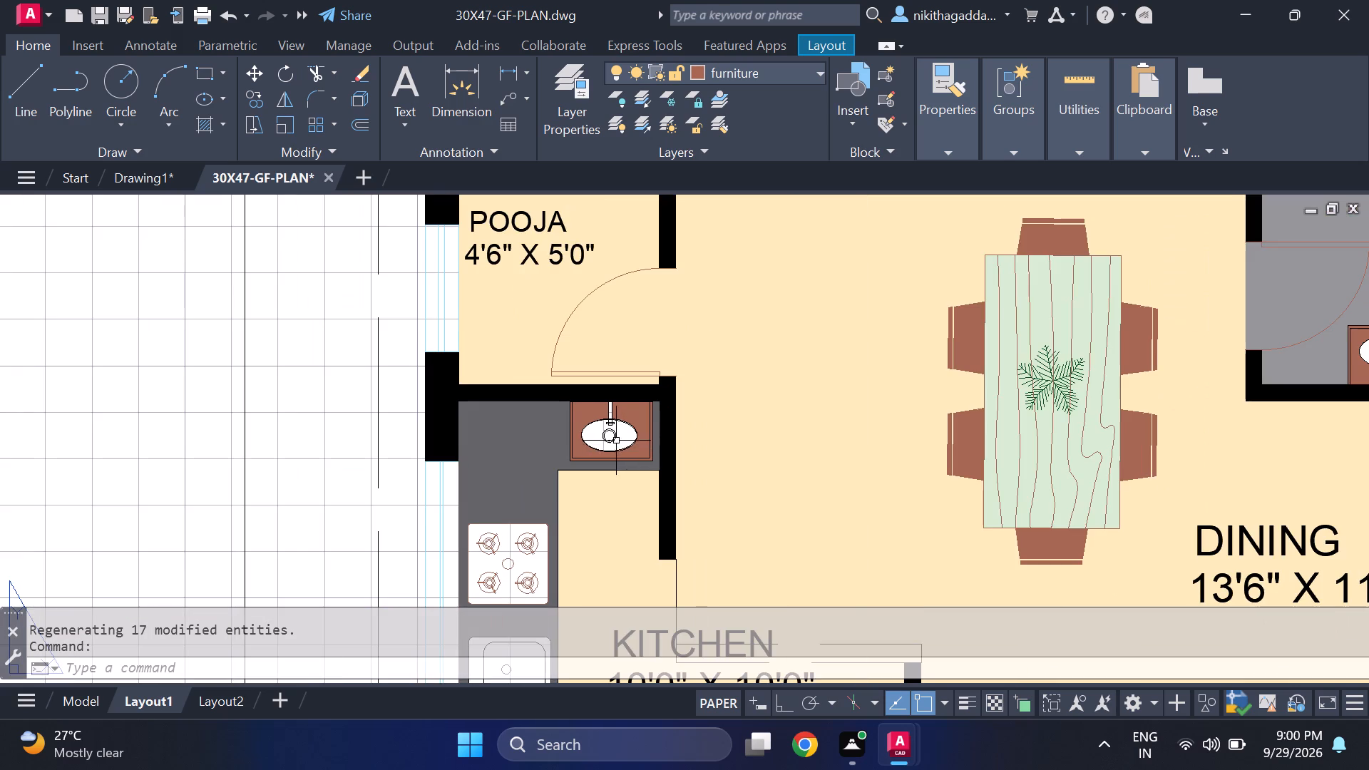
scroll(616, 440, up, 4)
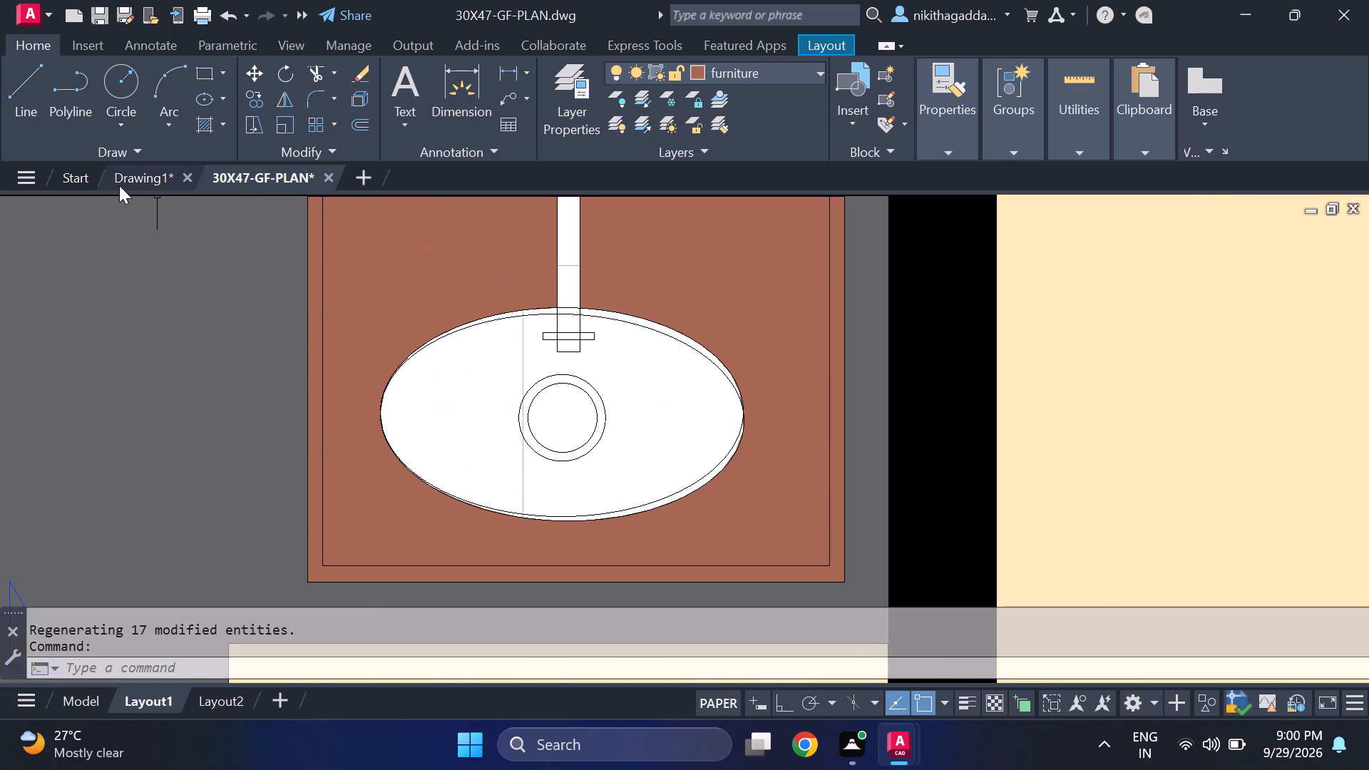
click(130, 182)
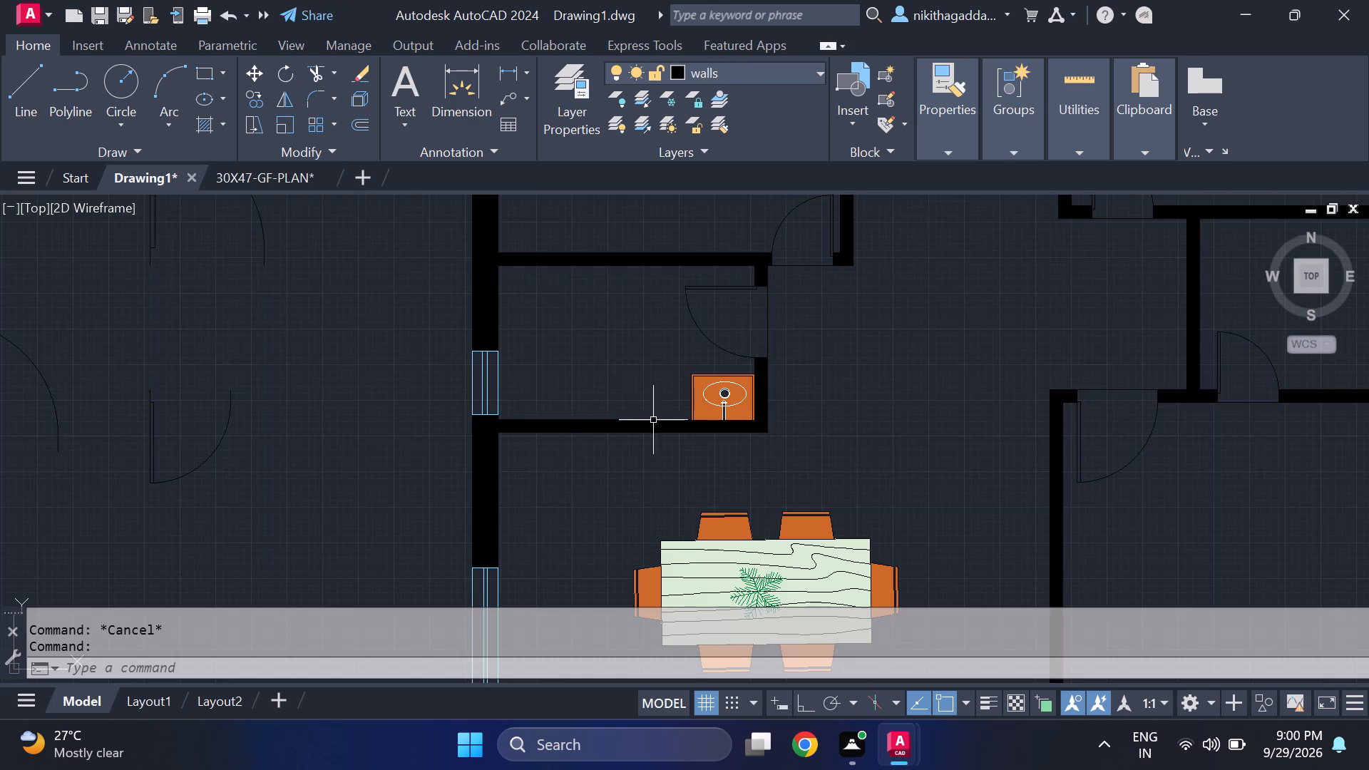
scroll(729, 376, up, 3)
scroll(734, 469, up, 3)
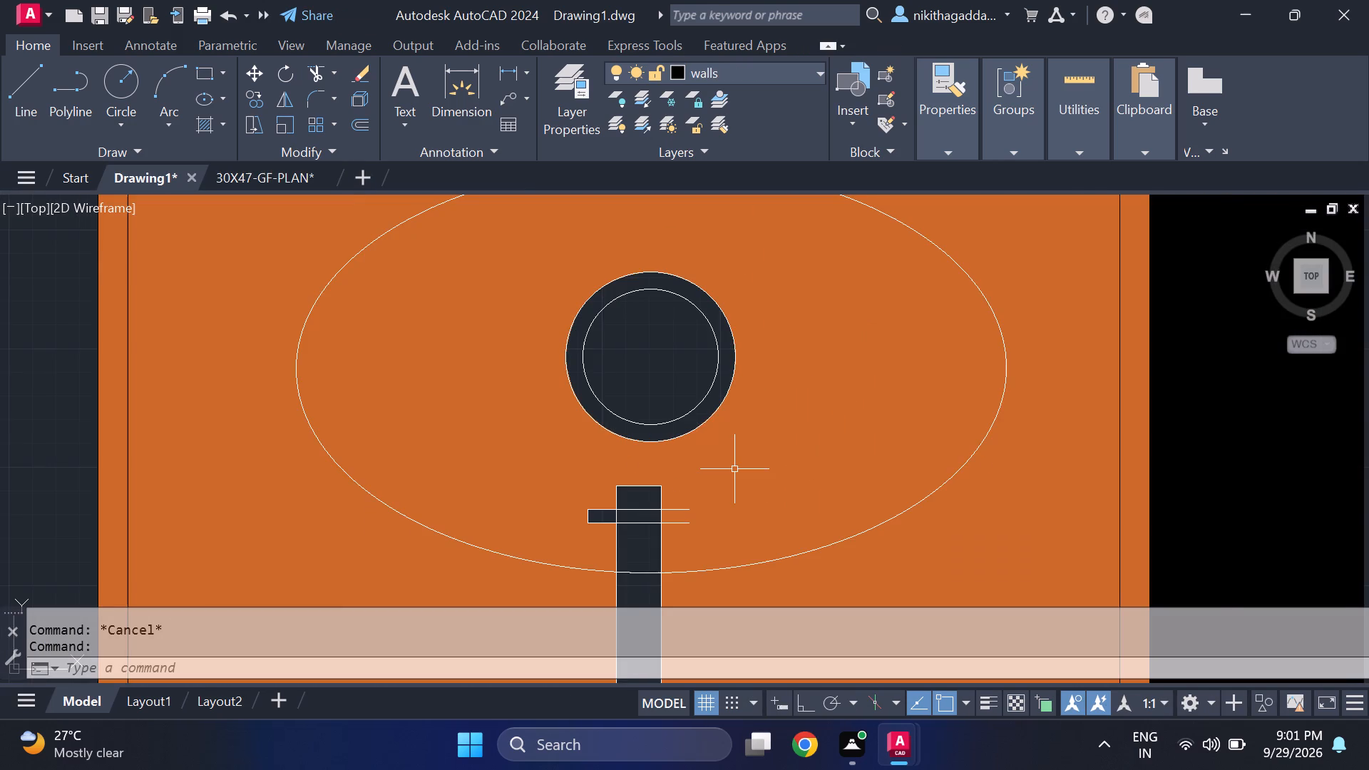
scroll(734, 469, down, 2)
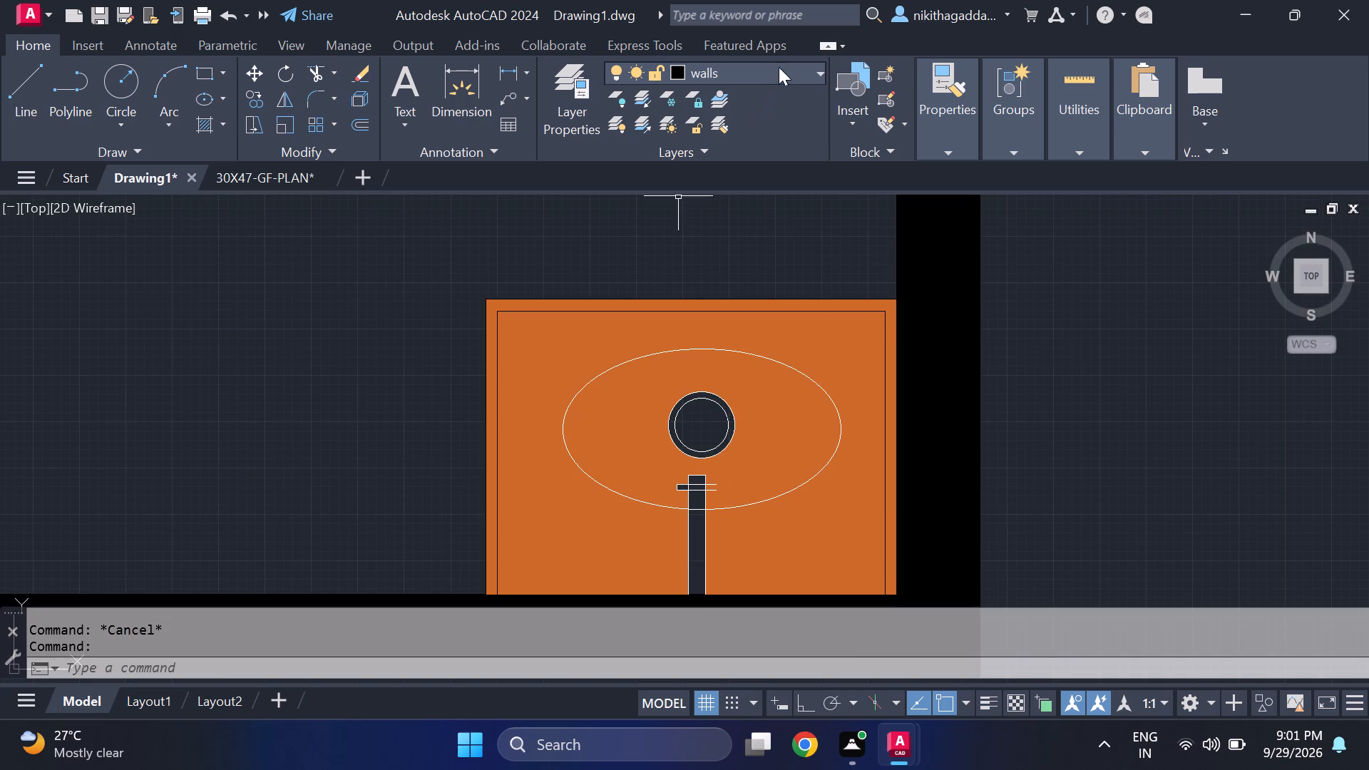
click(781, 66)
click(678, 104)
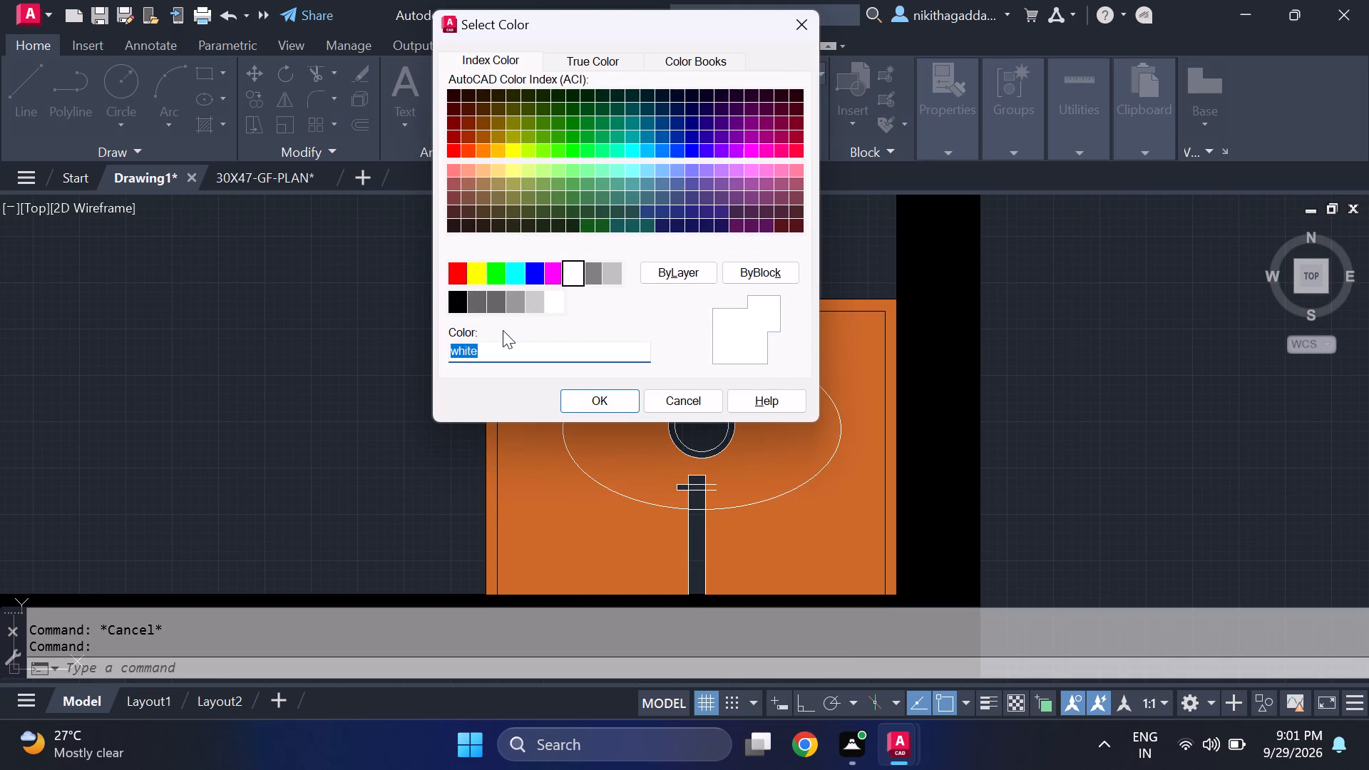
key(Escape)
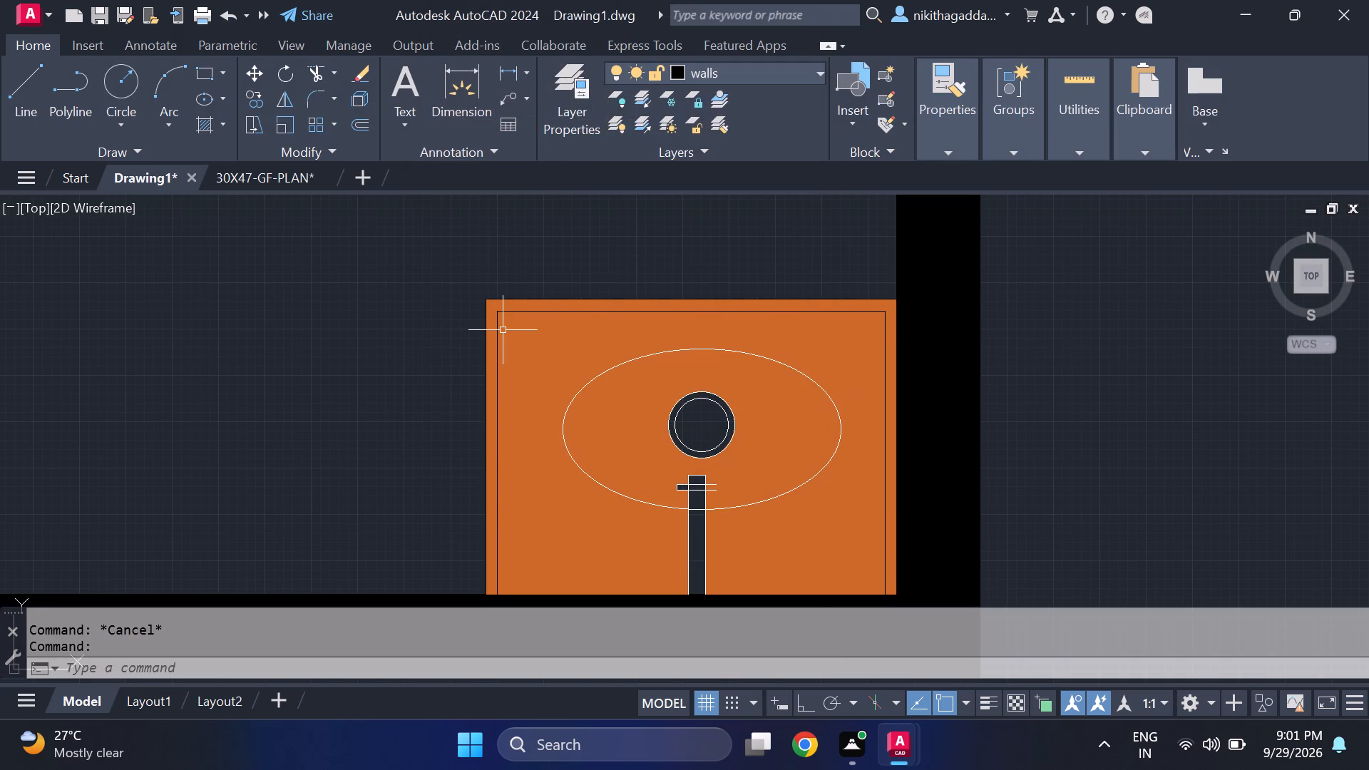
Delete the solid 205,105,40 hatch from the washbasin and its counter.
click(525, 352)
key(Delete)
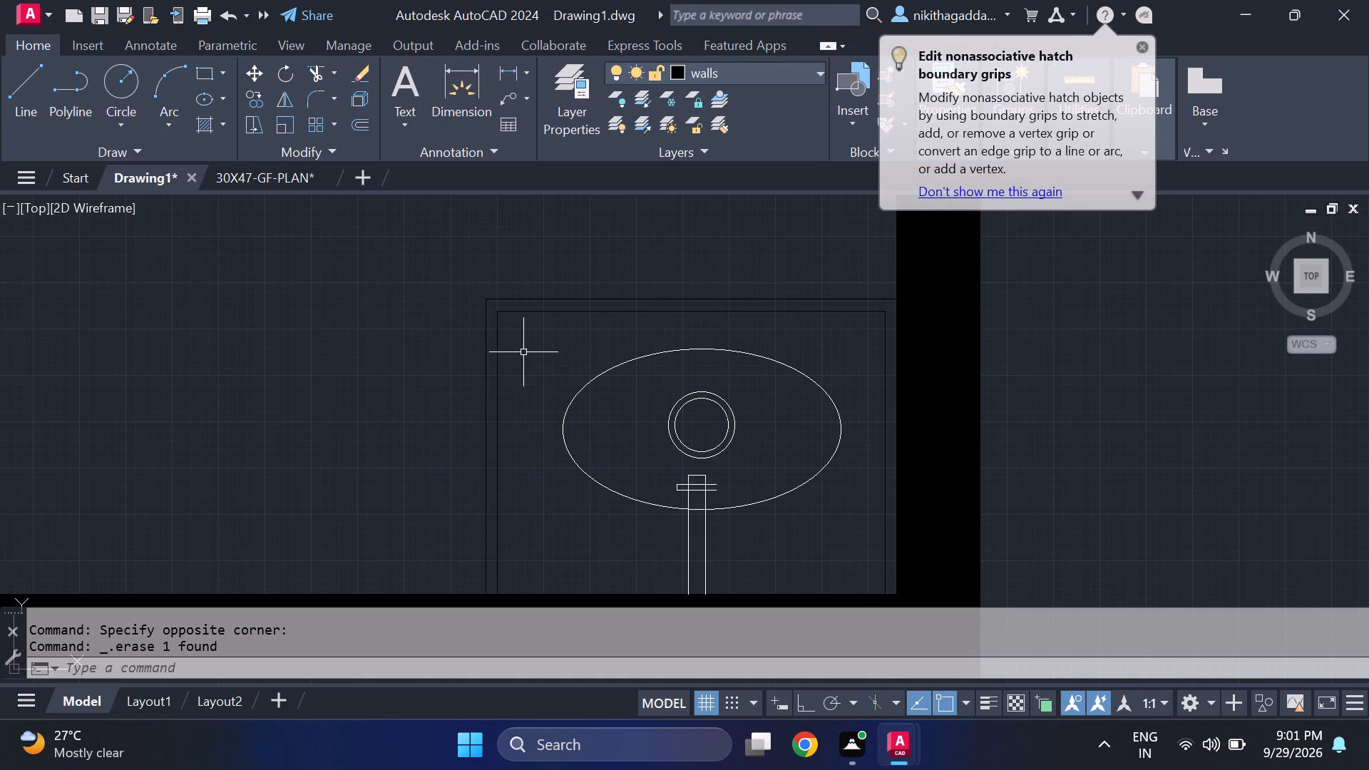
Set layer 0's colour to index colour 250.
click(771, 78)
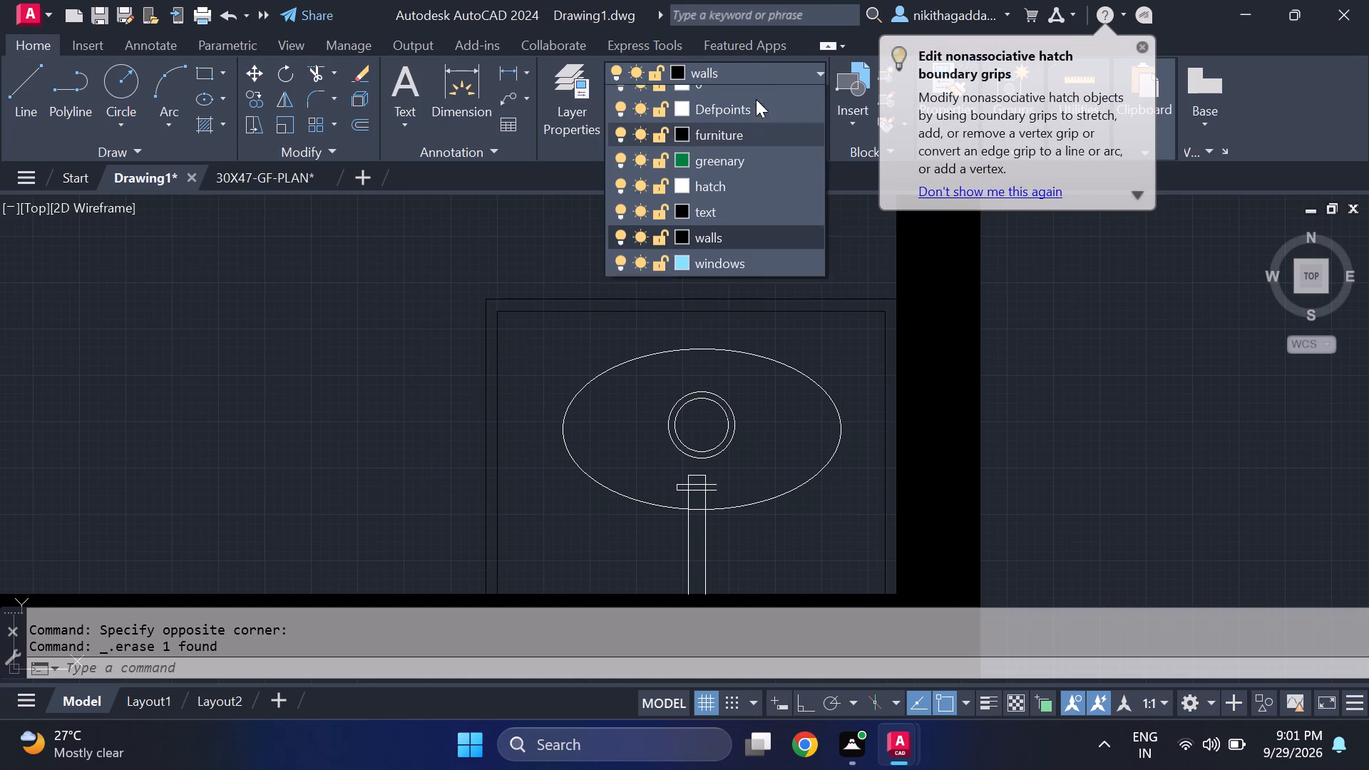
click(682, 107)
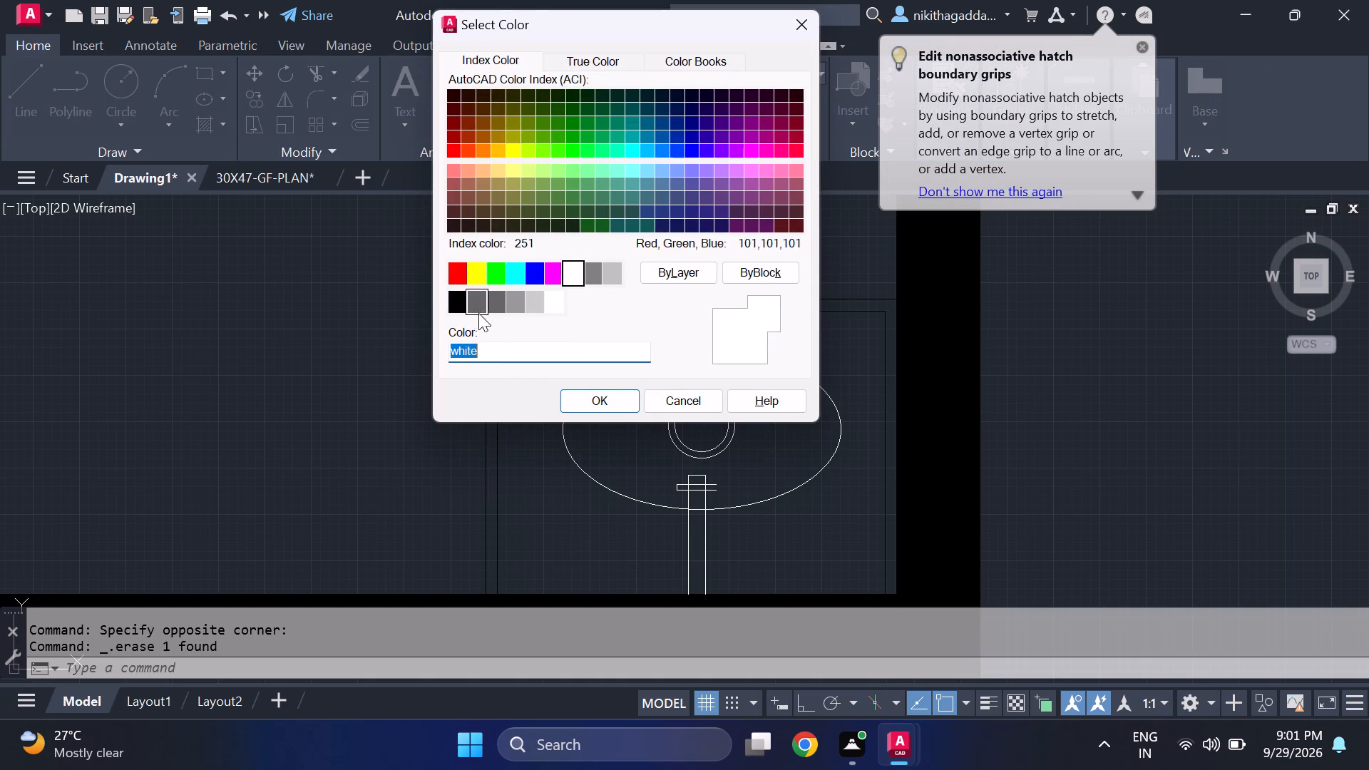
click(466, 299)
click(575, 403)
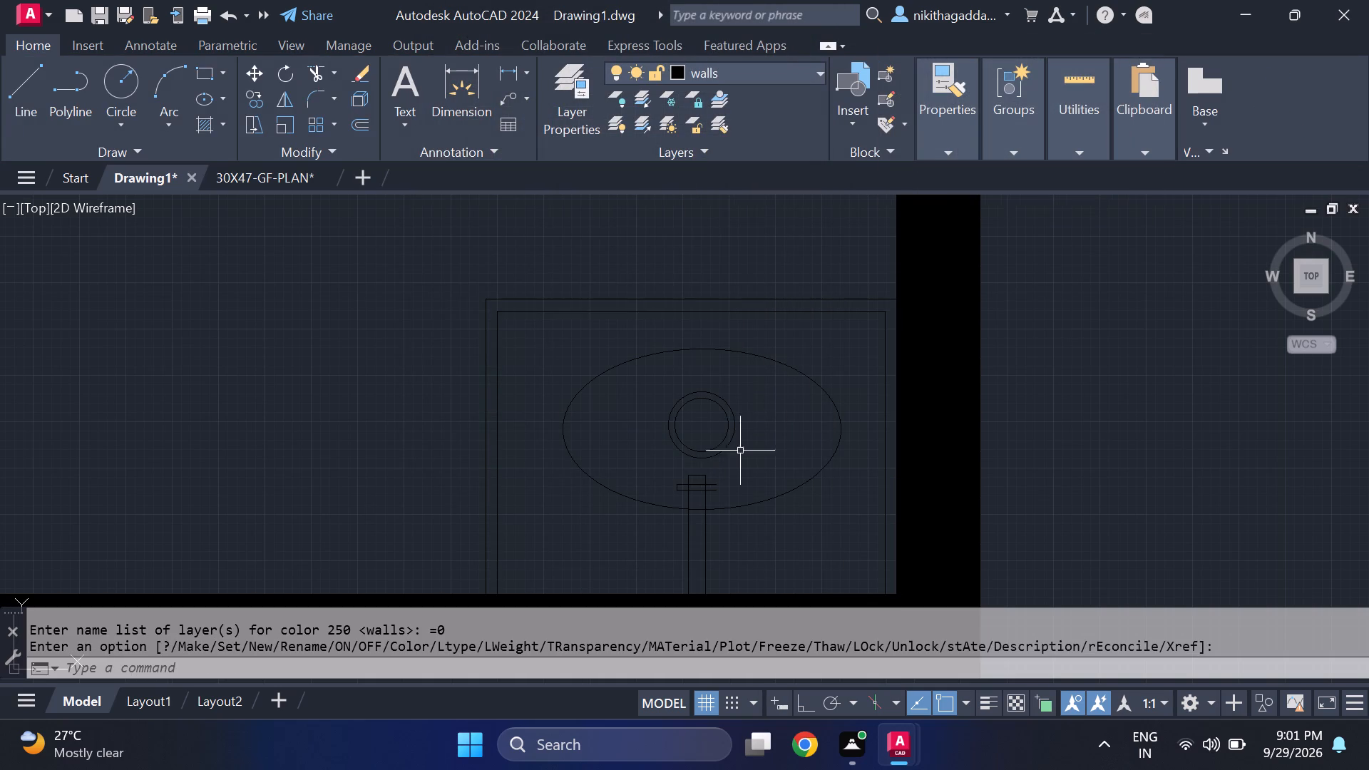
Hatch the washbasin's oval bowl, tap and tap pipe with the solid 255,255,255 fill.
middle_drag(737, 466, 712, 390)
scroll(712, 373, down, 3)
scroll(738, 358, up, 3)
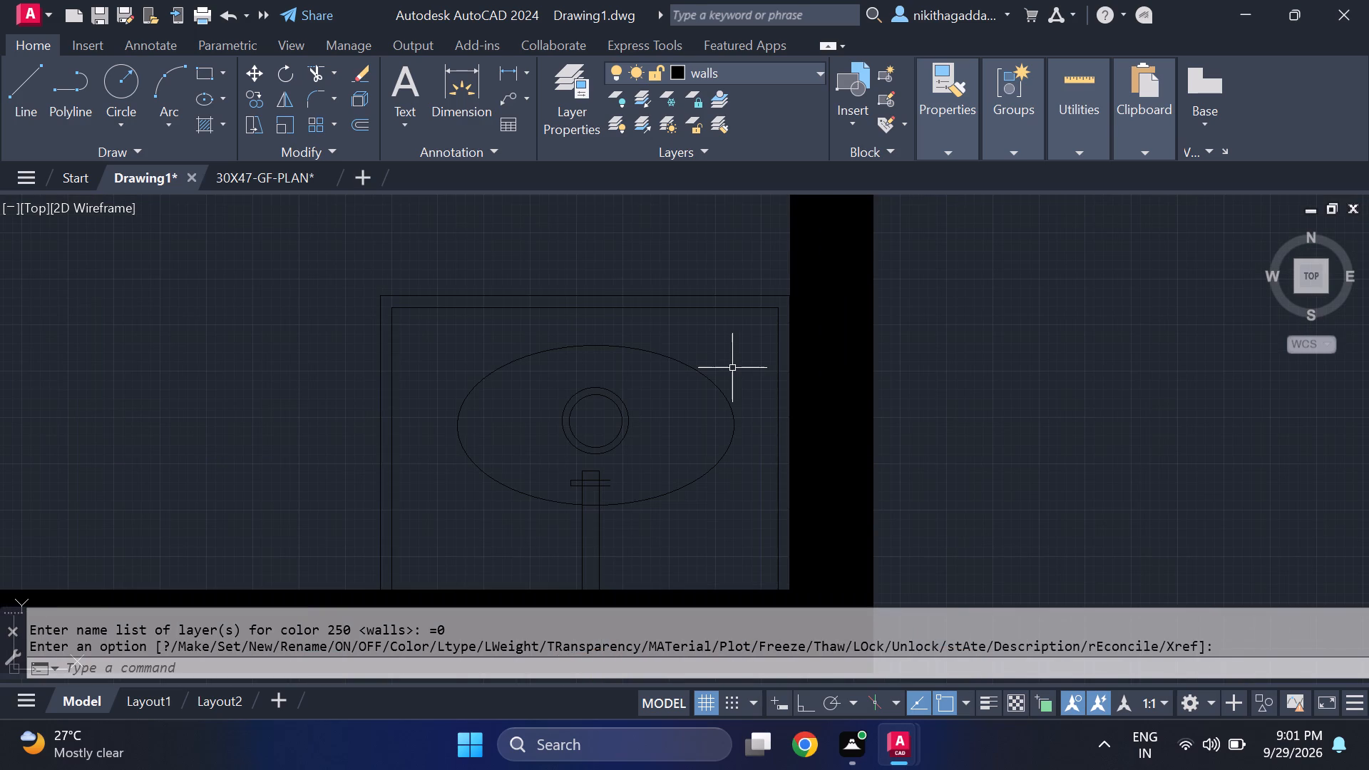
text(hatch)
key(Return)
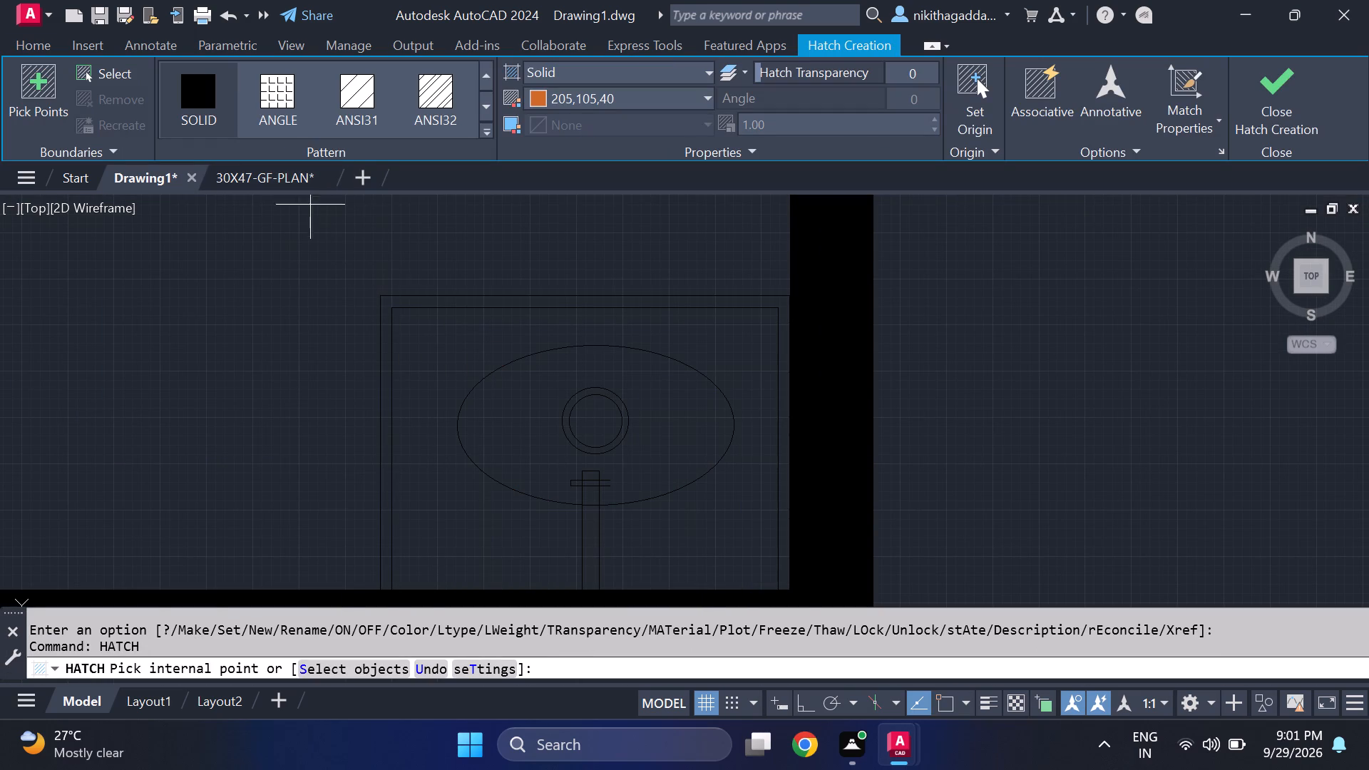
click(620, 100)
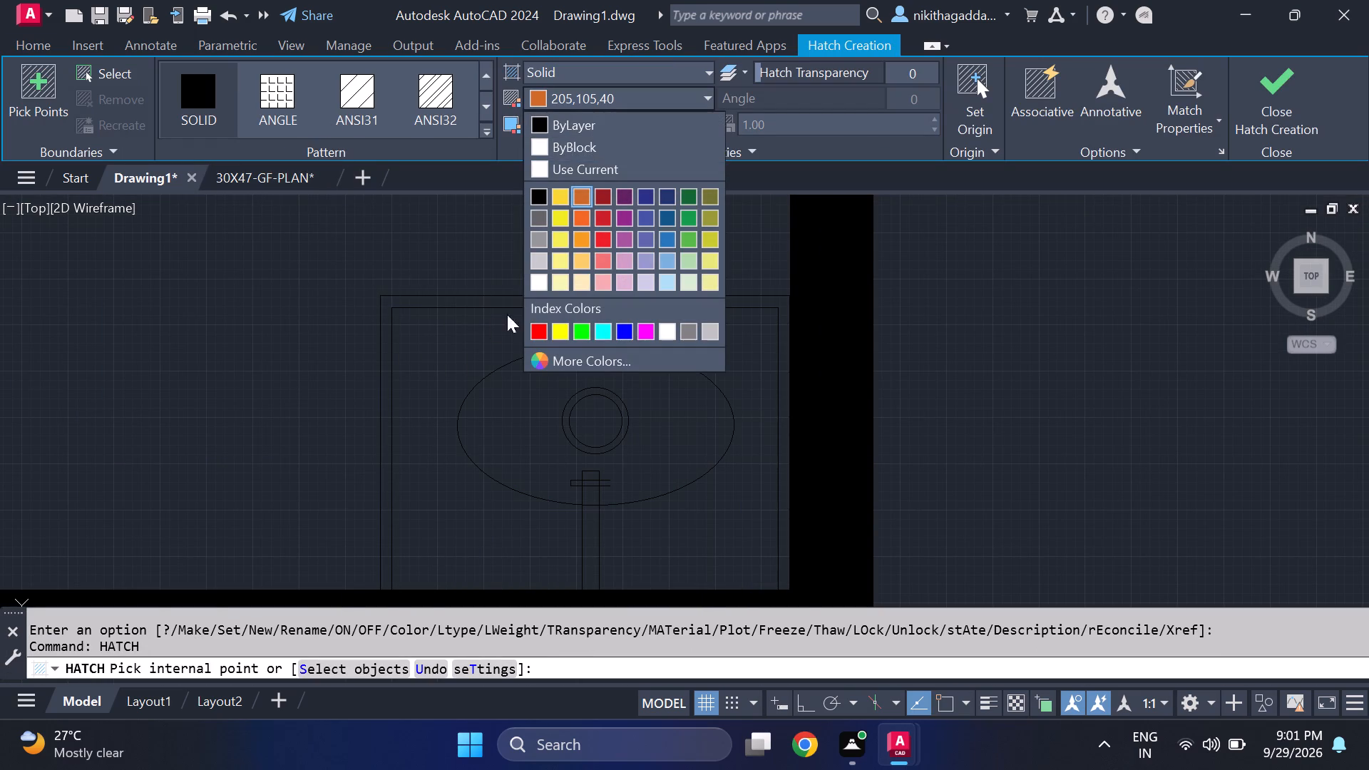
click(539, 277)
click(524, 384)
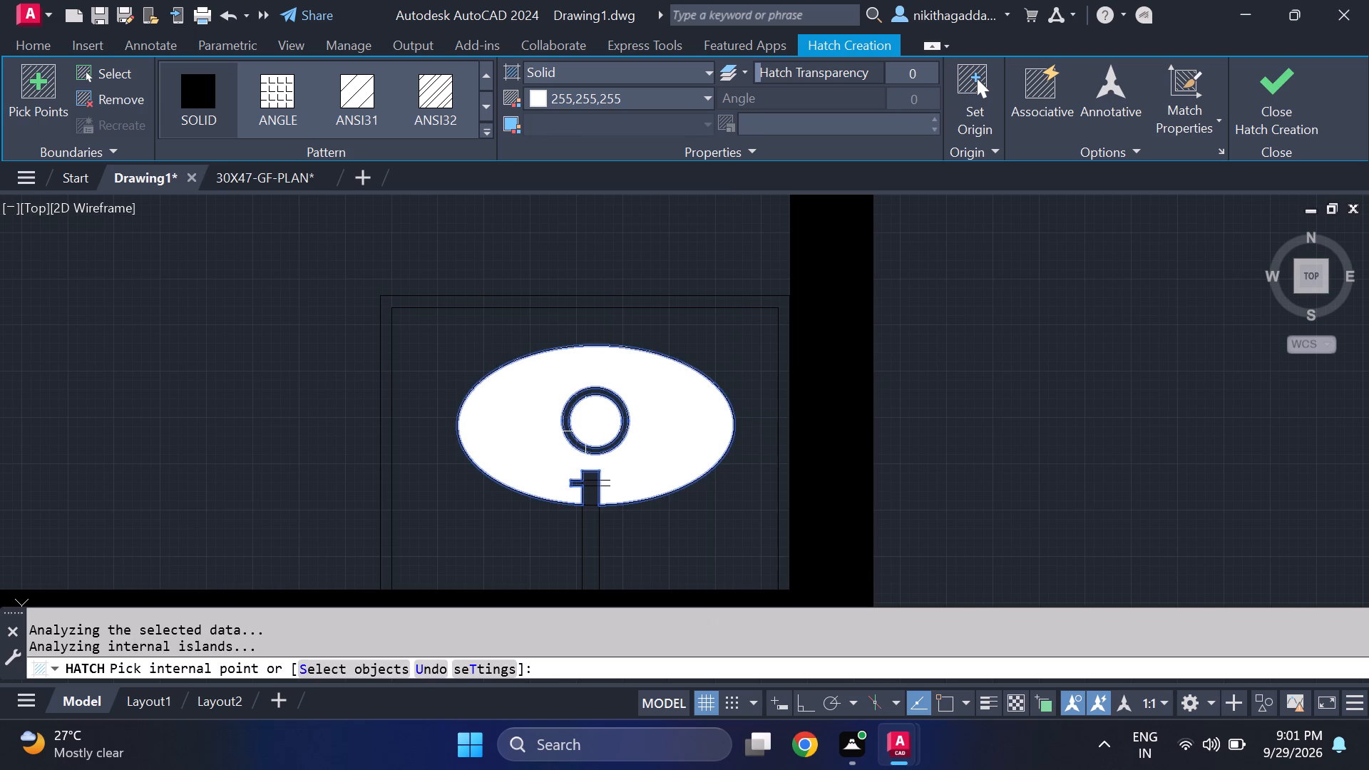
click(590, 428)
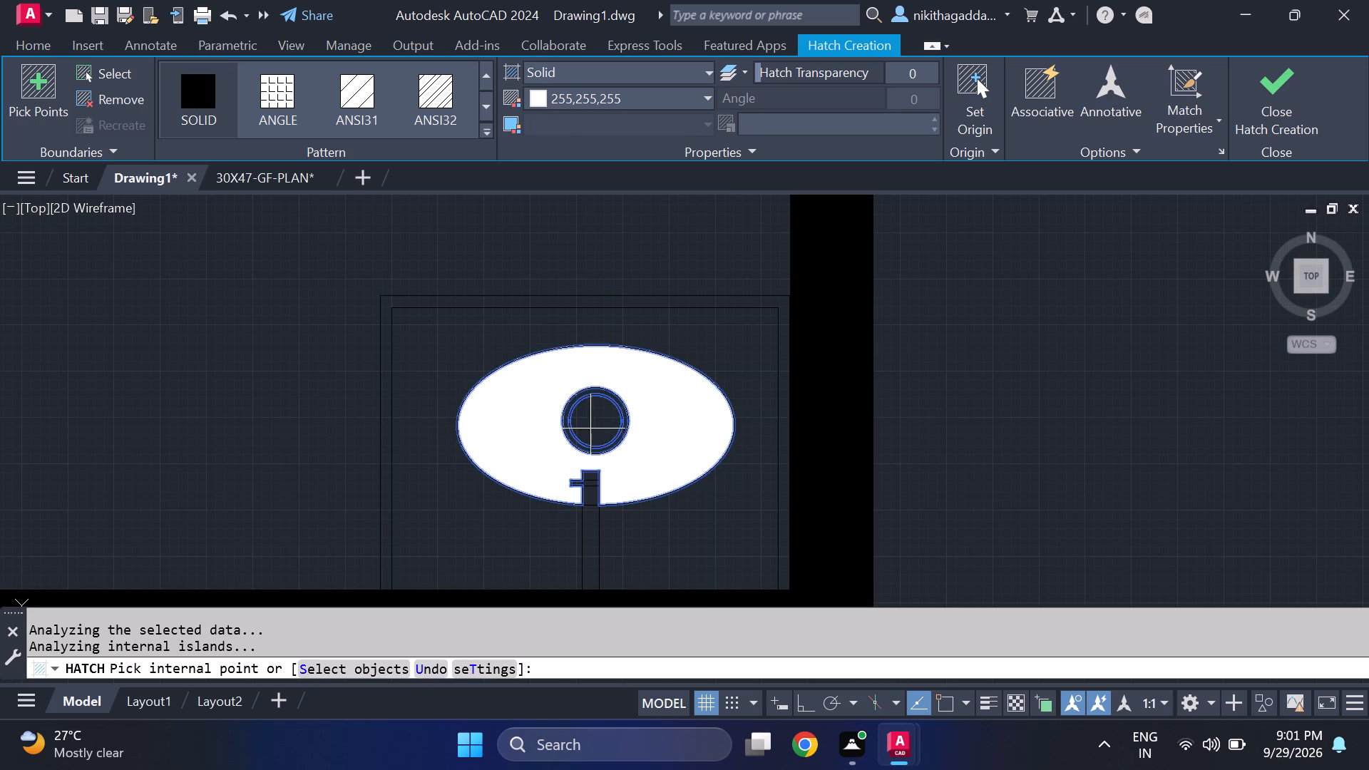
click(602, 429)
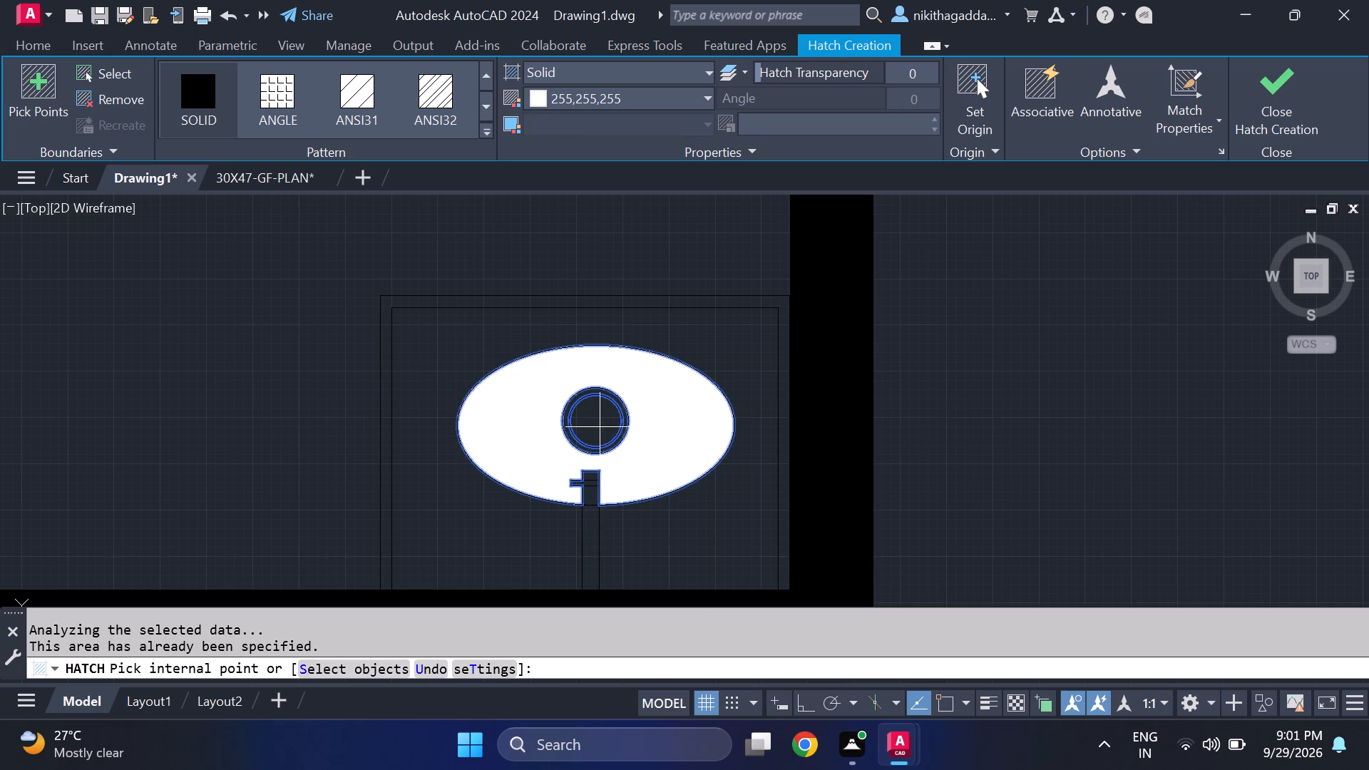
click(591, 498)
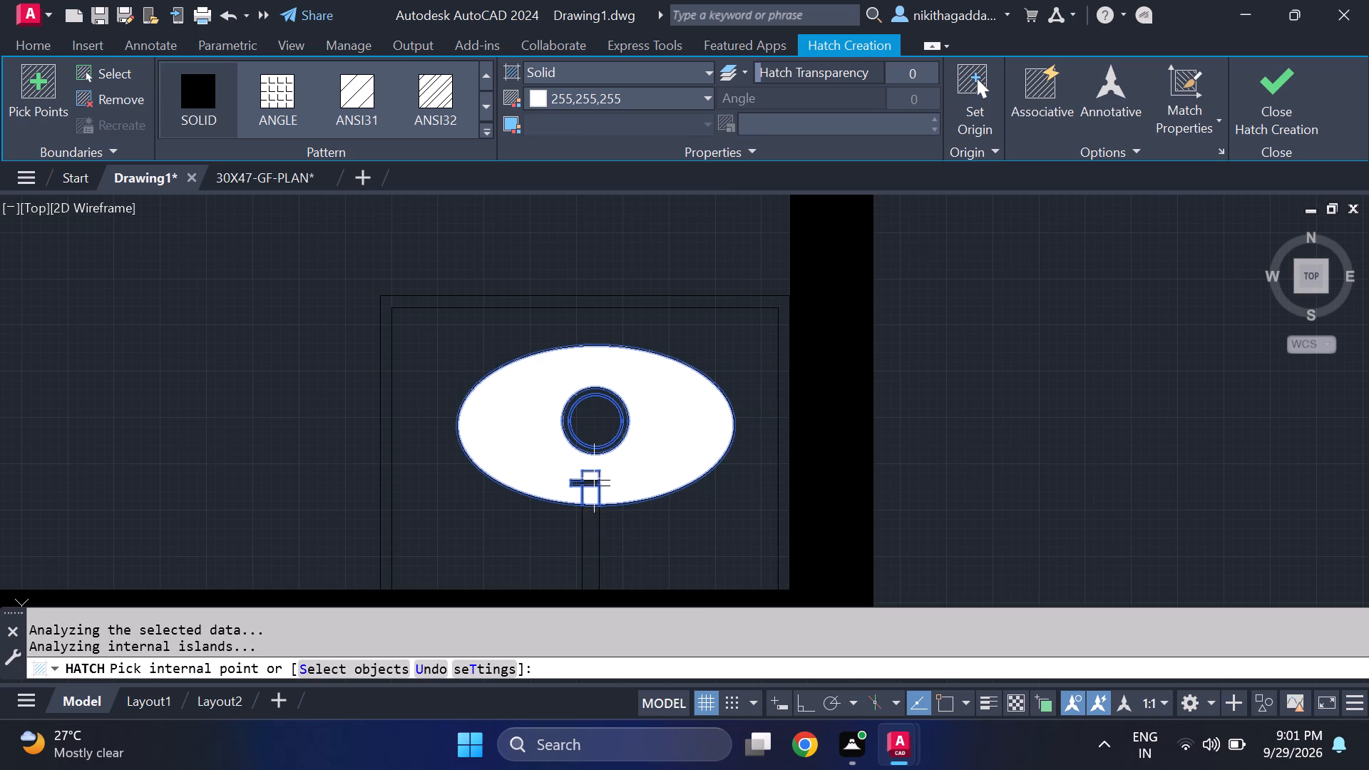
scroll(594, 481, up, 2)
click(593, 476)
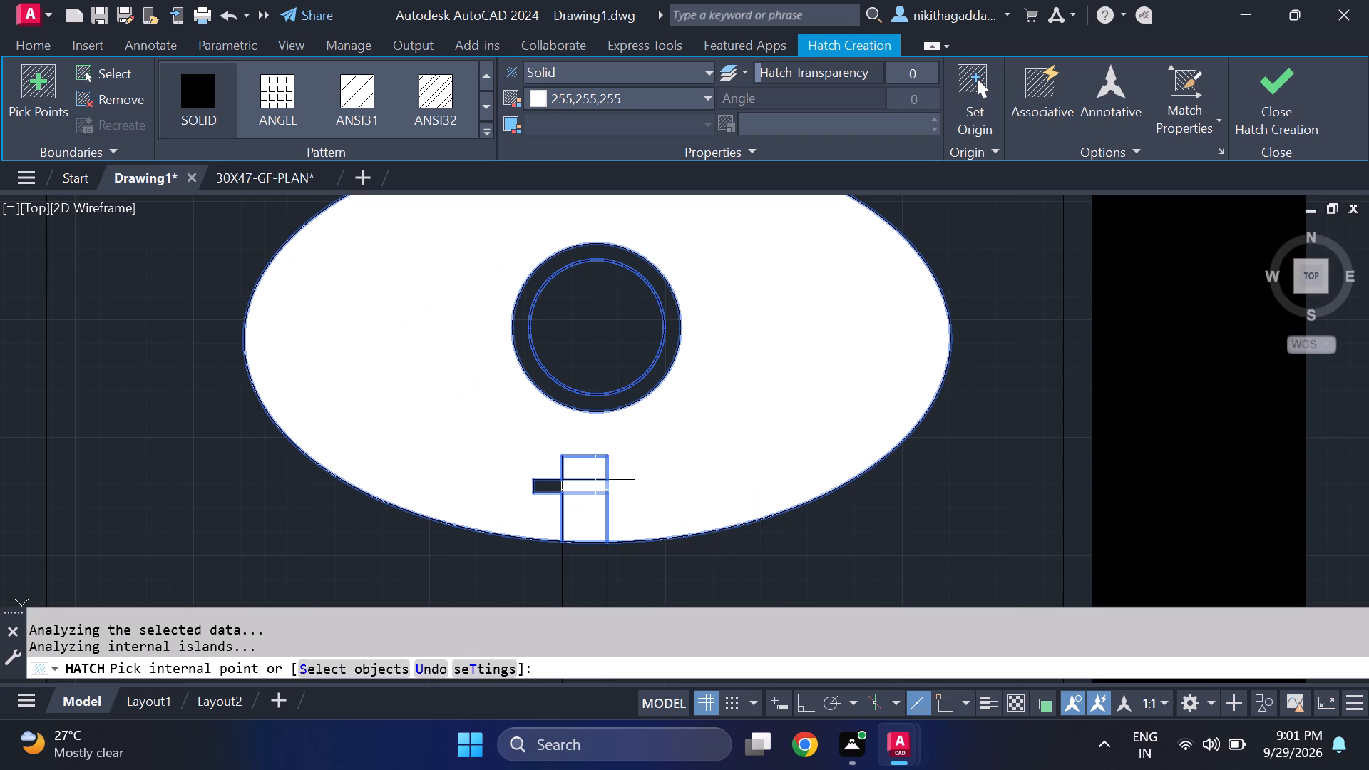
click(595, 490)
click(552, 491)
scroll(615, 488, down, 2)
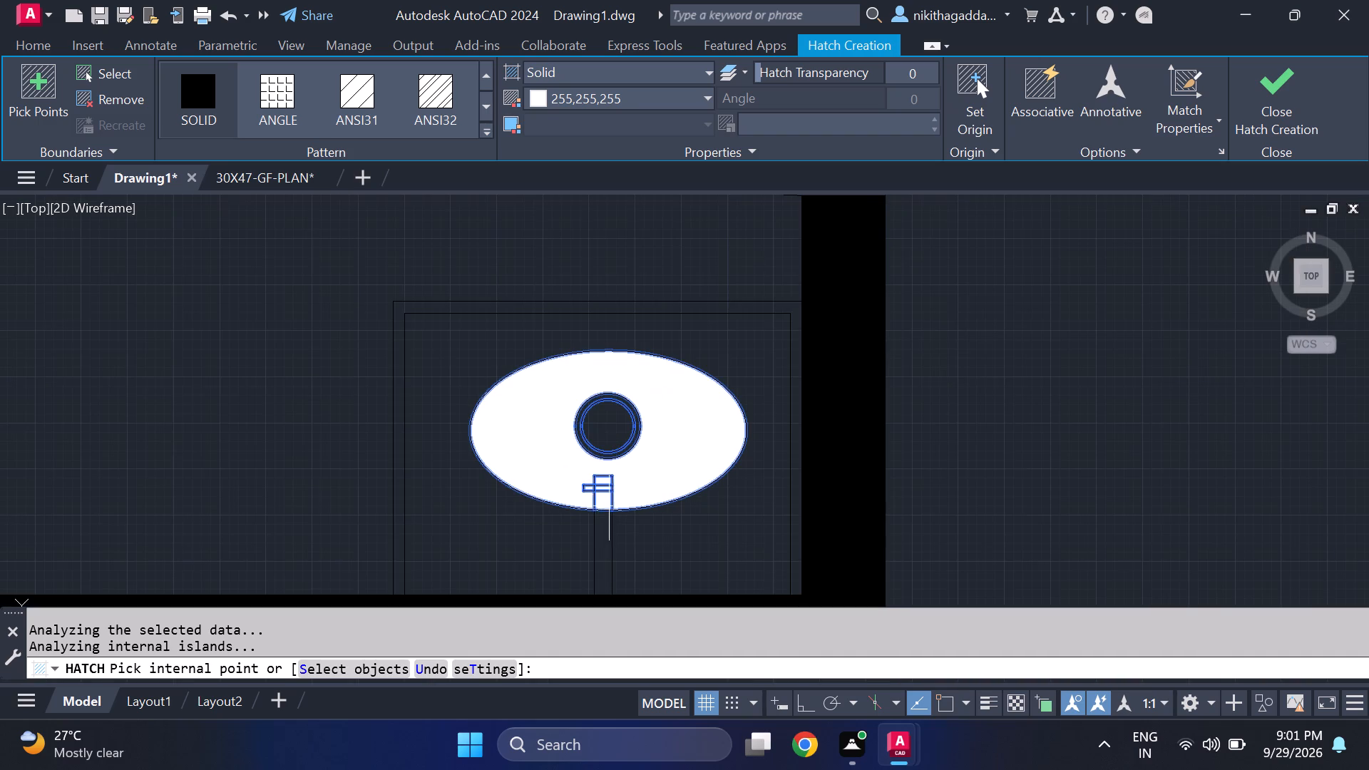
click(606, 542)
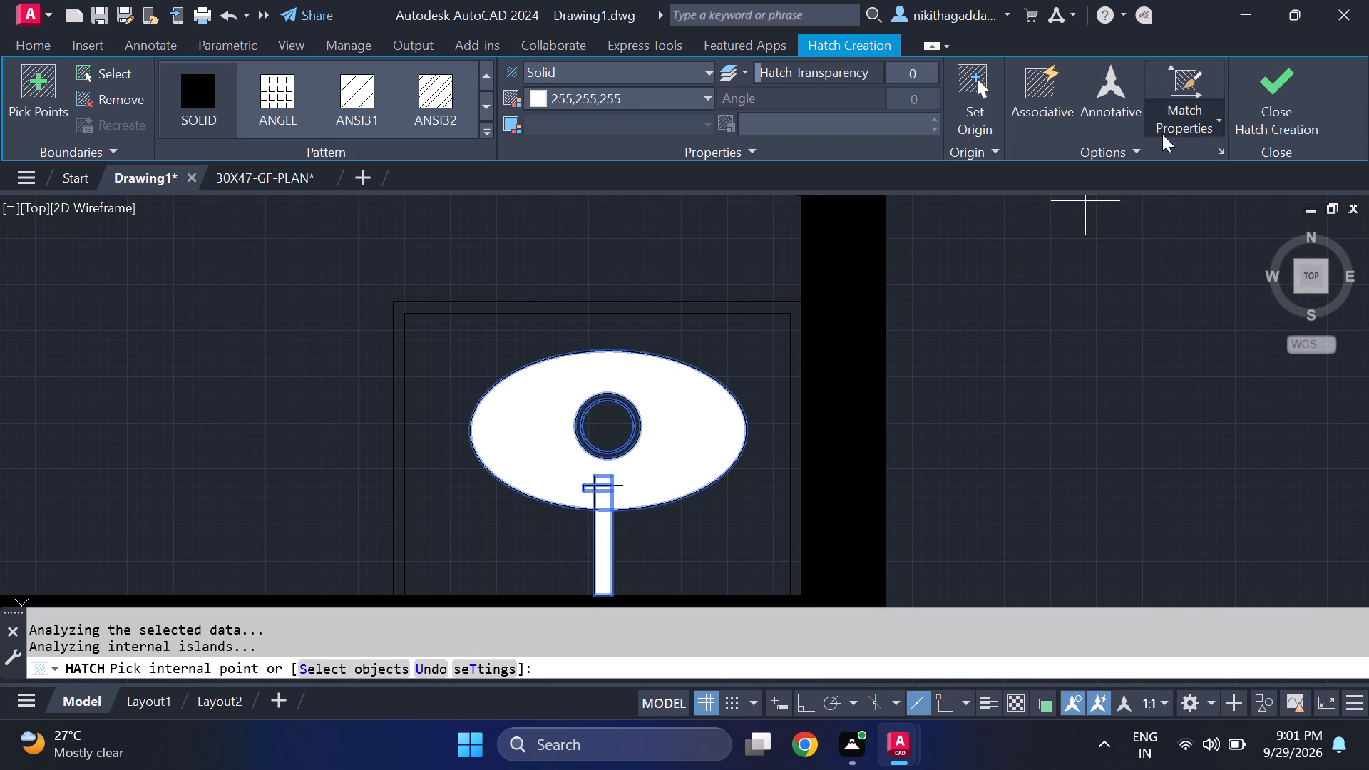
click(1241, 116)
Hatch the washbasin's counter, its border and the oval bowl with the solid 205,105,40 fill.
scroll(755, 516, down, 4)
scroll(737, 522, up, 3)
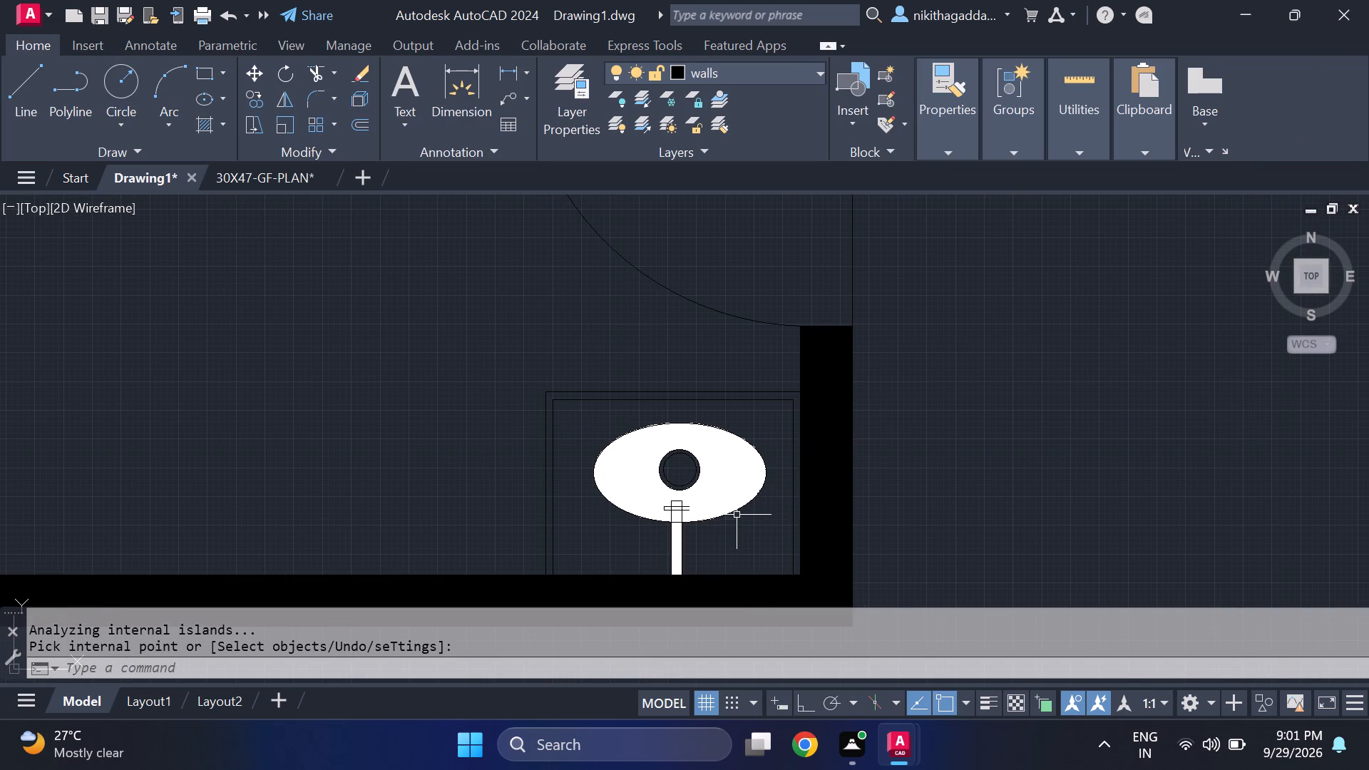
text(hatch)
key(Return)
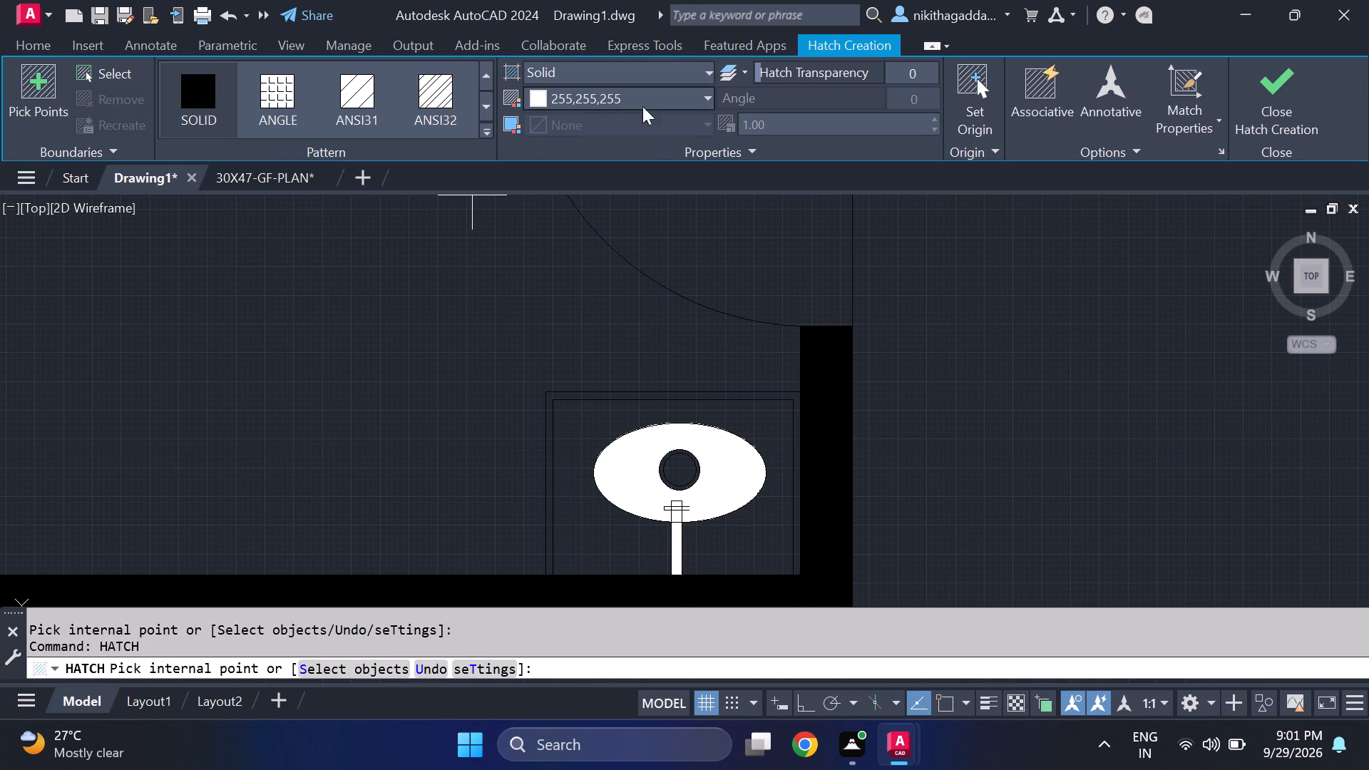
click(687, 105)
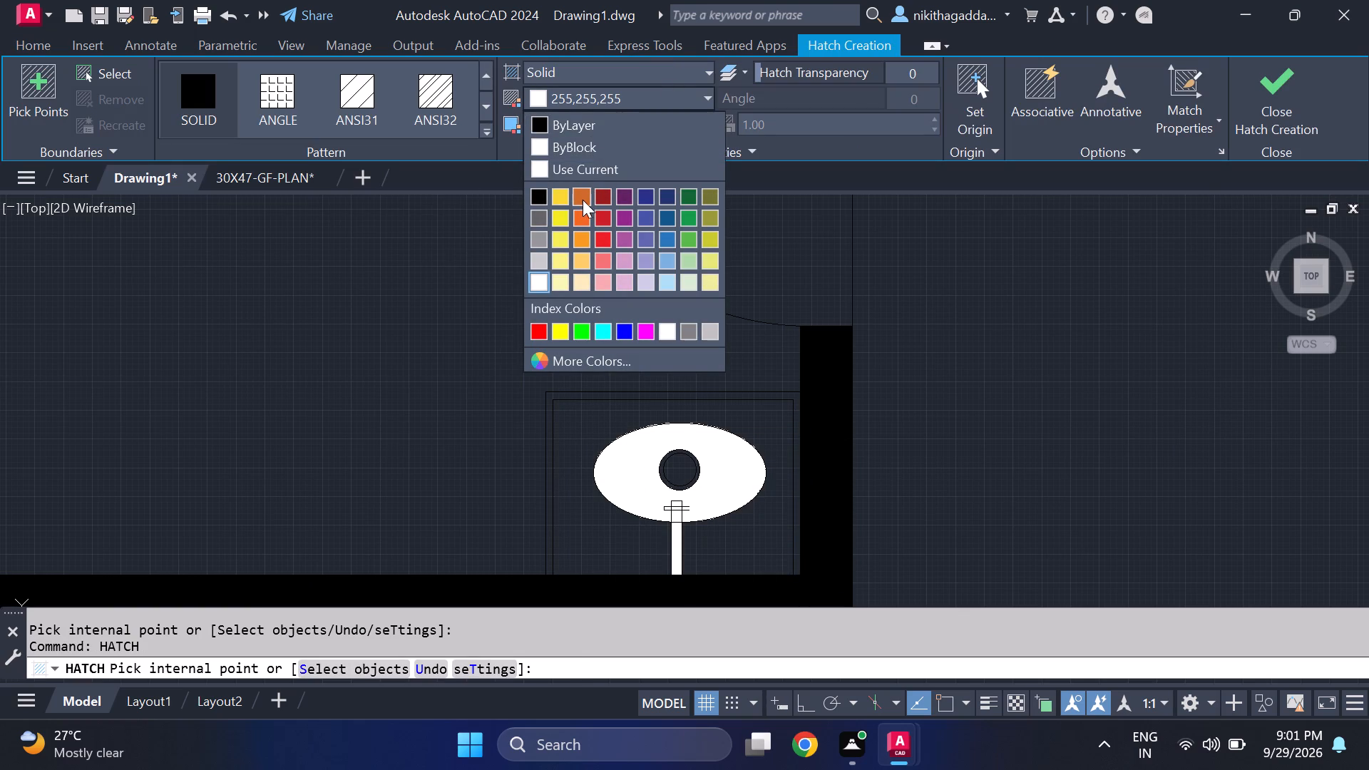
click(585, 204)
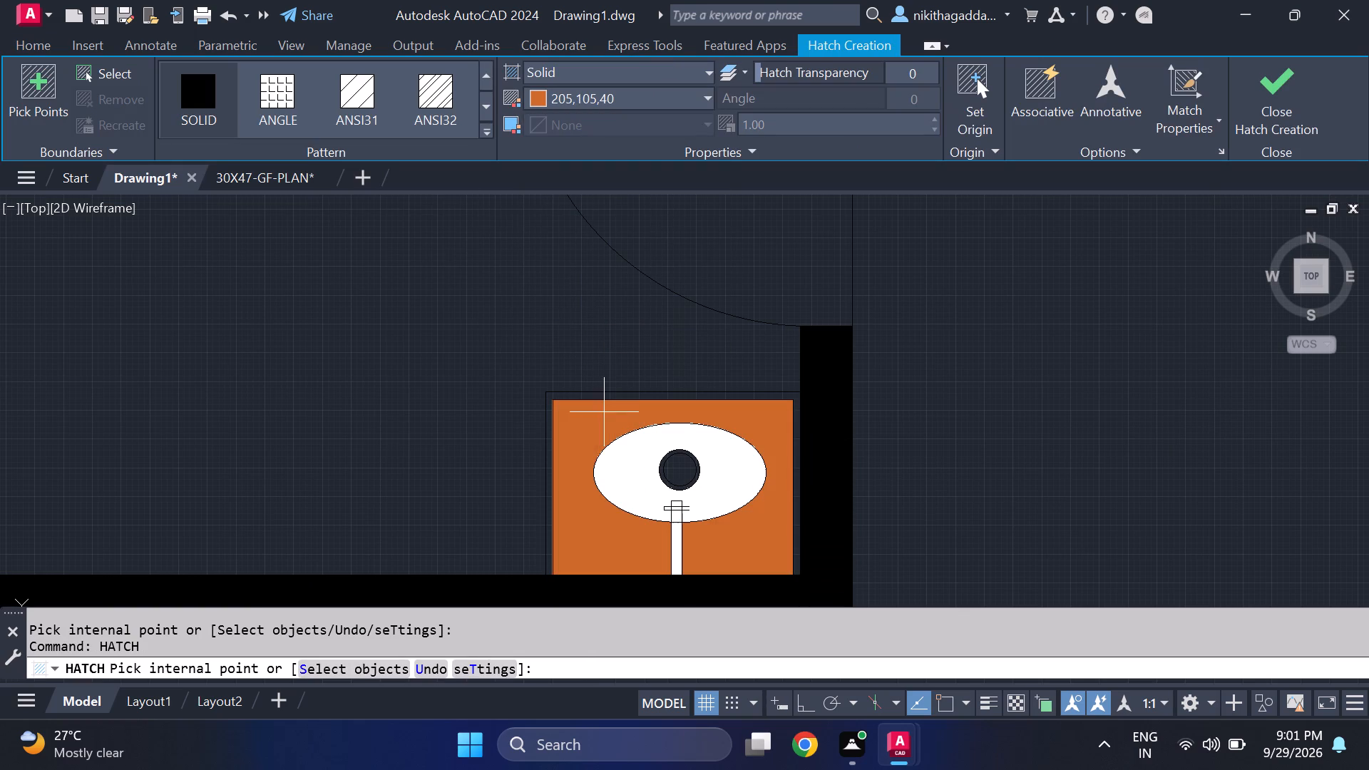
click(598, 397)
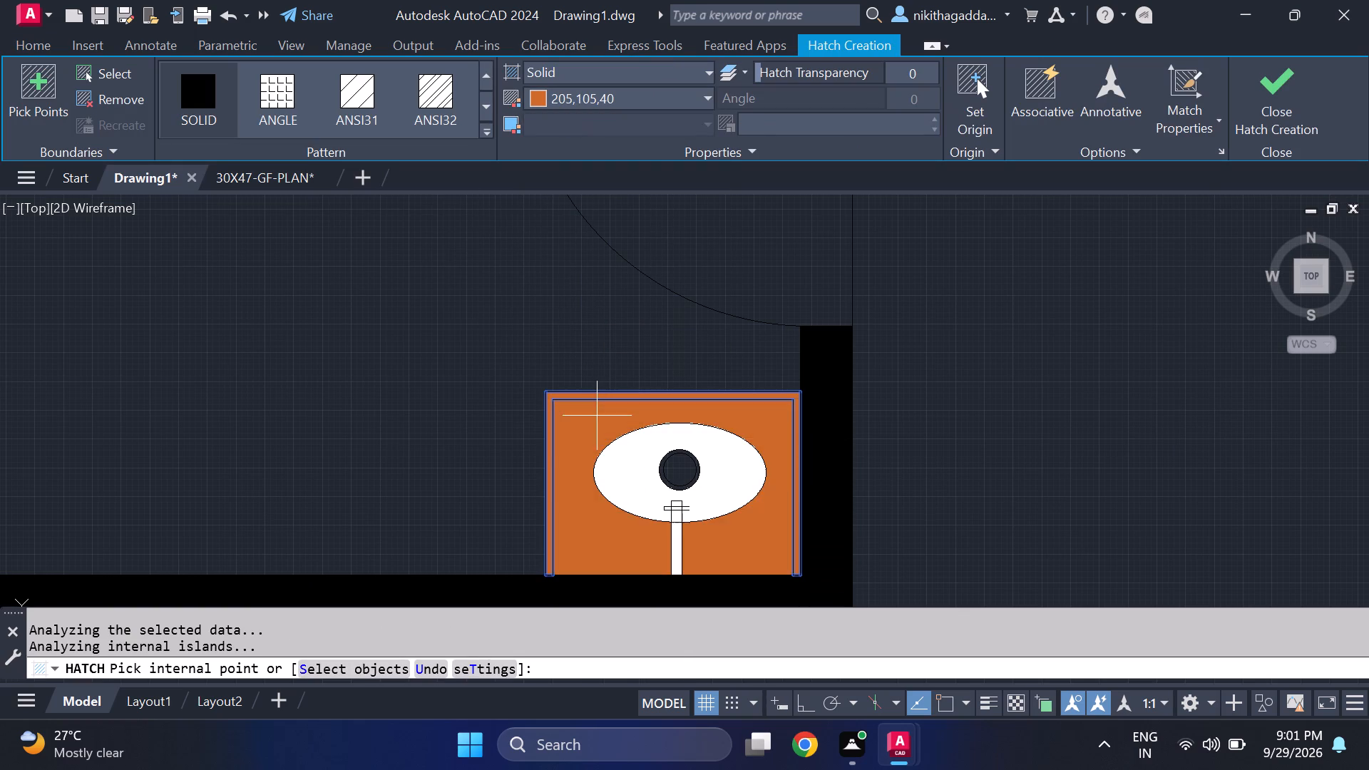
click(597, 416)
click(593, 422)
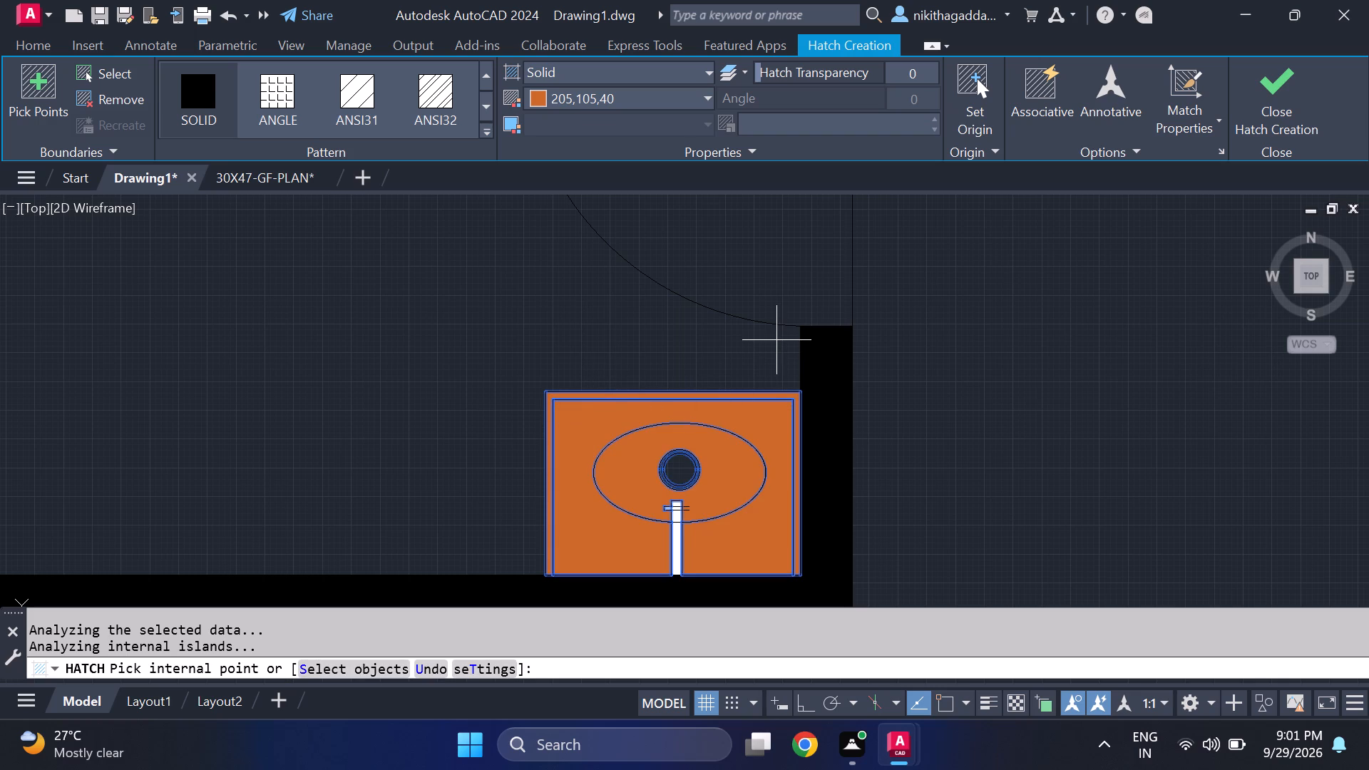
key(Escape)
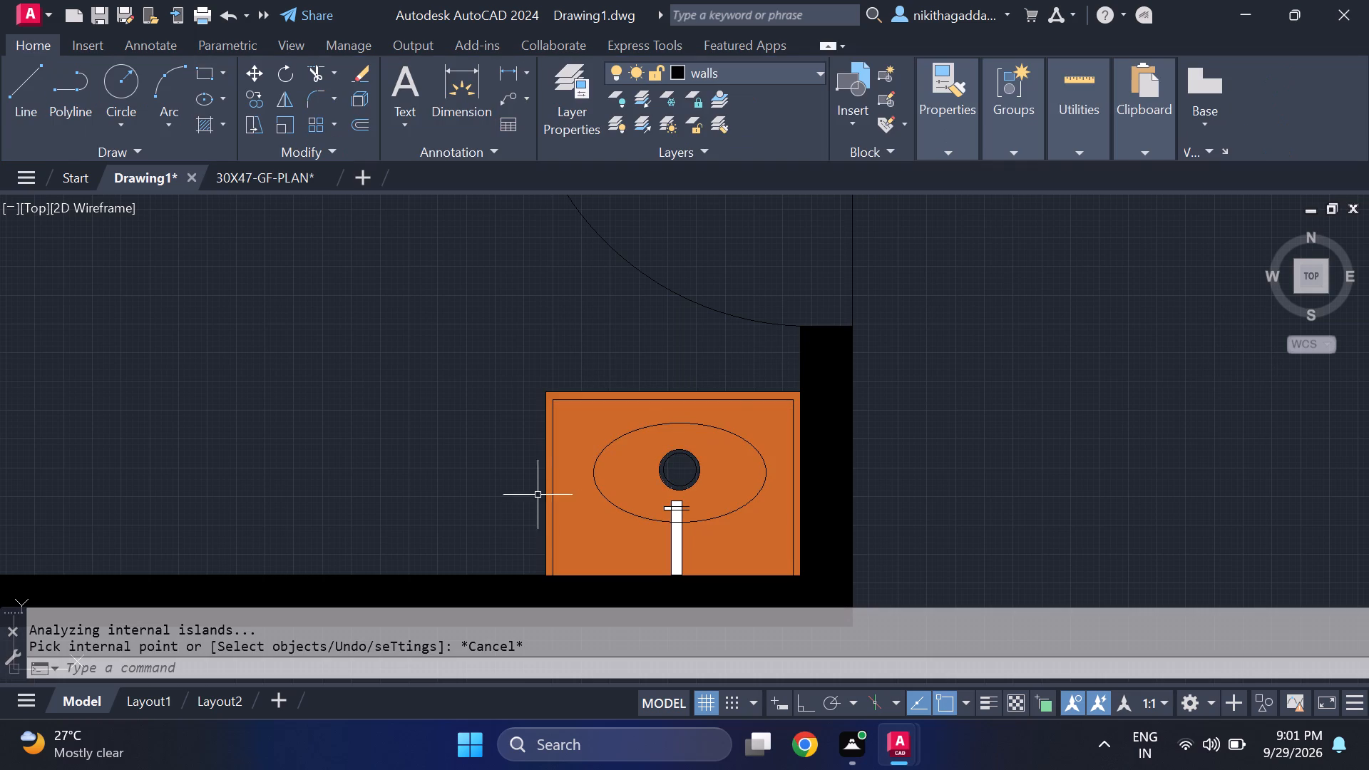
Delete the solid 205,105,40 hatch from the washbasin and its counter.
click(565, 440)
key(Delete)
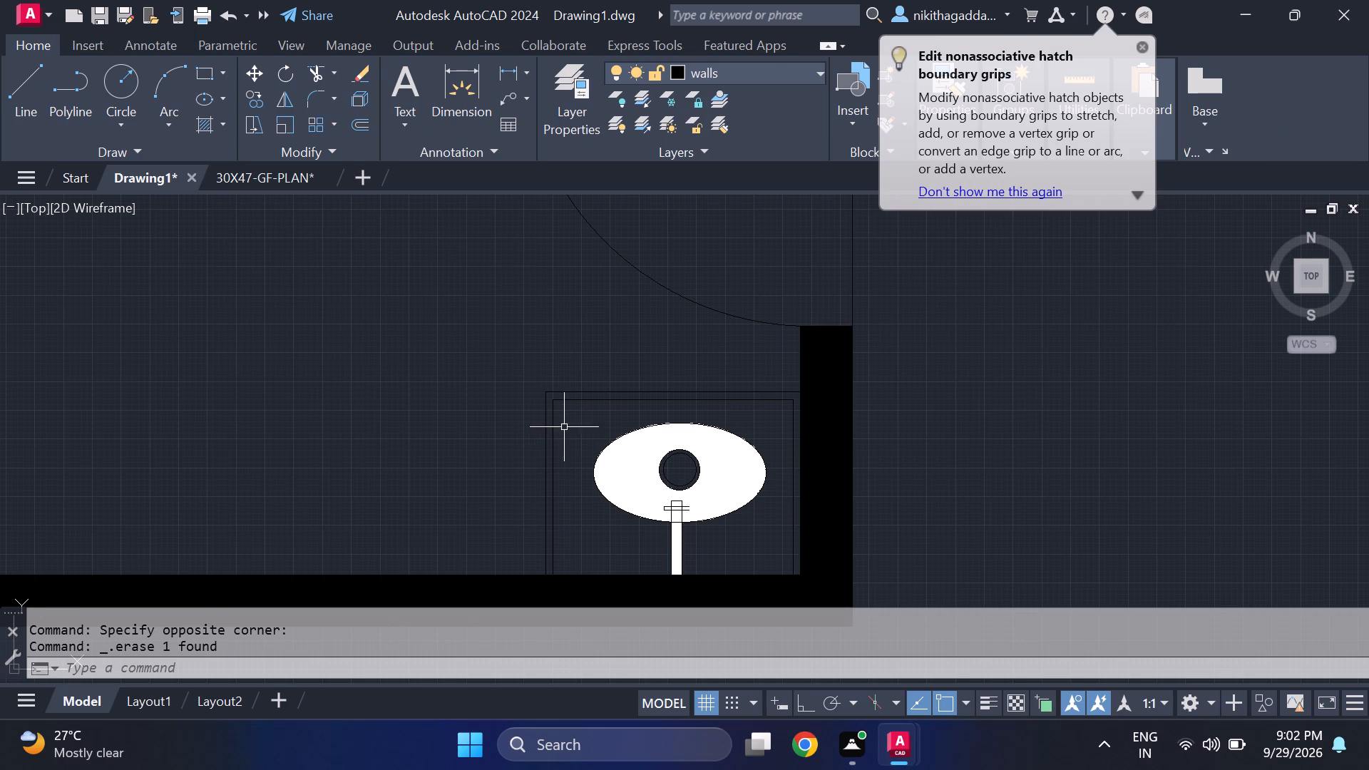
Hatch the washbasin counter around the oval bowl, inside the inner border line, with the solid 255,255,255 fill.
scroll(665, 453, up, 2)
scroll(665, 425, down, 4)
scroll(676, 439, up, 3)
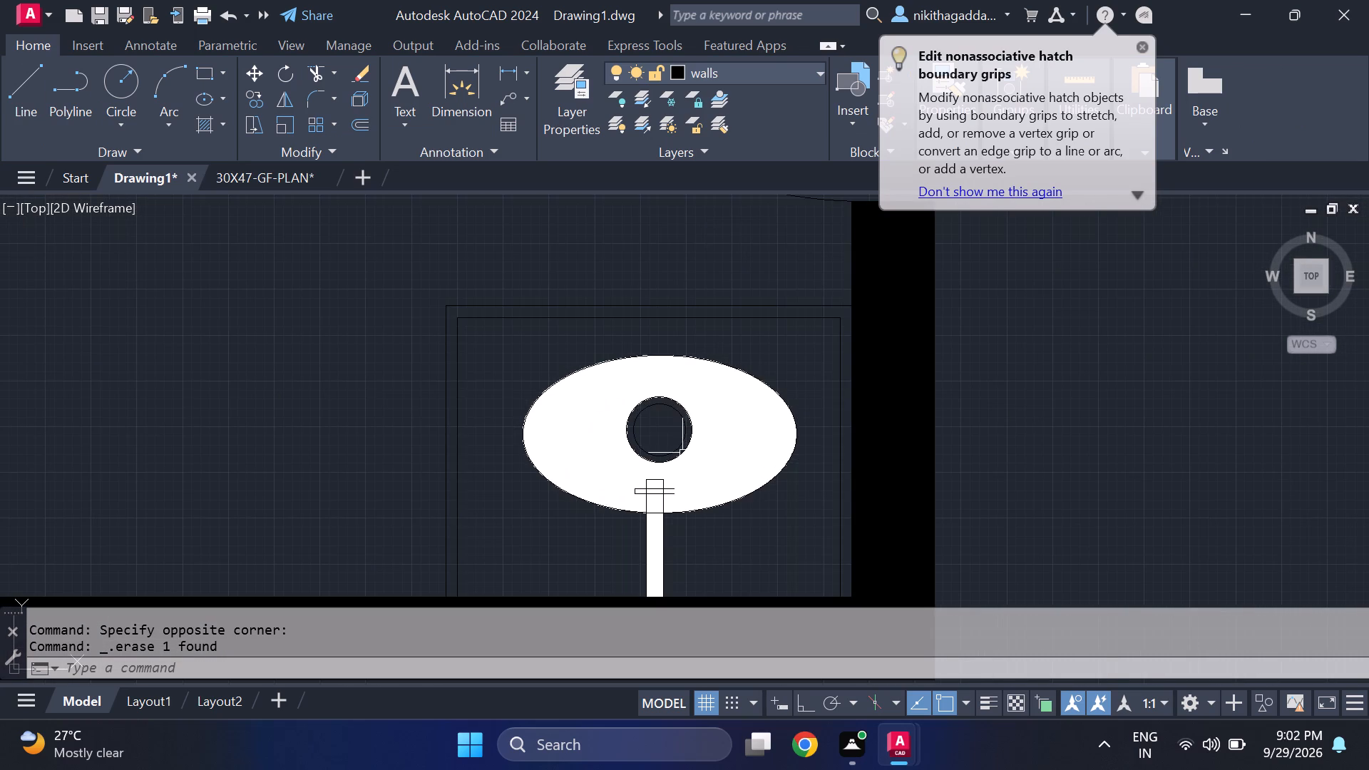
scroll(654, 376, up, 2)
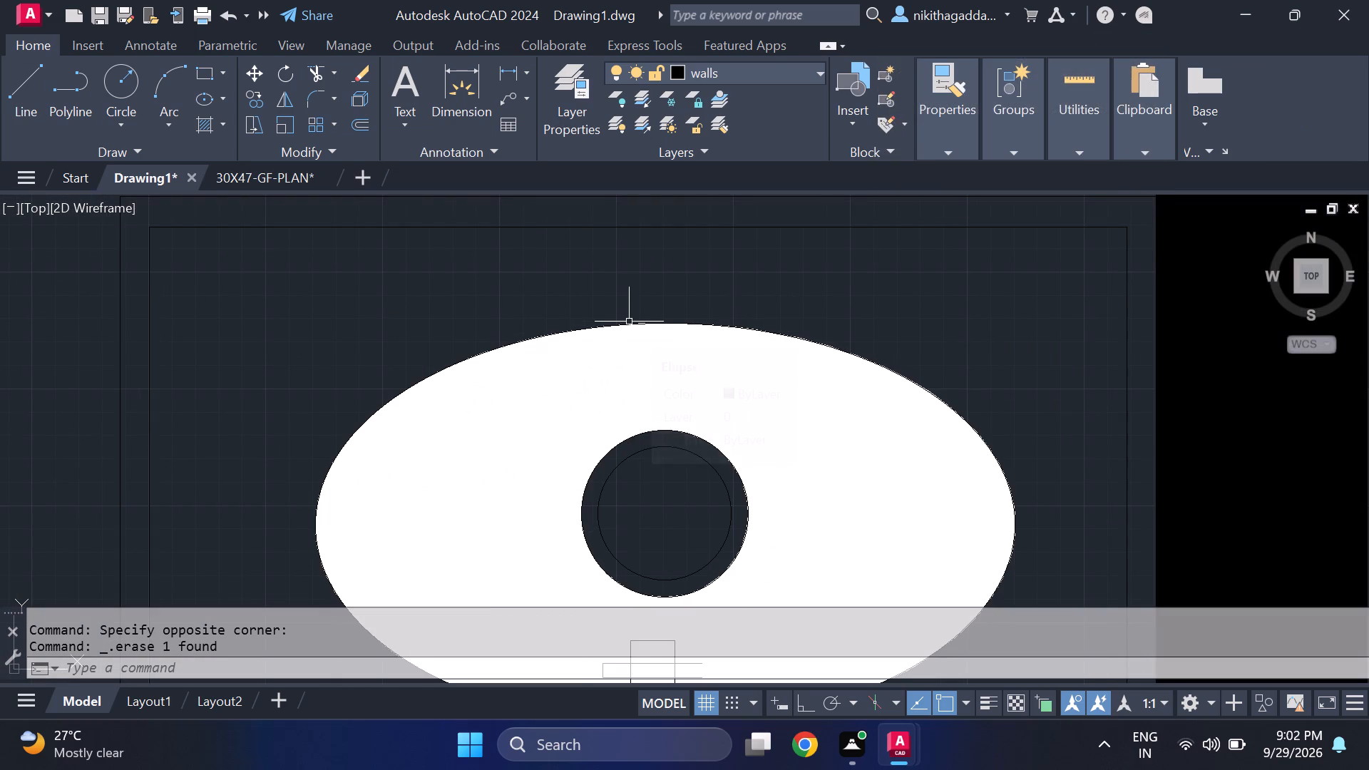
scroll(646, 396, down, 3)
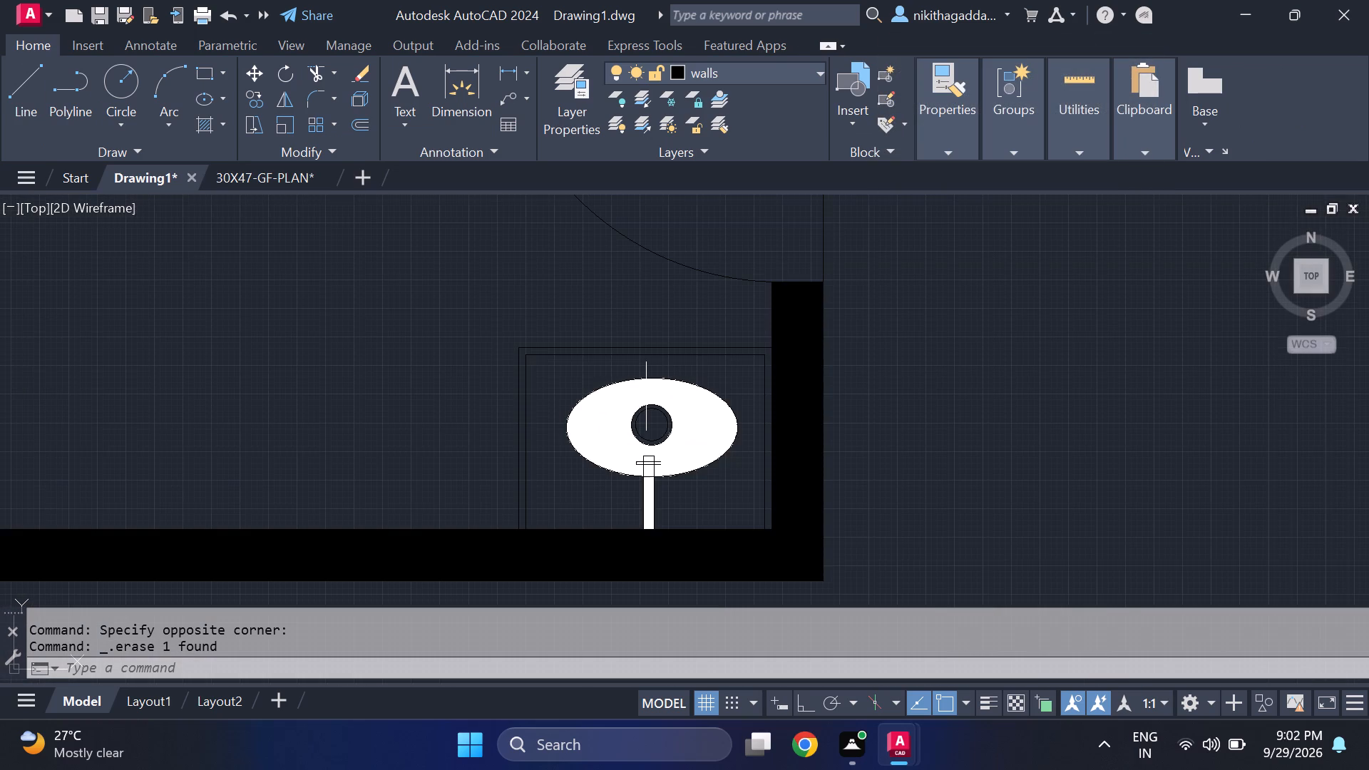
scroll(646, 396, down, 1)
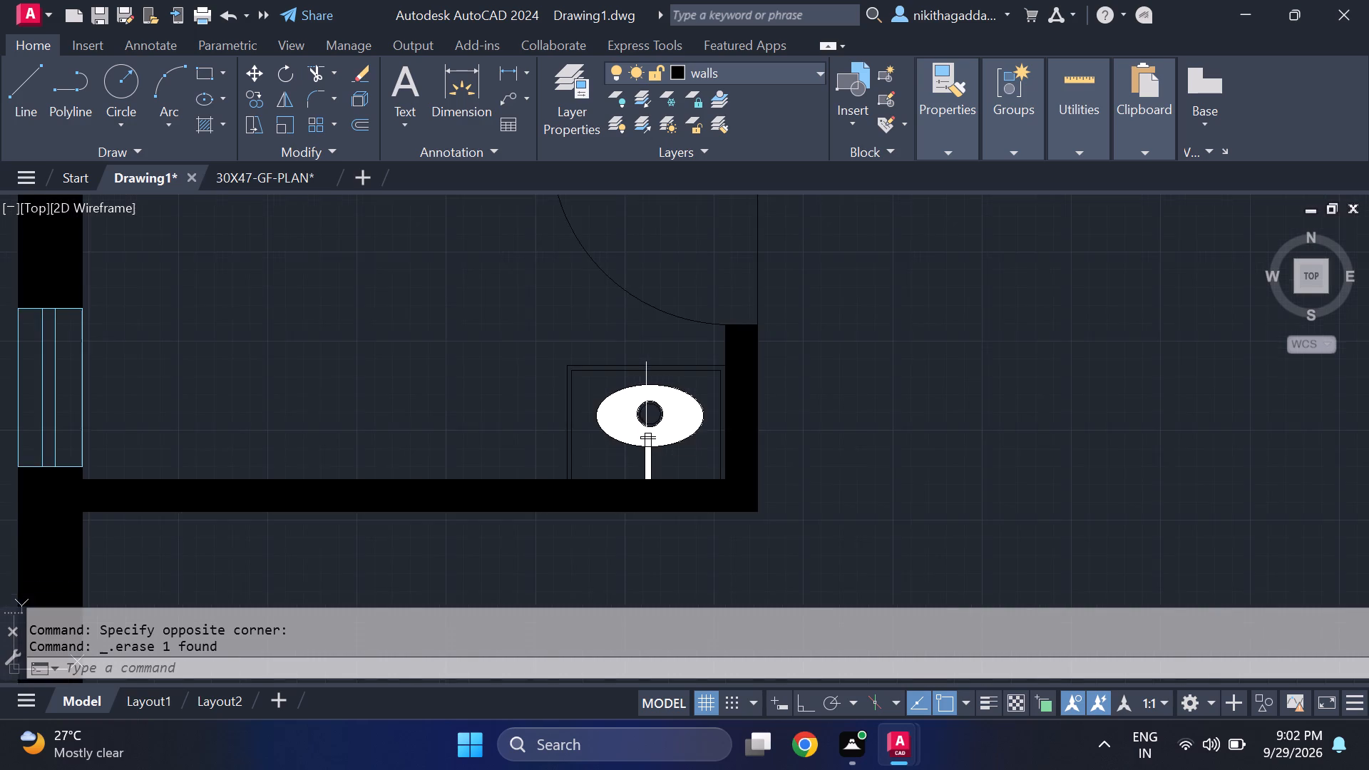
scroll(646, 396, down, 1)
scroll(646, 396, up, 2)
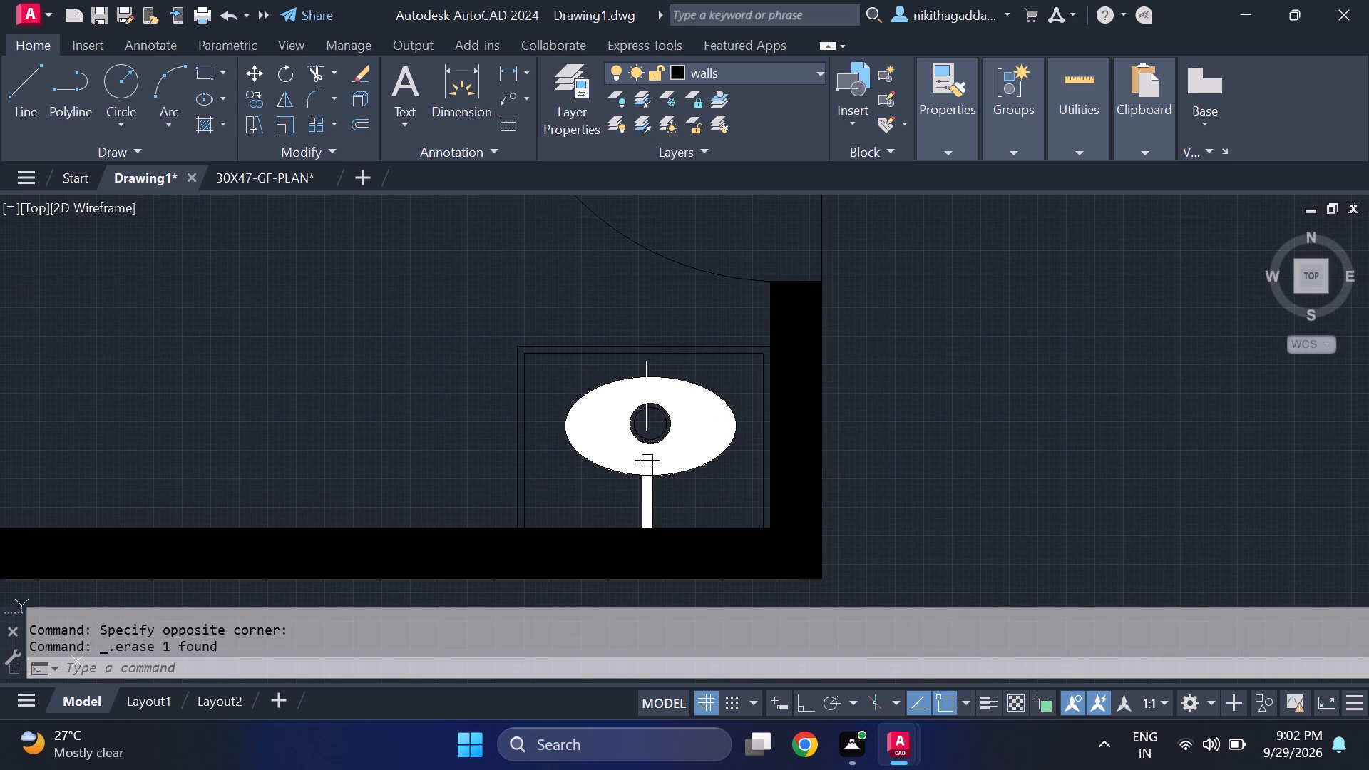
text(haych)
key(Return)
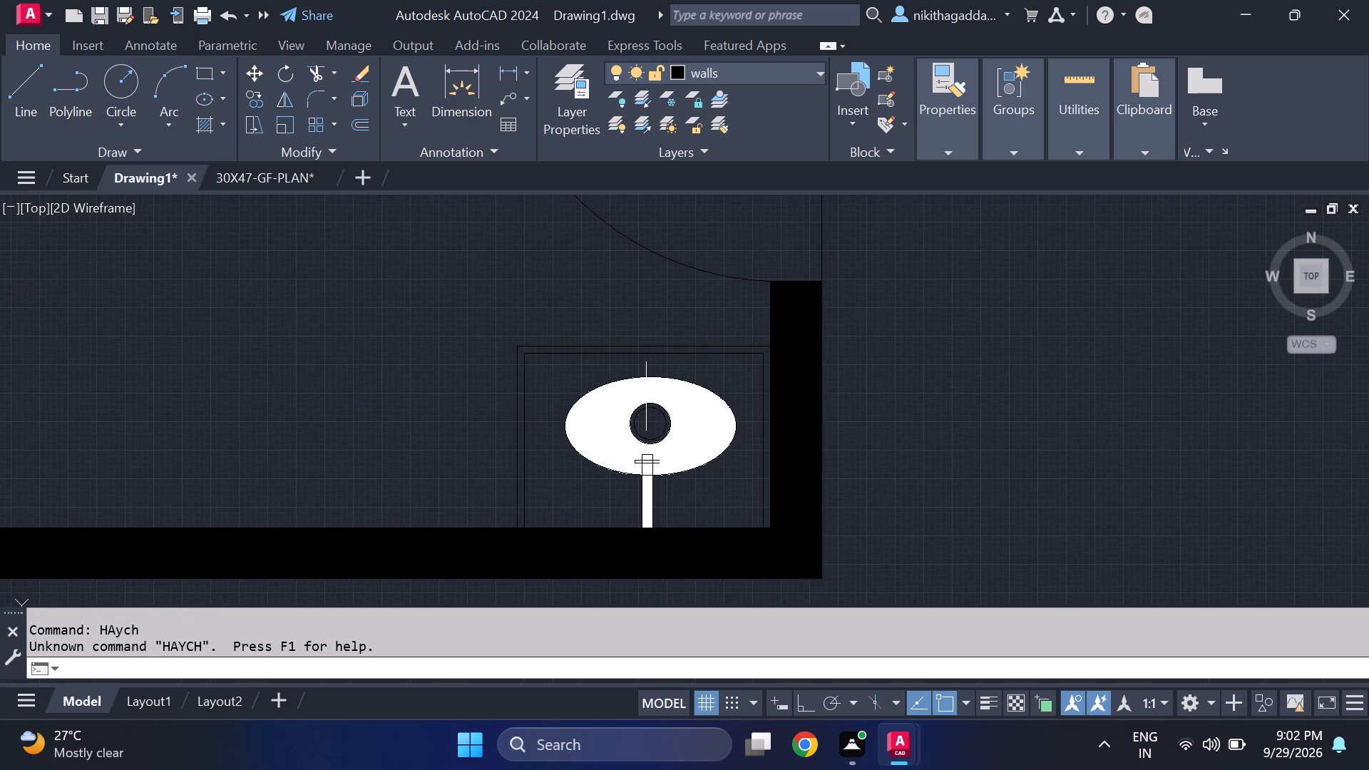
scroll(642, 396, up, 1)
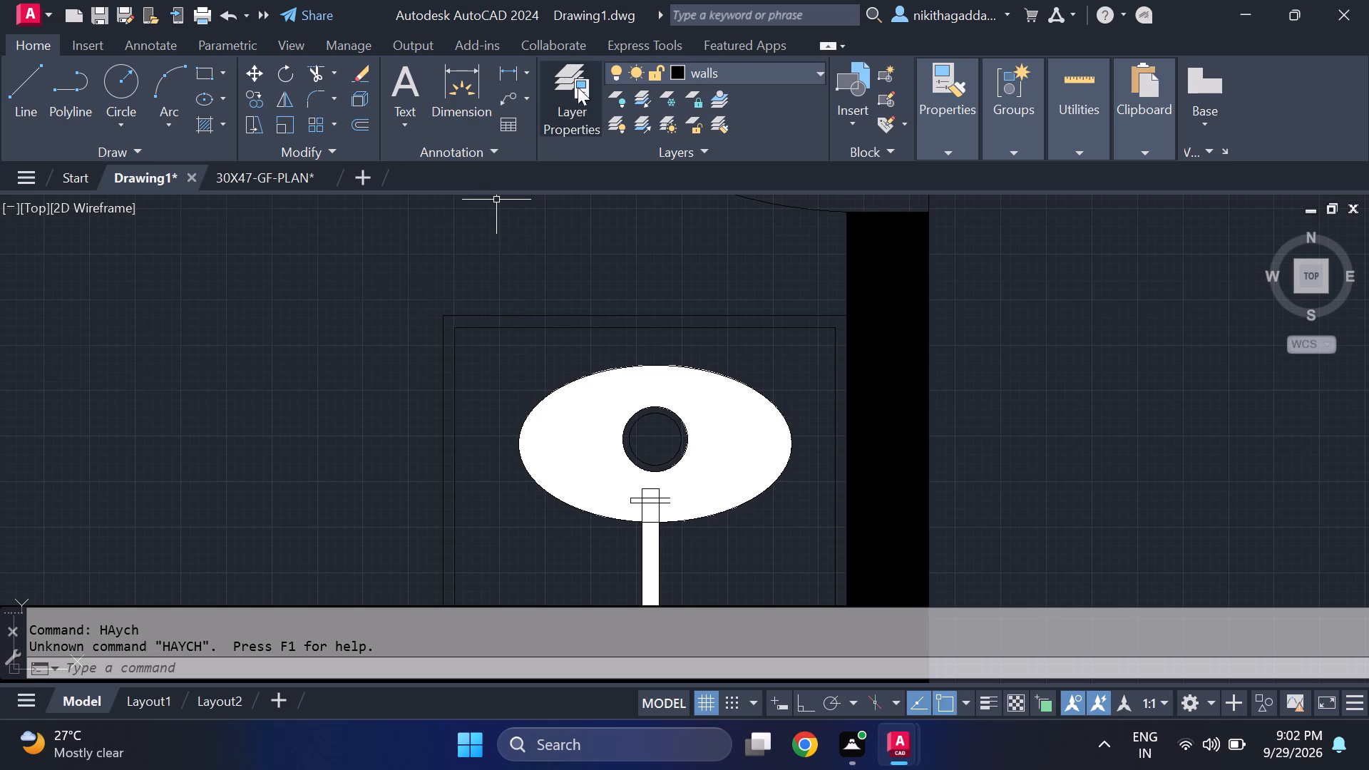
text(hatch)
key(Return)
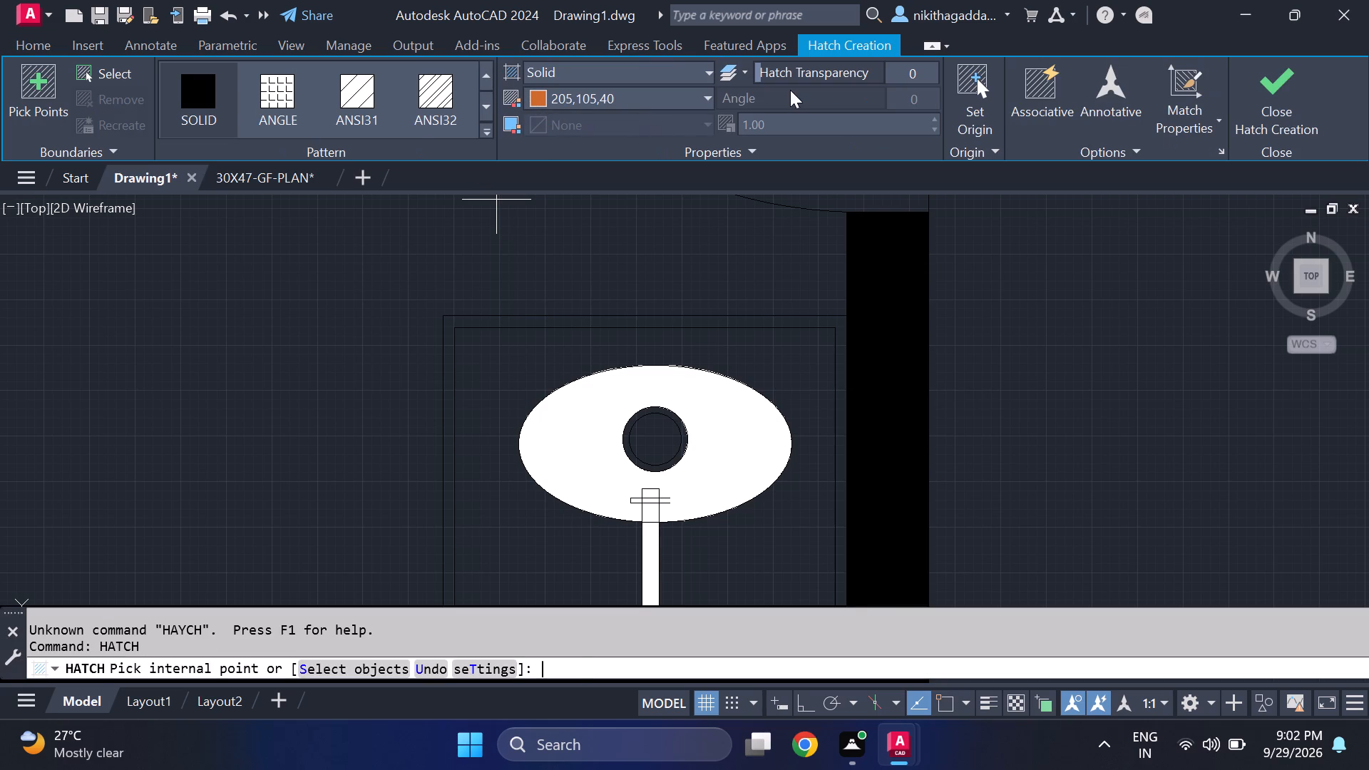
click(698, 96)
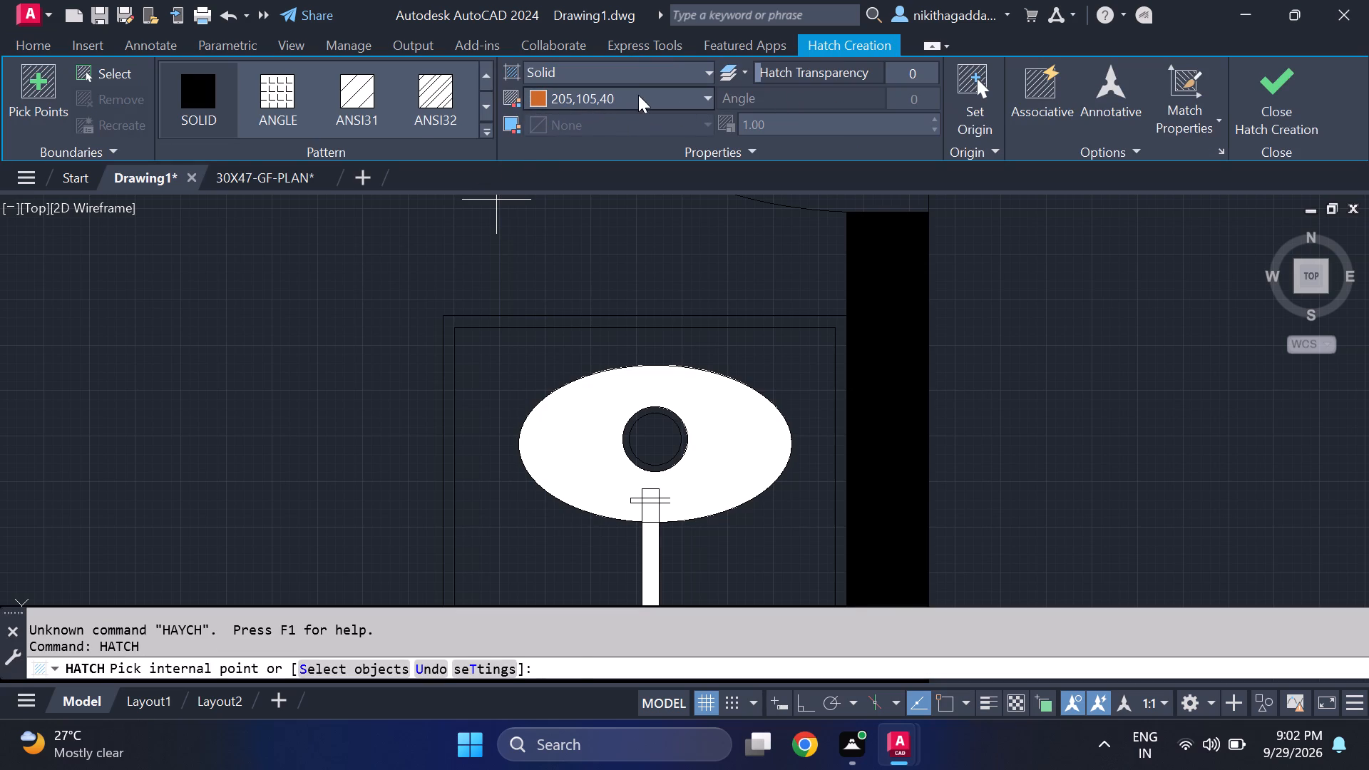
click(638, 95)
click(545, 279)
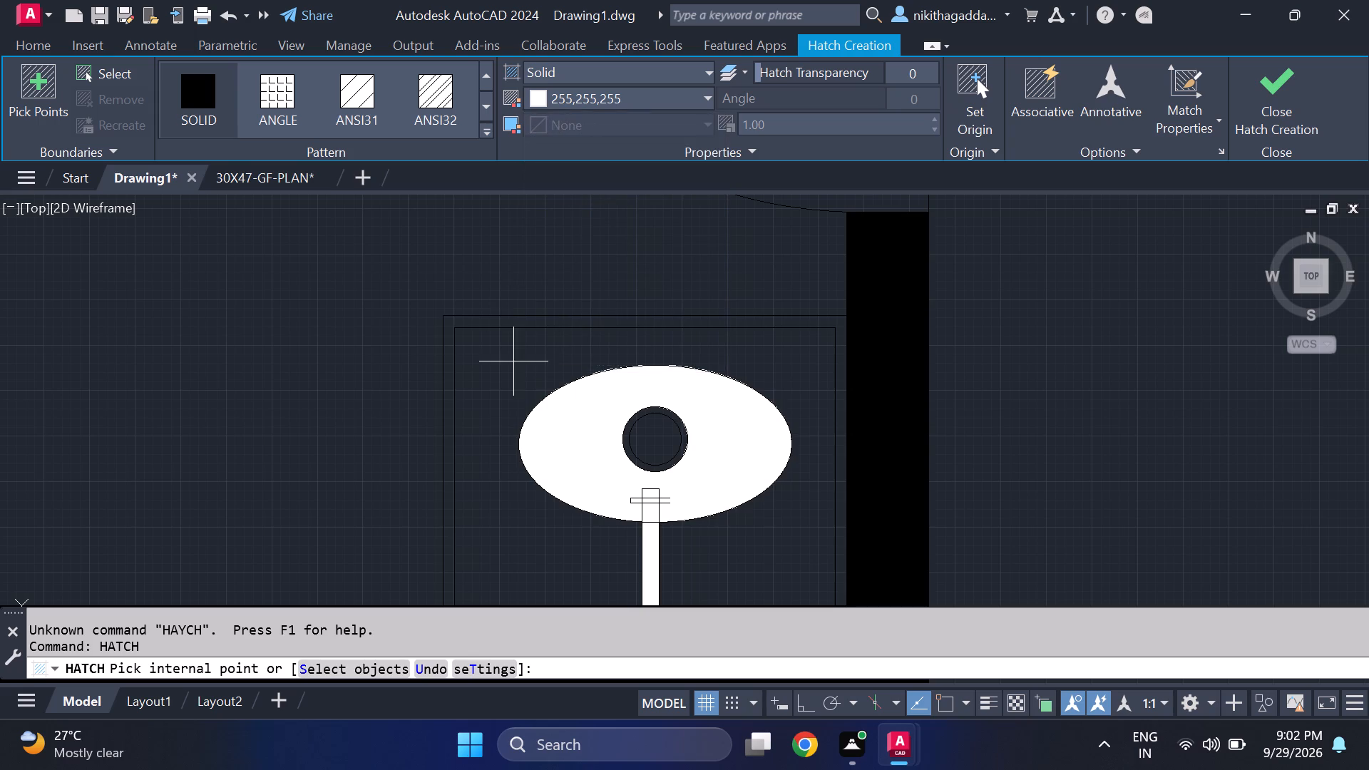
click(513, 364)
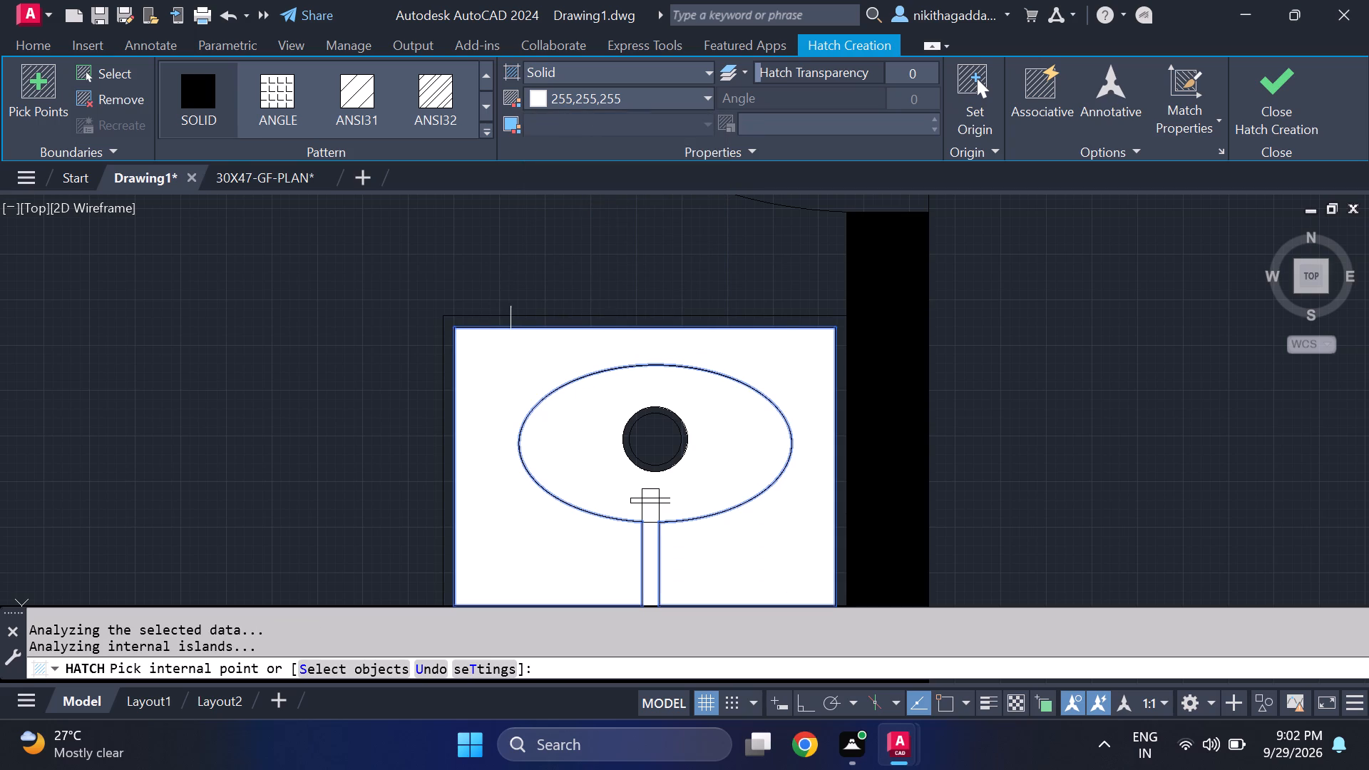
click(1273, 98)
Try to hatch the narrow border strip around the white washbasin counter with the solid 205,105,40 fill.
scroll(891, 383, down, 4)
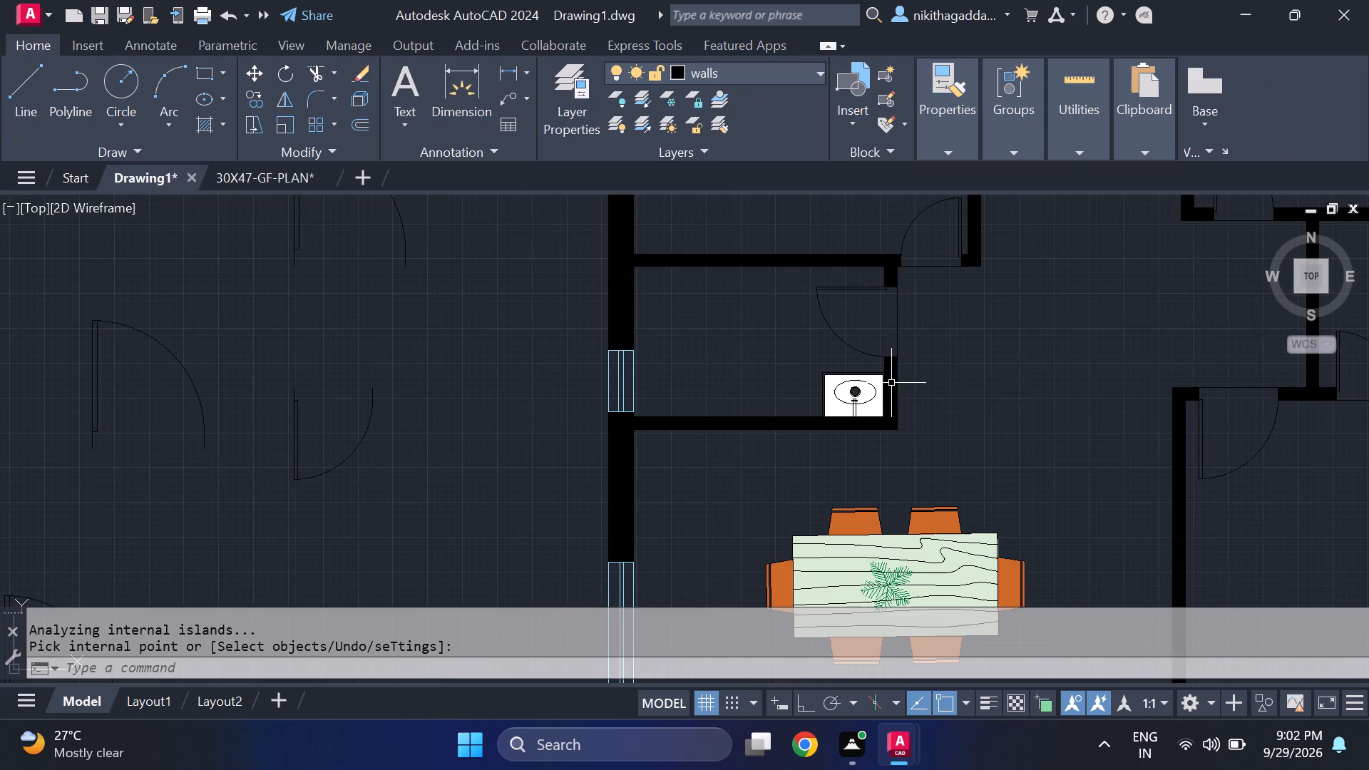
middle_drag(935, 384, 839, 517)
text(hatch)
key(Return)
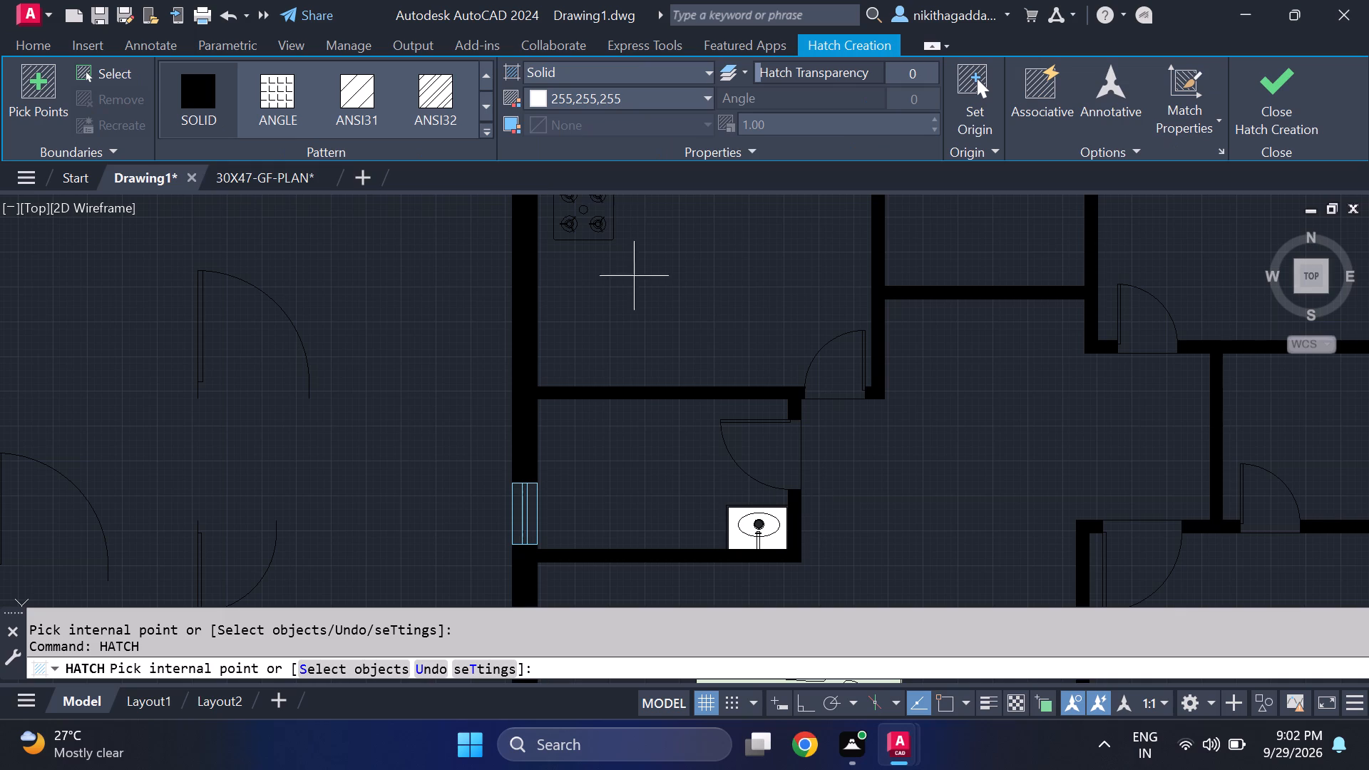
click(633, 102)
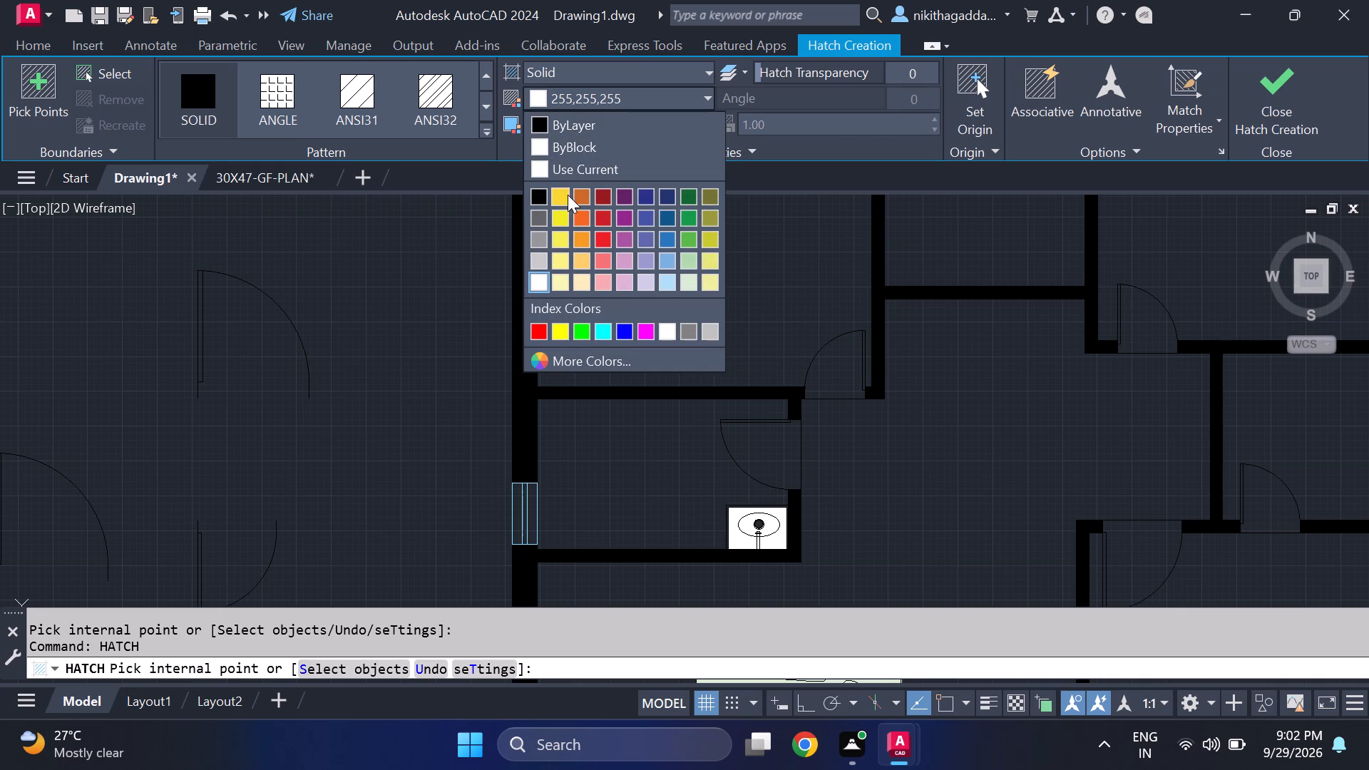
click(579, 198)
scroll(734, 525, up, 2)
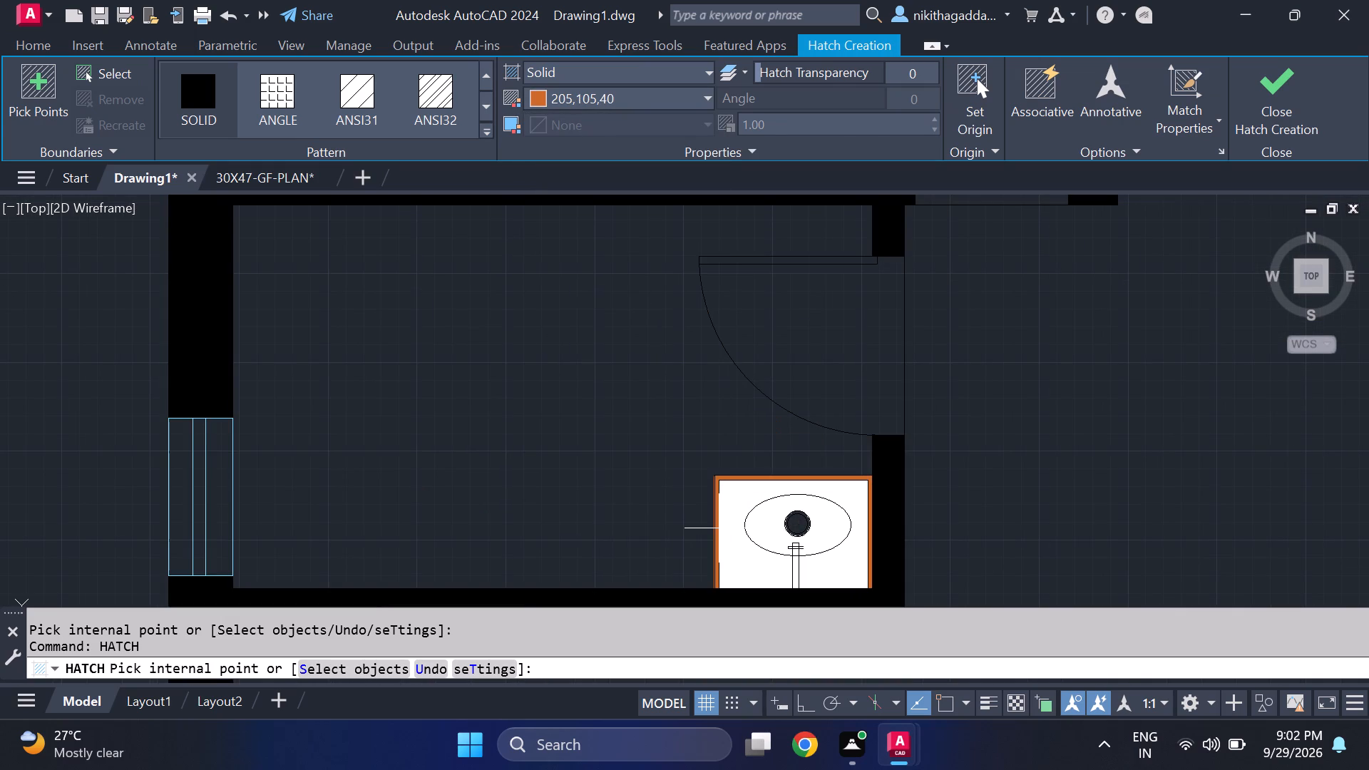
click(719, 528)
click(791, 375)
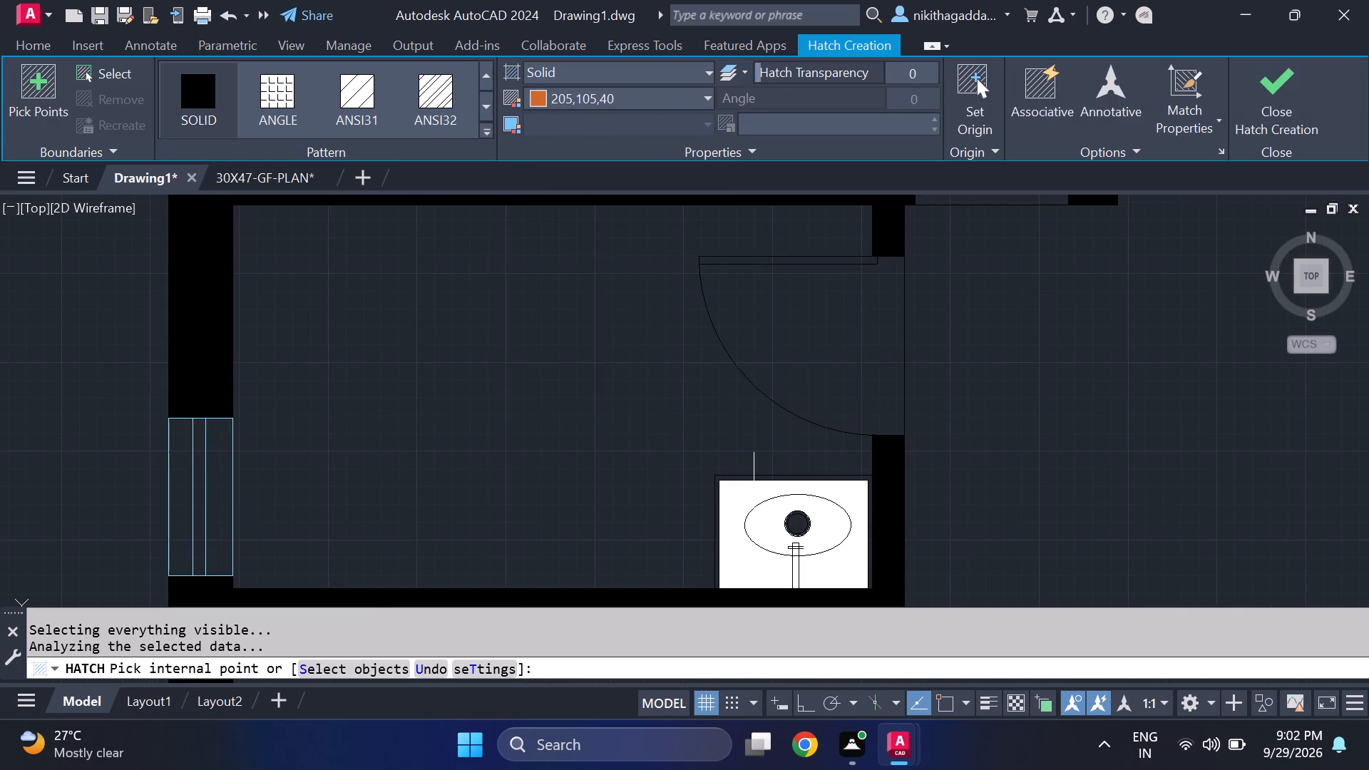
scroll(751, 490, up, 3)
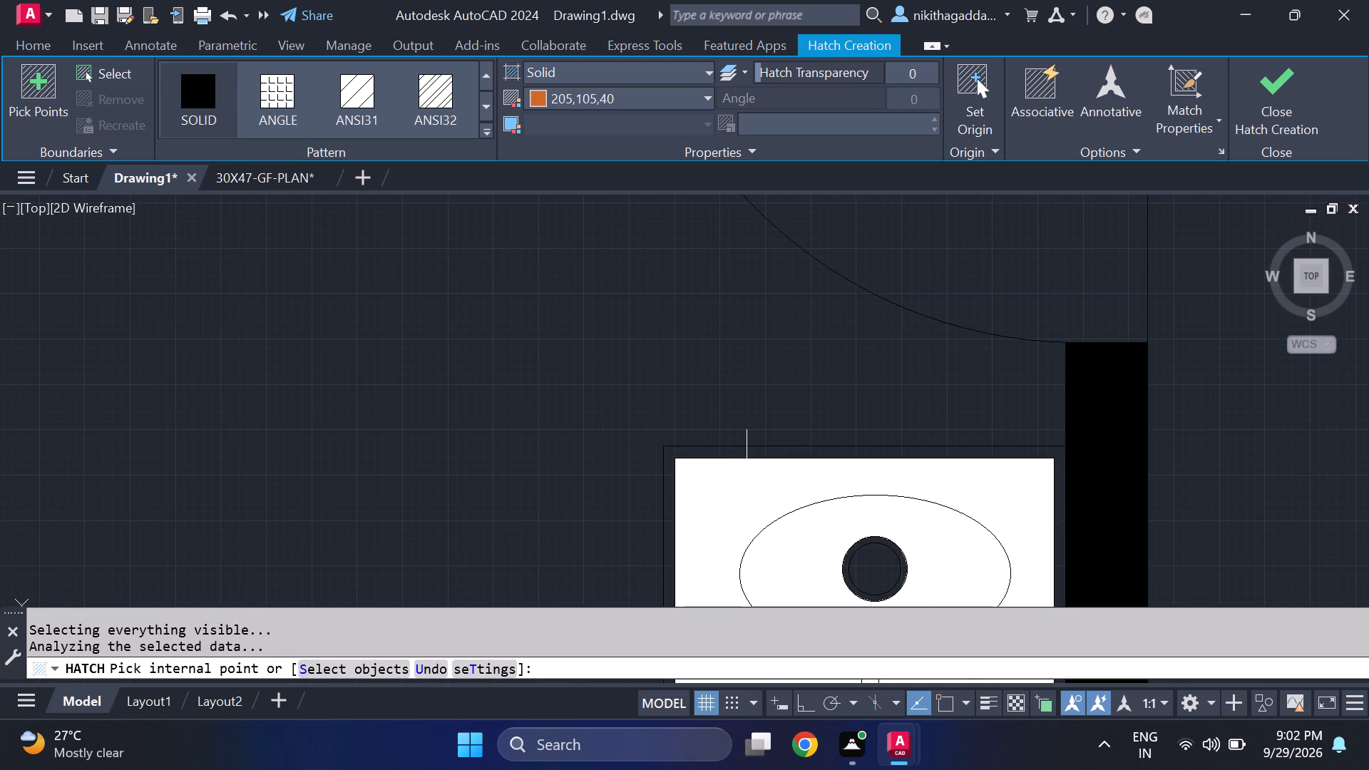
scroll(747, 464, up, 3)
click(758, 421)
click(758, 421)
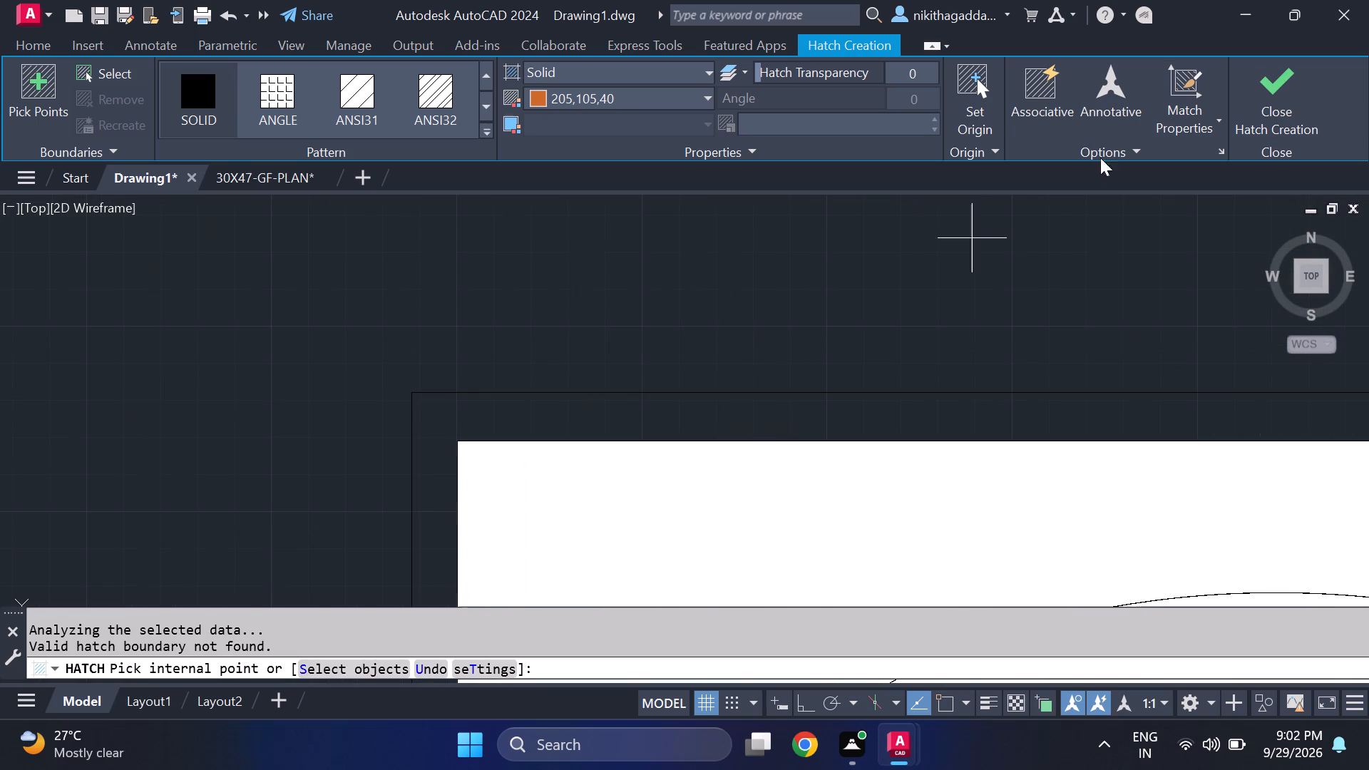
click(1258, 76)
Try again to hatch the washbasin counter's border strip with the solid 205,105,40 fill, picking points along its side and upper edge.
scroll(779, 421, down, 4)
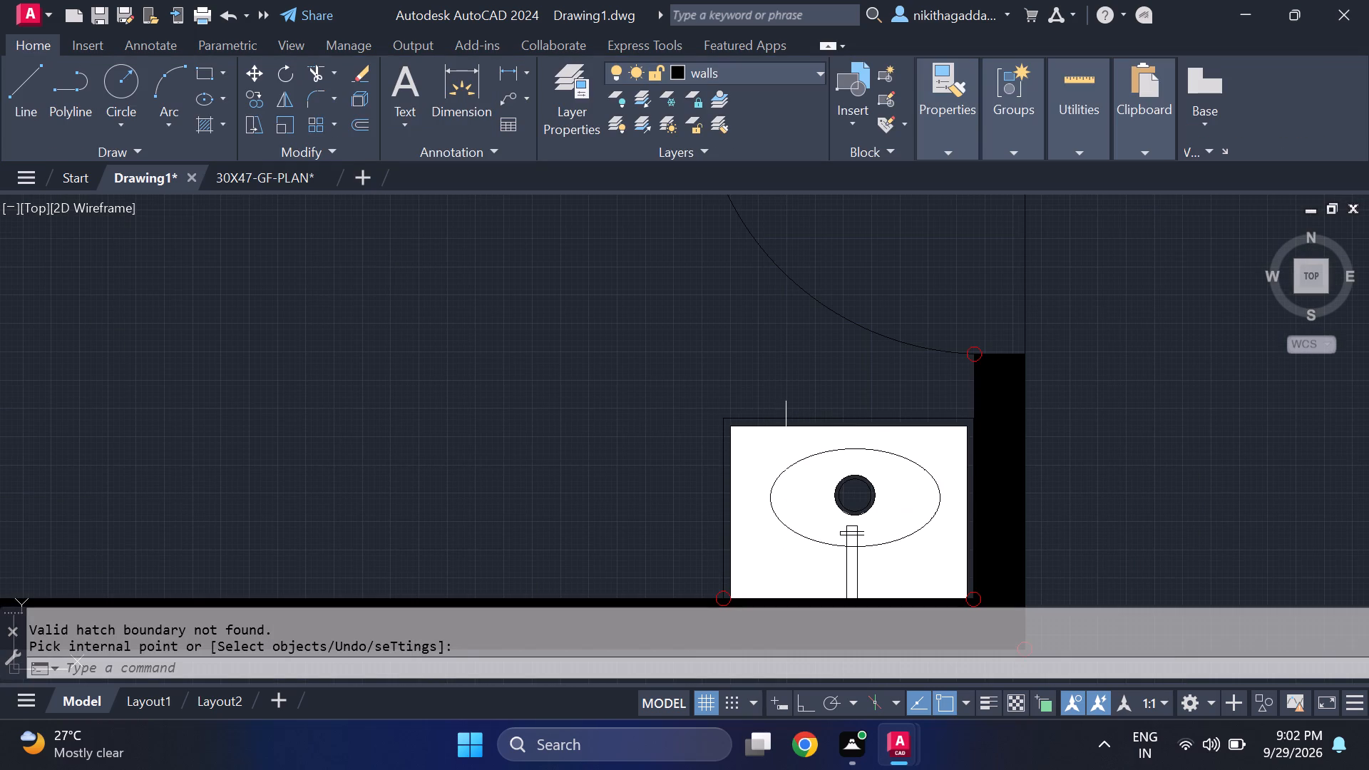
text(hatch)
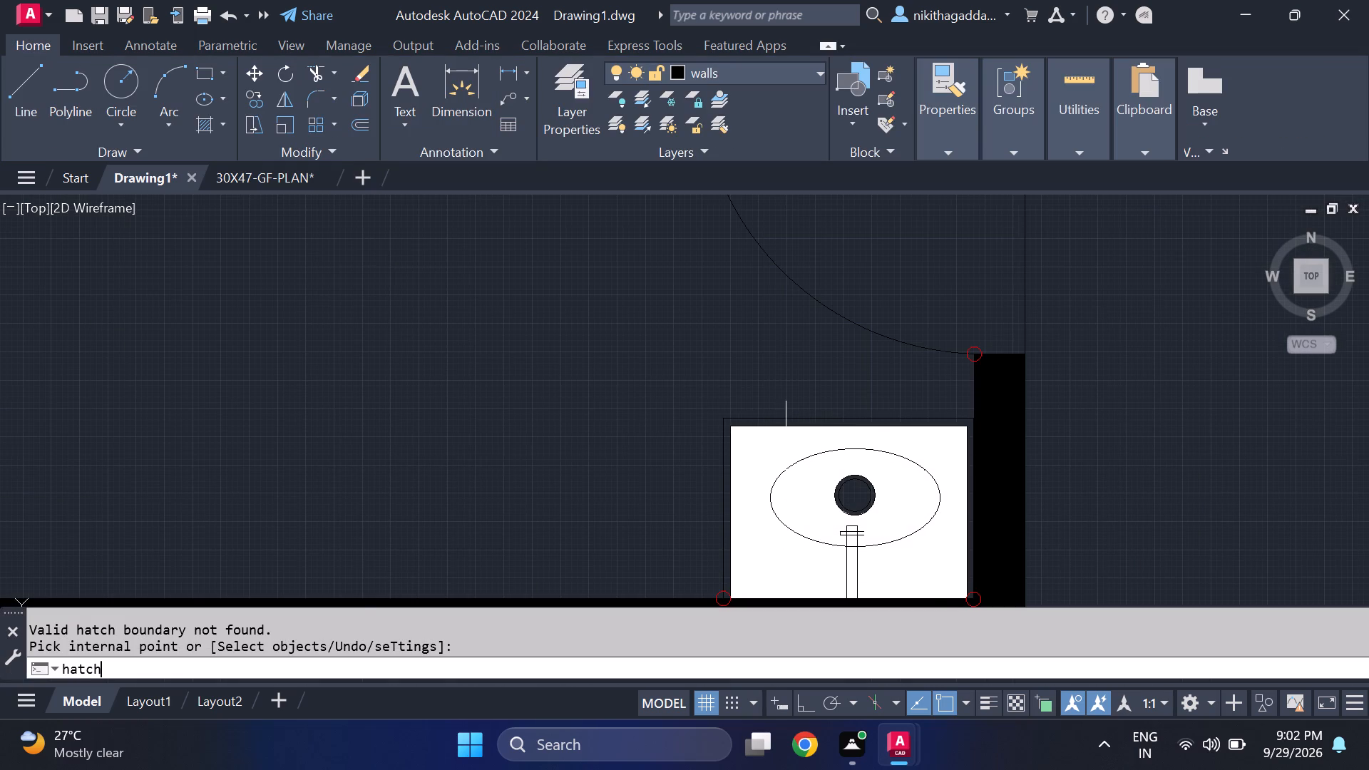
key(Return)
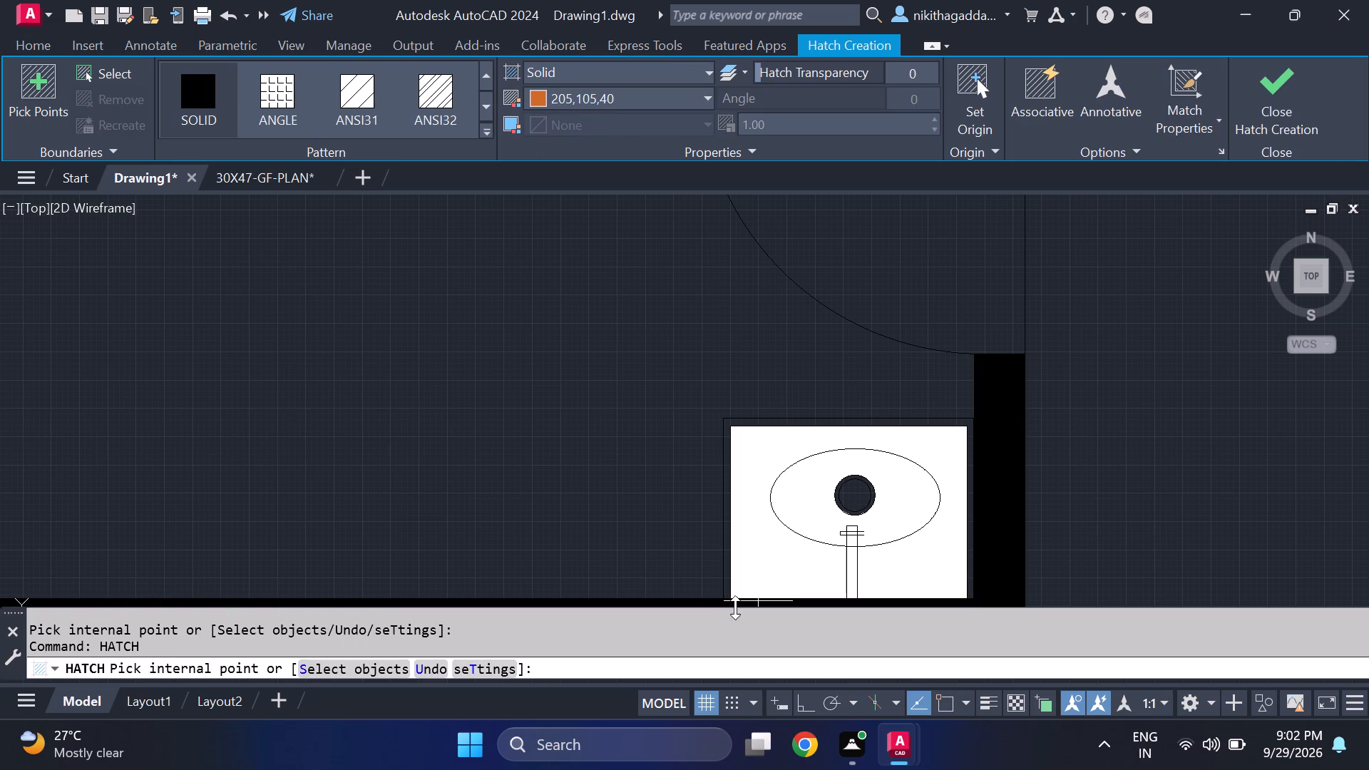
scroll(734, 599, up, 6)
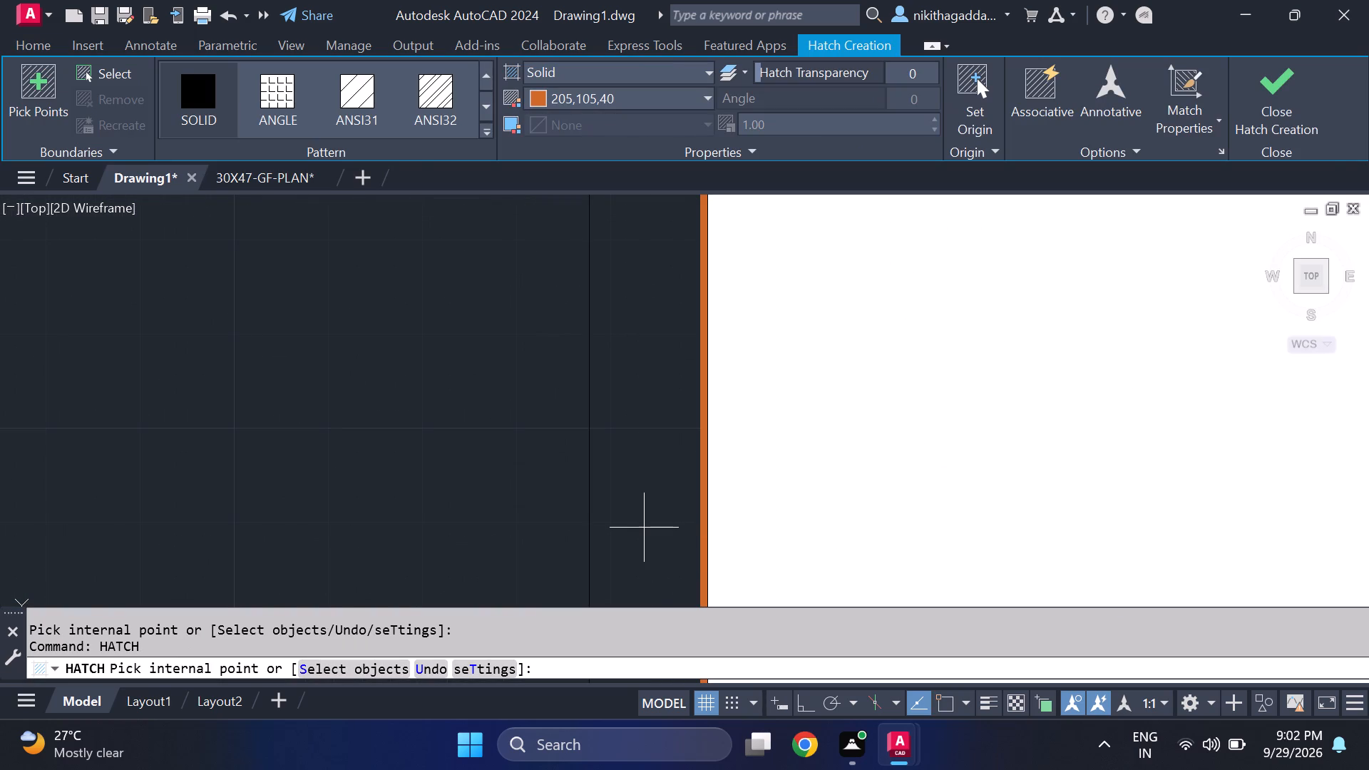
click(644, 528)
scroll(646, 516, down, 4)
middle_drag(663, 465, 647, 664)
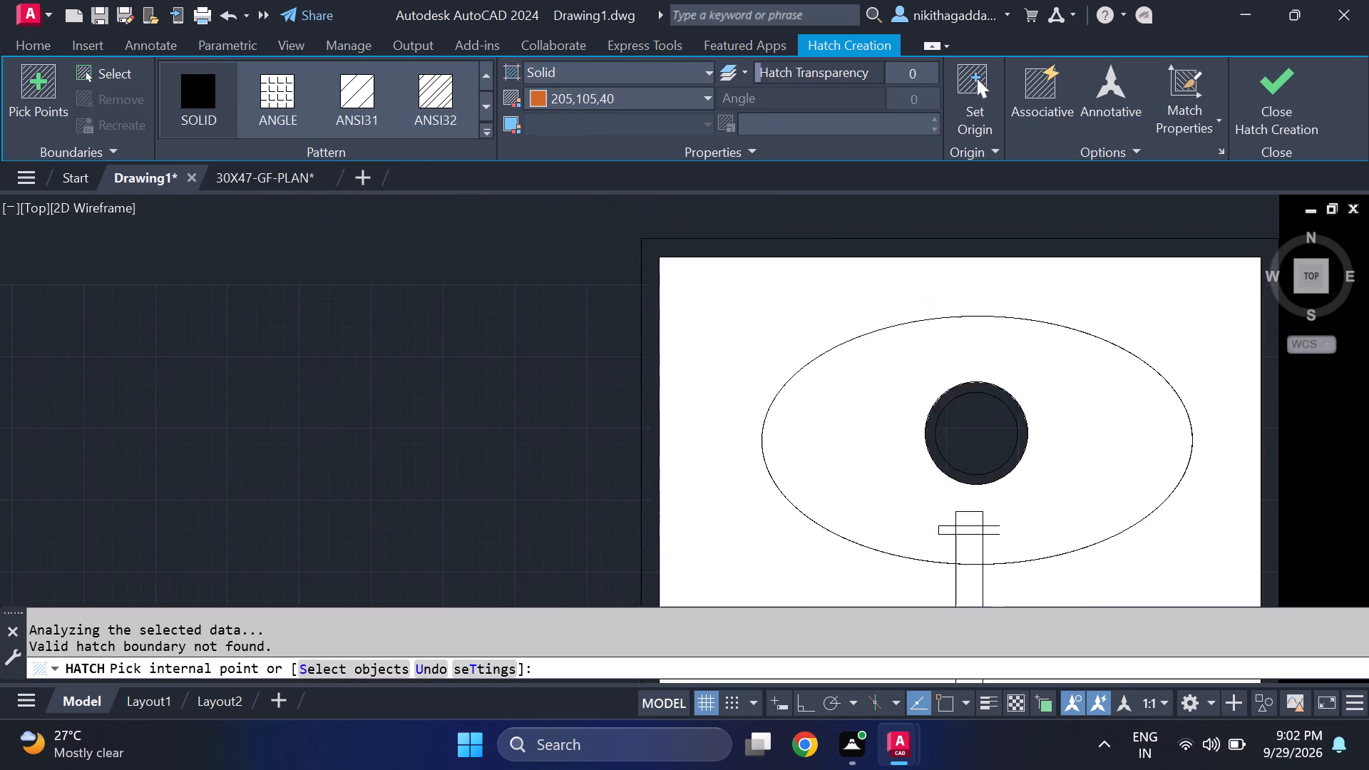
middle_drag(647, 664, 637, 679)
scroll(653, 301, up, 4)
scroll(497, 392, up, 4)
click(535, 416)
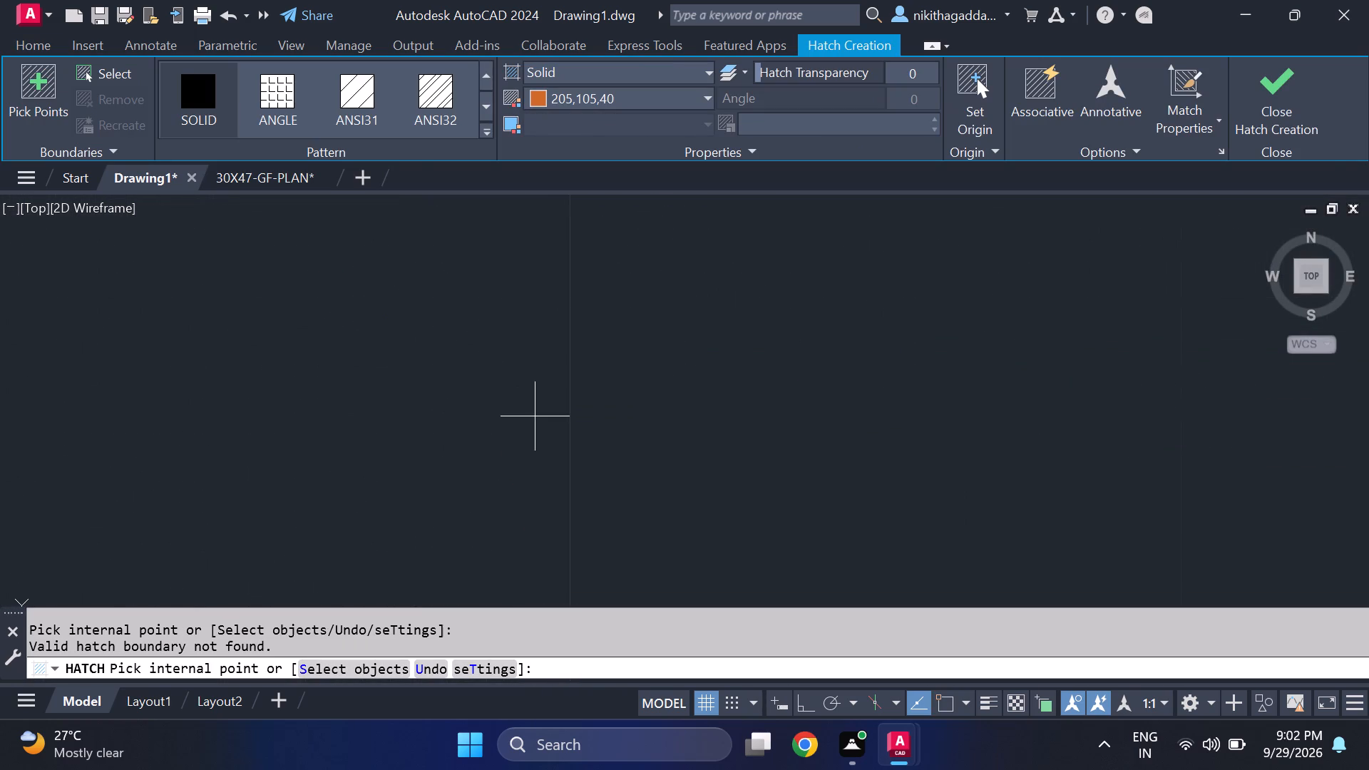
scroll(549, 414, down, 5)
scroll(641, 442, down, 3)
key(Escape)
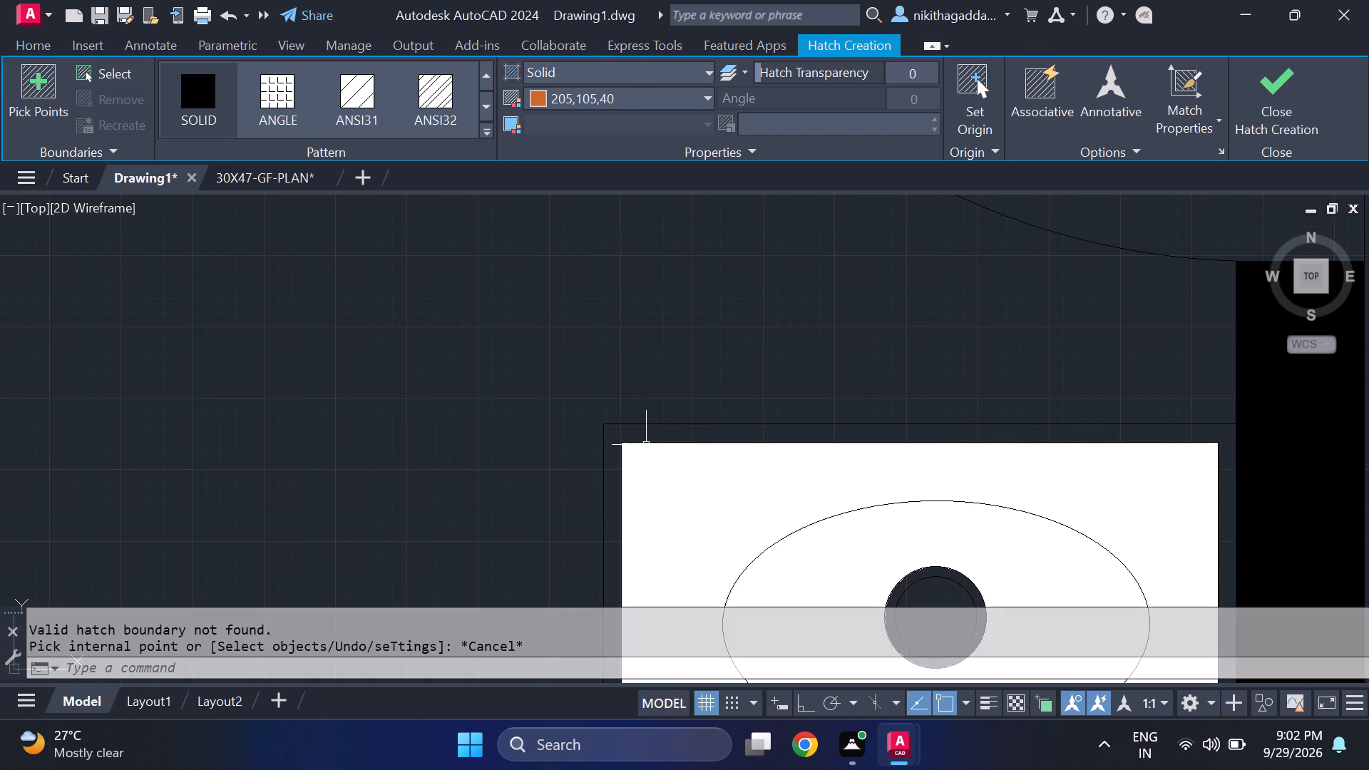
Delete the solid white hatch from the washbasin counter around the oval bowl.
click(704, 530)
key(Delete)
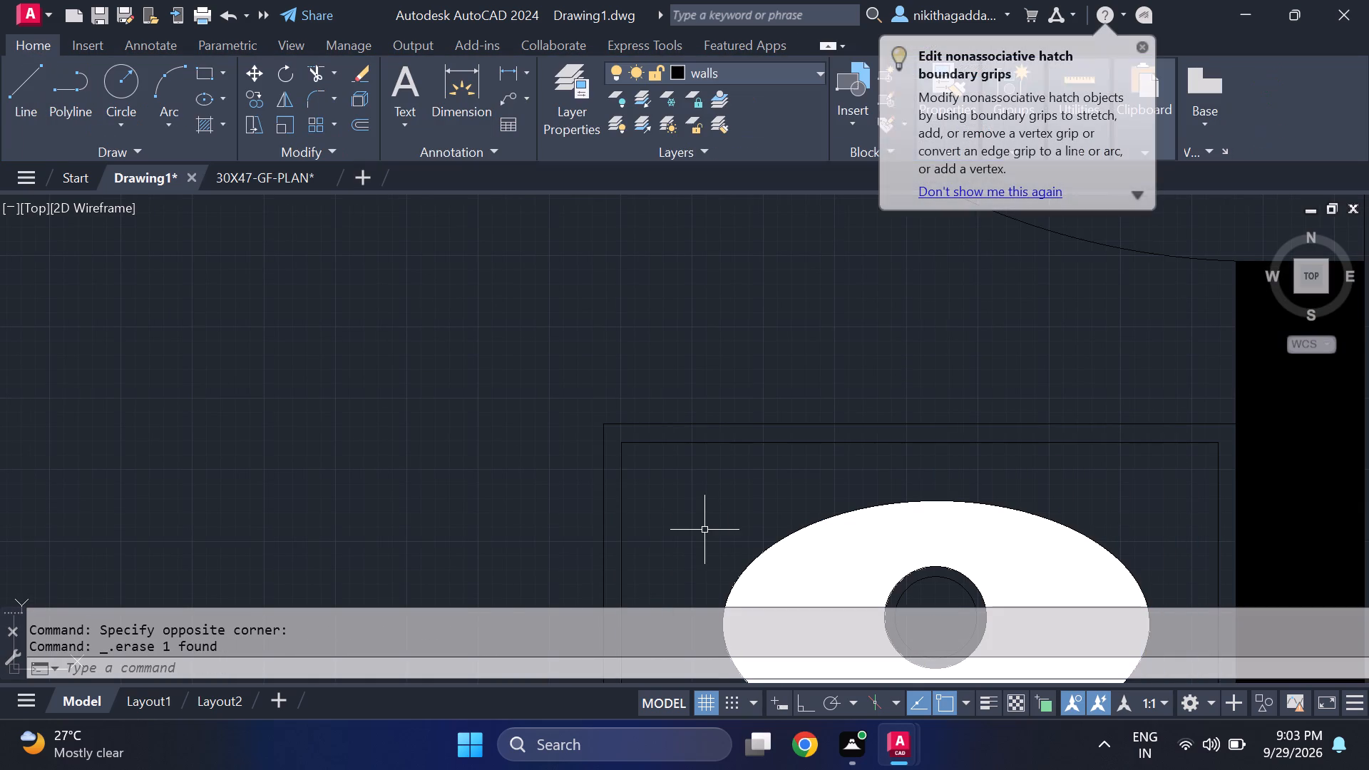
Hatch the border strip between the washbasin counter's outer and inner lines with the solid 205,105,40 fill.
text(hatch)
key(Return)
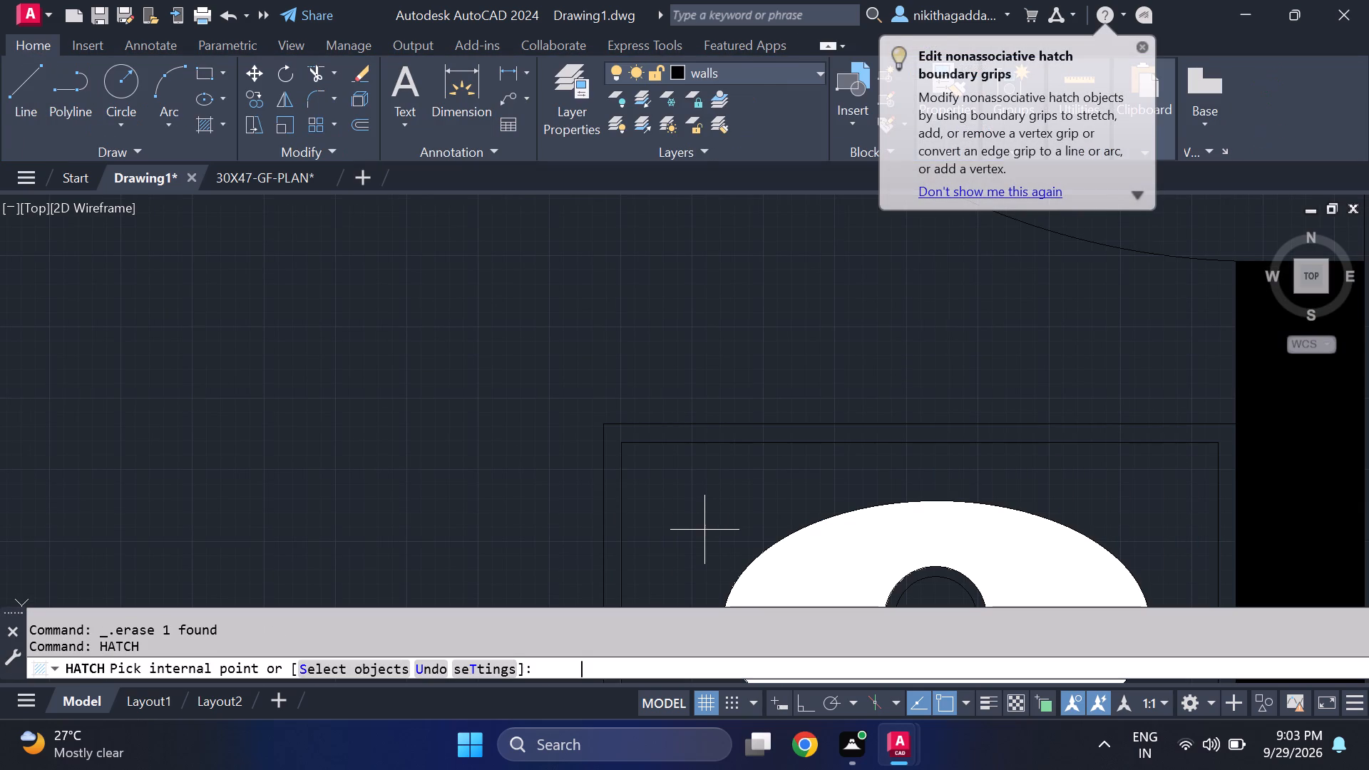
click(694, 435)
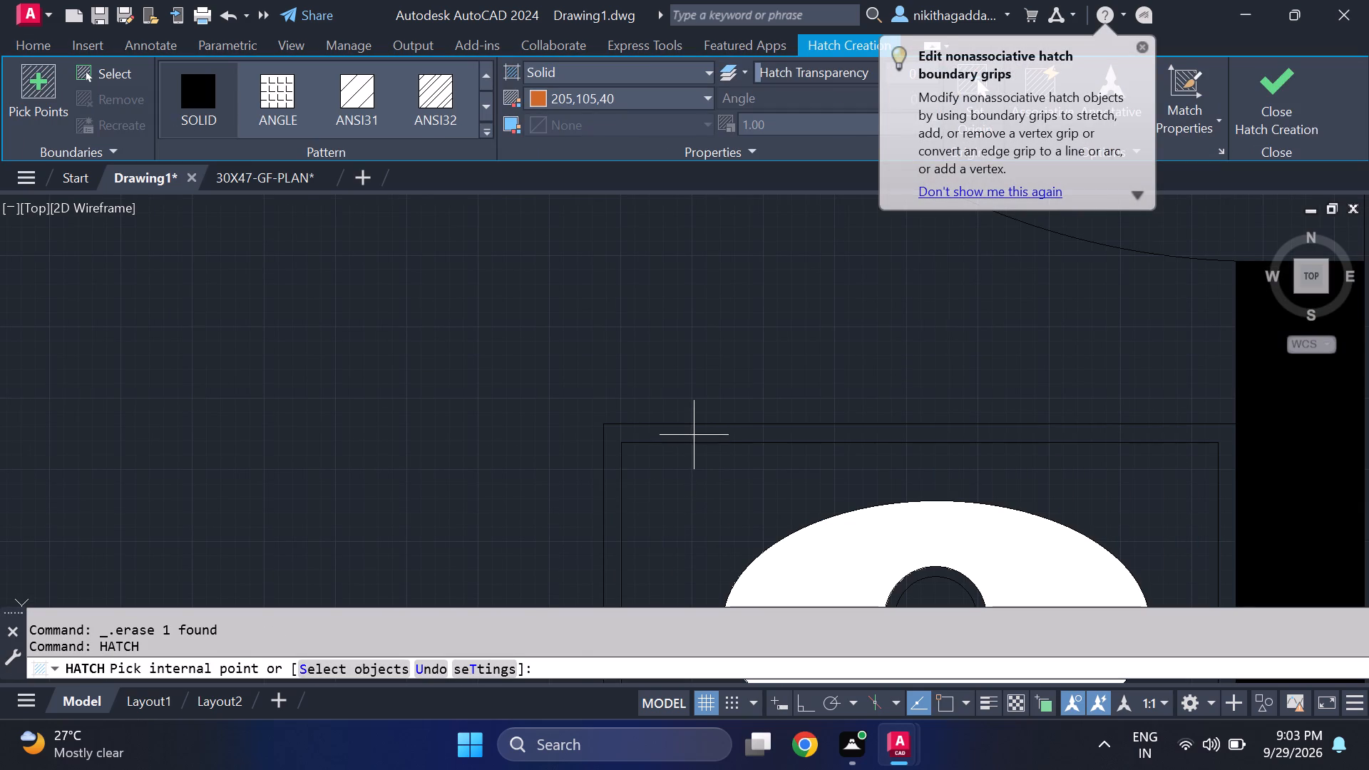
click(1296, 95)
Hatch the washbasin counter between the inner border line and the oval bowl with the solid 255,255,255 fill.
scroll(1028, 361, down, 4)
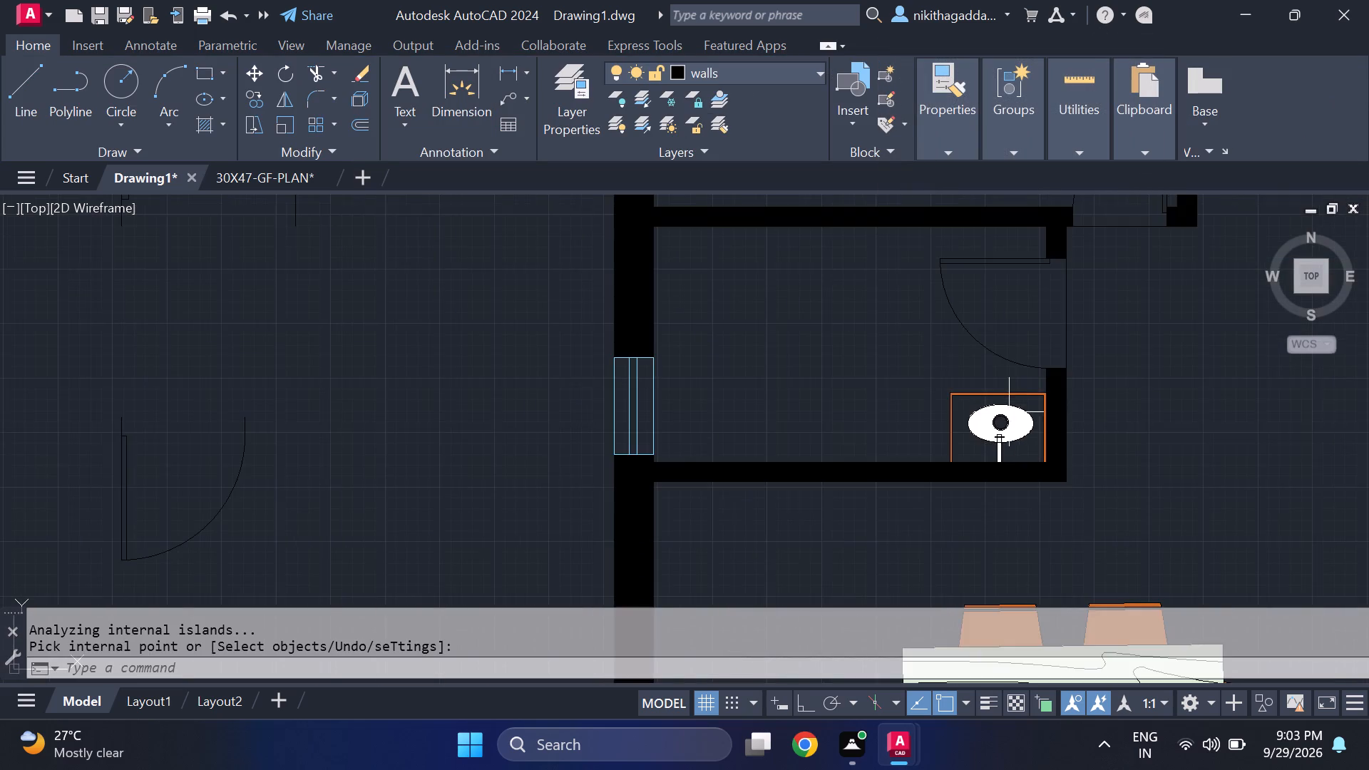
scroll(1018, 407, up, 2)
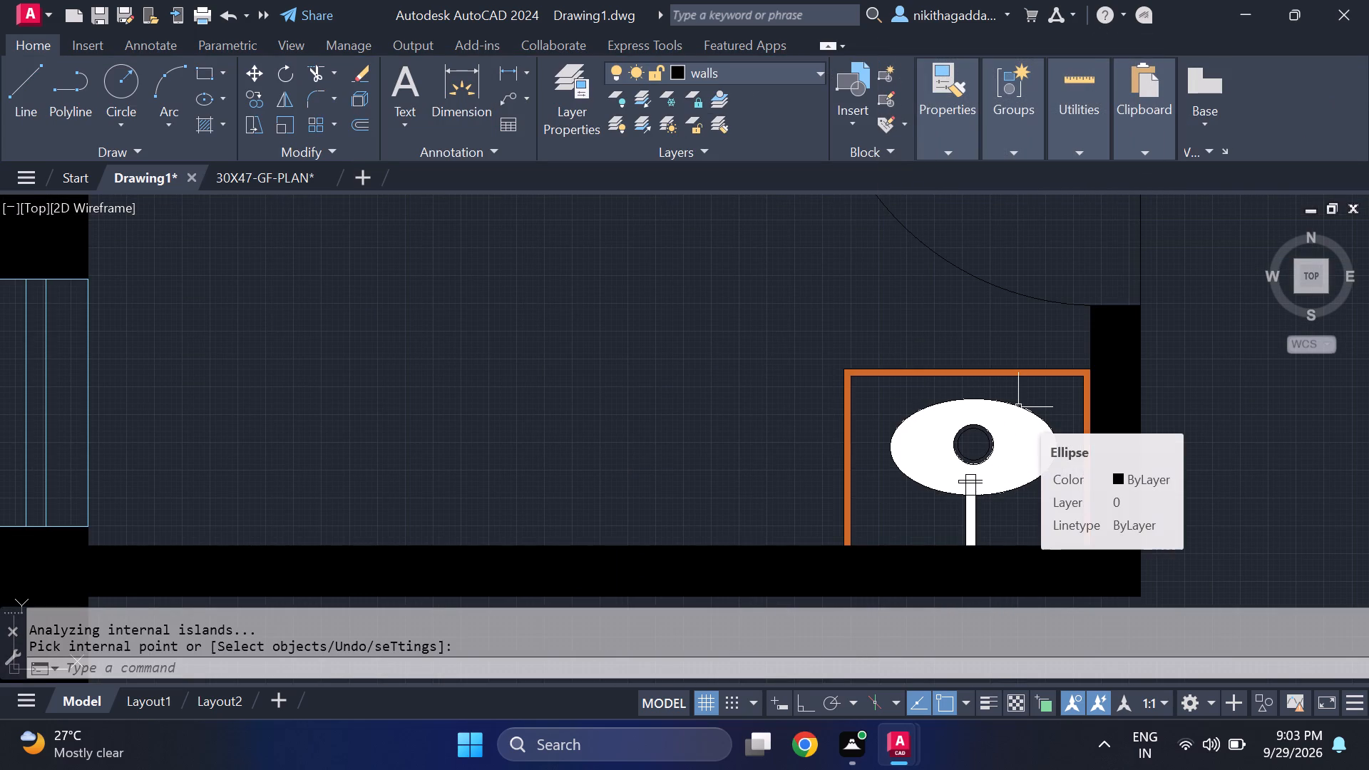
text(hatch)
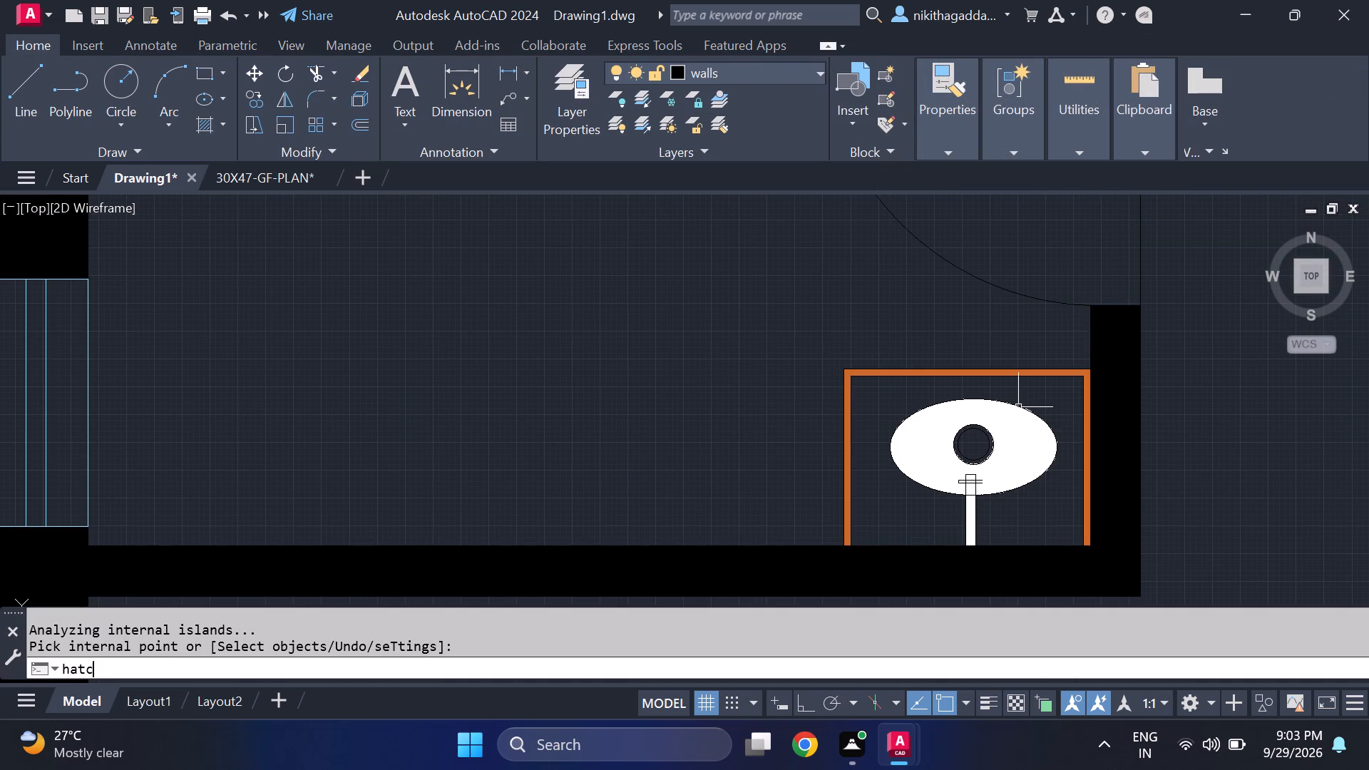
key(Return)
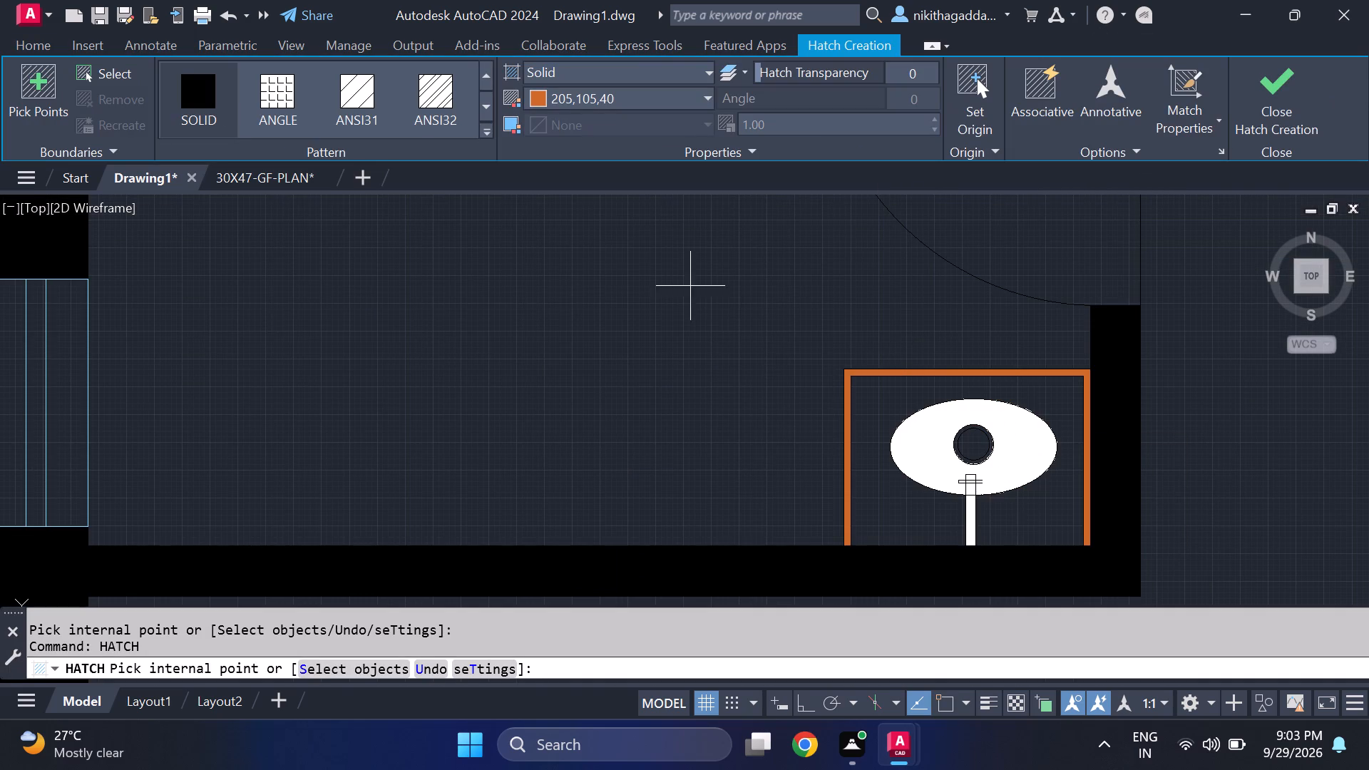
click(650, 96)
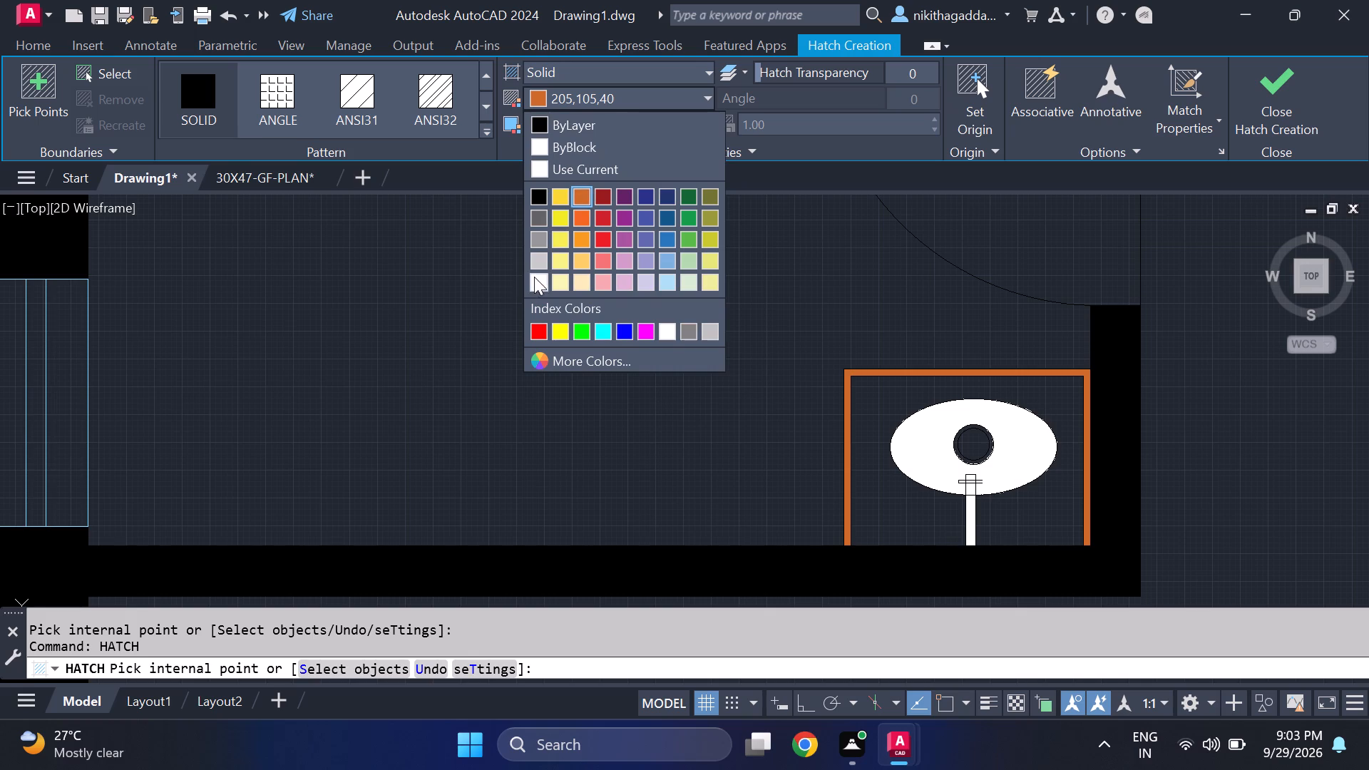
click(535, 277)
click(905, 397)
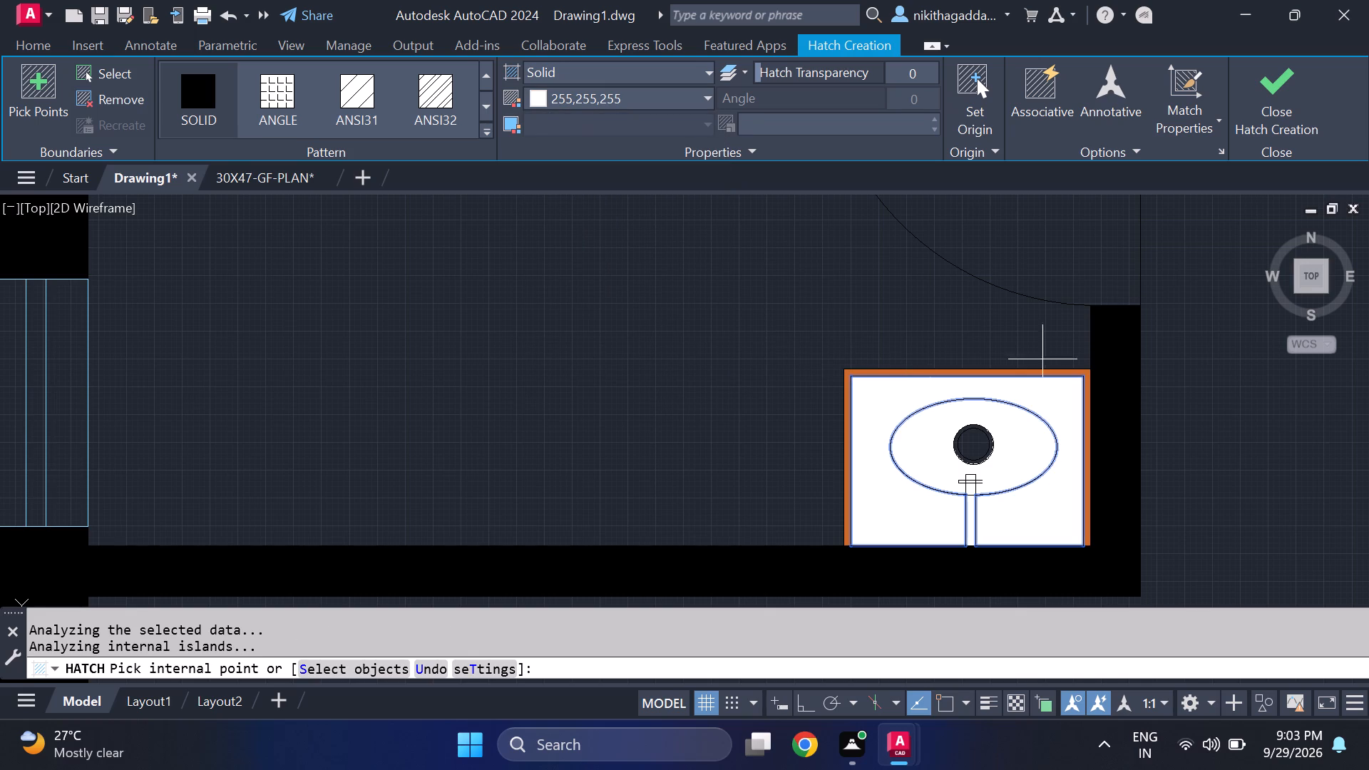
click(1259, 124)
Examine the coloured washbasin, the loose washbasin outside the house, and the room layout of the whole floor plan.
scroll(1065, 406, down, 3)
scroll(1101, 454, down, 1)
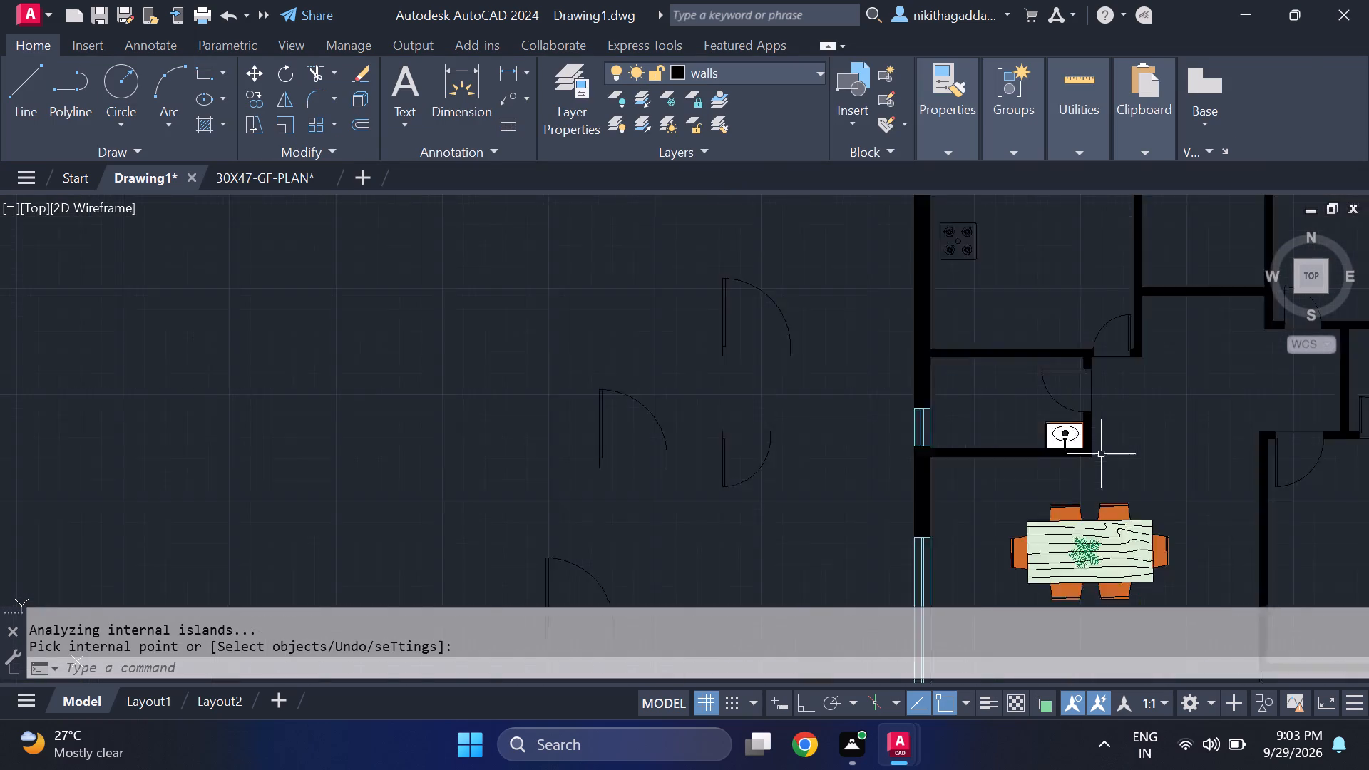
scroll(1101, 454, down, 1)
scroll(1108, 460, up, 3)
middle_drag(1030, 498, 692, 566)
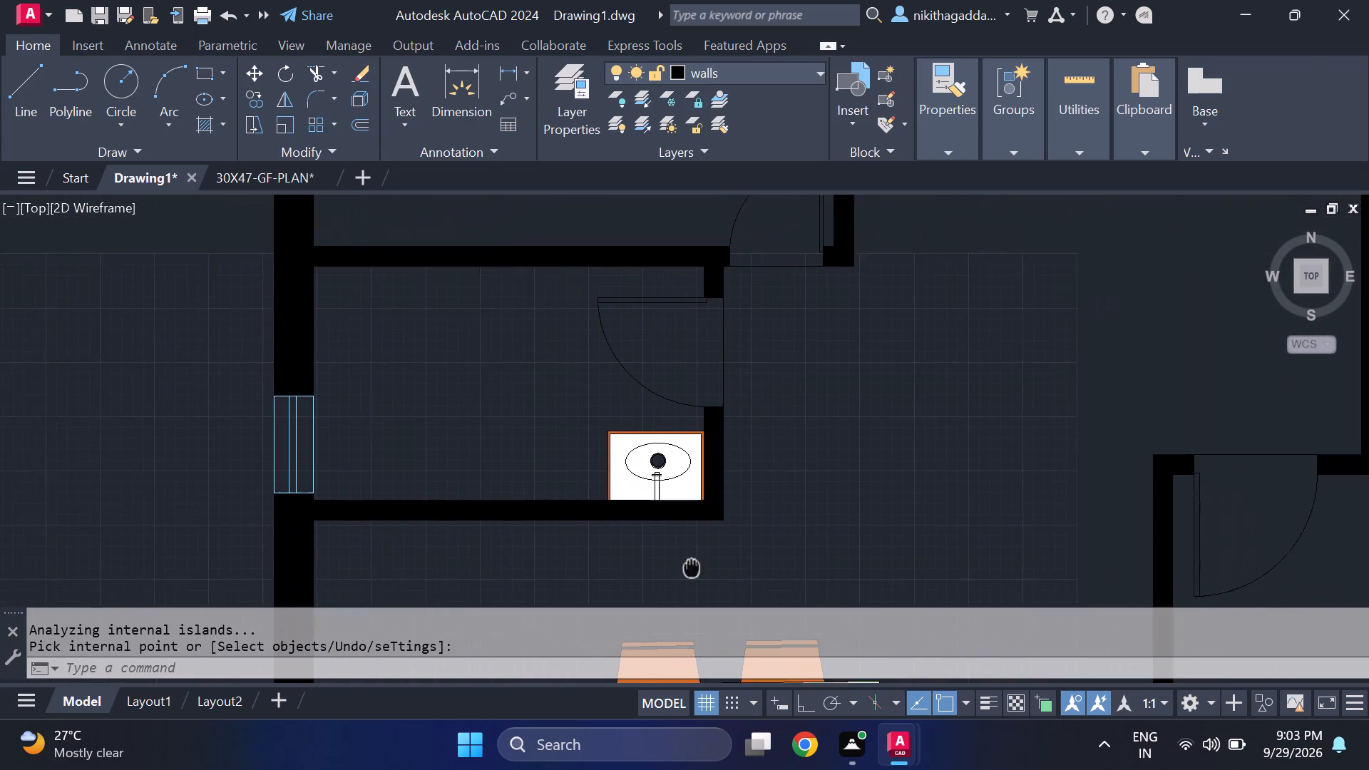
scroll(640, 467, down, 2)
scroll(660, 467, up, 1)
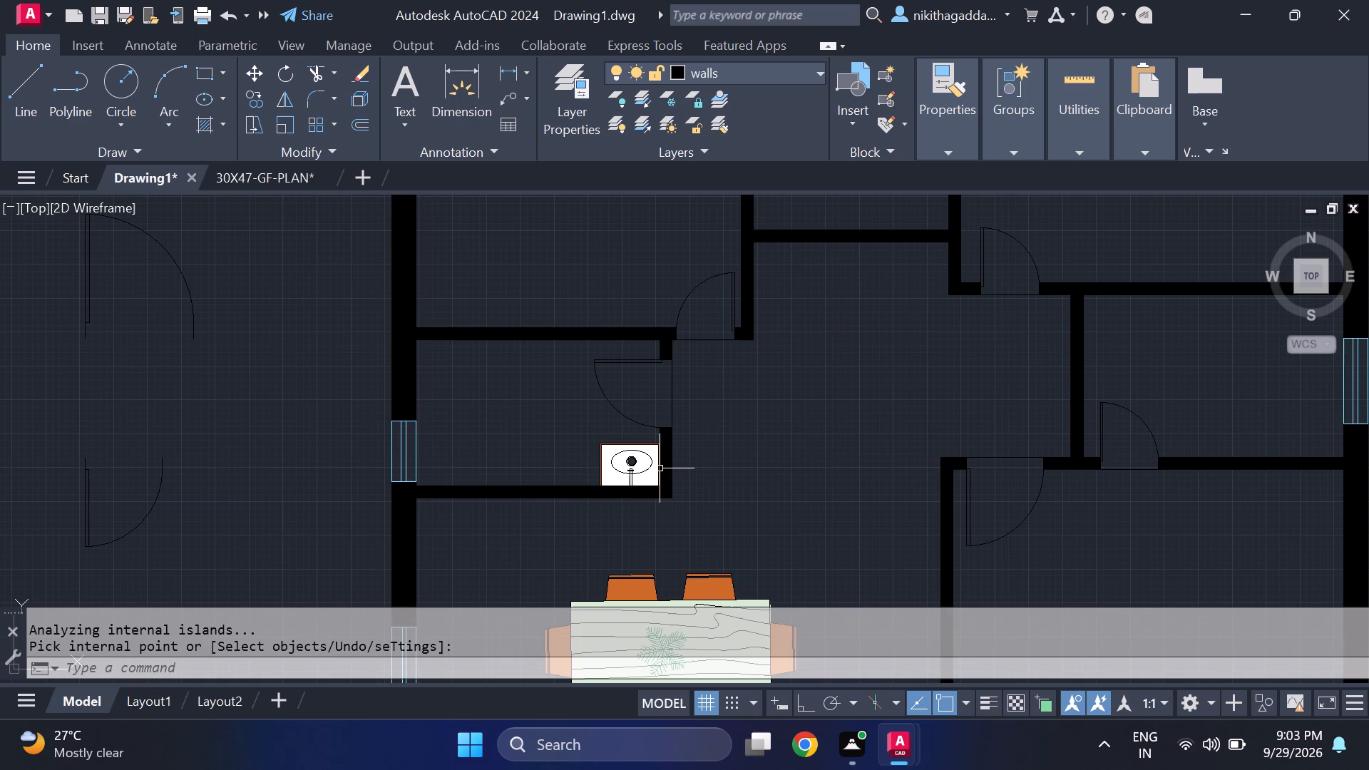
middle_drag(531, 445, 1003, 420)
scroll(1004, 420, down, 2)
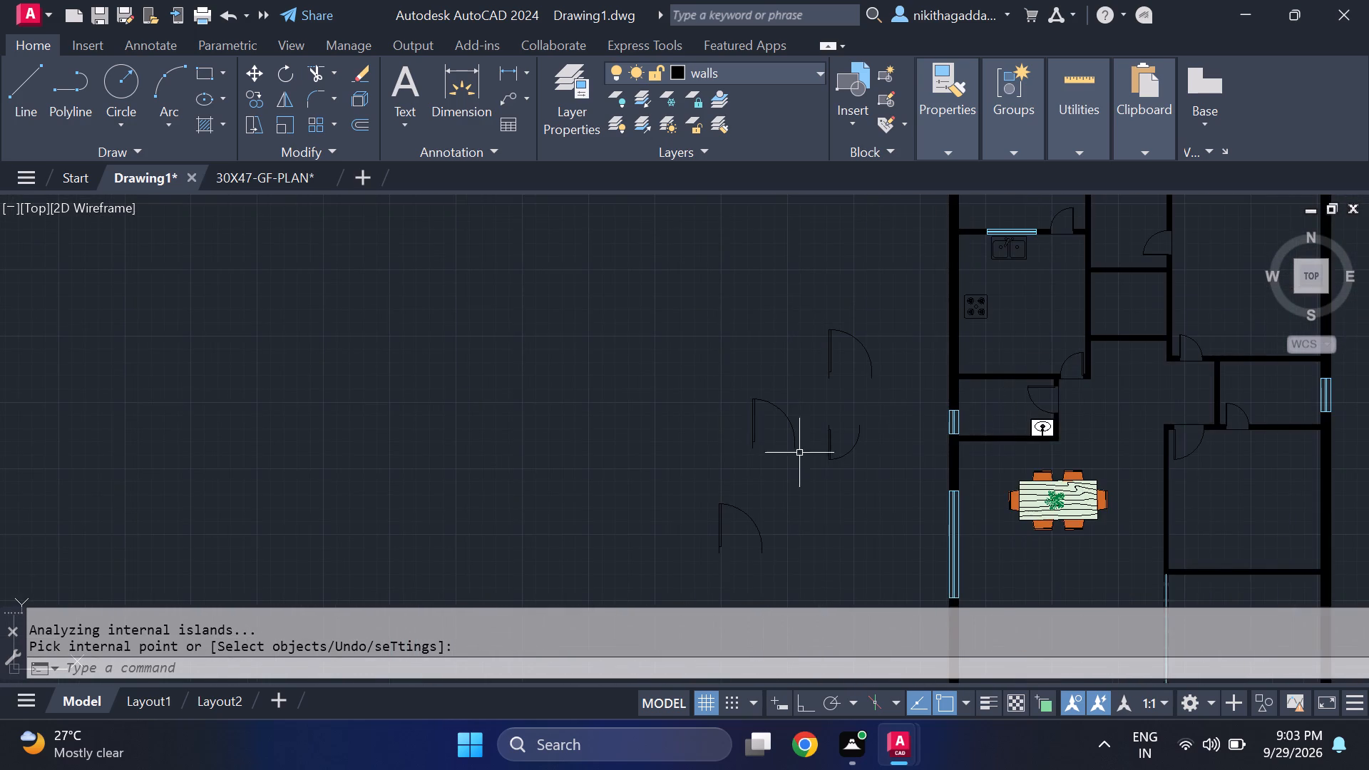
scroll(762, 440, down, 1)
scroll(652, 471, down, 3)
scroll(774, 471, up, 3)
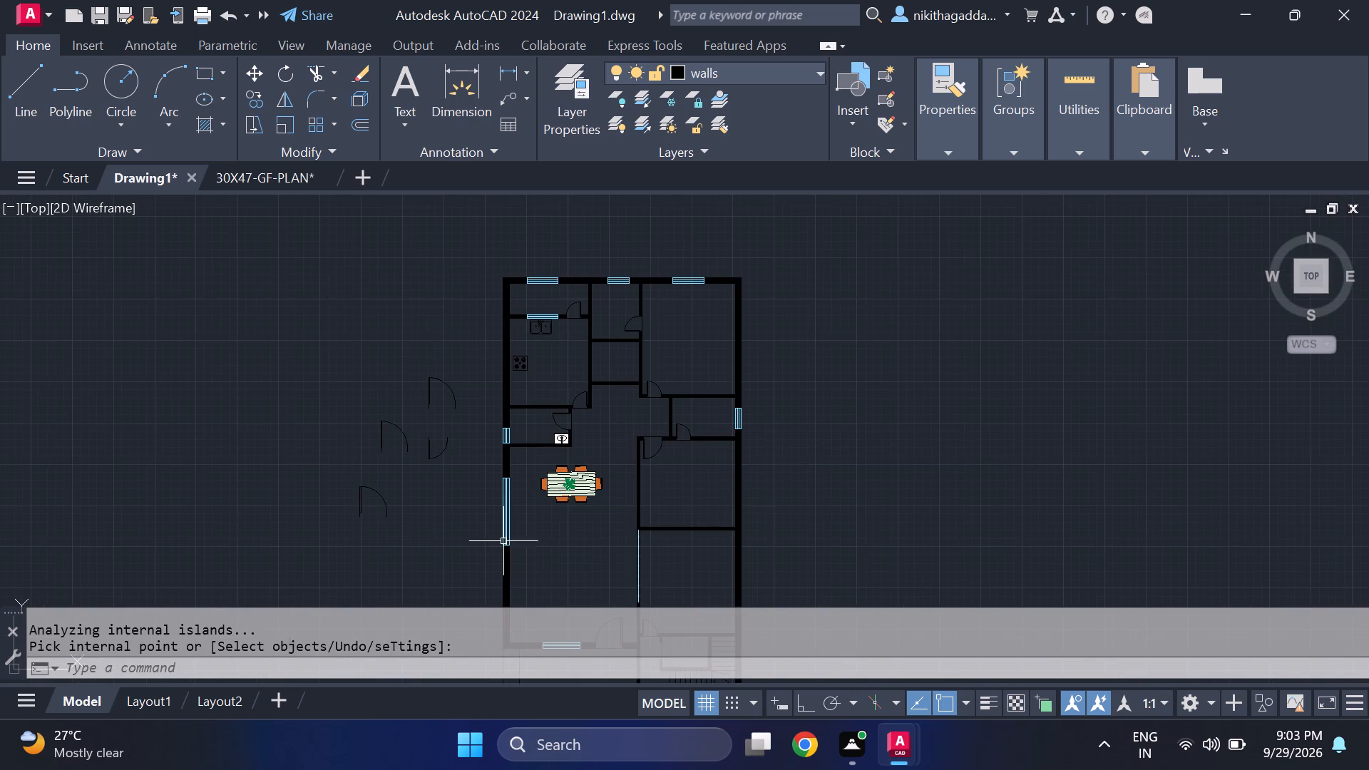
middle_drag(501, 540, 612, 409)
scroll(438, 471, up, 3)
scroll(438, 471, down, 3)
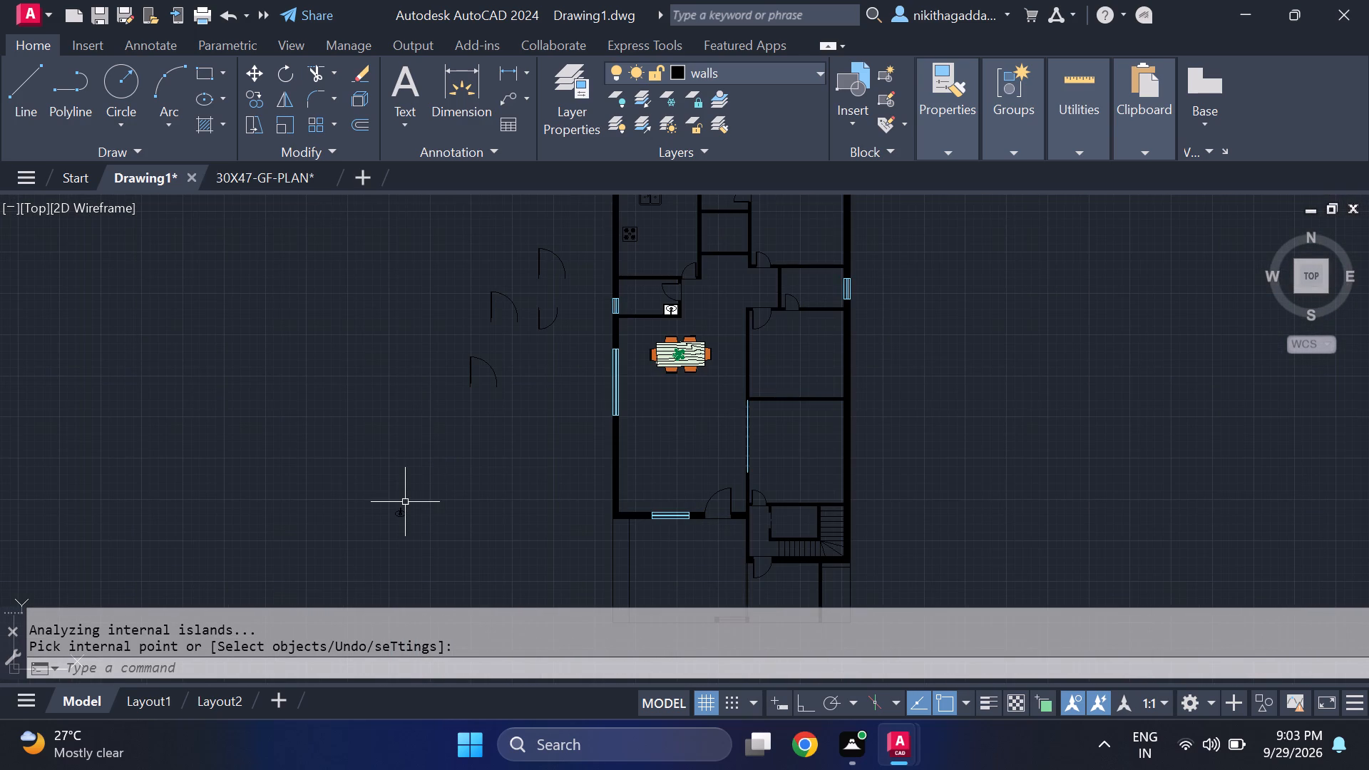
scroll(414, 491, up, 1)
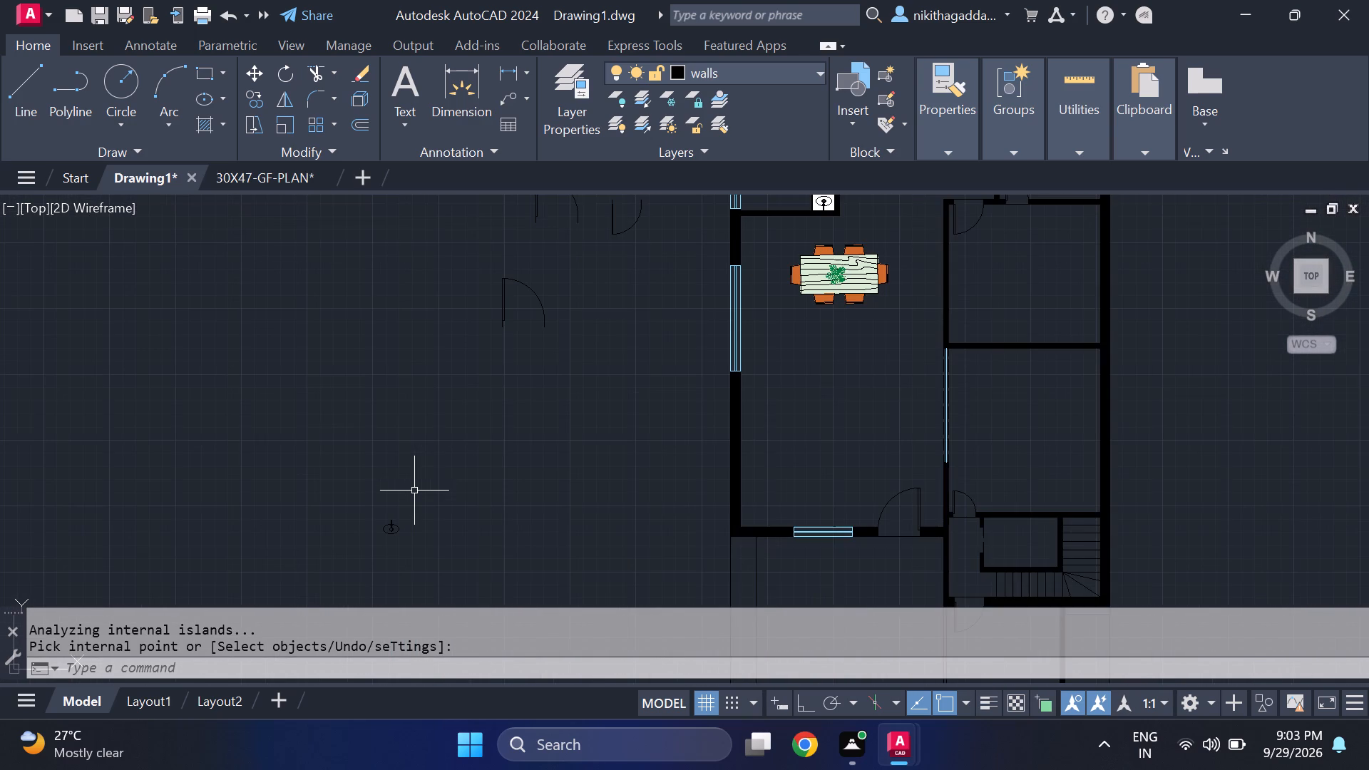
middle_drag(414, 504, 411, 525)
scroll(399, 567, up, 3)
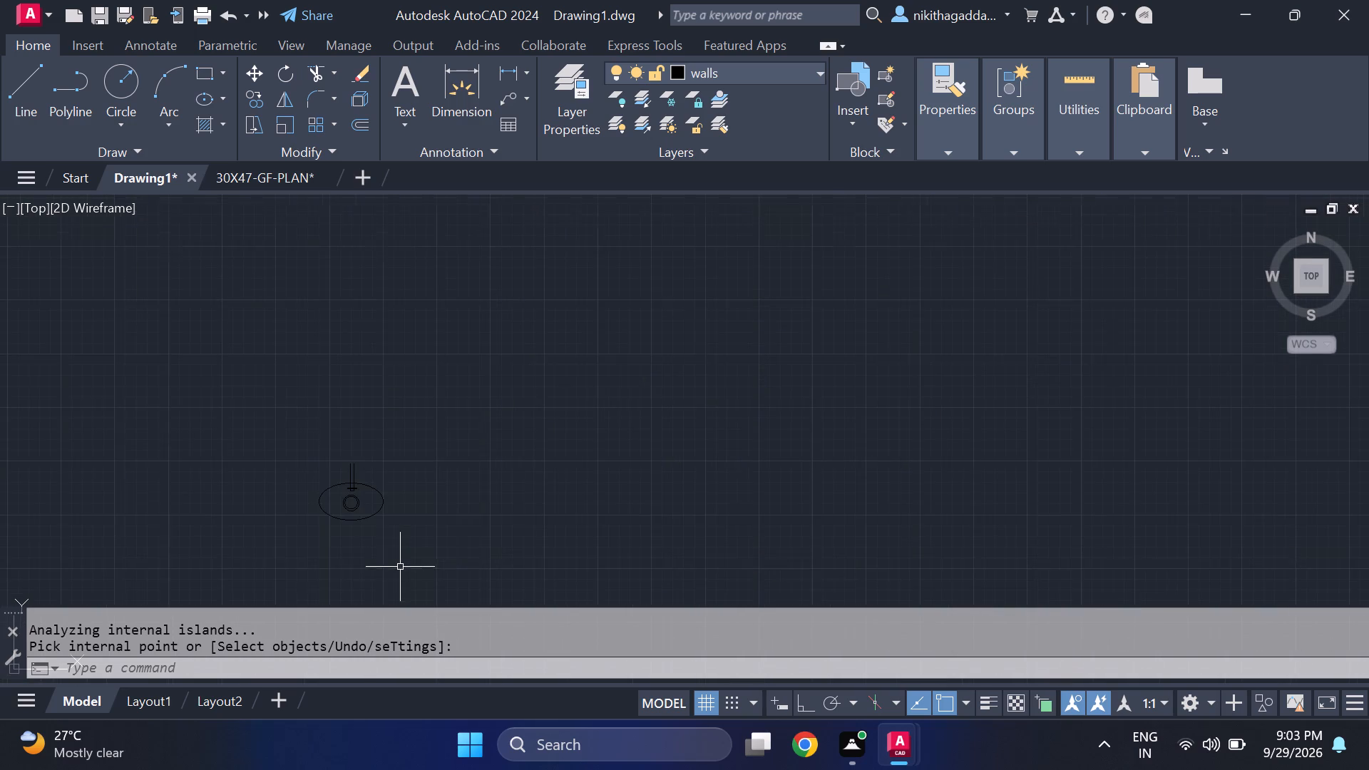
scroll(356, 540, up, 2)
scroll(355, 540, down, 3)
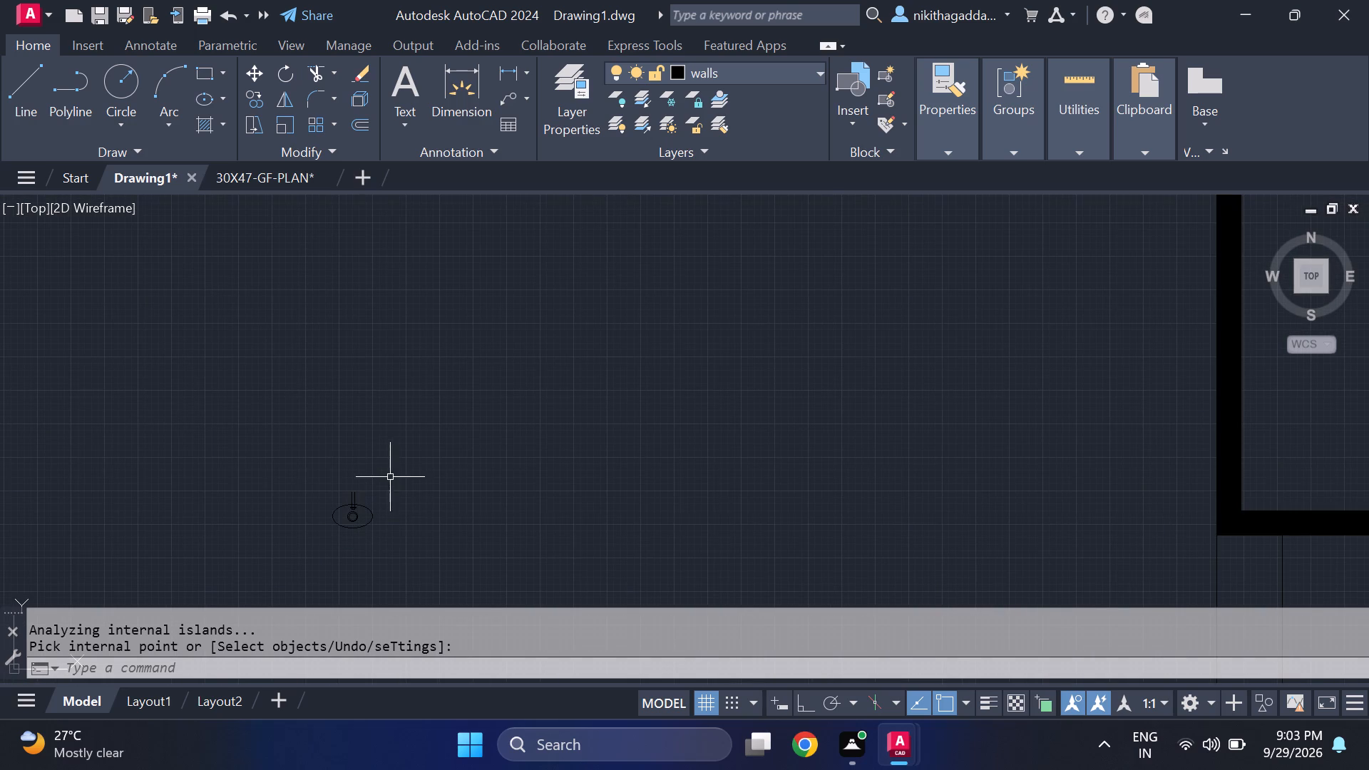
scroll(599, 335, down, 3)
middle_drag(627, 320, 610, 461)
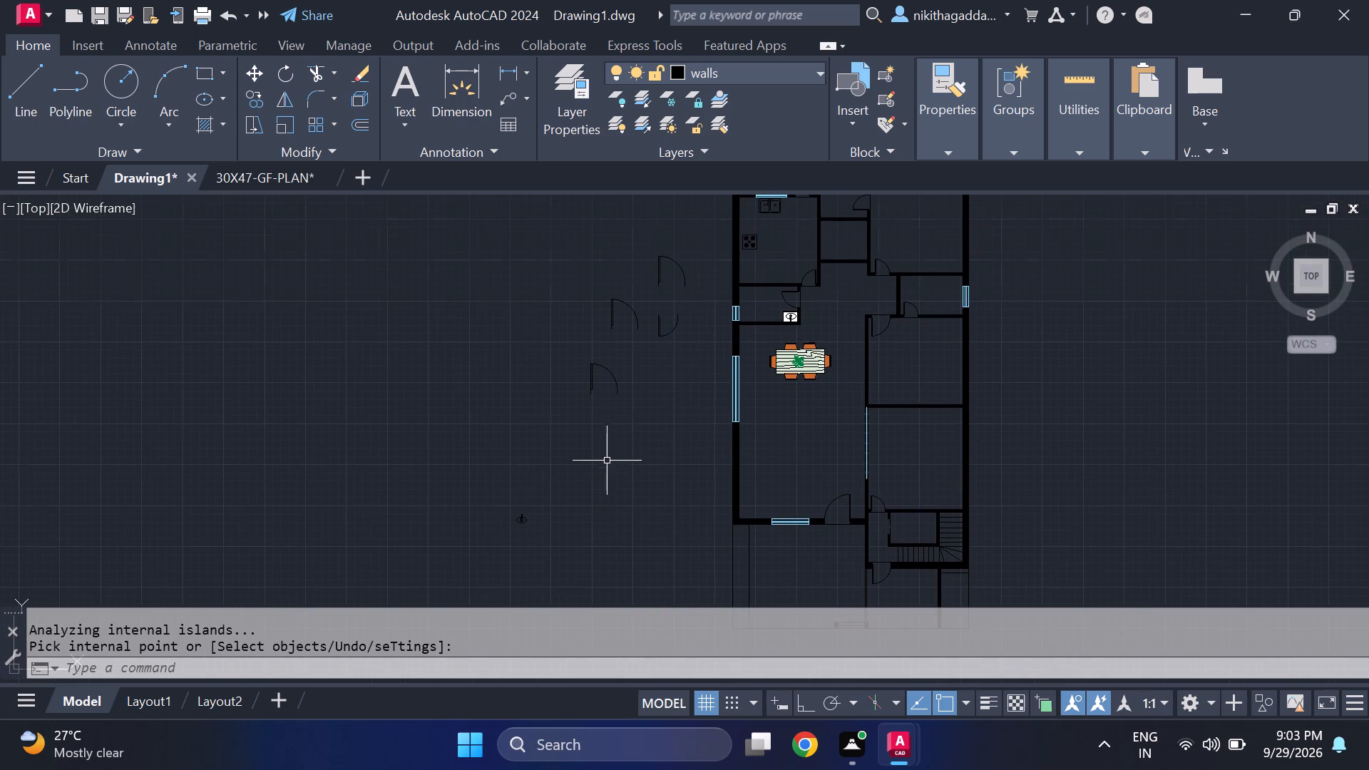
middle_drag(723, 307, 694, 461)
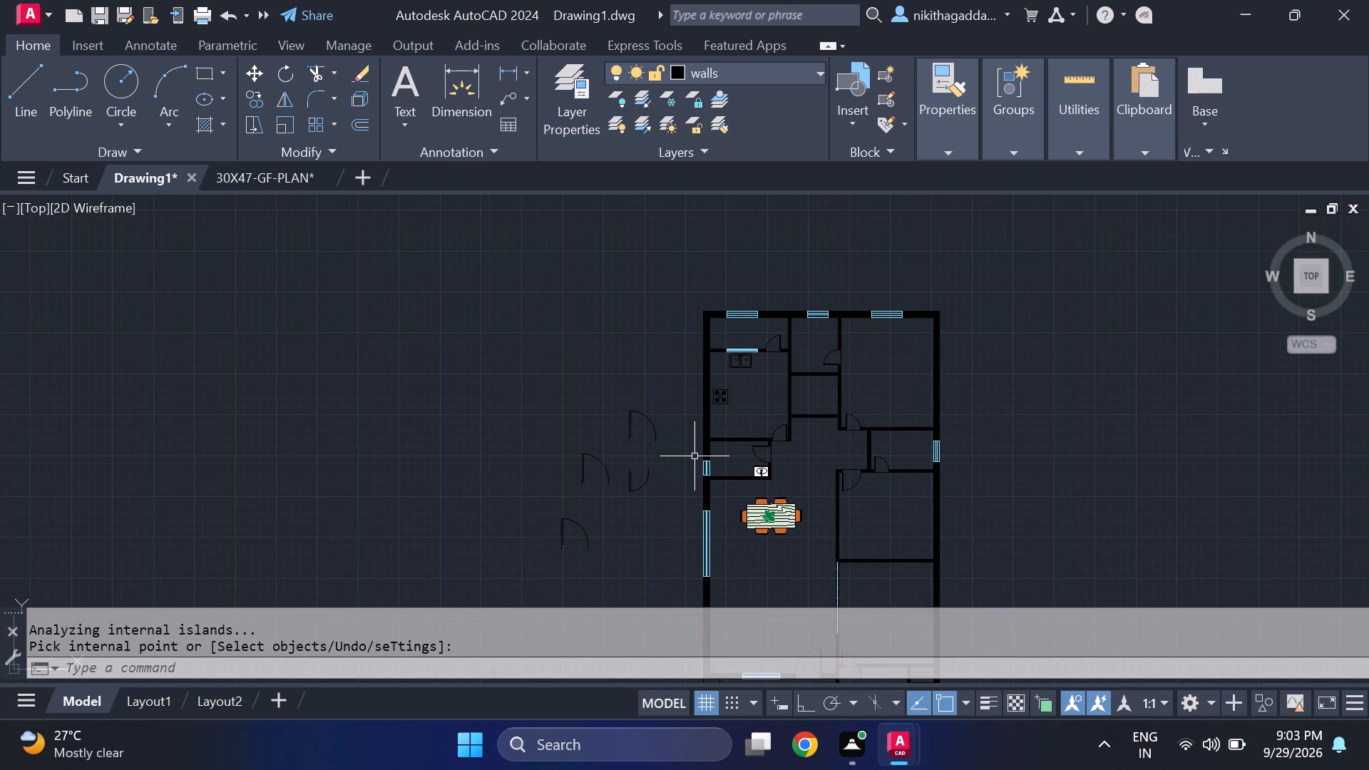
scroll(768, 408, up, 1)
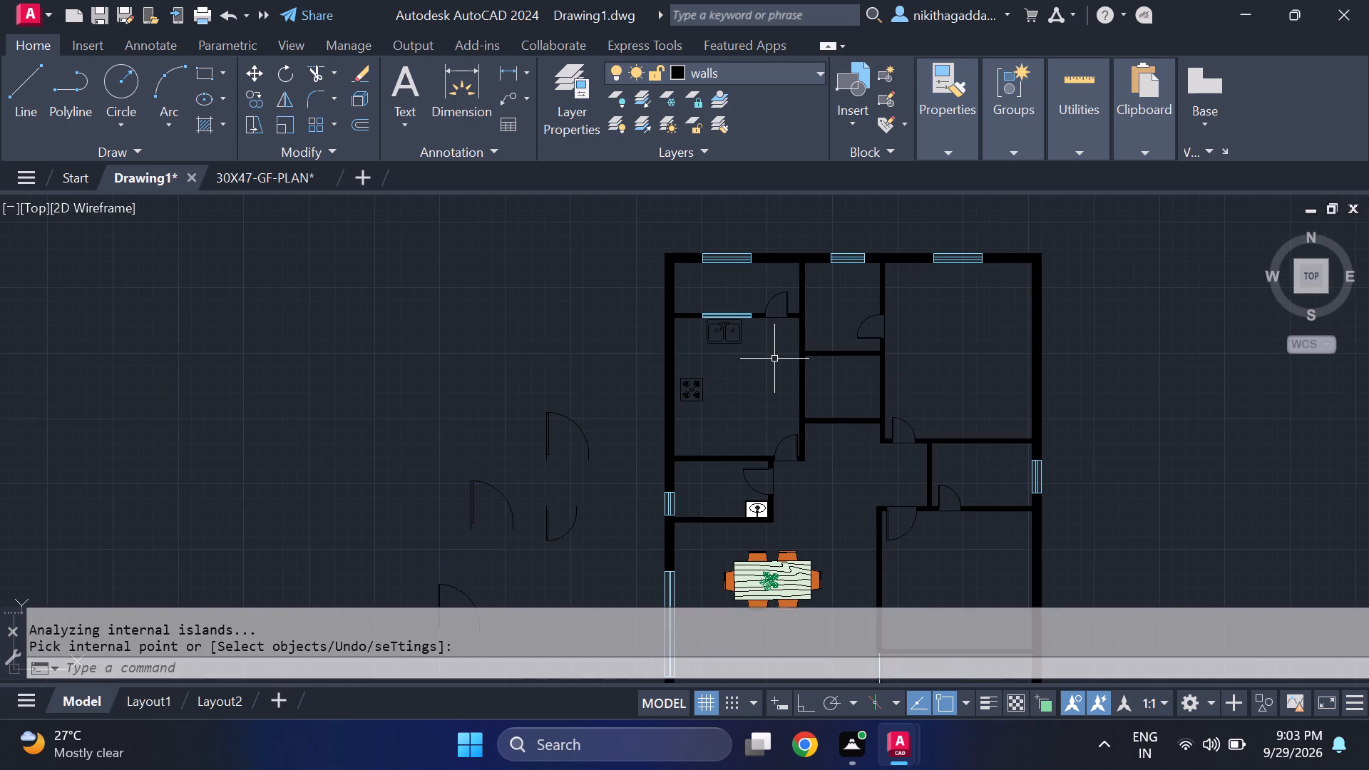
Draw the L-shaped kitchen counter edge with Ortho lines: about 8'-8" up from the kitchen's lower wall, across below the sink, and up to the window wall.
key(l)
key(Return)
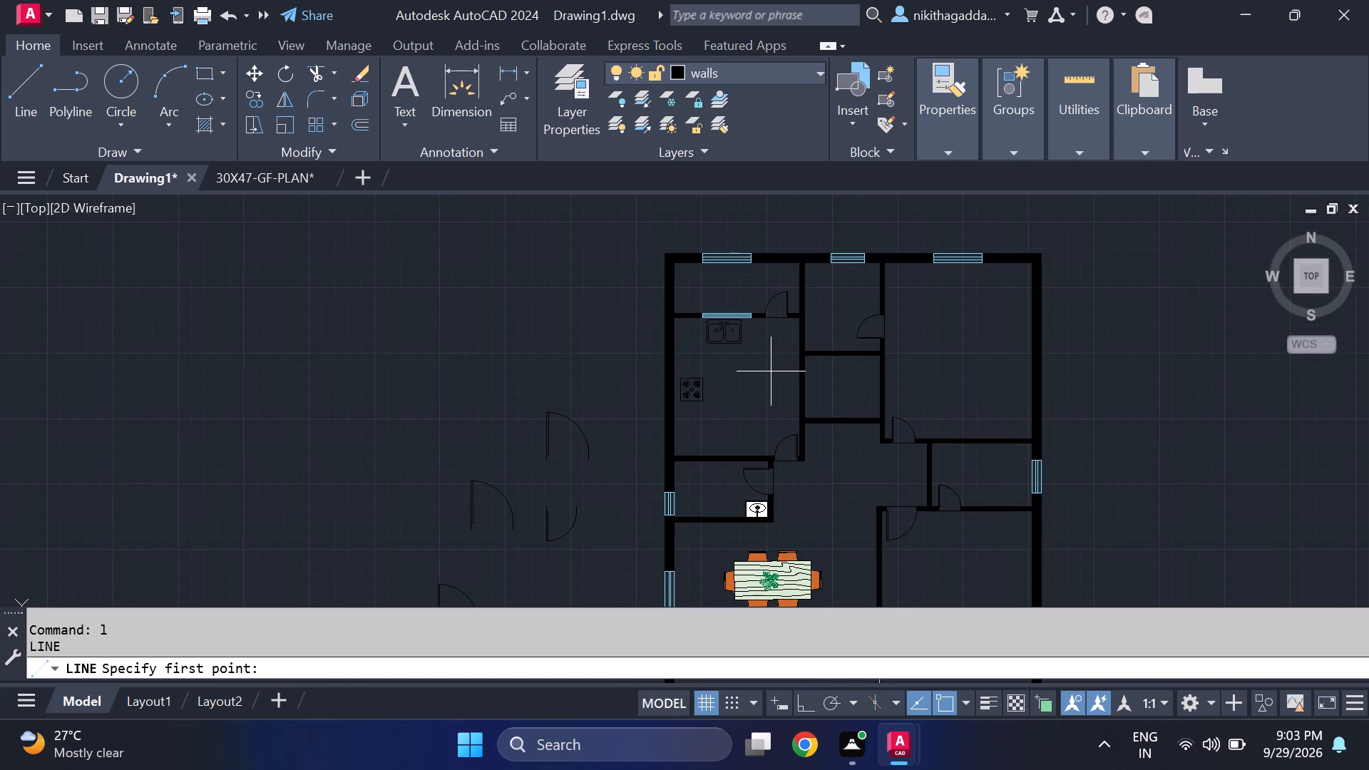
scroll(771, 372, up, 1)
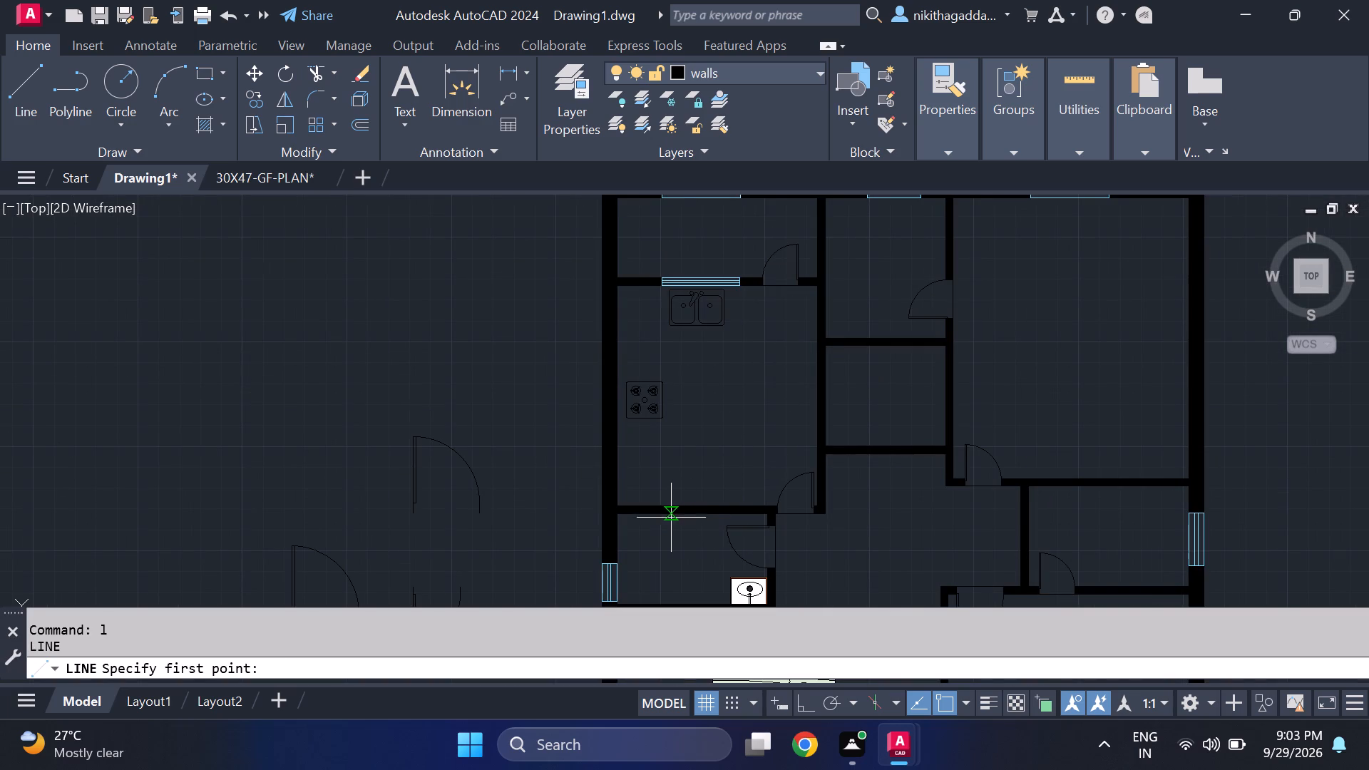
click(670, 505)
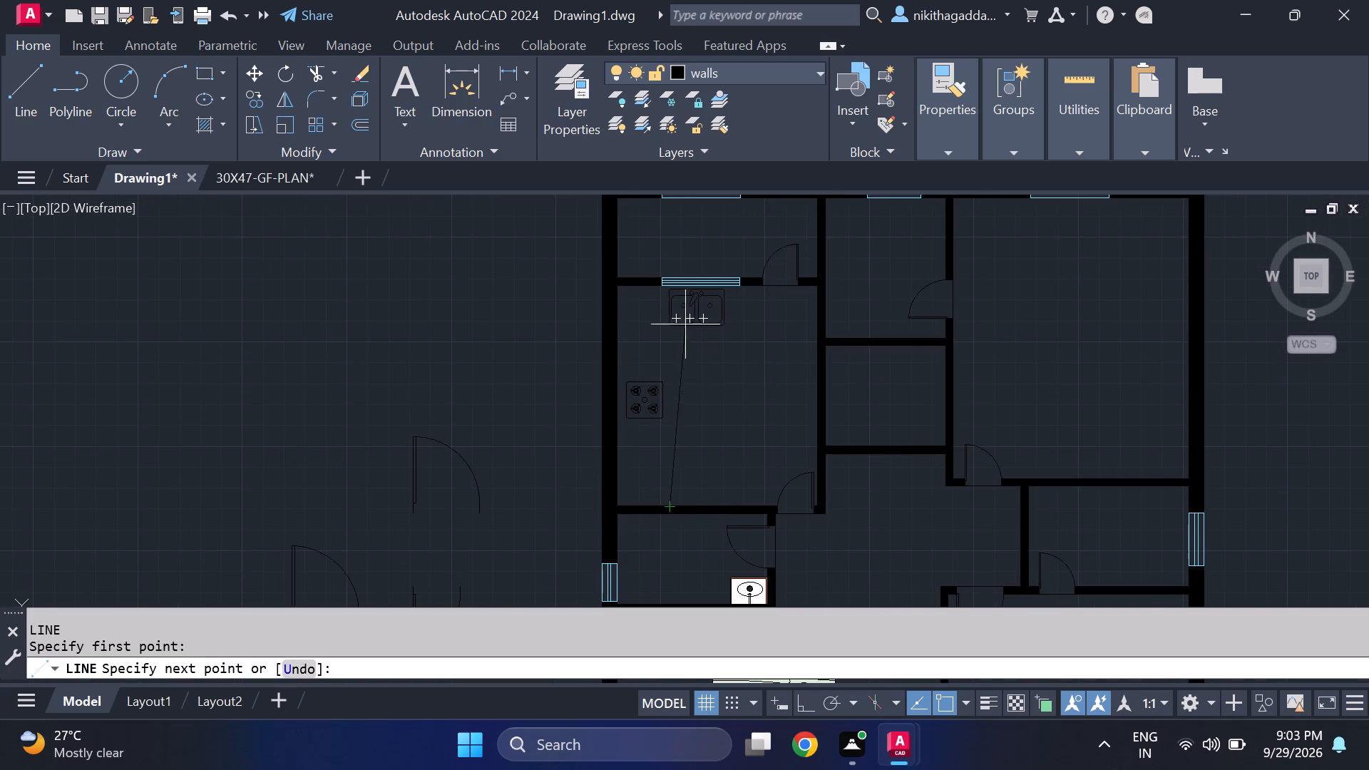
scroll(665, 342, up, 3)
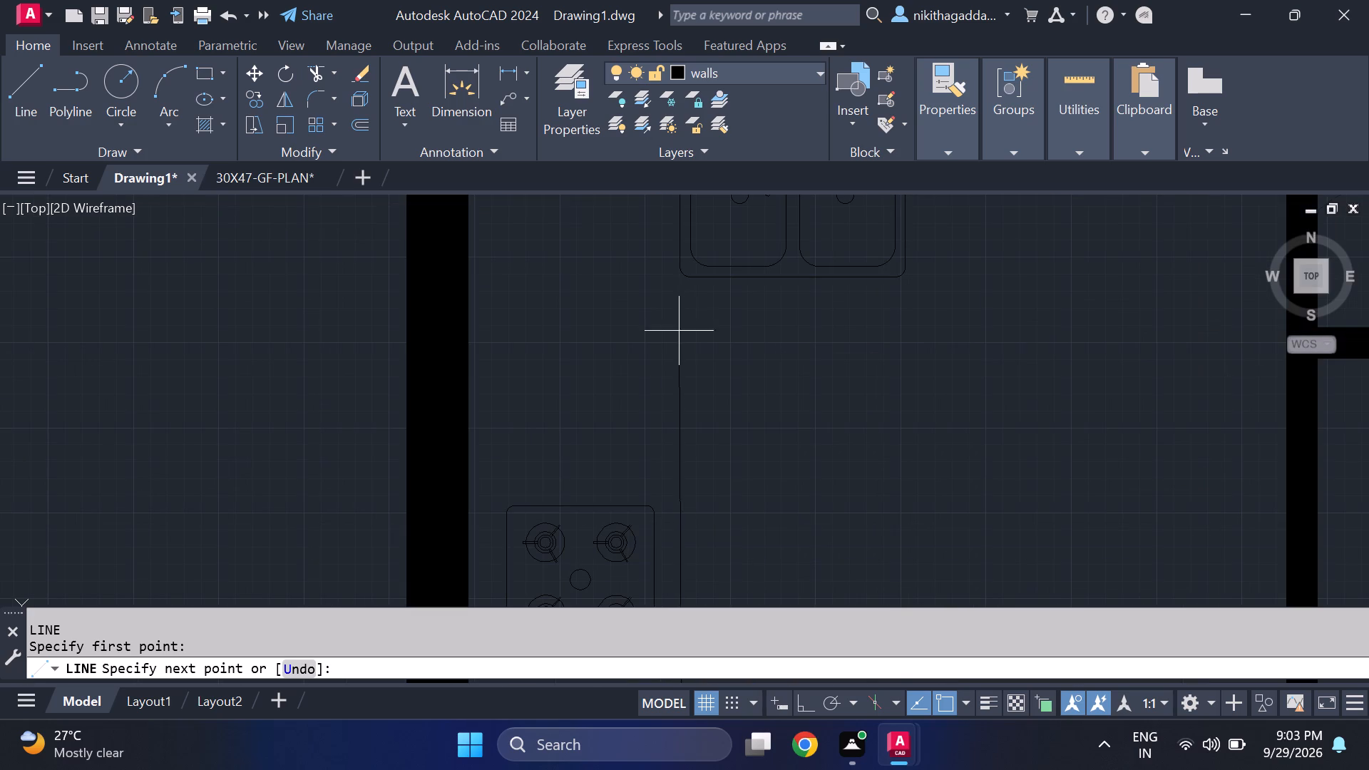
key(F8)
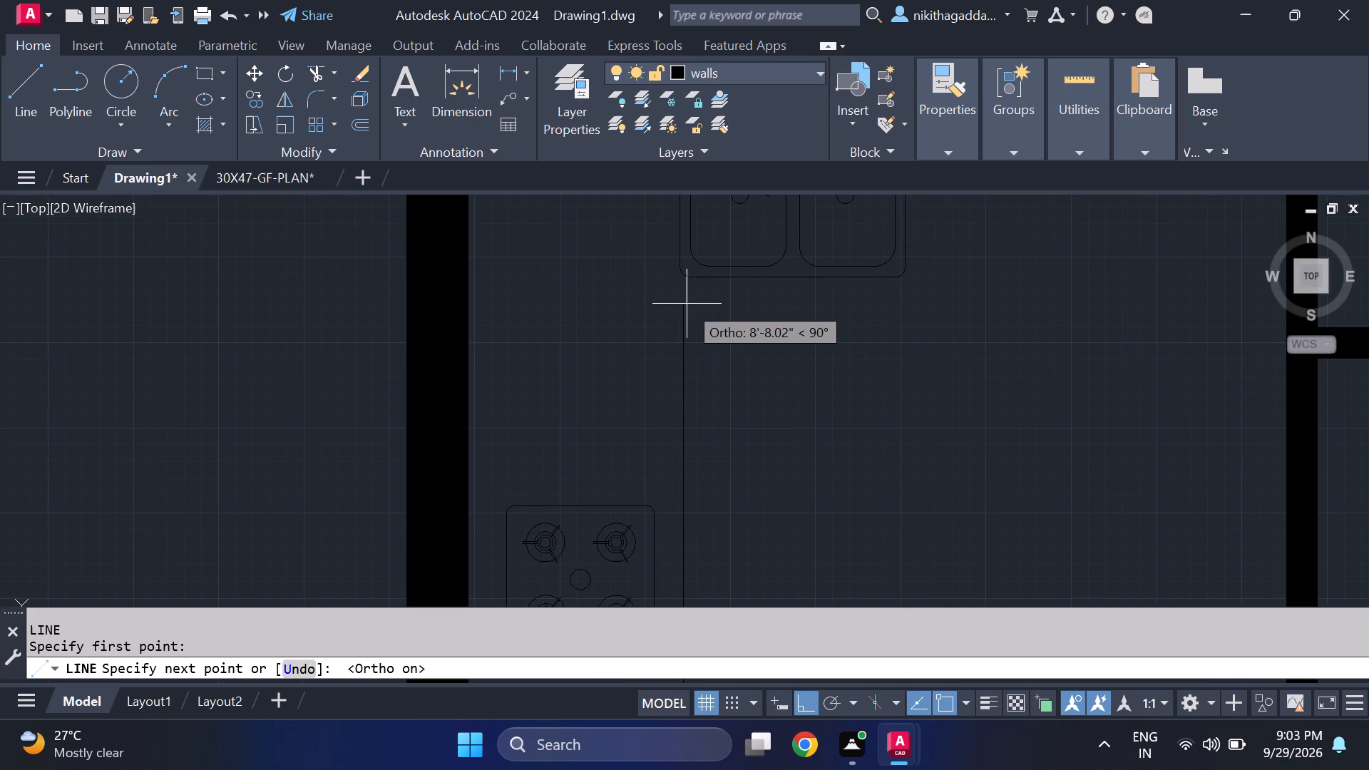
click(689, 306)
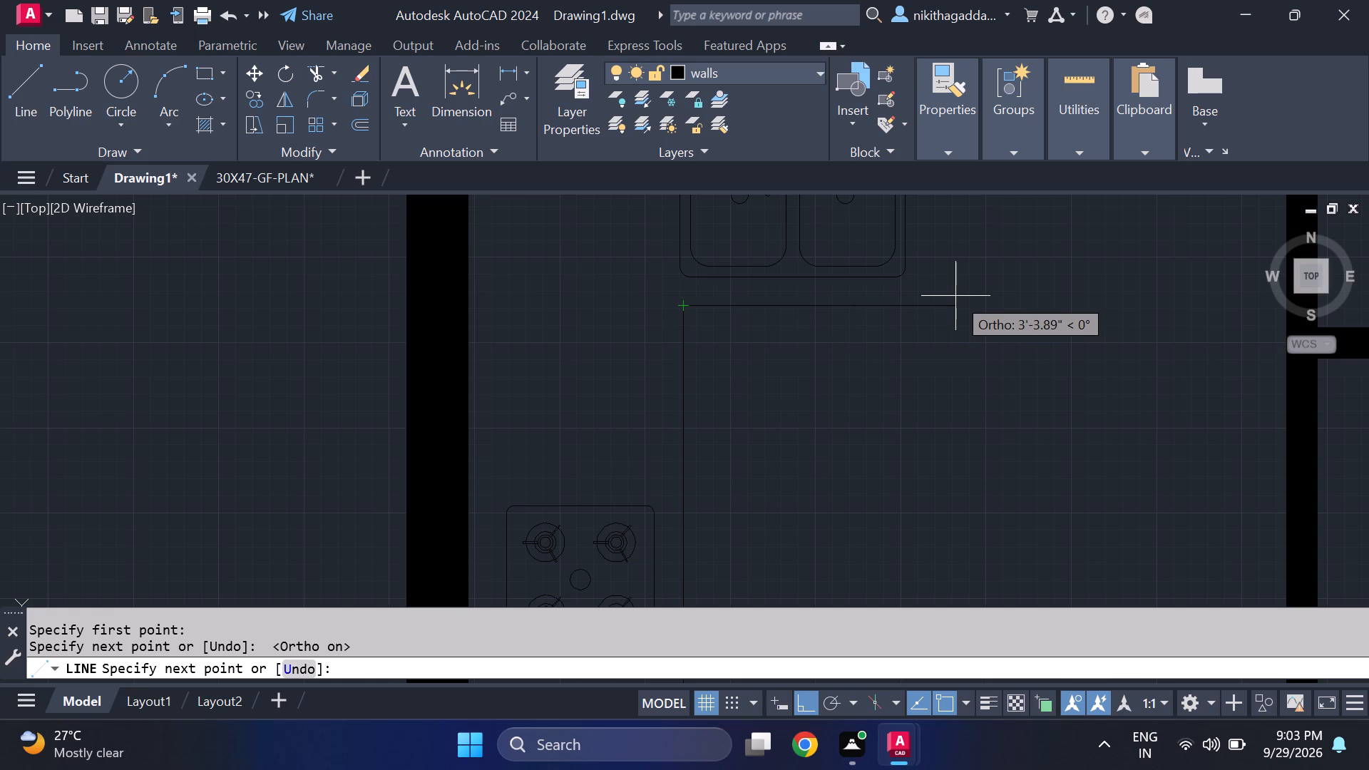
middle_drag(955, 296, 915, 476)
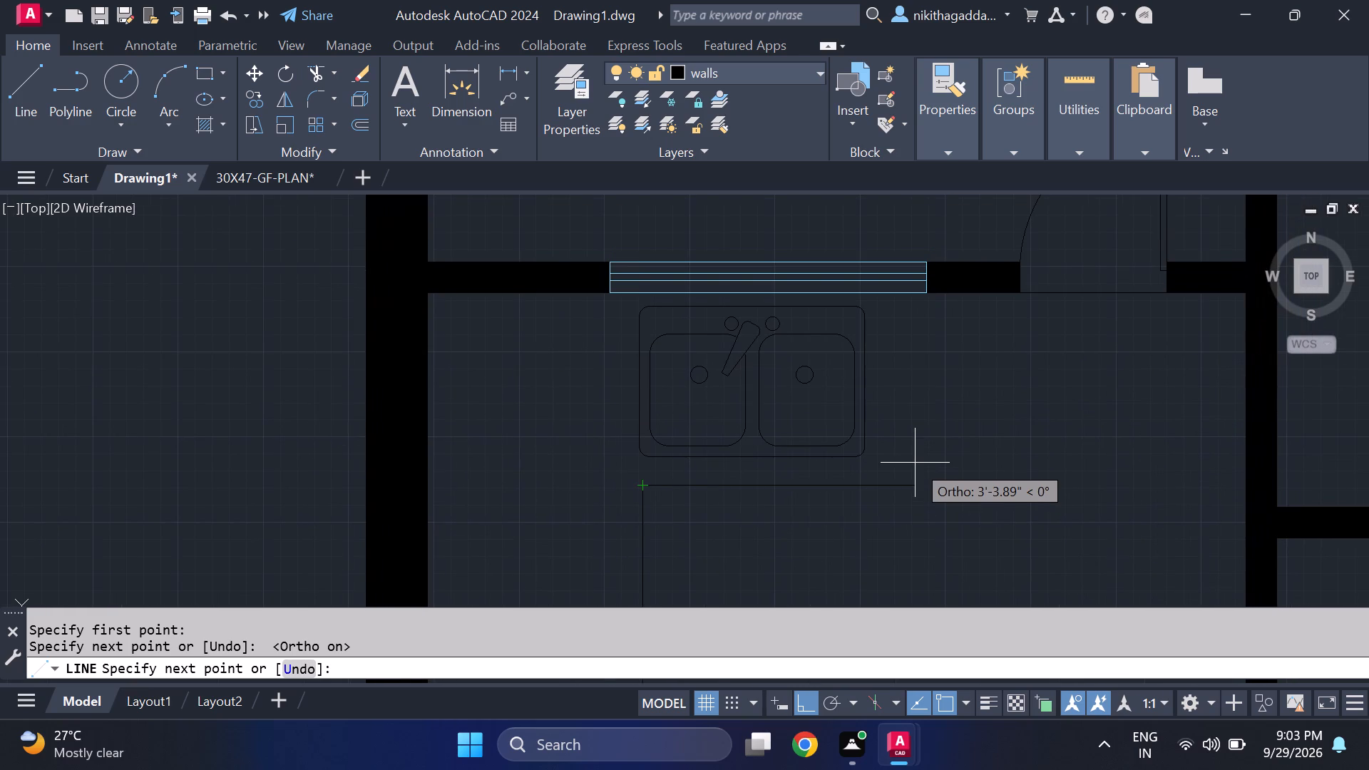
click(952, 464)
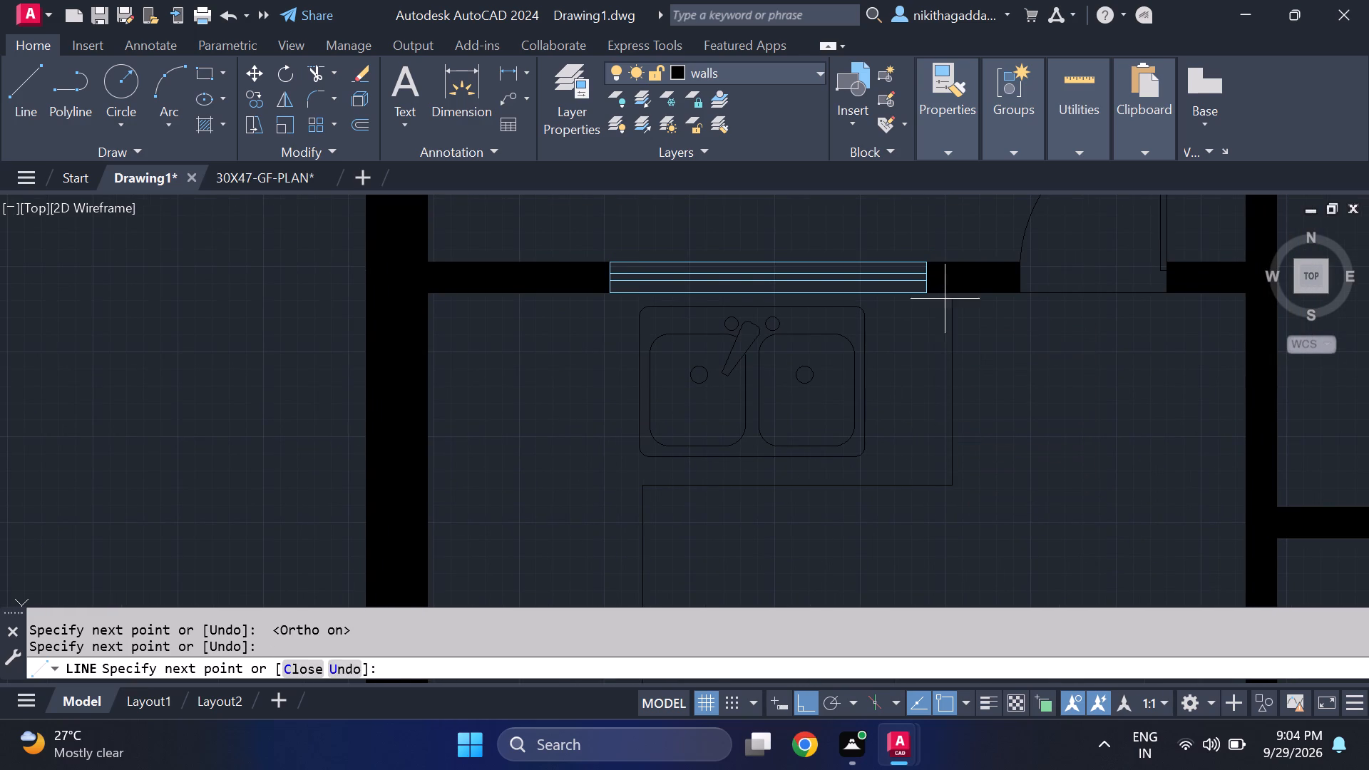
click(948, 292)
scroll(1025, 453, down, 5)
key(Escape)
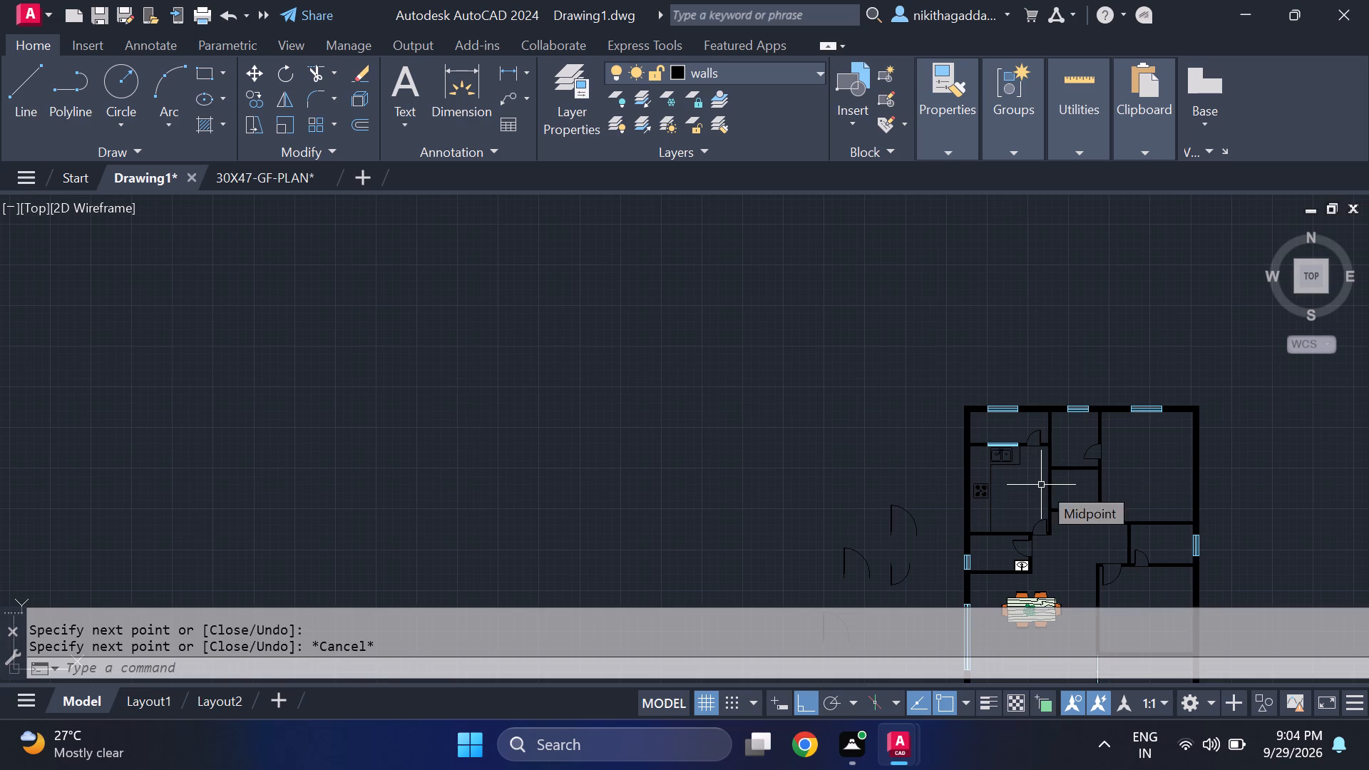
Hatch the kitchen counter around the sink and stove with the solid 99,100,102 grey fill.
scroll(1040, 505, up, 2)
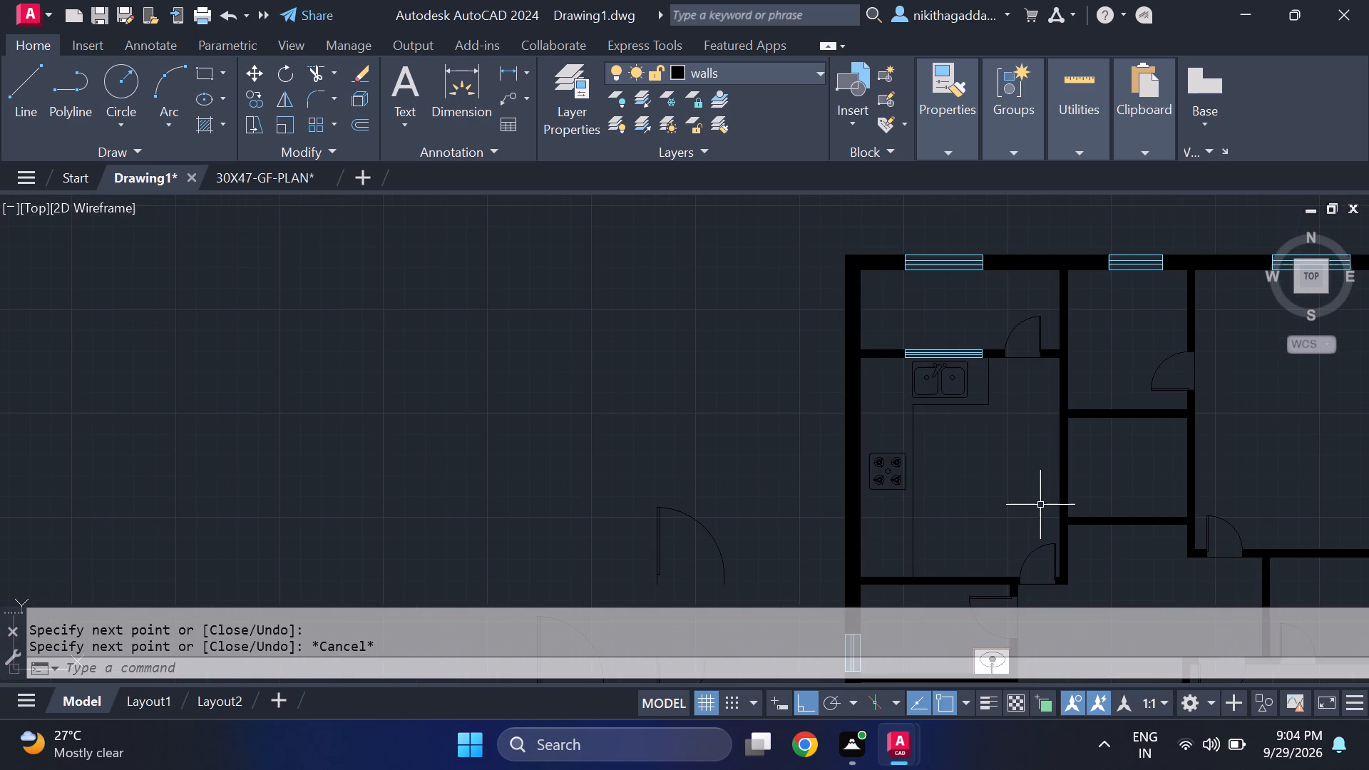
text(hatch)
key(Return)
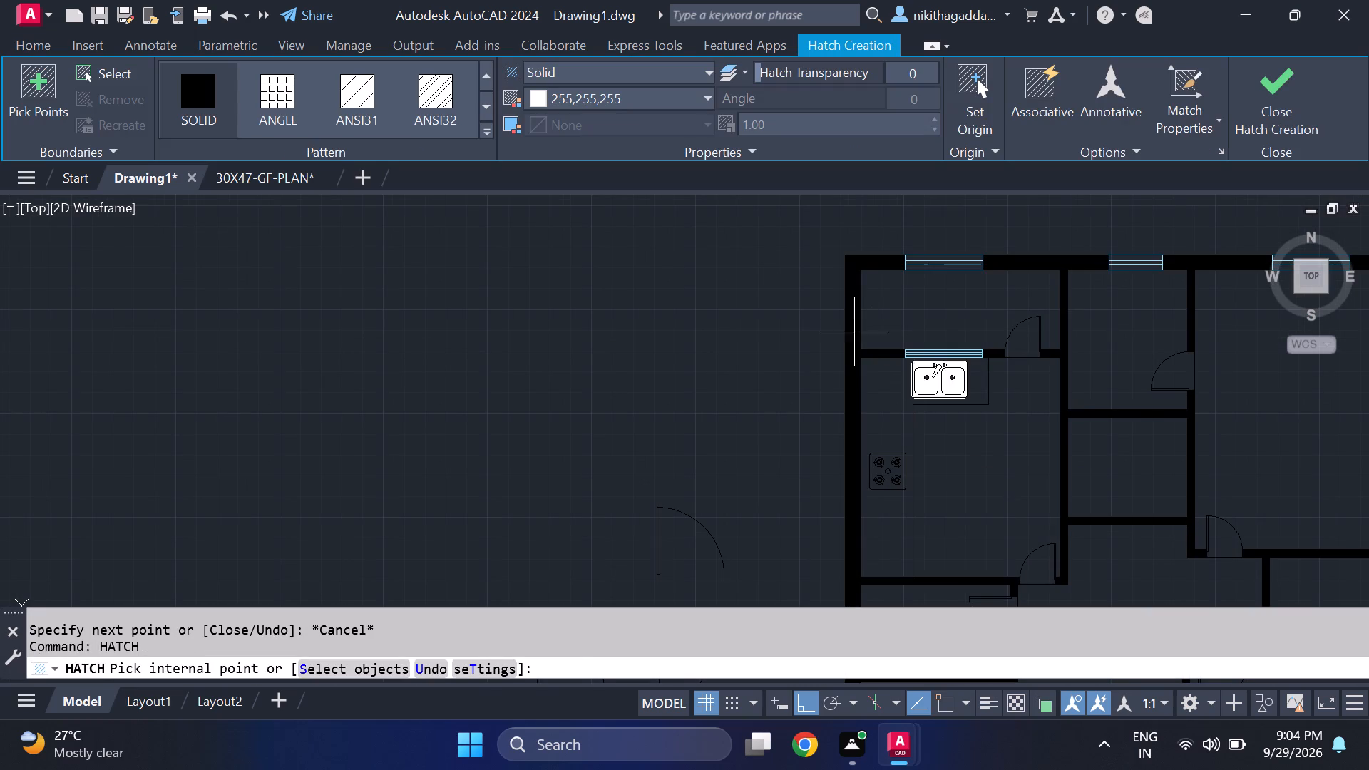
click(660, 98)
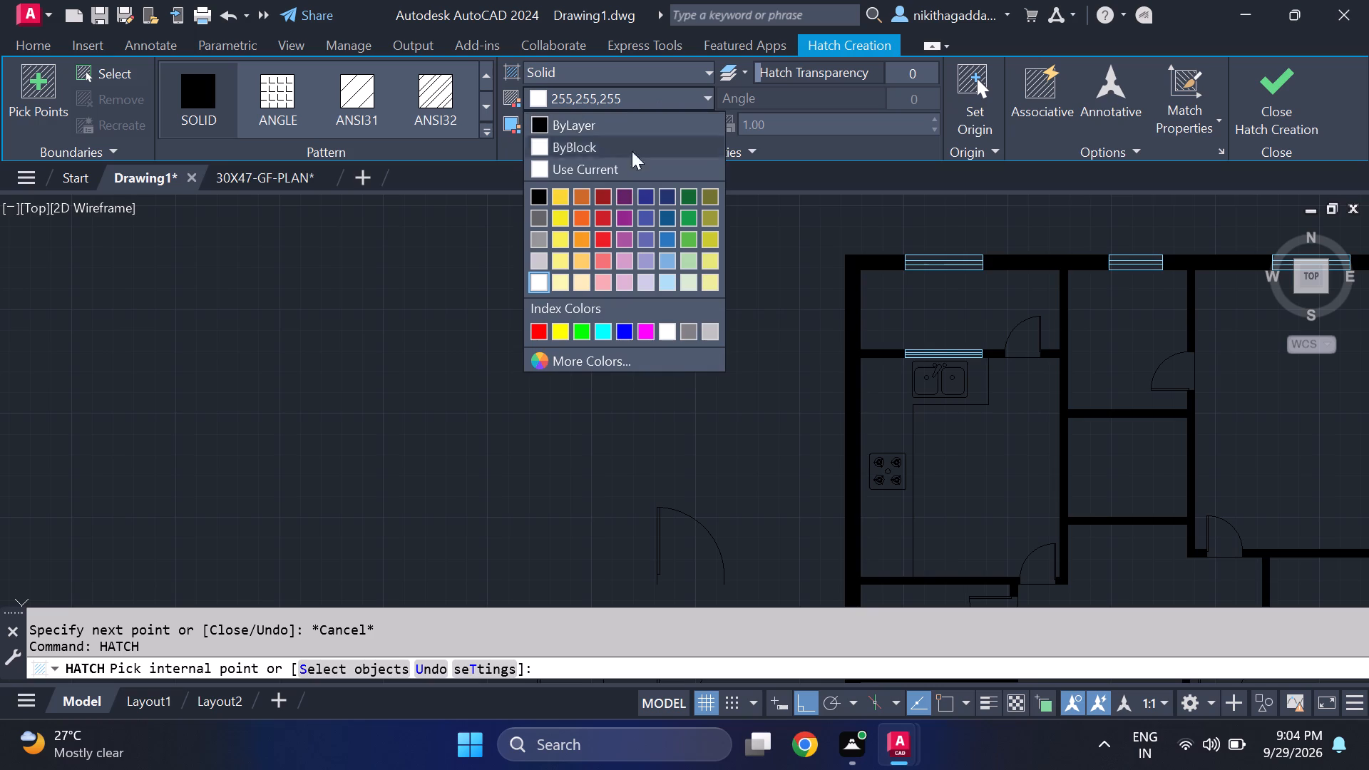
click(533, 222)
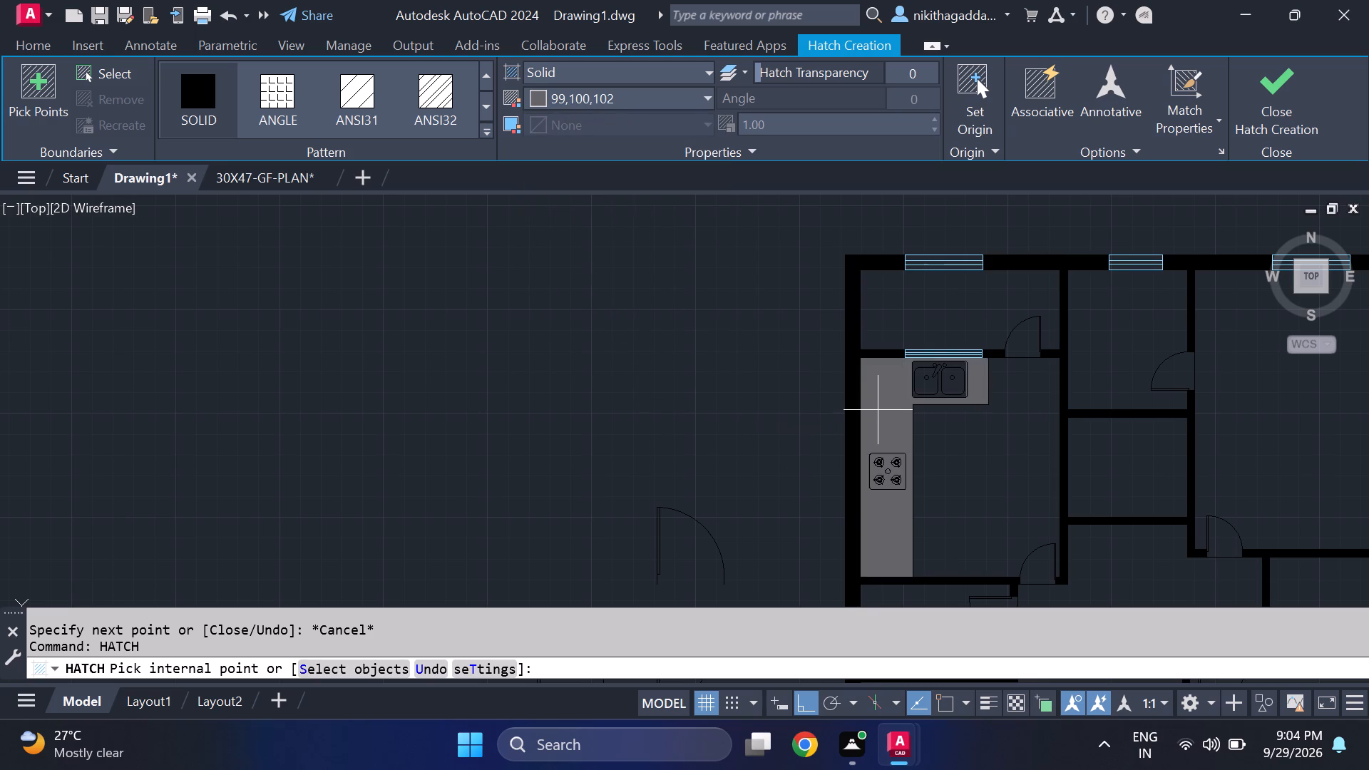
click(879, 410)
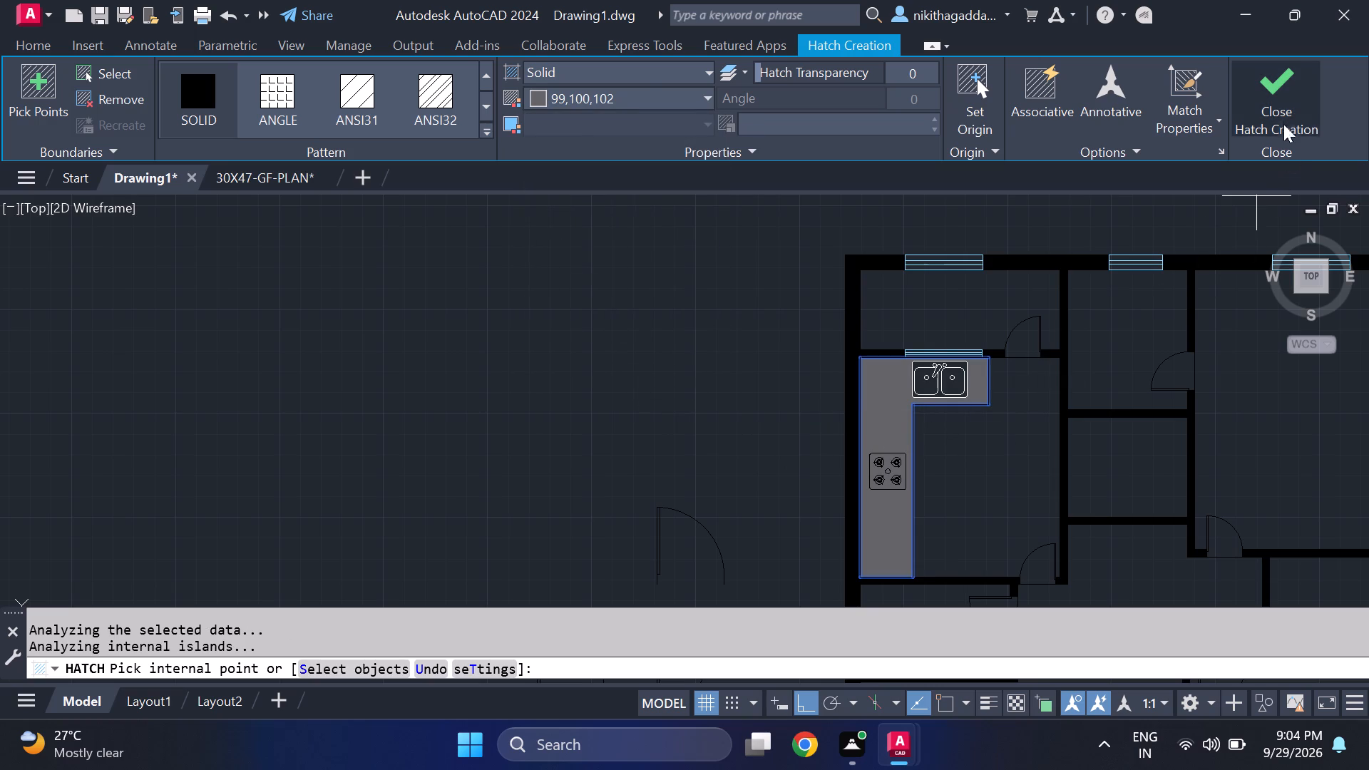
click(1283, 120)
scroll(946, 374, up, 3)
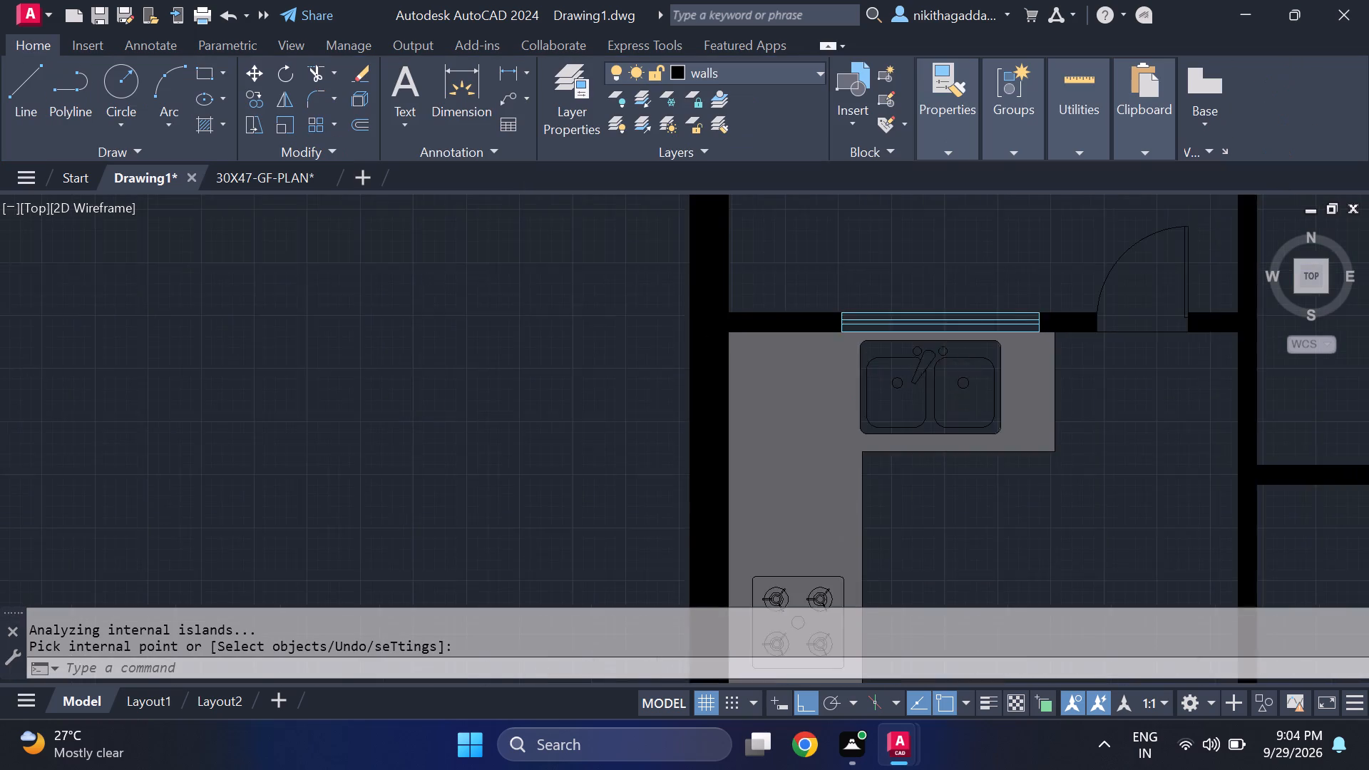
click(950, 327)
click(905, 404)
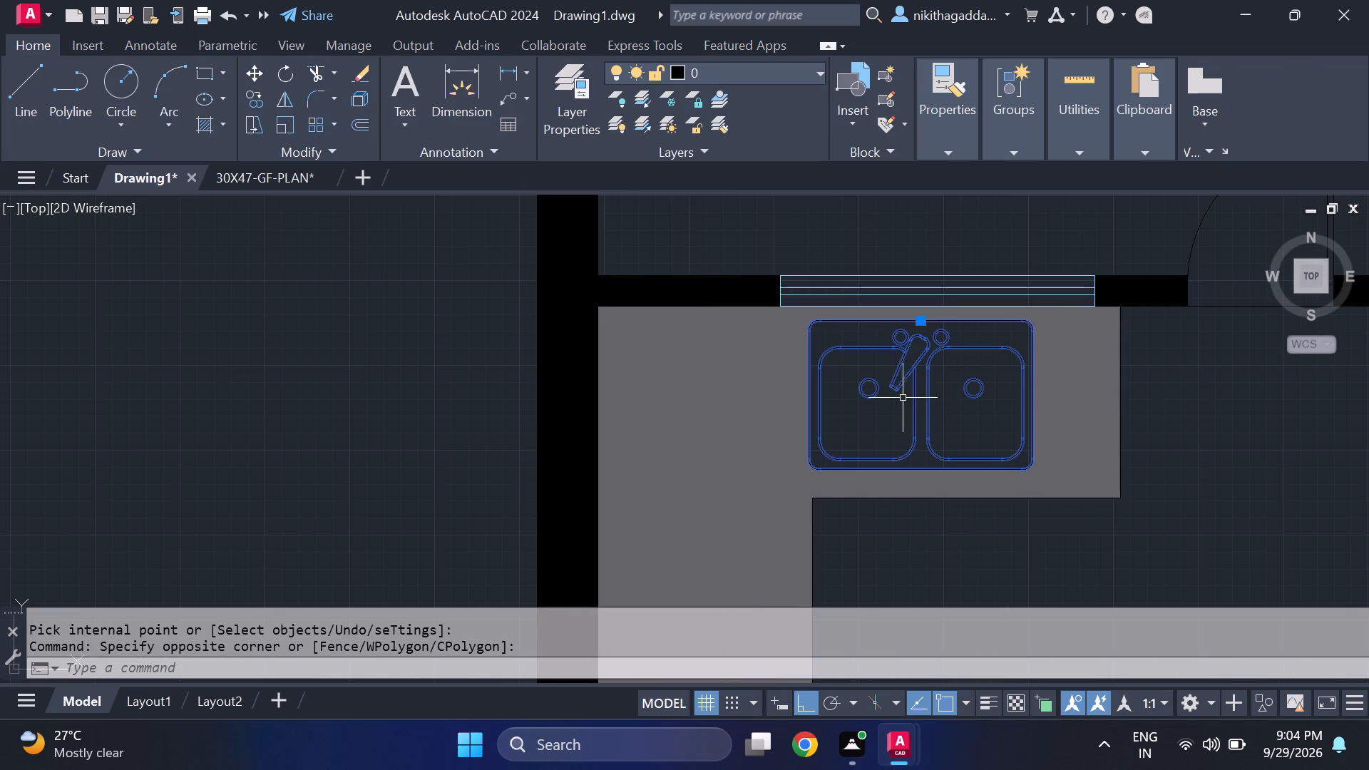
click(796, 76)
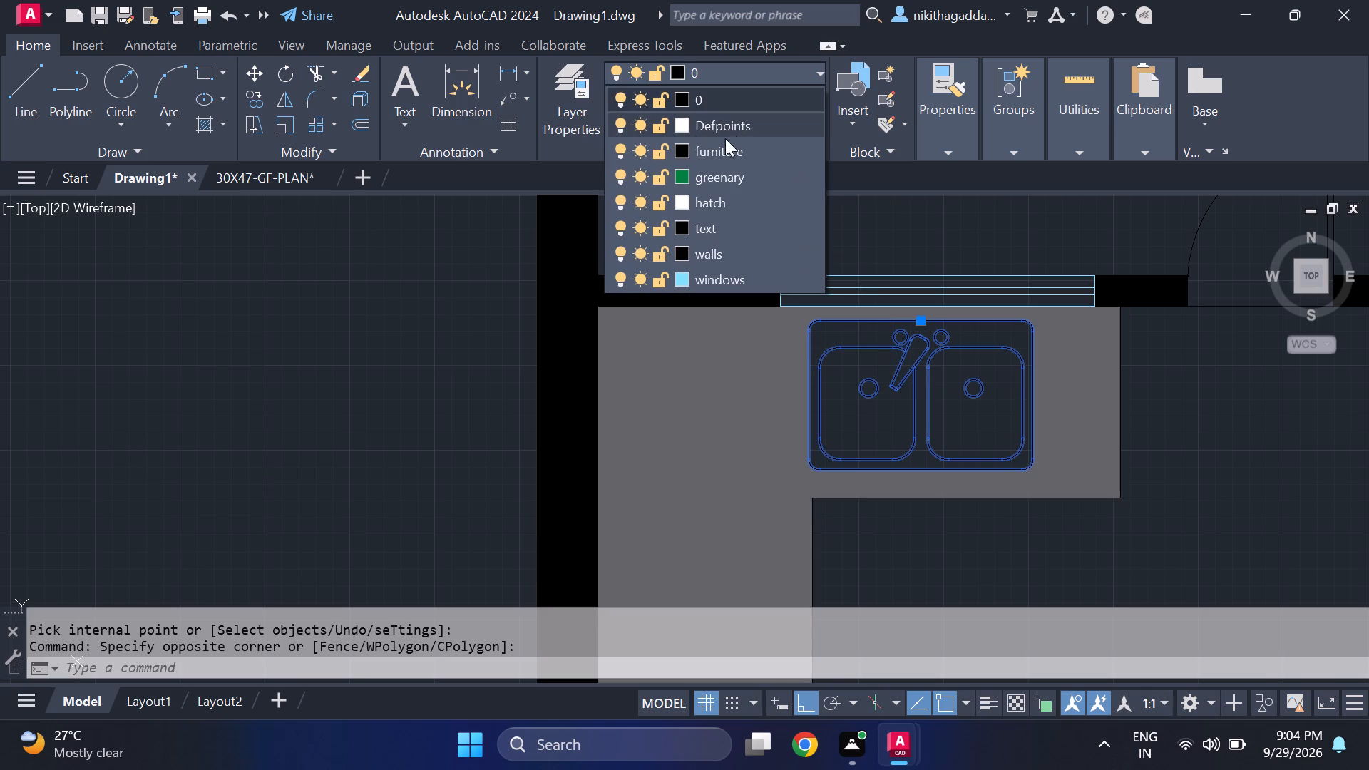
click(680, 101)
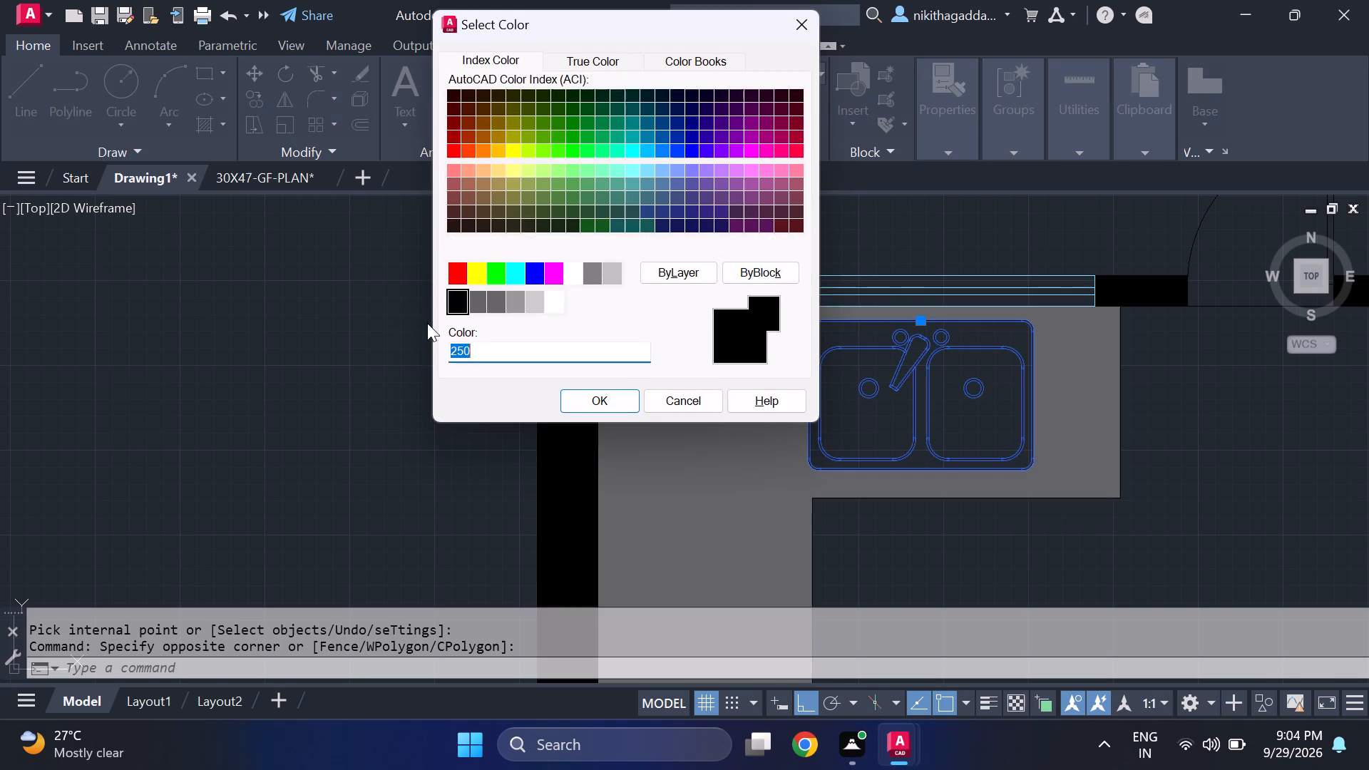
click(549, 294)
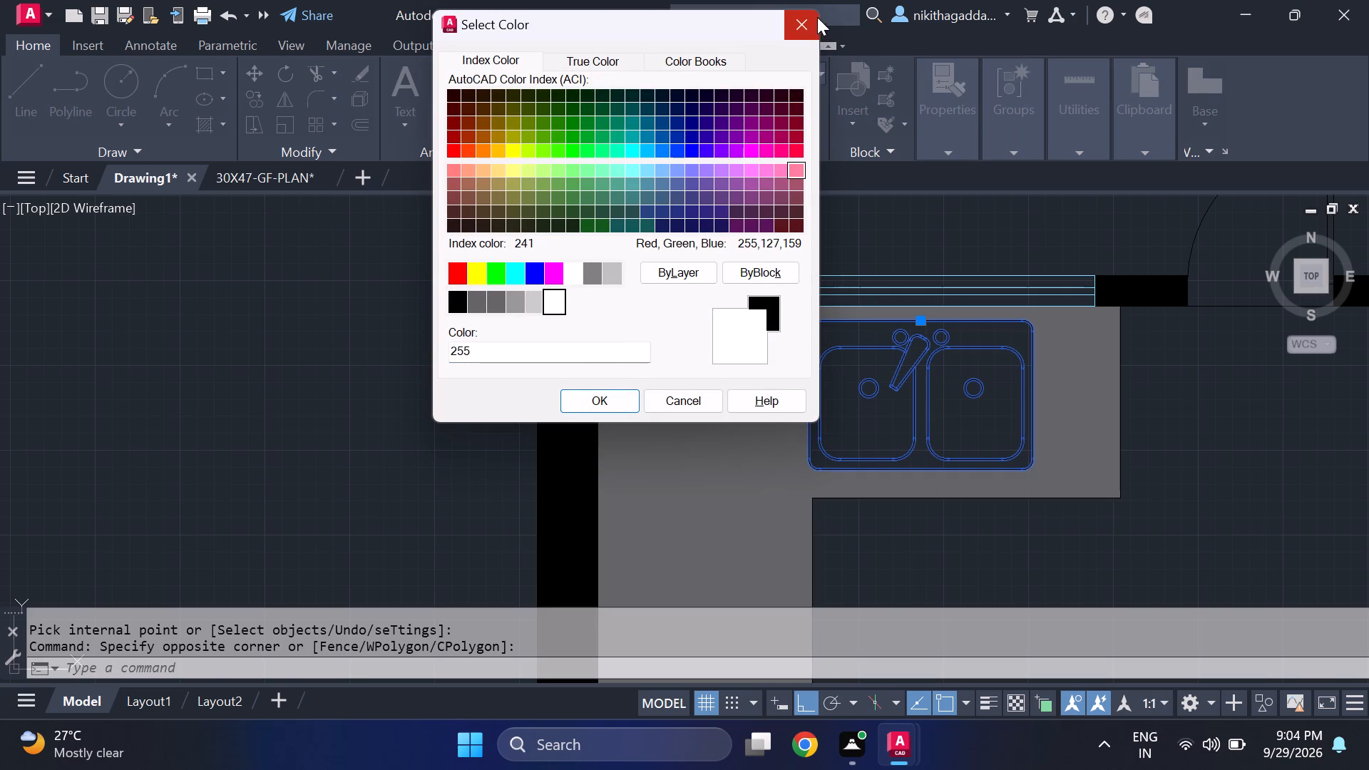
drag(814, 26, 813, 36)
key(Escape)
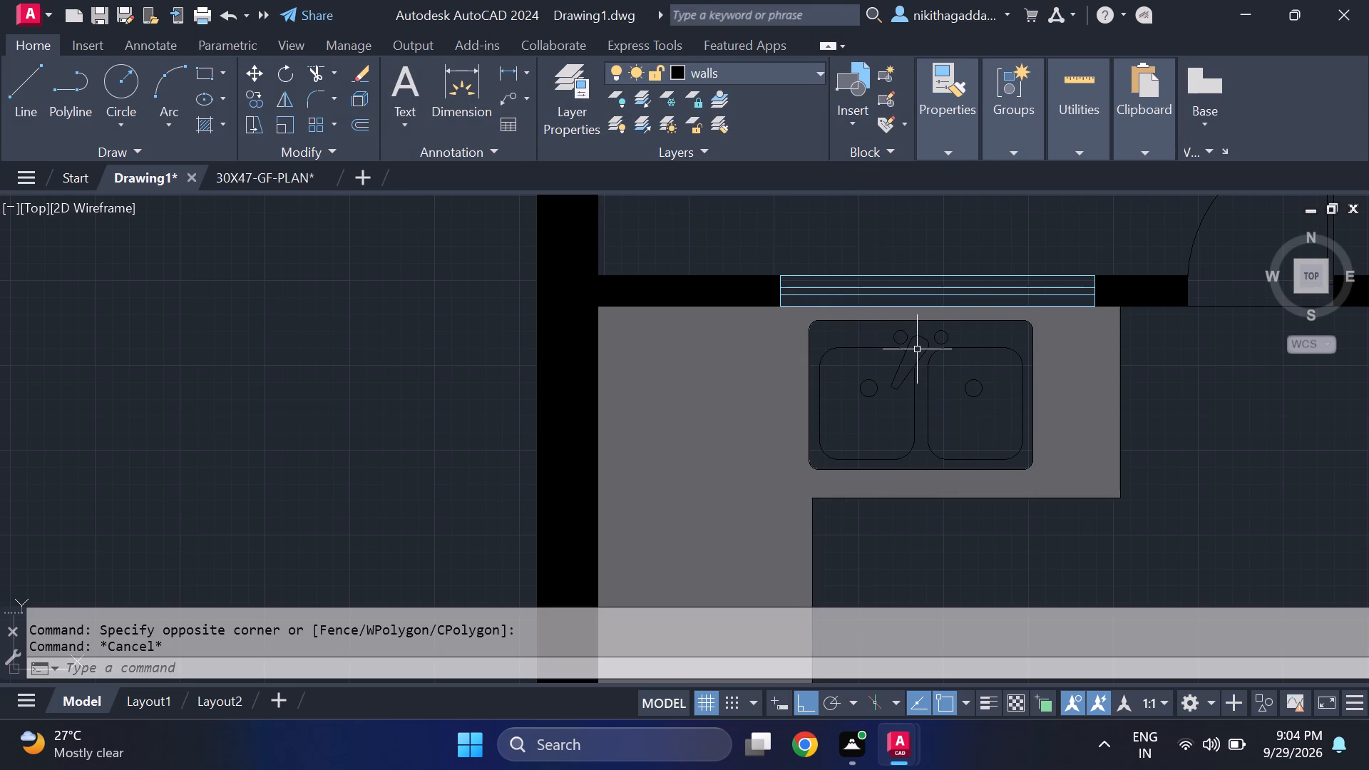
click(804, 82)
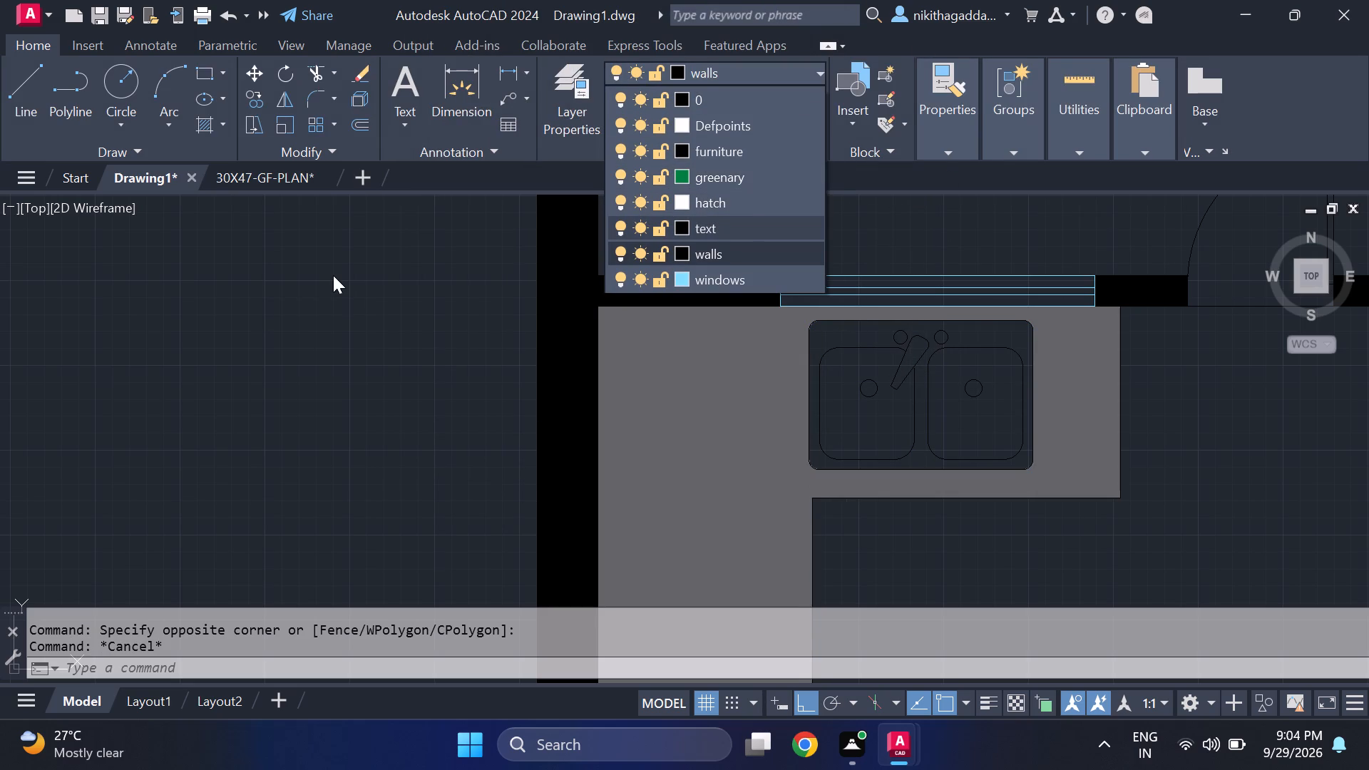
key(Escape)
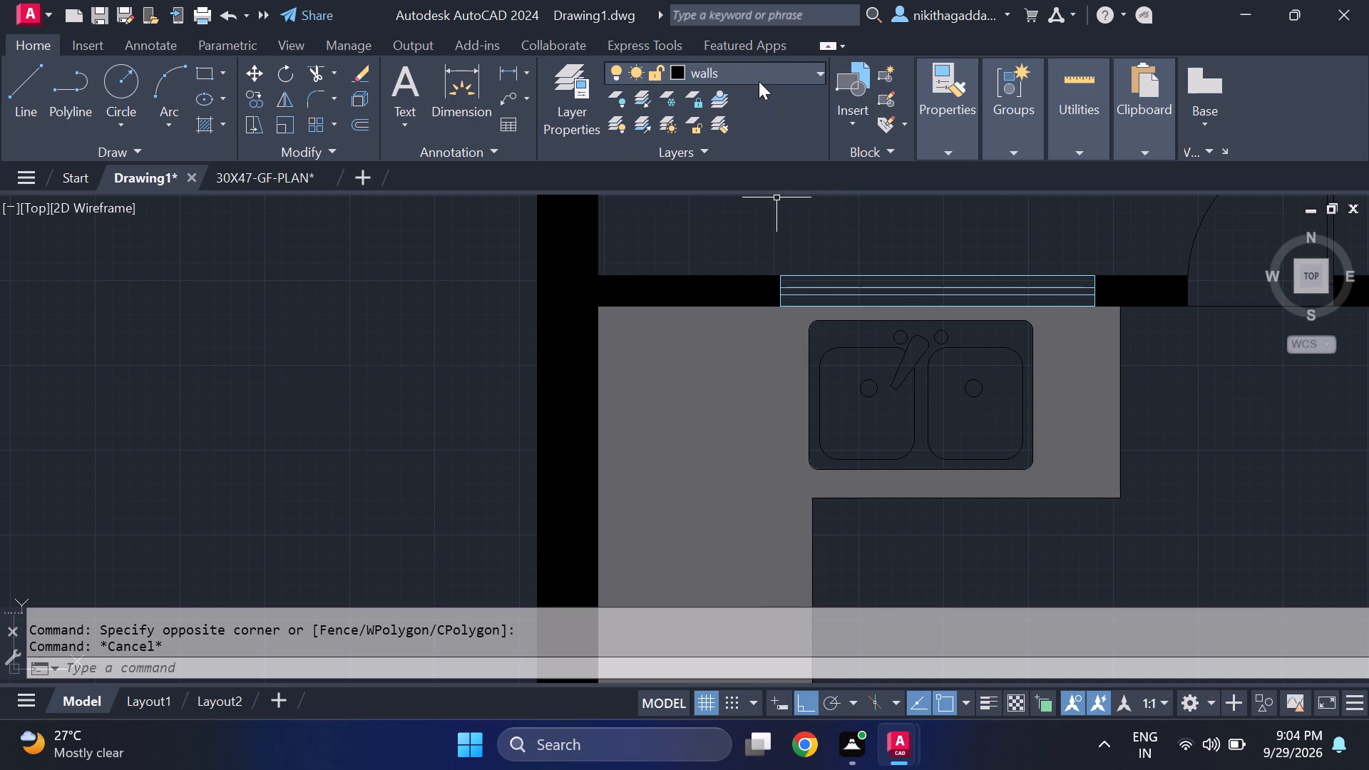
Make hatch the current layer and insert the recent 15PSNK10 double sink block outside the house, beside the kitchen.
text(tp)
key(Return)
click(801, 68)
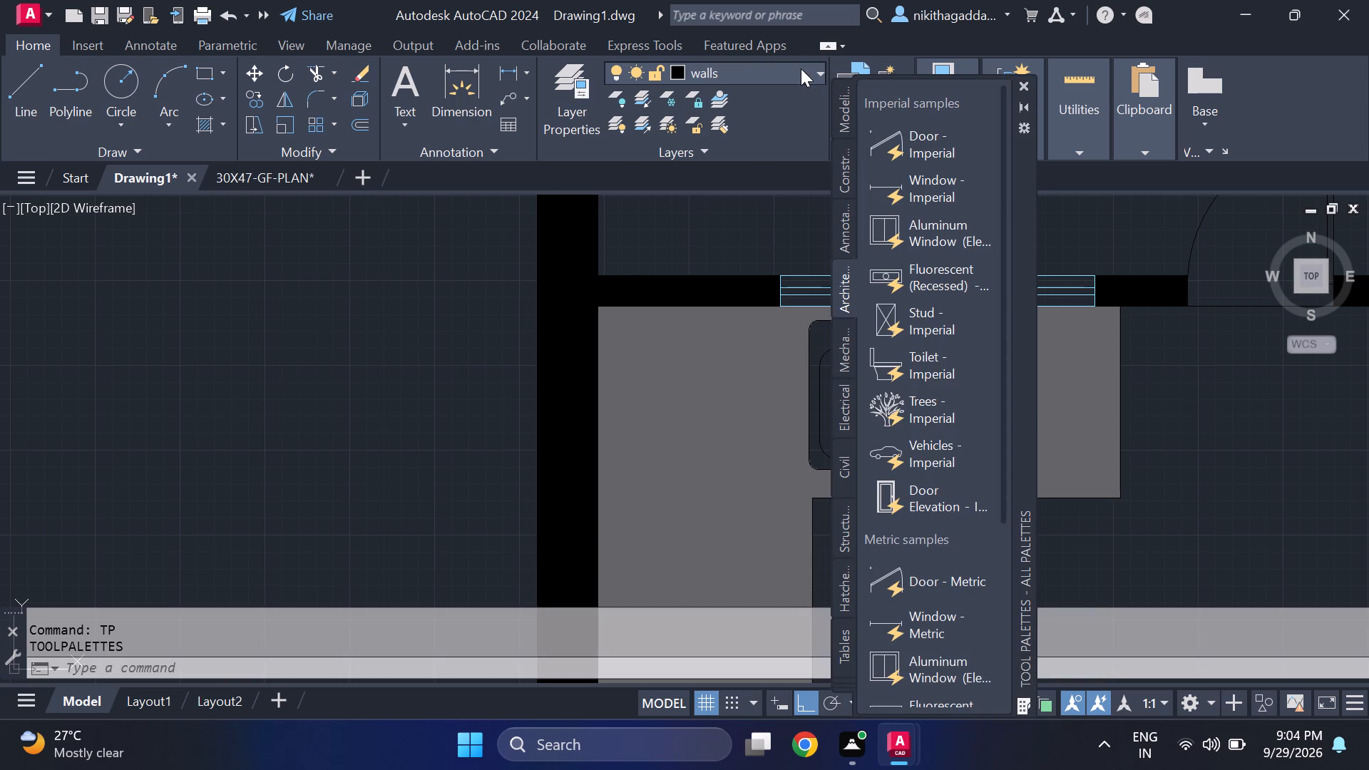
click(726, 202)
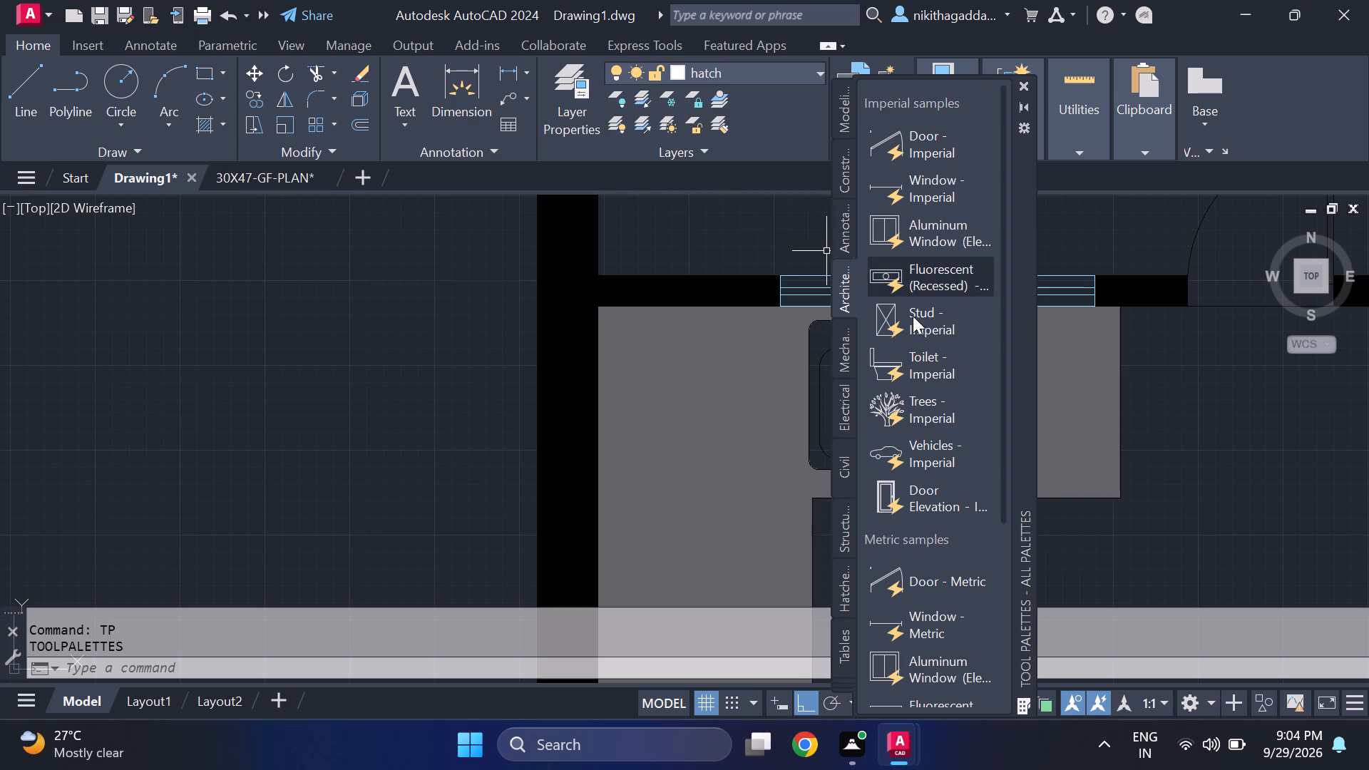
click(1024, 88)
key(i)
key(Return)
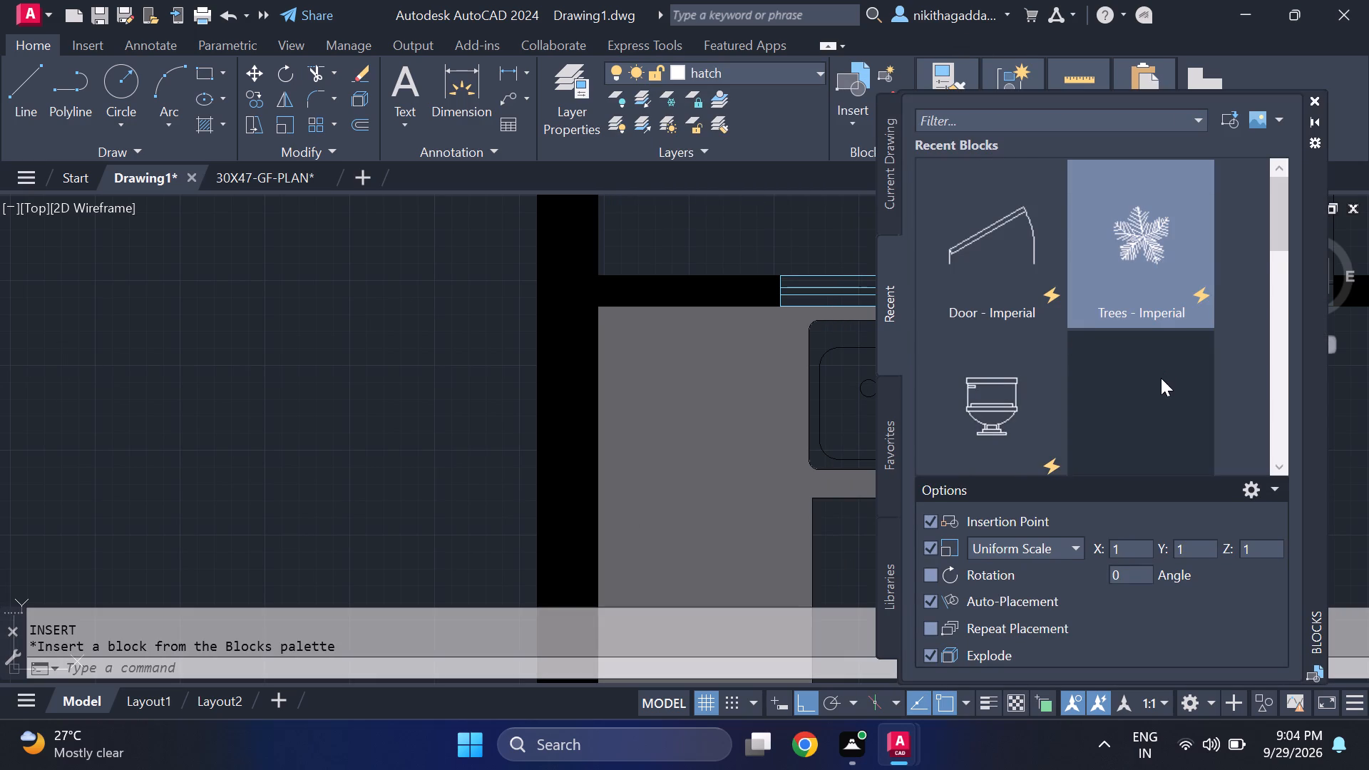
scroll(1159, 380, down, 3)
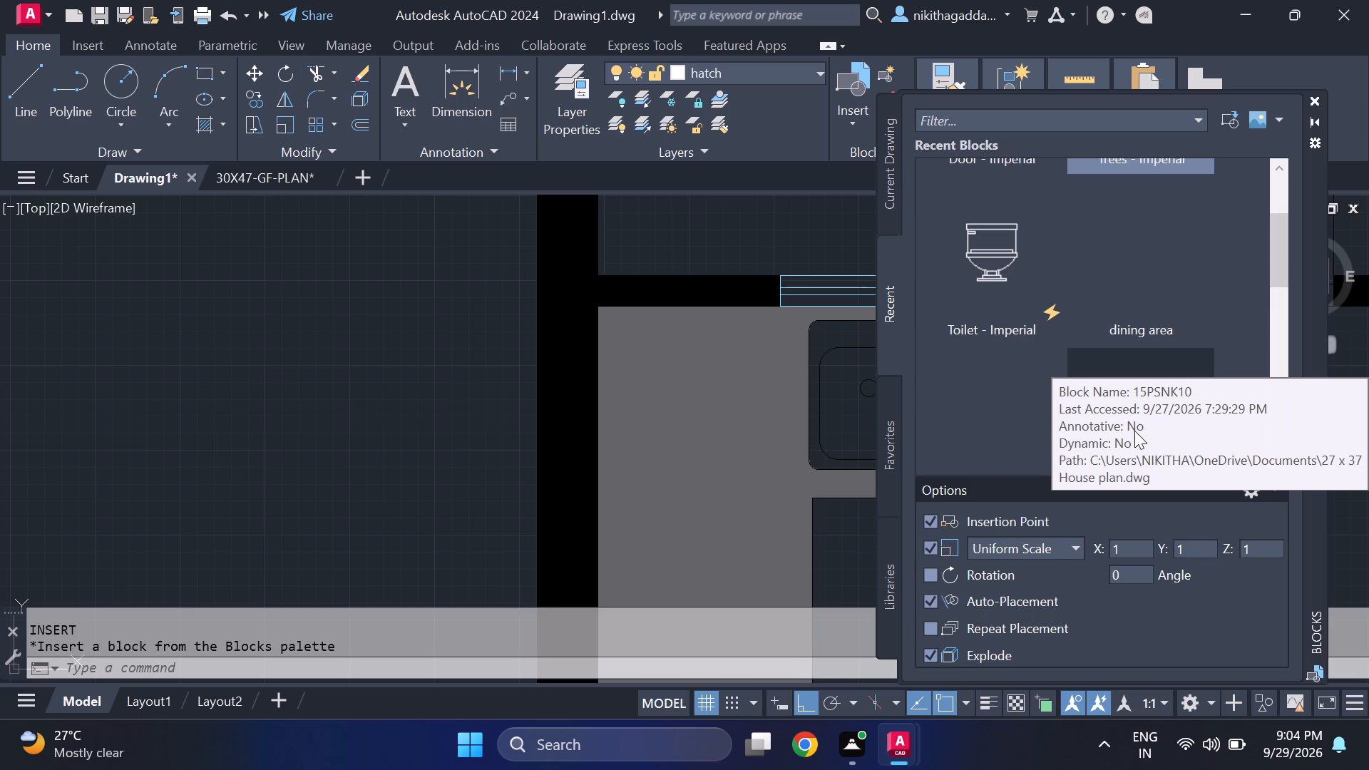
drag(1141, 368, 242, 477)
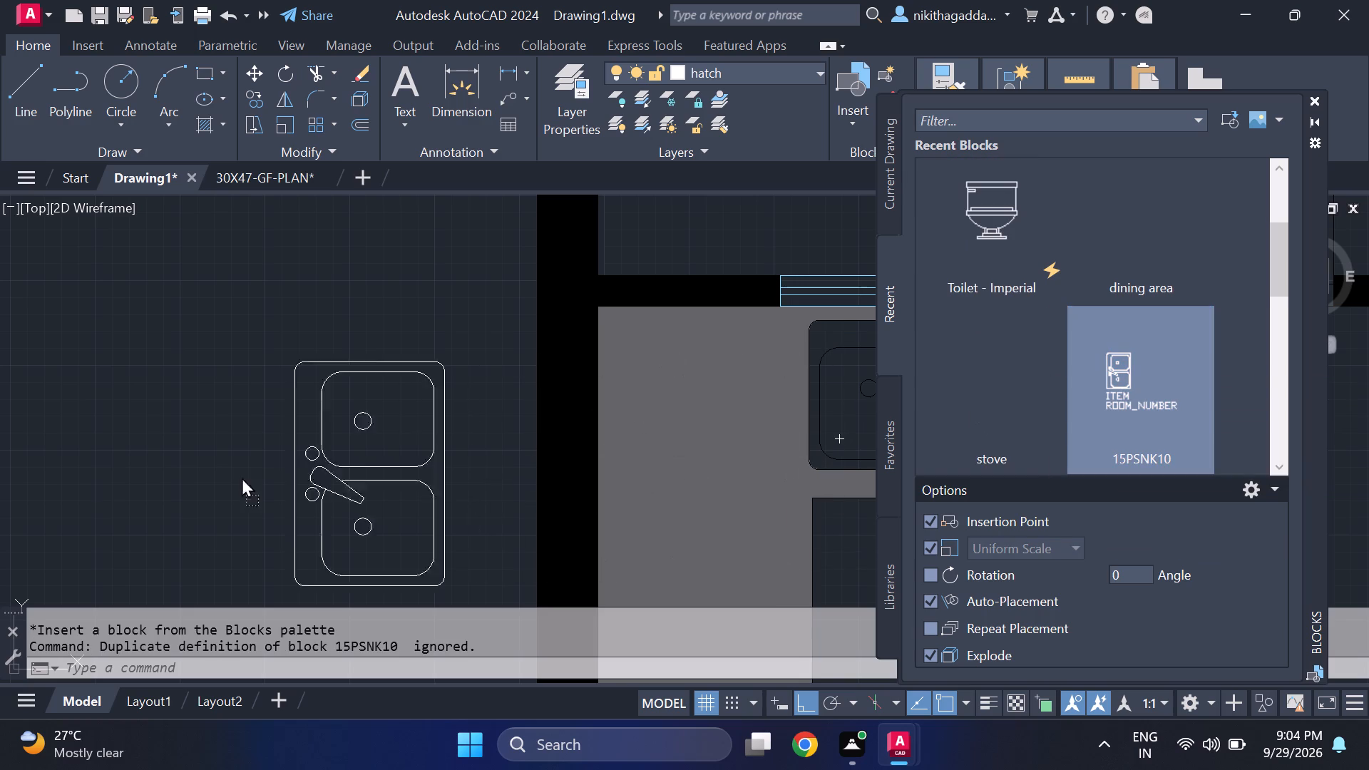
drag(242, 477, 227, 476)
click(1316, 96)
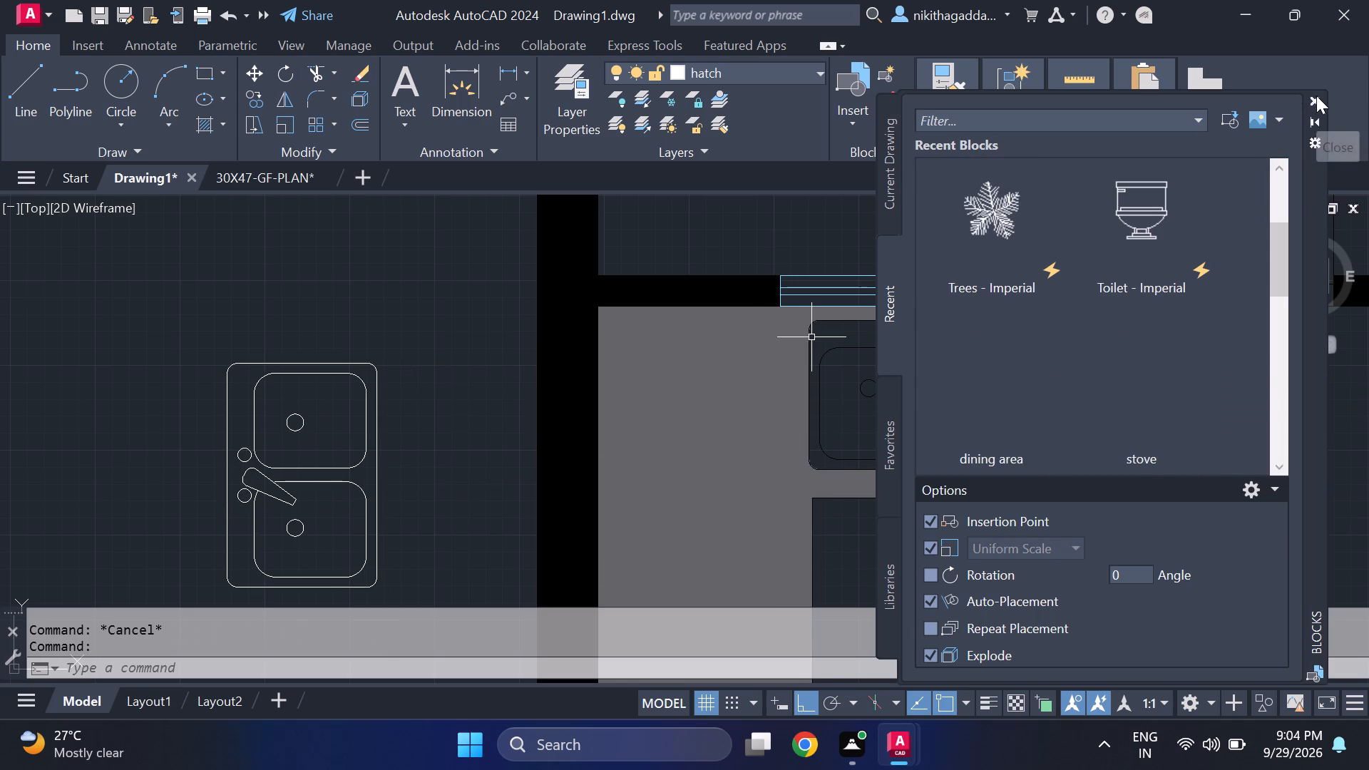
Rotate the loose double sink 90° clockwise about the midpoint of its tap-side edge.
drag(393, 334, 387, 343)
click(94, 523)
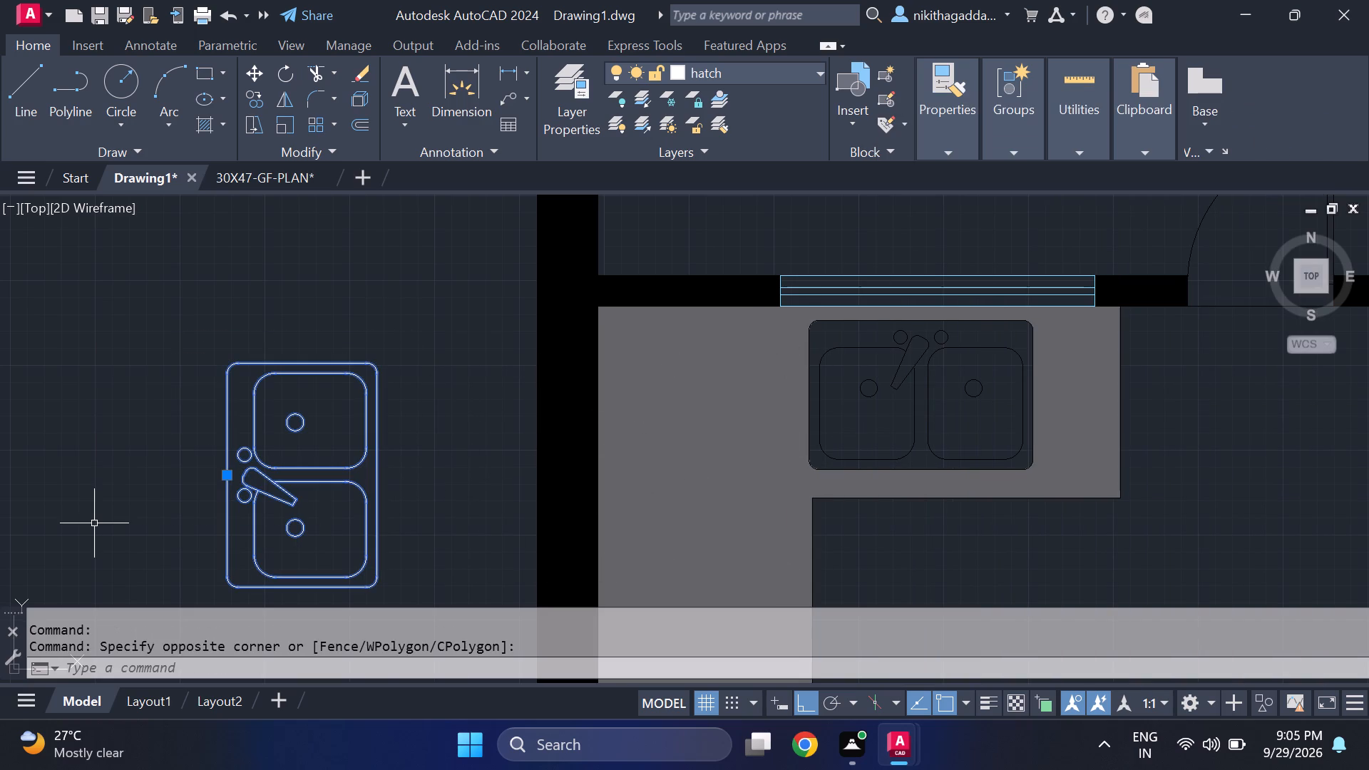
text(ro)
key(Return)
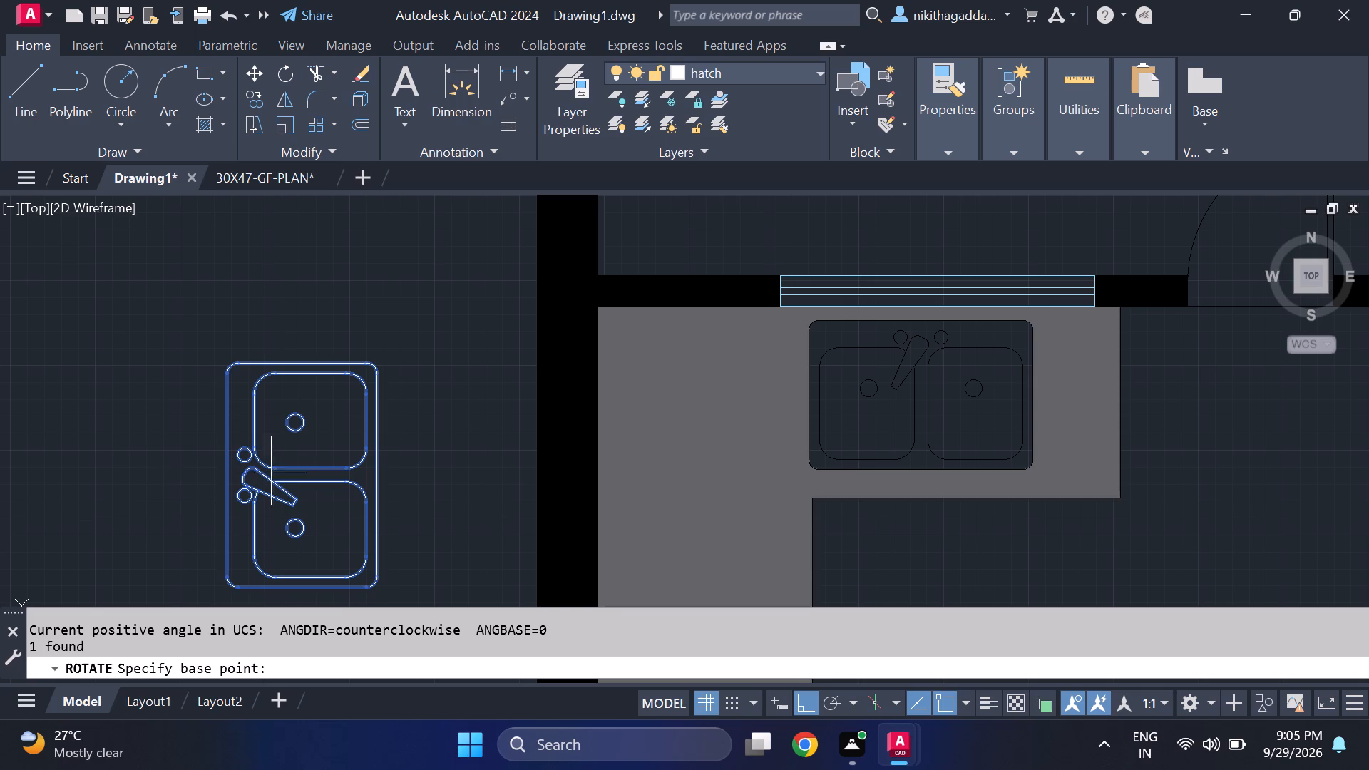
click(227, 466)
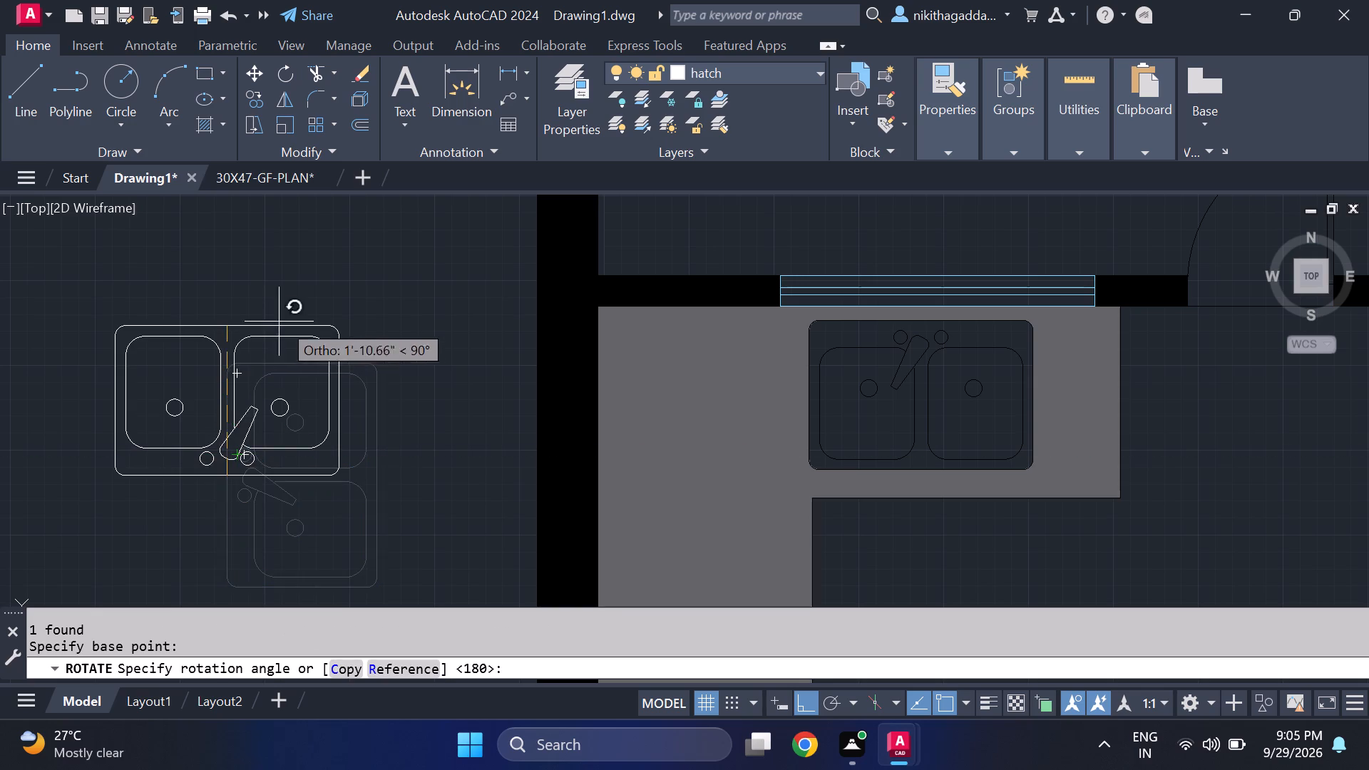
click(199, 543)
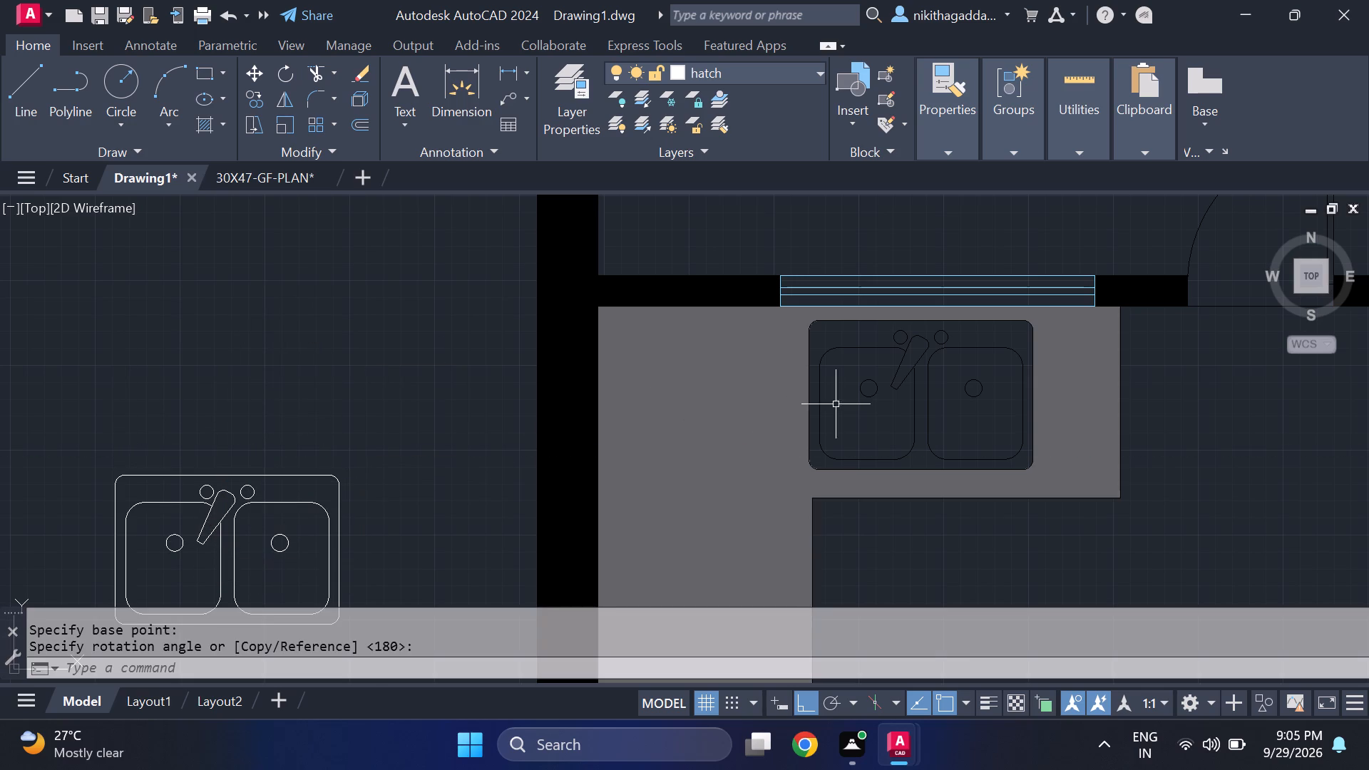
Delete the old black sink from the grey kitchen counter.
click(861, 388)
key(Delete)
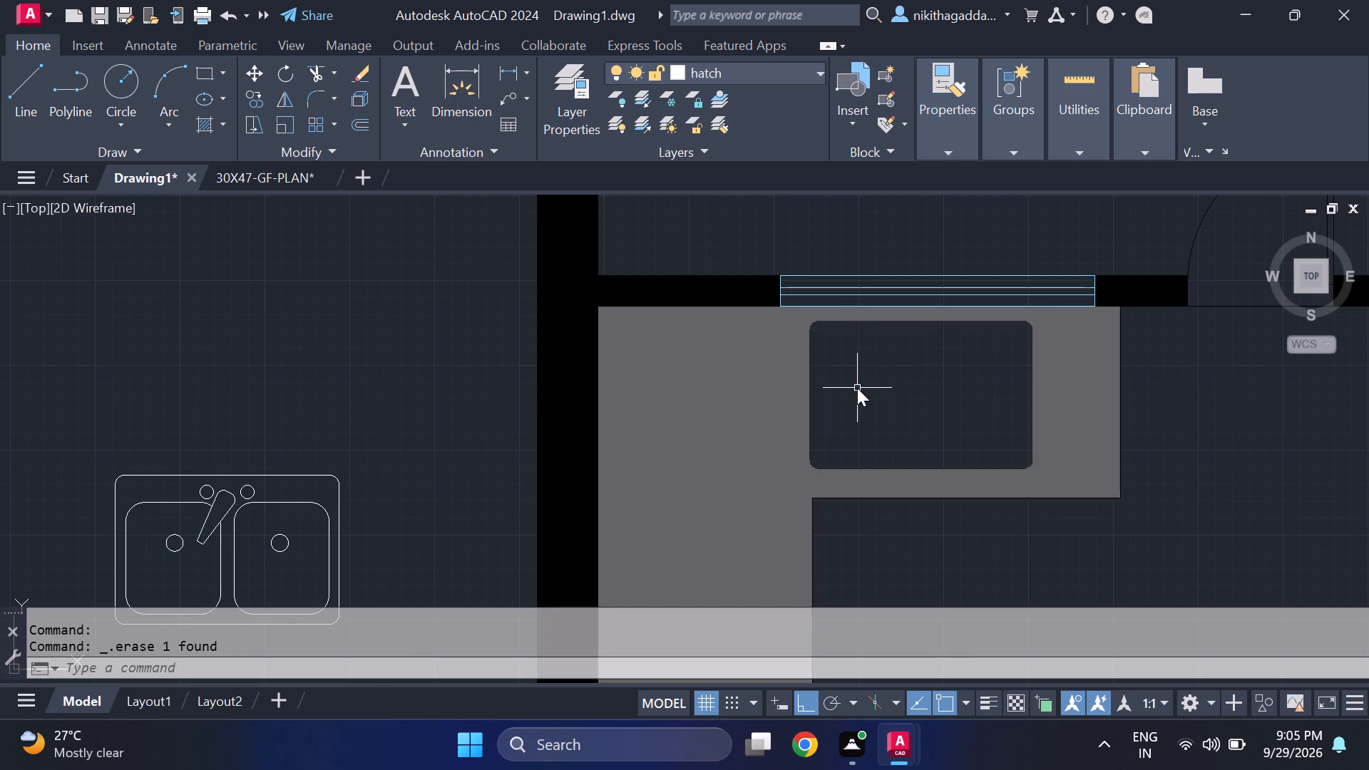
Move the loose double sink by its tap-side edge midpoint into the counter cutout below the kitchen window.
drag(337, 431, 331, 445)
click(135, 576)
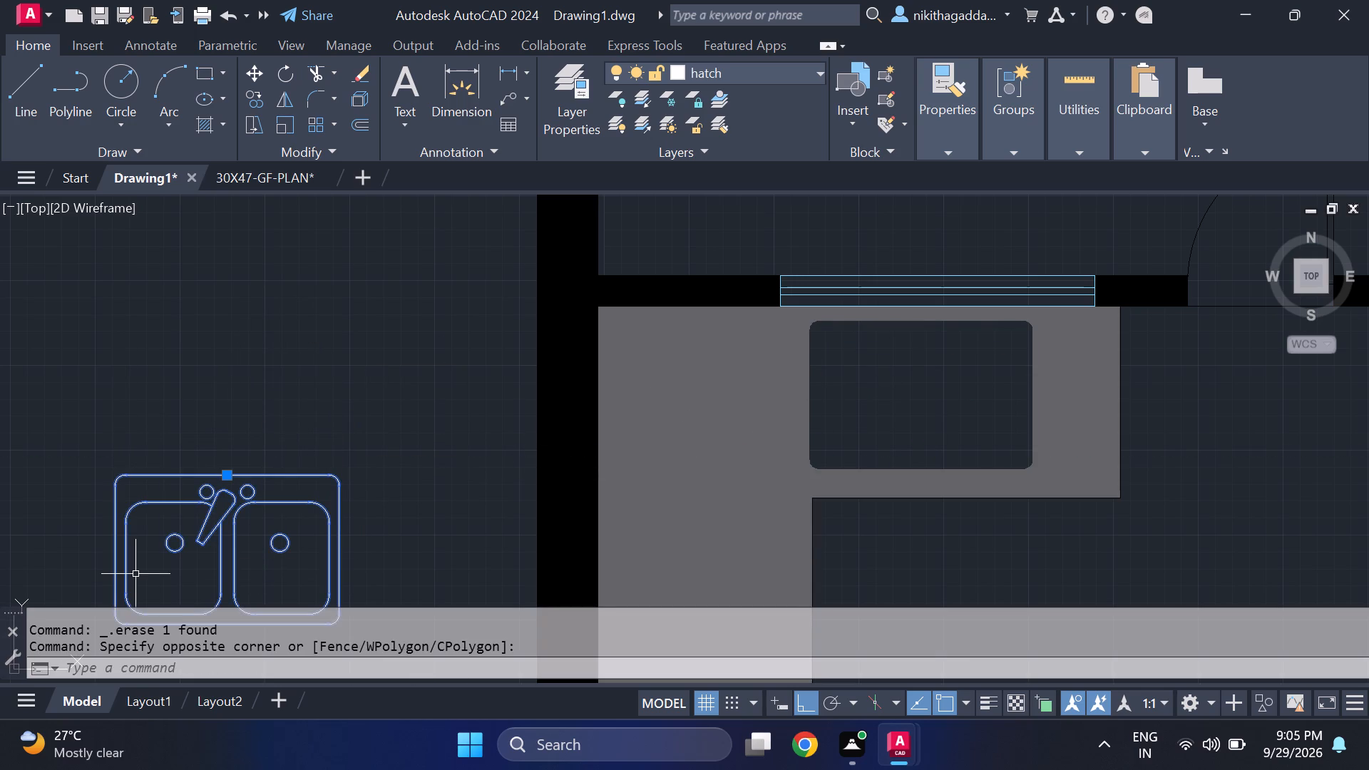
key(m)
key(Return)
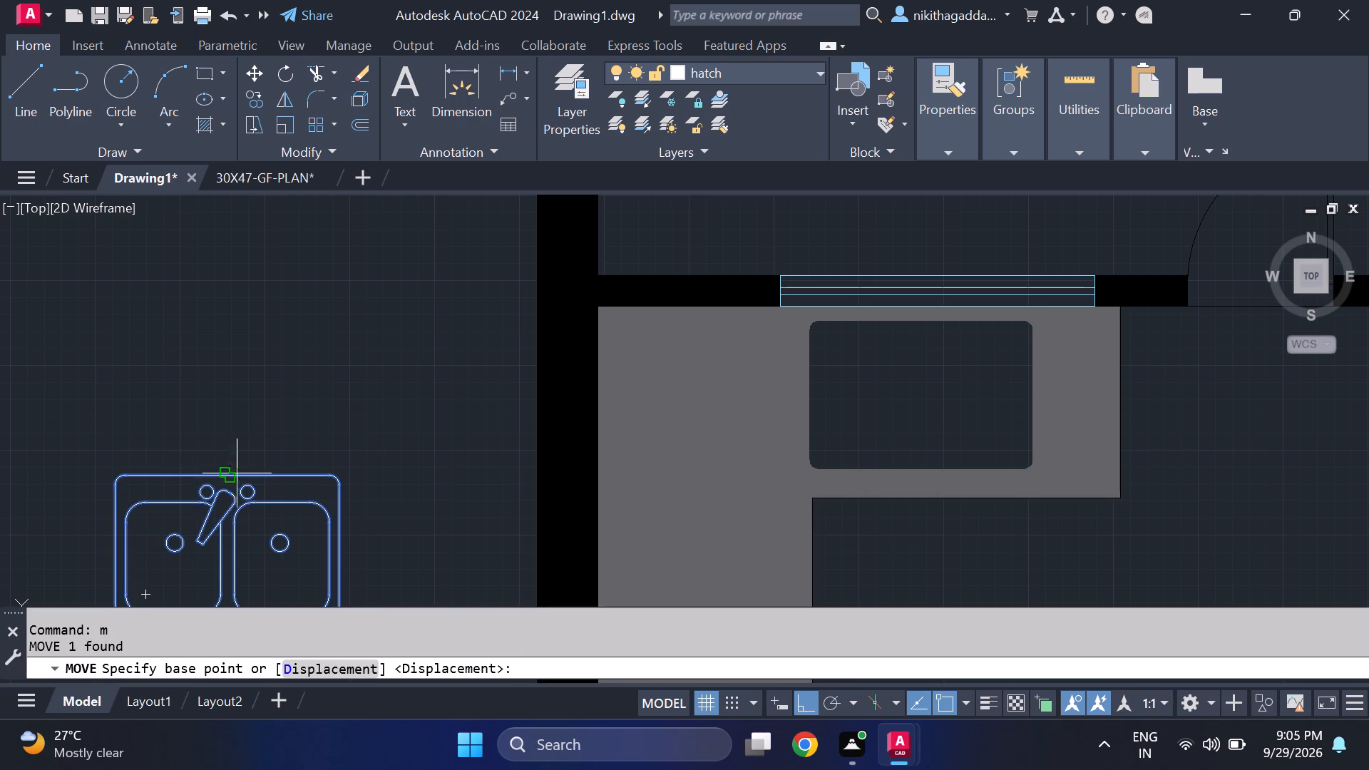
click(224, 471)
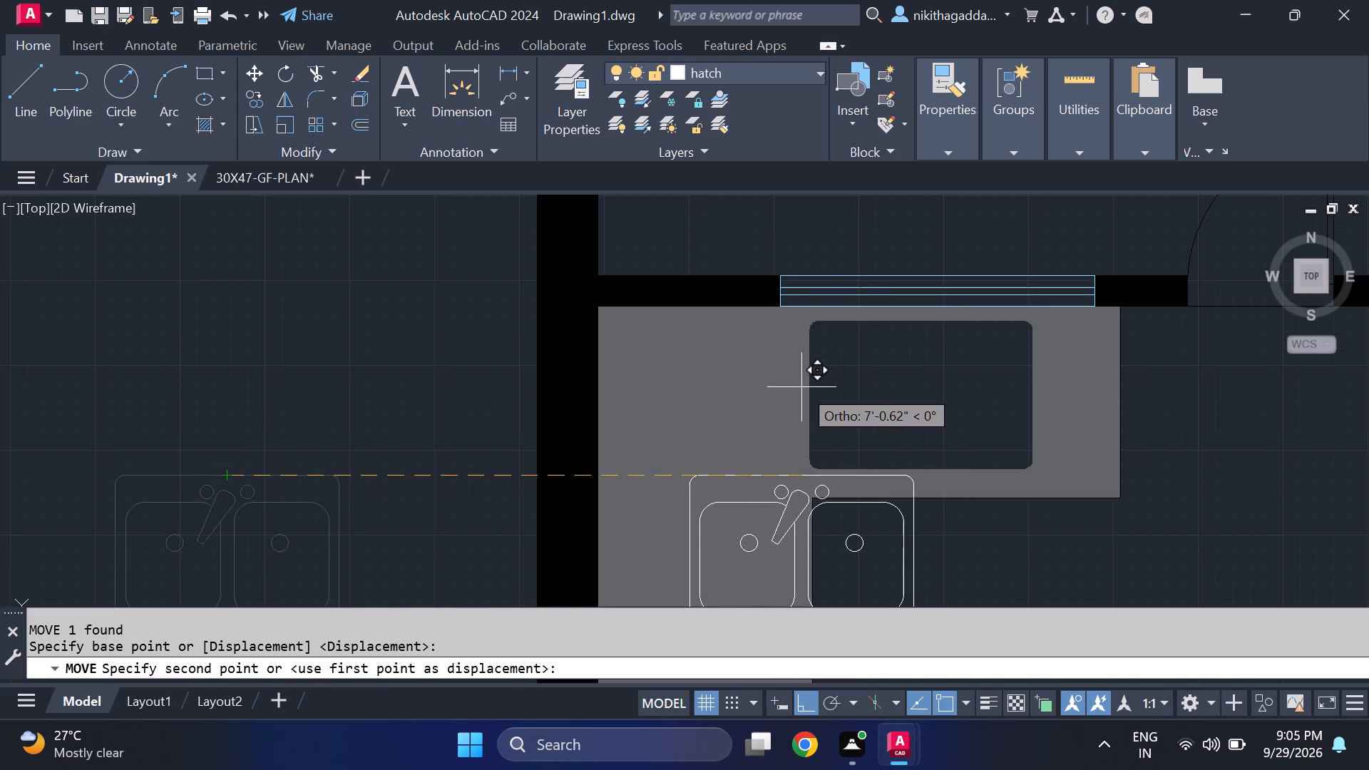
key(F8)
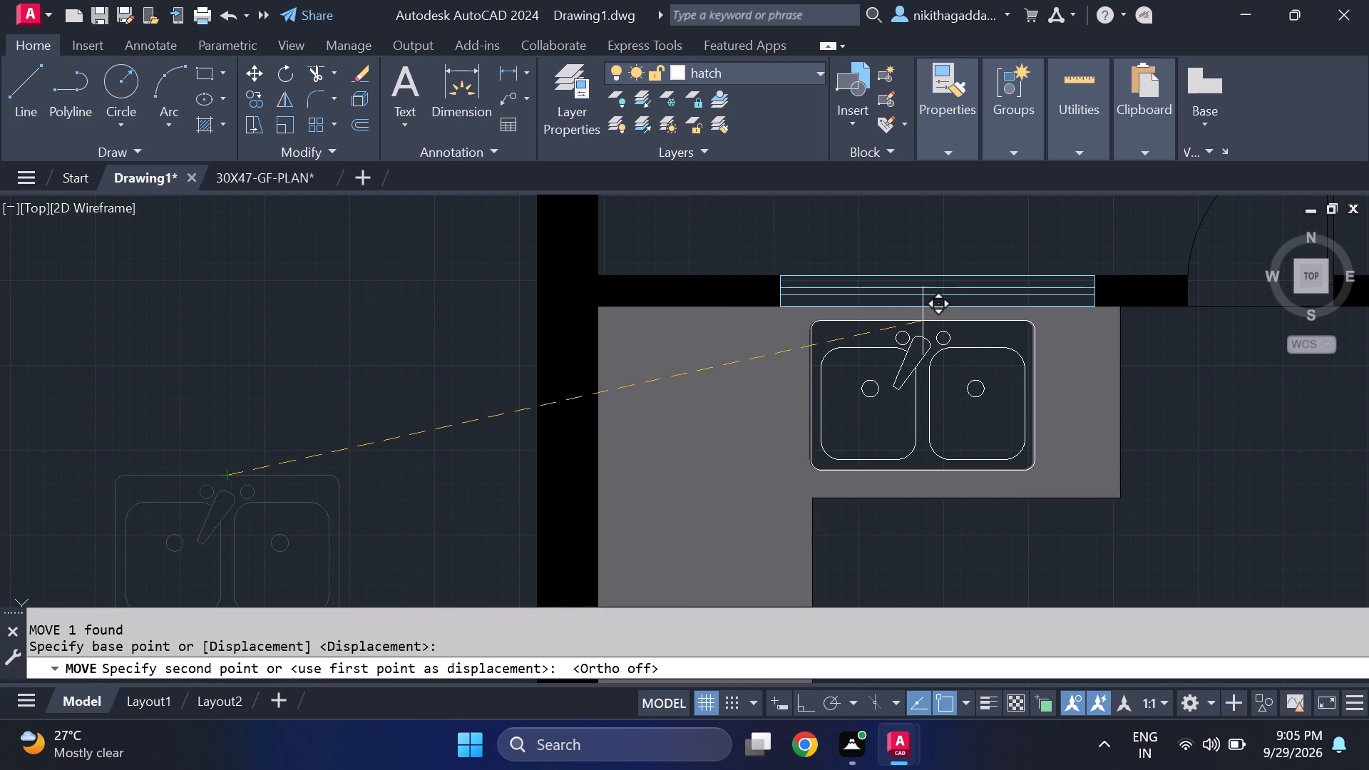
click(923, 321)
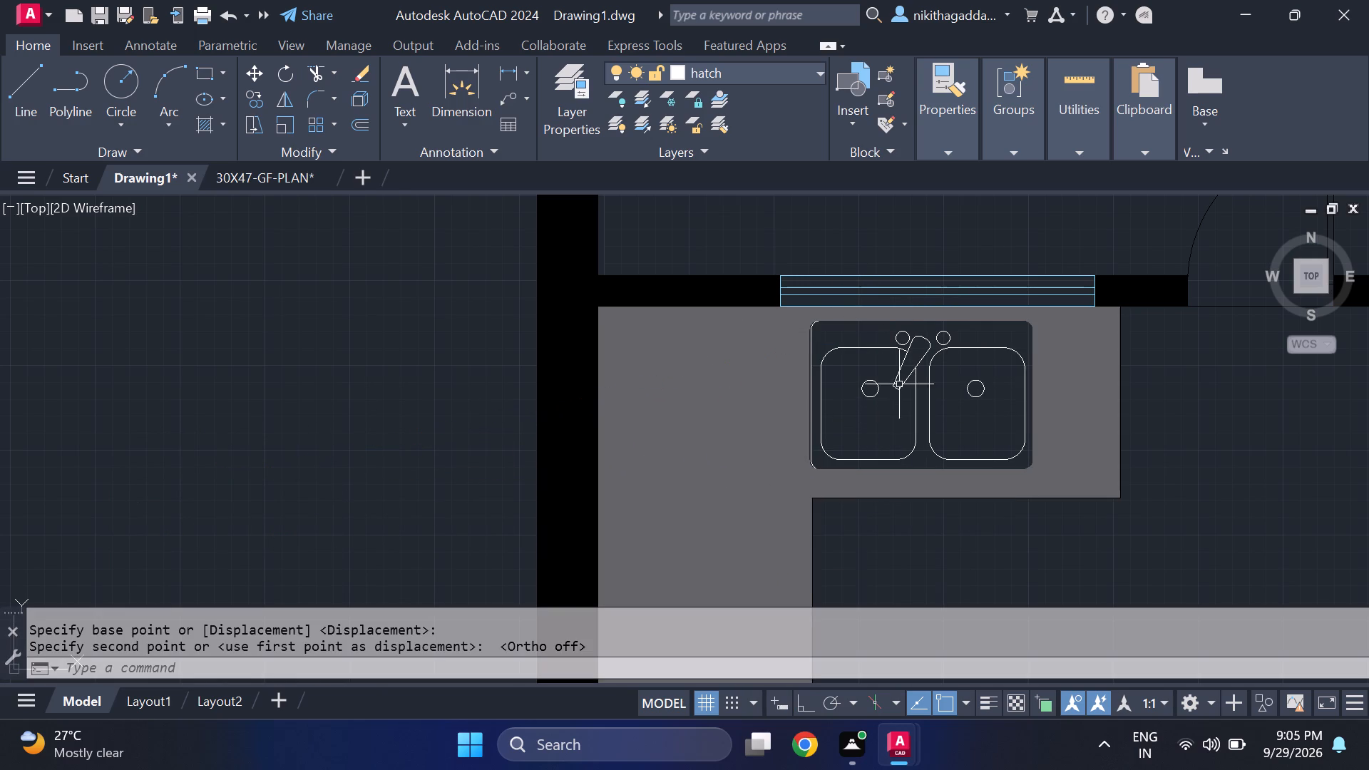
Nudge the double sink by its lower corner endpoint to line up with the corner of the counter cutout.
scroll(875, 467, up, 2)
click(1001, 378)
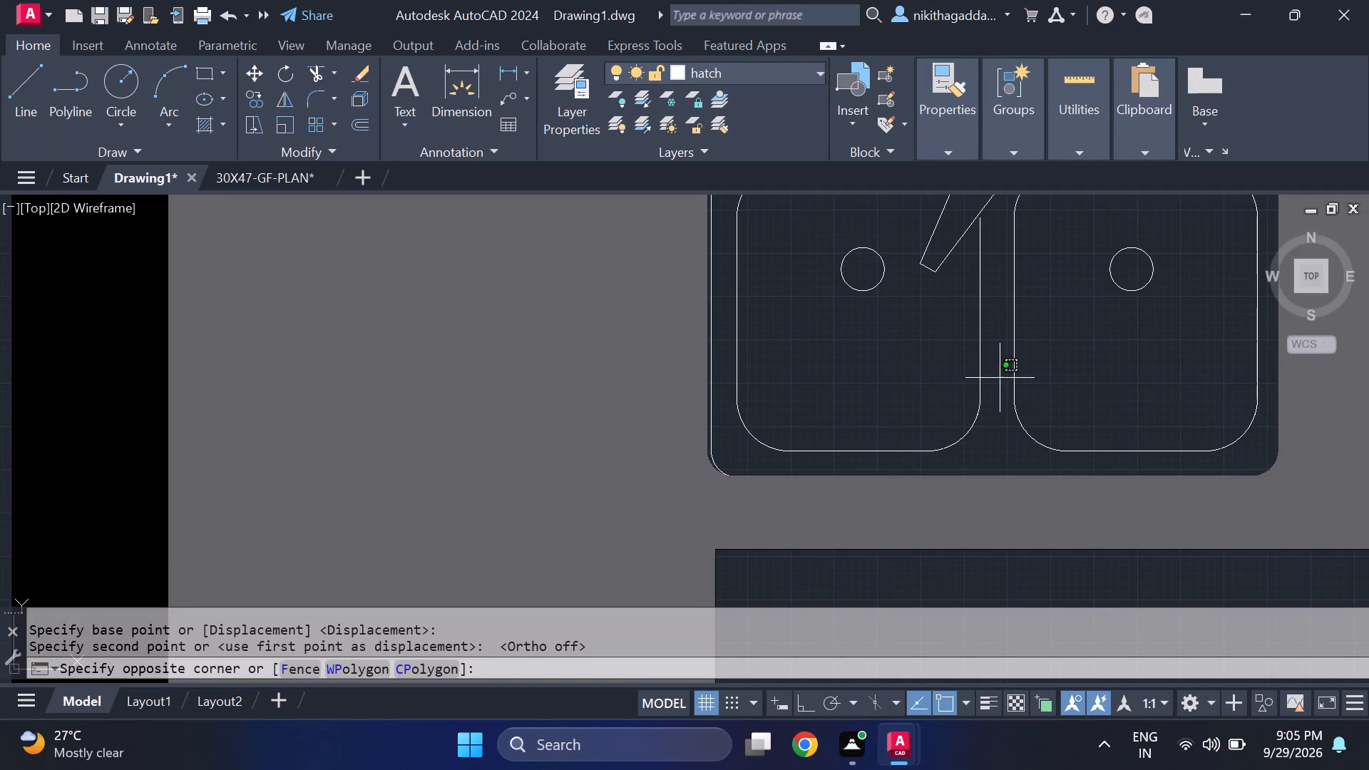
click(861, 447)
key(m)
key(Return)
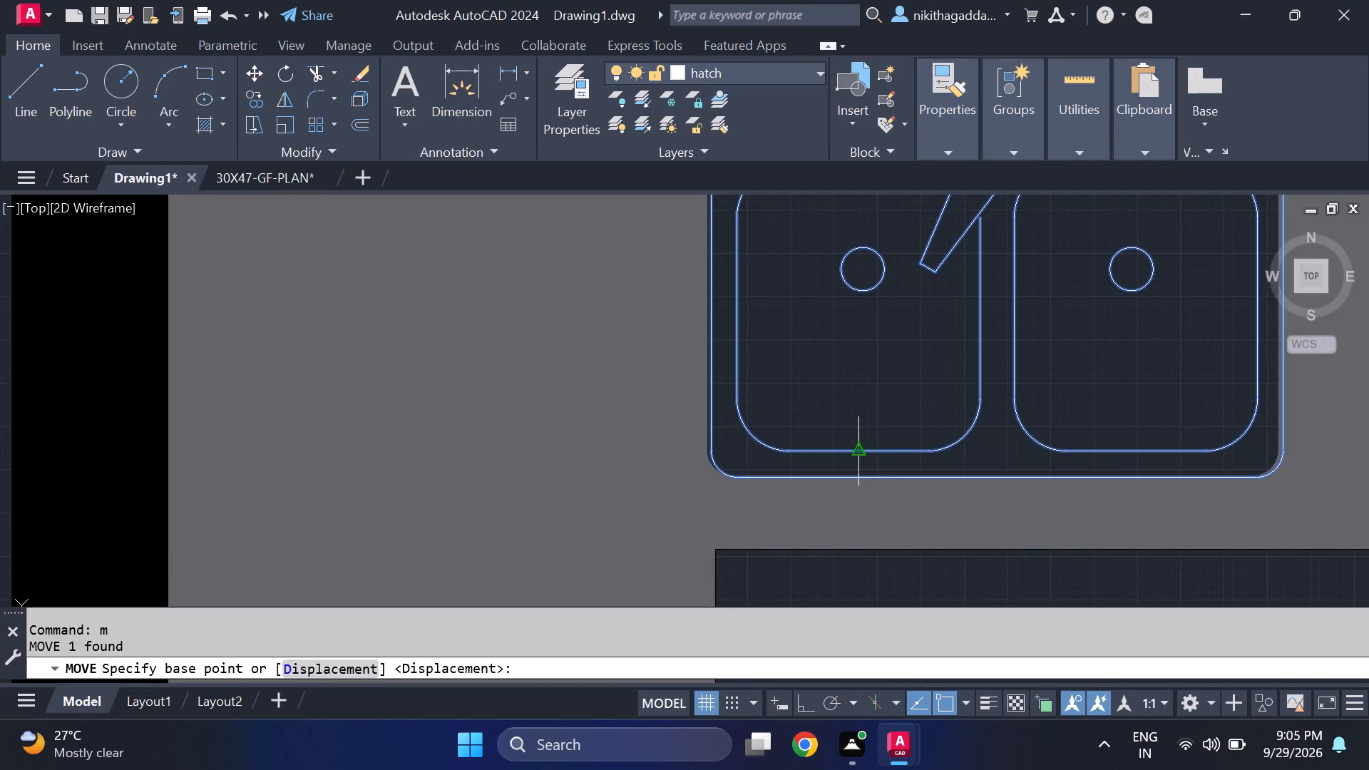
scroll(762, 498, up, 3)
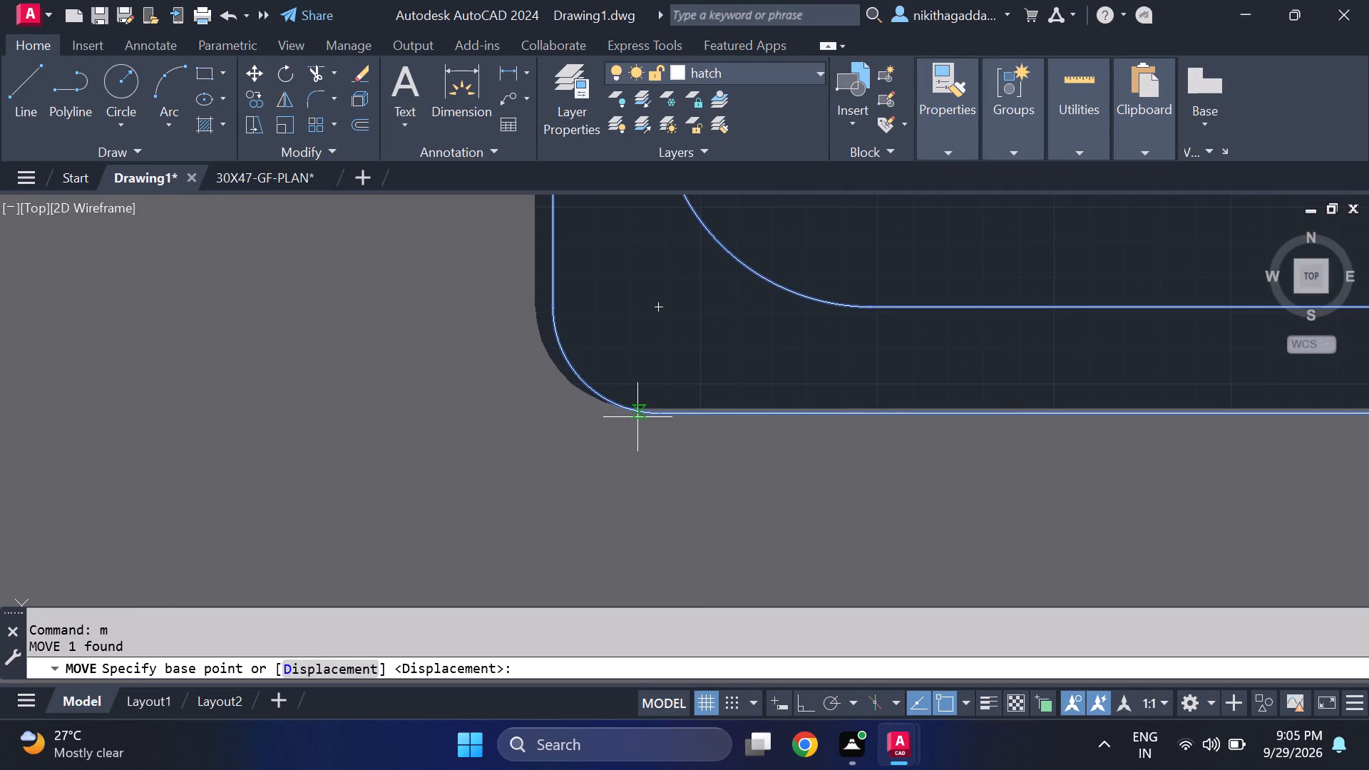
click(655, 412)
click(625, 404)
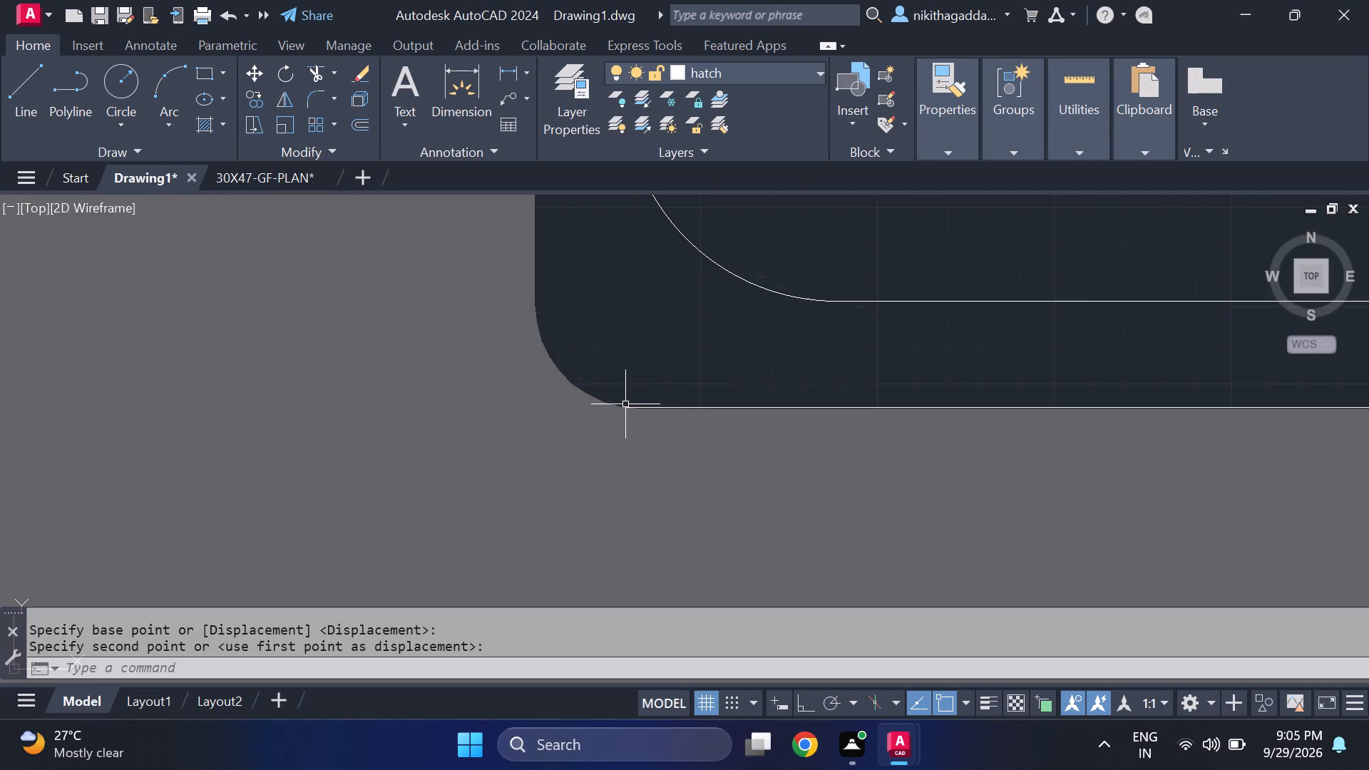
Delete the grey hatch from the kitchen counter.
scroll(641, 382, down, 3)
scroll(706, 325, down, 3)
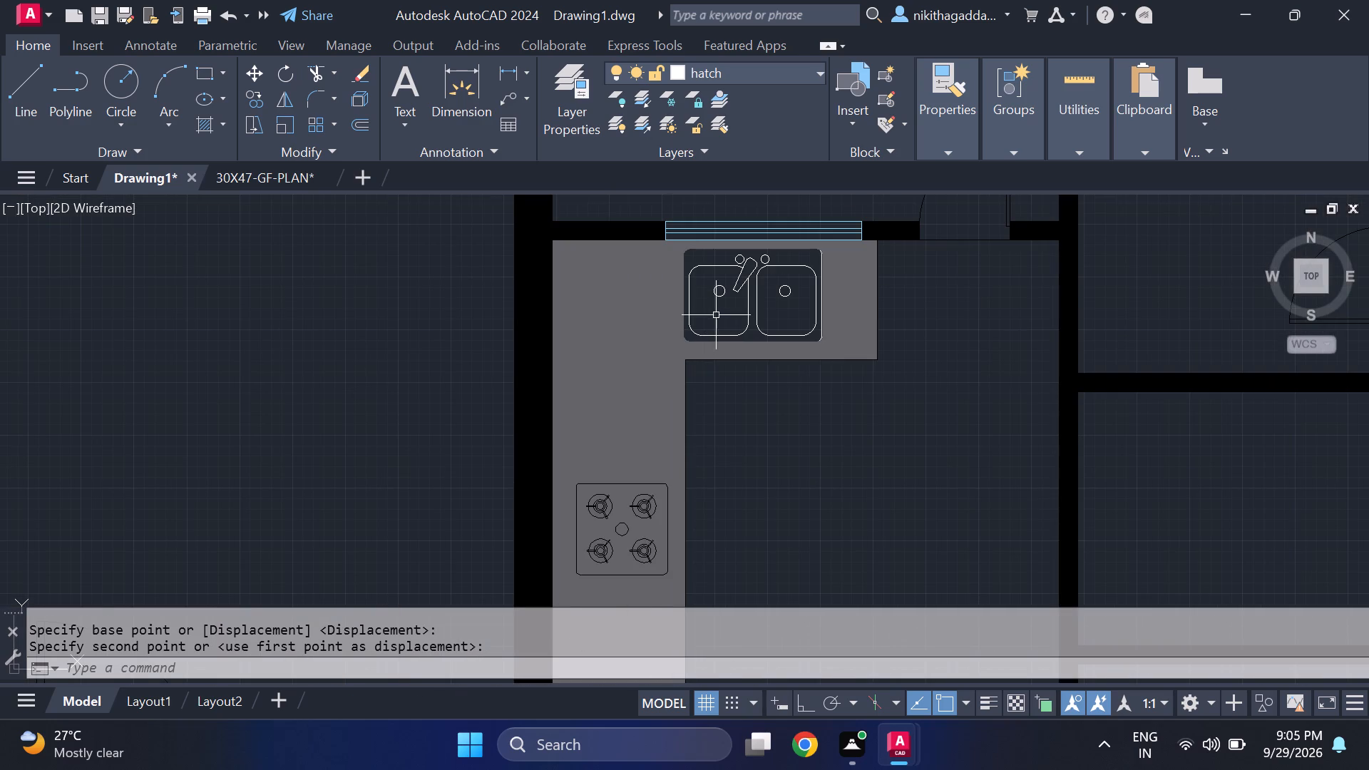
click(631, 377)
key(Delete)
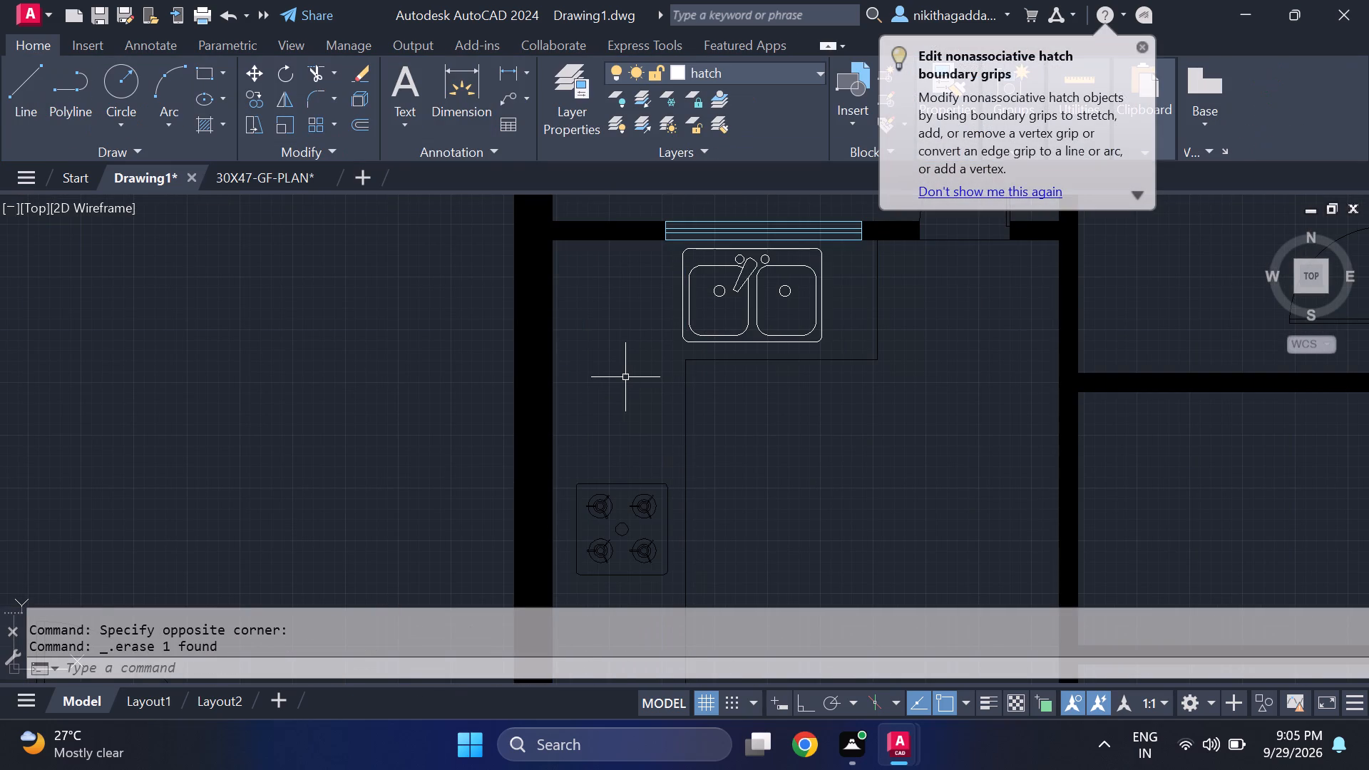
Move the double sink slightly along the counter, away from the inner corner, keeping it below the kitchen window.
scroll(709, 274, up, 1)
drag(921, 294, 914, 296)
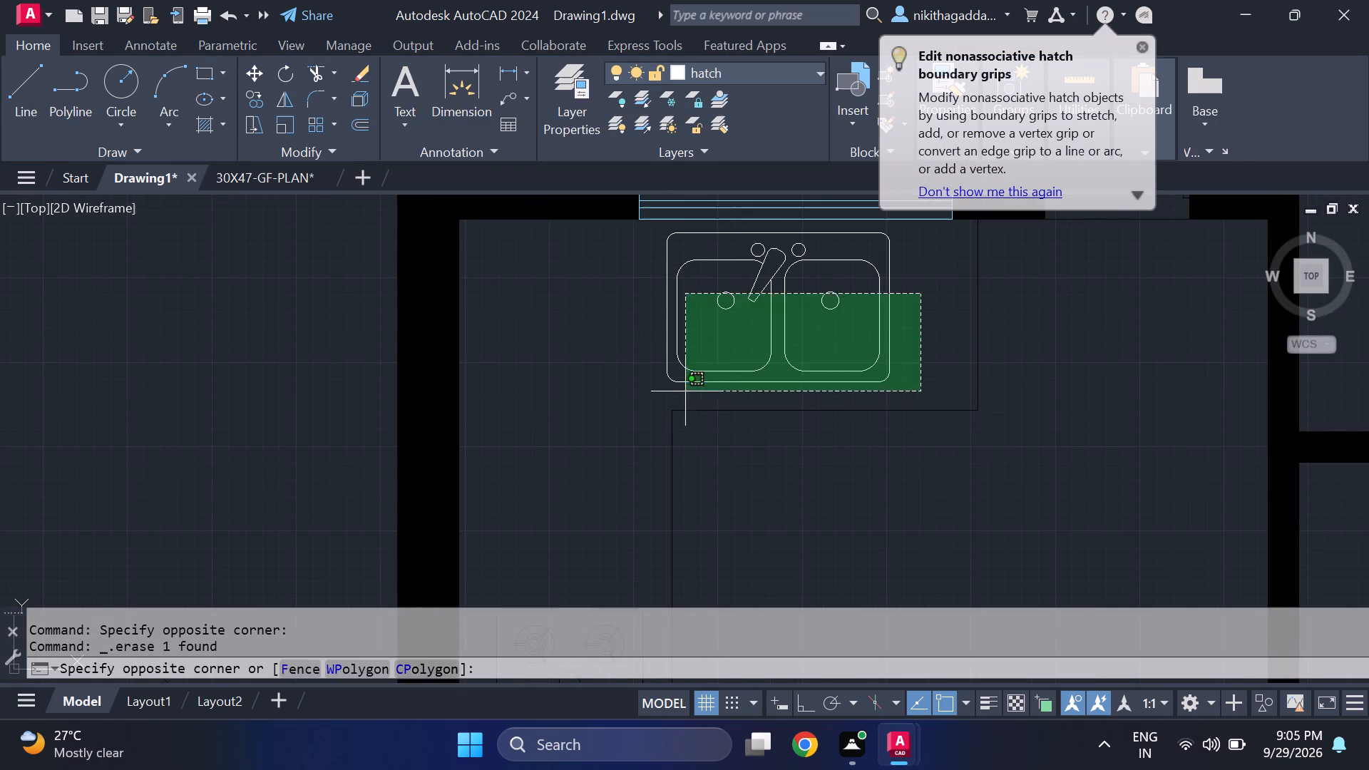
click(685, 391)
key(m)
key(Return)
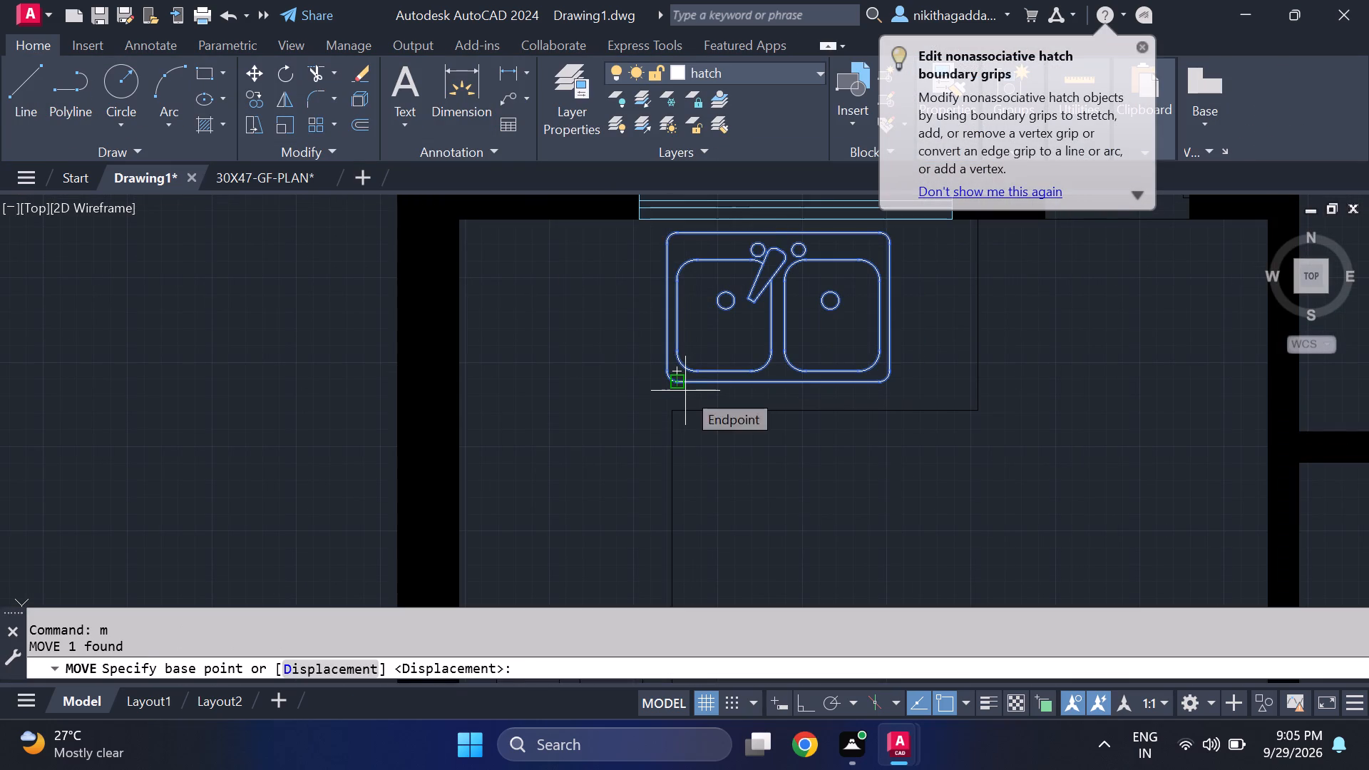
middle_drag(691, 385, 655, 463)
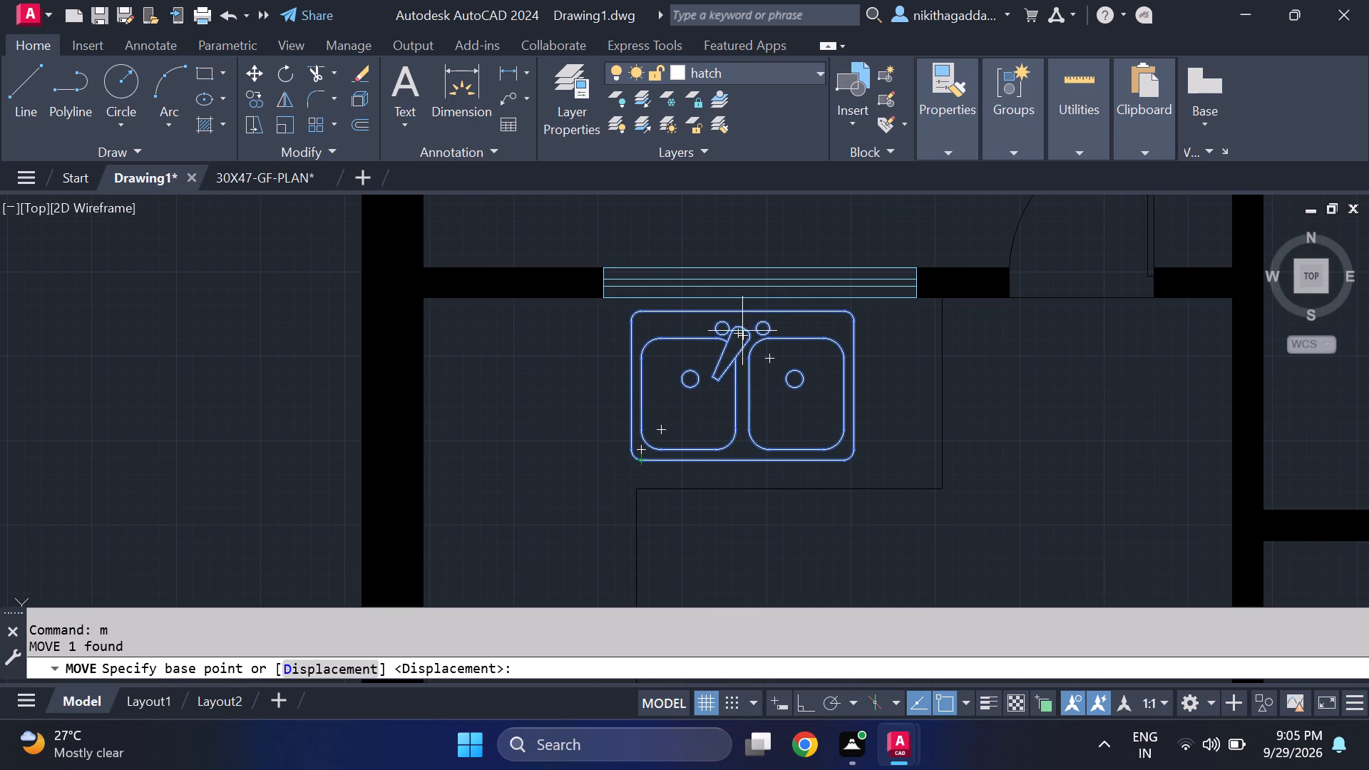
click(742, 314)
click(766, 310)
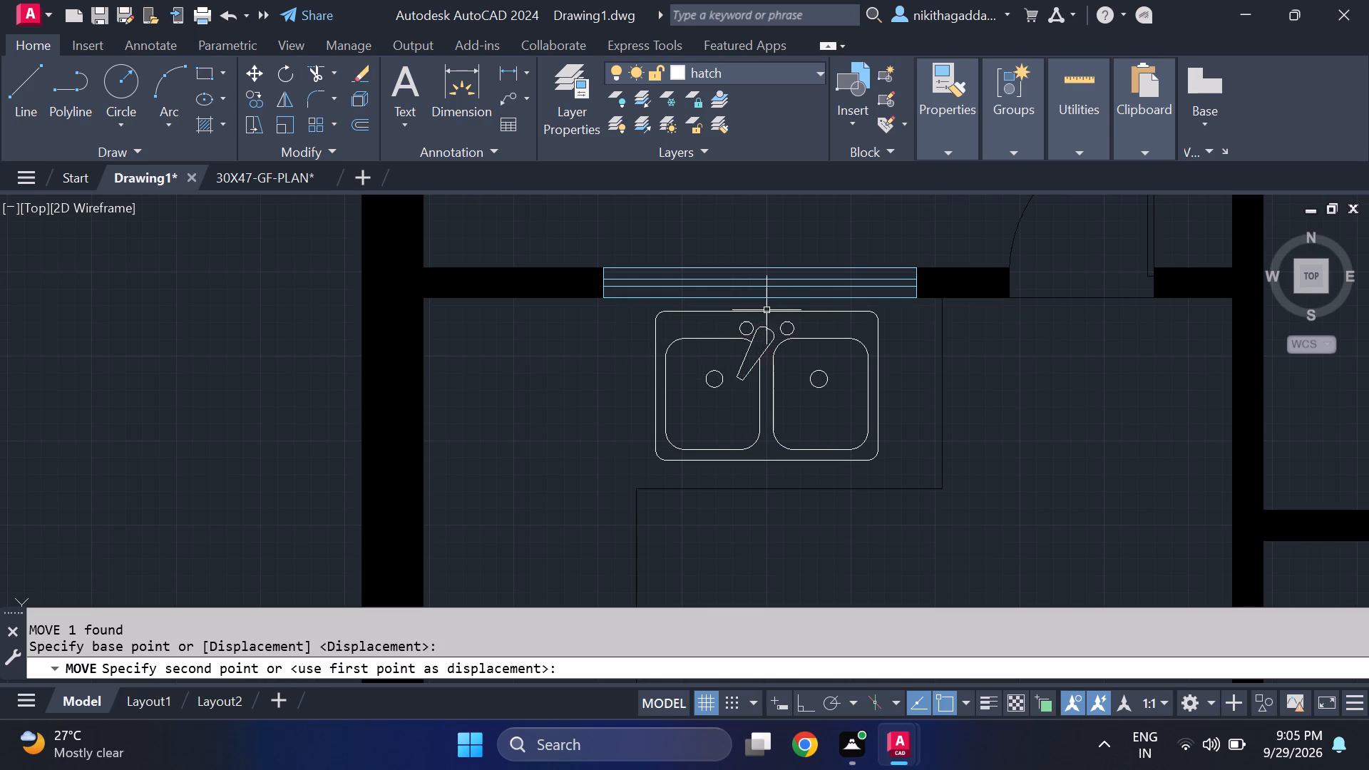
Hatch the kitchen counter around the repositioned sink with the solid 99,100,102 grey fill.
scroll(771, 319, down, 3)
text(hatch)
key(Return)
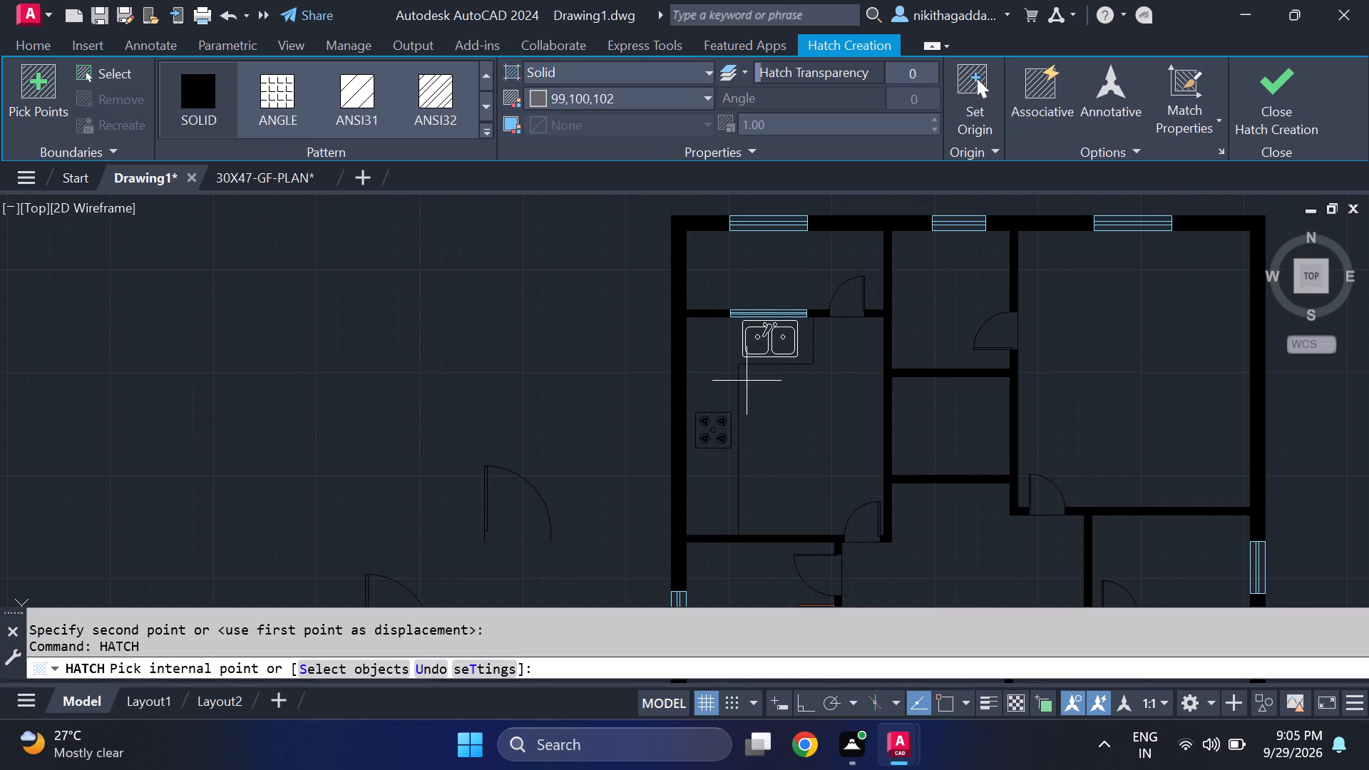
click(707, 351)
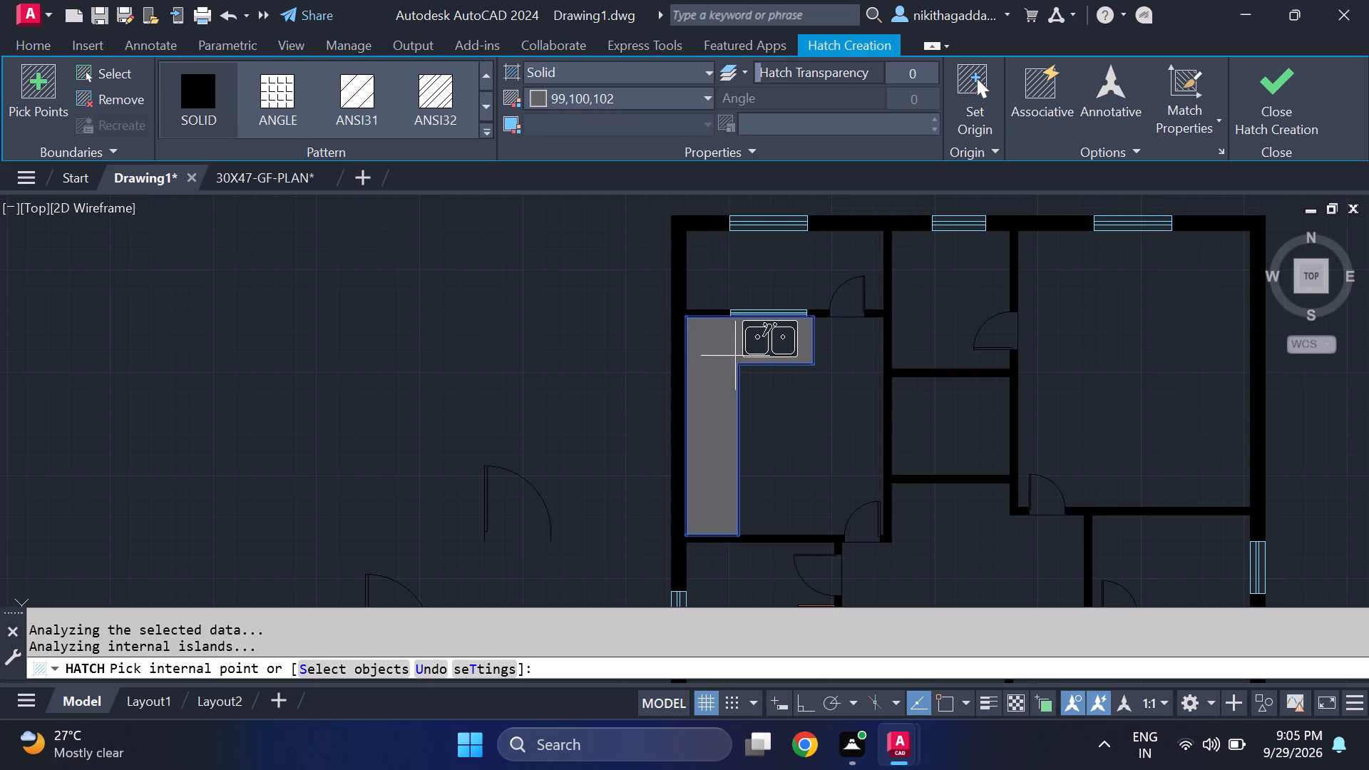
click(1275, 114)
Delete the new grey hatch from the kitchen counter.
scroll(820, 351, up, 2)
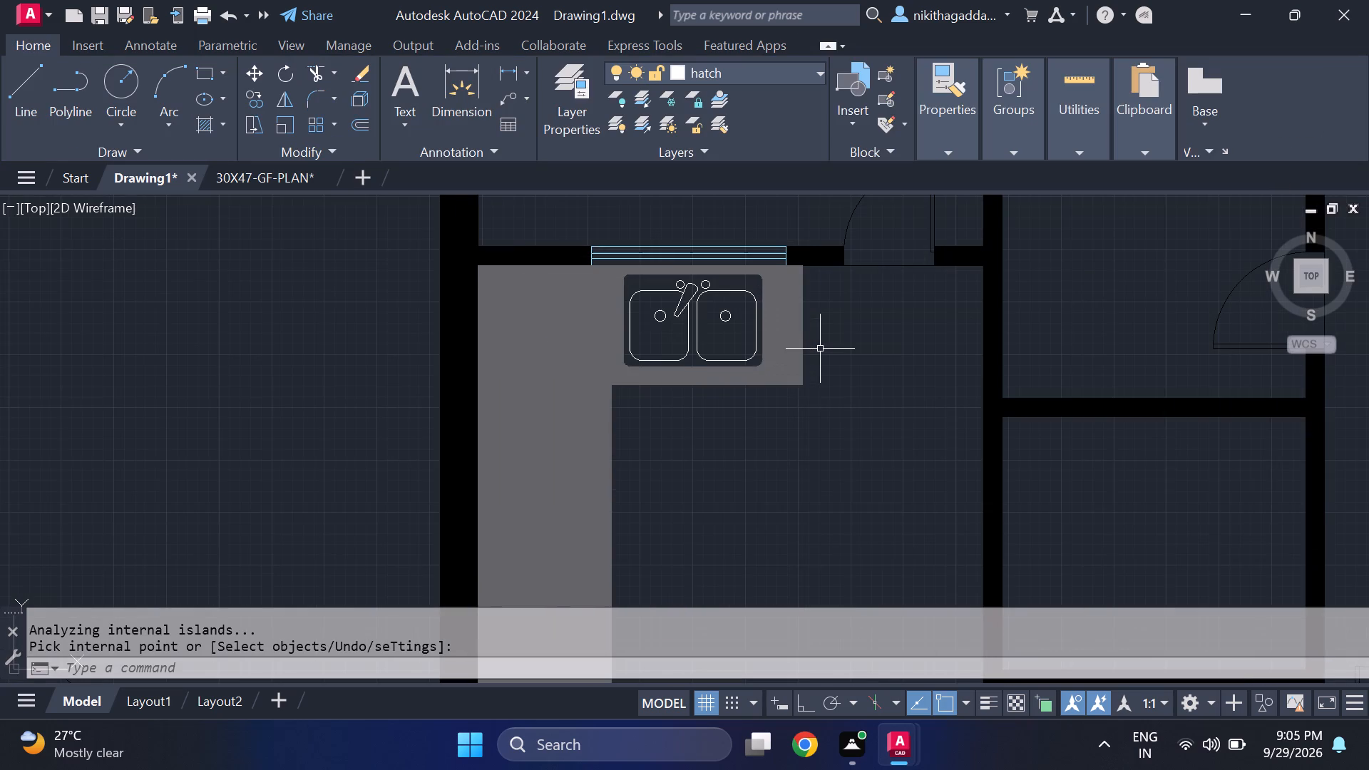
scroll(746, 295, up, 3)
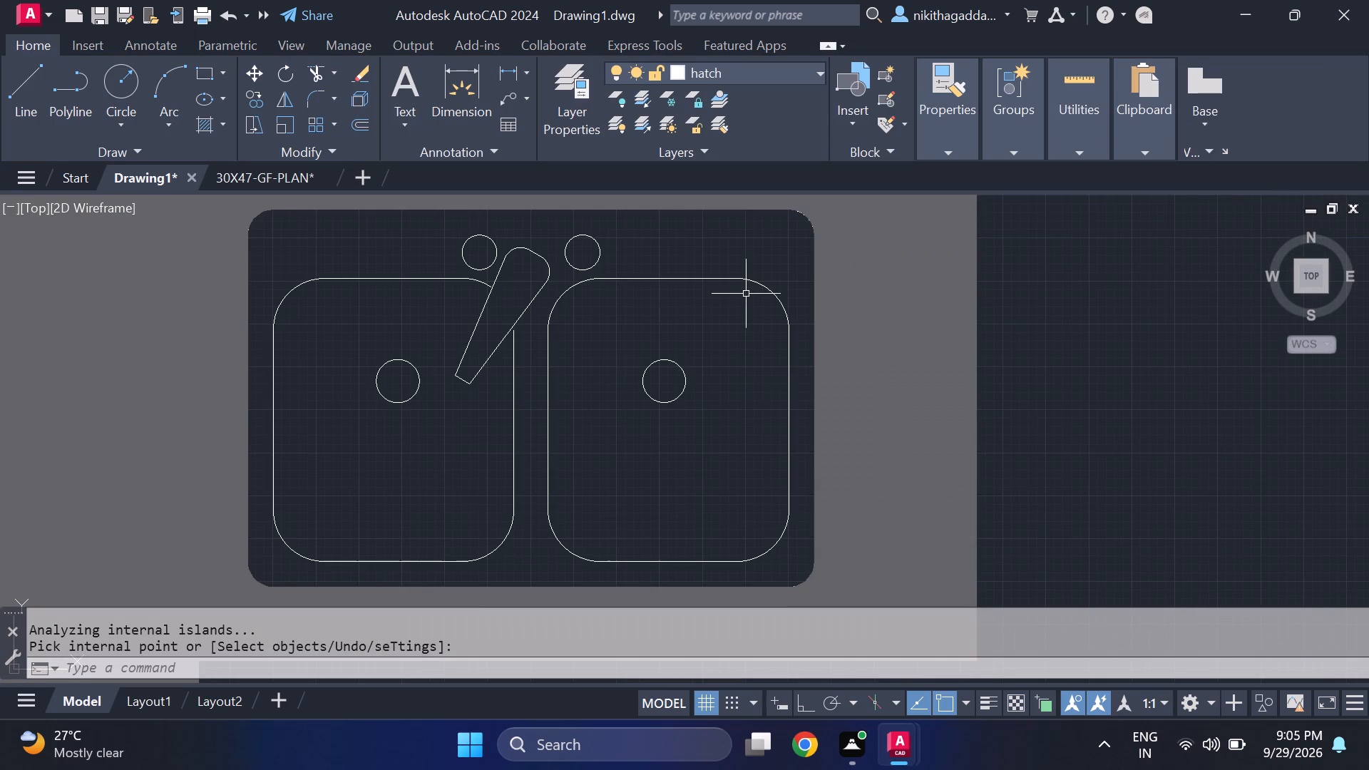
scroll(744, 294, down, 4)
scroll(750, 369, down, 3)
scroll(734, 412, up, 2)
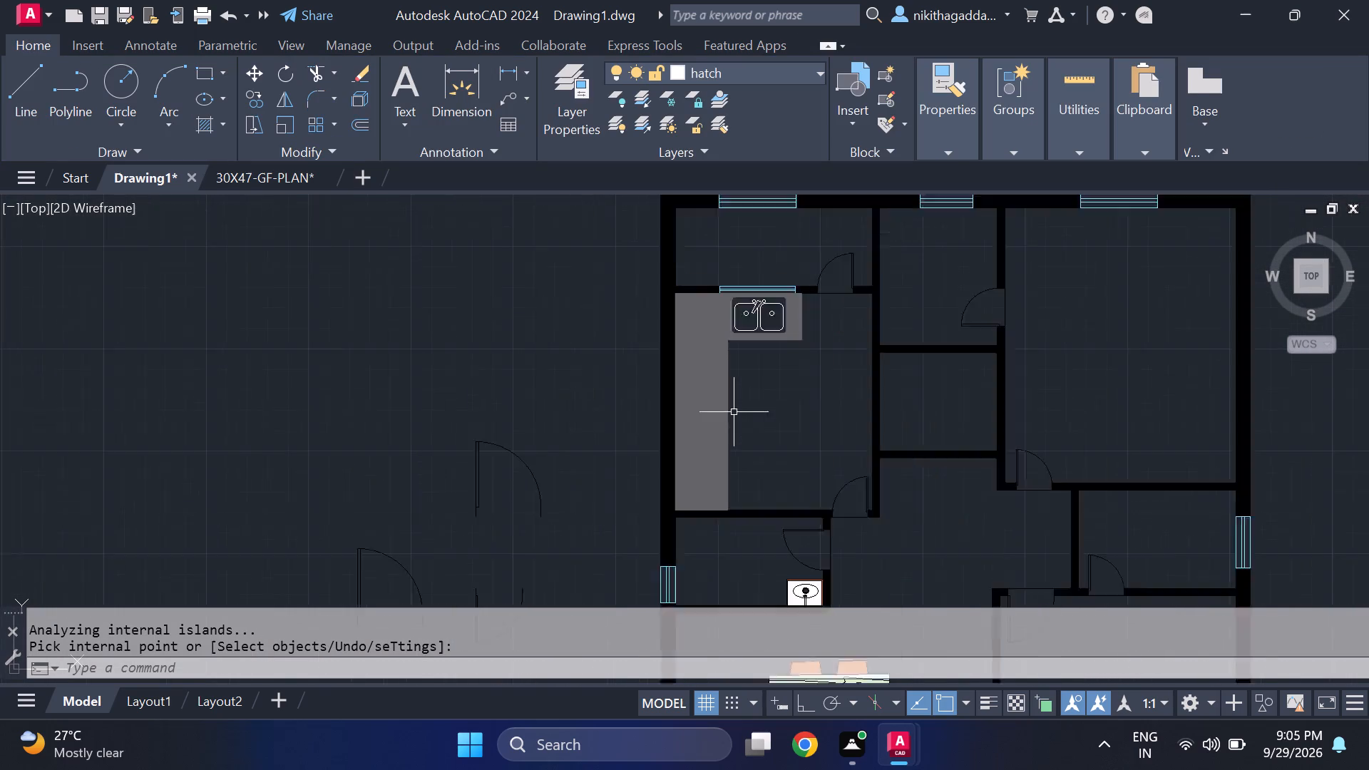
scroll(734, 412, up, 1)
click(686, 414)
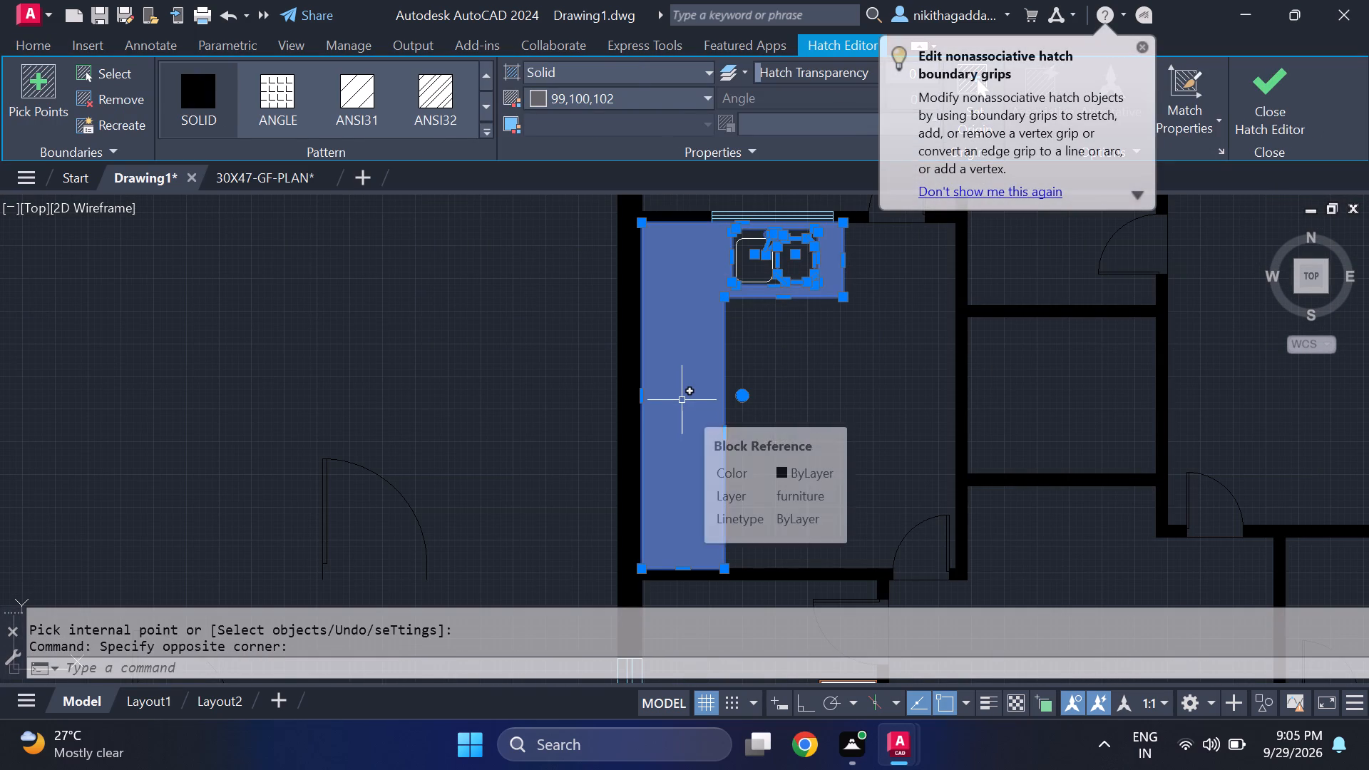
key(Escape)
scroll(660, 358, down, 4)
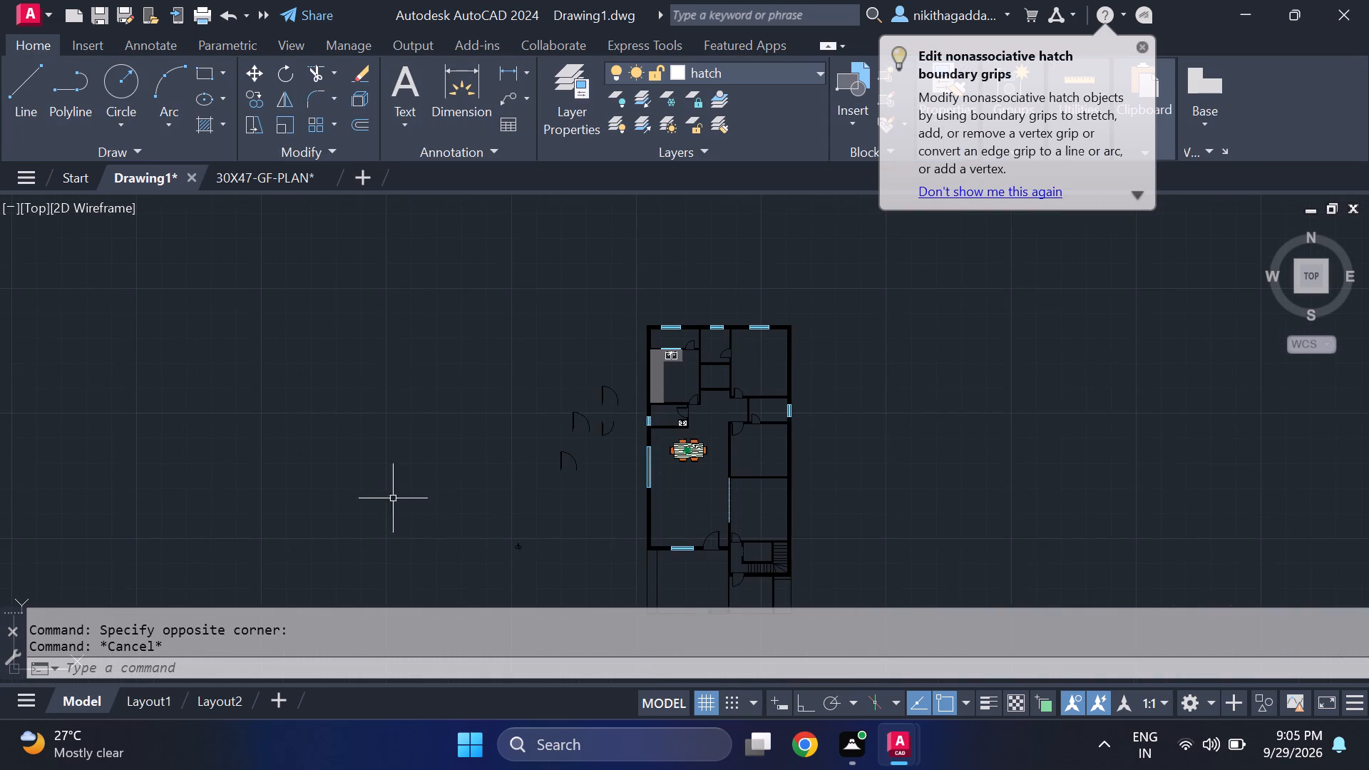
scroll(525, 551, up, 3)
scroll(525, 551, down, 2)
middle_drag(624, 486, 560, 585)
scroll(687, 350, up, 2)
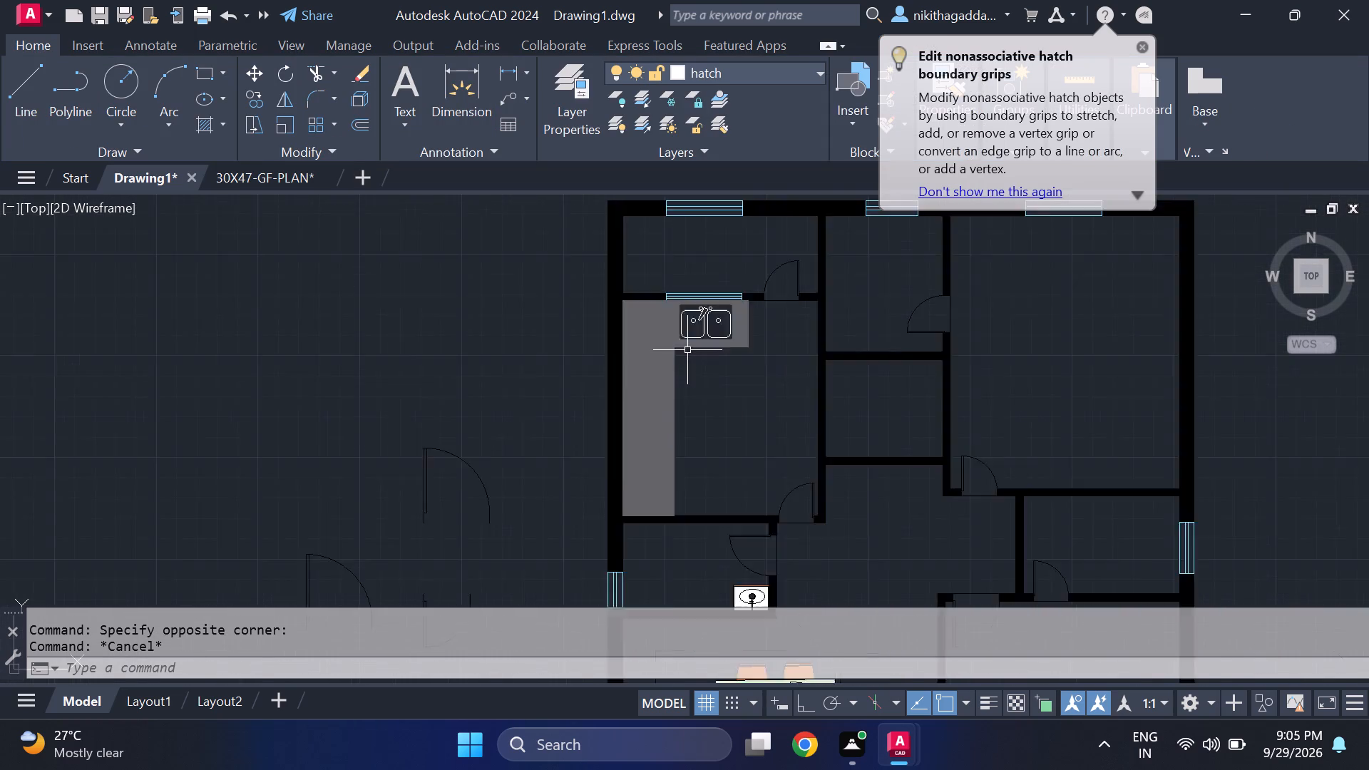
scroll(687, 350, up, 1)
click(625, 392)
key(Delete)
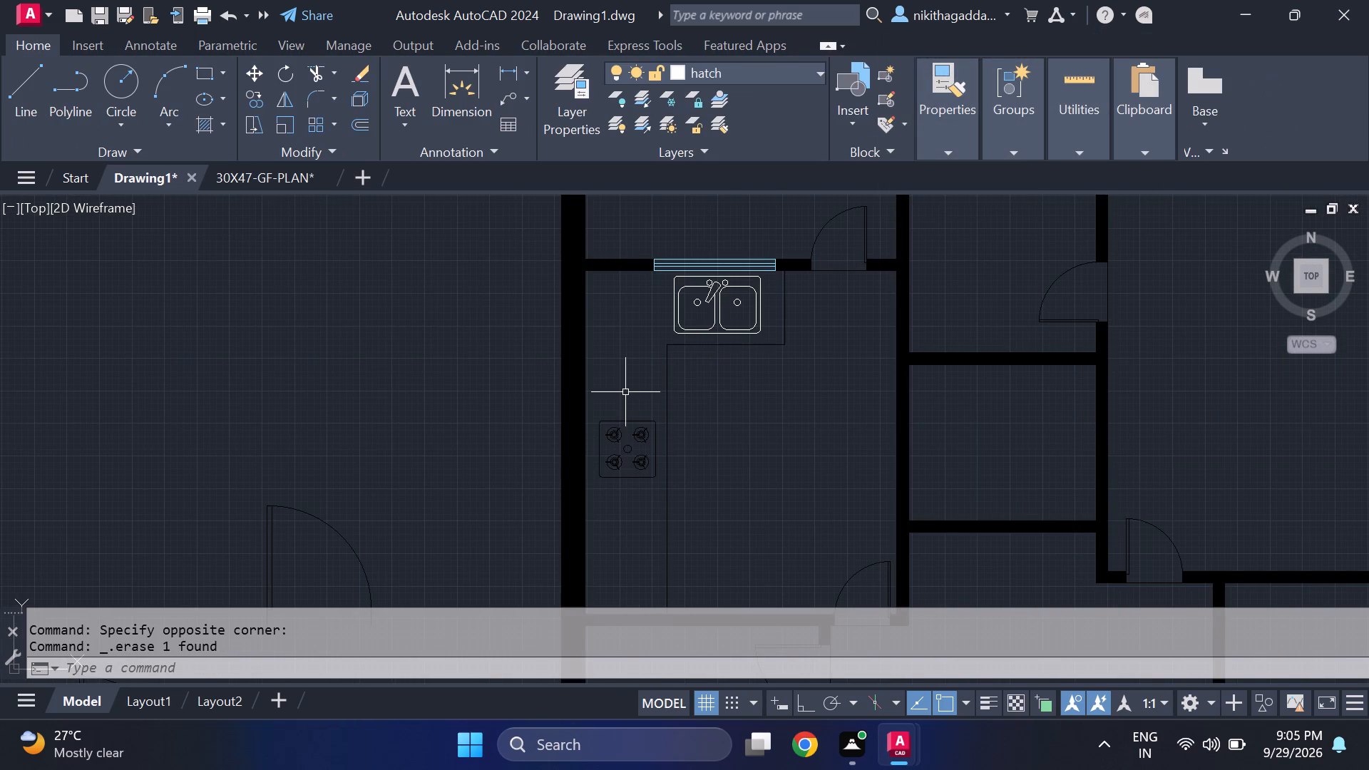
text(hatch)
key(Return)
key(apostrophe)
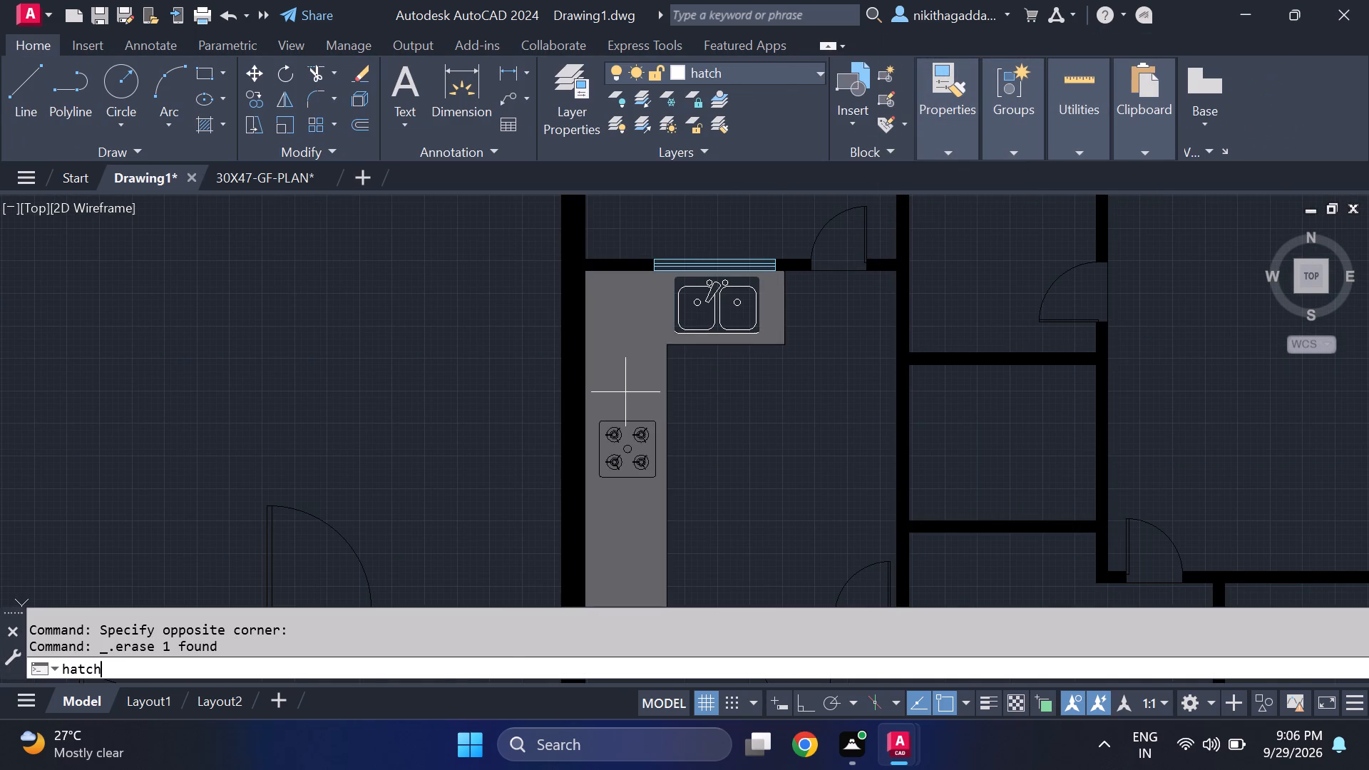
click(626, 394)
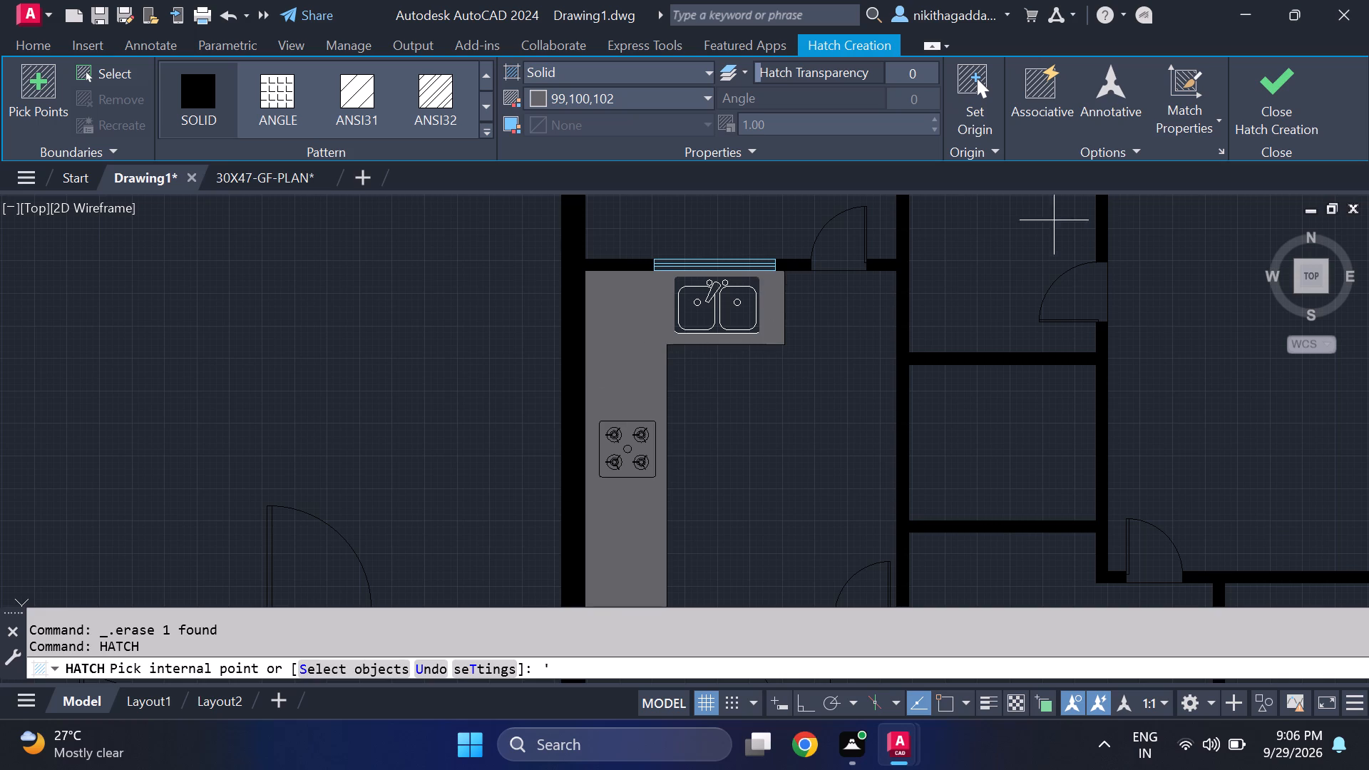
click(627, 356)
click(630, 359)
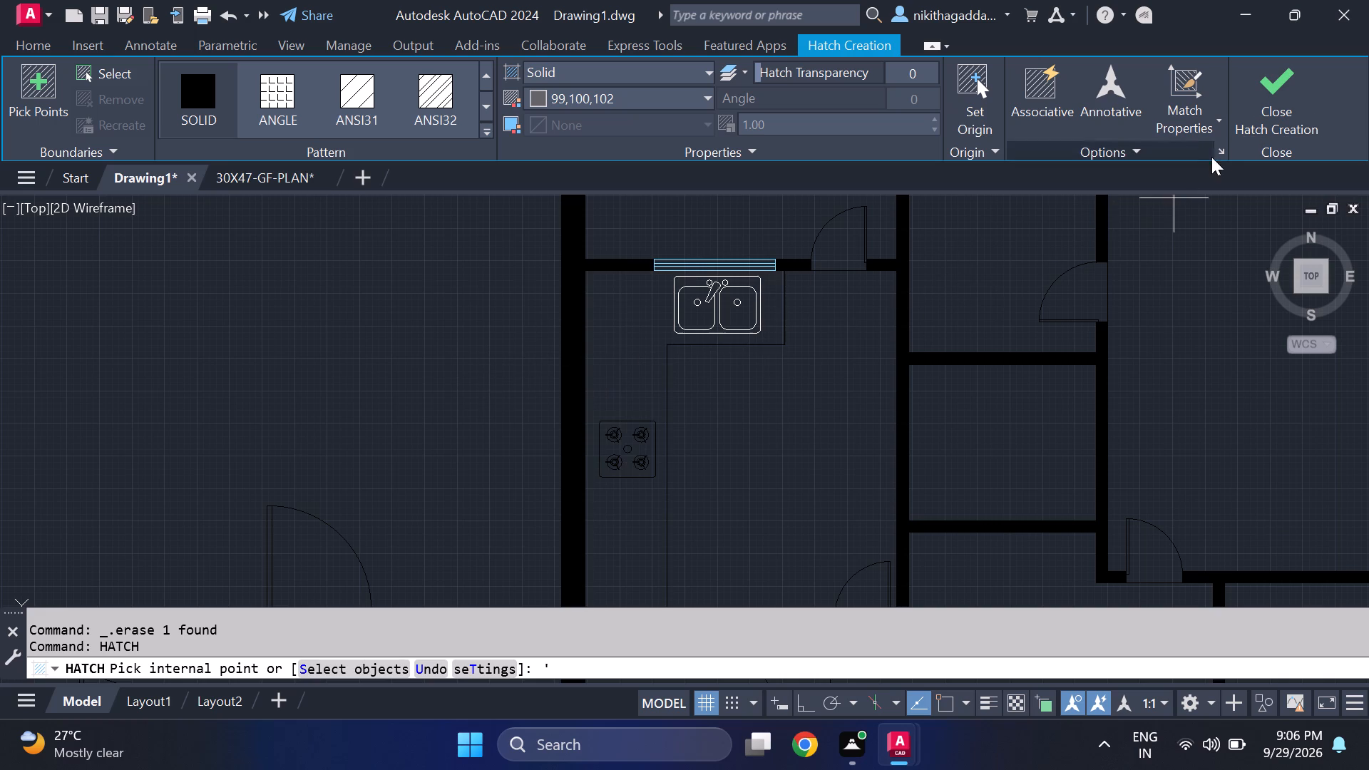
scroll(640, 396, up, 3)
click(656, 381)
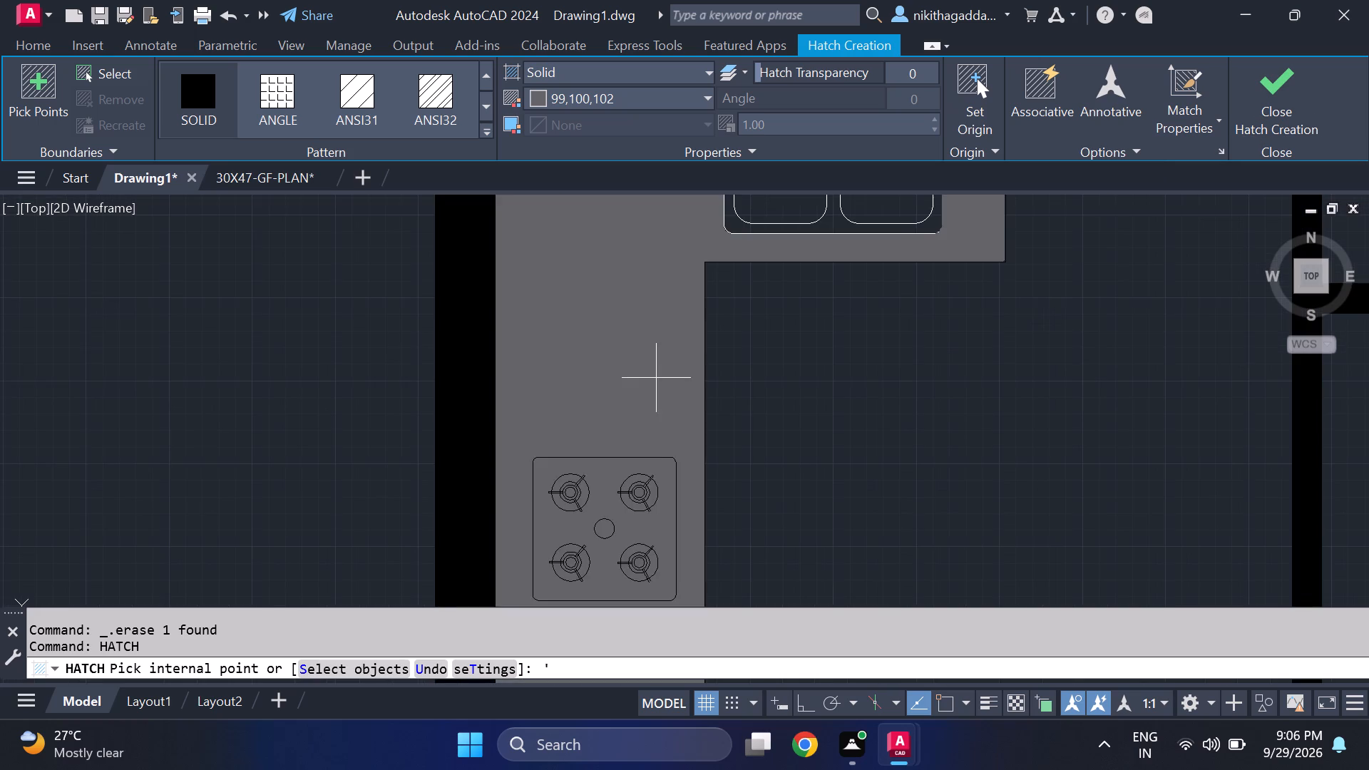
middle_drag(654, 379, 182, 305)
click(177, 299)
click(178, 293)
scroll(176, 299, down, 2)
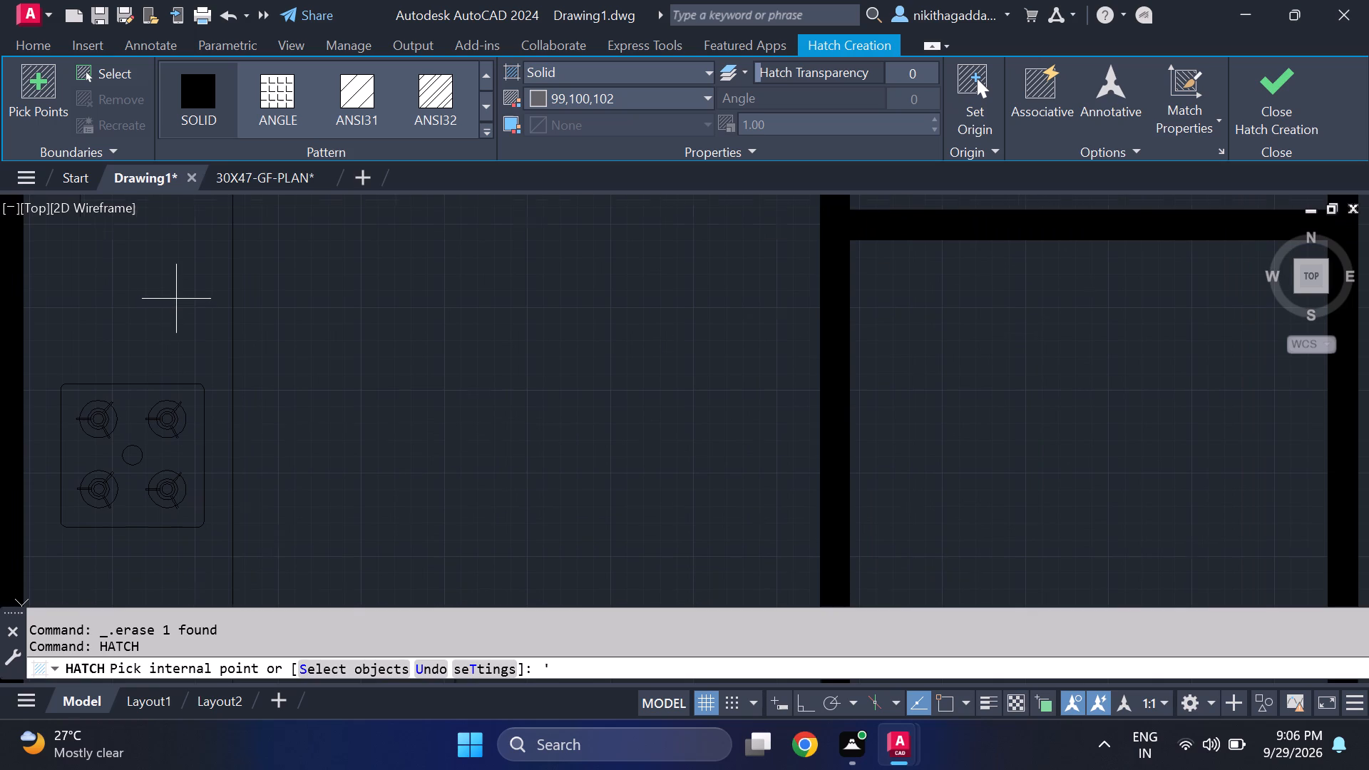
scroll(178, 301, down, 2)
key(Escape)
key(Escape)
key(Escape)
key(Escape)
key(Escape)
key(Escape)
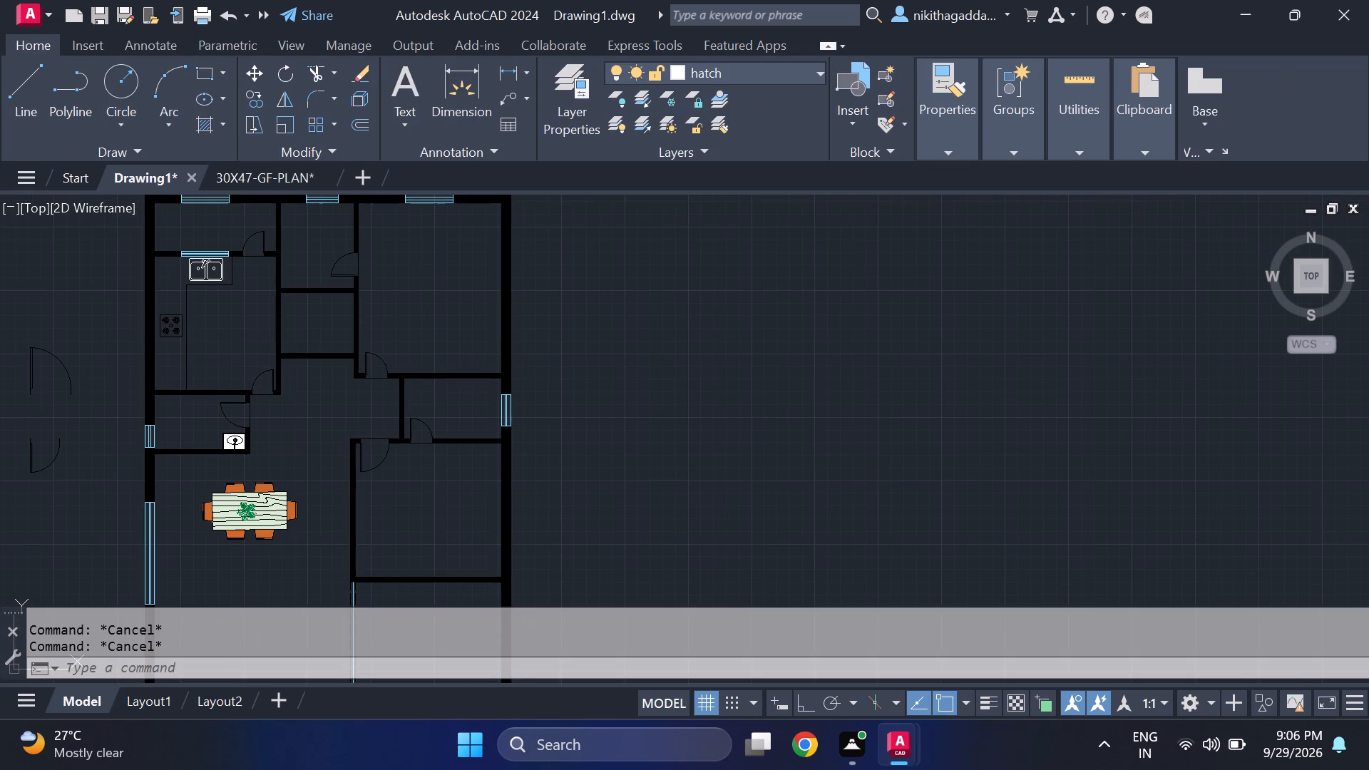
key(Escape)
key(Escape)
Hatch the kitchen counter around the double sink with the solid 99,100,102 grey fill.
text(hatch)
key(Return)
click(174, 356)
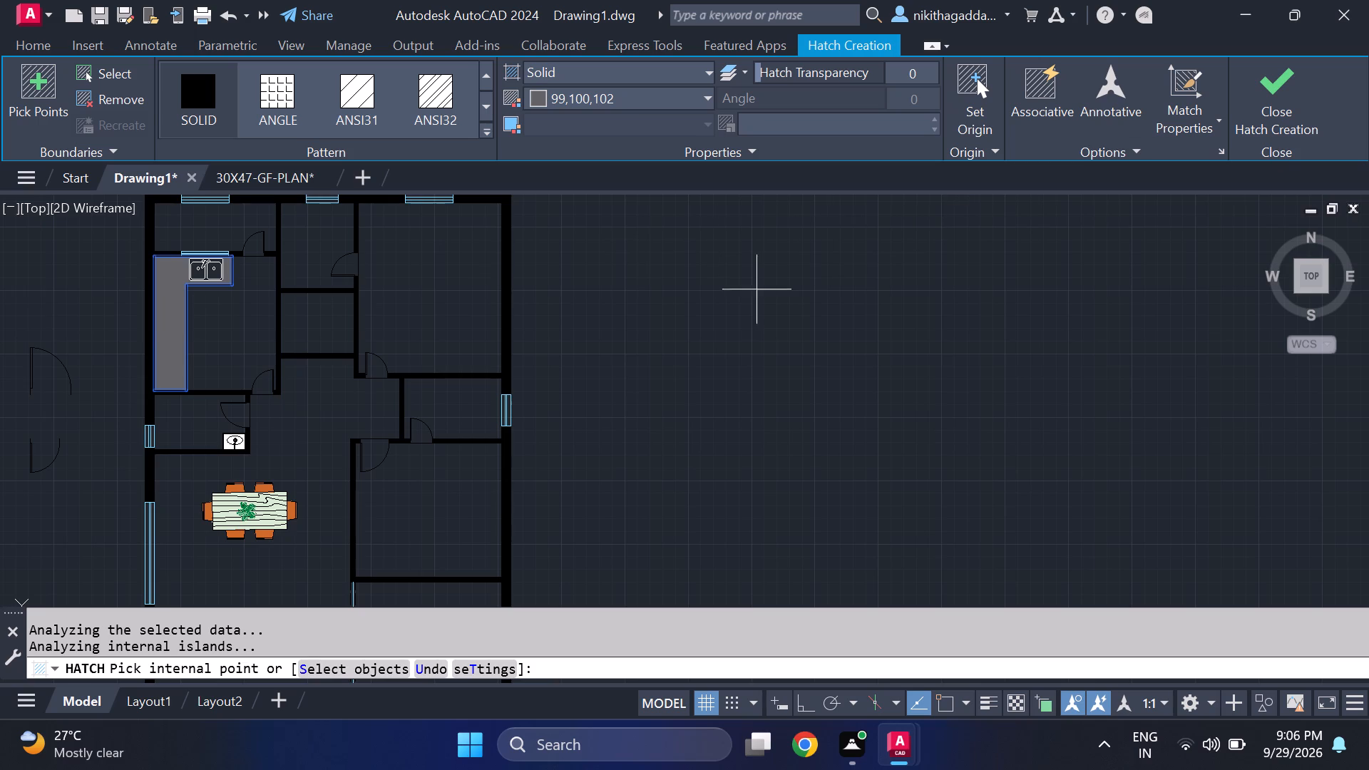
key(Escape)
Delete the grey counter hatch that covers the stove in the kitchen.
key(grave)
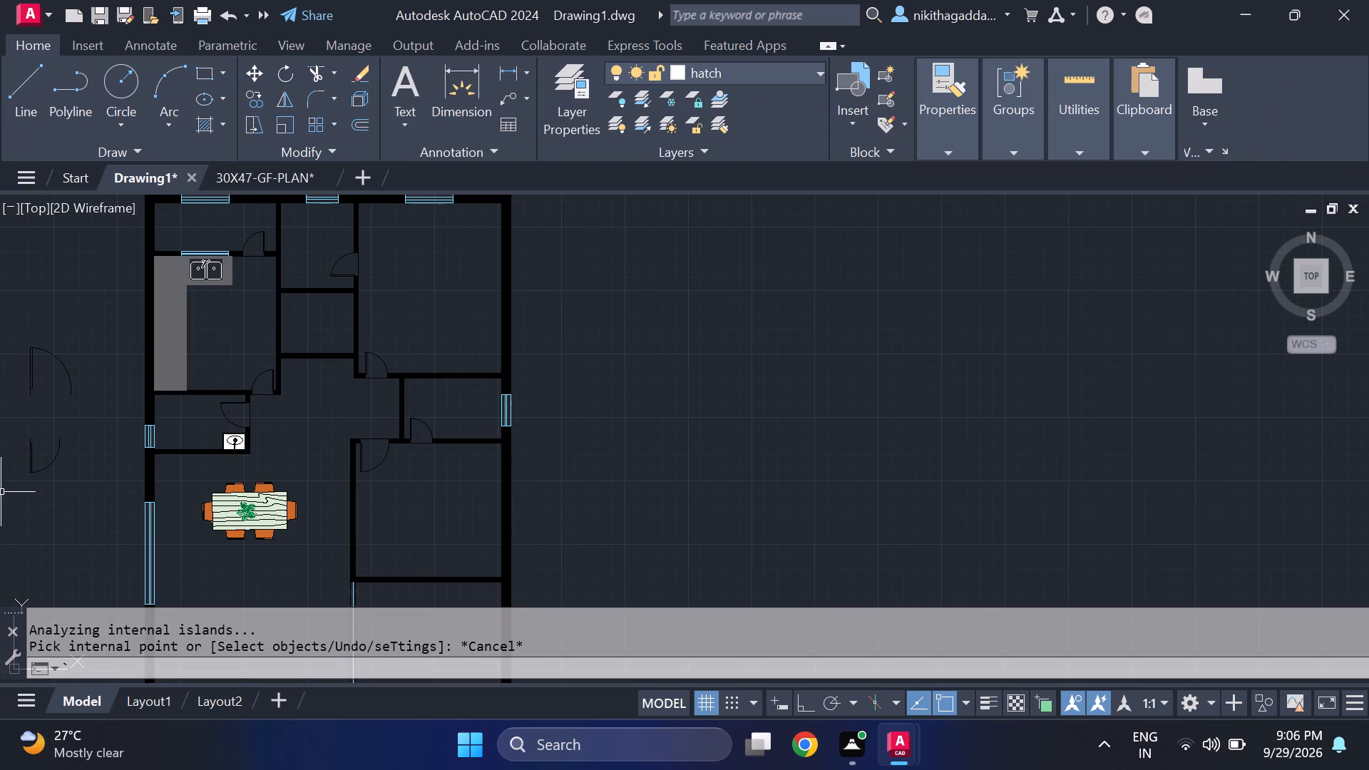
middle_drag(54, 513, 209, 523)
scroll(318, 308, up, 2)
click(324, 359)
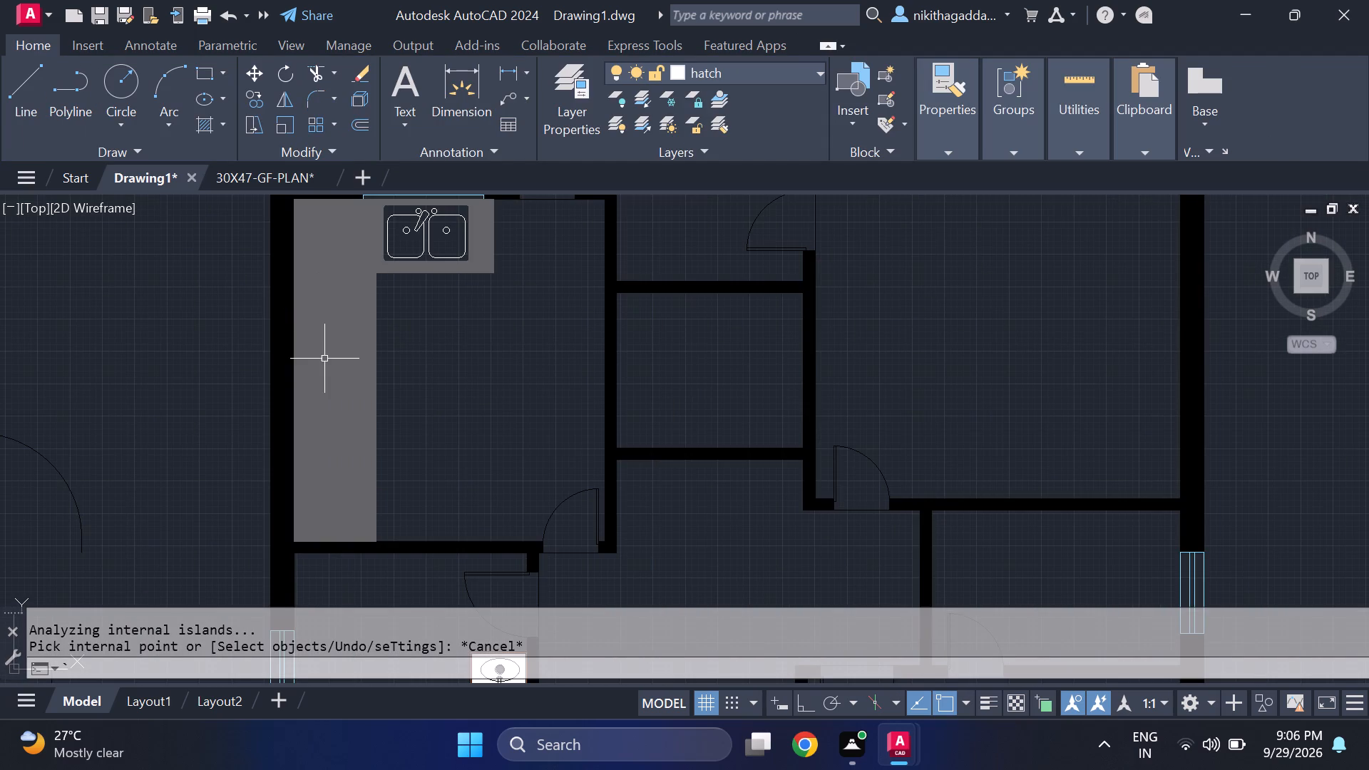
click(333, 386)
click(355, 346)
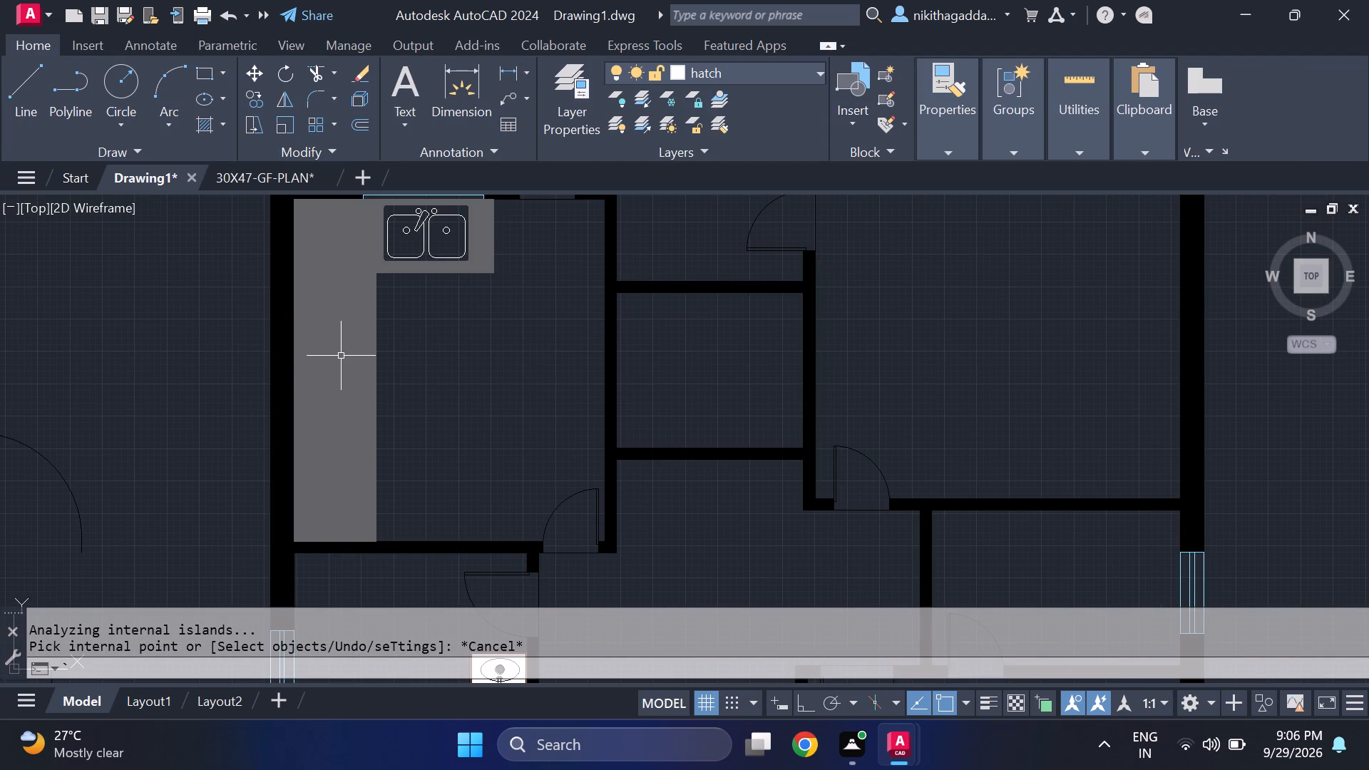
key(Escape)
key(Escape)
click(341, 356)
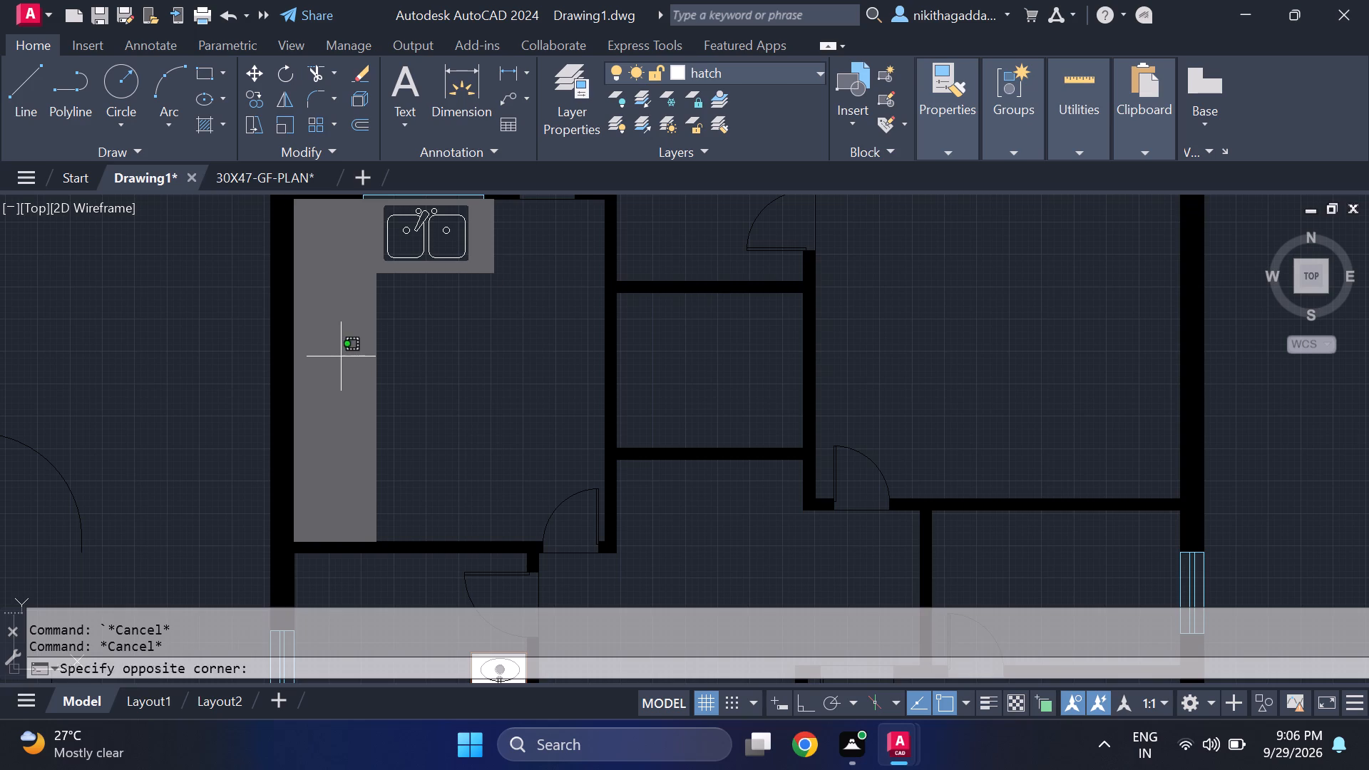
key(Delete)
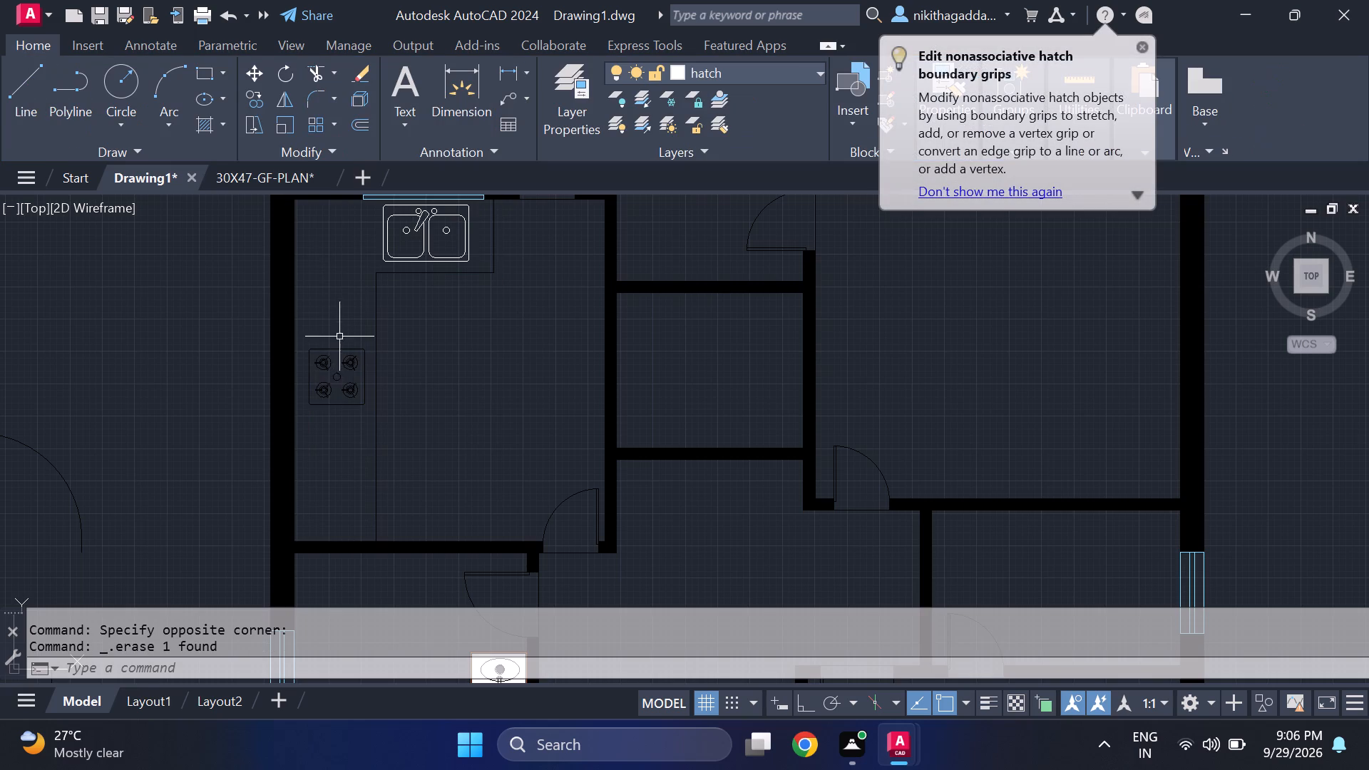
Examine in 30X47-GF-PLAN how the stove and double sink sit on the grey kitchen counter, in the layout and in model space.
click(238, 181)
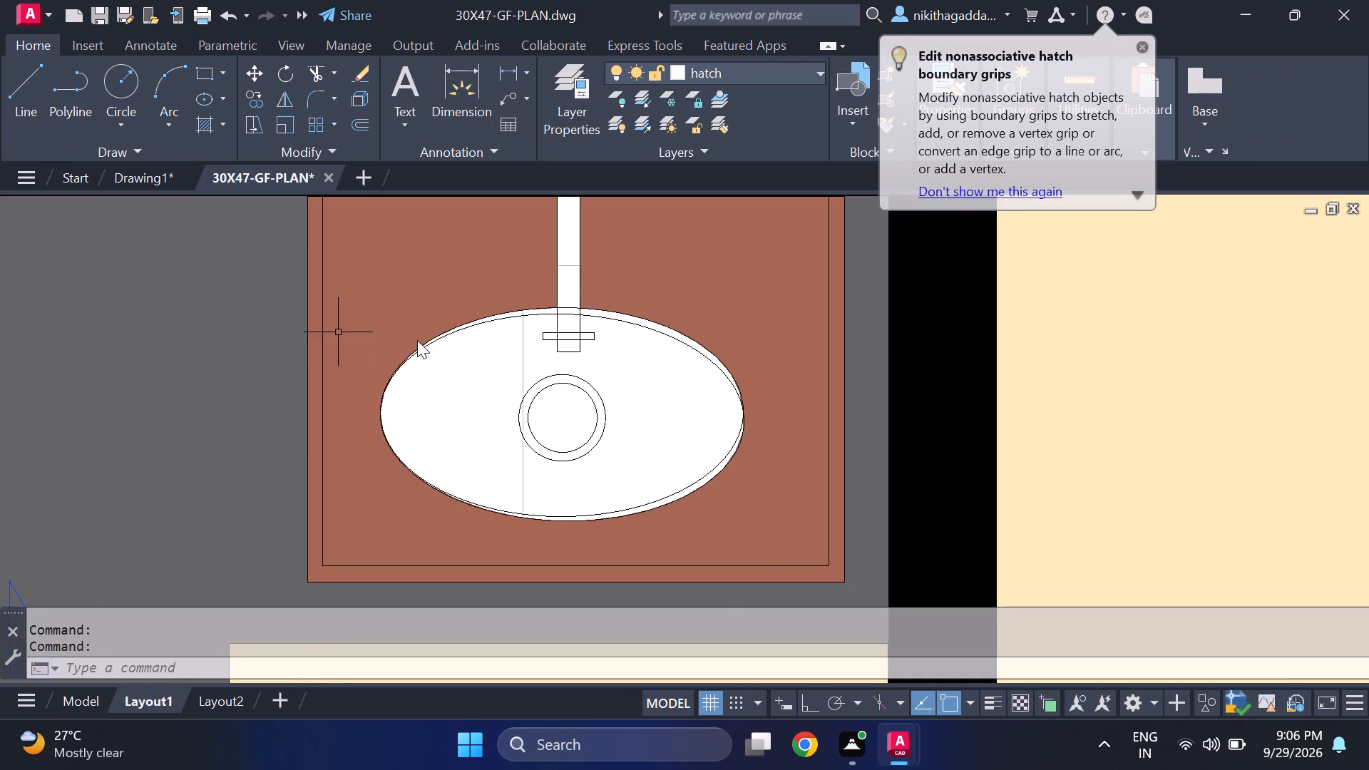
scroll(417, 340, down, 7)
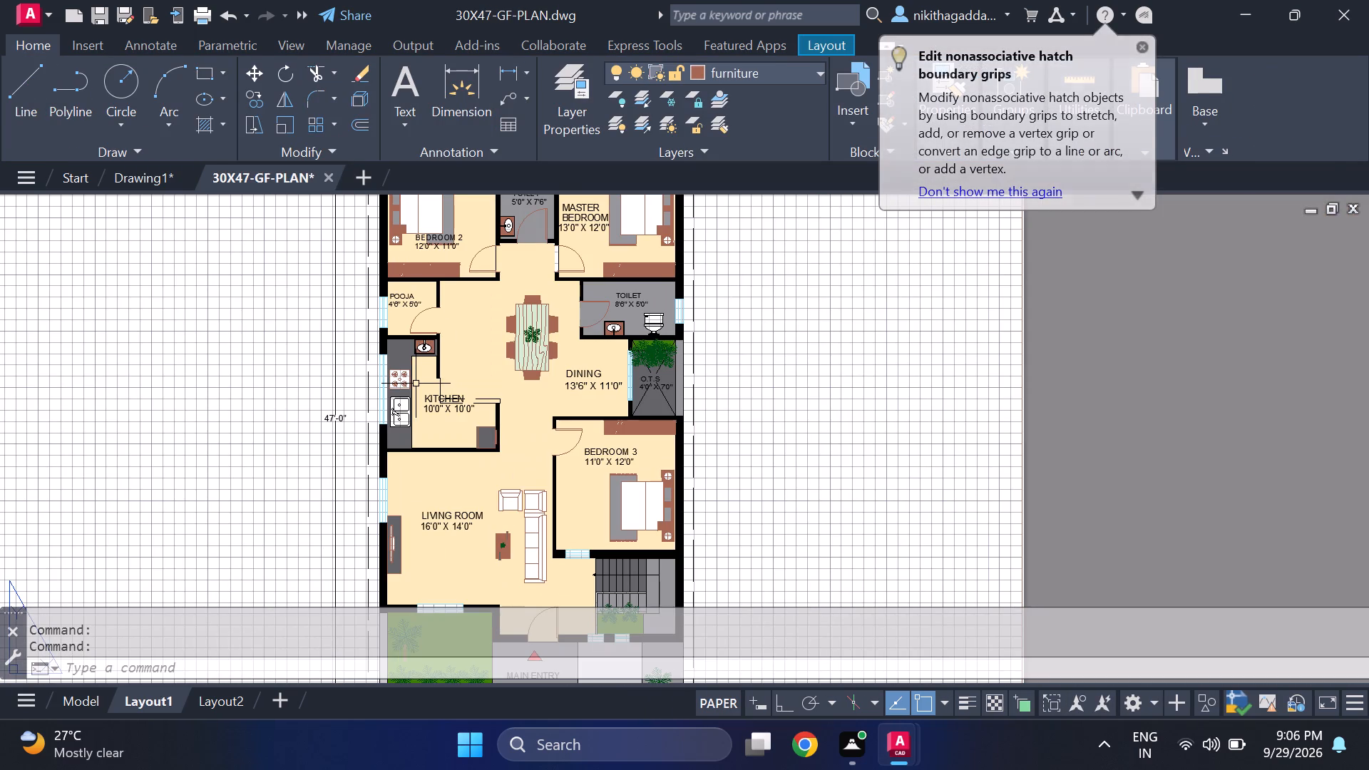
scroll(406, 419, up, 3)
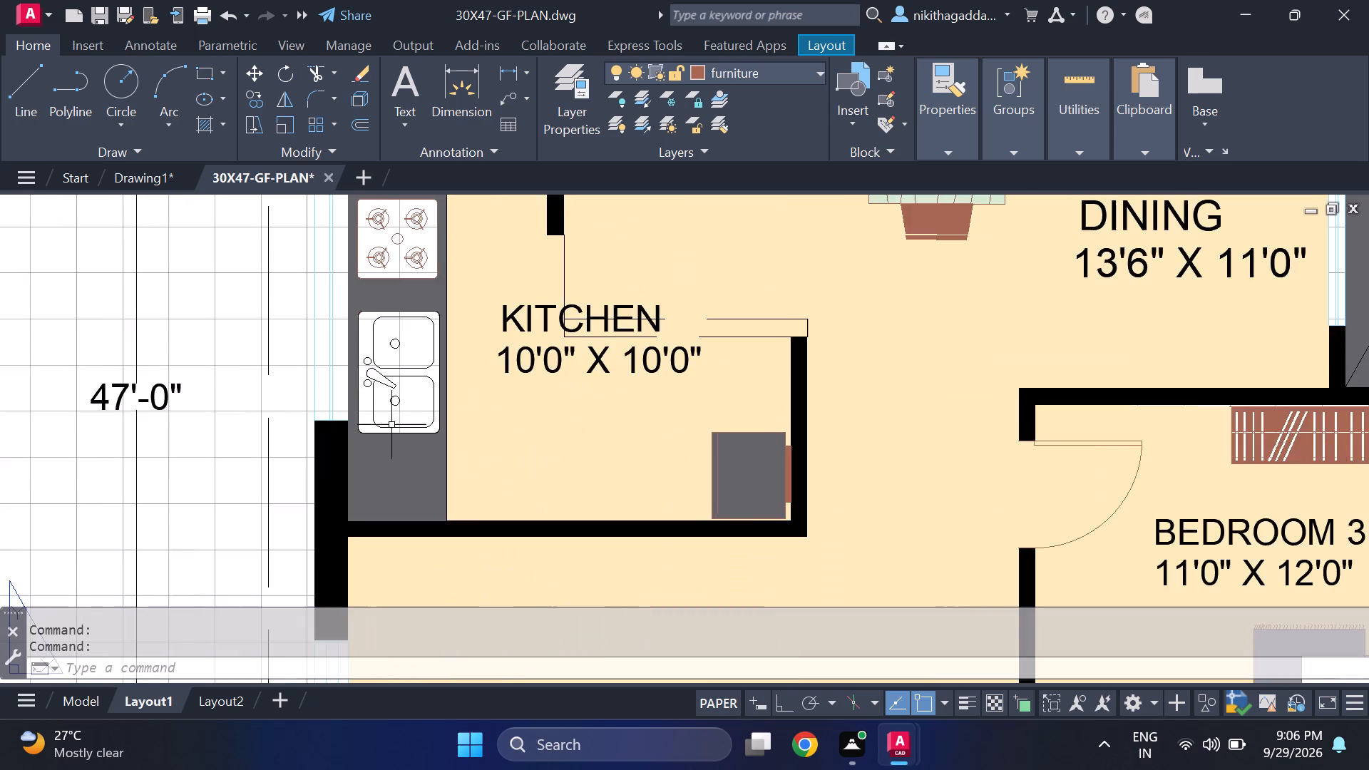
scroll(383, 394, up, 3)
scroll(380, 400, down, 4)
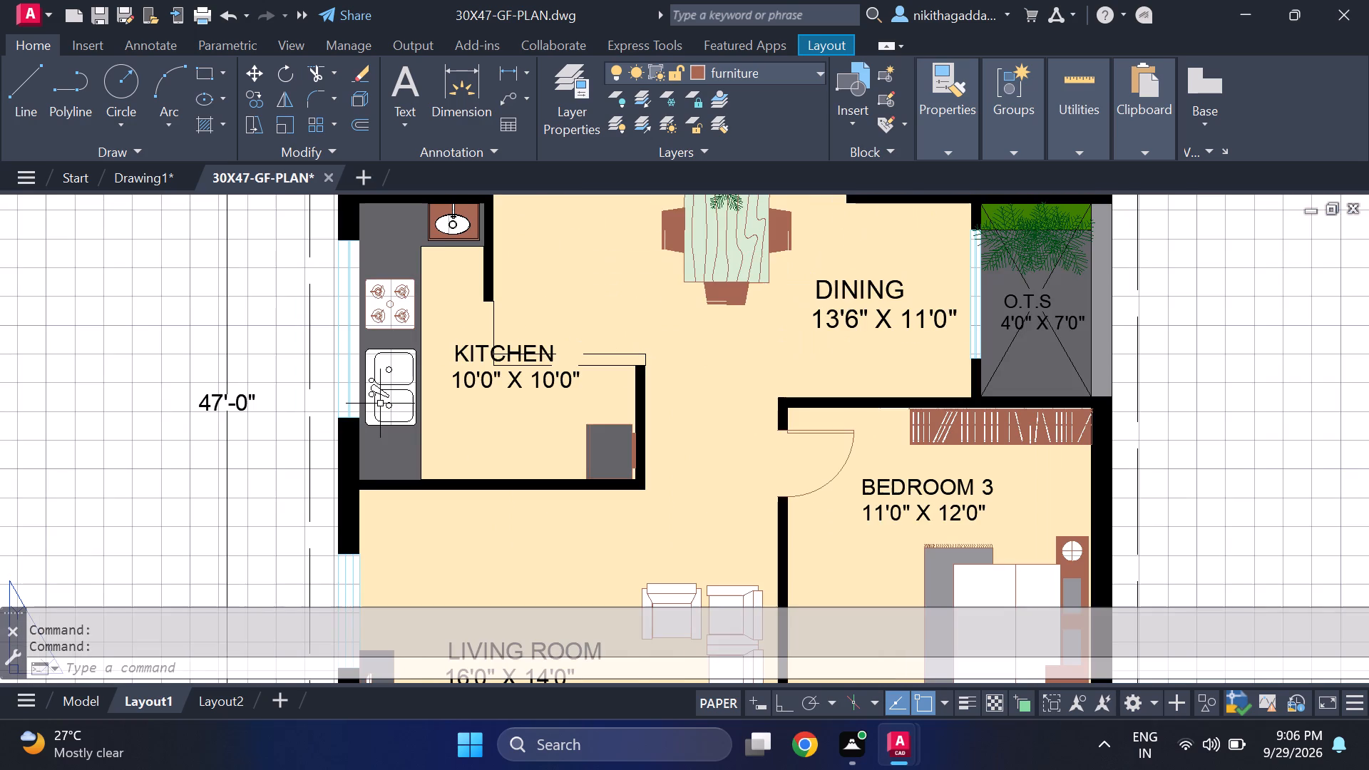
scroll(383, 396, down, 1)
scroll(391, 330, up, 2)
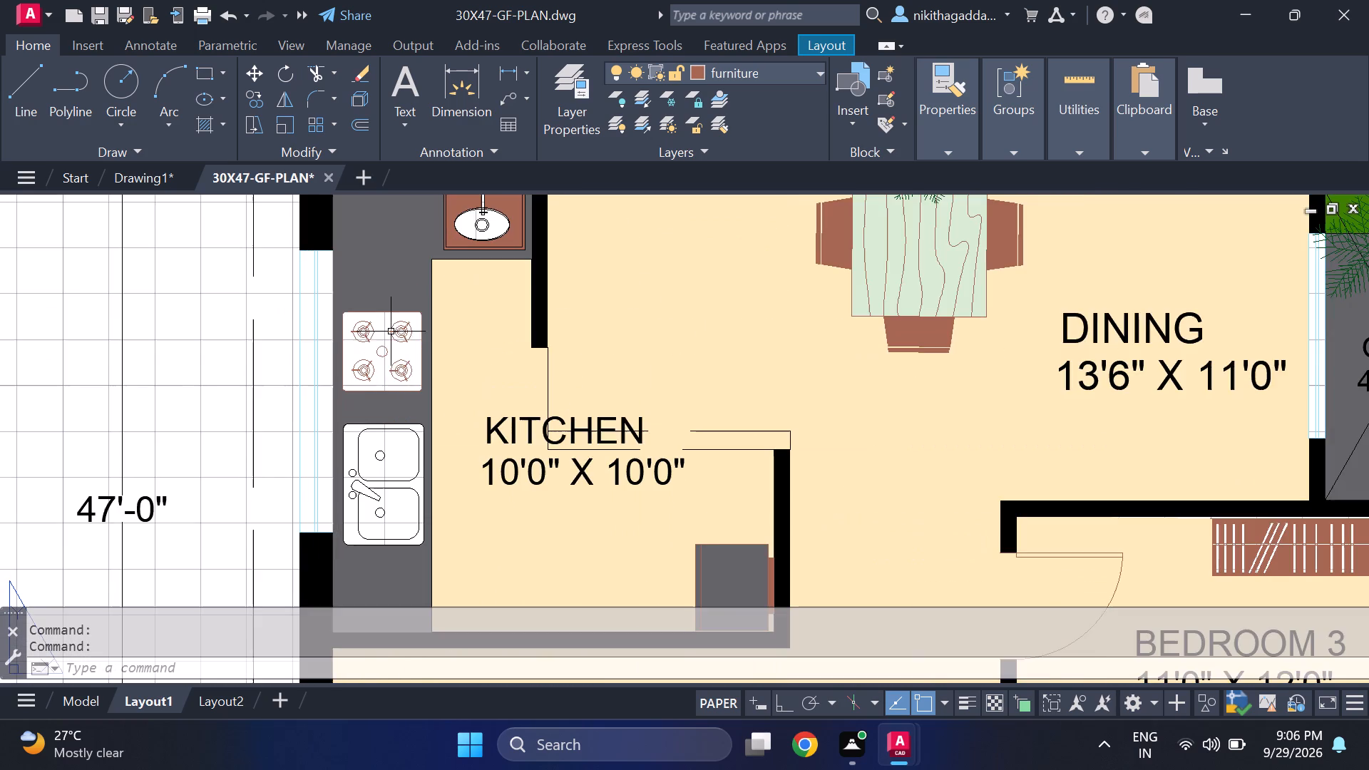
scroll(389, 371, down, 5)
scroll(389, 381, up, 4)
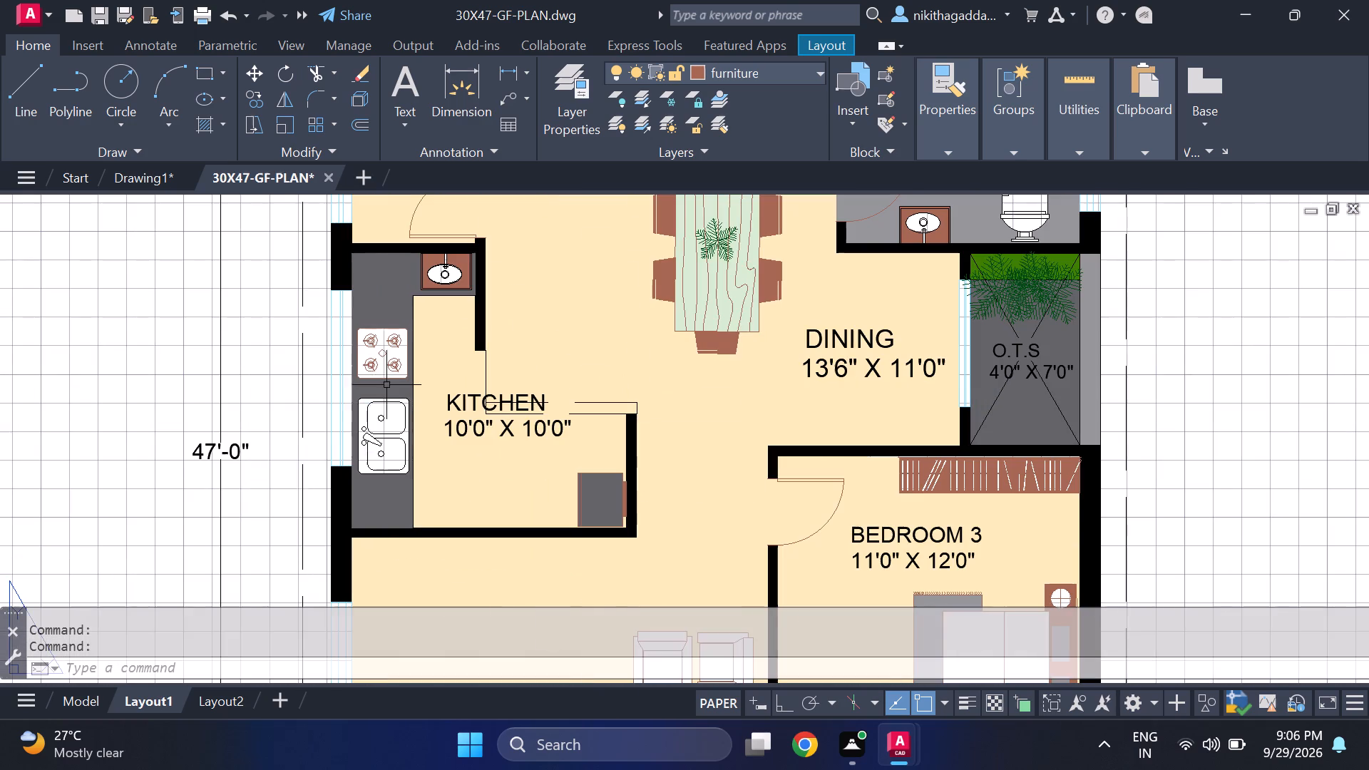
click(53, 702)
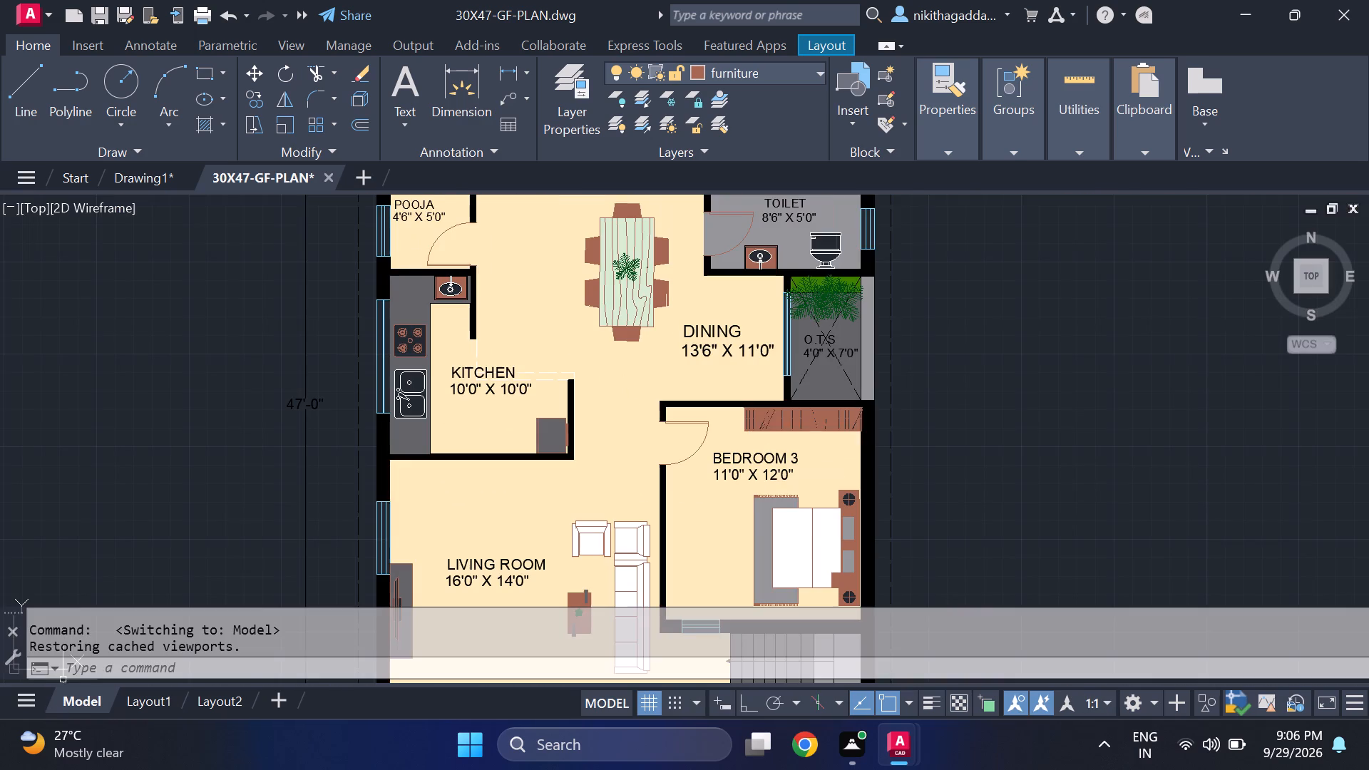
scroll(376, 348, up, 3)
scroll(453, 451, up, 2)
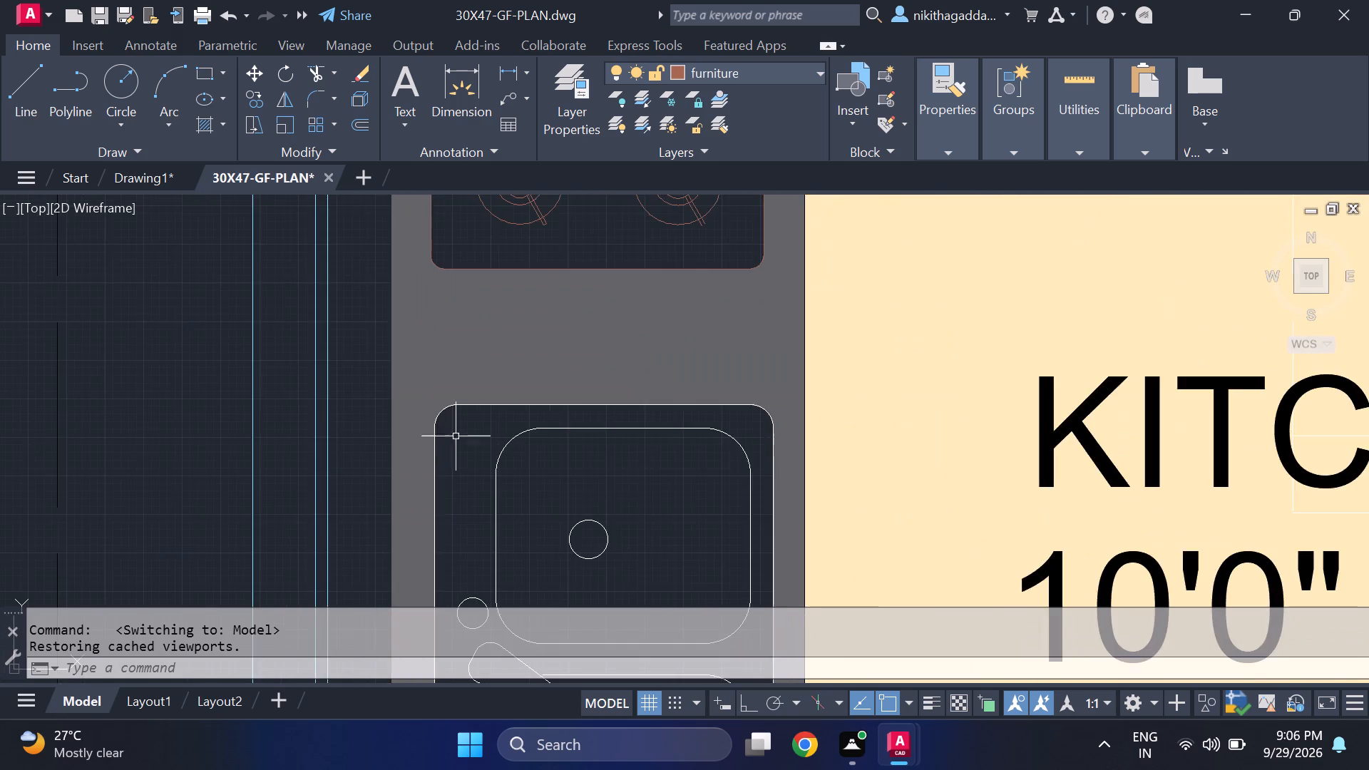
scroll(456, 436, down, 3)
scroll(540, 329, down, 3)
scroll(540, 329, up, 3)
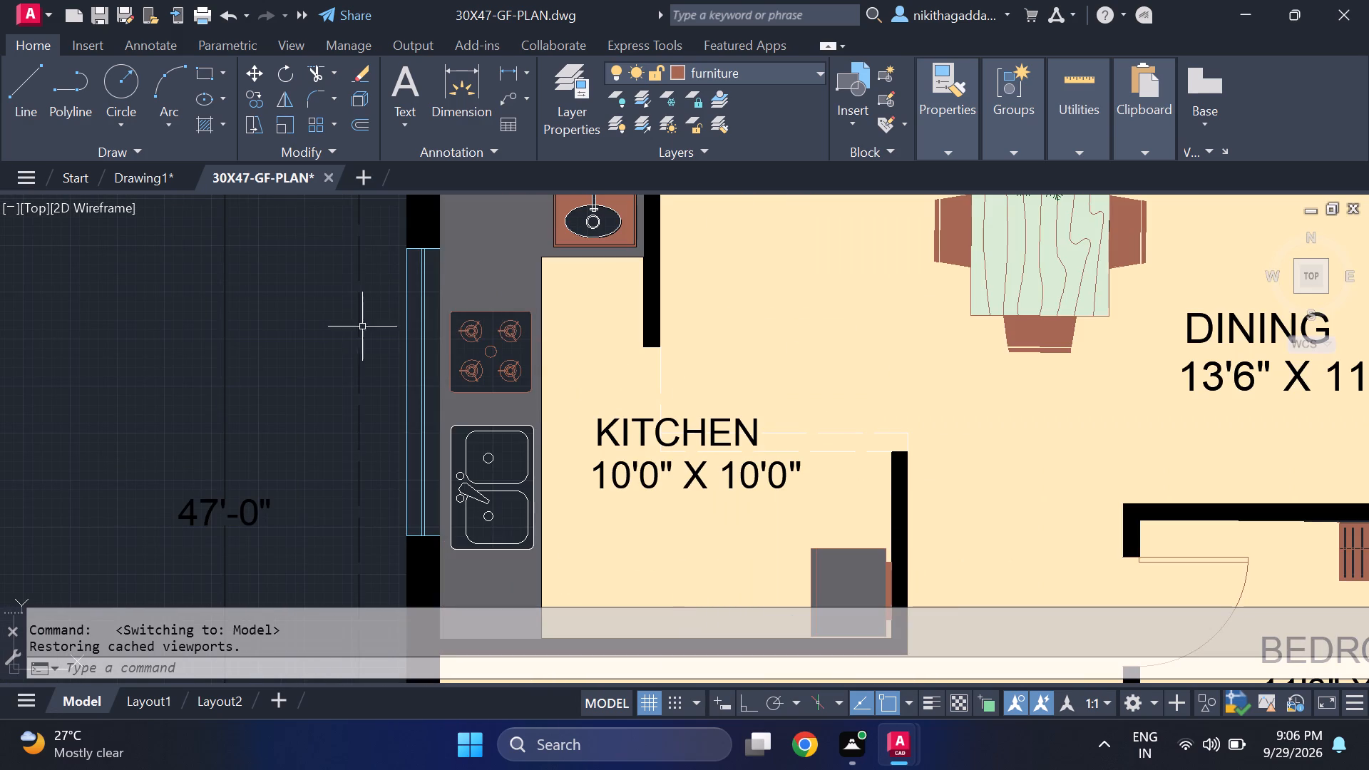
click(123, 183)
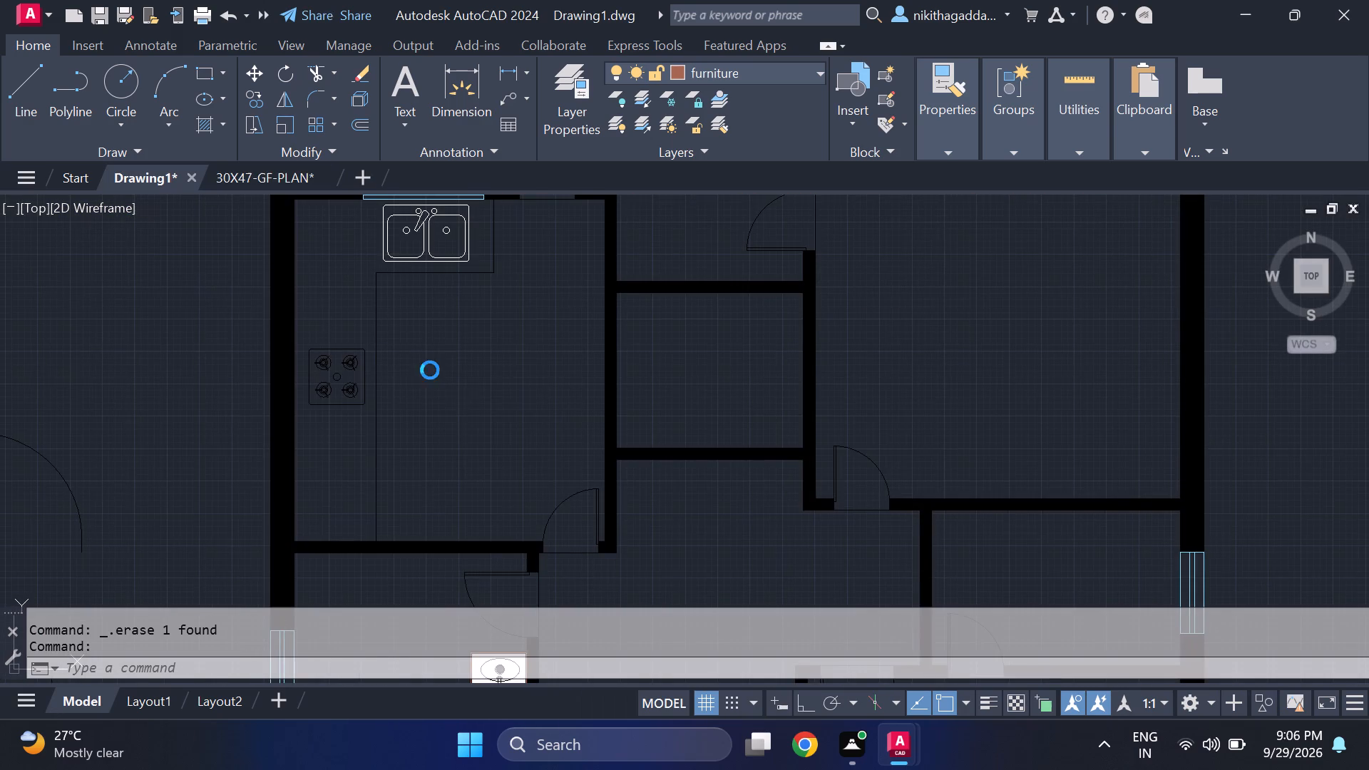
middle_drag(461, 392, 499, 481)
scroll(463, 292, up, 2)
scroll(476, 369, up, 2)
scroll(474, 379, down, 4)
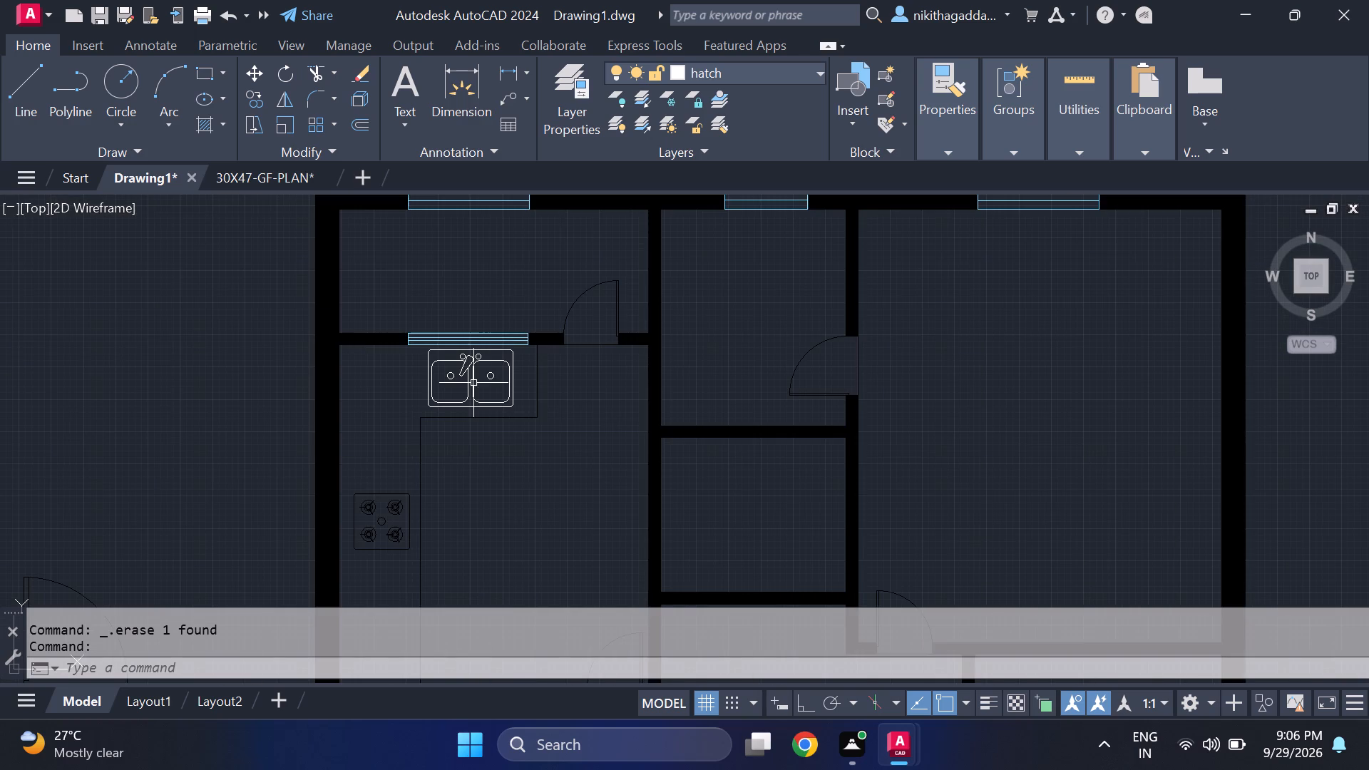
middle_drag(473, 383, 488, 416)
click(275, 179)
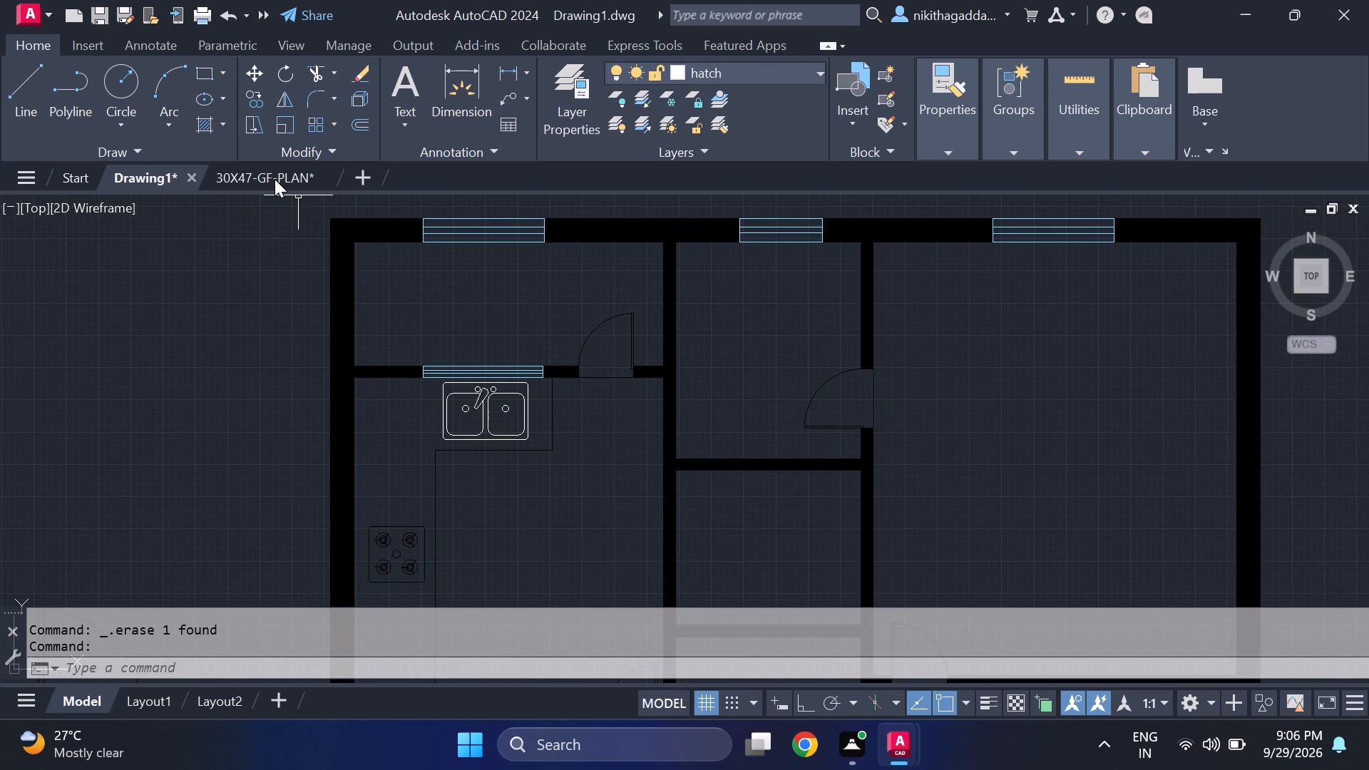
scroll(497, 455, up, 3)
scroll(498, 452, down, 4)
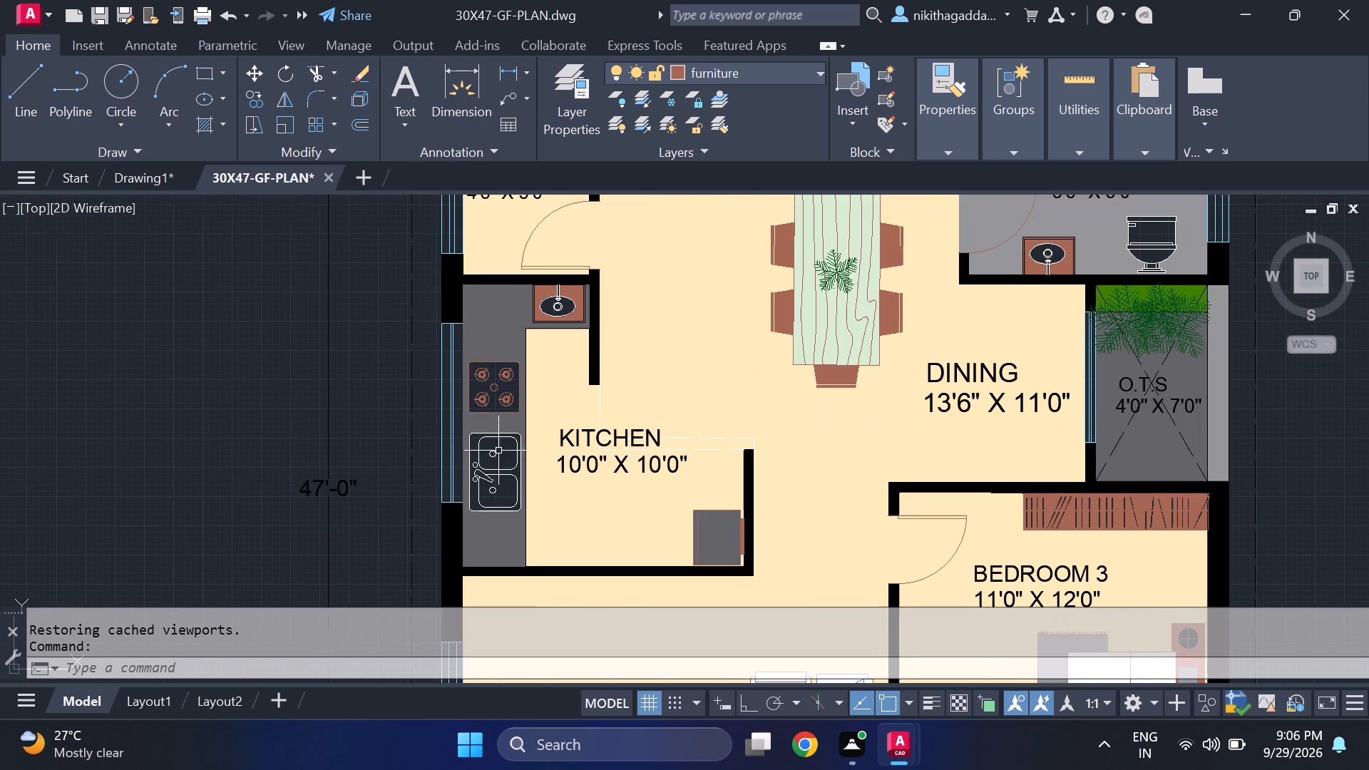
click(140, 181)
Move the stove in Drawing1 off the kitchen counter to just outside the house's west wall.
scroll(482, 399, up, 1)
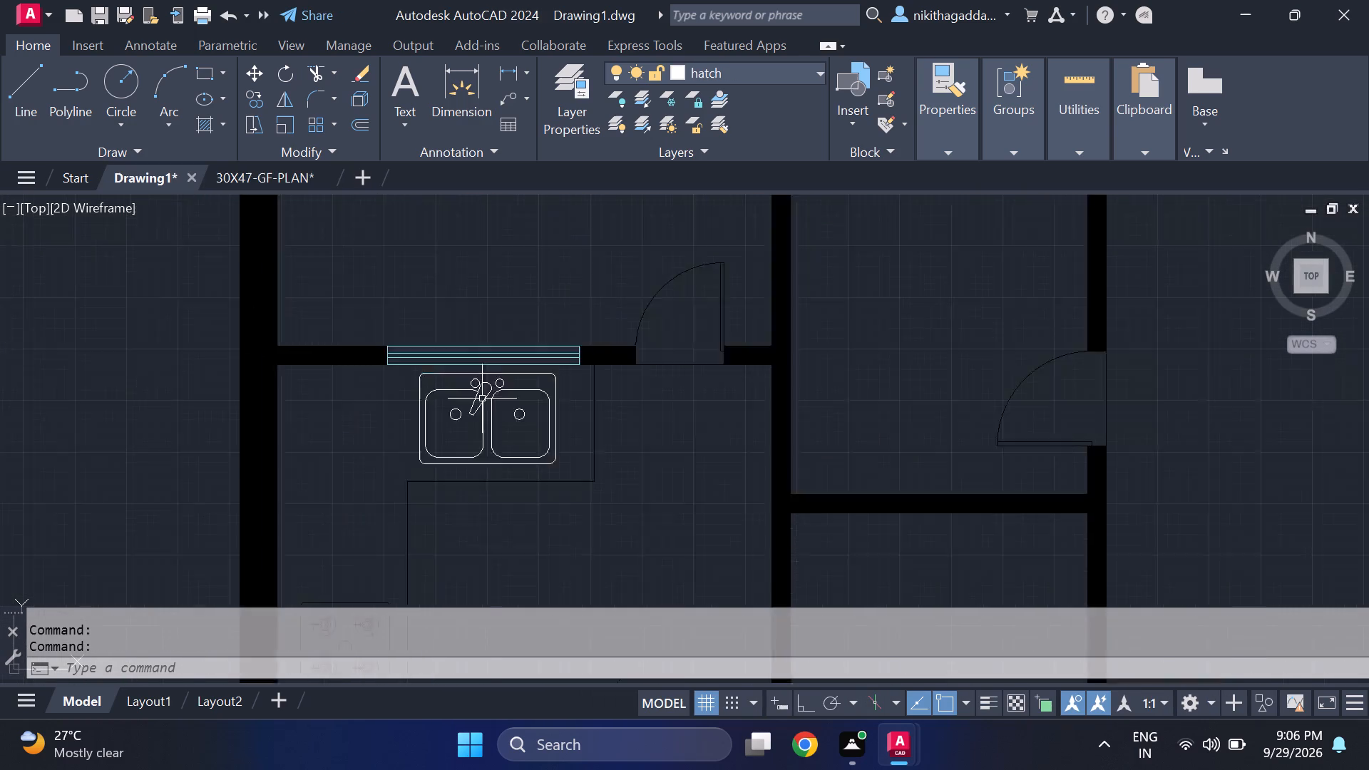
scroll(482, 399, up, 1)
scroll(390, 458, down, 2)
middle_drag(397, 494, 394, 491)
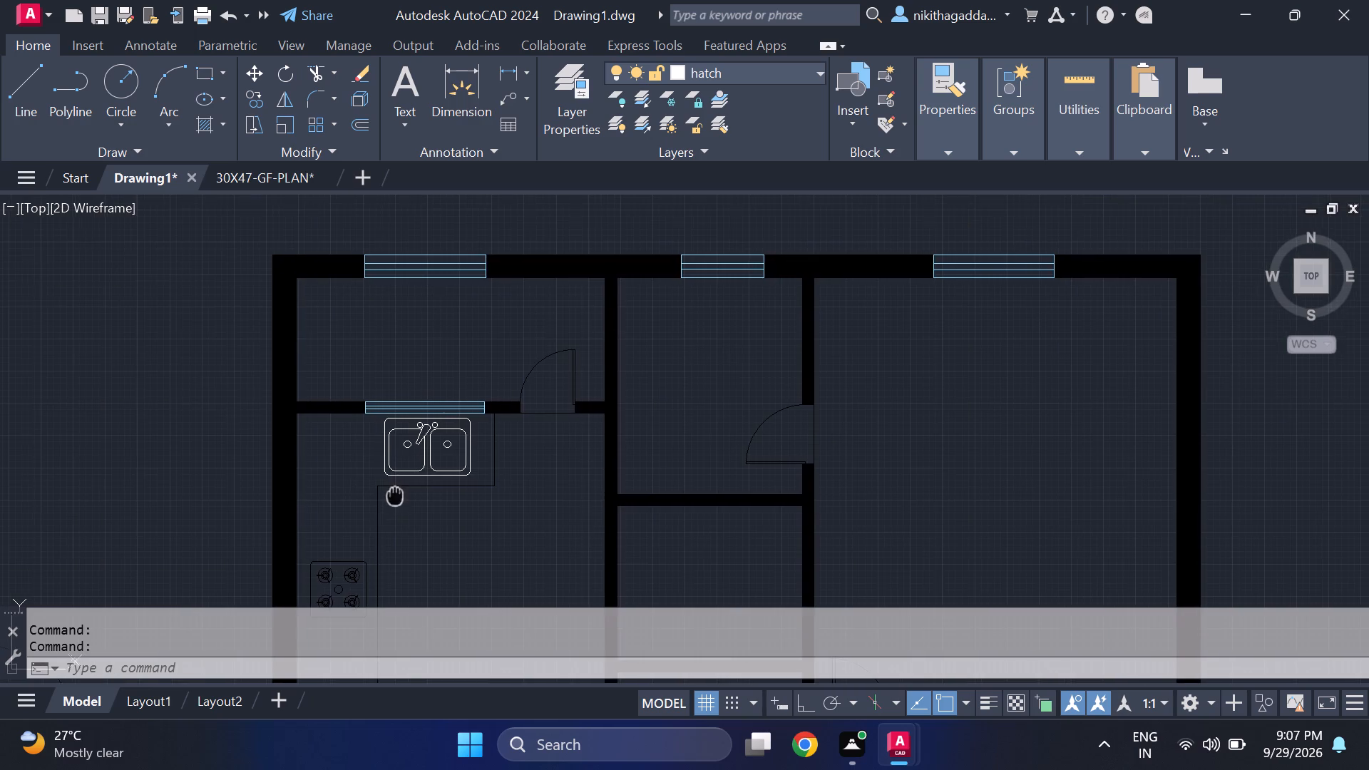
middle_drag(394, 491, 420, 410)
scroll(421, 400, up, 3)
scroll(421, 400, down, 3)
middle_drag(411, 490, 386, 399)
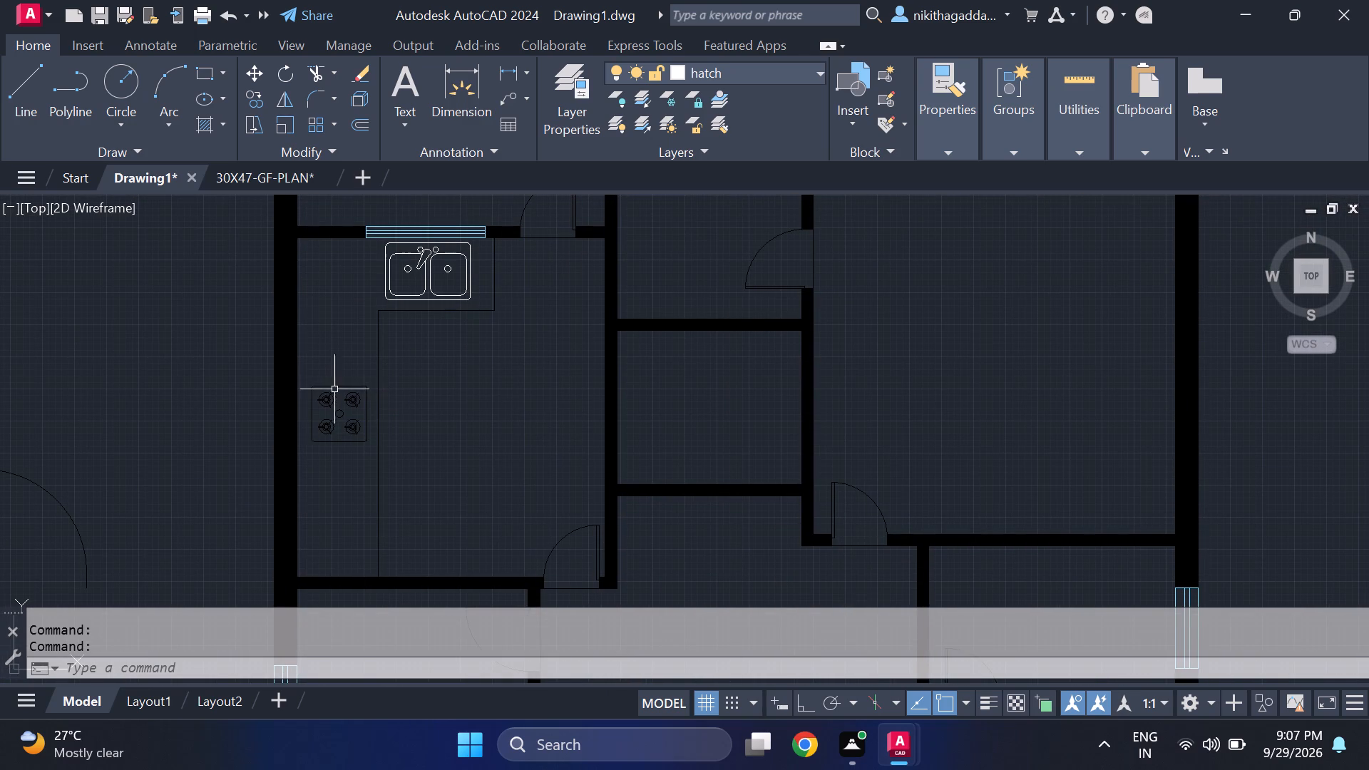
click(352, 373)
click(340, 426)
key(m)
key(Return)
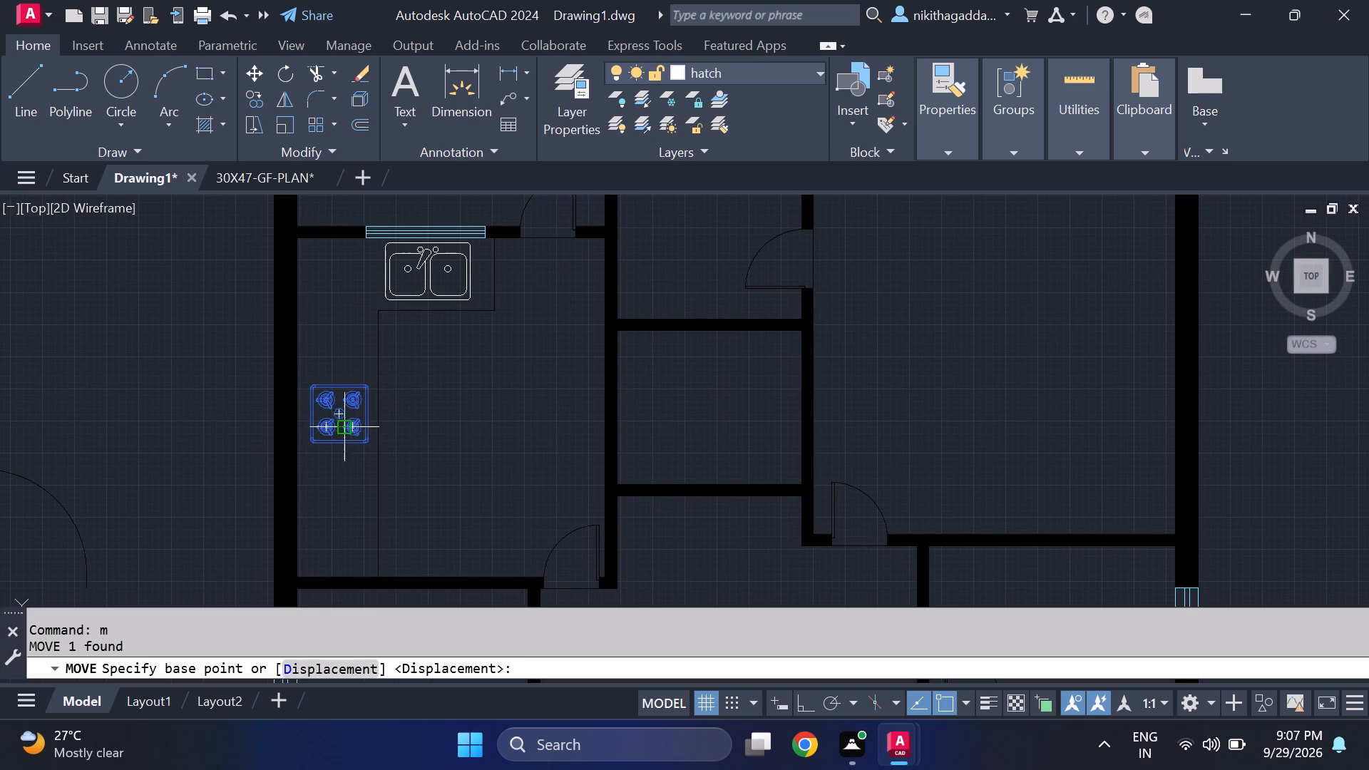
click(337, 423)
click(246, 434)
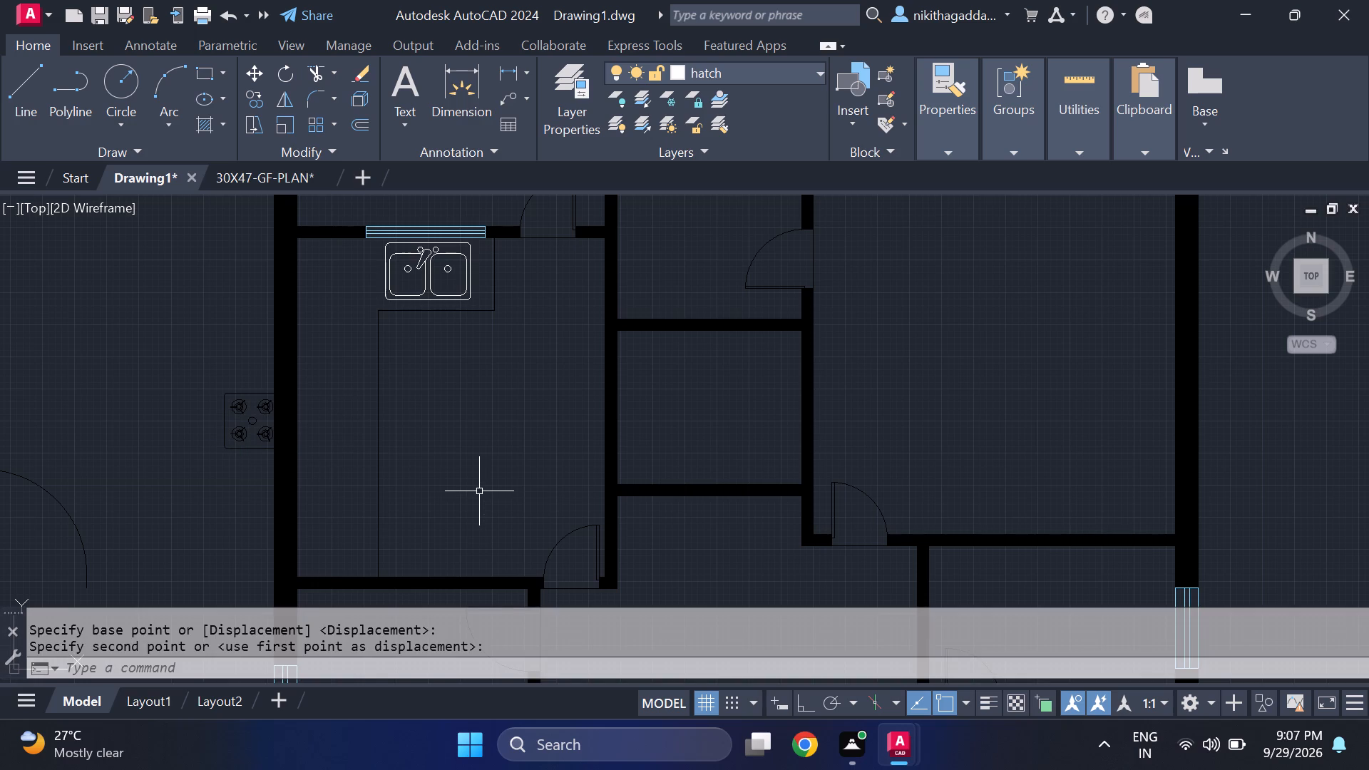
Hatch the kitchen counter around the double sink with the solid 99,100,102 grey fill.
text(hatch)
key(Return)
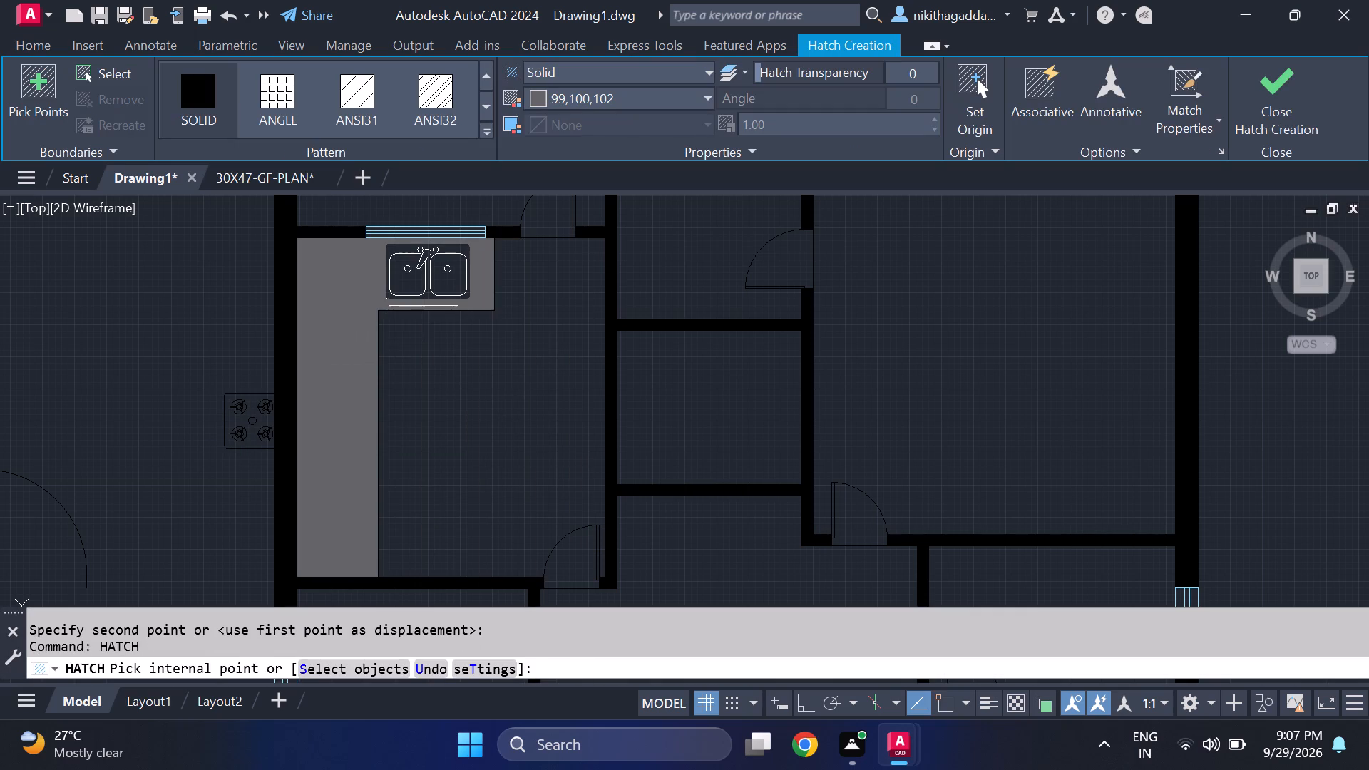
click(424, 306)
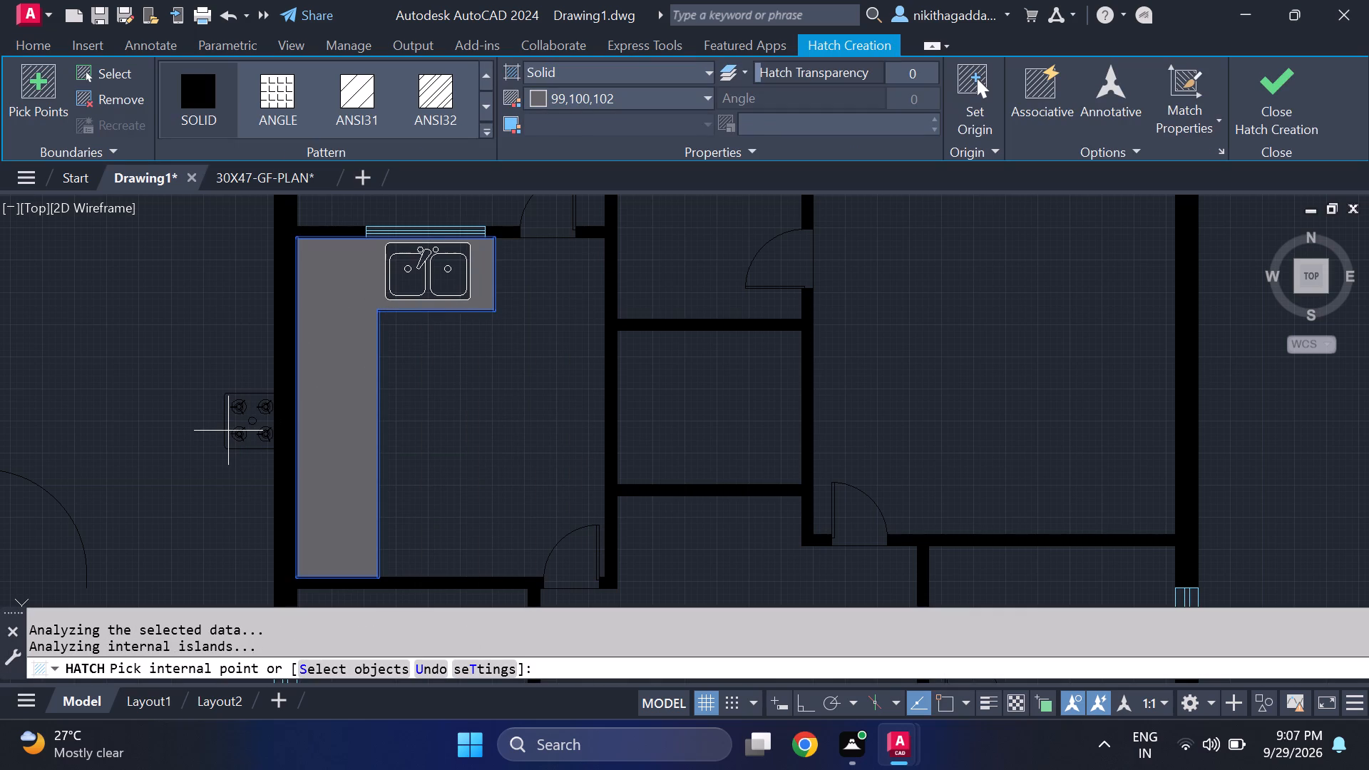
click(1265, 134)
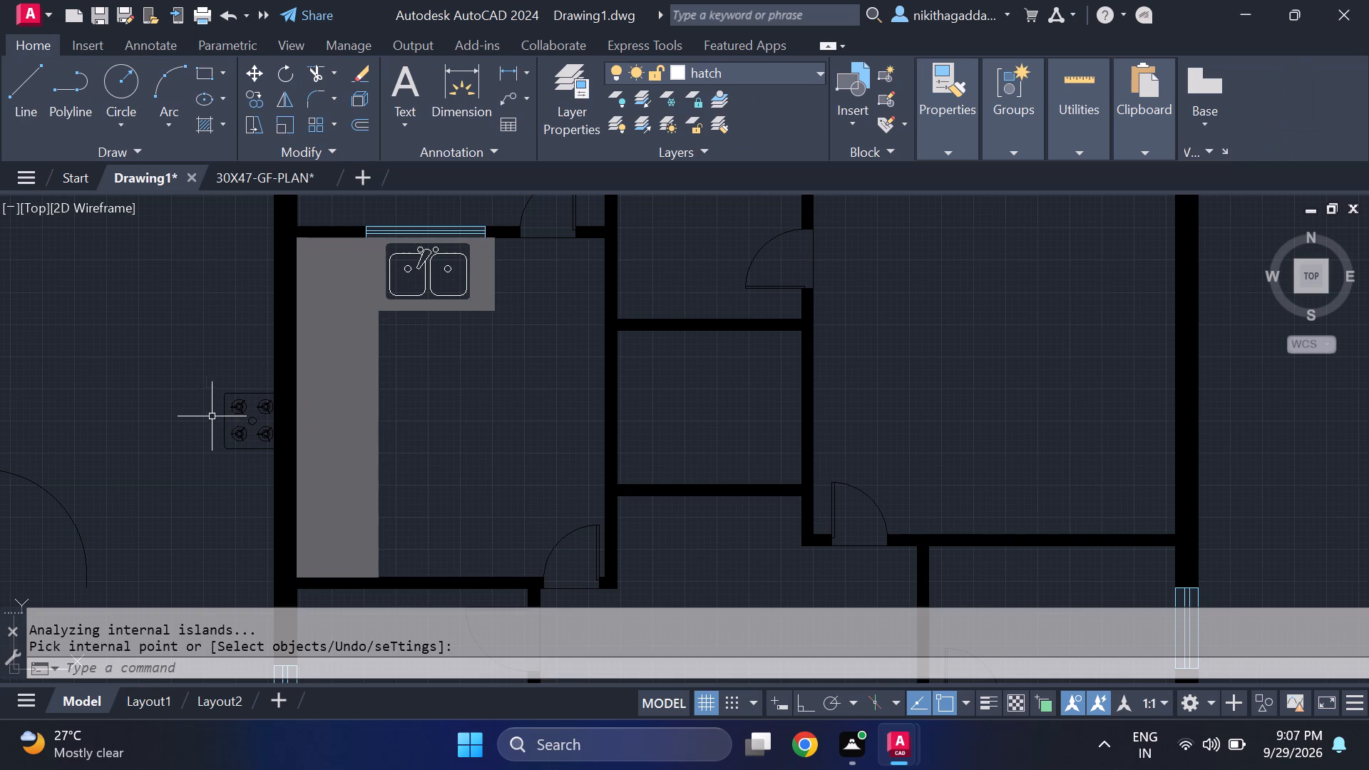
Move the stove from outside the west wall back onto the long arm of the kitchen counter.
scroll(226, 389, up, 2)
click(280, 366)
click(117, 520)
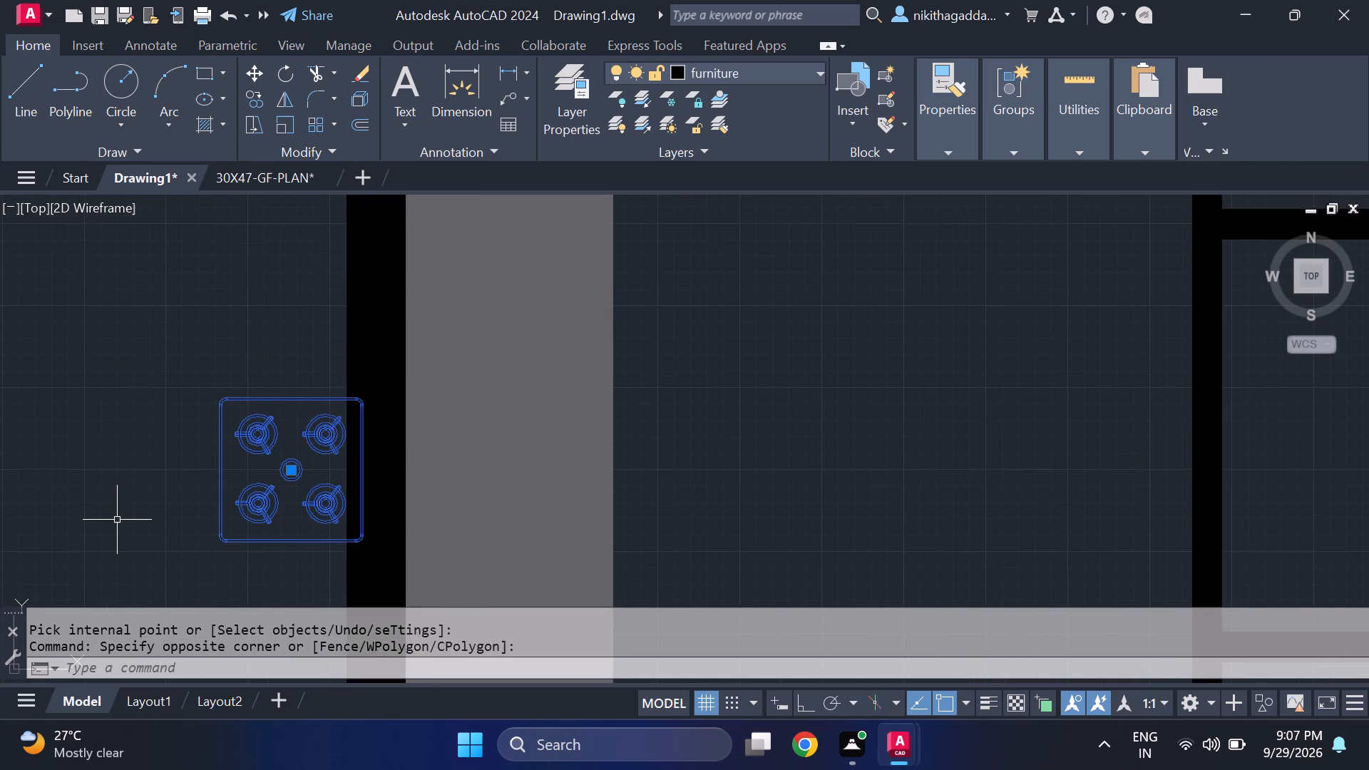
key(m)
key(Return)
click(290, 473)
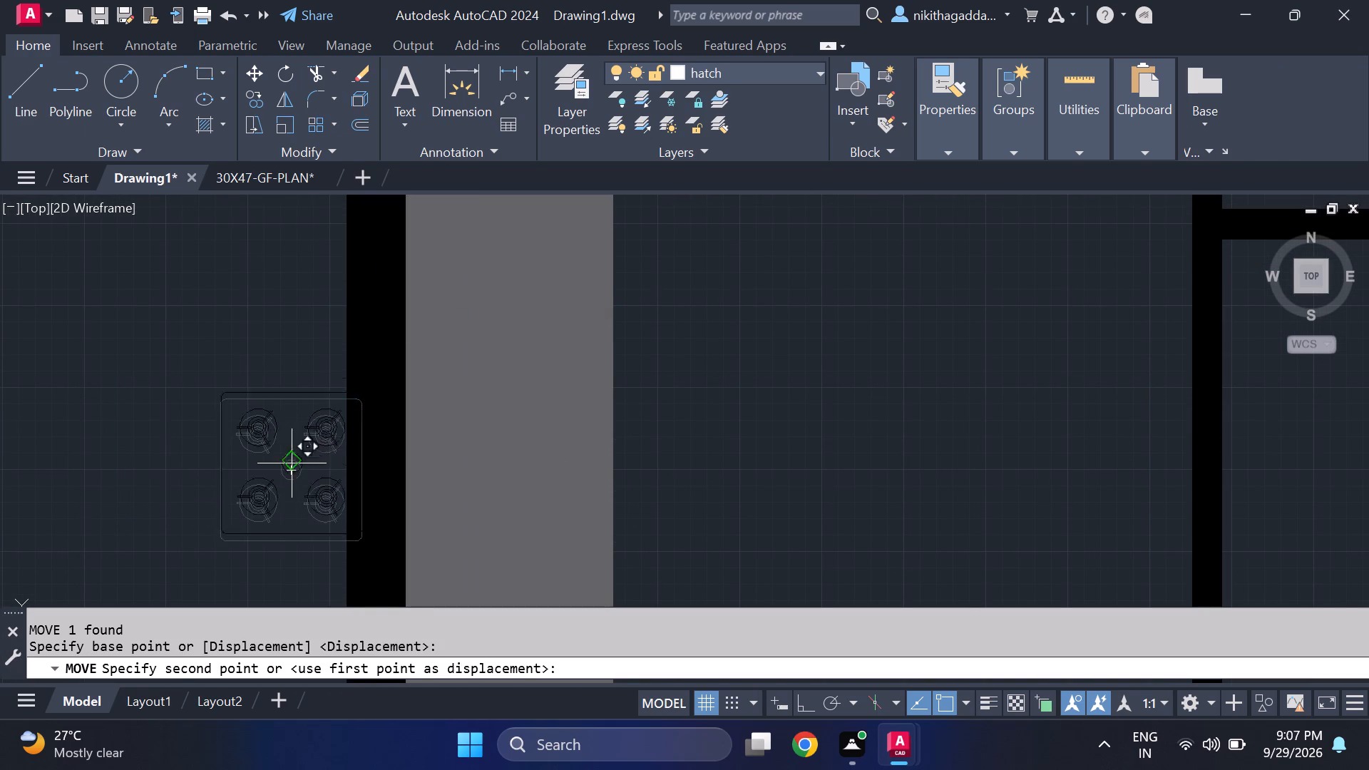
scroll(471, 346, down, 2)
click(488, 370)
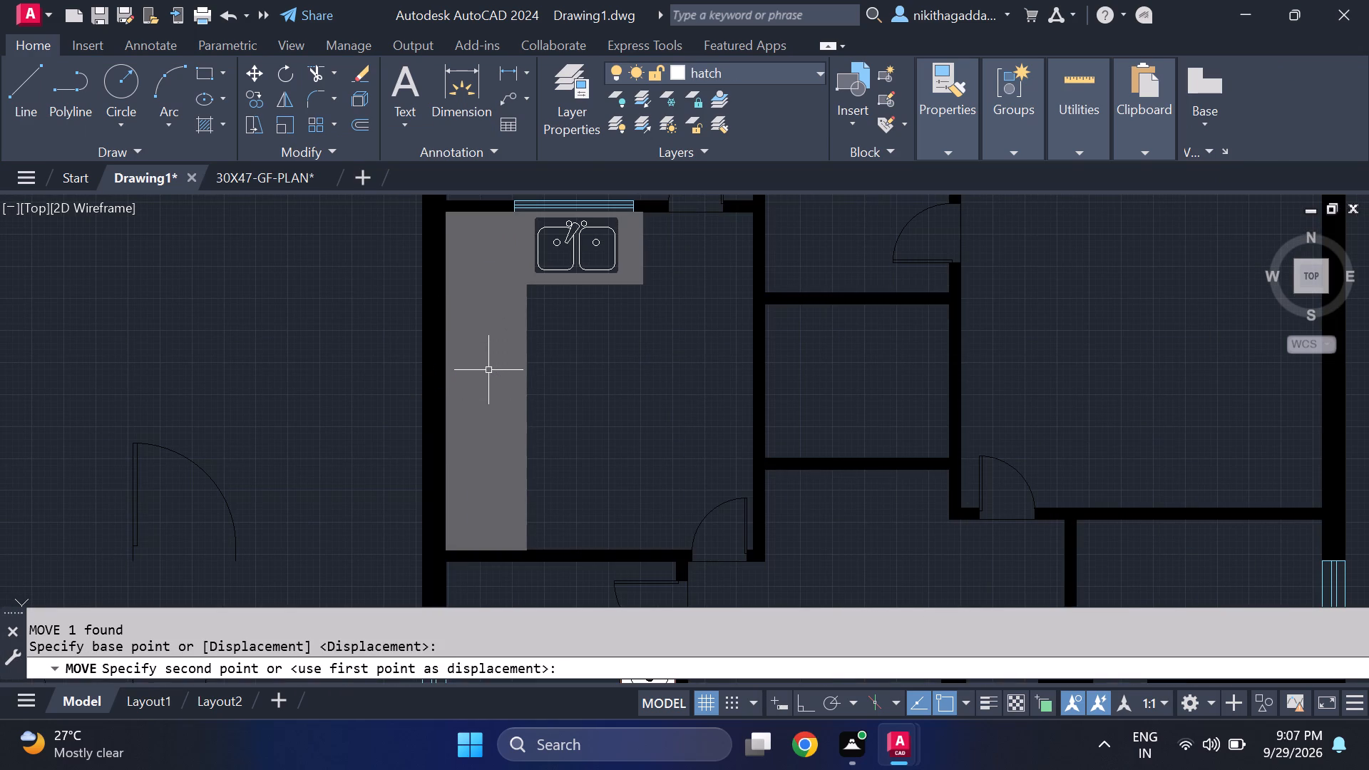
Delete the grey counter hatch covering the stove, together with the larger loose door symbol outside the kitchen's west wall.
click(488, 365)
click(488, 368)
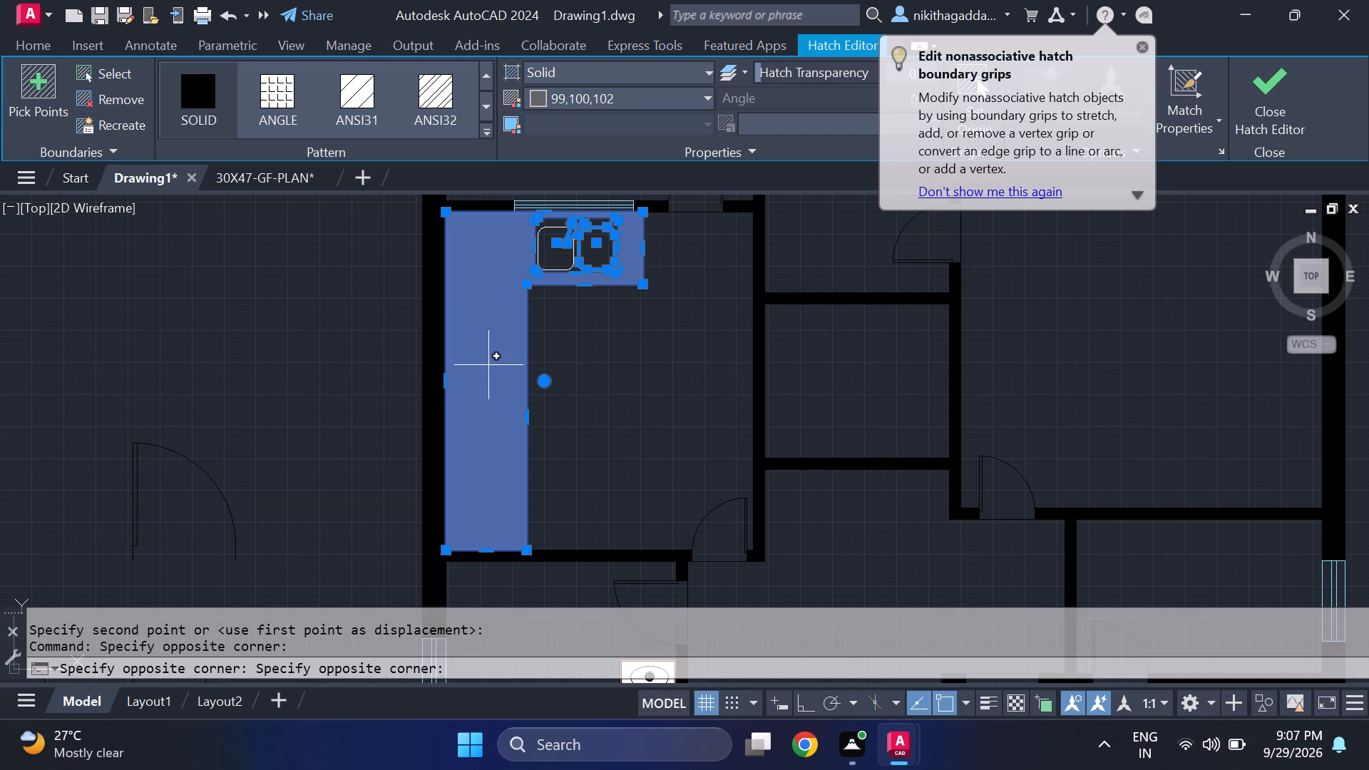
key(Delete)
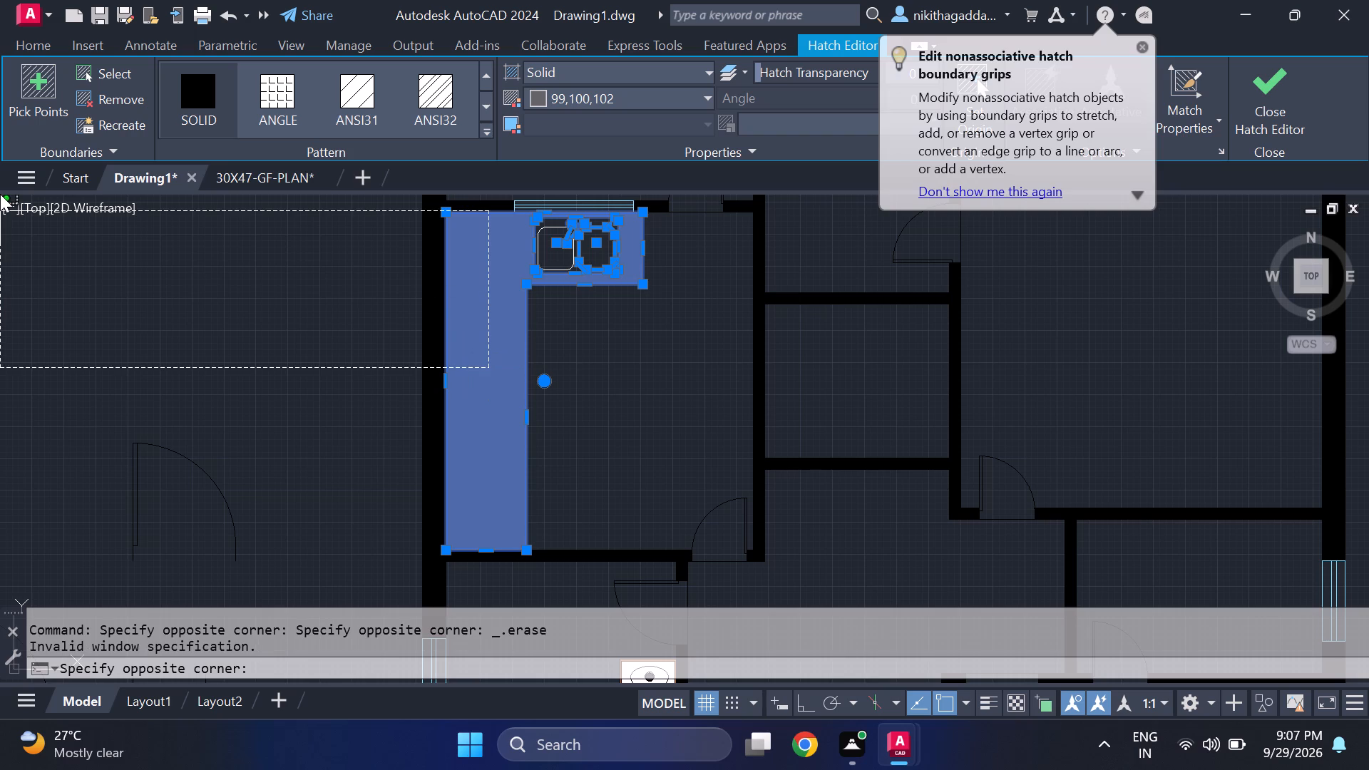
key(Delete)
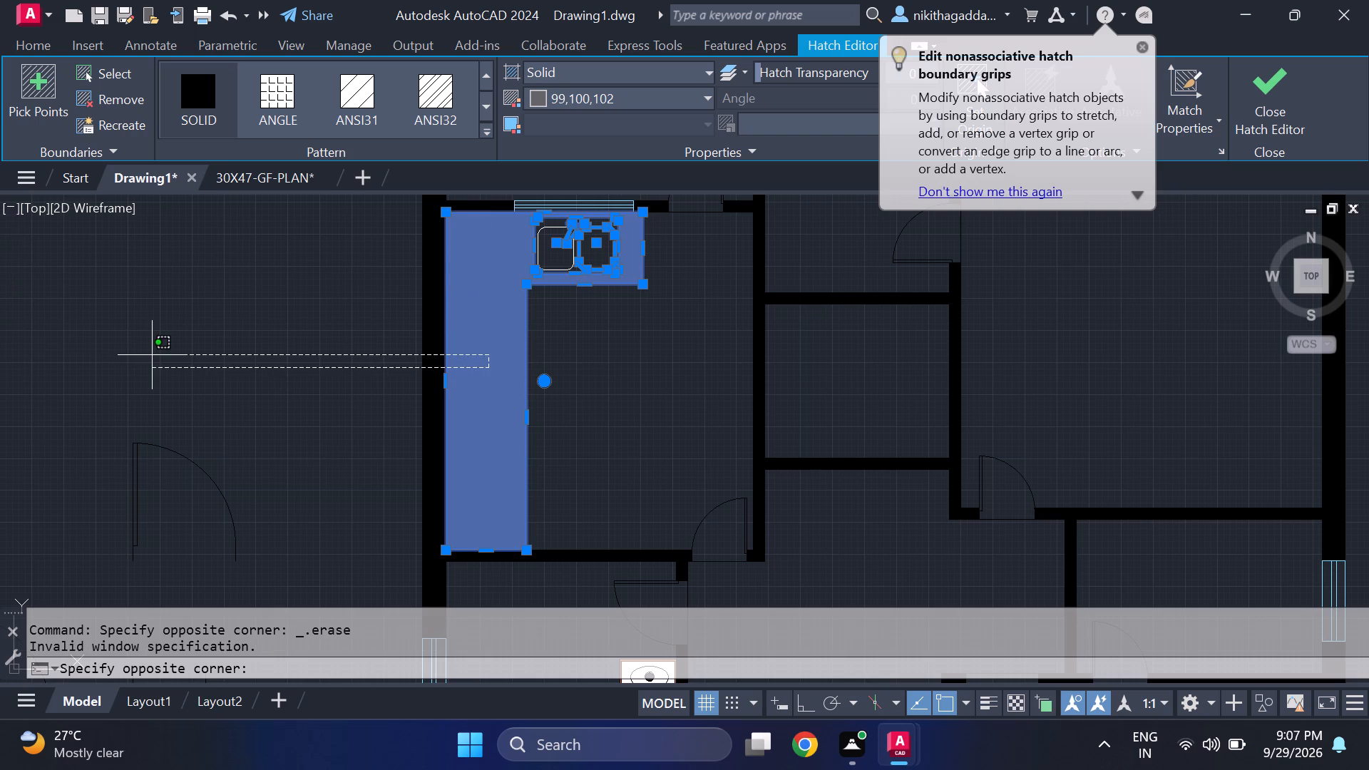
key(Escape)
drag(255, 346, 244, 353)
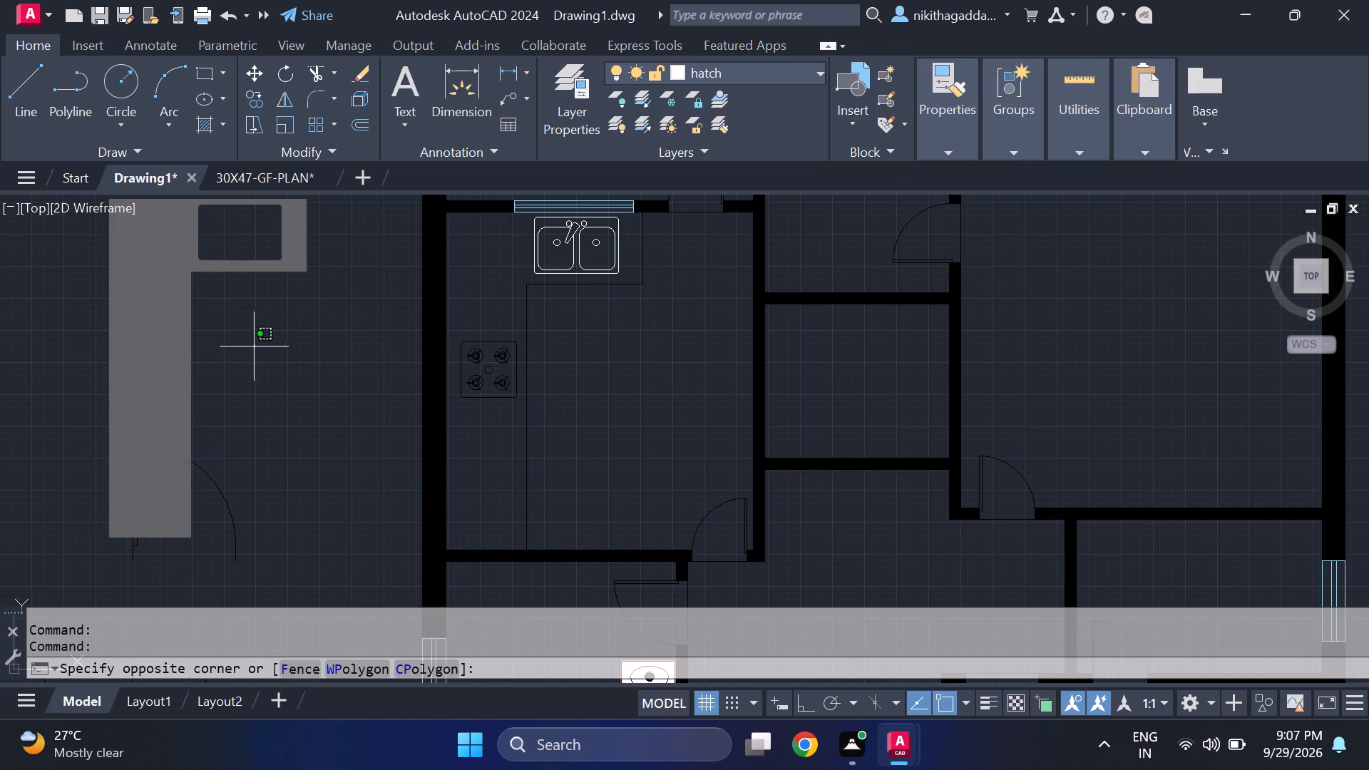
drag(244, 353, 212, 372)
click(0, 454)
key(Delete)
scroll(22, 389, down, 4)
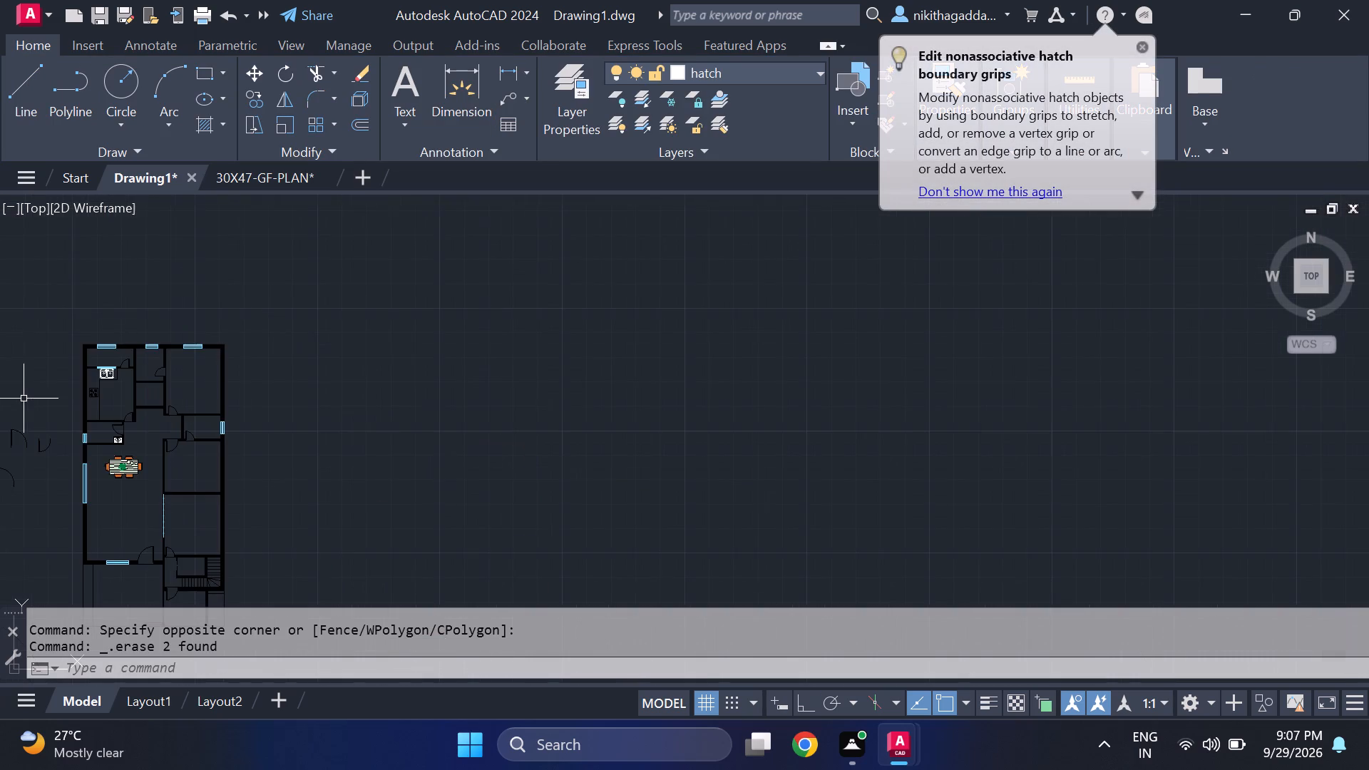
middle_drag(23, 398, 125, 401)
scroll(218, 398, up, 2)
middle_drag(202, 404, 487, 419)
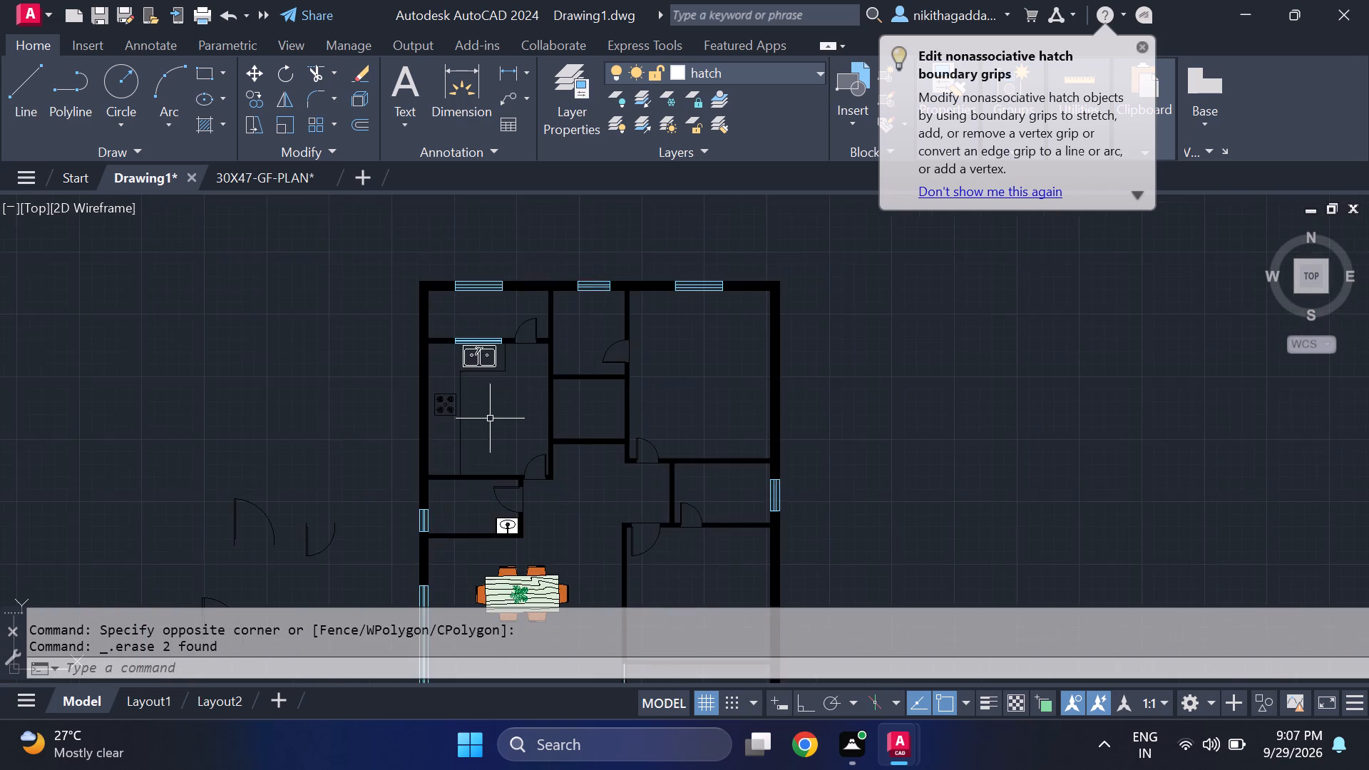
Change the furniture layer's colour to index colour 34, a brown.
scroll(440, 403, up, 2)
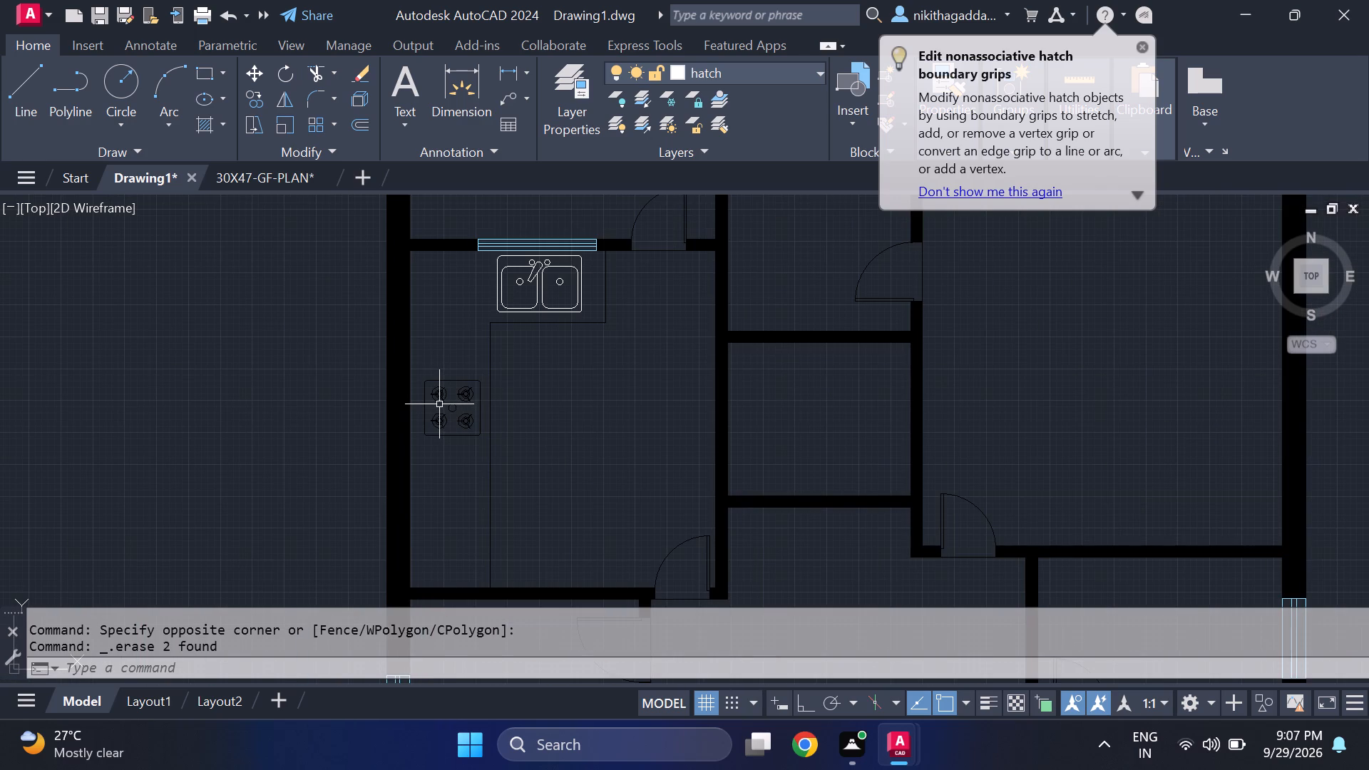
click(806, 75)
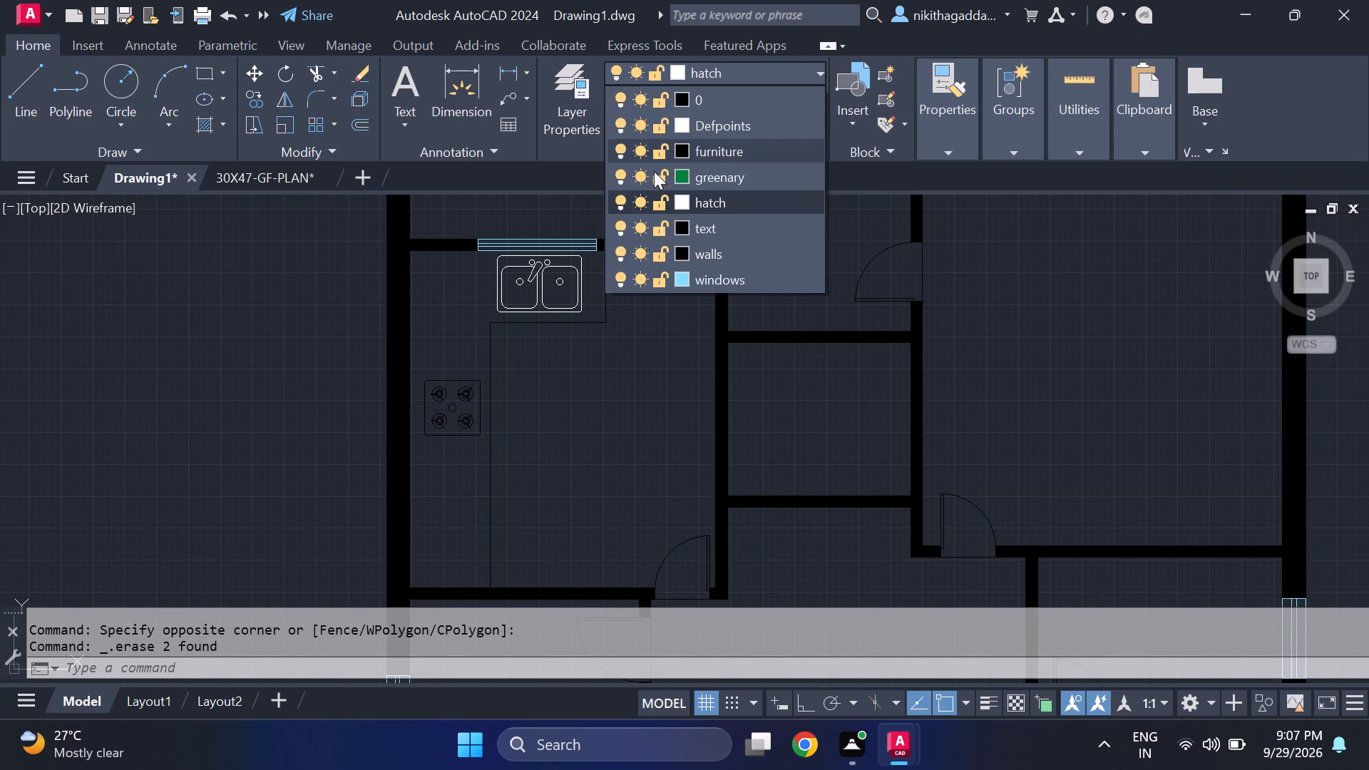
click(683, 144)
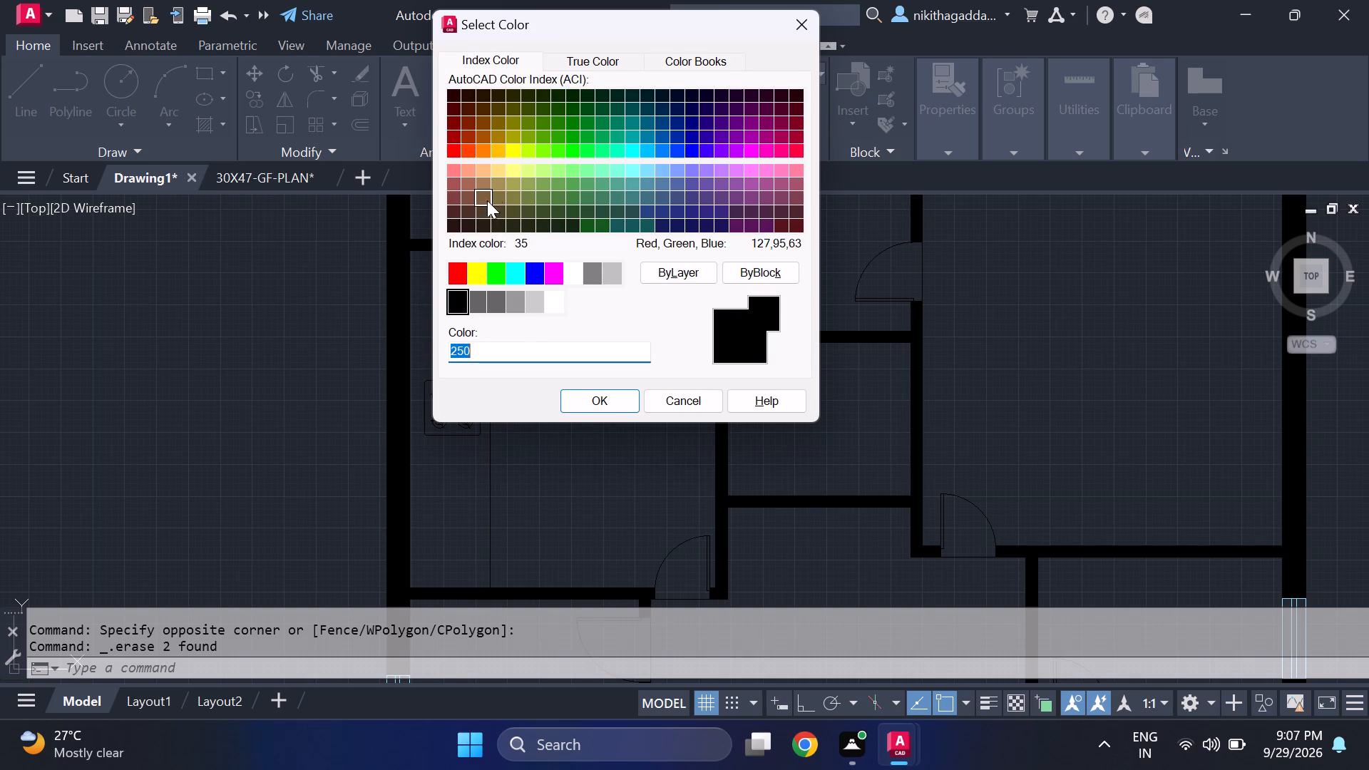
click(473, 184)
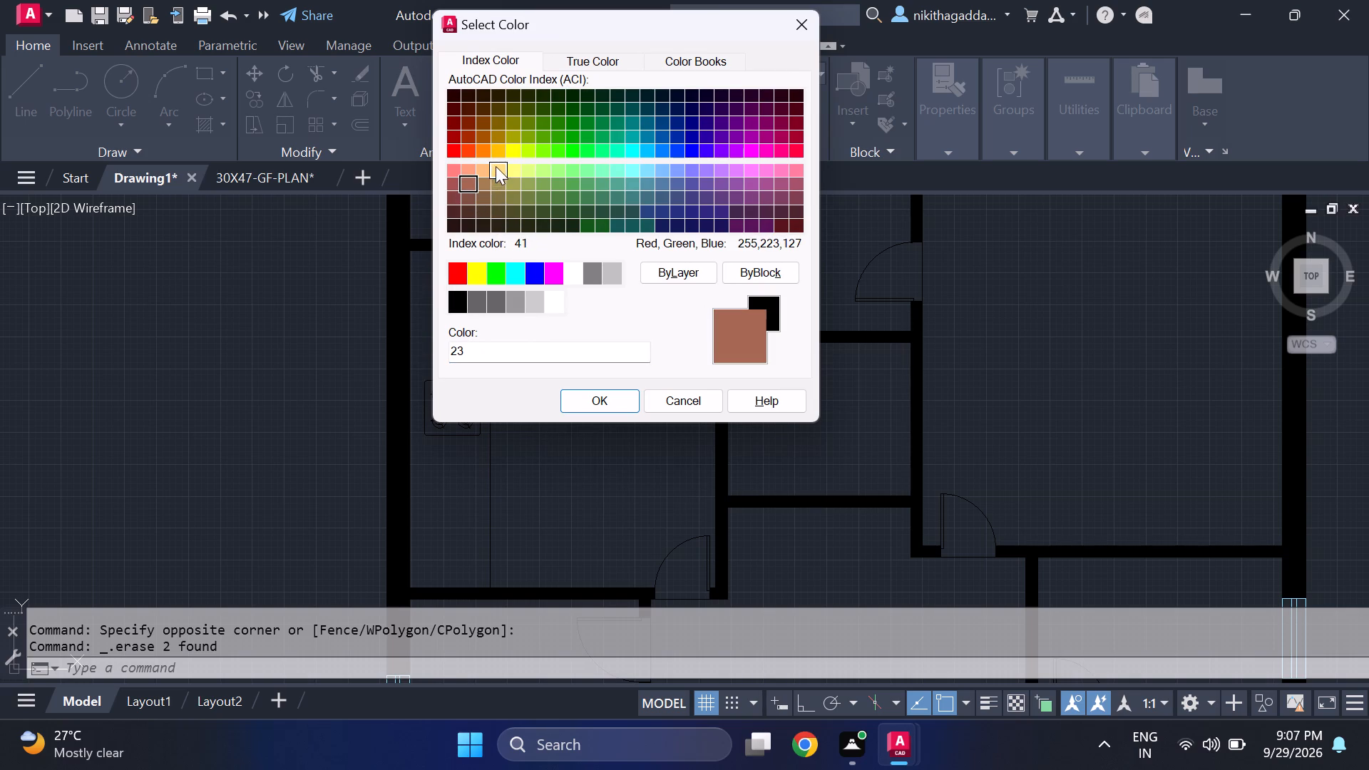
click(486, 119)
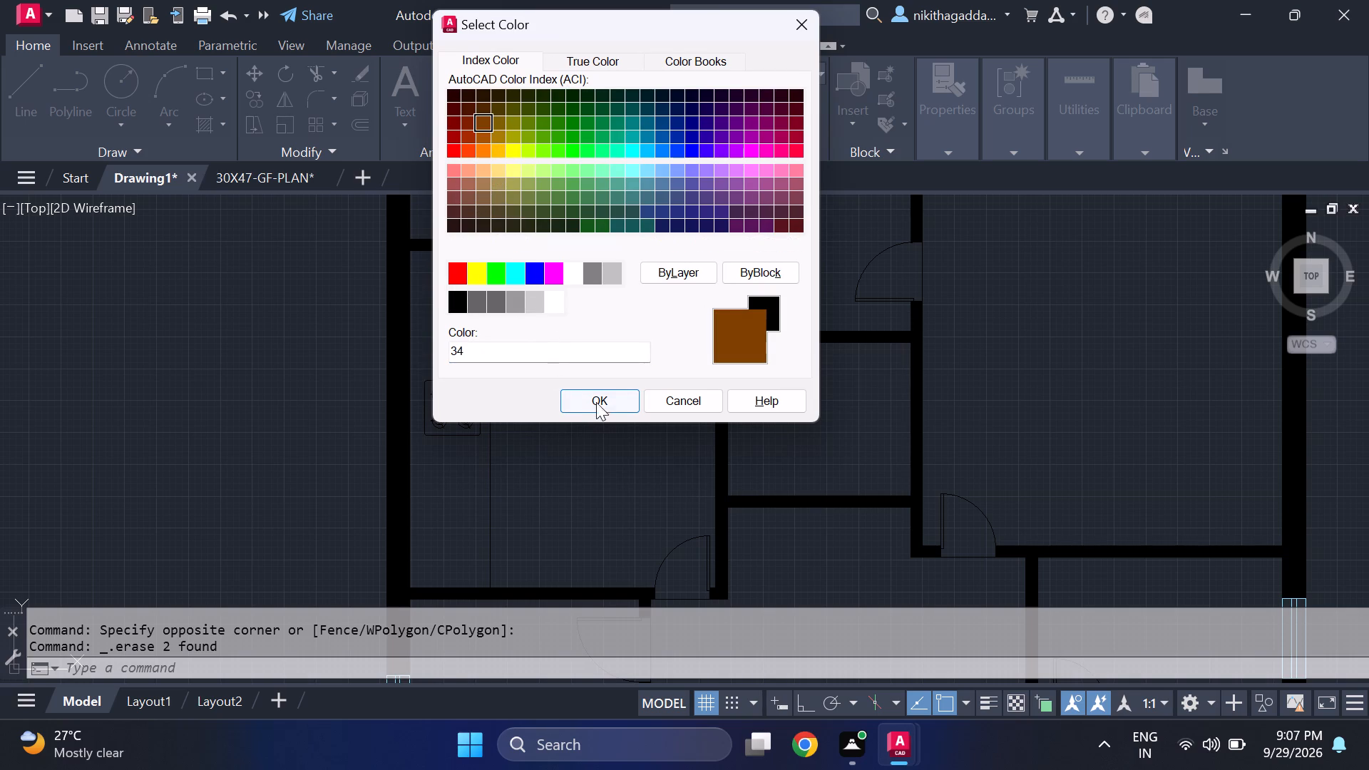
click(595, 399)
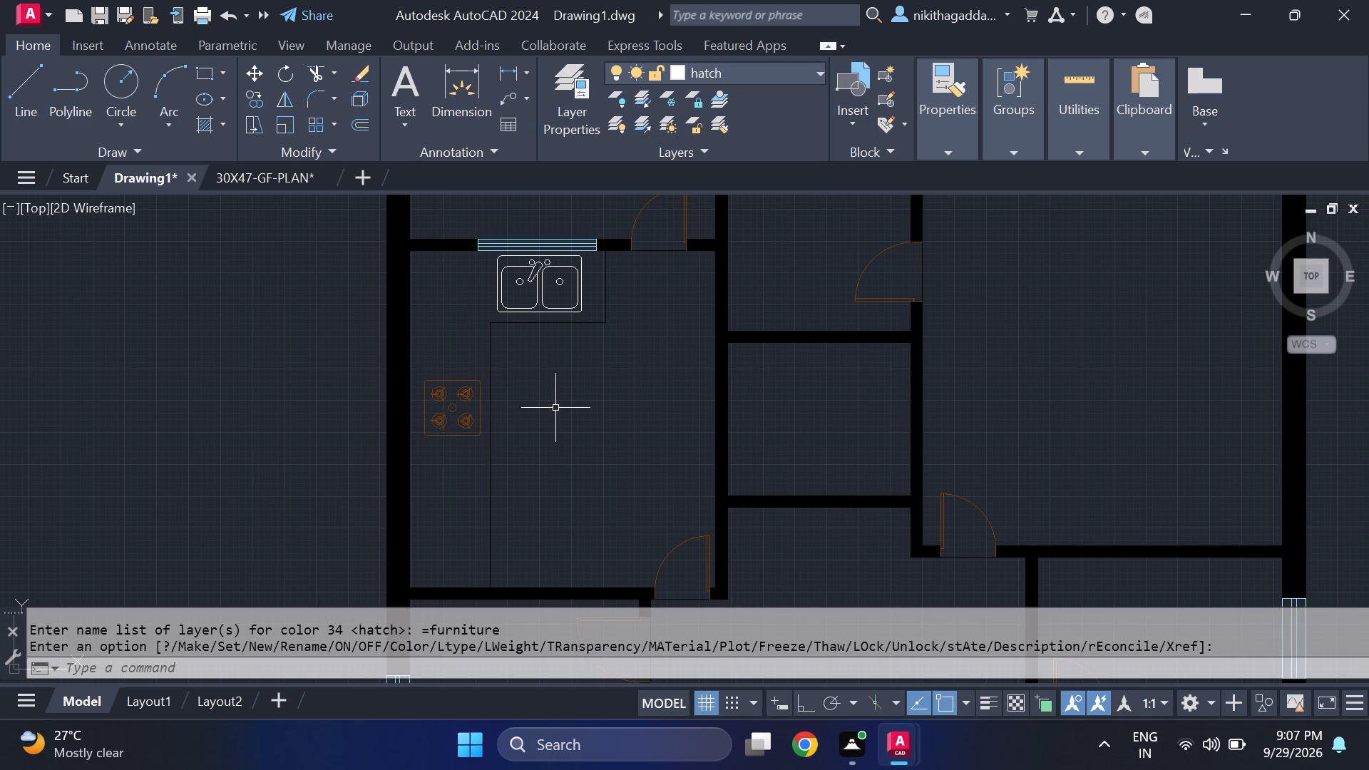
key(Escape)
Hatch the kitchen counter around the double sink and stove with the solid 99,100,102 grey fill.
scroll(640, 548, down, 3)
scroll(643, 530, up, 2)
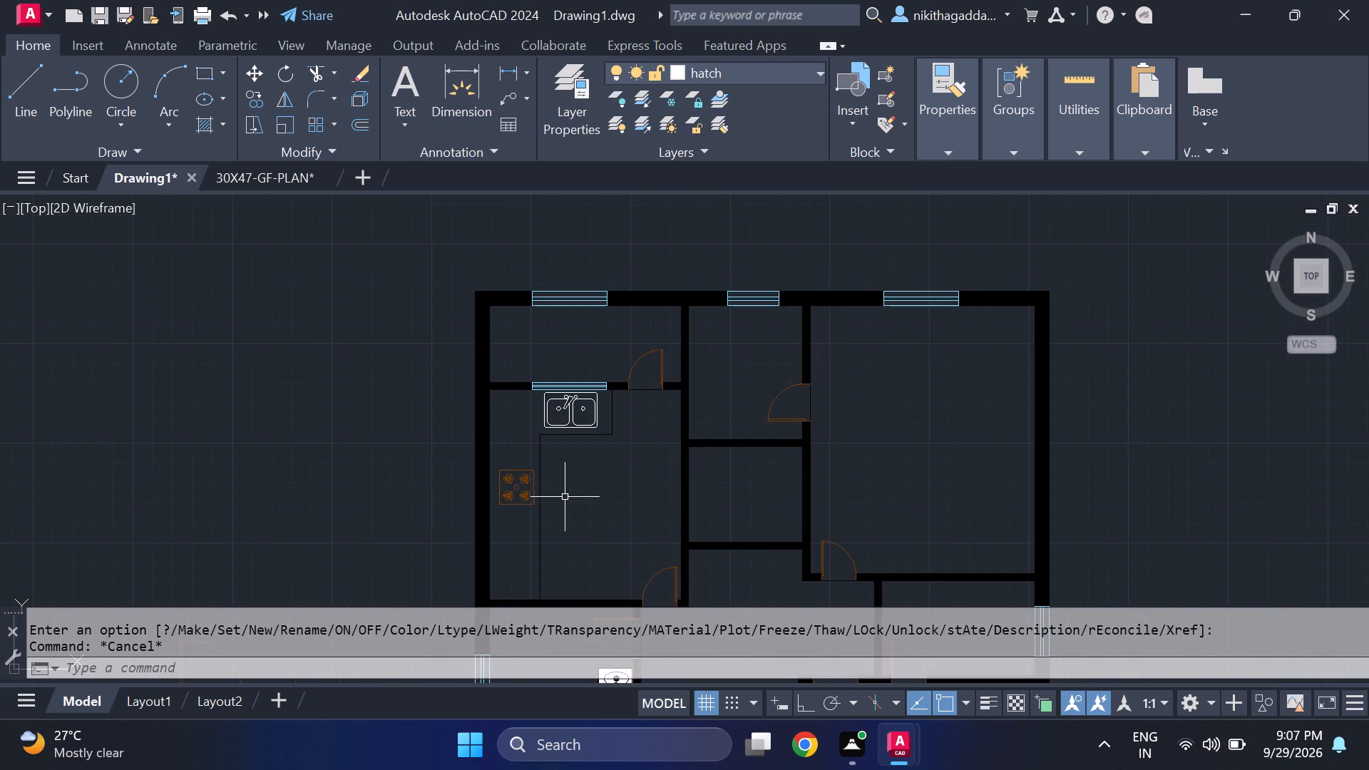
scroll(565, 494, up, 2)
text(hatch)
key(Return)
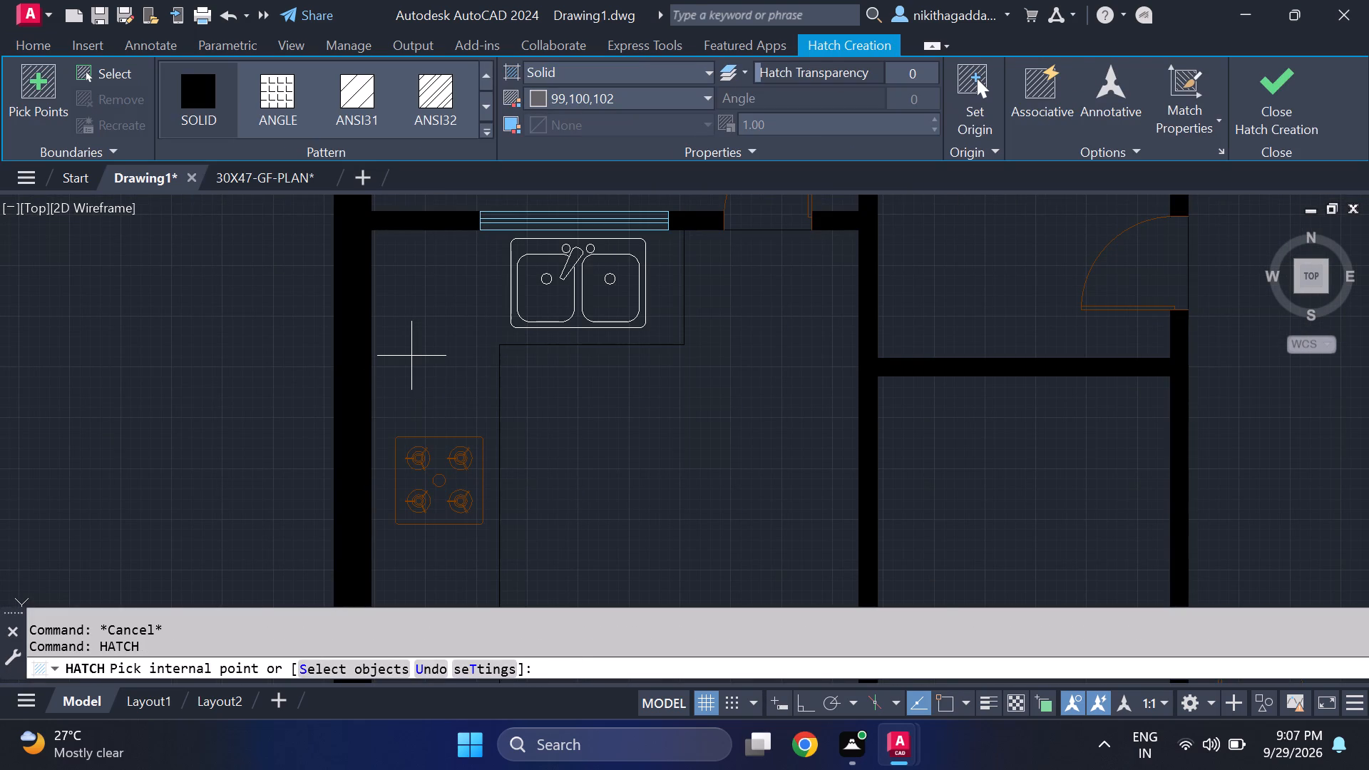
click(543, 337)
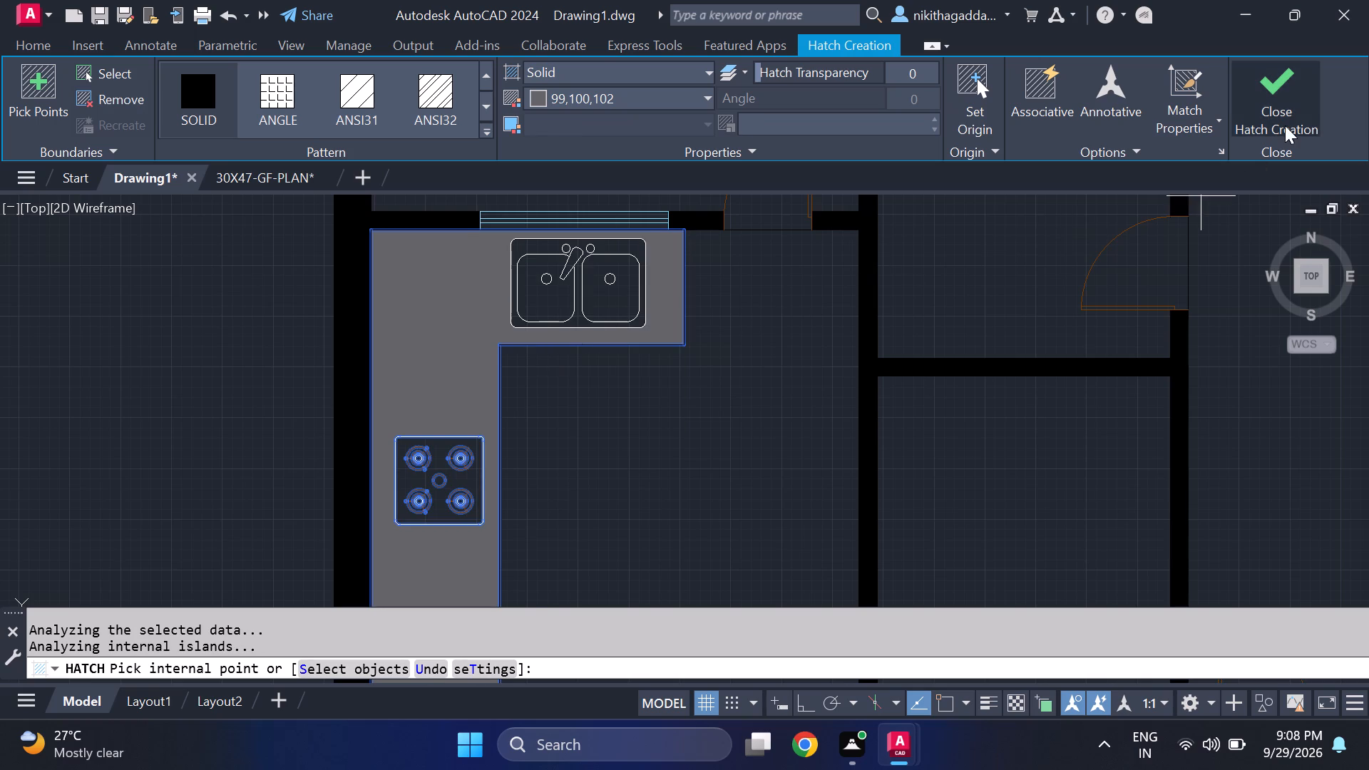
click(1285, 125)
Look over the kitchen, the washbasin room below it and the dining area of the floor plan.
scroll(741, 385, down, 3)
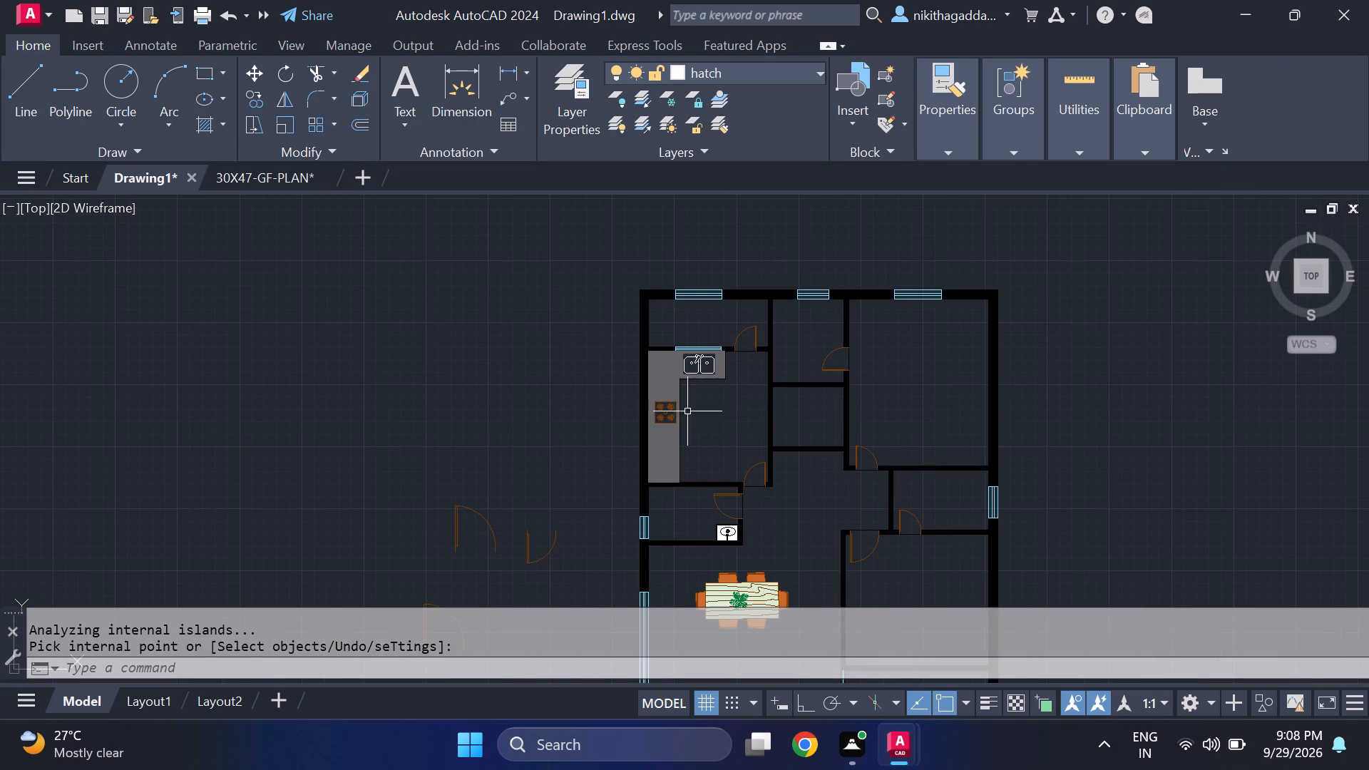
middle_drag(728, 463, 656, 412)
scroll(676, 523, up, 1)
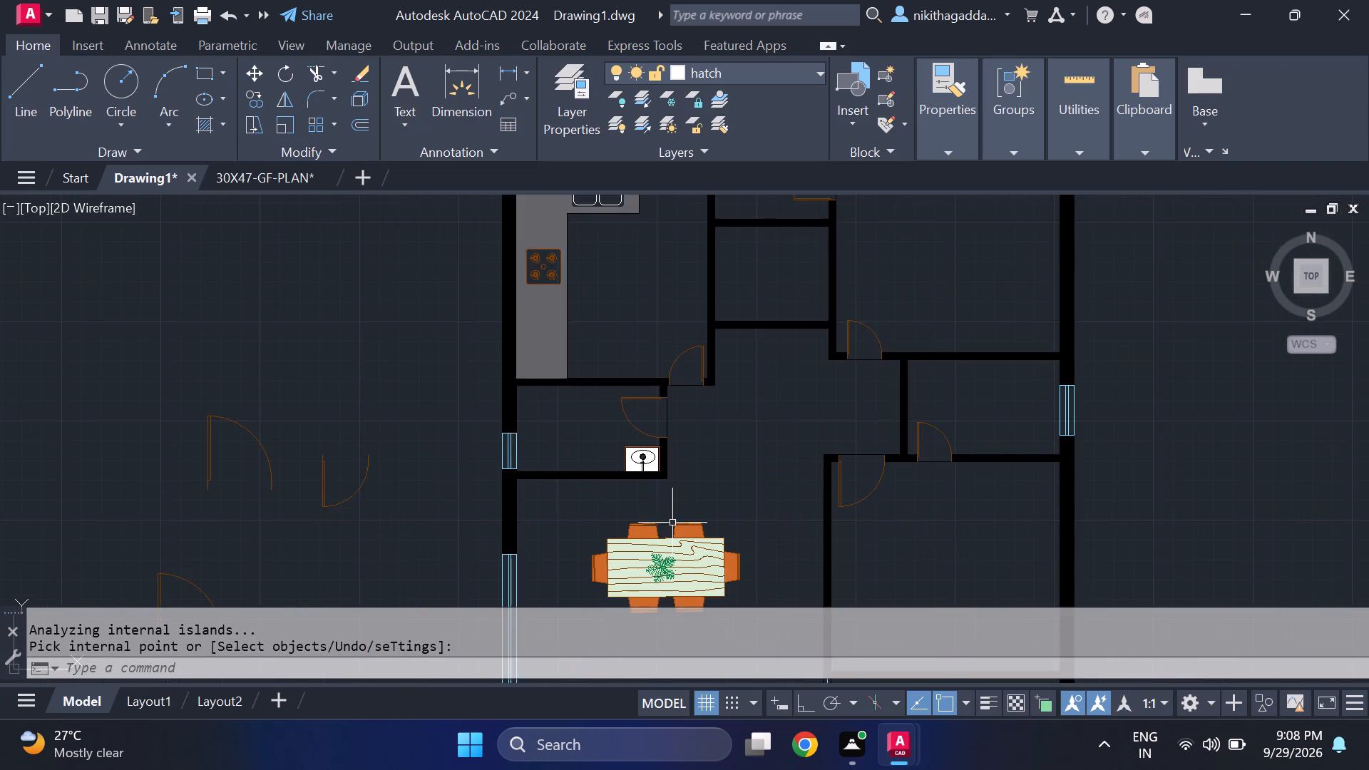
middle_drag(668, 519, 618, 389)
scroll(619, 411, up, 2)
scroll(617, 412, down, 4)
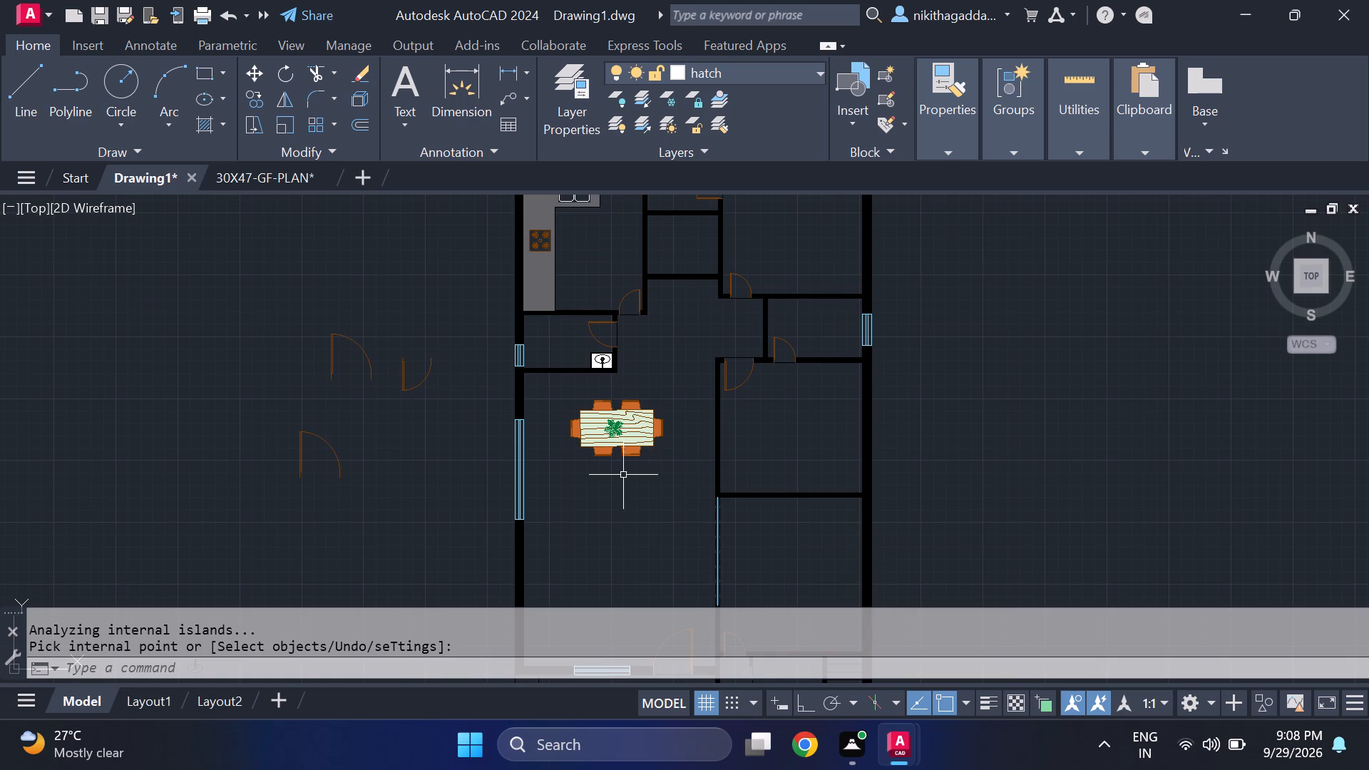
middle_drag(621, 499, 648, 550)
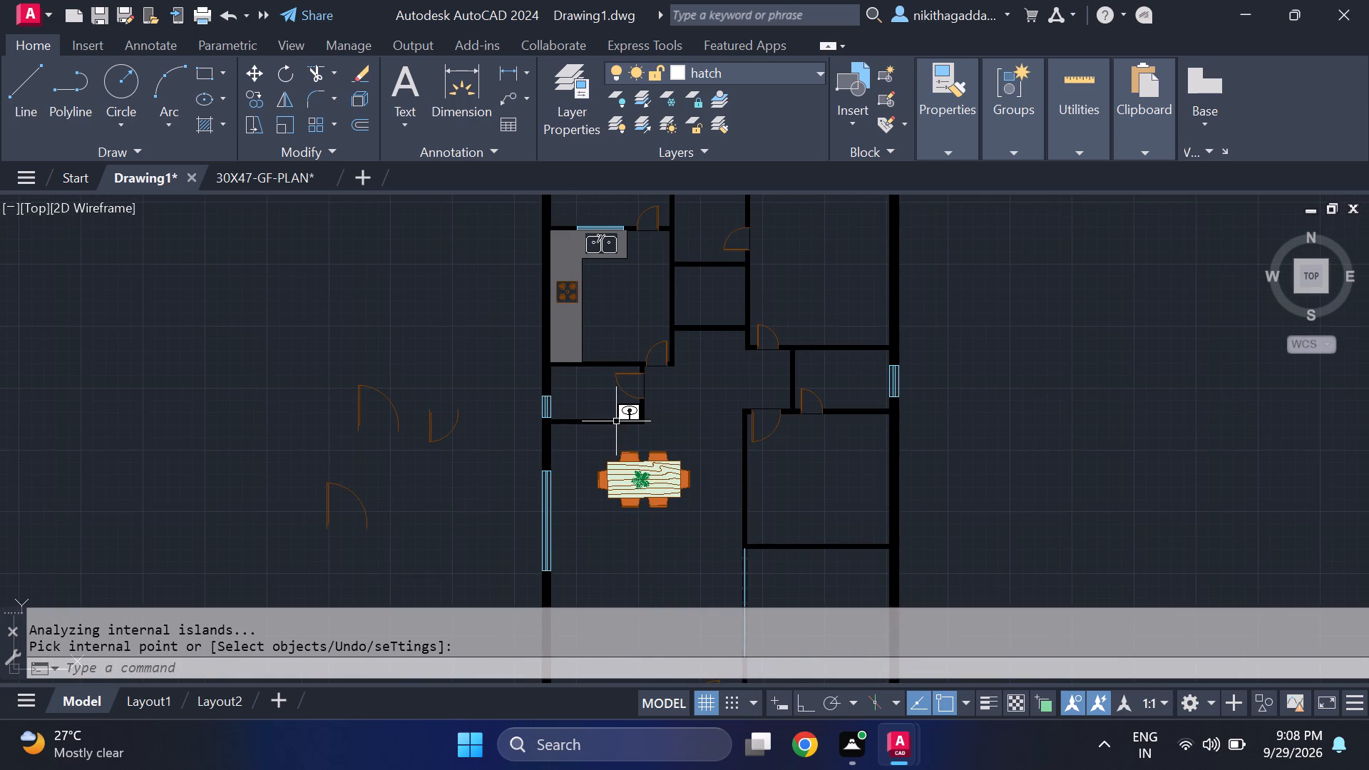
scroll(621, 427, up, 5)
scroll(622, 428, down, 4)
middle_drag(630, 441, 663, 543)
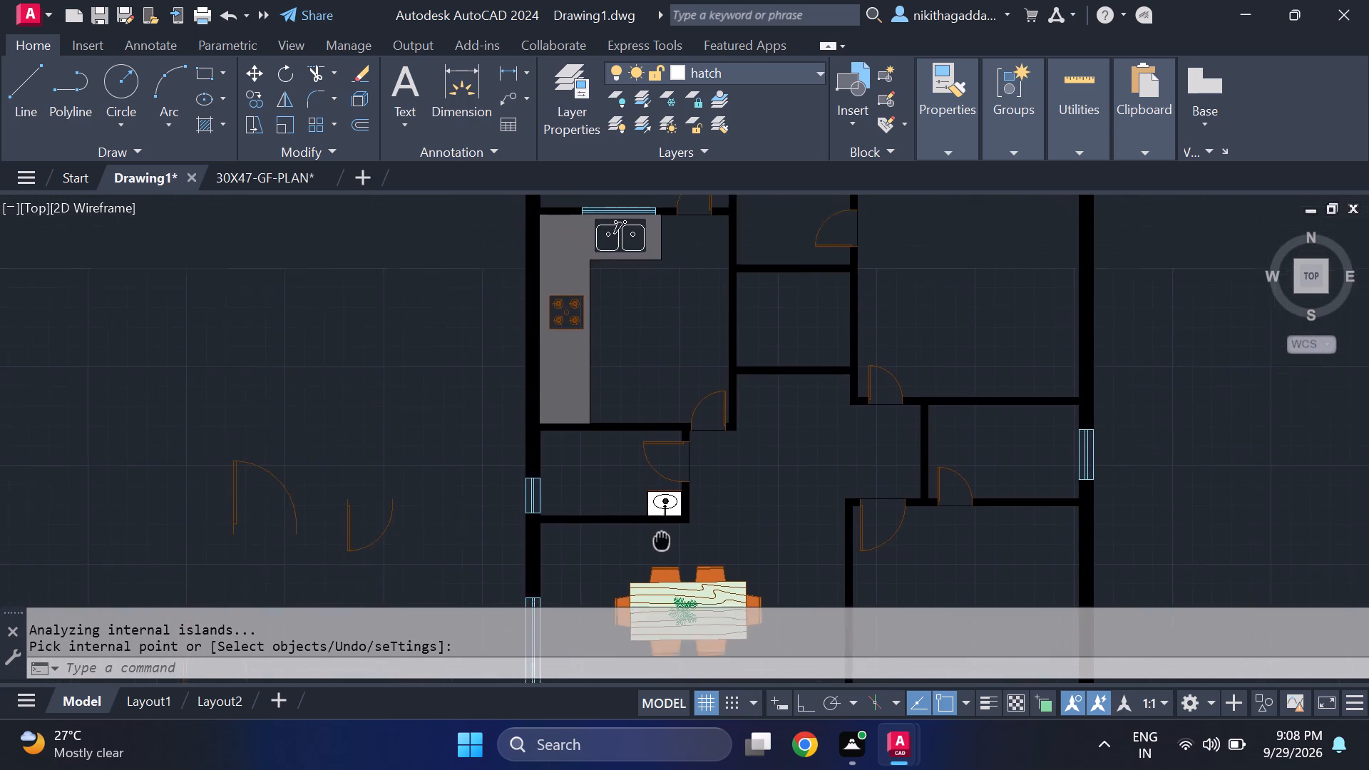
middle_drag(663, 543, 644, 402)
scroll(654, 417, down, 1)
middle_drag(650, 437, 650, 438)
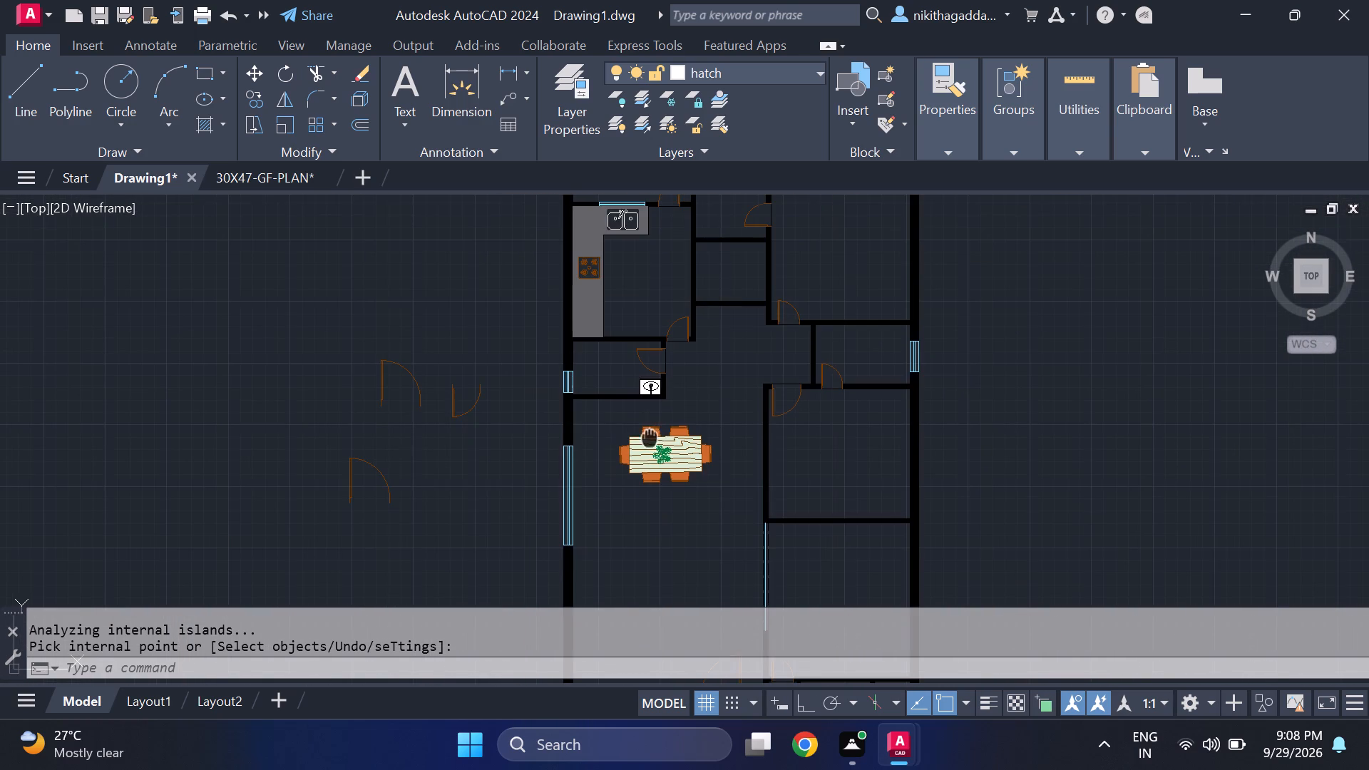
middle_drag(650, 438, 678, 572)
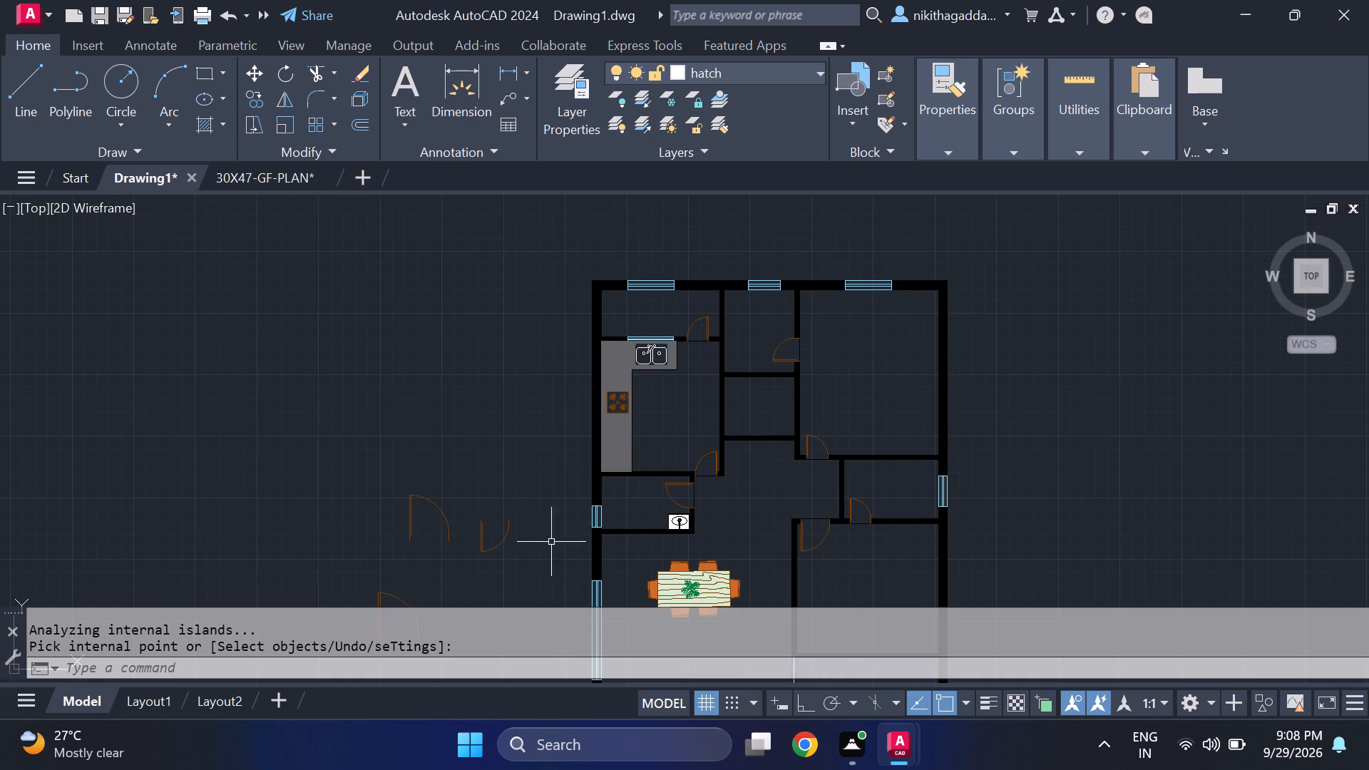
Hatch the washbasin drain's outer ring and inner circle with the solid 99,100,102 grey fill.
scroll(690, 558, up, 3)
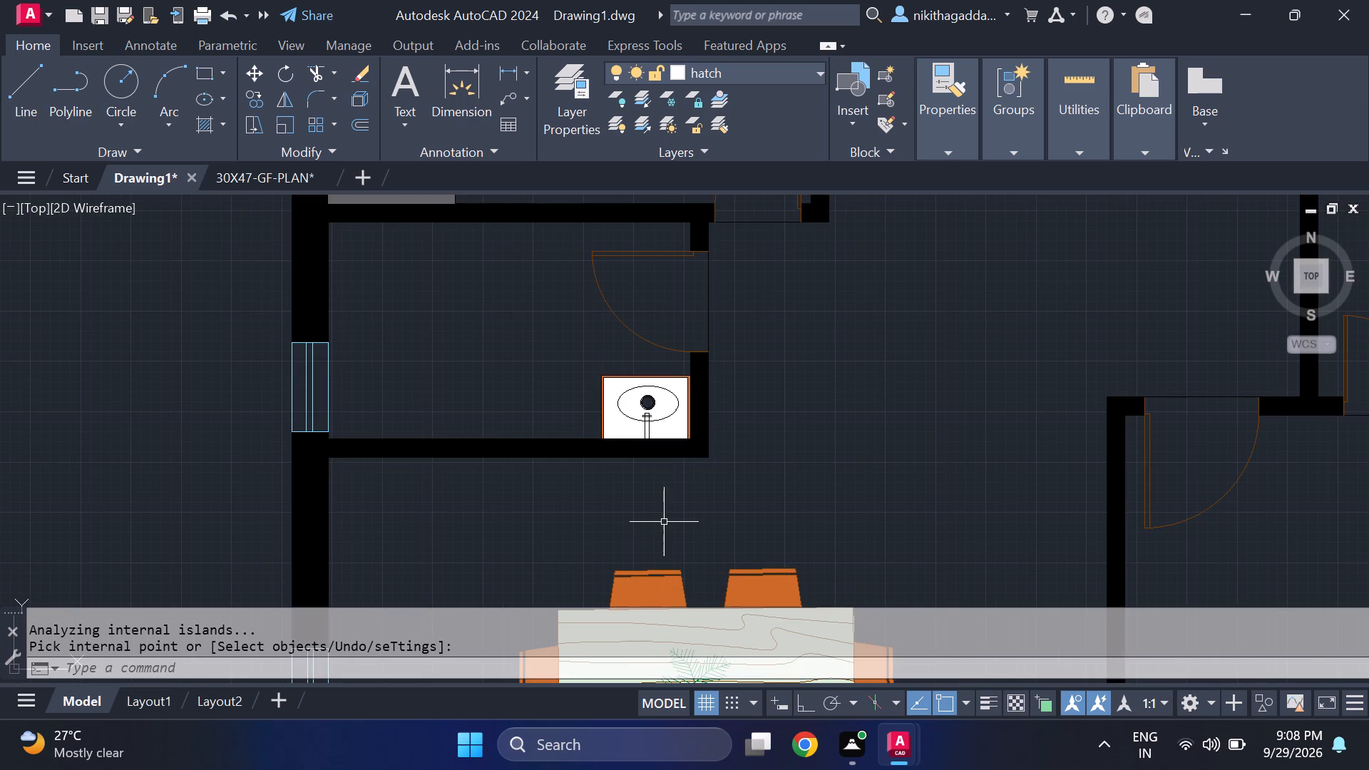
scroll(689, 383, up, 1)
scroll(647, 443, up, 5)
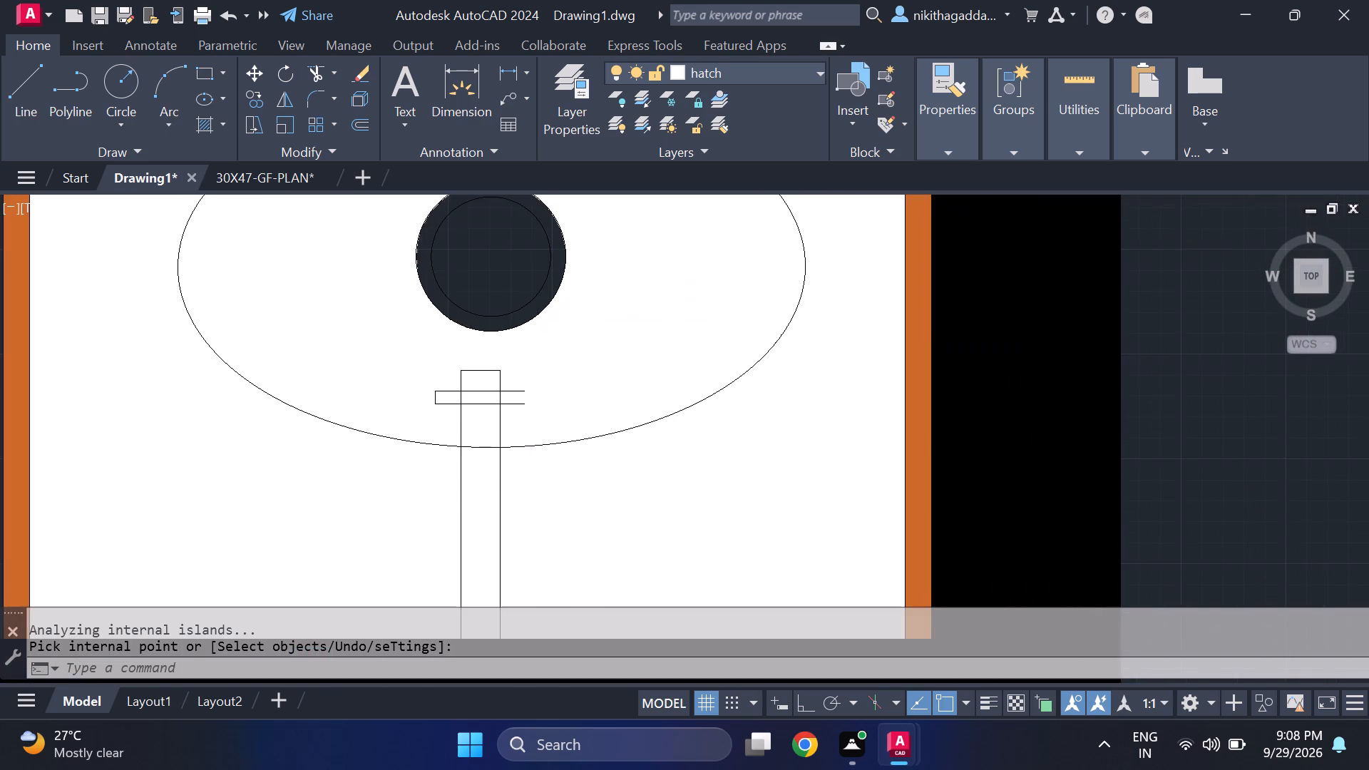
scroll(642, 451, down, 4)
scroll(598, 397, up, 3)
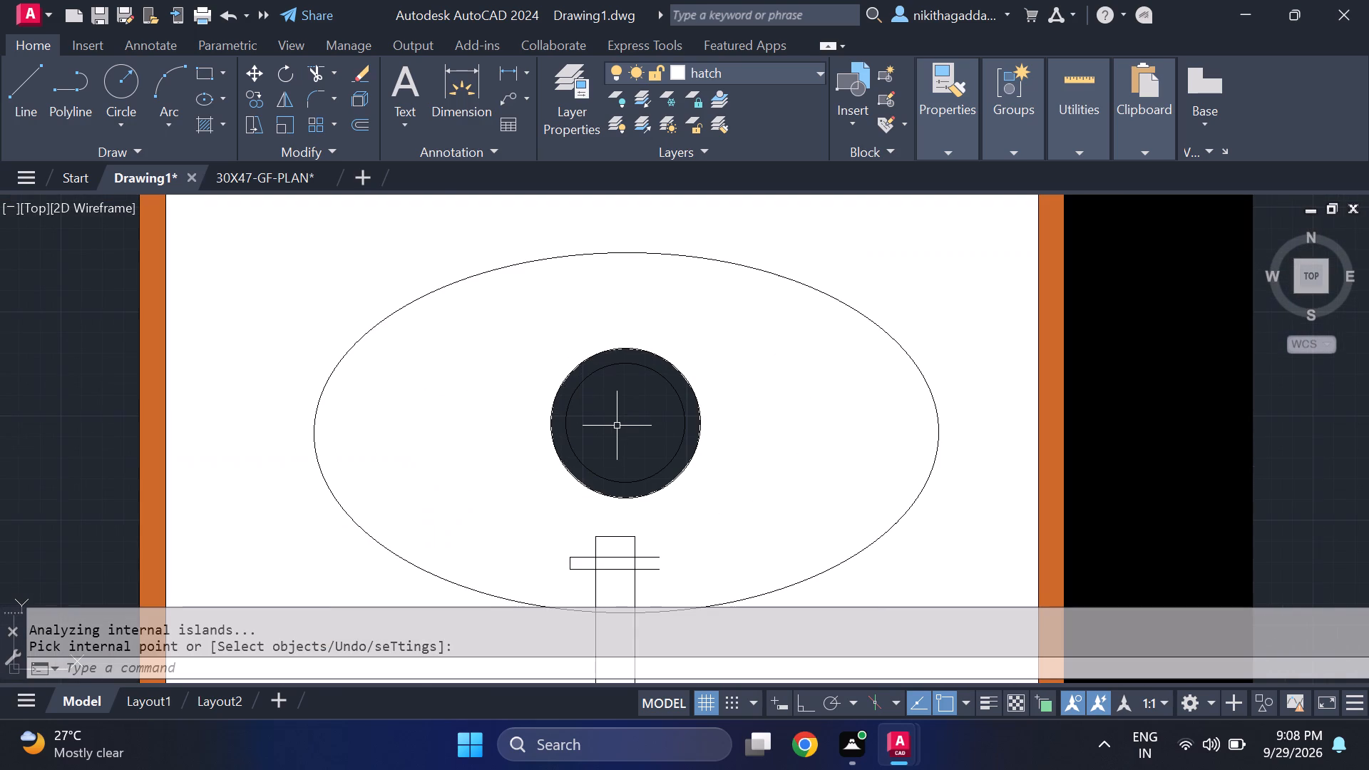
text(hatch)
key(Return)
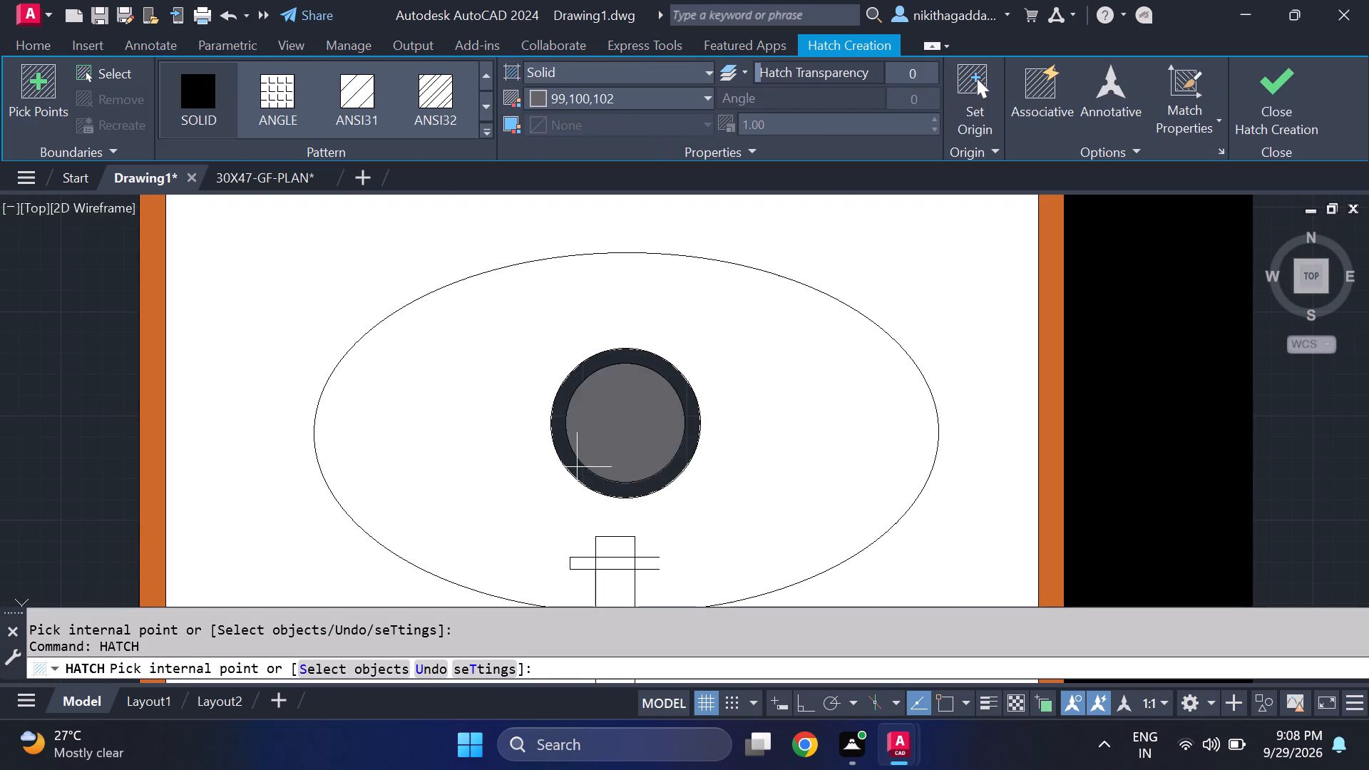
click(606, 417)
click(607, 356)
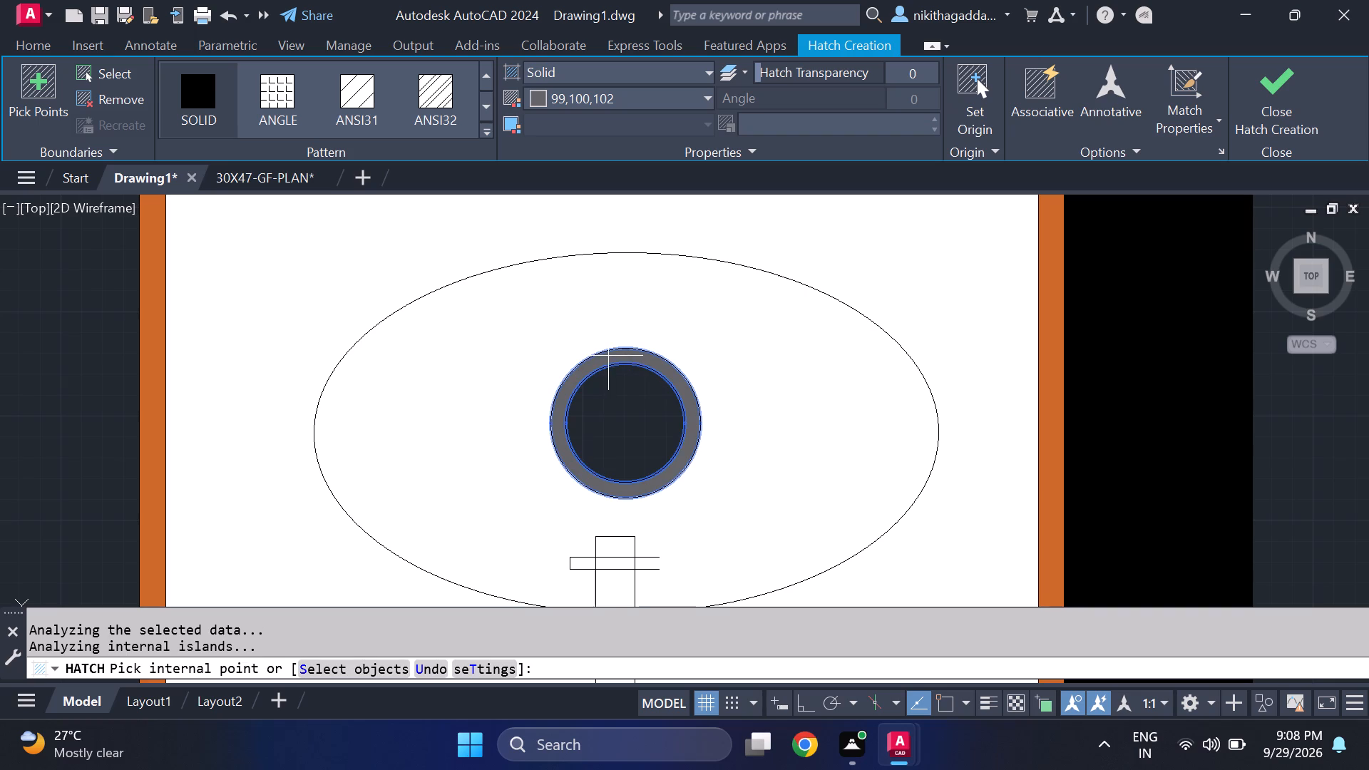
click(618, 387)
click(616, 405)
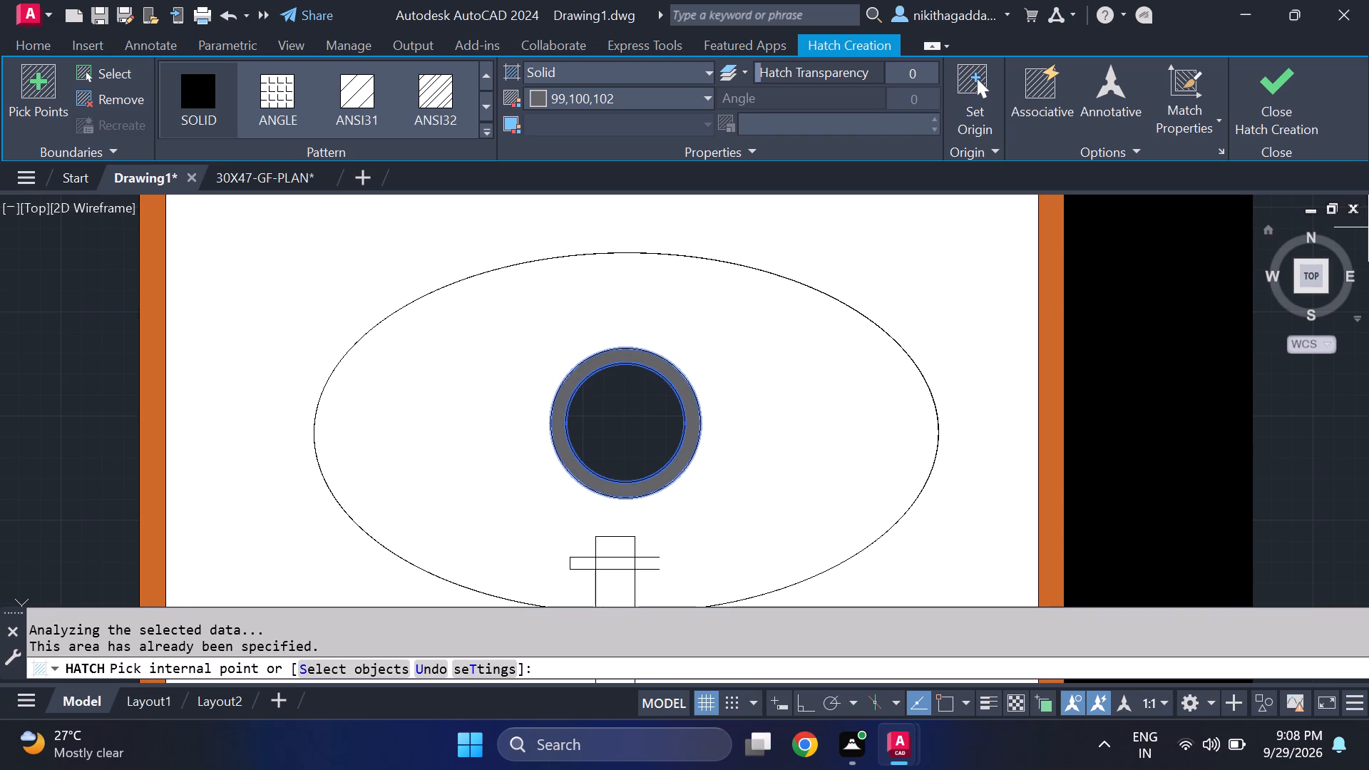
click(1270, 103)
text(hatch)
key(Return)
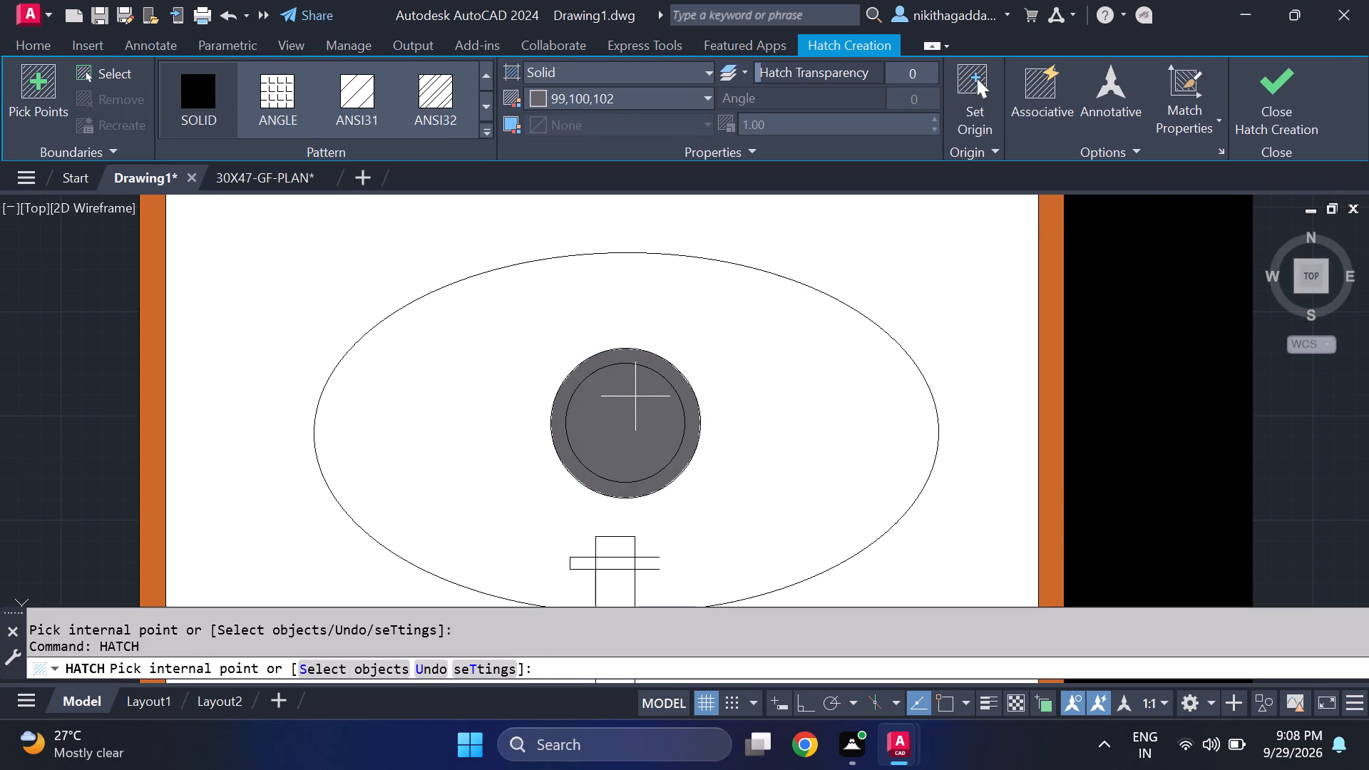
click(634, 412)
click(1287, 125)
Look over the floor plan and the loose door symbols outside the house's west wall.
scroll(955, 378, down, 3)
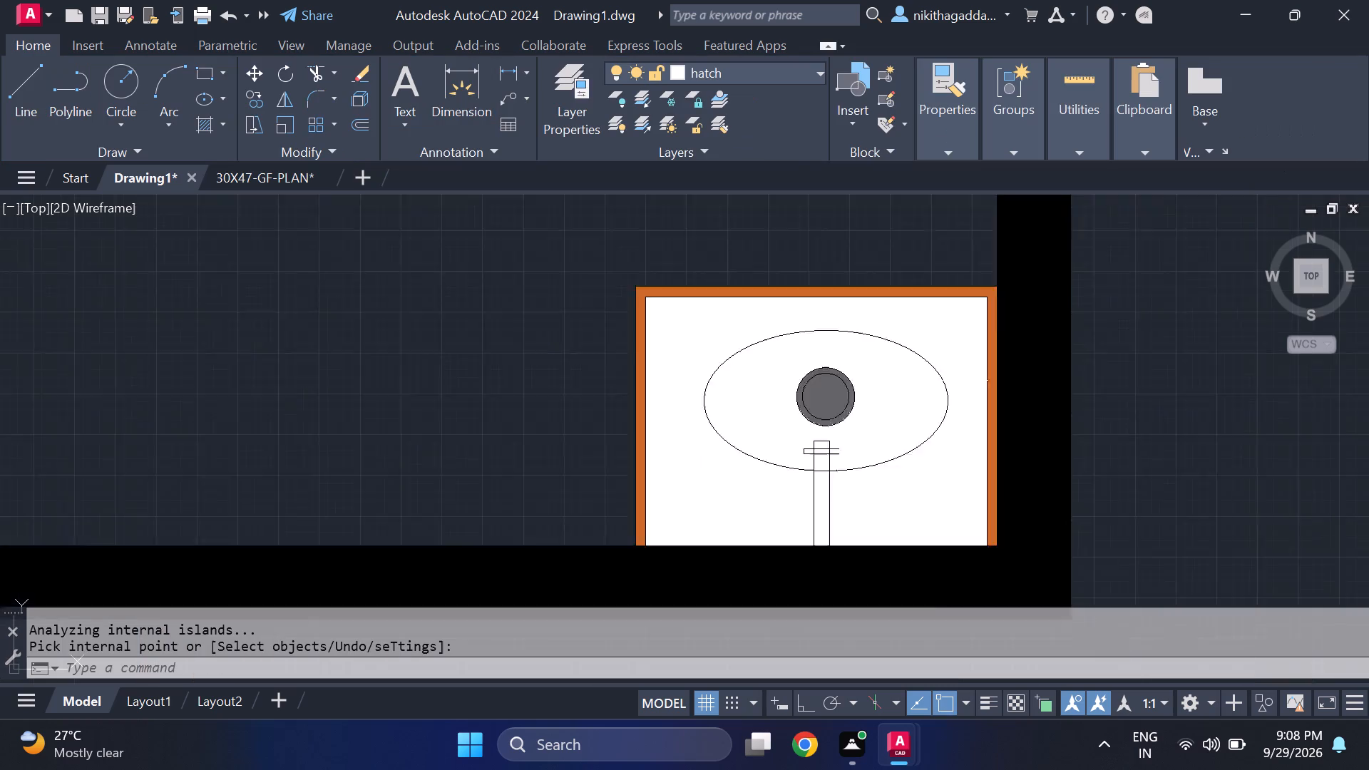
scroll(953, 381, down, 3)
middle_drag(955, 441, 896, 456)
scroll(894, 464, down, 2)
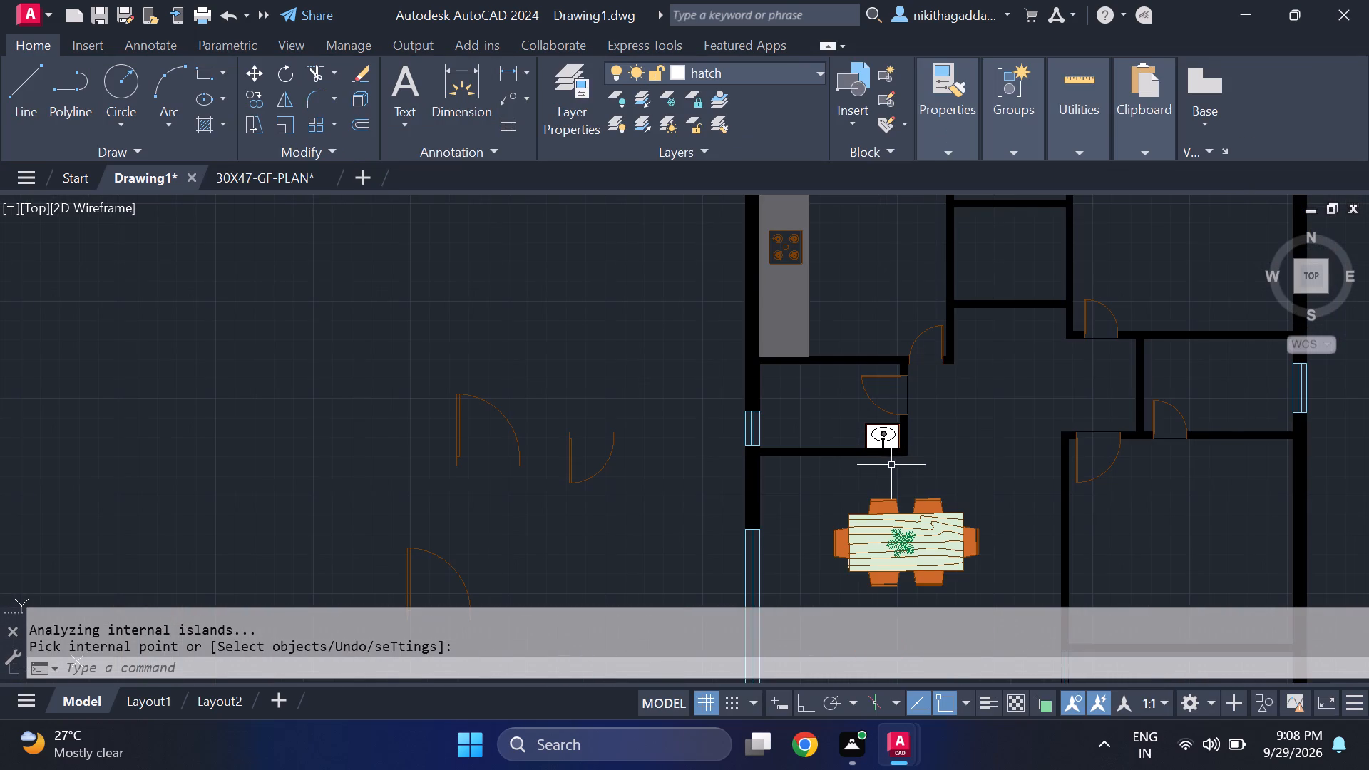
middle_drag(649, 474, 613, 443)
scroll(603, 453, down, 1)
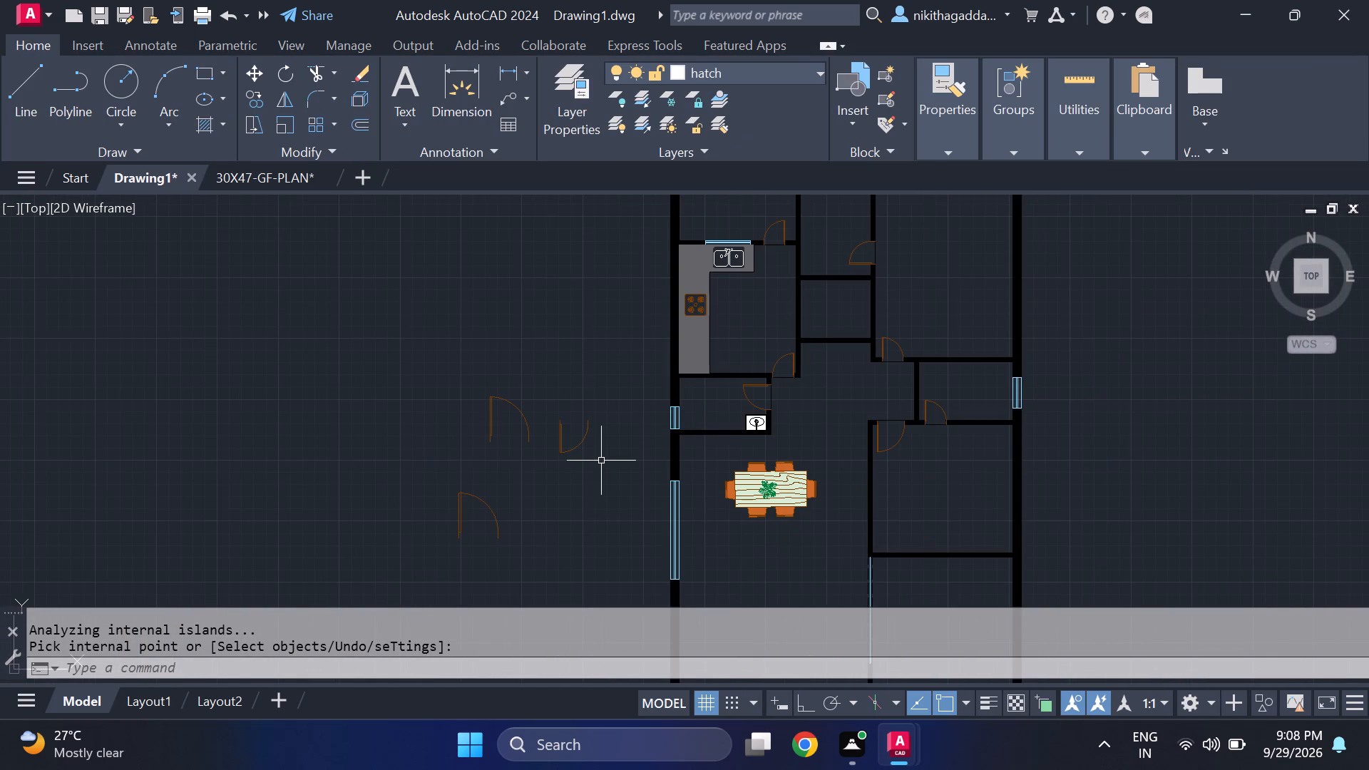
middle_drag(601, 436, 695, 450)
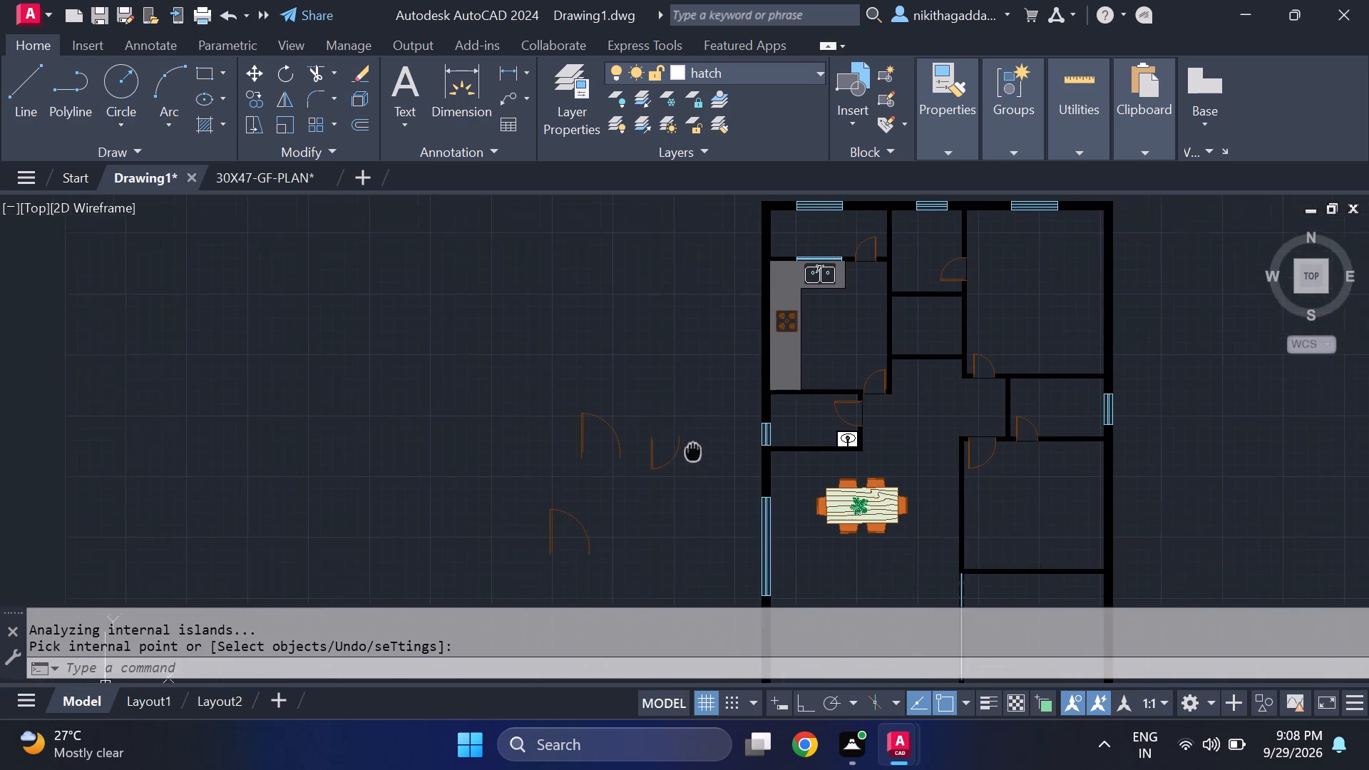
middle_drag(695, 450, 707, 431)
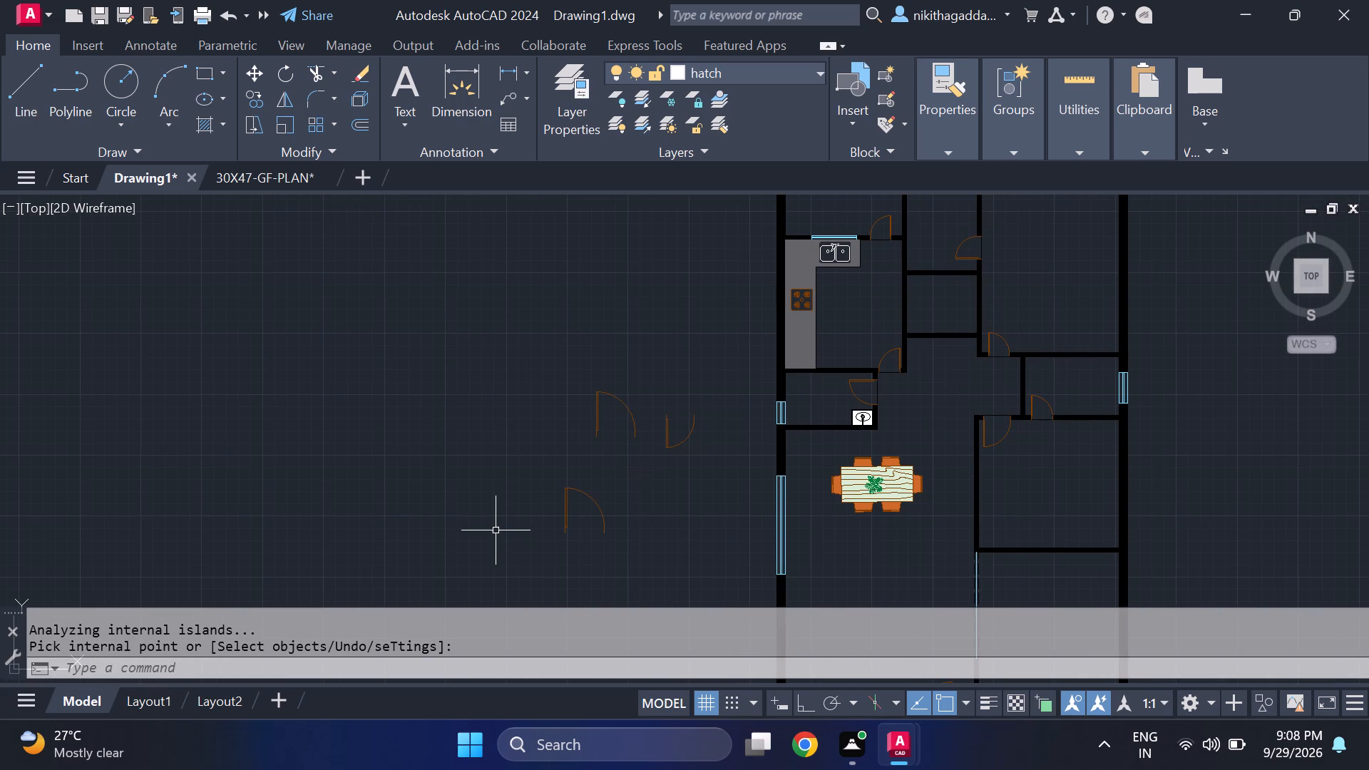
middle_drag(730, 575, 738, 477)
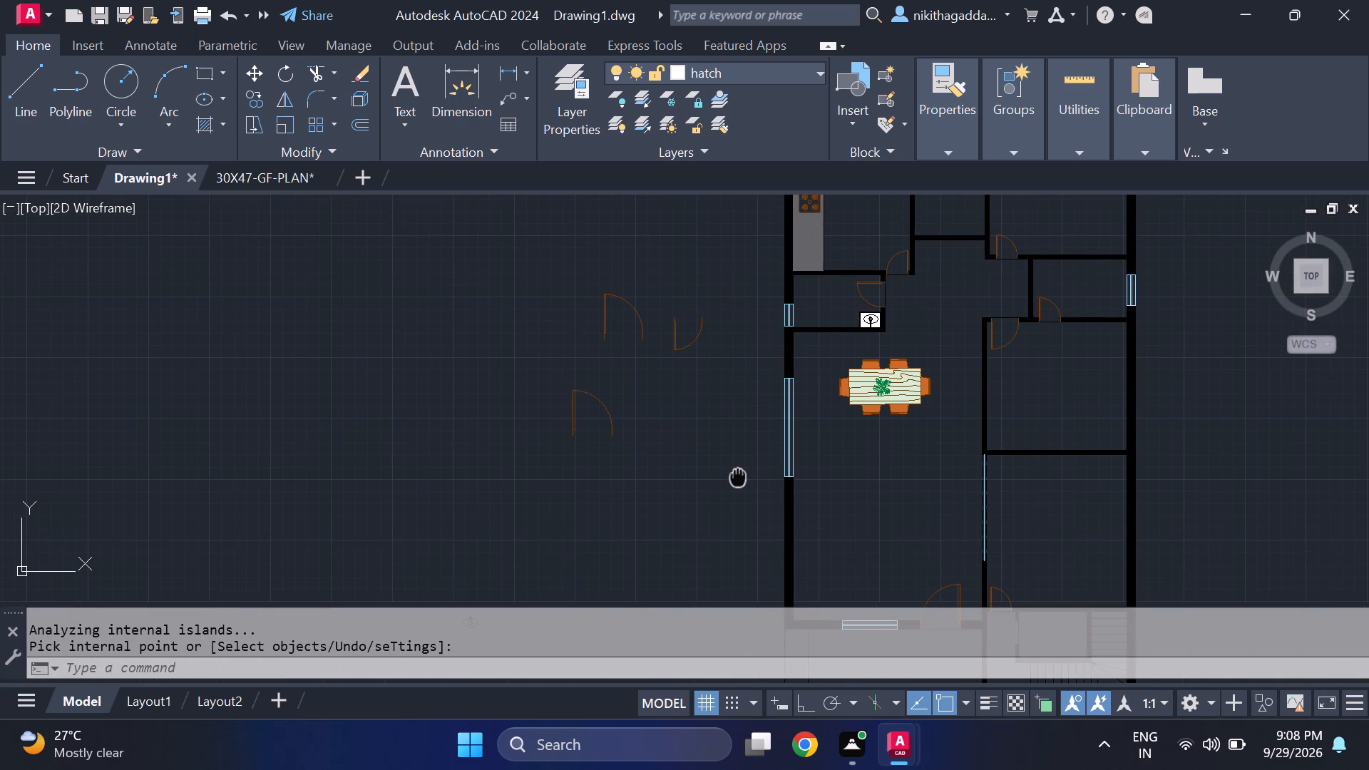
middle_drag(738, 477, 729, 483)
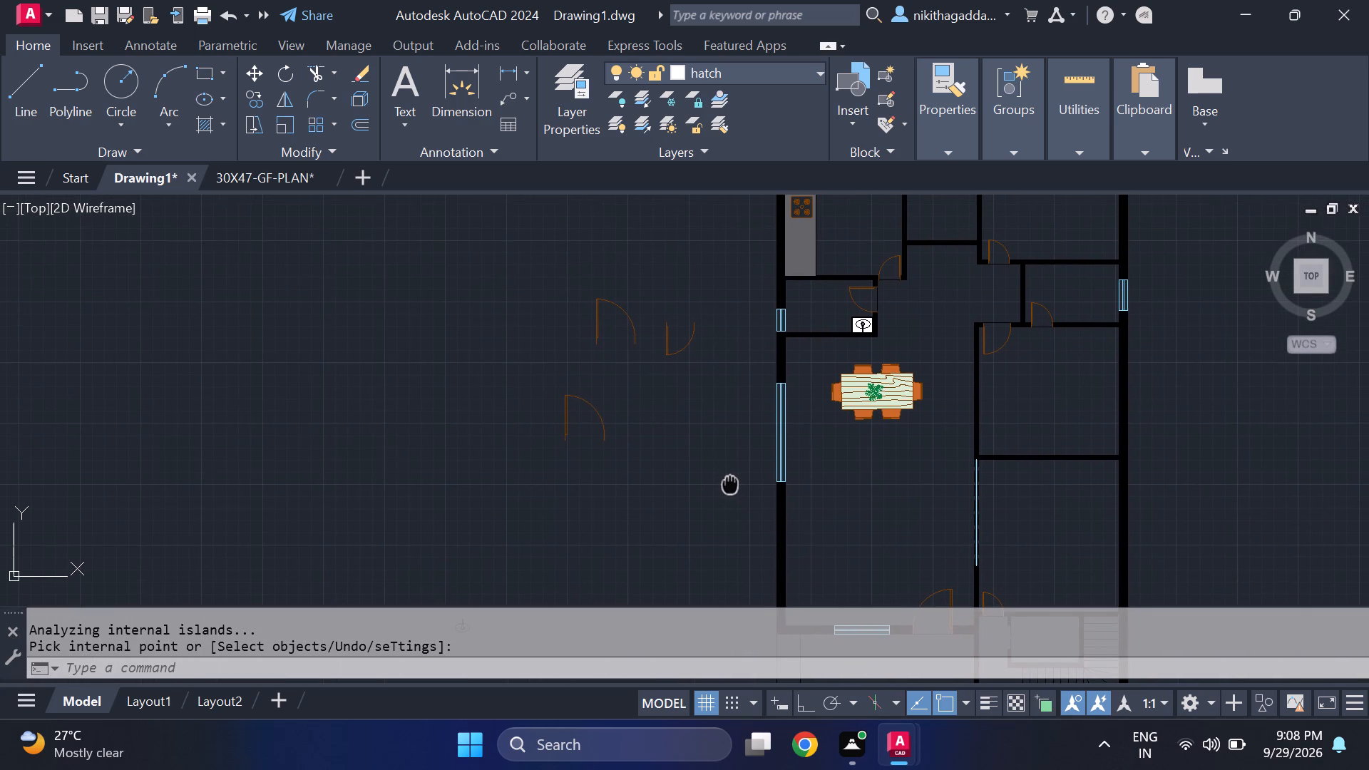
middle_drag(729, 483, 943, 342)
middle_drag(940, 344, 734, 475)
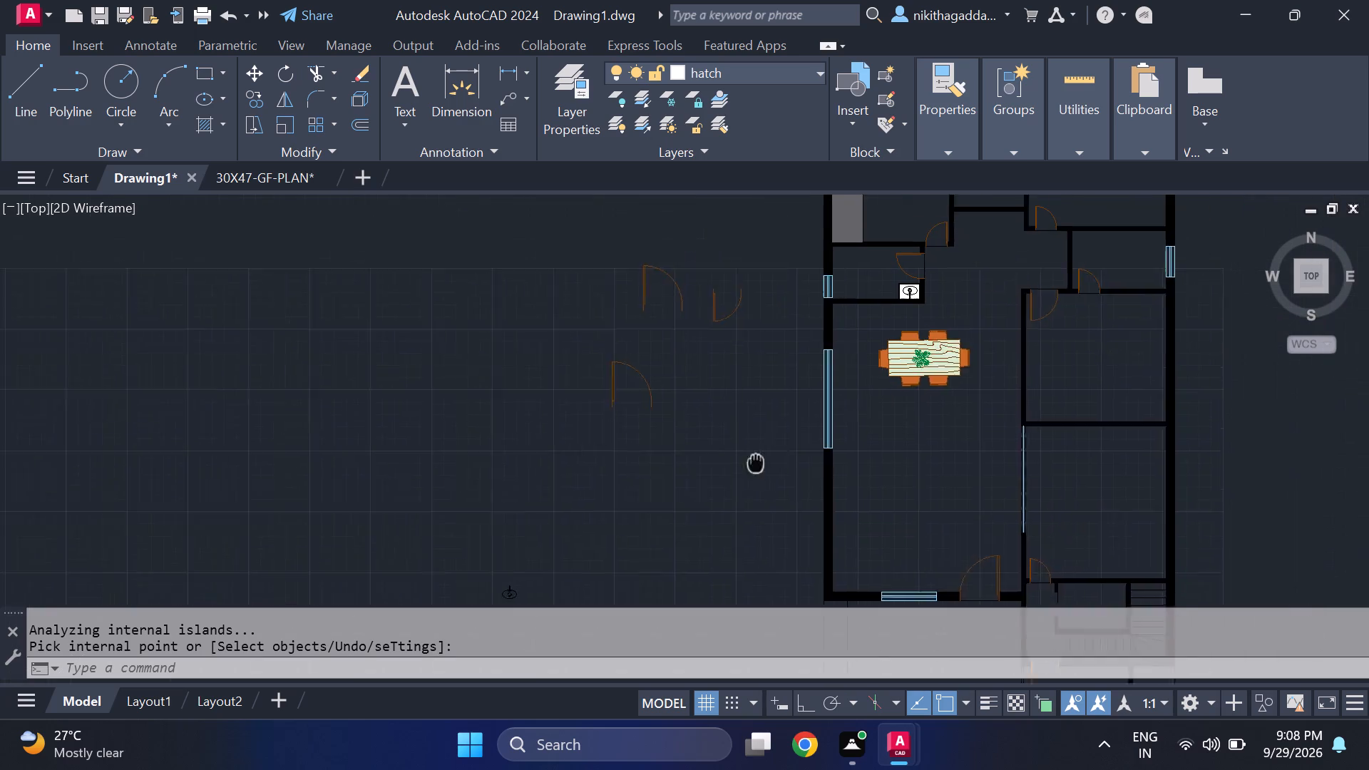
middle_drag(734, 475, 676, 498)
Copy the finished washbasin from the room below the kitchen to the empty area outside the west wall, north of the loose doors.
scroll(796, 351, up, 2)
middle_drag(858, 310, 830, 359)
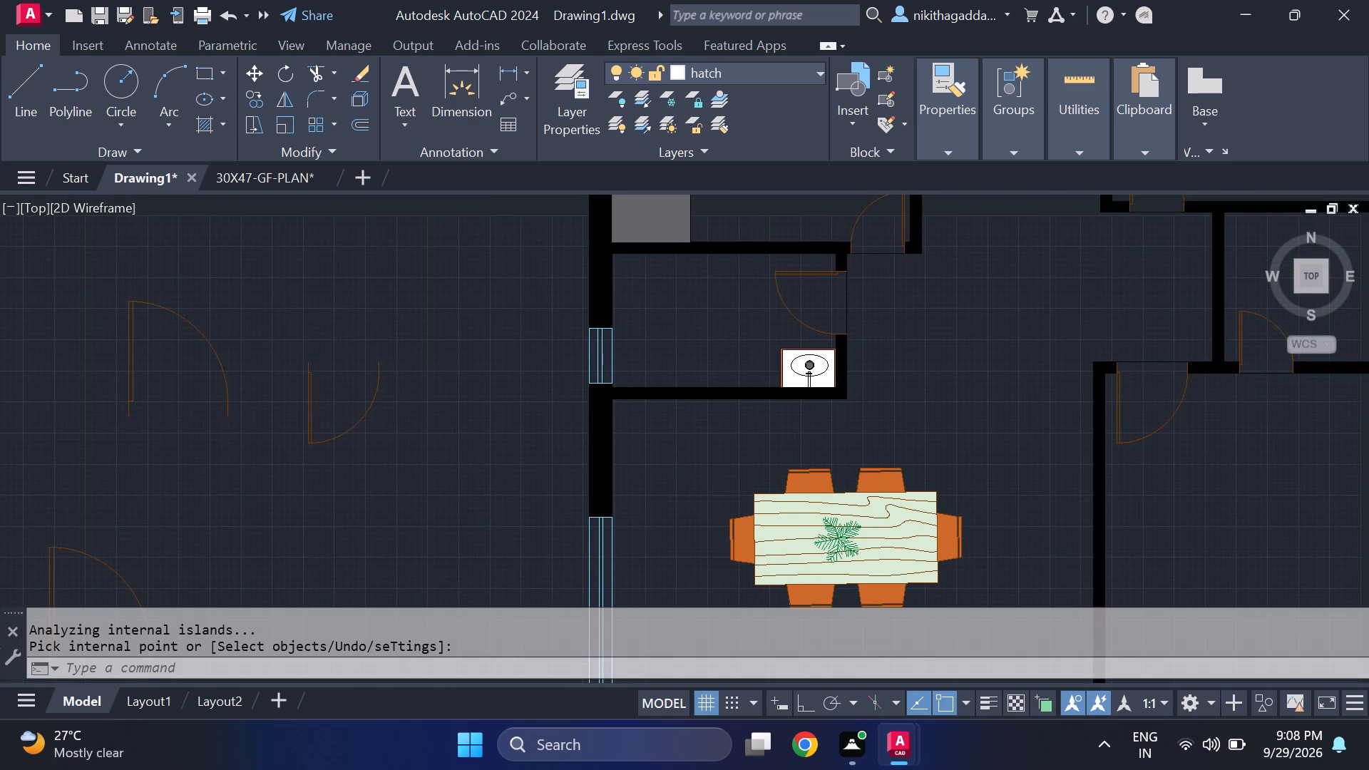
scroll(831, 356, up, 2)
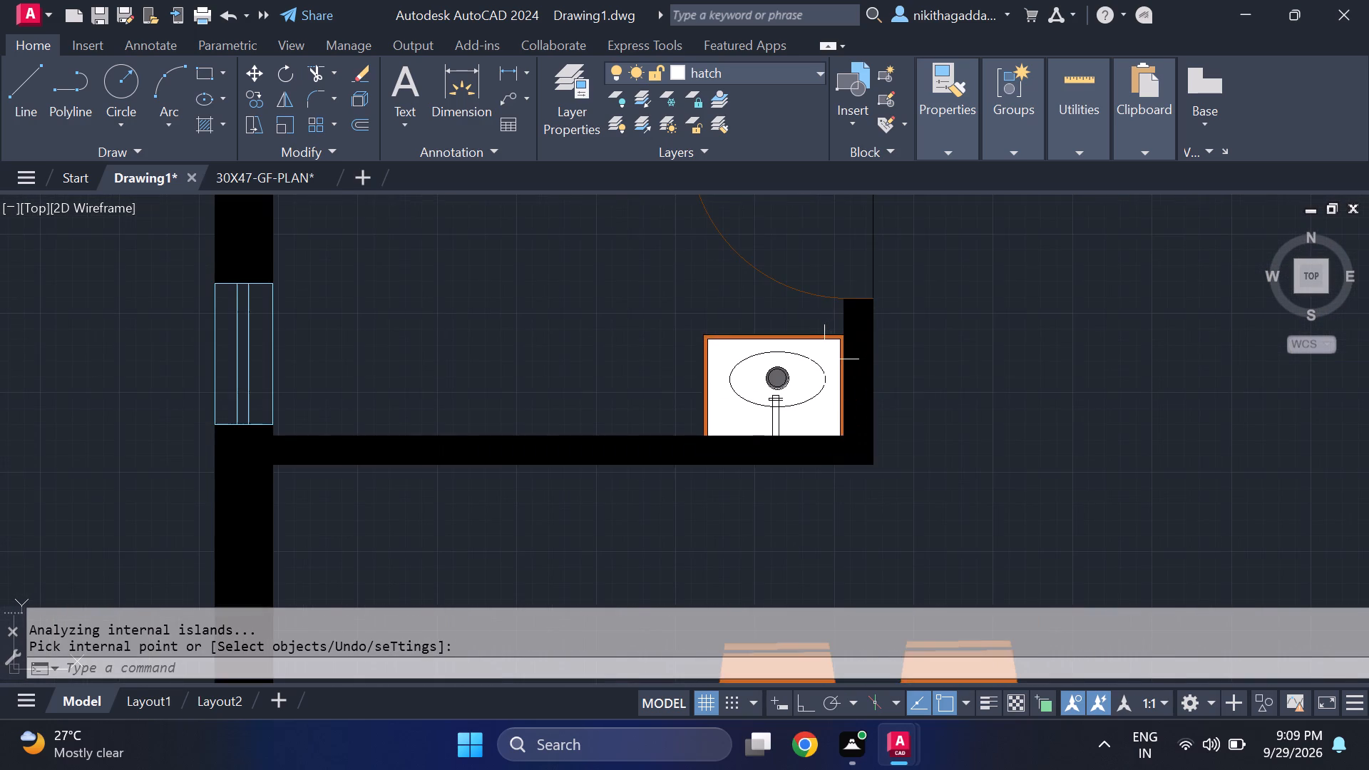
scroll(819, 356, up, 3)
click(832, 238)
click(230, 559)
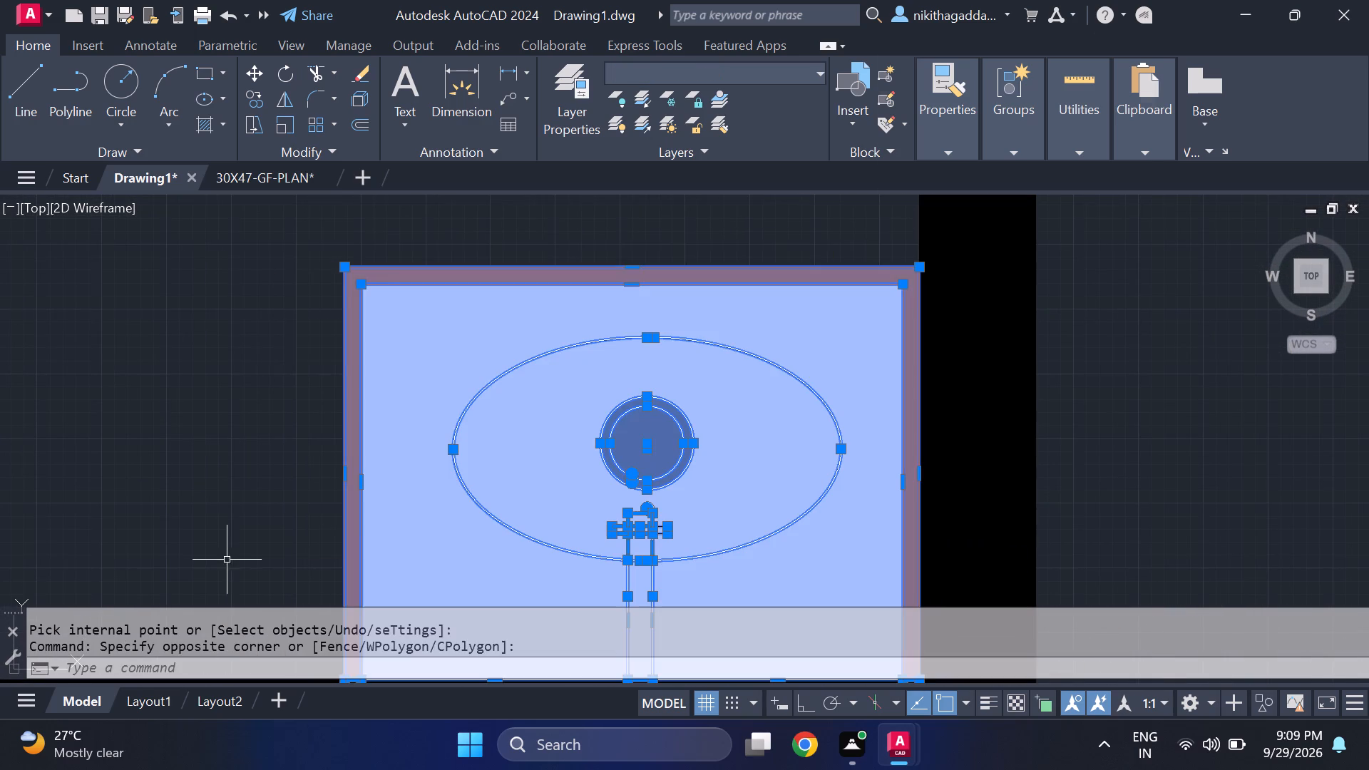
scroll(451, 530, down, 3)
scroll(489, 576, up, 4)
scroll(511, 550, down, 4)
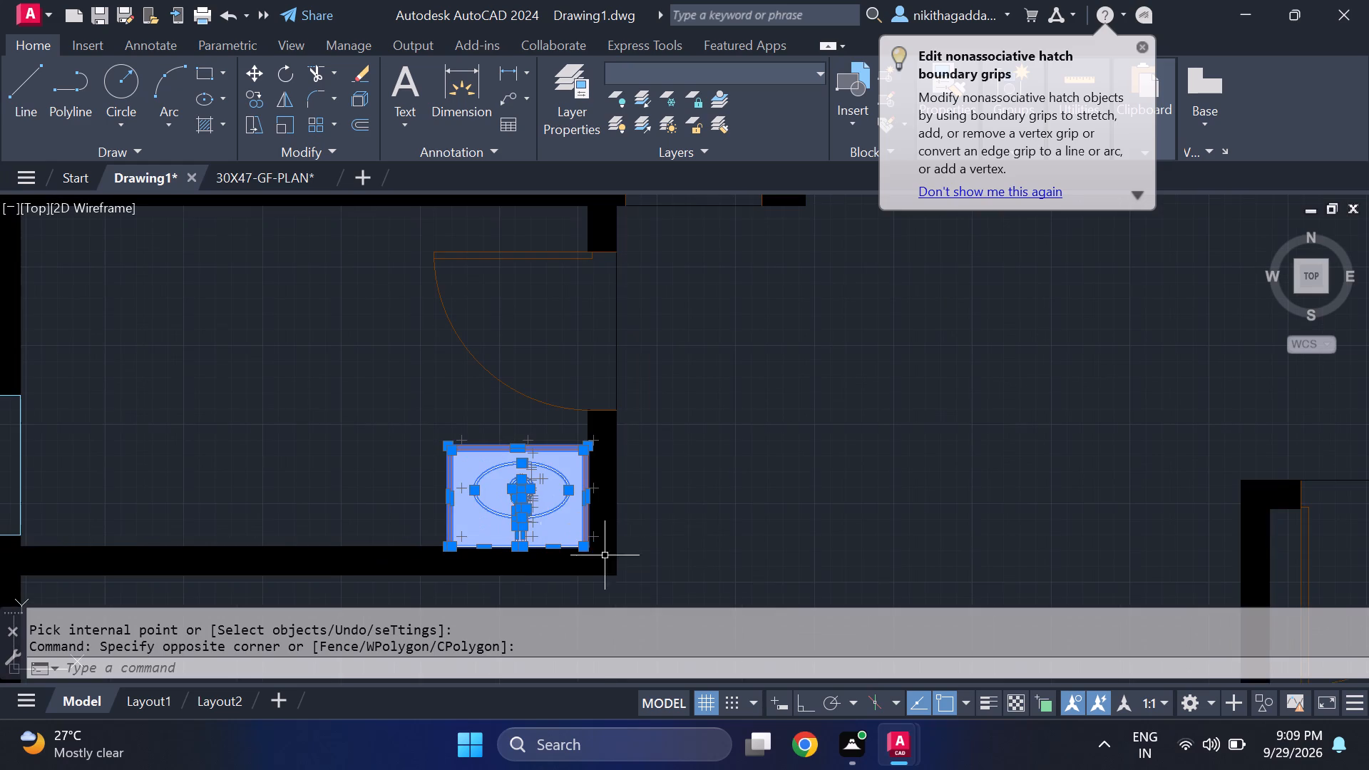
text(co)
key(Return)
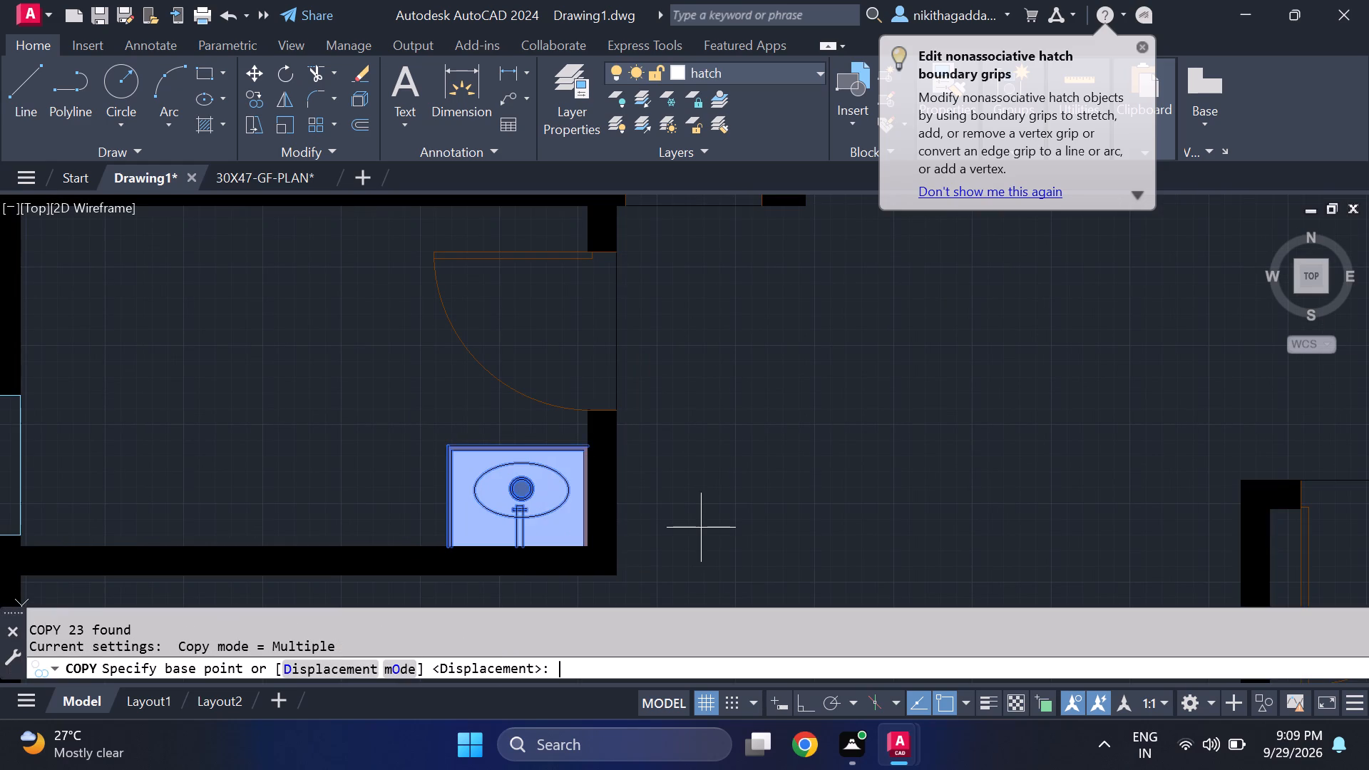
scroll(458, 452, up, 2)
click(432, 443)
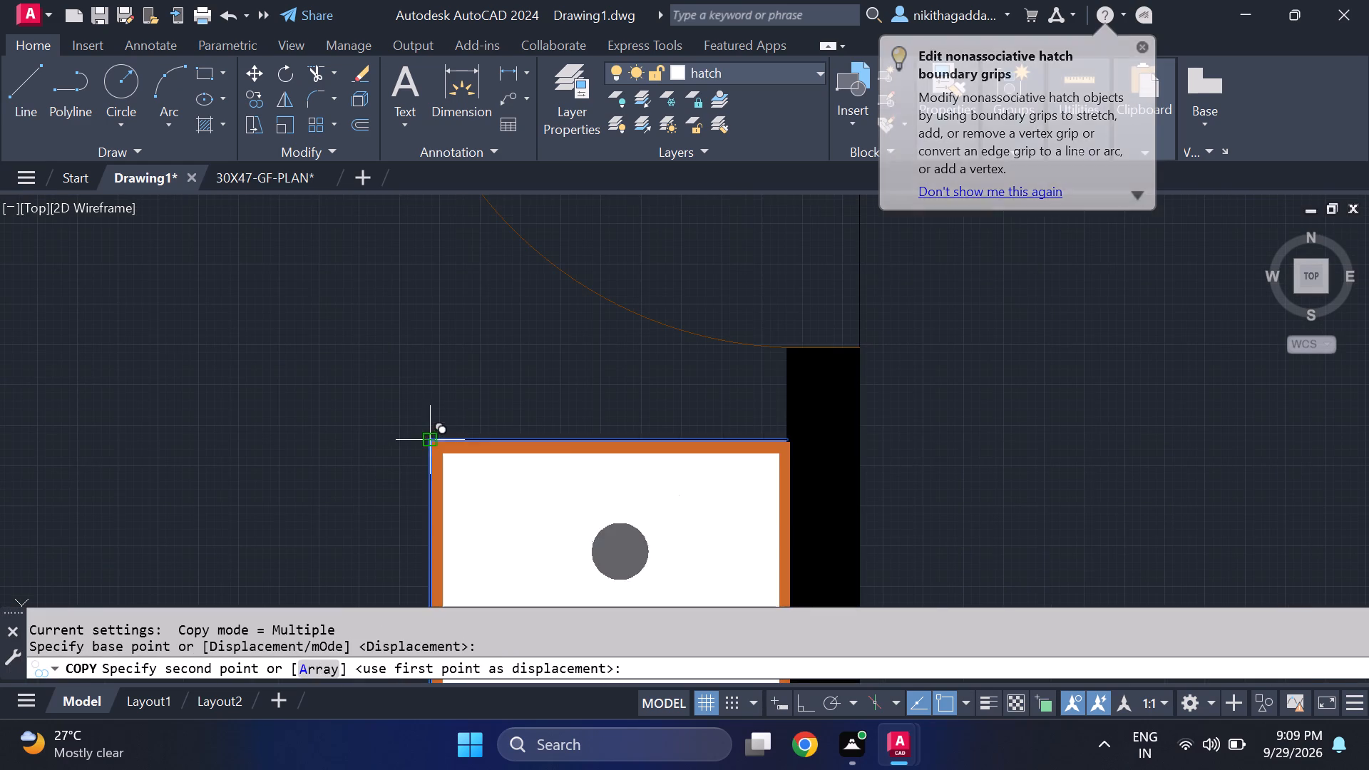
scroll(183, 410, down, 4)
middle_drag(212, 415, 952, 443)
click(564, 346)
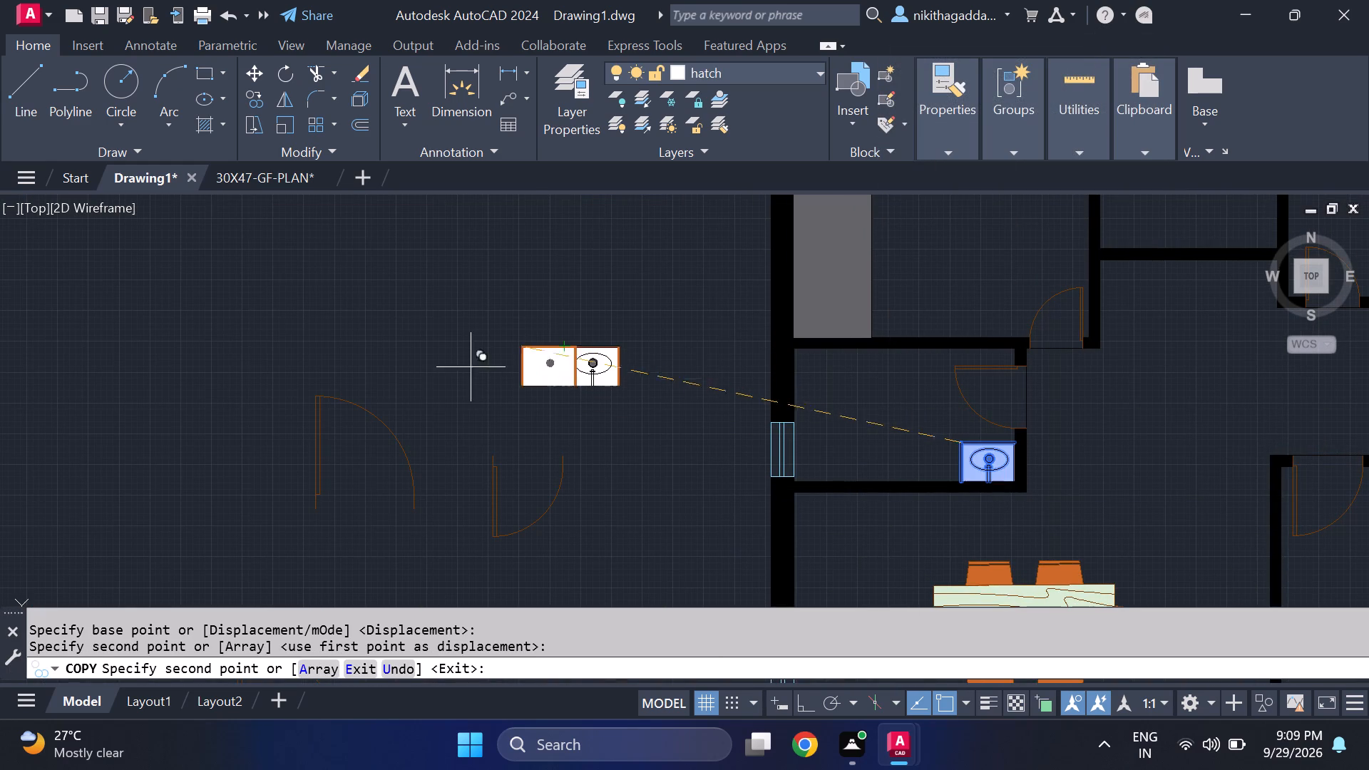
key(Escape)
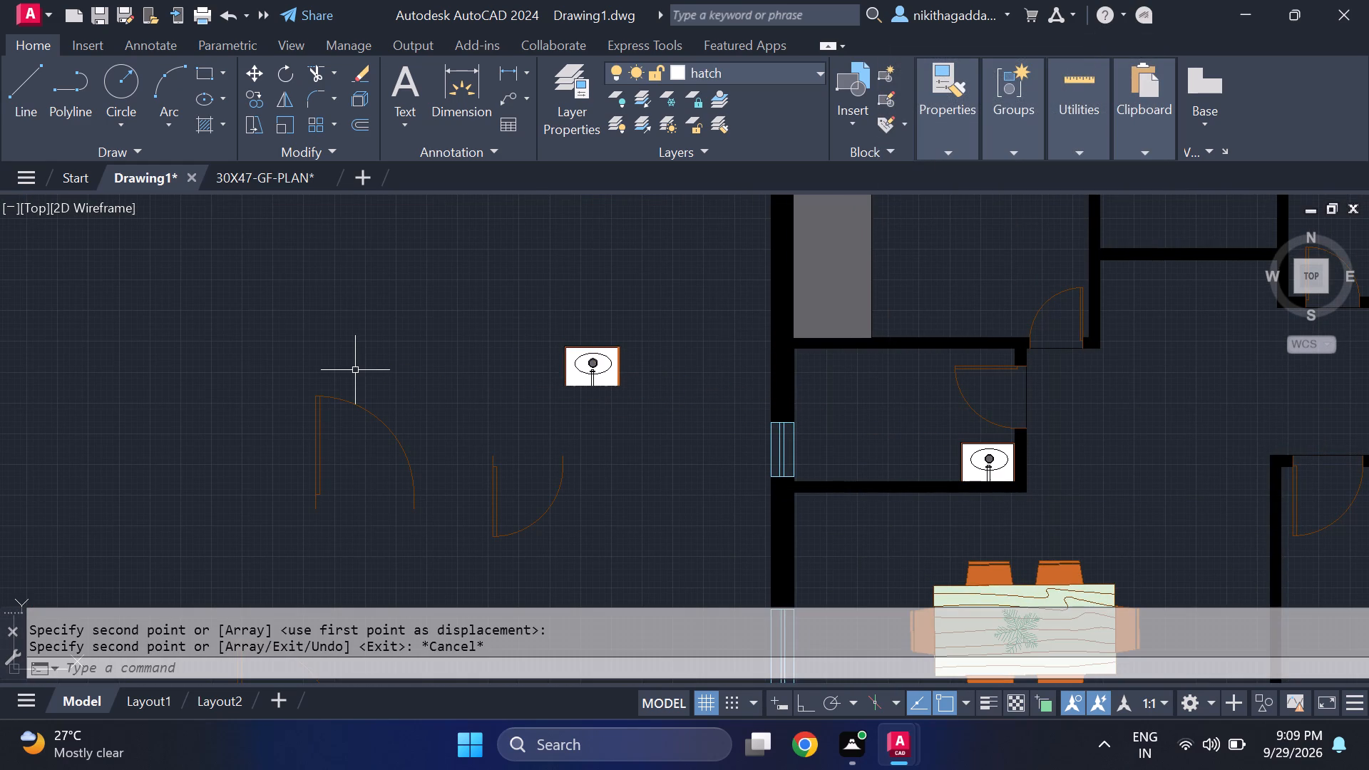
Rotate the copied washbasin 90° clockwise about the centre of its drain, with Ortho on.
scroll(630, 369, up, 3)
drag(613, 237, 610, 245)
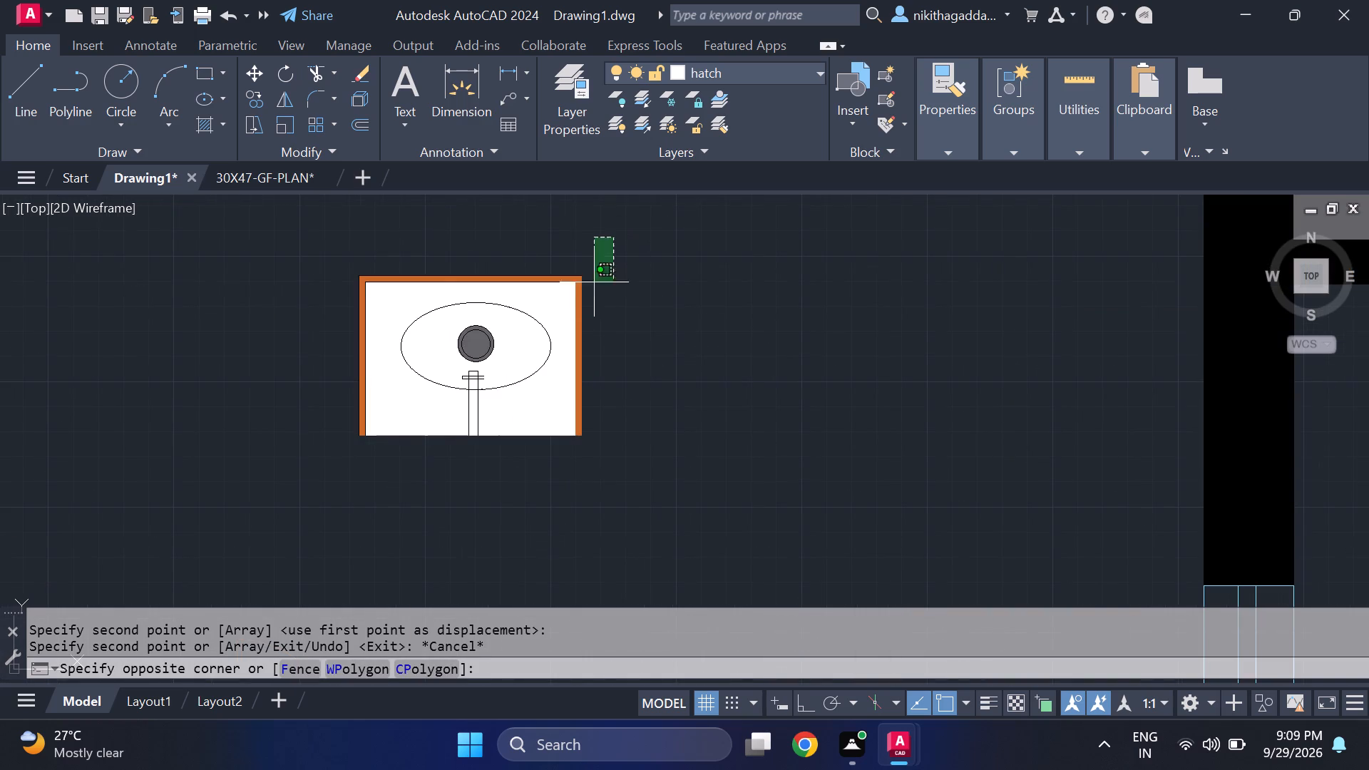
click(239, 491)
text(ro)
key(Return)
click(471, 342)
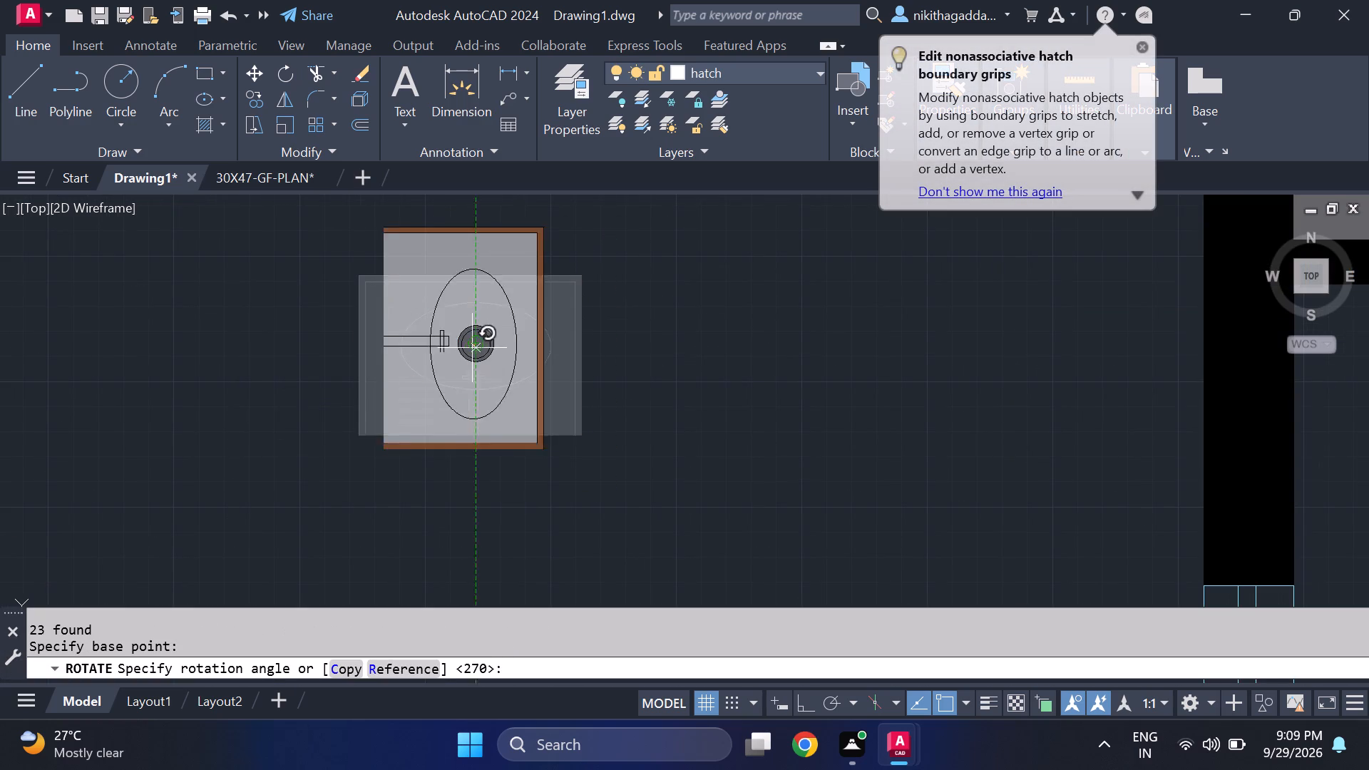
key(F8)
click(481, 515)
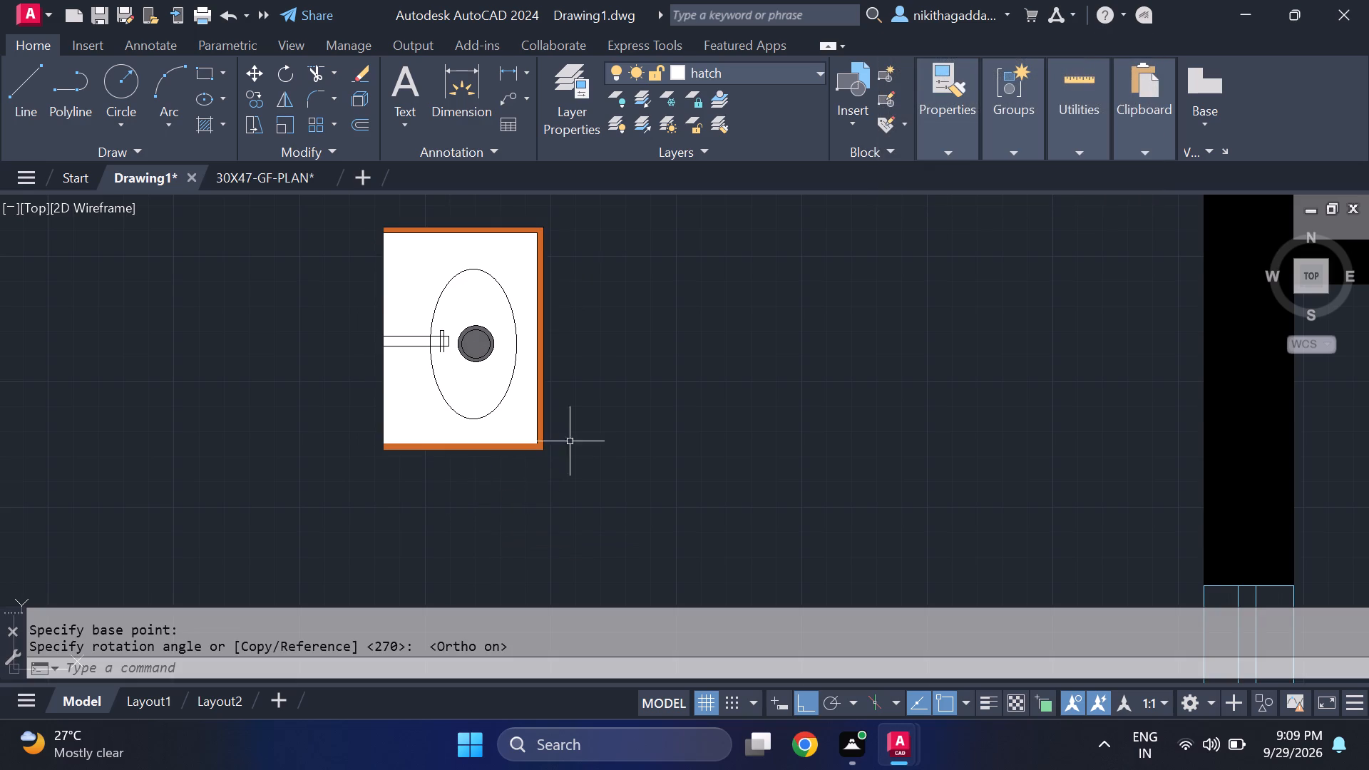
Copy the rotated washbasin's white and grey hatch fills about 3'-7" to the east, without the brown frame.
middle_drag(588, 266, 605, 331)
click(615, 238)
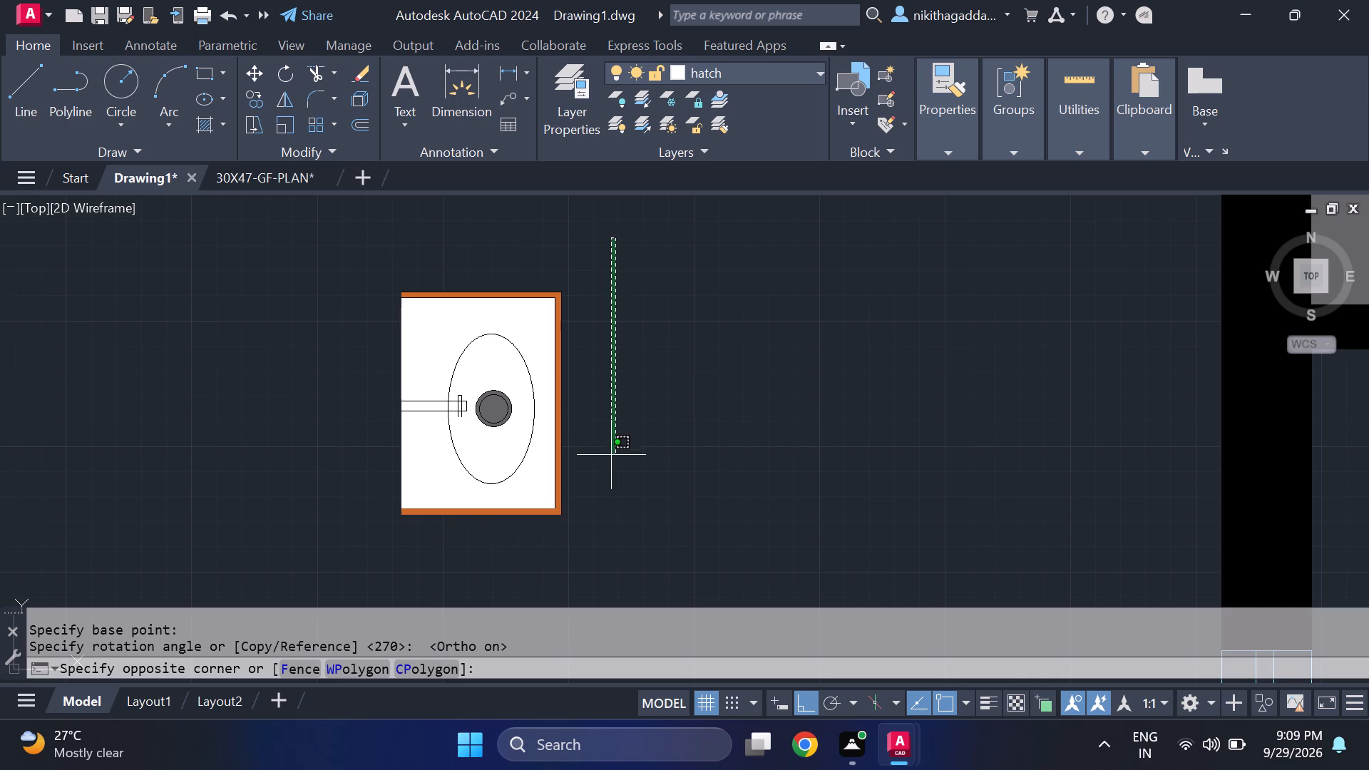
click(665, 448)
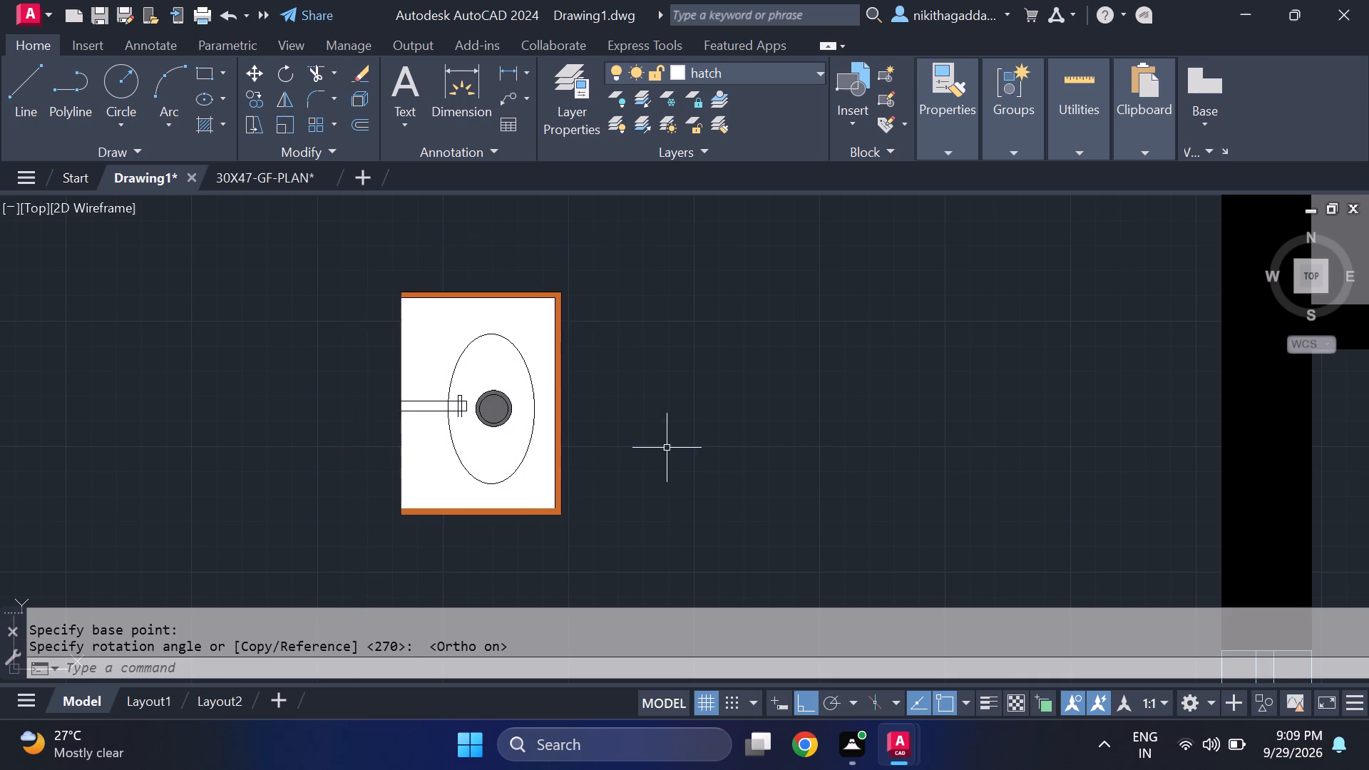
click(530, 317)
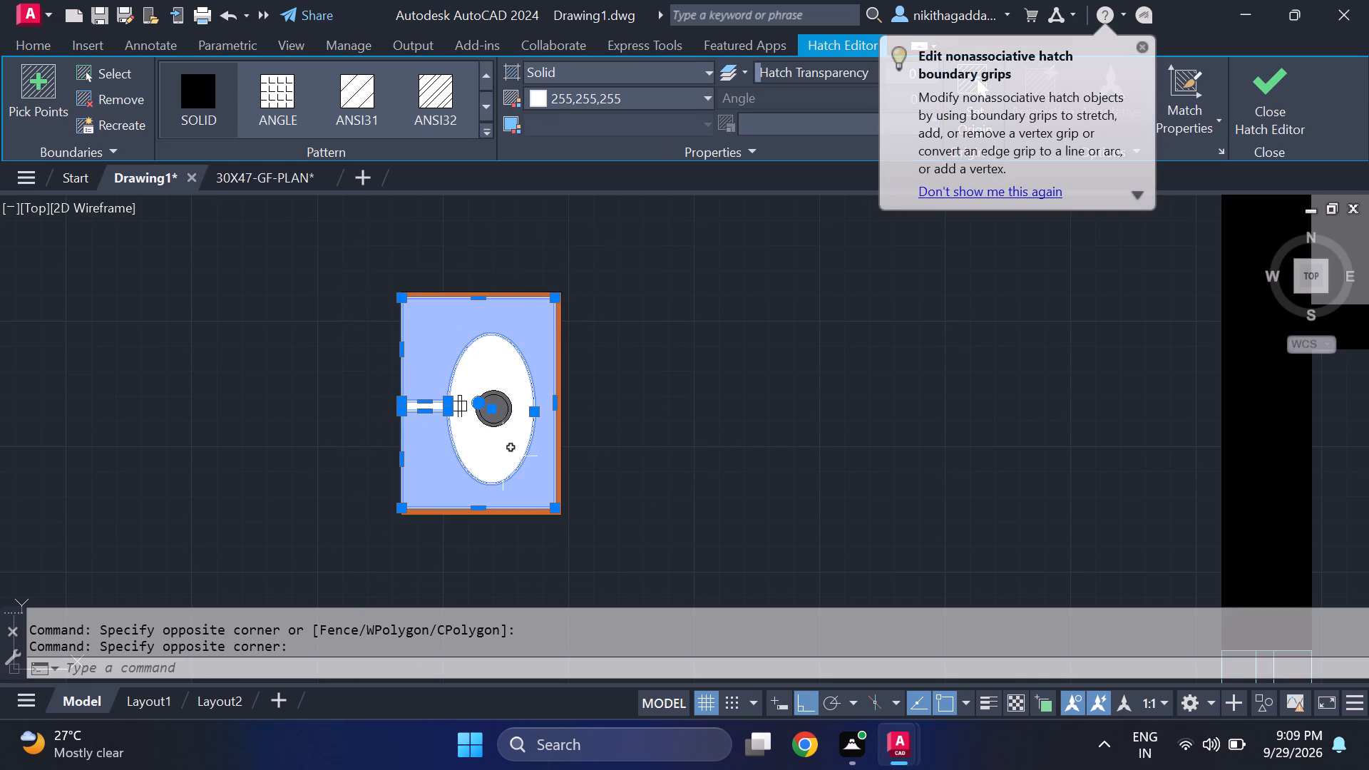
click(533, 328)
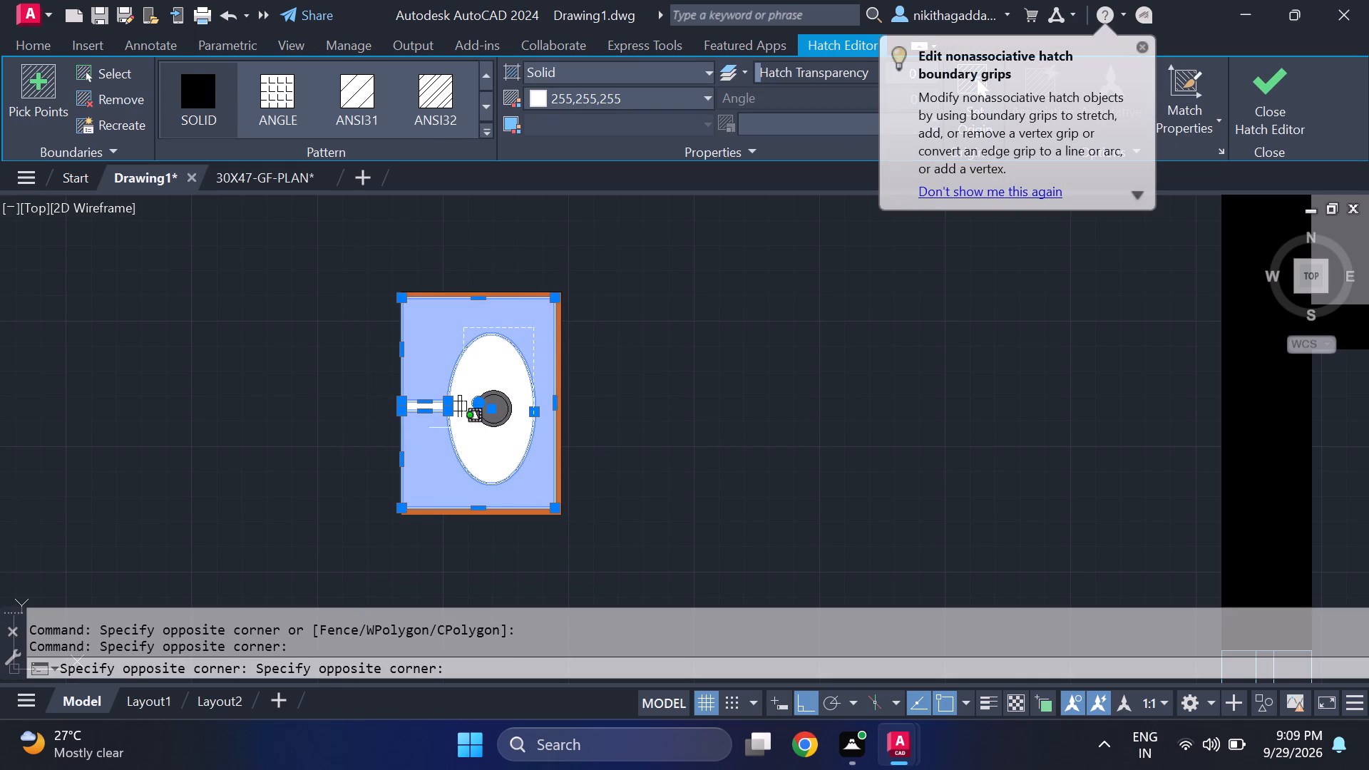
click(451, 466)
scroll(494, 374, up, 3)
click(501, 368)
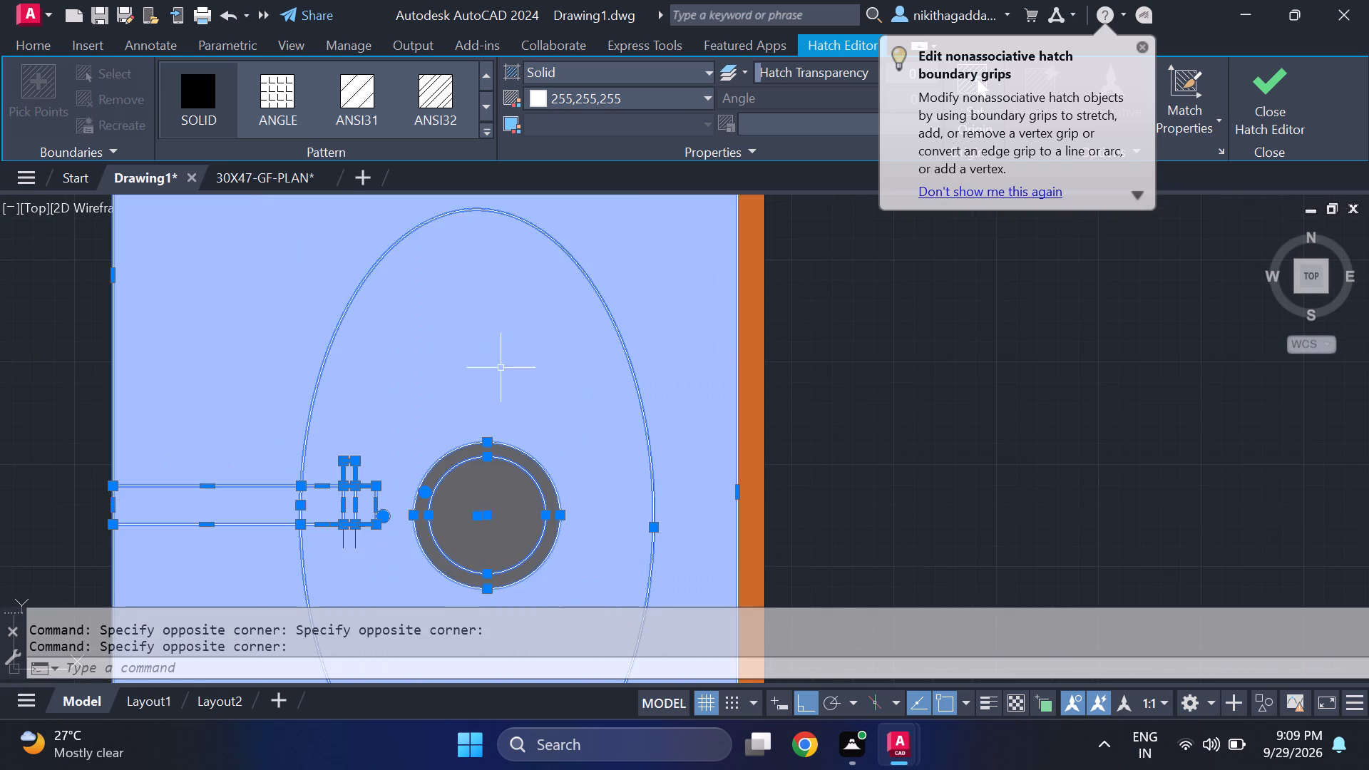
scroll(496, 400, down, 3)
scroll(493, 426, up, 1)
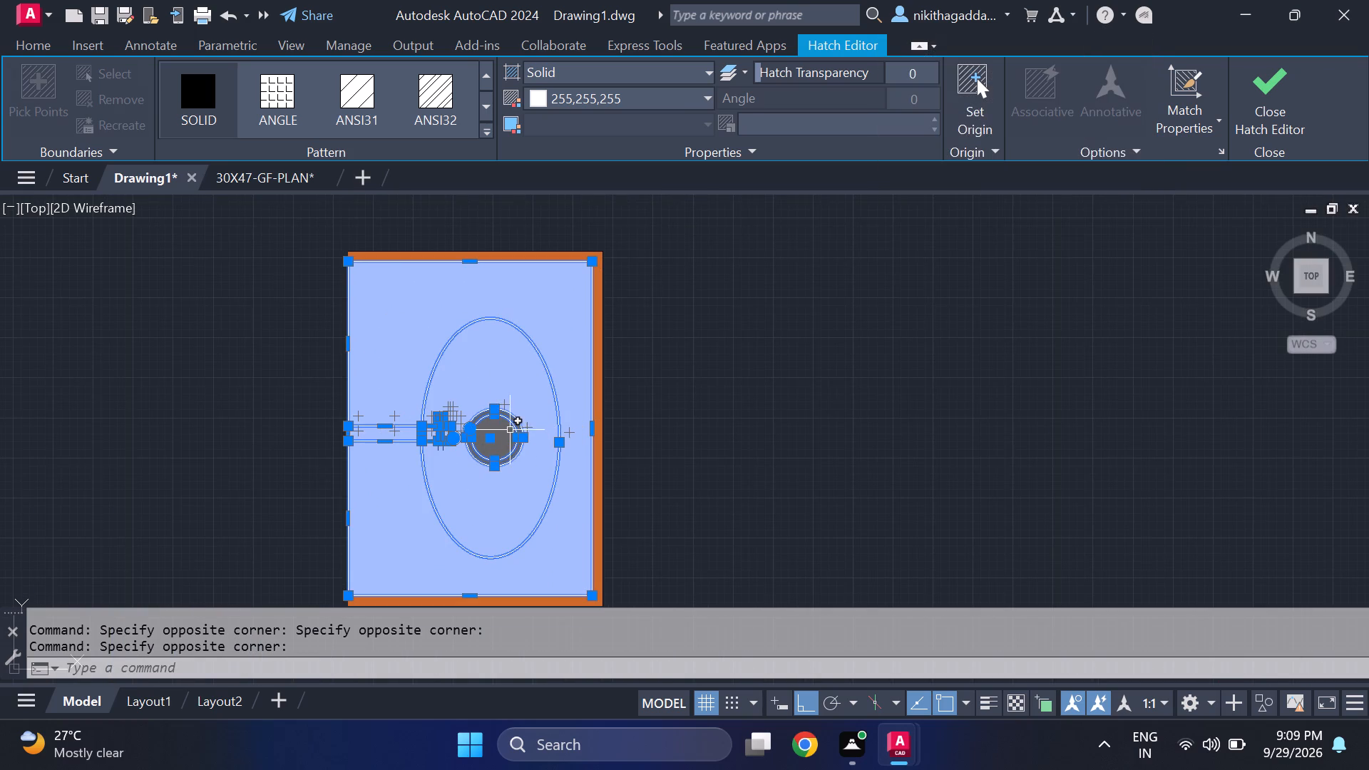
scroll(509, 430, up, 3)
click(507, 432)
click(493, 366)
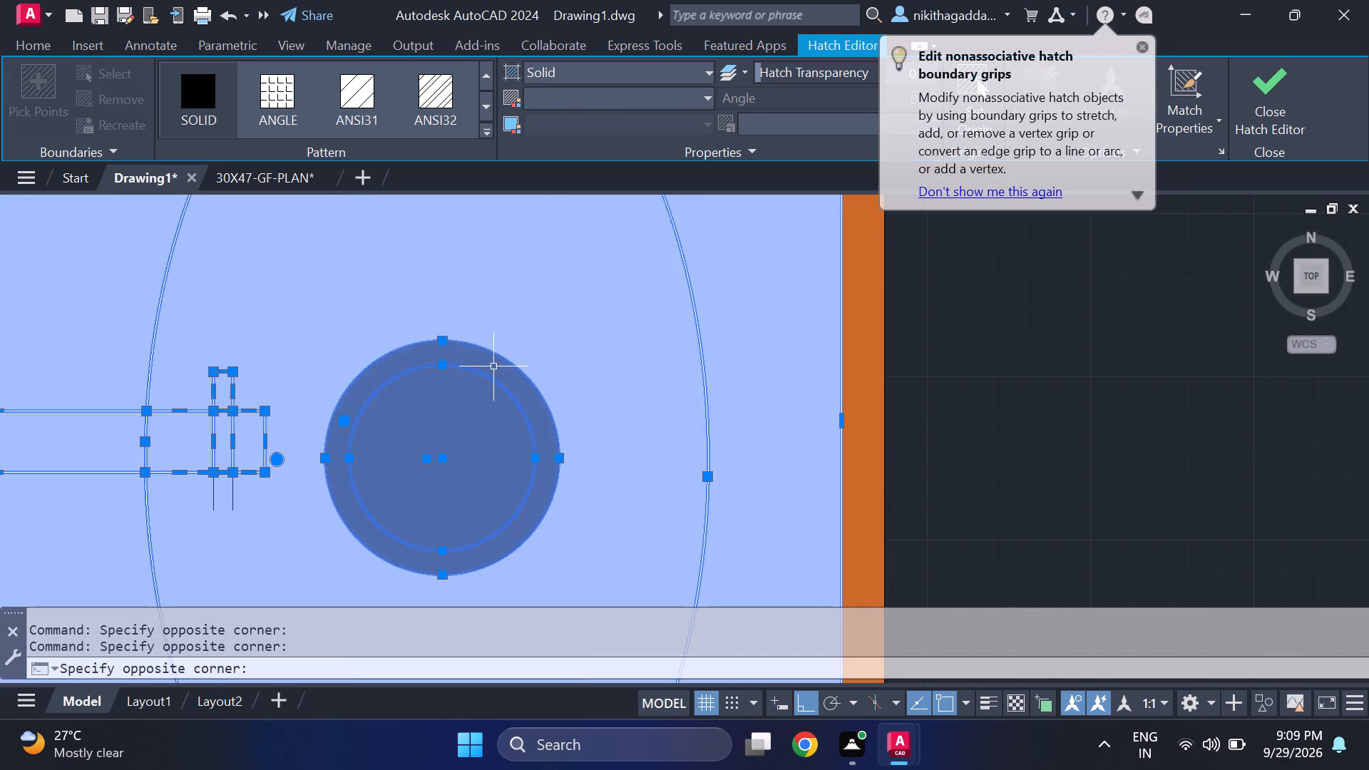
scroll(495, 394, down, 4)
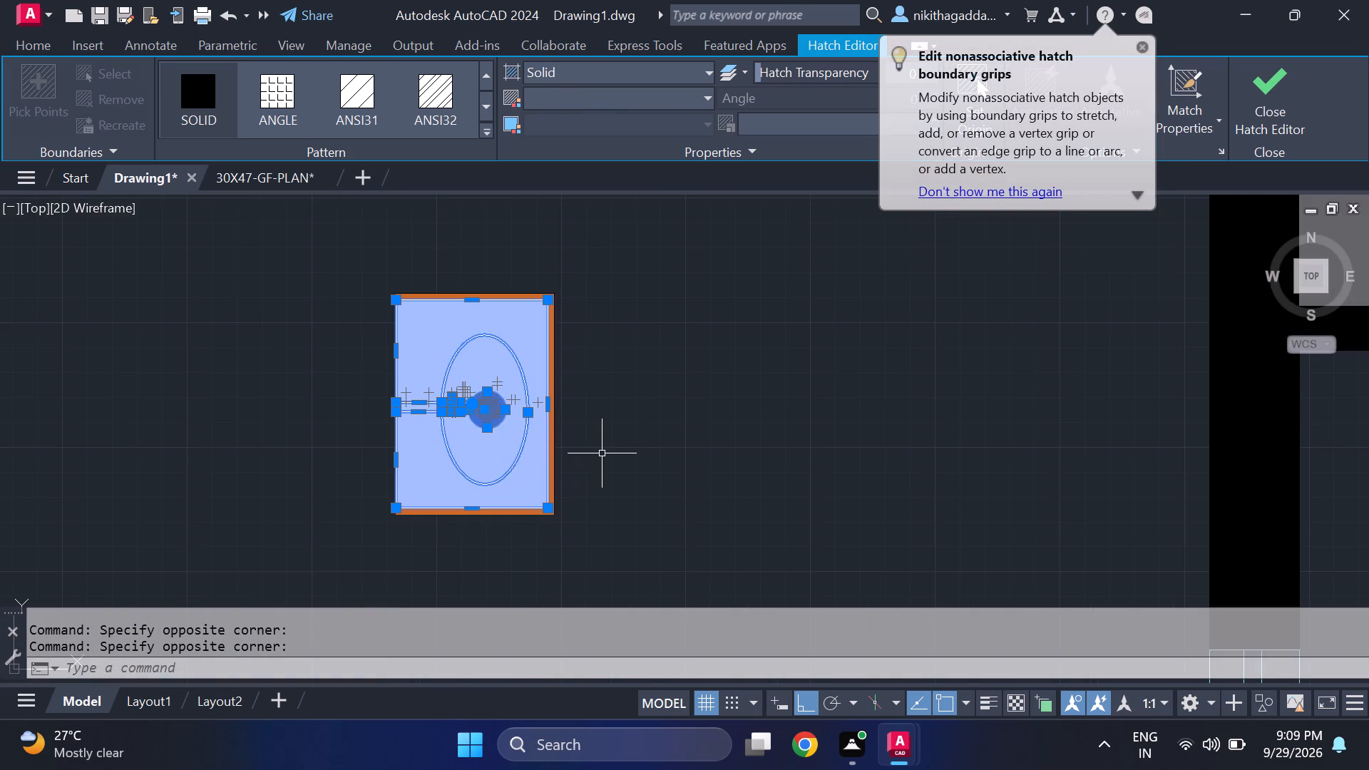
text(co)
key(Return)
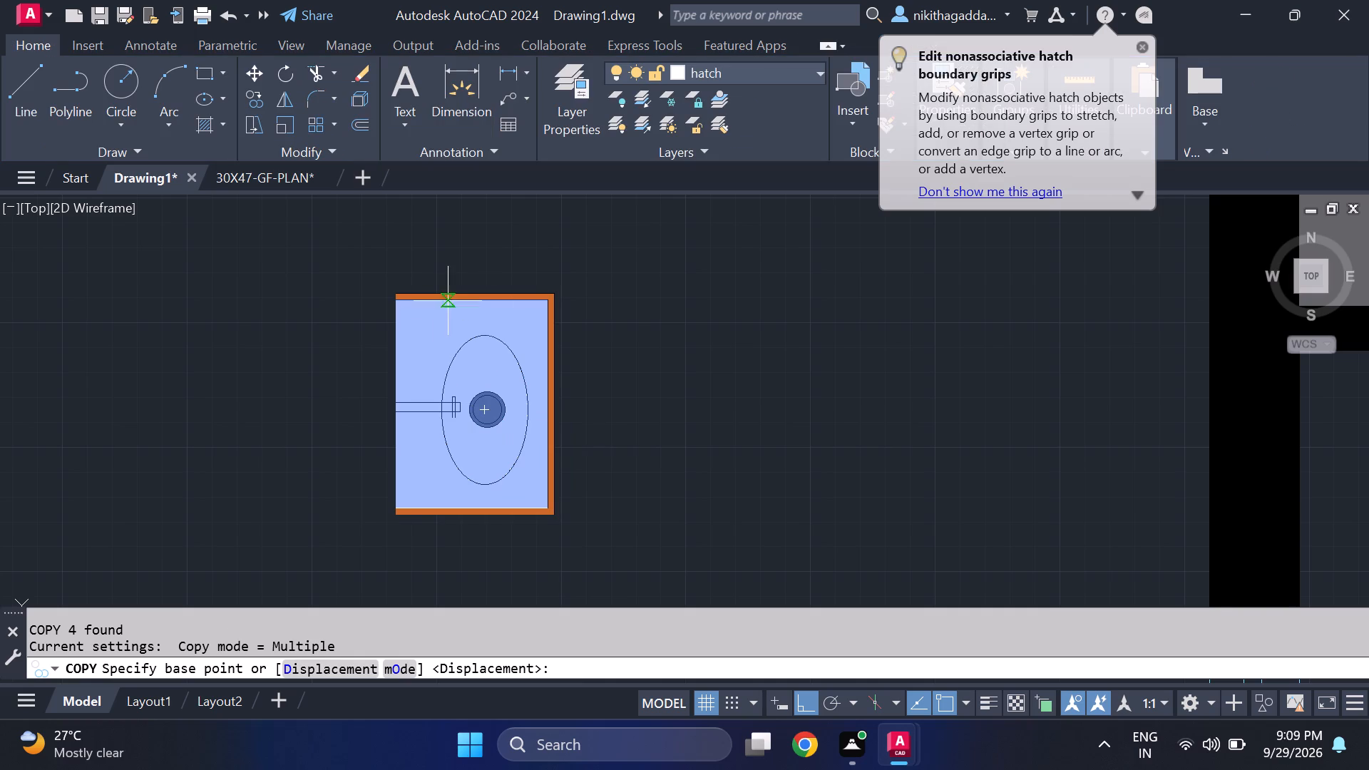
click(399, 401)
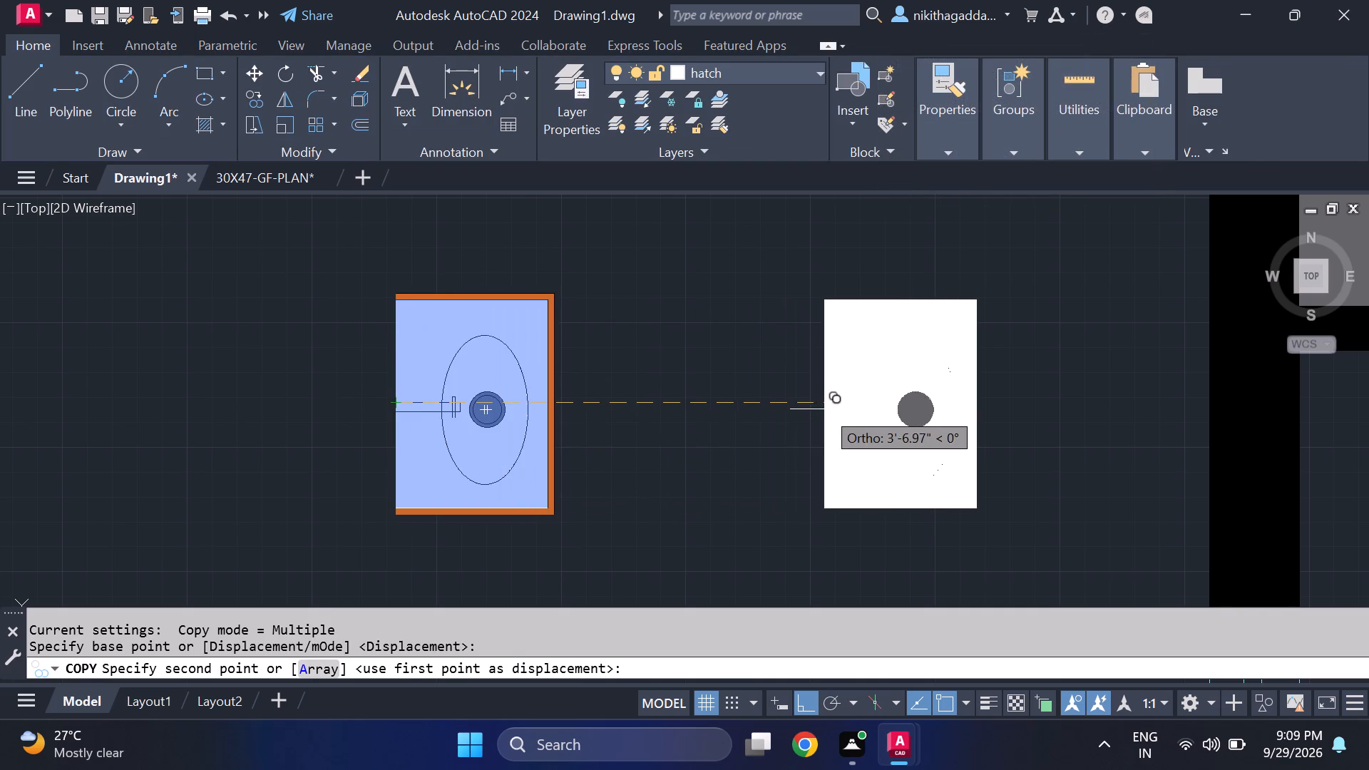
click(824, 409)
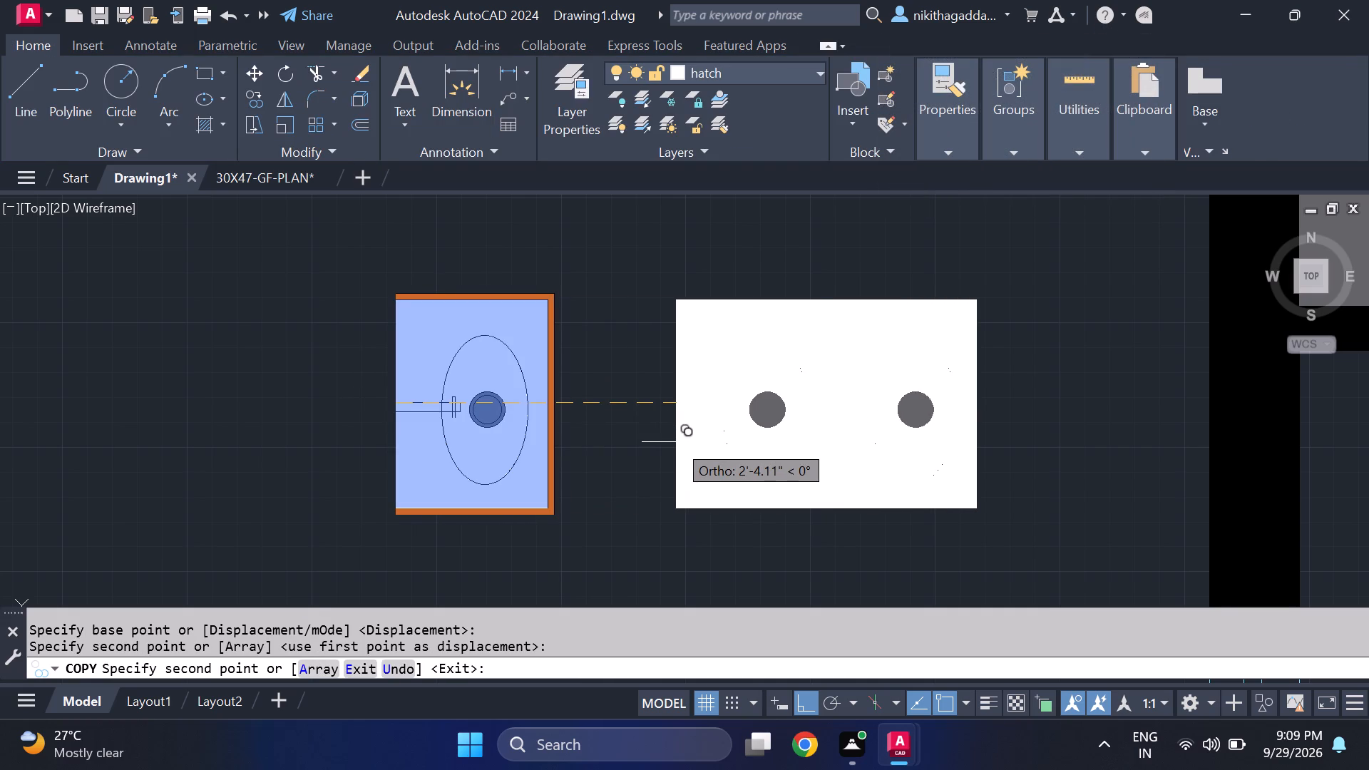
key(Escape)
Copy the rotated washbasin's oval, drain, tap lines and fills to the empty area west of it, without the brown frame.
scroll(485, 327, up, 3)
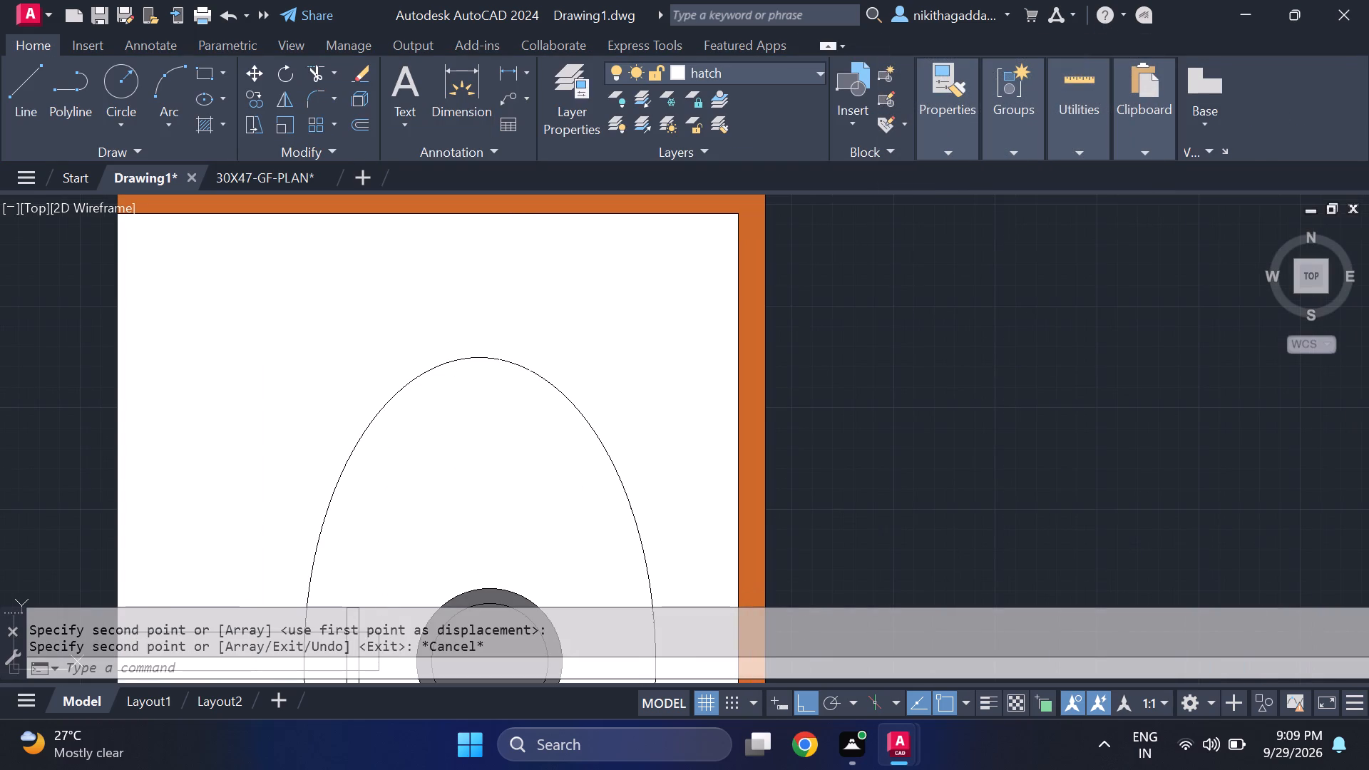
click(502, 369)
scroll(451, 369, up, 2)
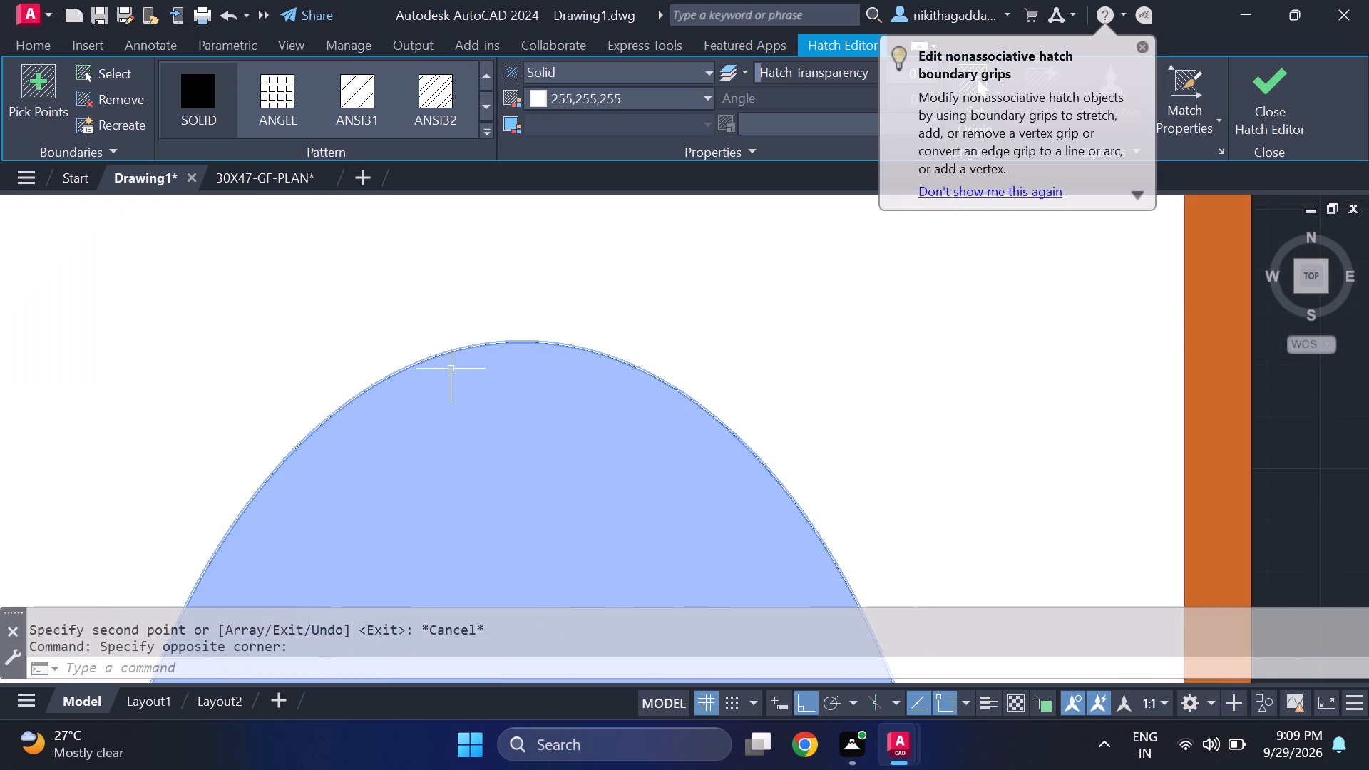
click(451, 349)
scroll(486, 395, down, 4)
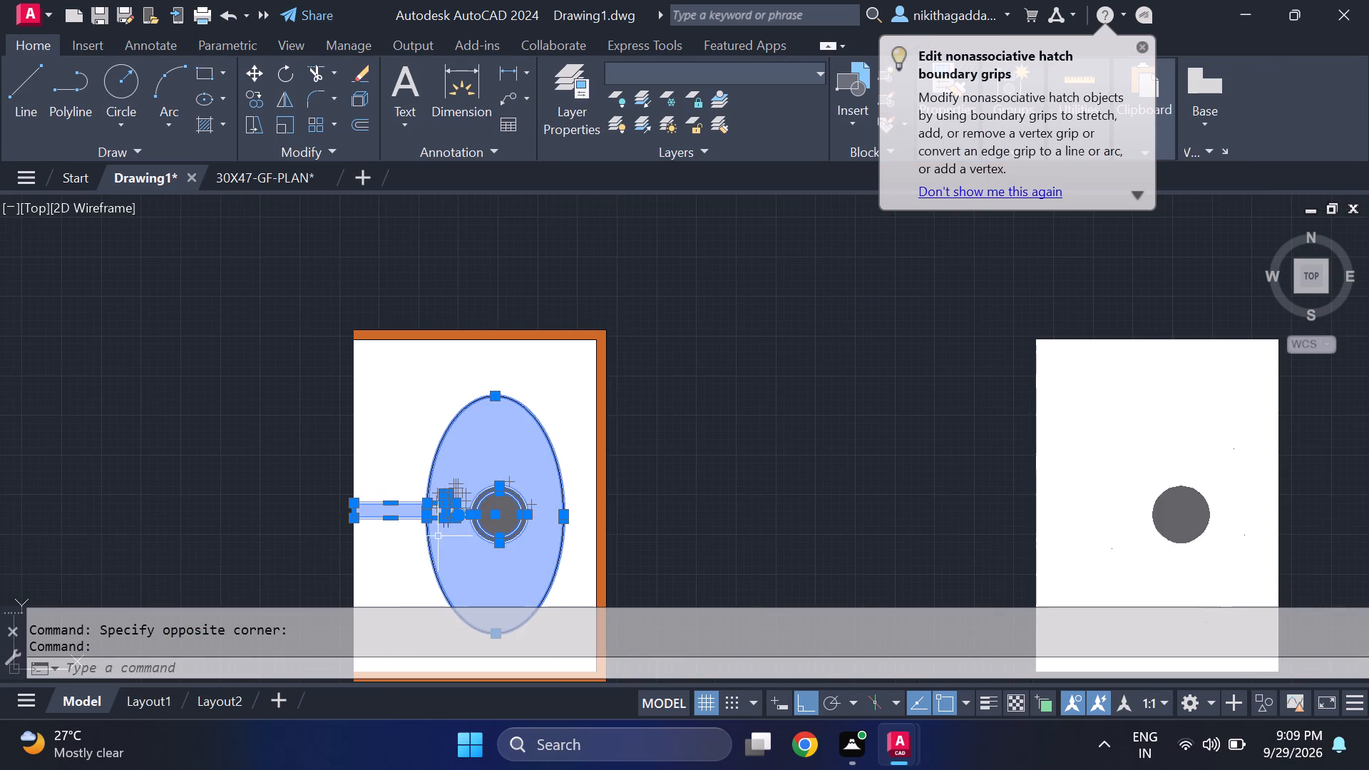
scroll(474, 524, up, 4)
click(754, 277)
click(500, 457)
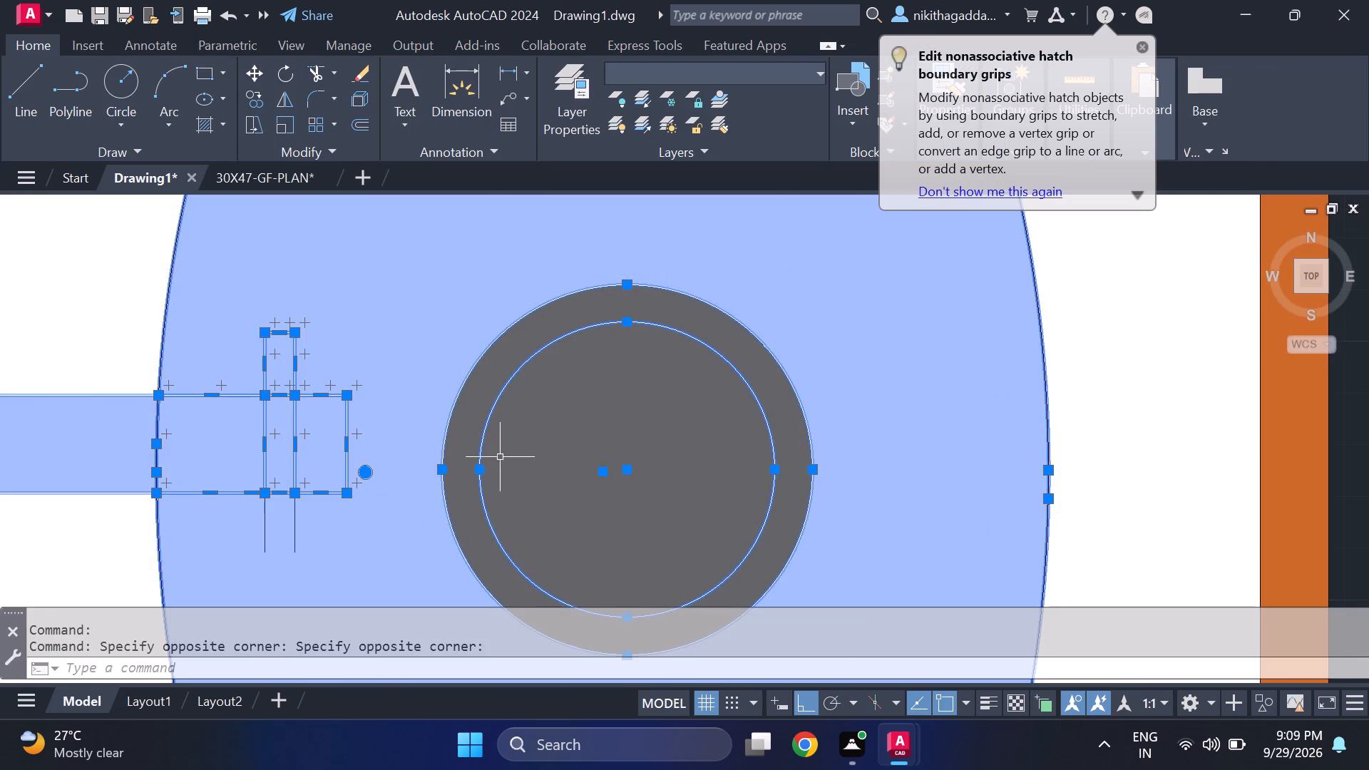
click(543, 305)
click(541, 346)
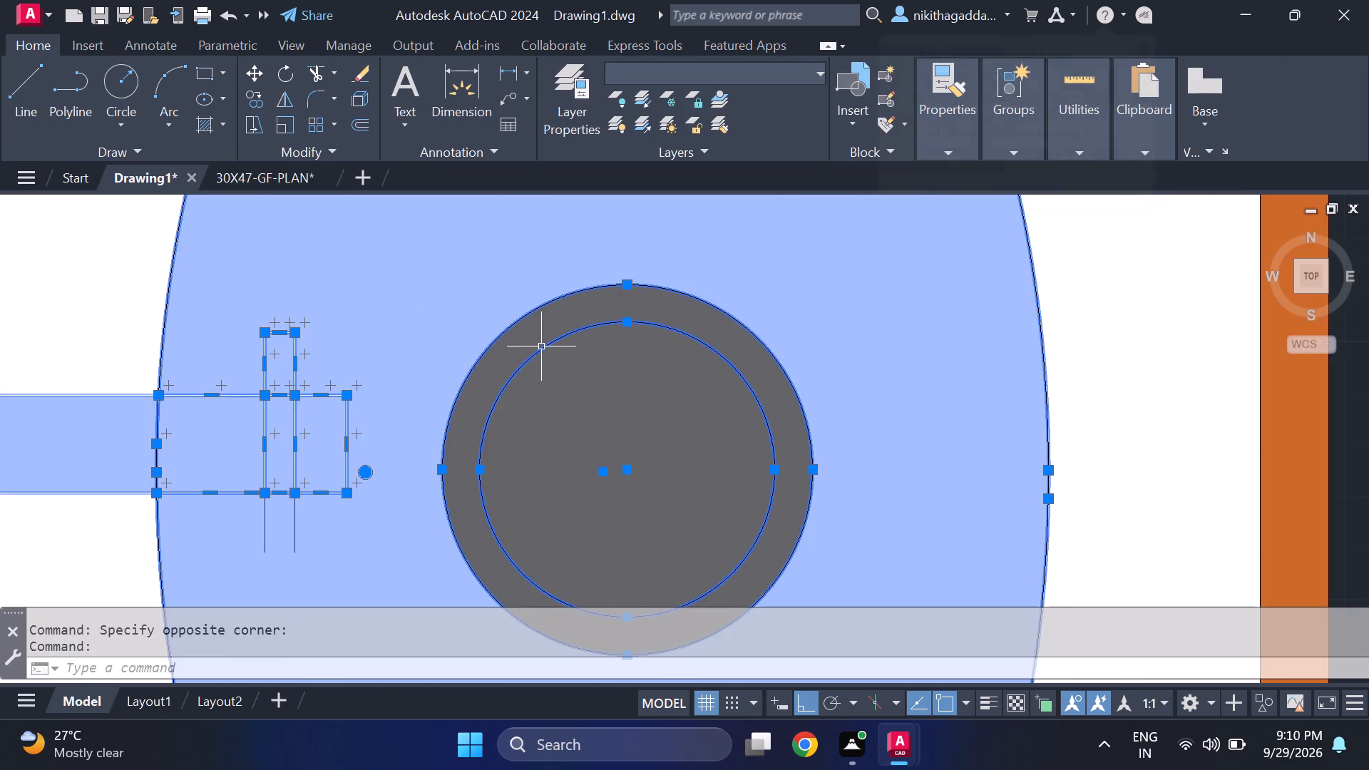
click(659, 426)
click(481, 397)
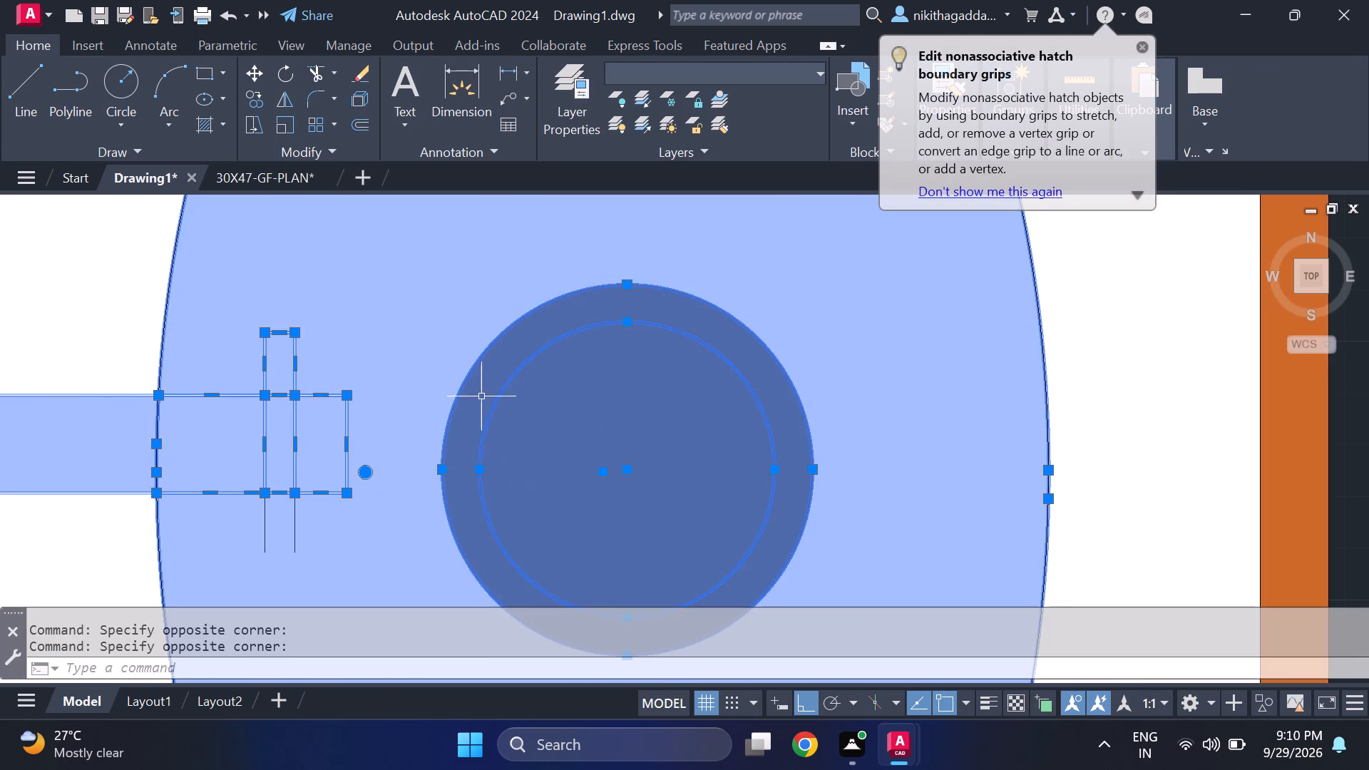
scroll(245, 441, down, 1)
scroll(267, 493, up, 2)
click(336, 491)
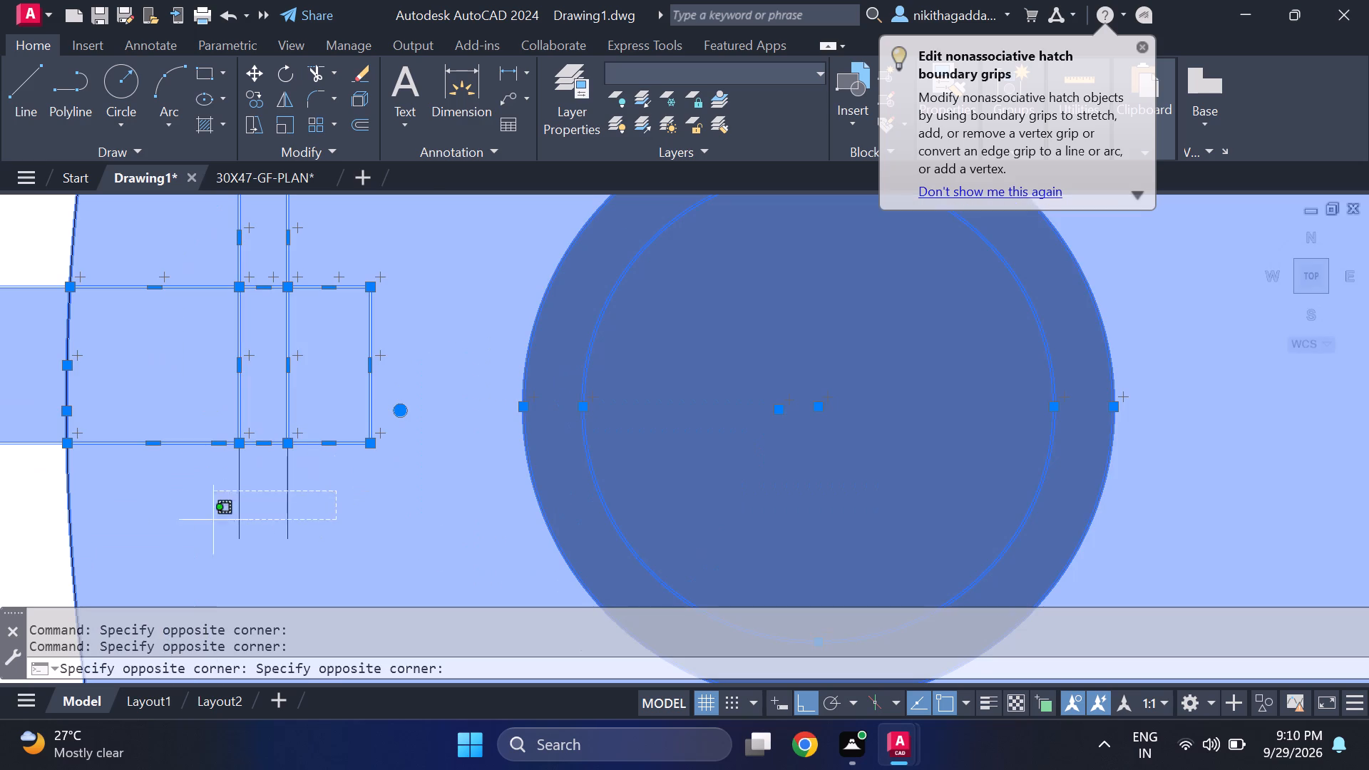
click(168, 518)
click(287, 482)
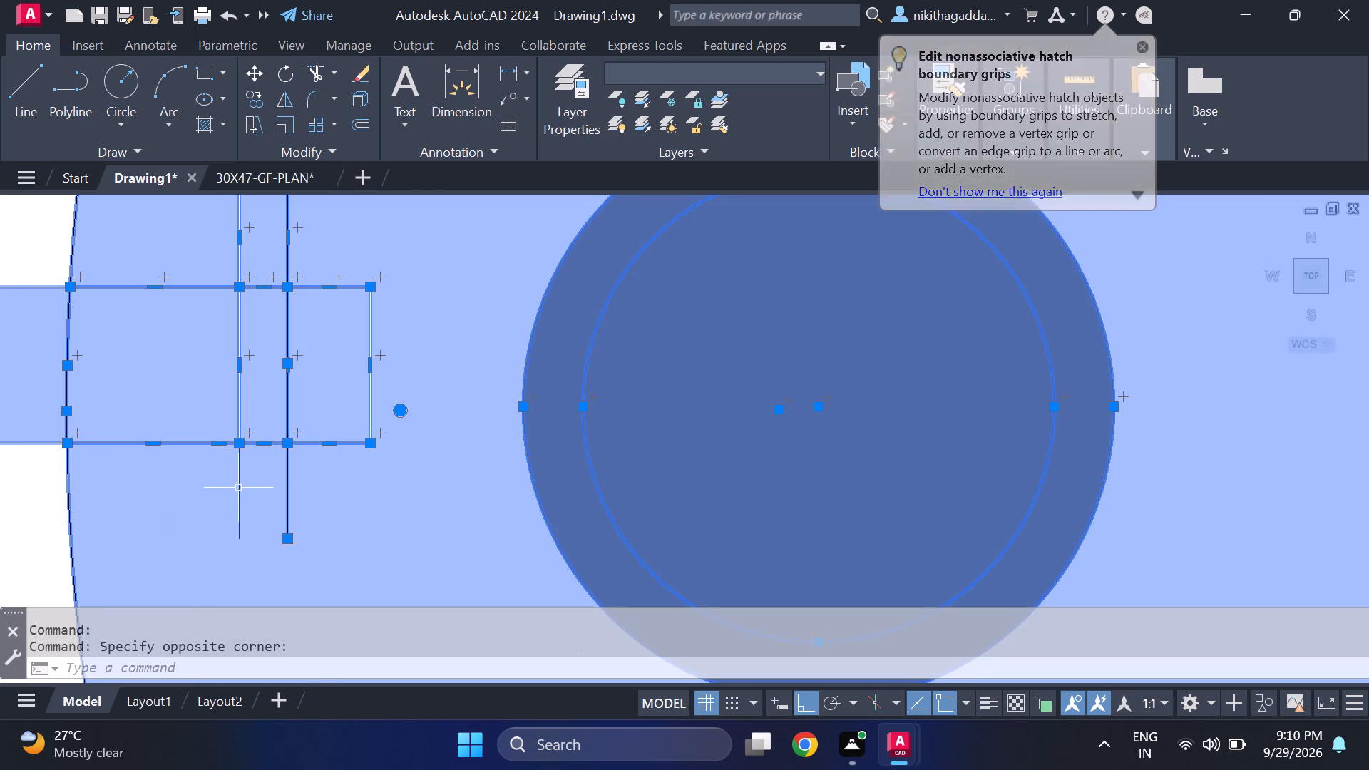
click(237, 488)
scroll(238, 484, down, 3)
middle_drag(163, 476, 239, 474)
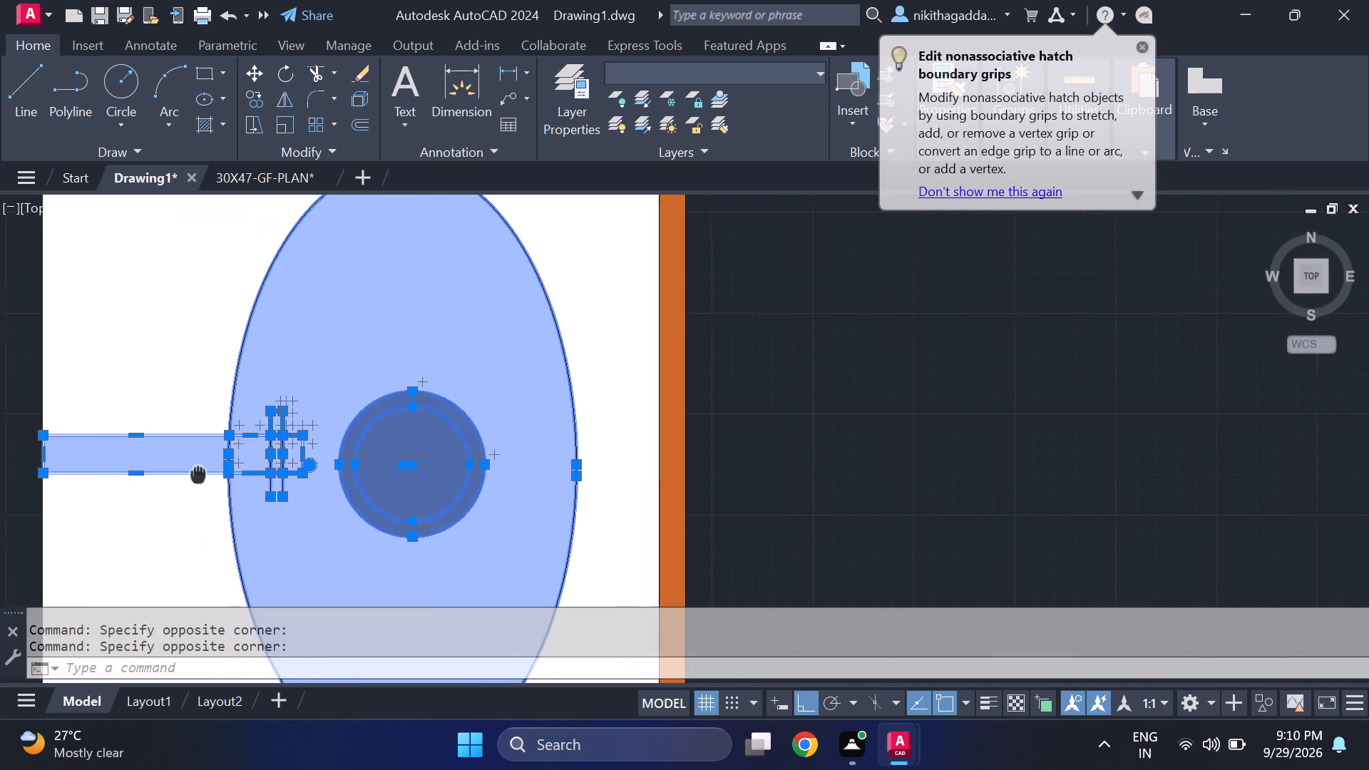
middle_drag(239, 474, 394, 468)
scroll(286, 444, up, 3)
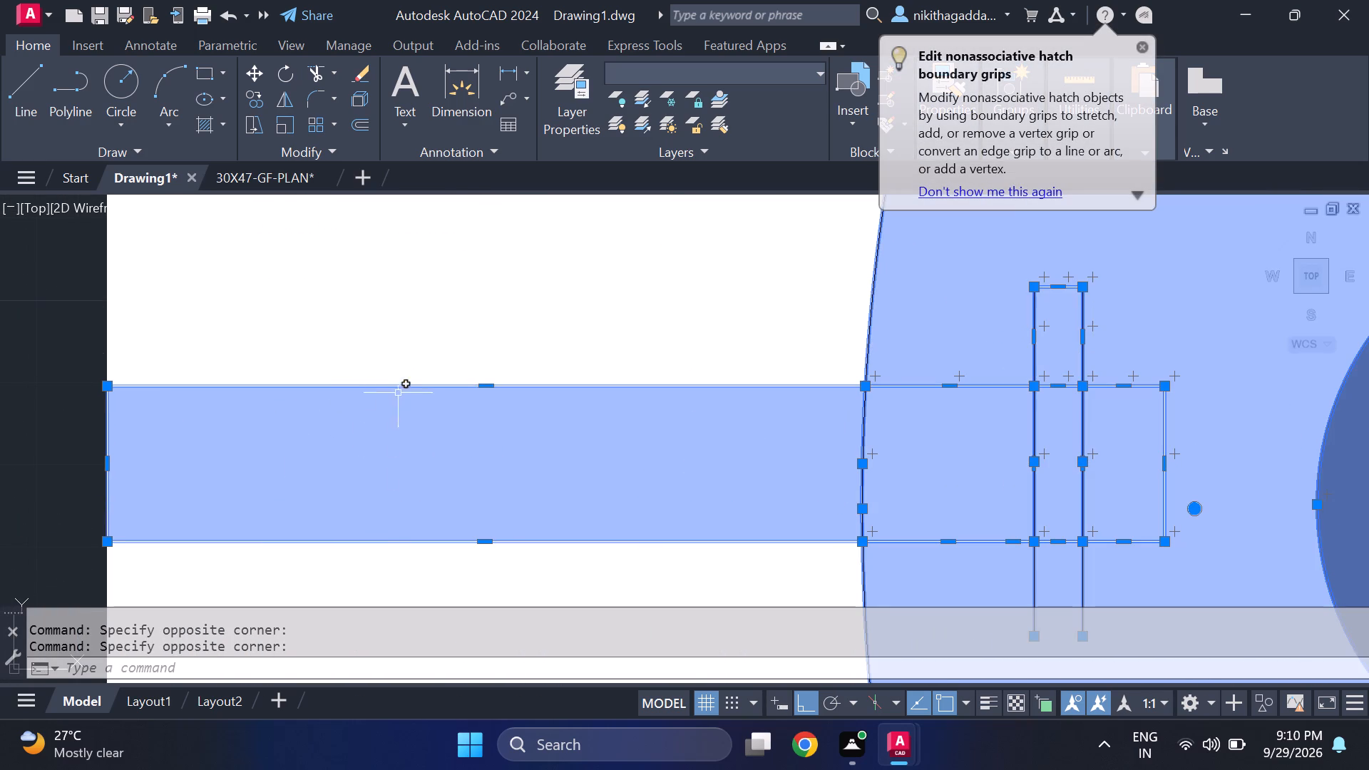
click(386, 552)
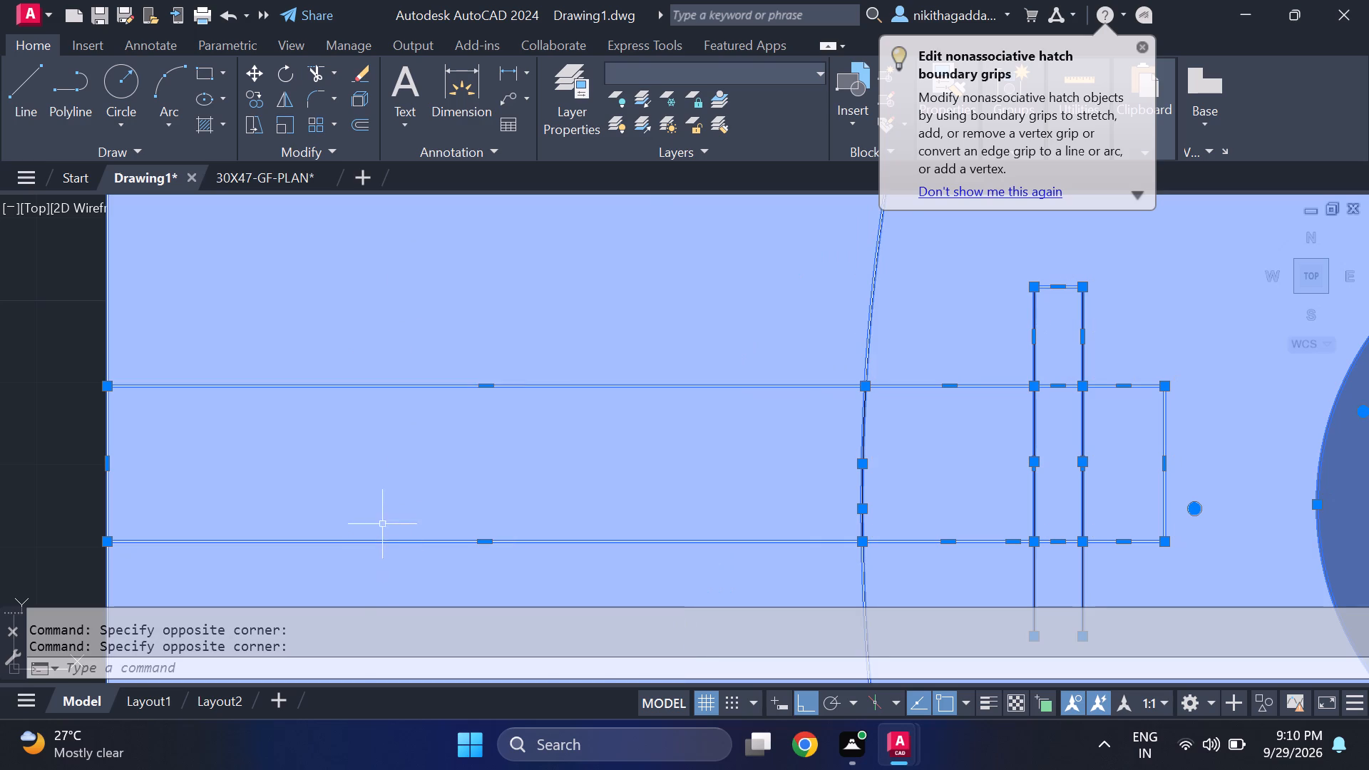
scroll(409, 510, down, 4)
scroll(525, 517, down, 3)
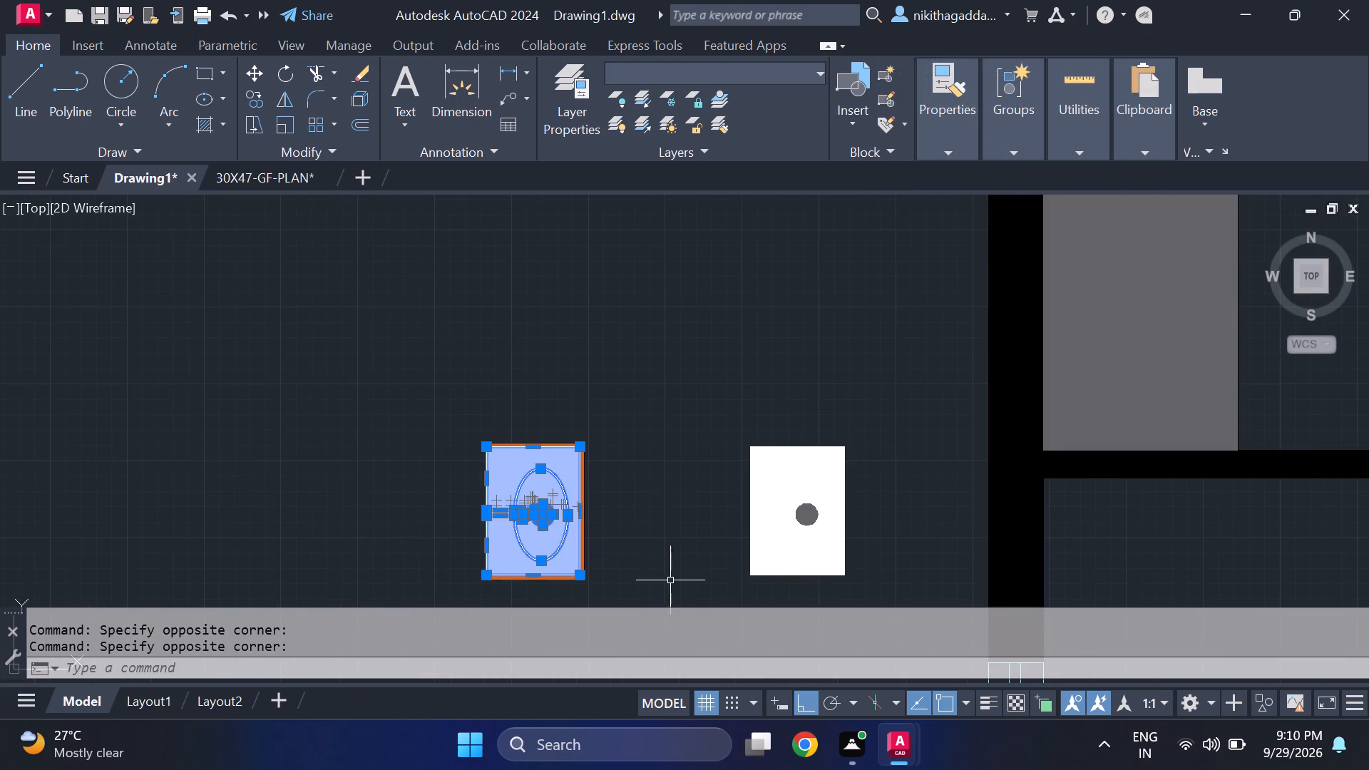
middle_drag(664, 563, 565, 469)
text(co)
key(Return)
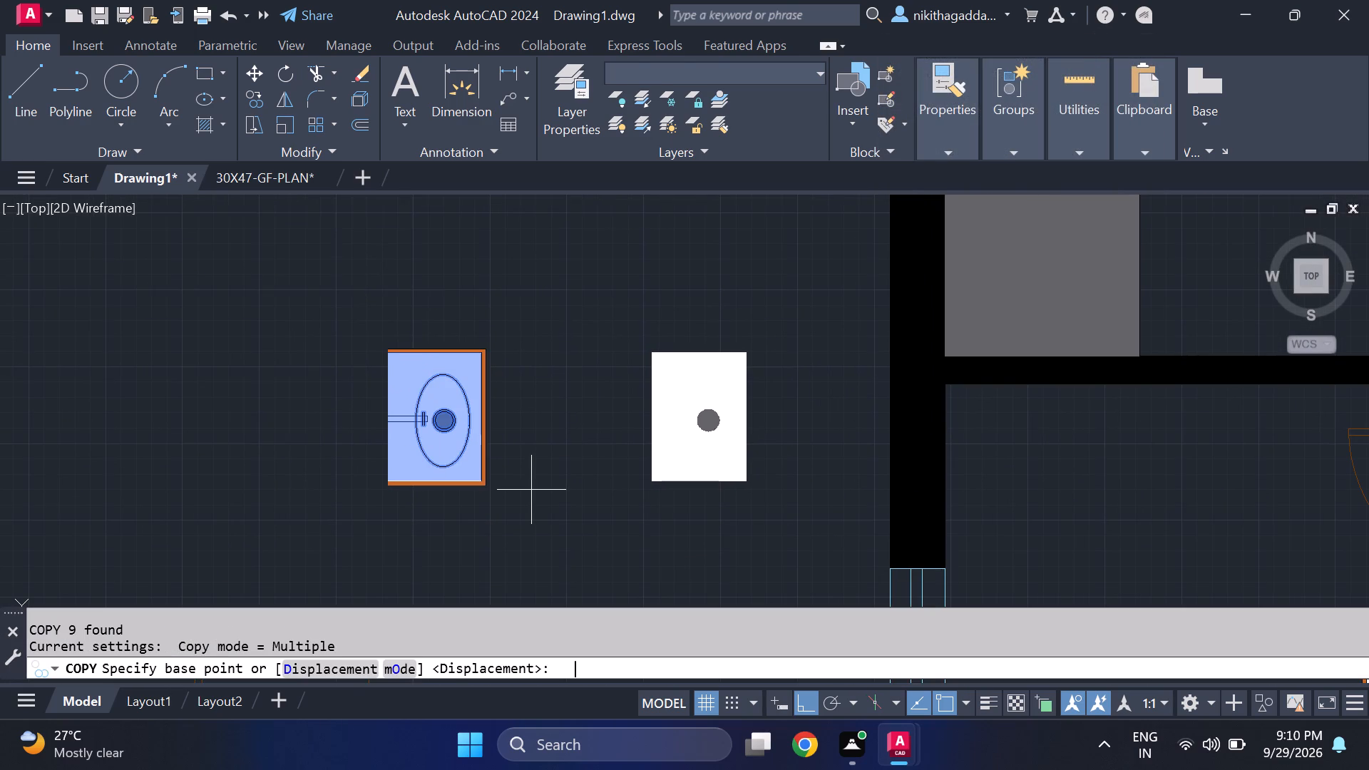
click(387, 417)
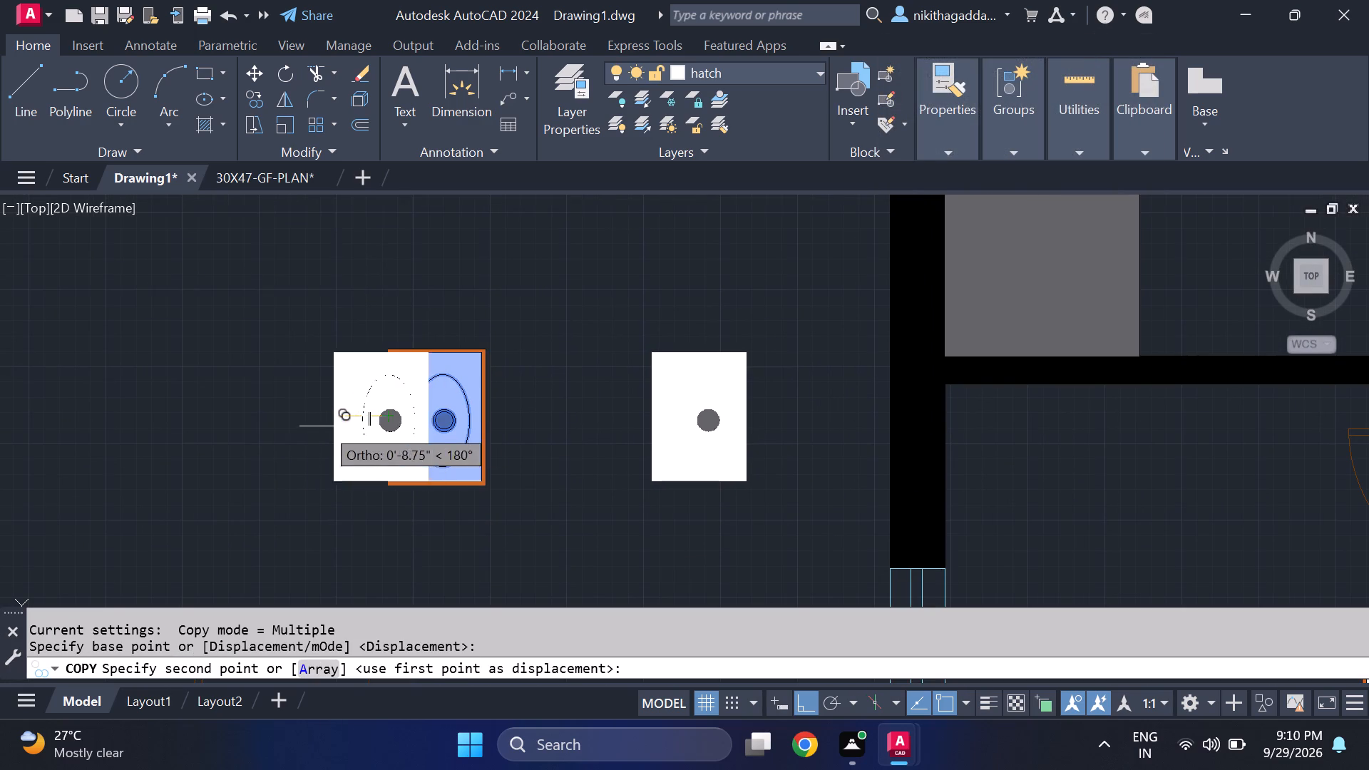
click(157, 424)
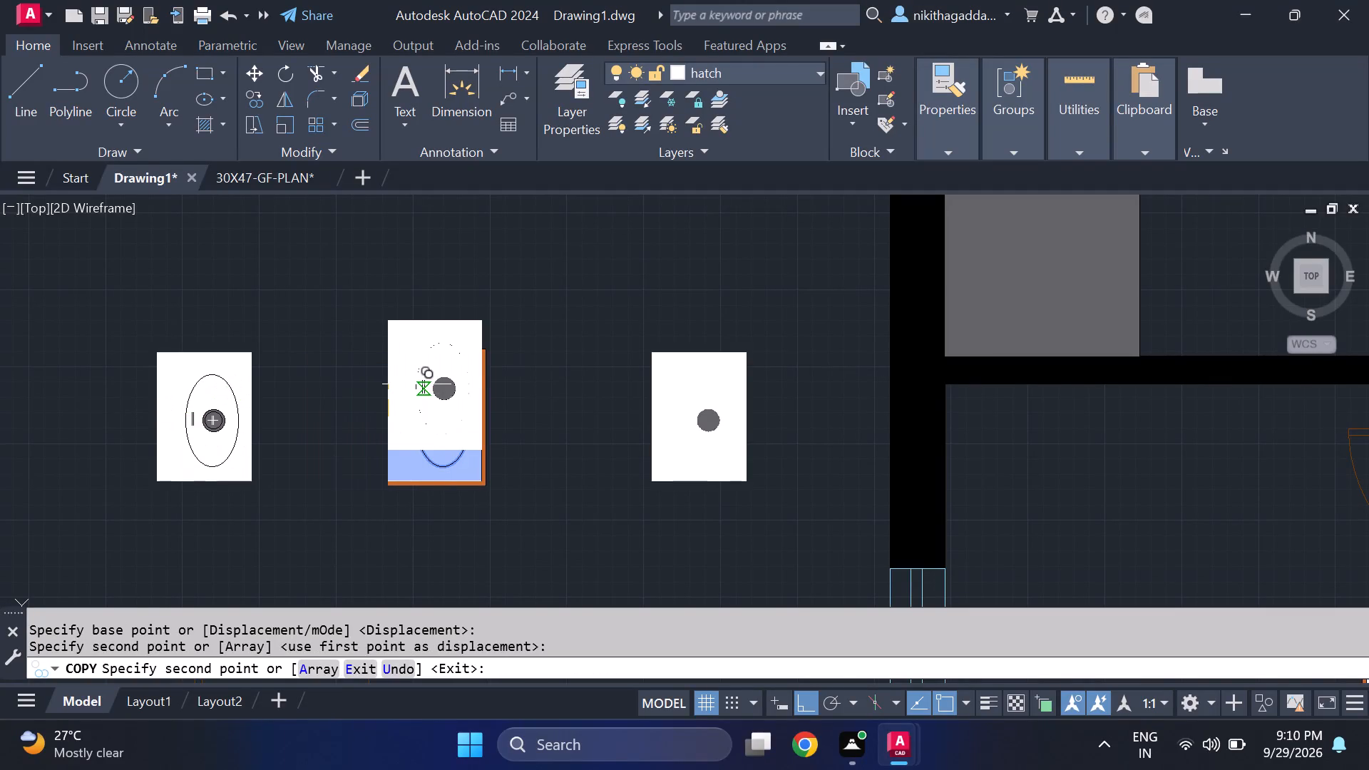
key(Escape)
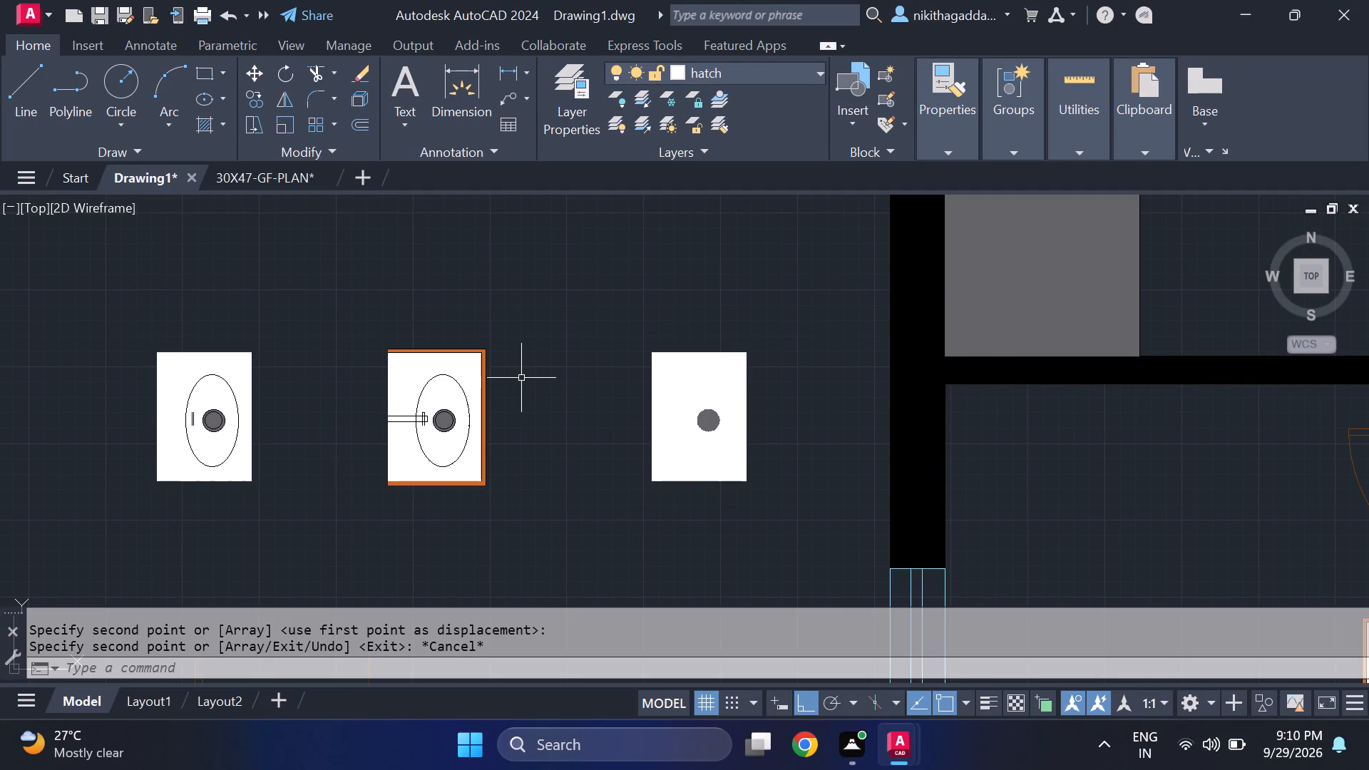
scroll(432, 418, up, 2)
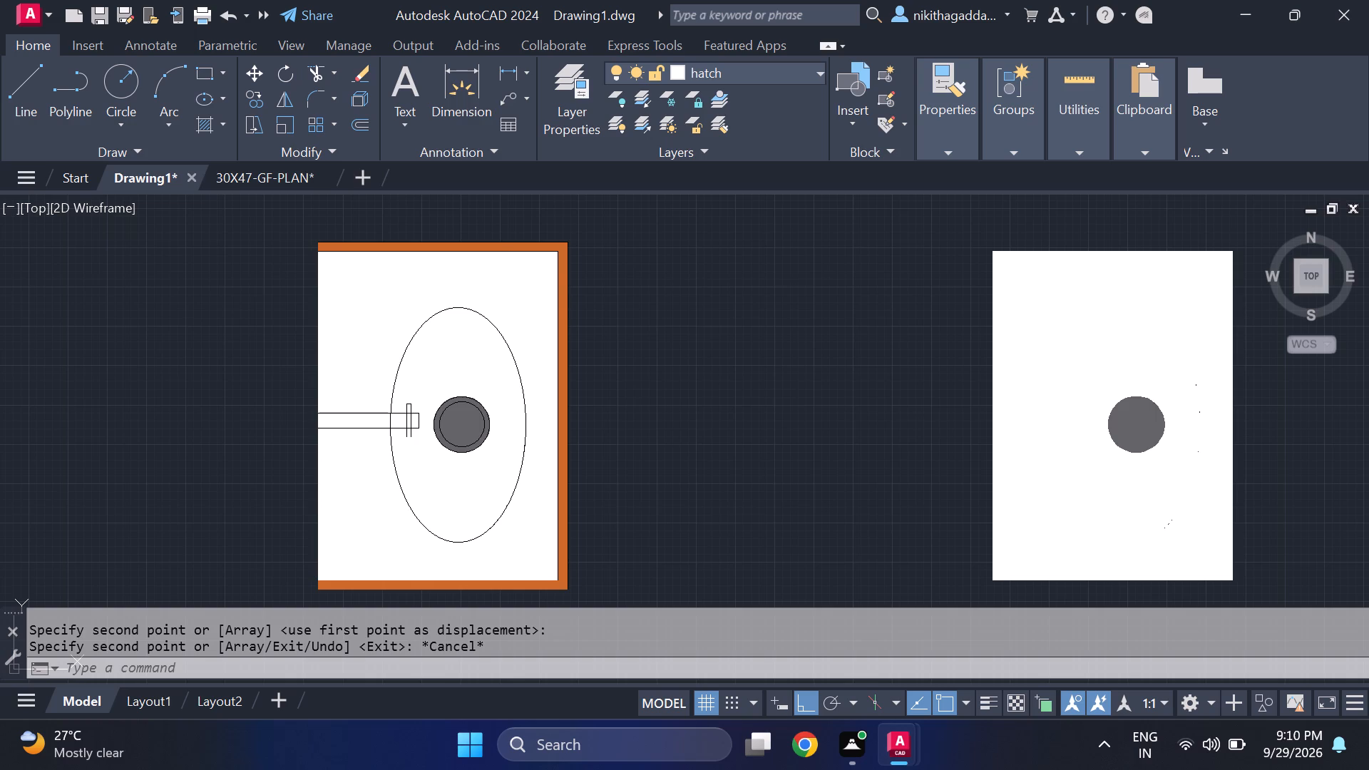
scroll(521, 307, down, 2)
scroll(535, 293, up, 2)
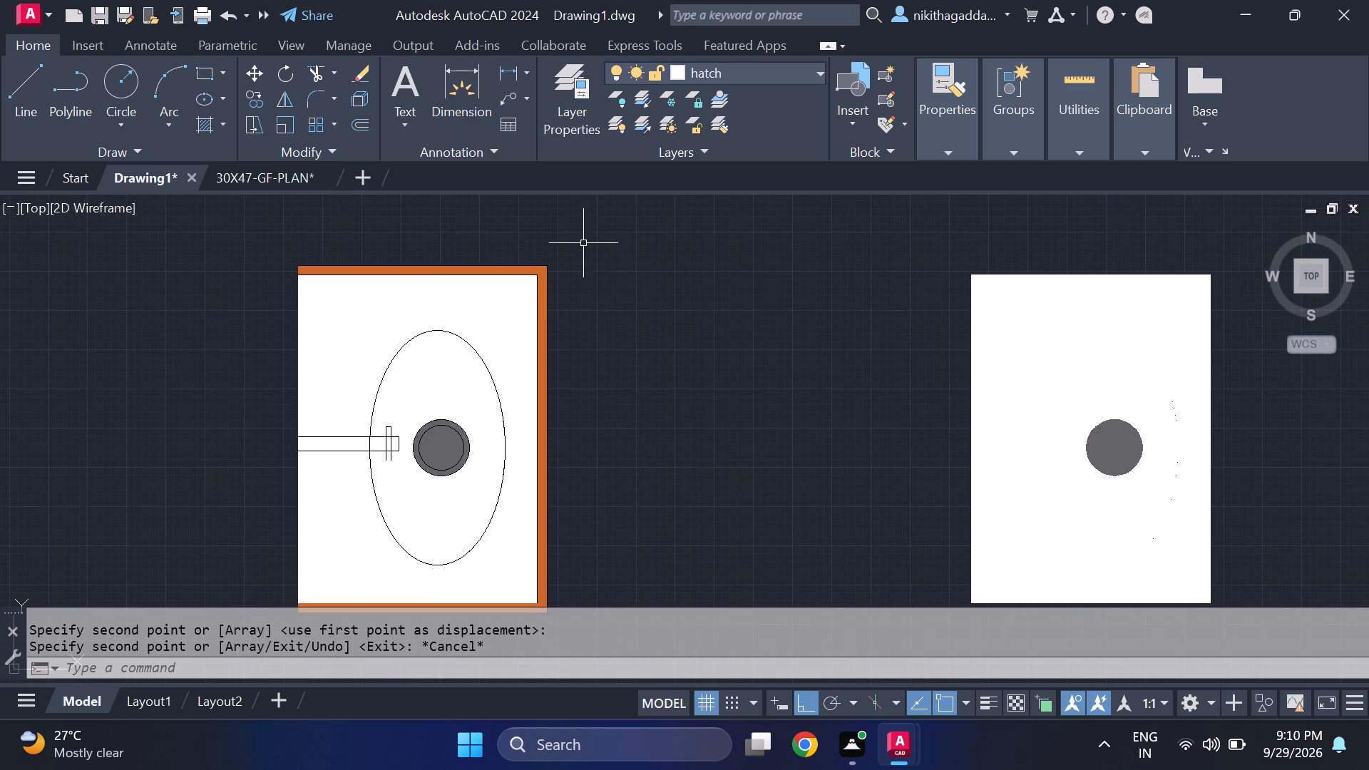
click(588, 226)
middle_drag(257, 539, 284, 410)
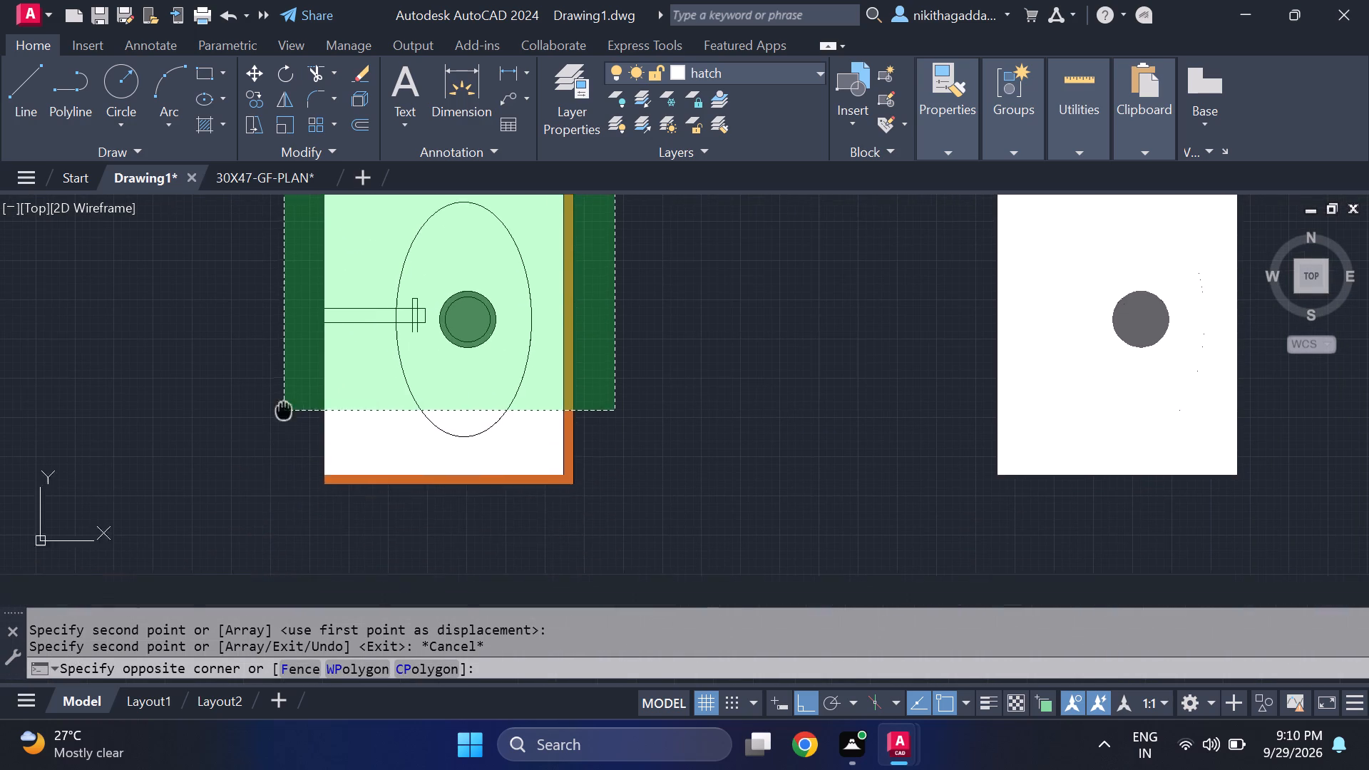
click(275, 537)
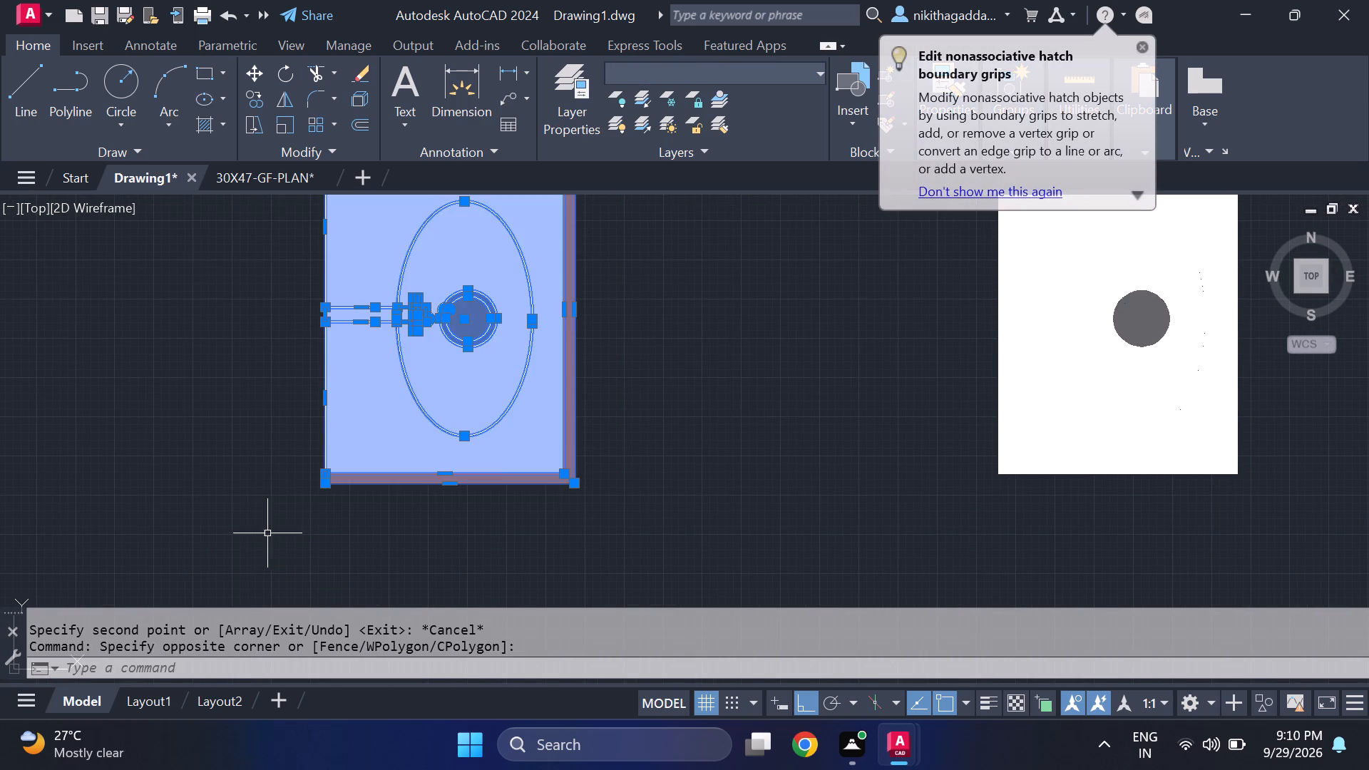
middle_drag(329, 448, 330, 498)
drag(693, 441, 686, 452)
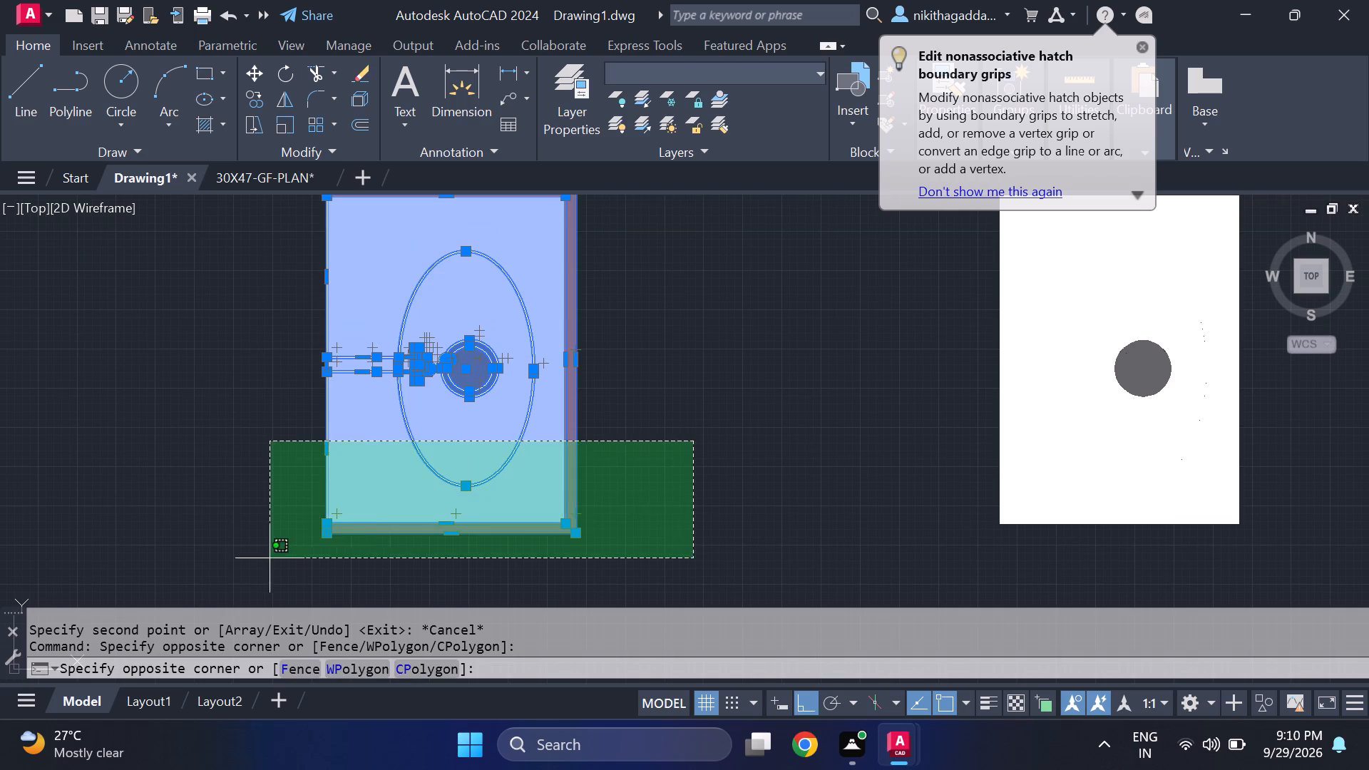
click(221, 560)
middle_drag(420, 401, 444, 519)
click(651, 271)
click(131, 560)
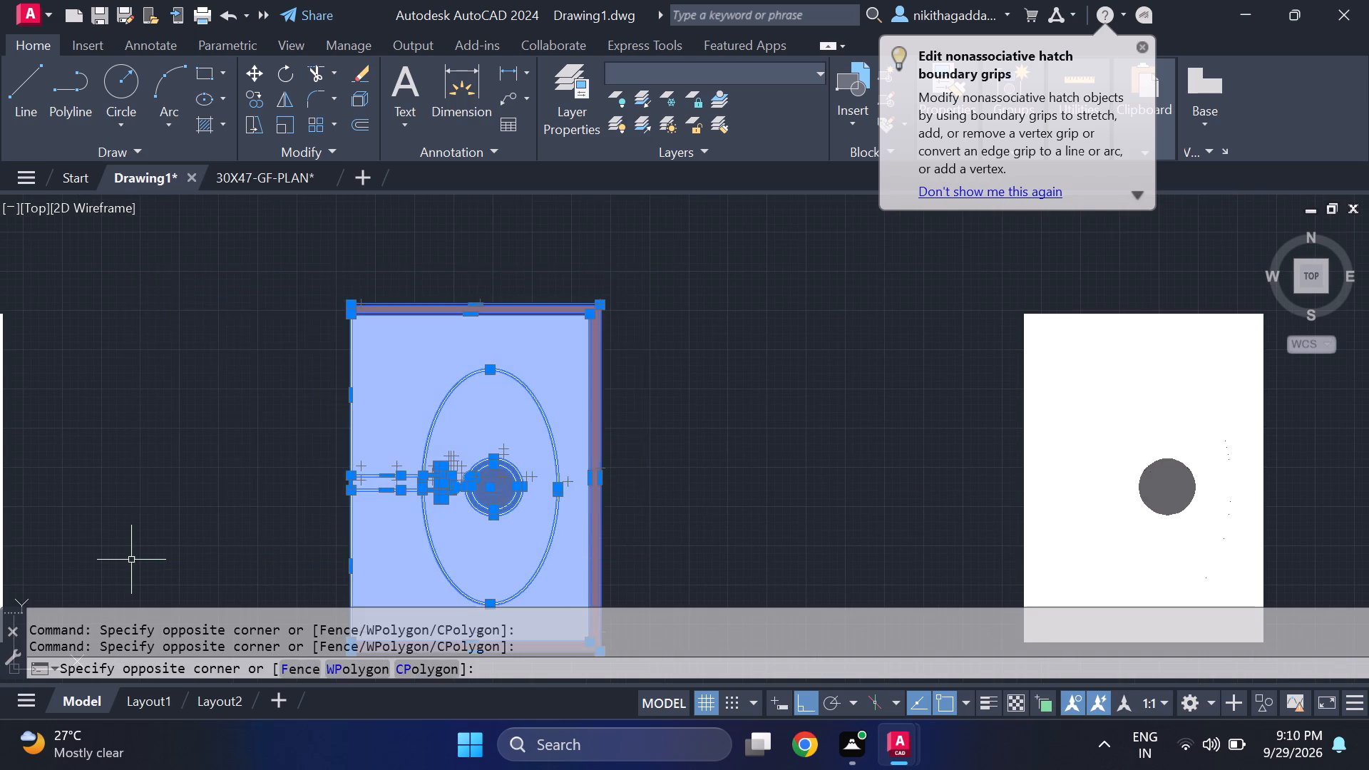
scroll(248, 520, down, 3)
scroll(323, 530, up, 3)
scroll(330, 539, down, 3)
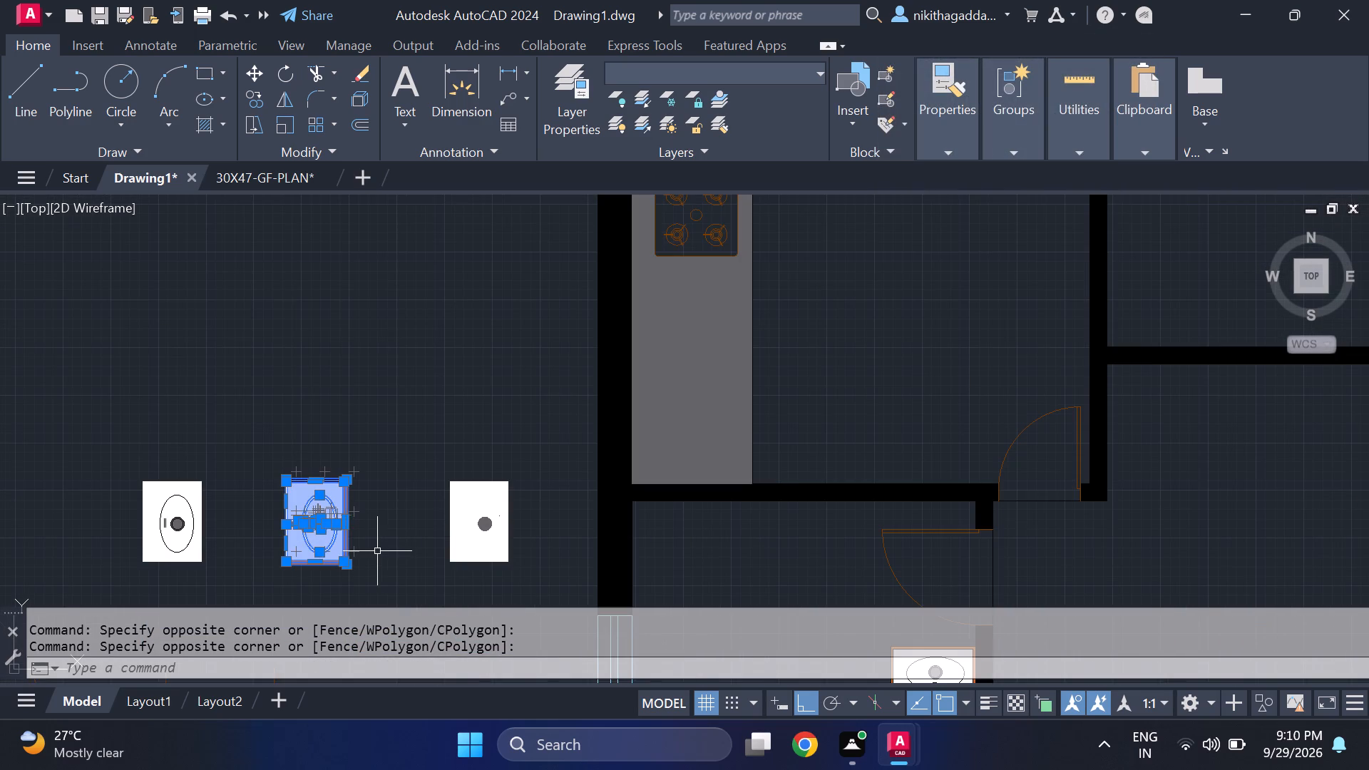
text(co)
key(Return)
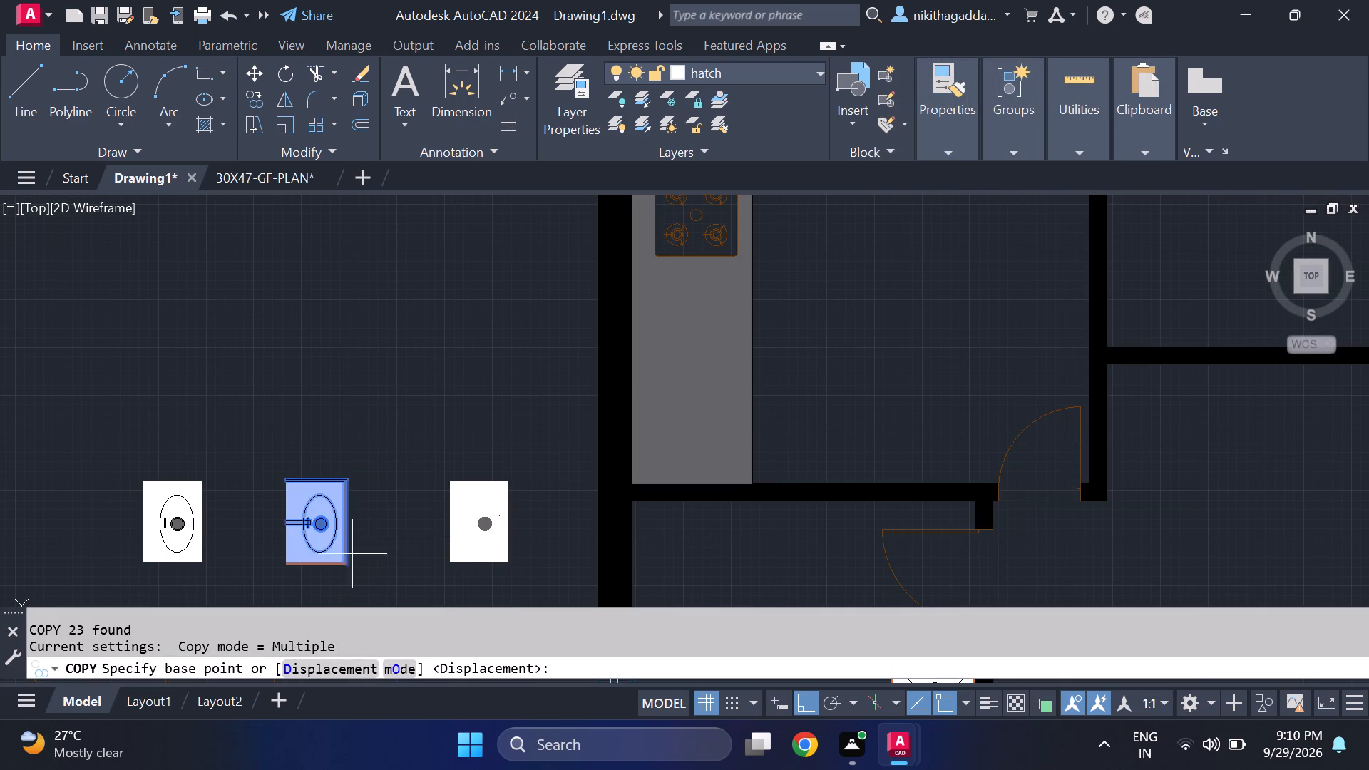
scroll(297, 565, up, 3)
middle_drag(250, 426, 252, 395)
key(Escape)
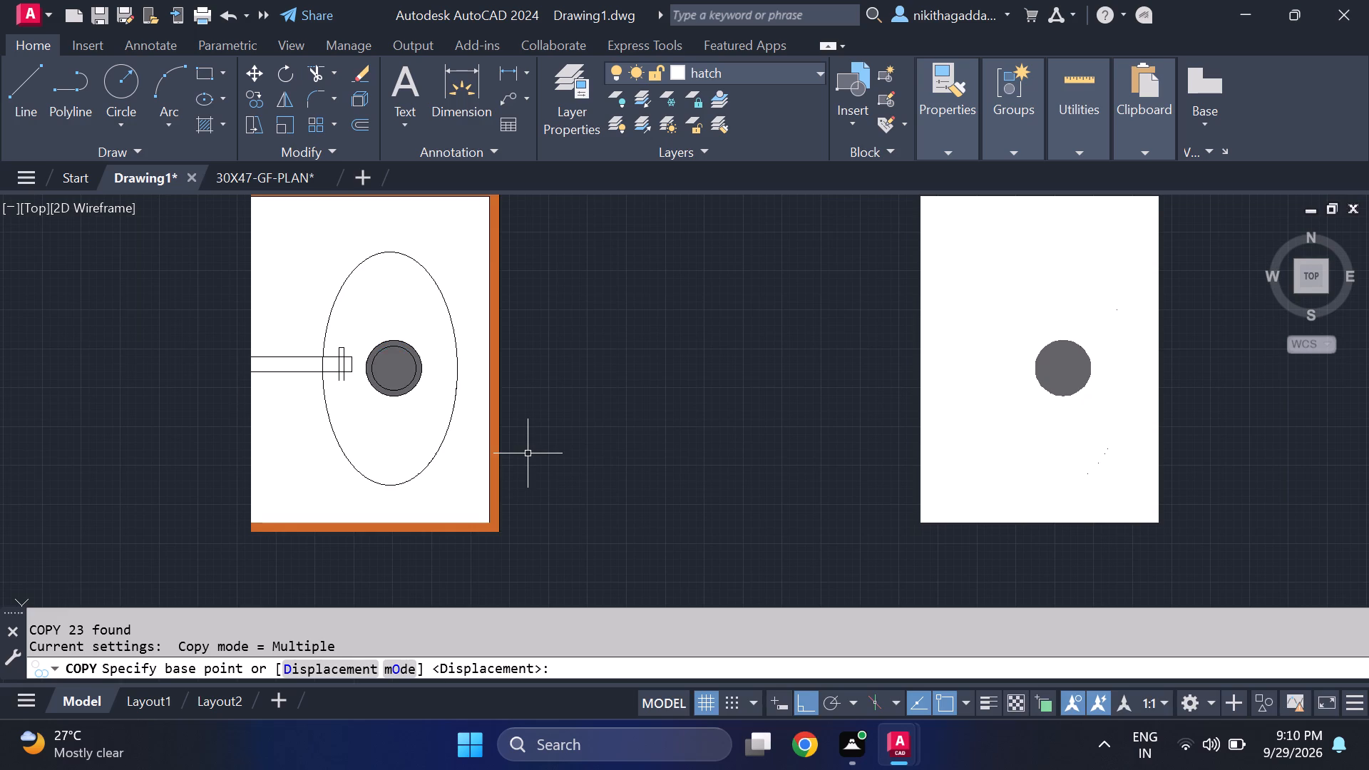
Copy the whole framed washbasin by its north-west corner onto the west wall's inner face in the room north of the kitchen, Ortho off.
click(548, 474)
click(187, 573)
middle_drag(452, 456, 500, 553)
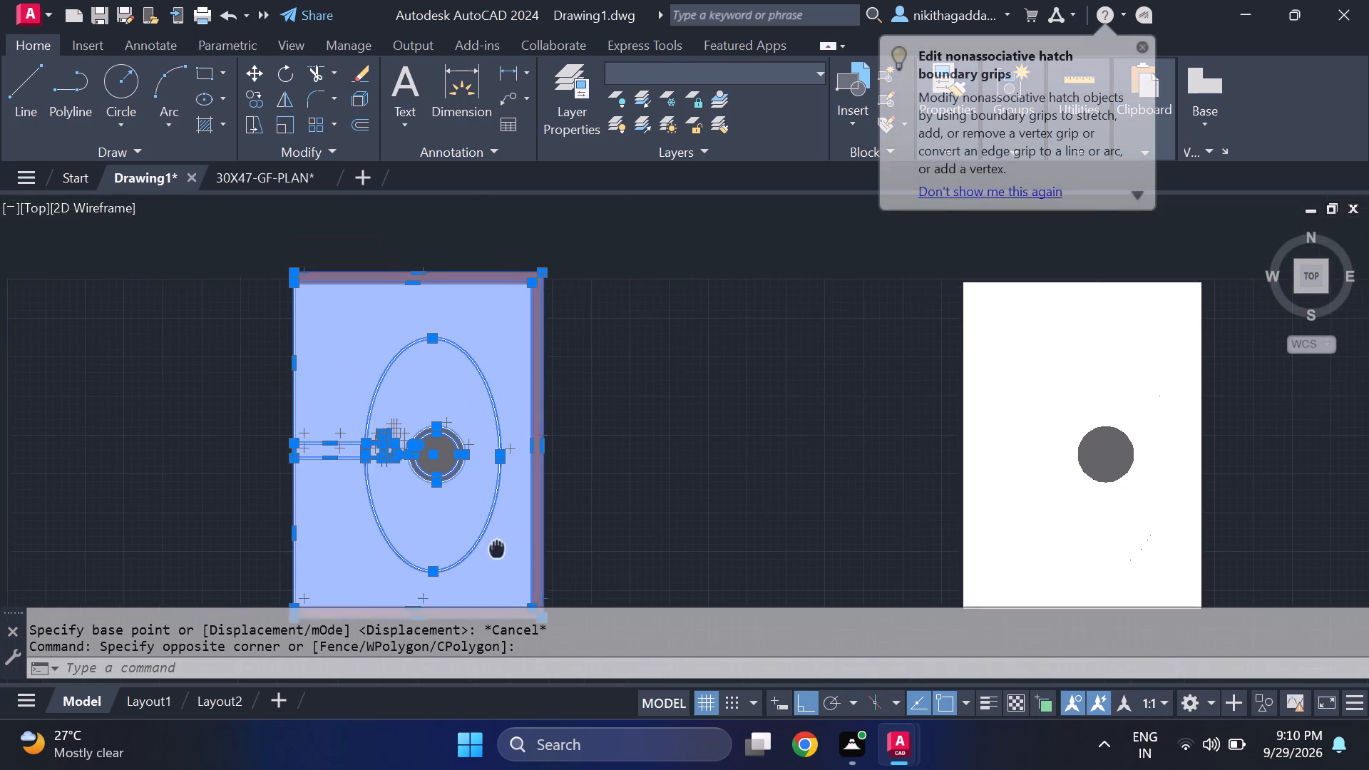
middle_drag(500, 553, 503, 556)
drag(636, 240, 627, 240)
click(209, 523)
scroll(501, 525, down, 3)
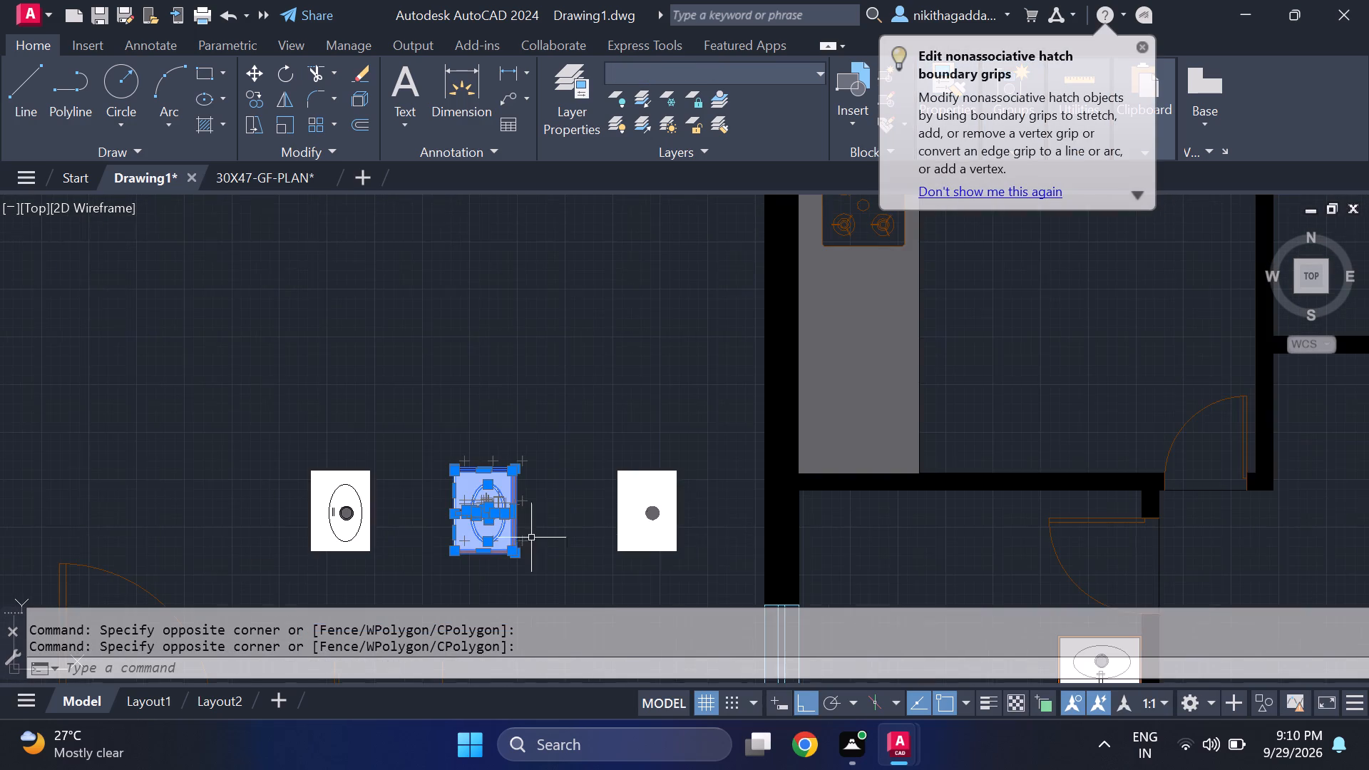
text(co)
key(Return)
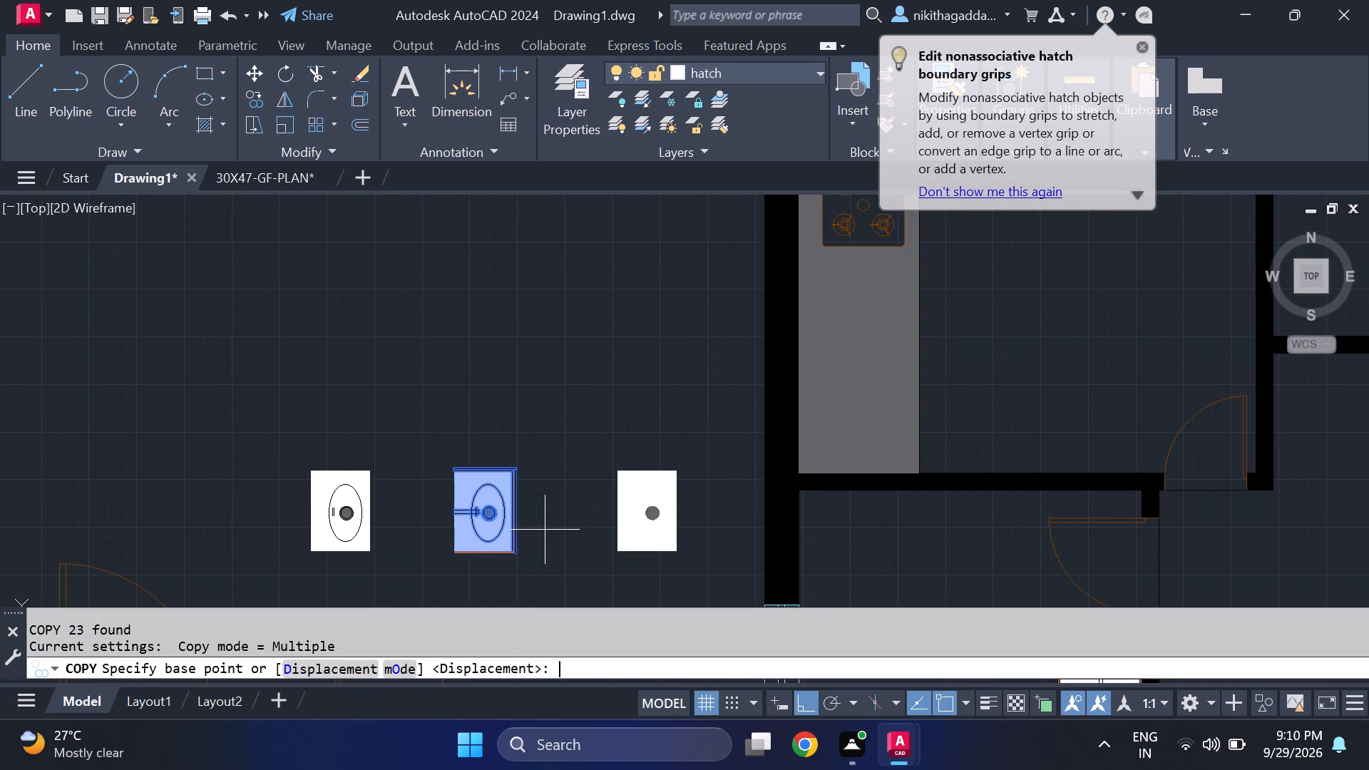
scroll(471, 543, up, 3)
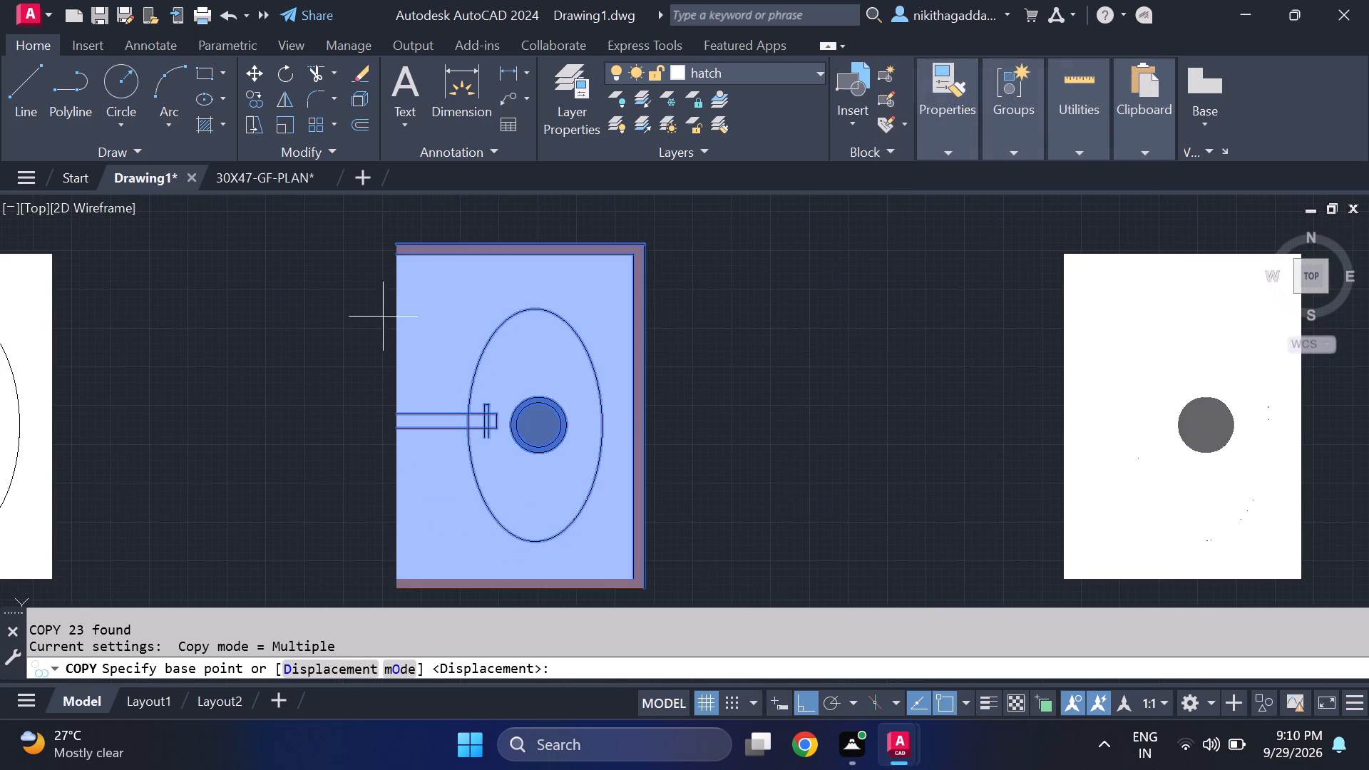
click(397, 240)
scroll(544, 287, down, 3)
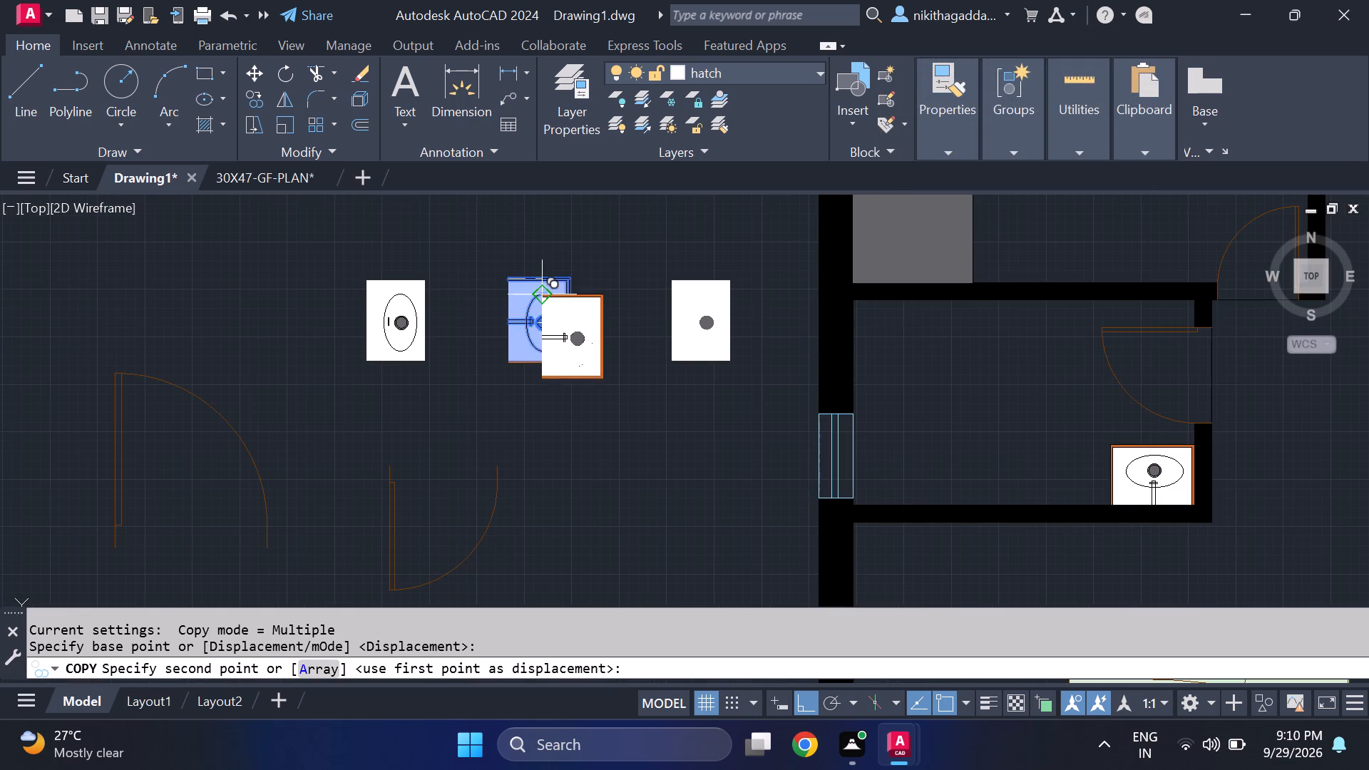
key(F8)
middle_drag(655, 376, 639, 427)
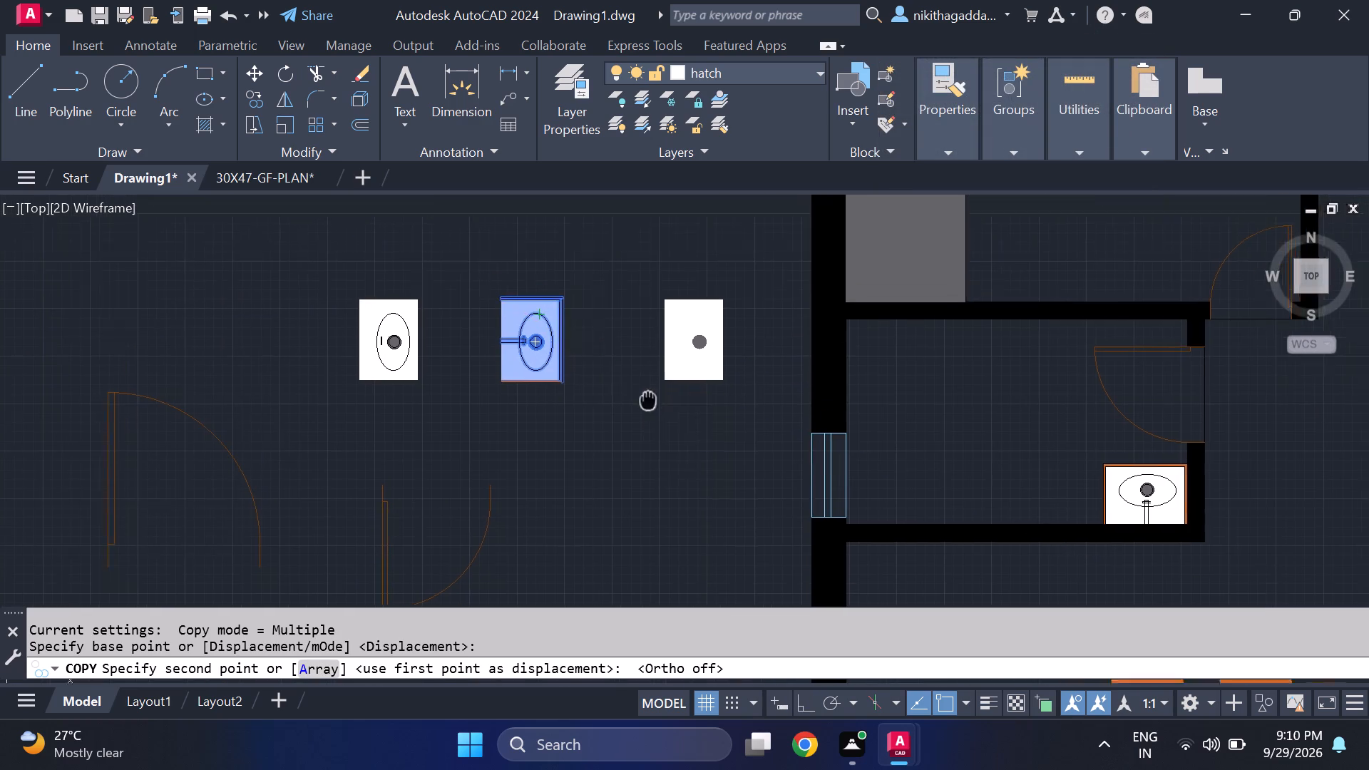
middle_drag(639, 427, 572, 589)
middle_drag(668, 274, 548, 619)
middle_drag(578, 389, 554, 597)
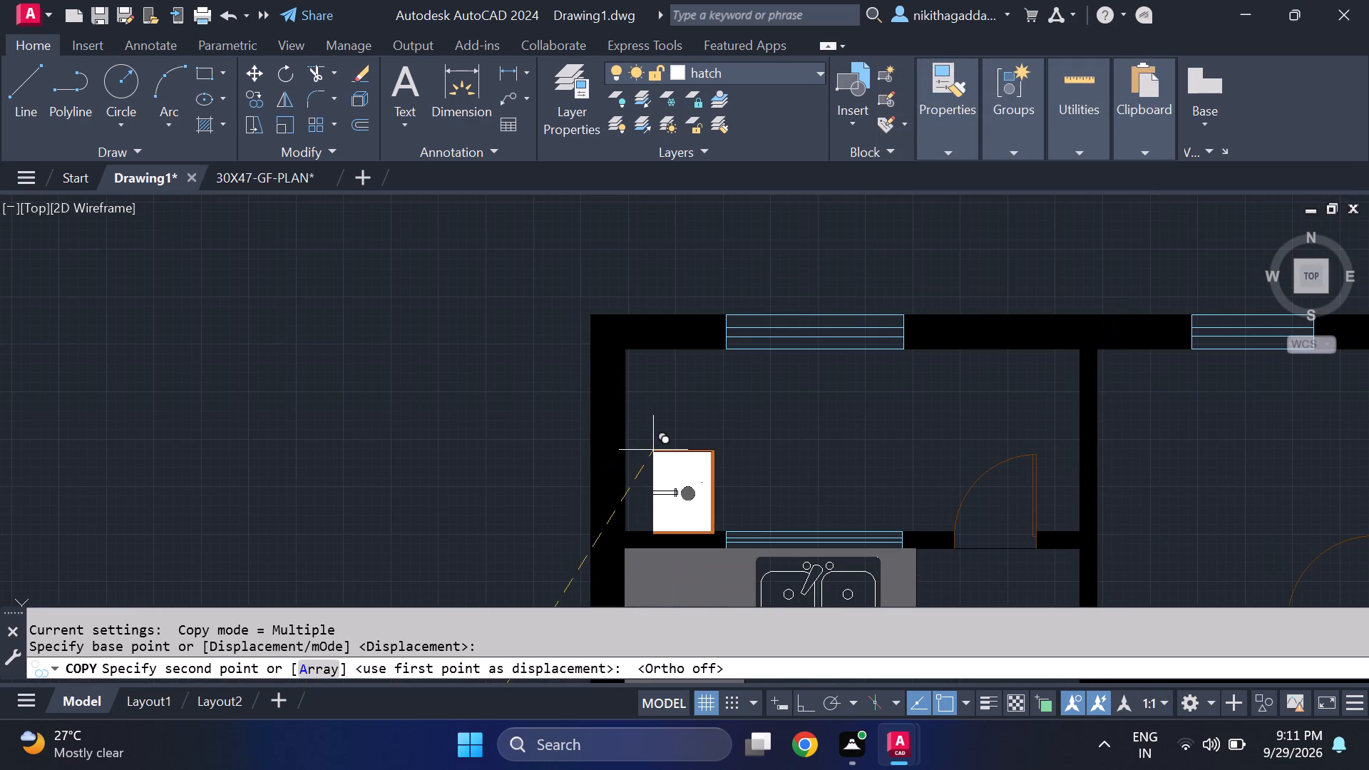
scroll(638, 448, up, 2)
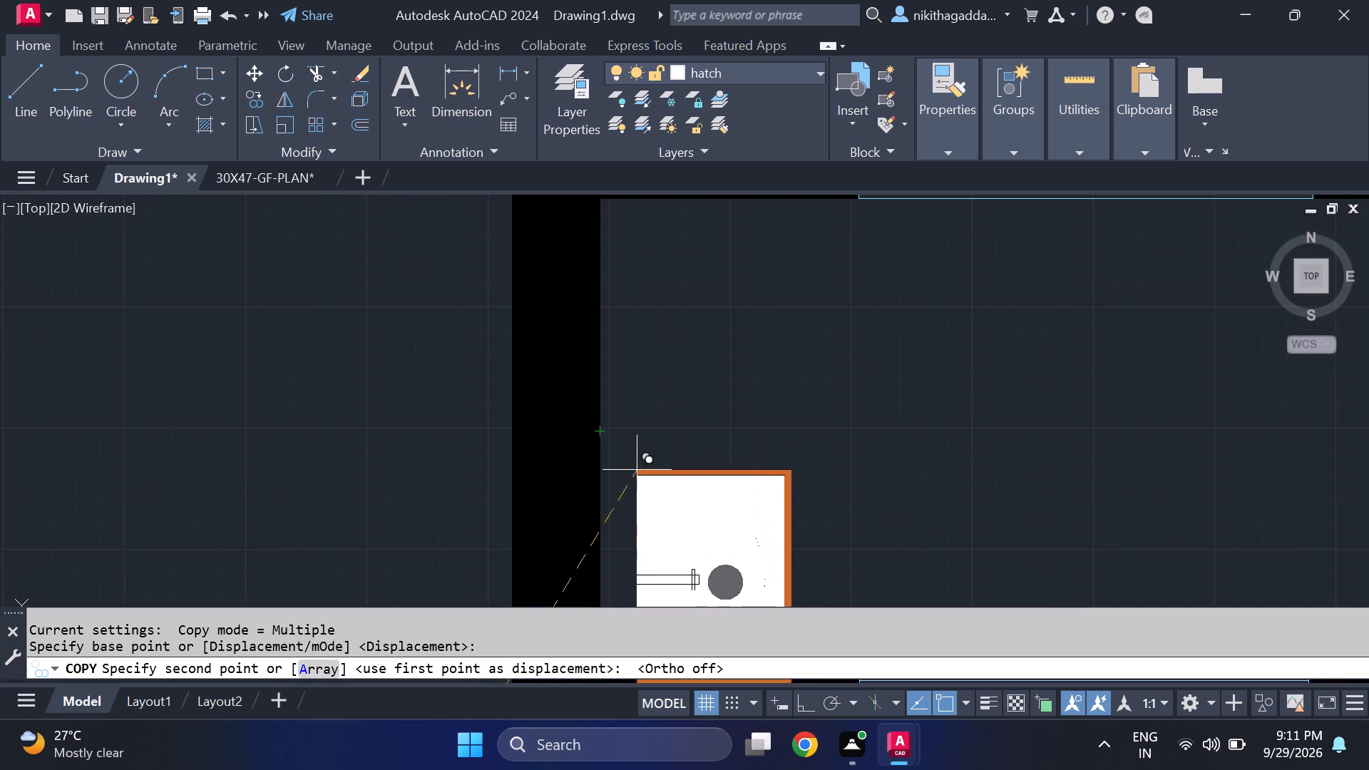
middle_drag(637, 471, 632, 247)
middle_drag(622, 222, 626, 311)
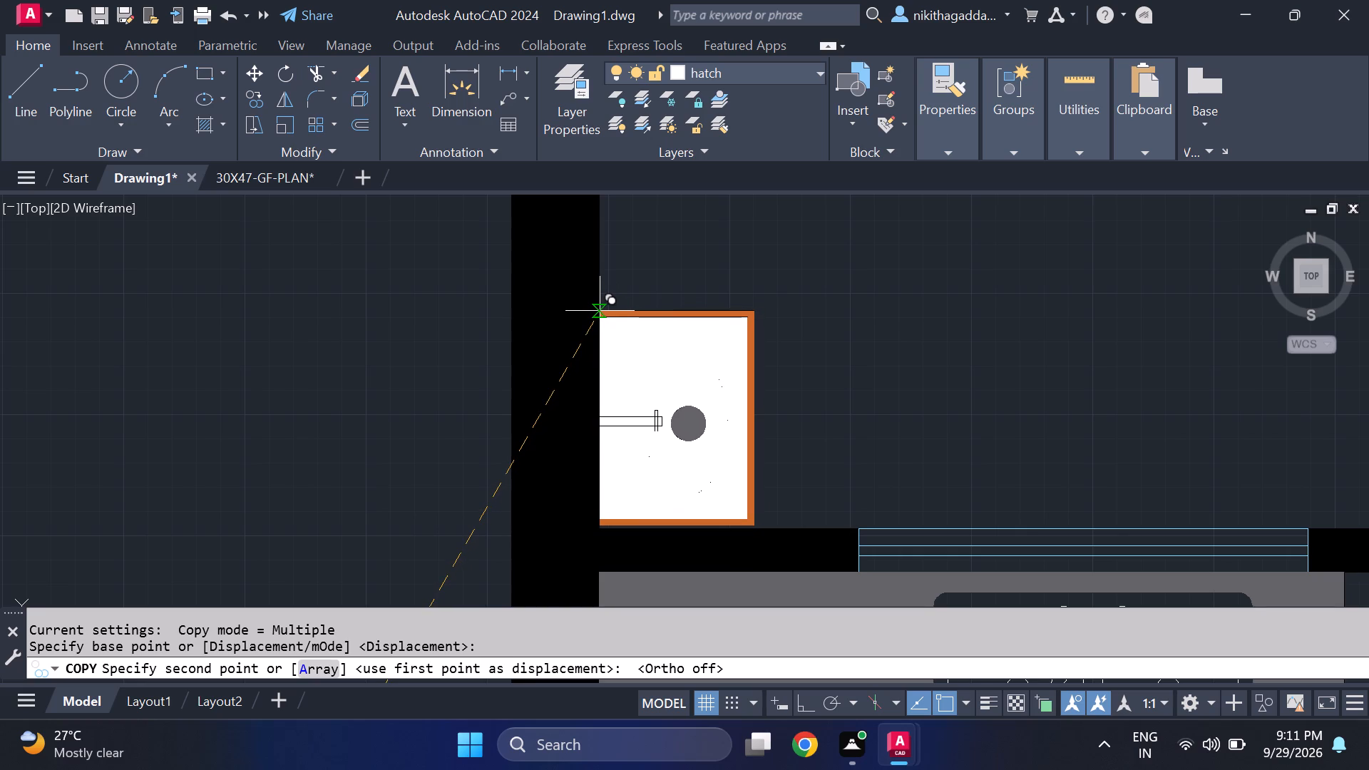
click(600, 311)
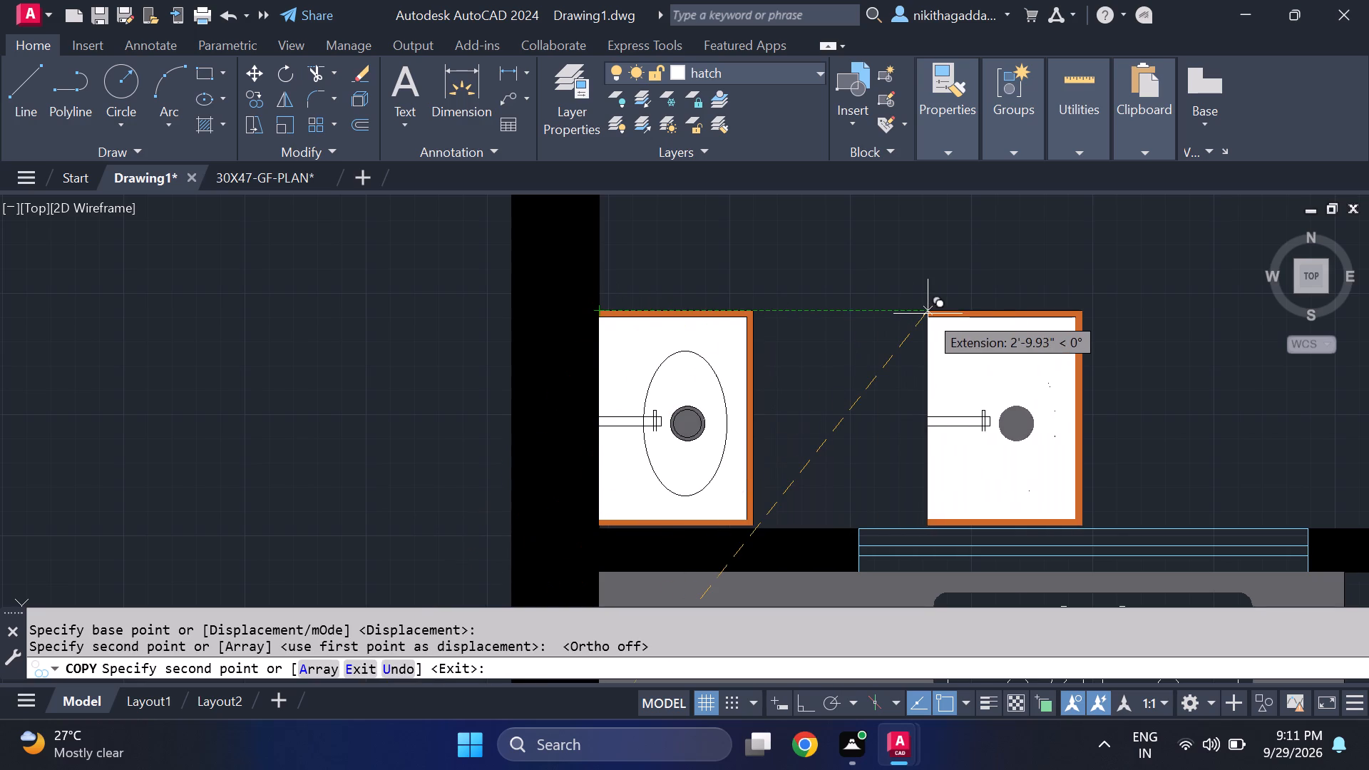
Delete the brown frame hatch from the middle washbasin copy in the empty area west of the house.
key(Escape)
scroll(889, 336, down, 4)
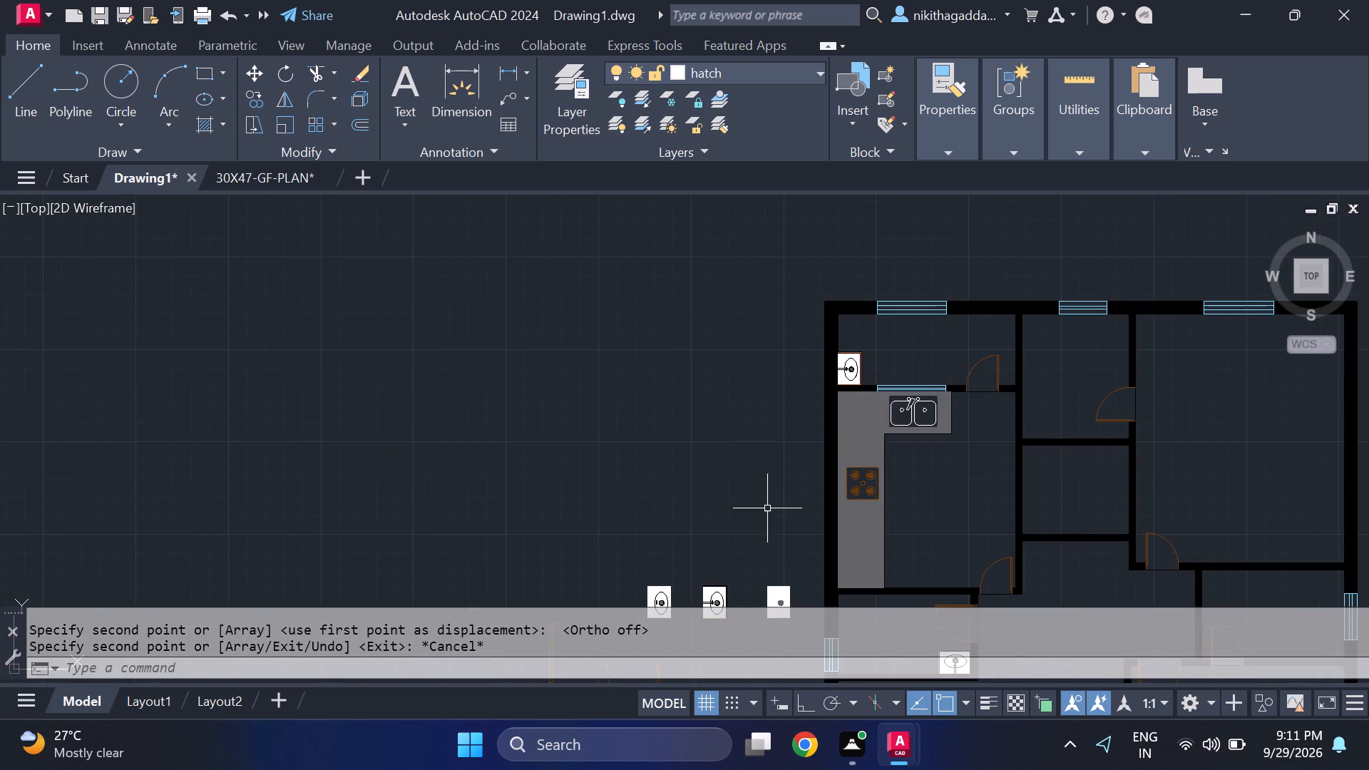
middle_drag(771, 513, 745, 359)
scroll(715, 442, down, 2)
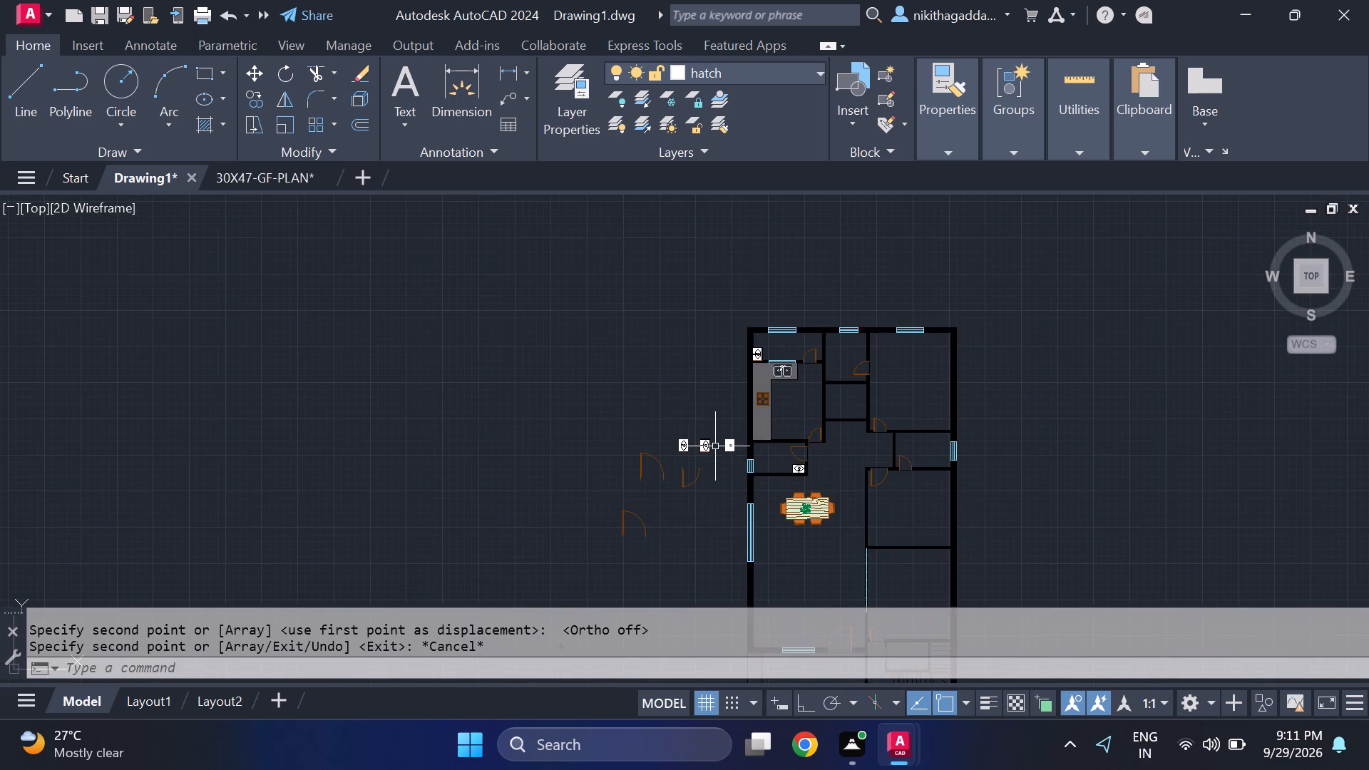
scroll(715, 446, up, 5)
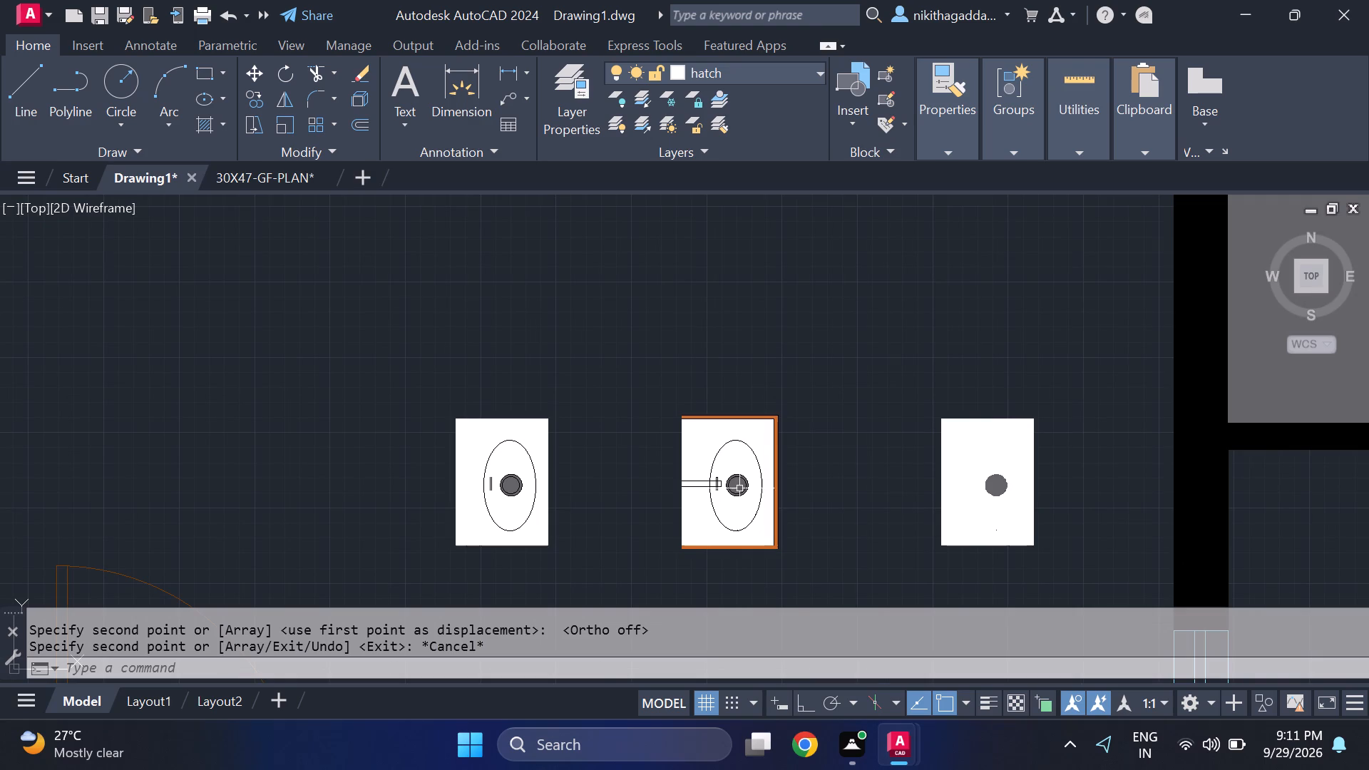
scroll(746, 441, up, 3)
click(742, 355)
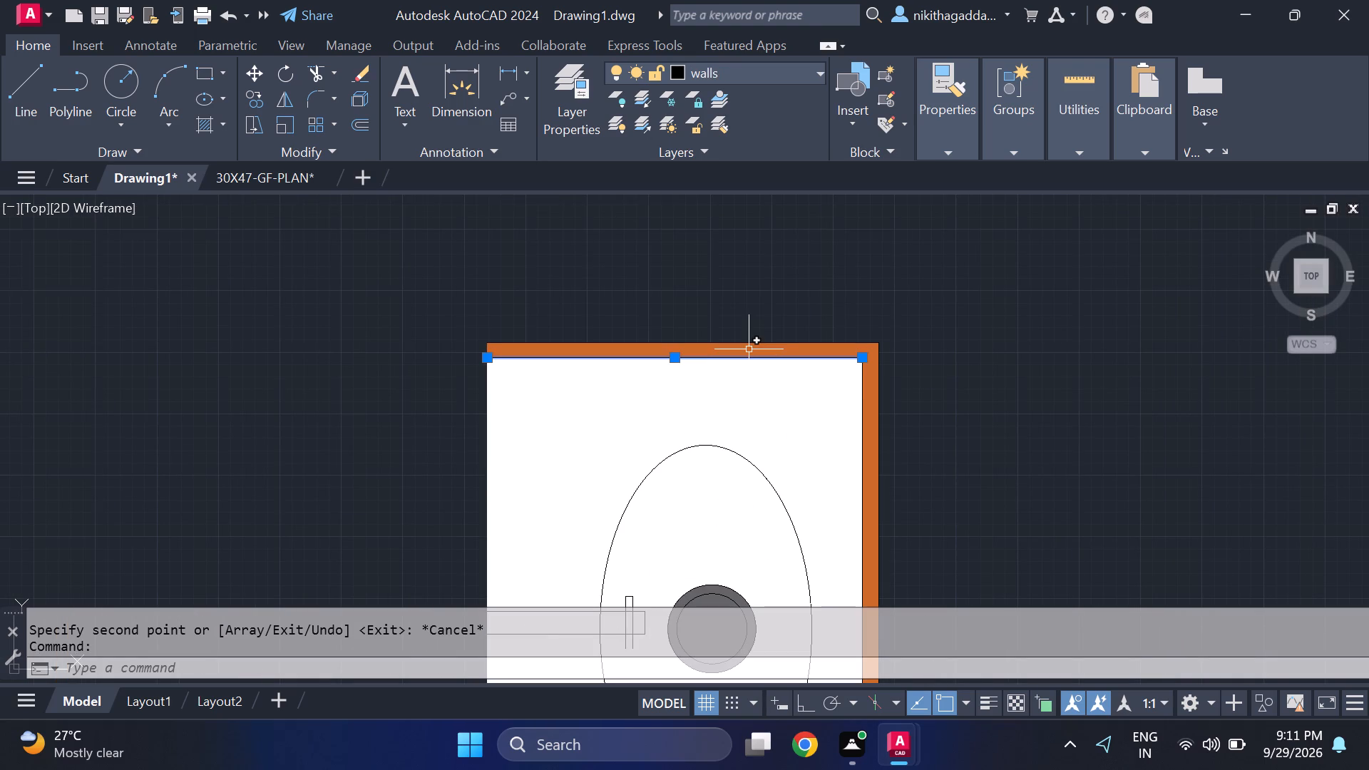
key(Escape)
scroll(749, 348, up, 1)
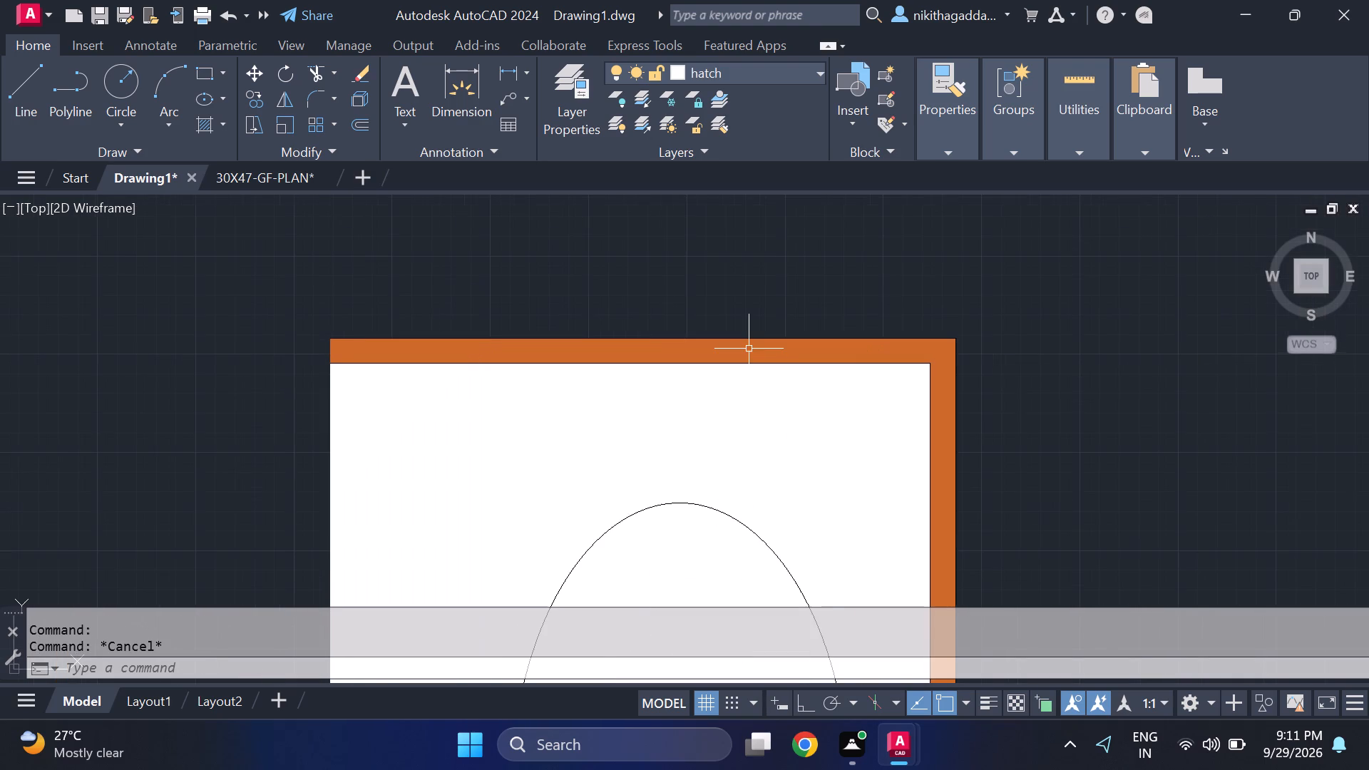
click(749, 349)
key(Delete)
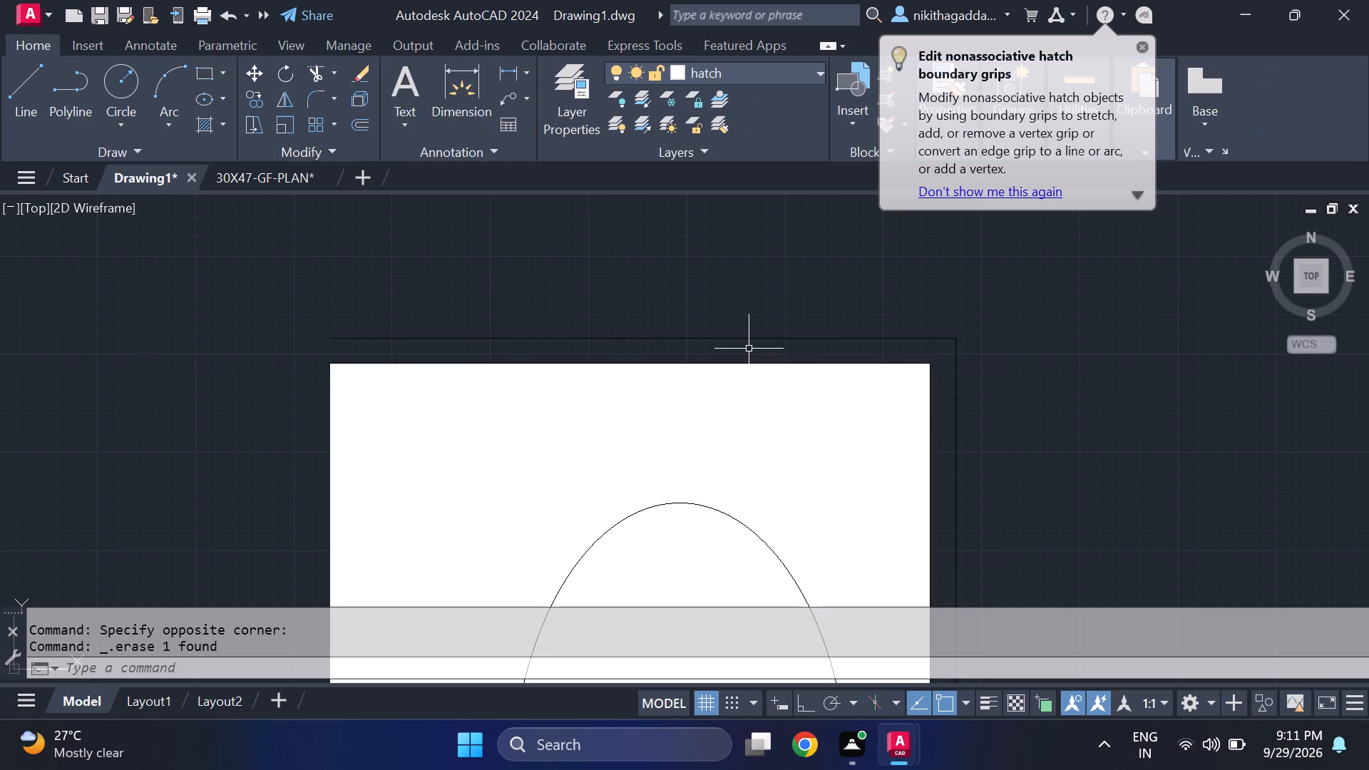
Erase the leftover outer frame lines on the east and north sides of the middle washbasin copy.
scroll(754, 349, down, 6)
scroll(780, 459, up, 3)
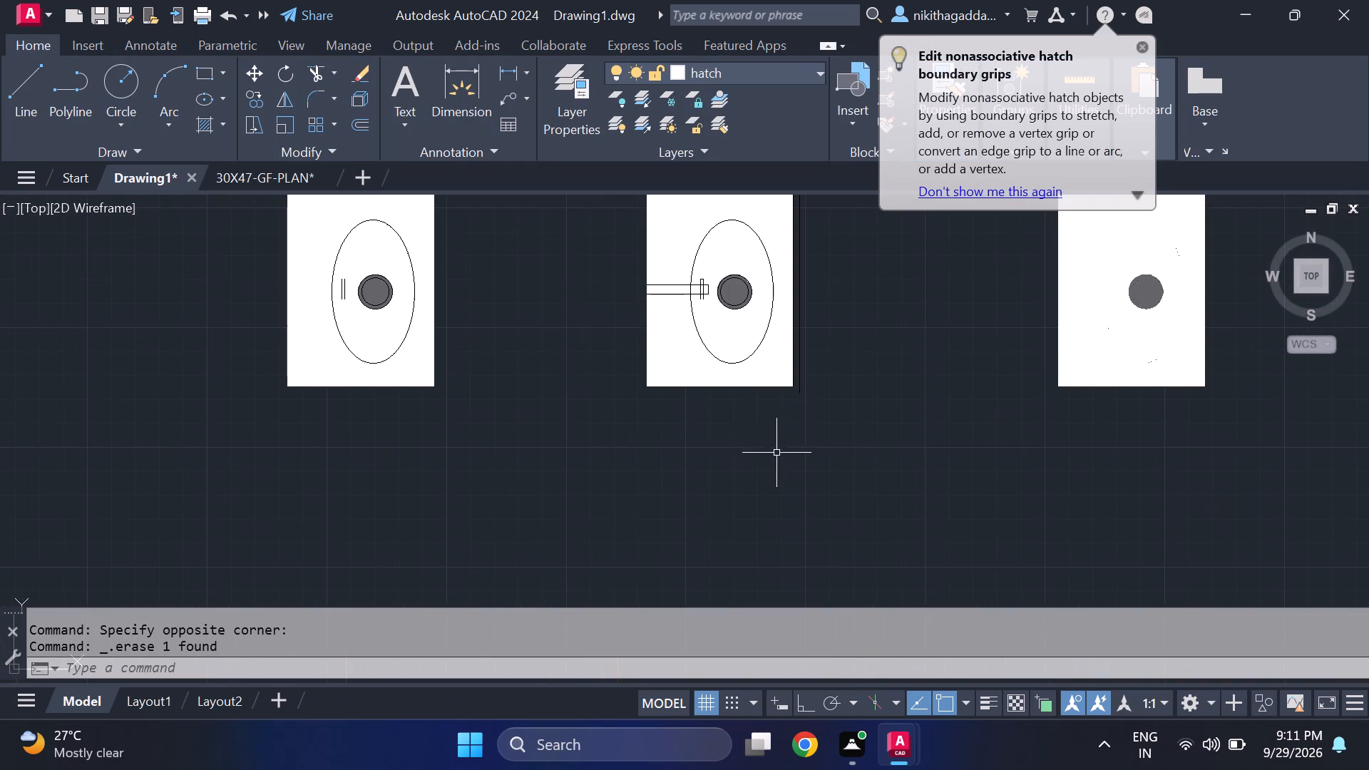
scroll(742, 394, up, 1)
middle_drag(742, 394, 746, 441)
scroll(746, 441, up, 3)
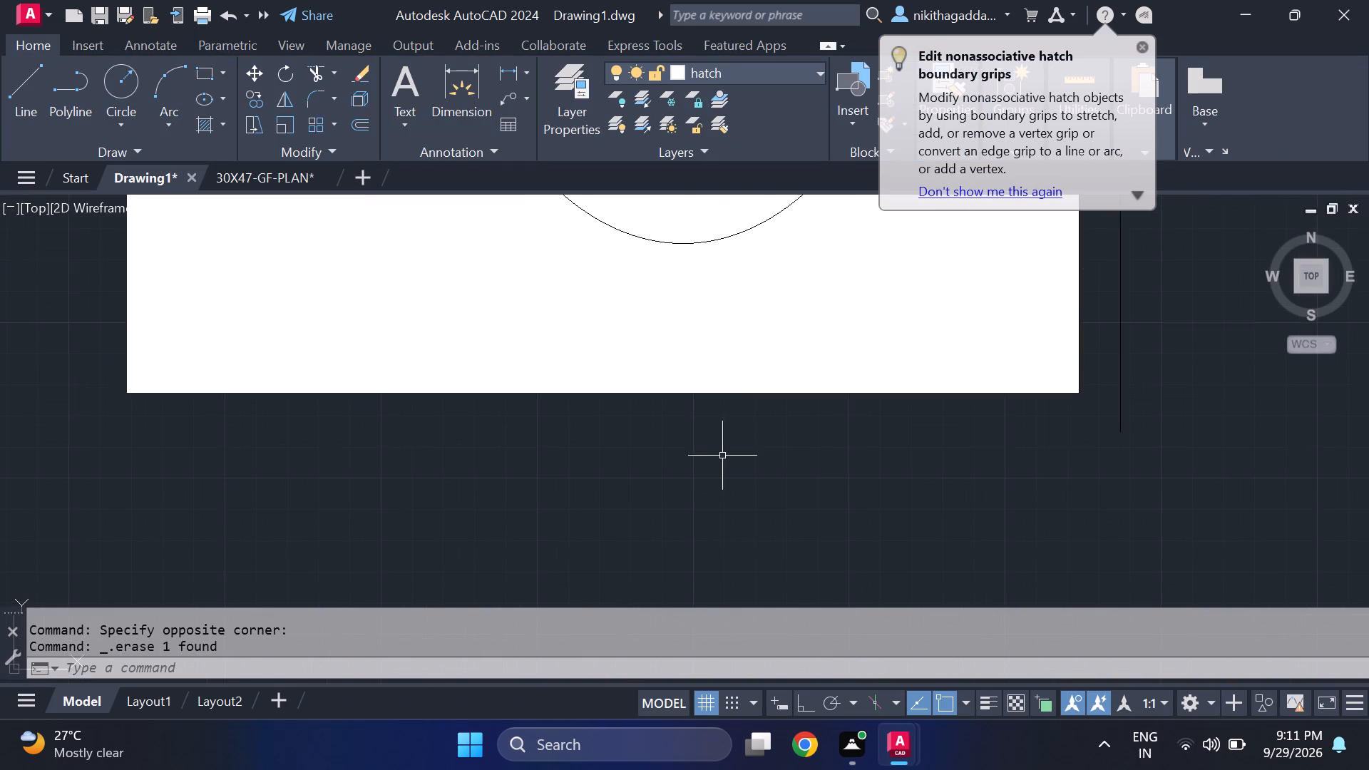
click(1122, 401)
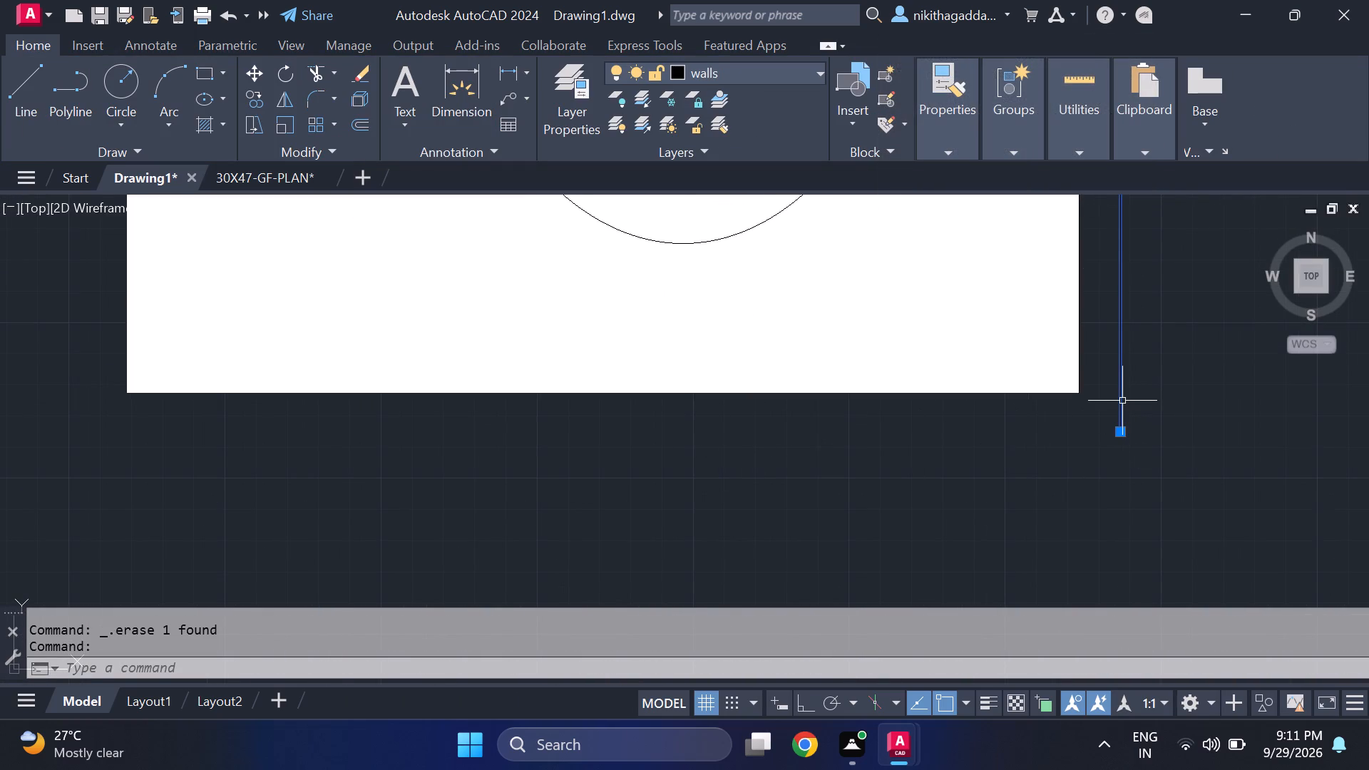
key(Delete)
scroll(1078, 429, down, 5)
middle_drag(1000, 349, 981, 446)
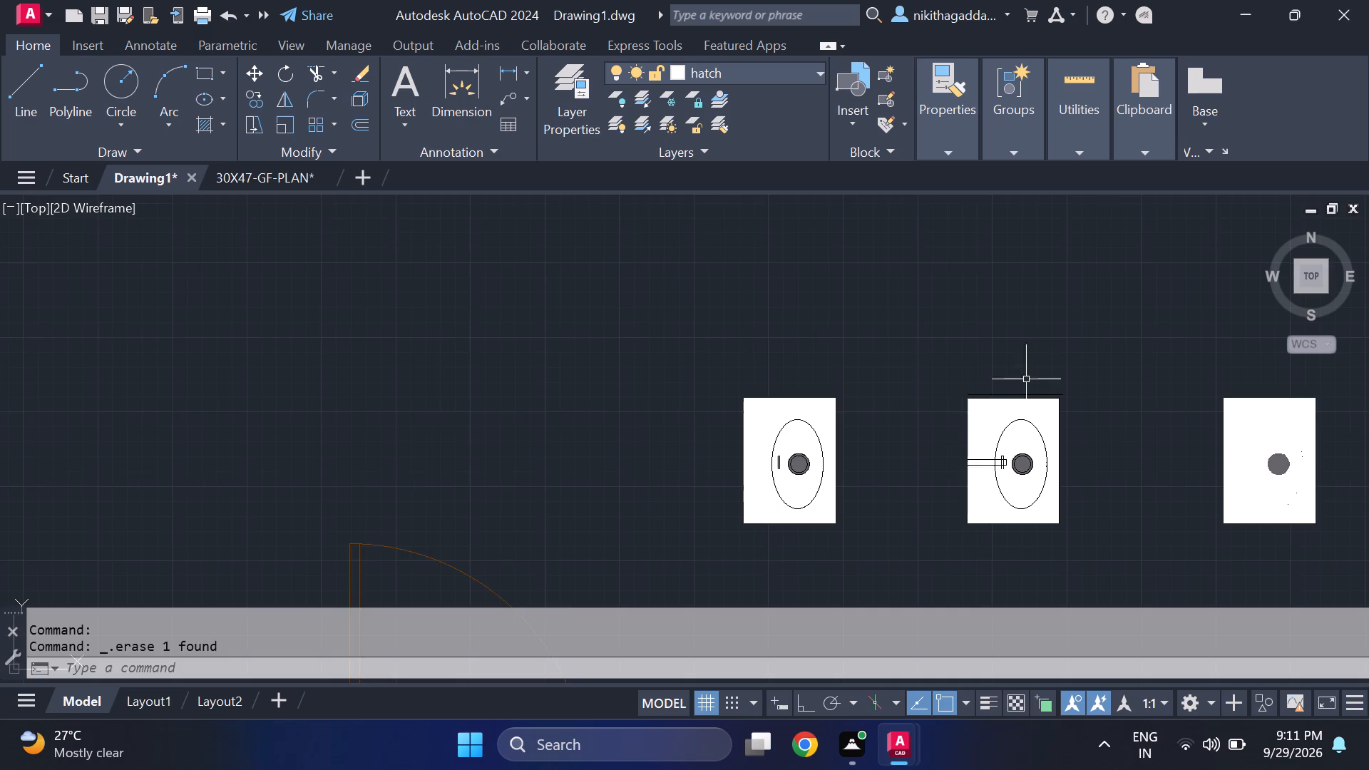
scroll(1030, 366, up, 4)
click(962, 548)
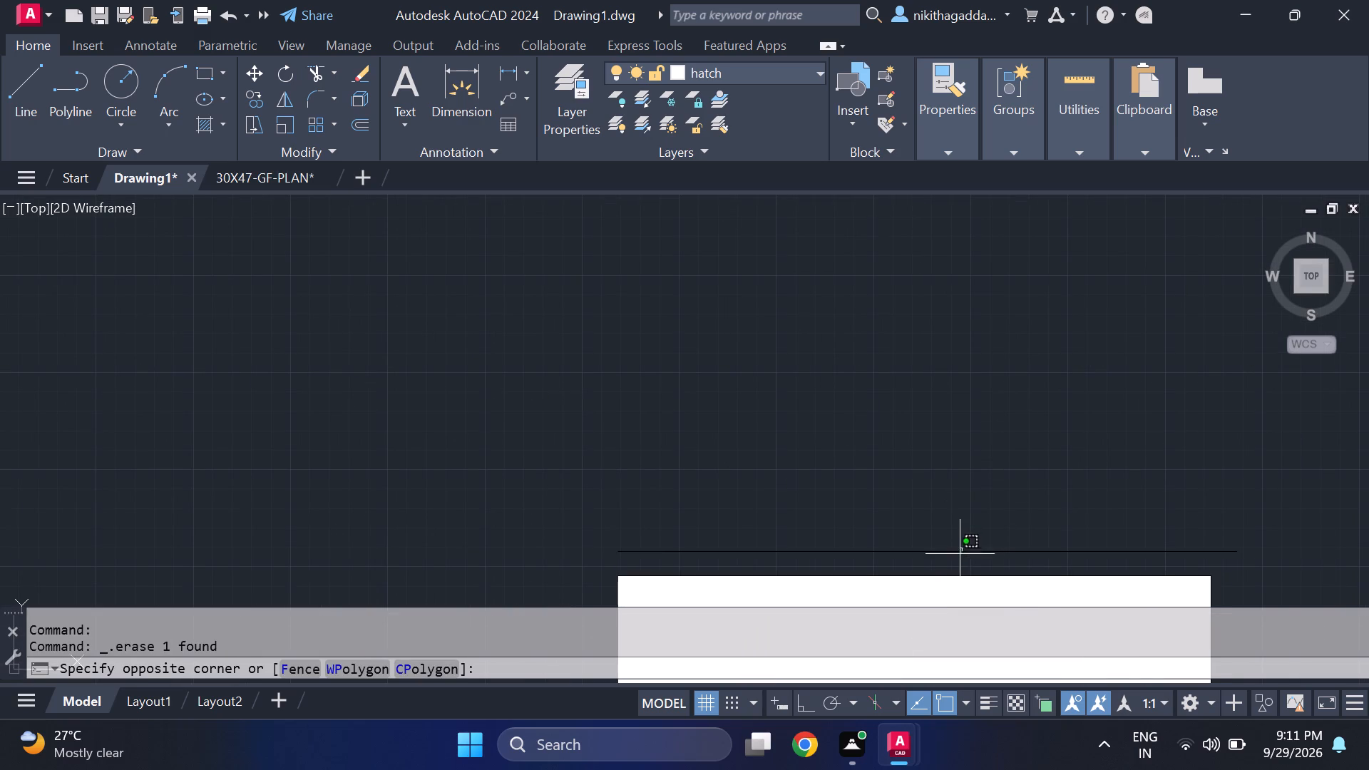
click(960, 553)
key(Delete)
Rotate the now unframed middle washbasin copy to 270° about the west end of its tap pipe.
scroll(950, 546, down, 5)
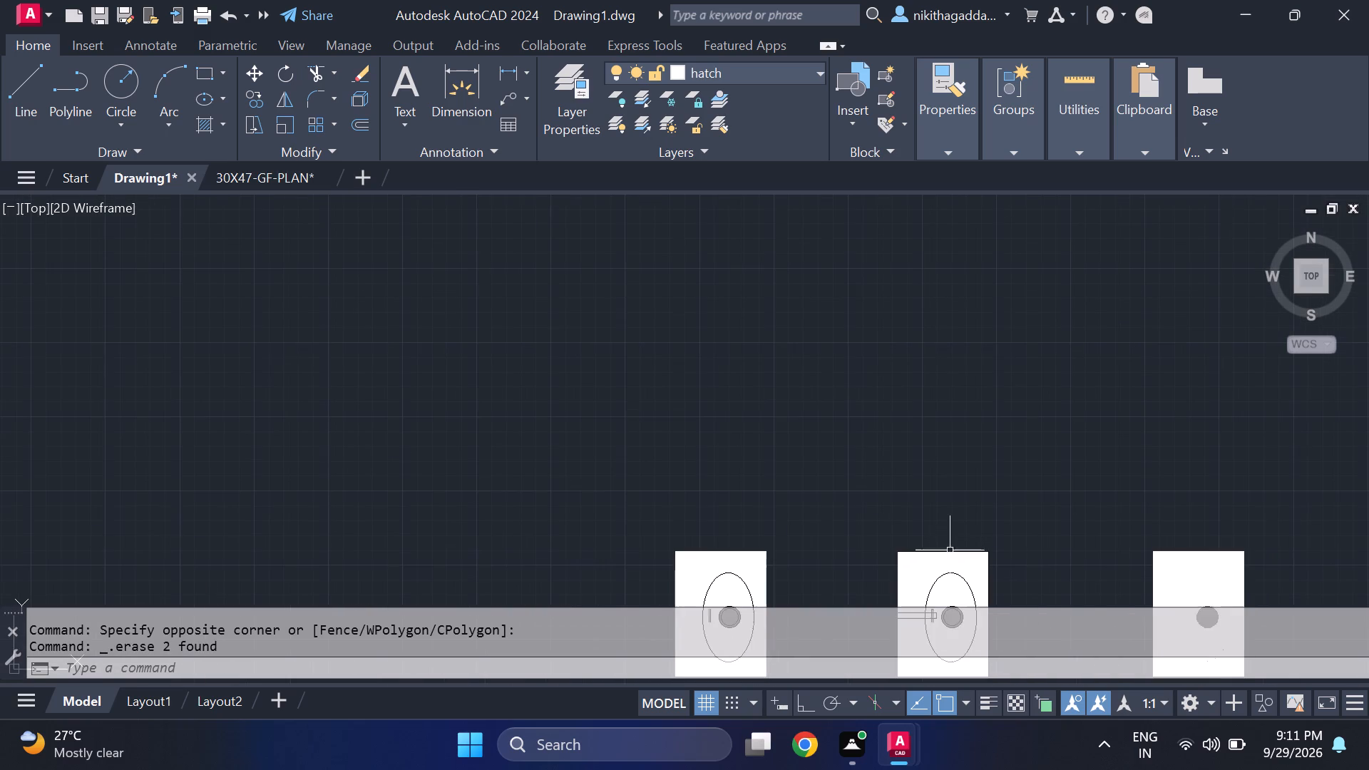
middle_drag(965, 642, 920, 496)
scroll(757, 451, down, 3)
scroll(840, 529, up, 3)
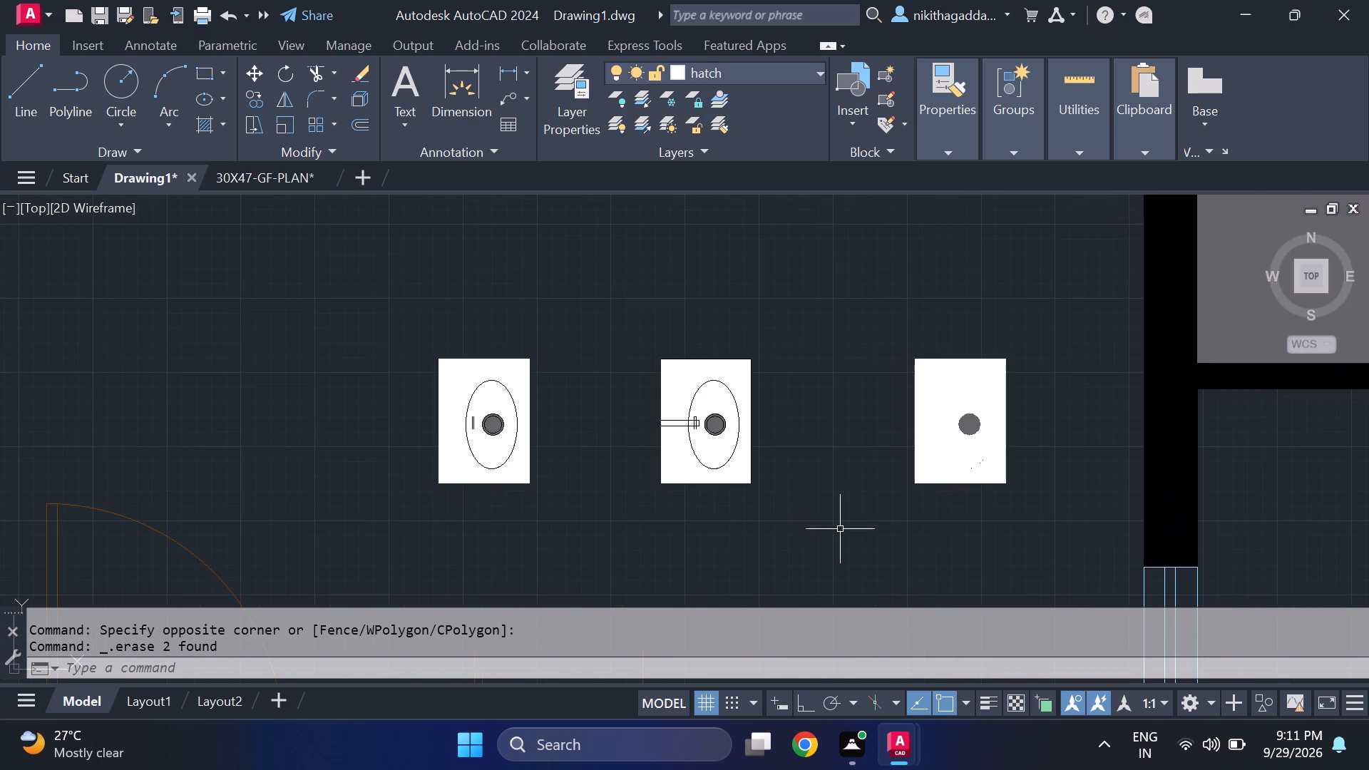
click(750, 304)
click(630, 538)
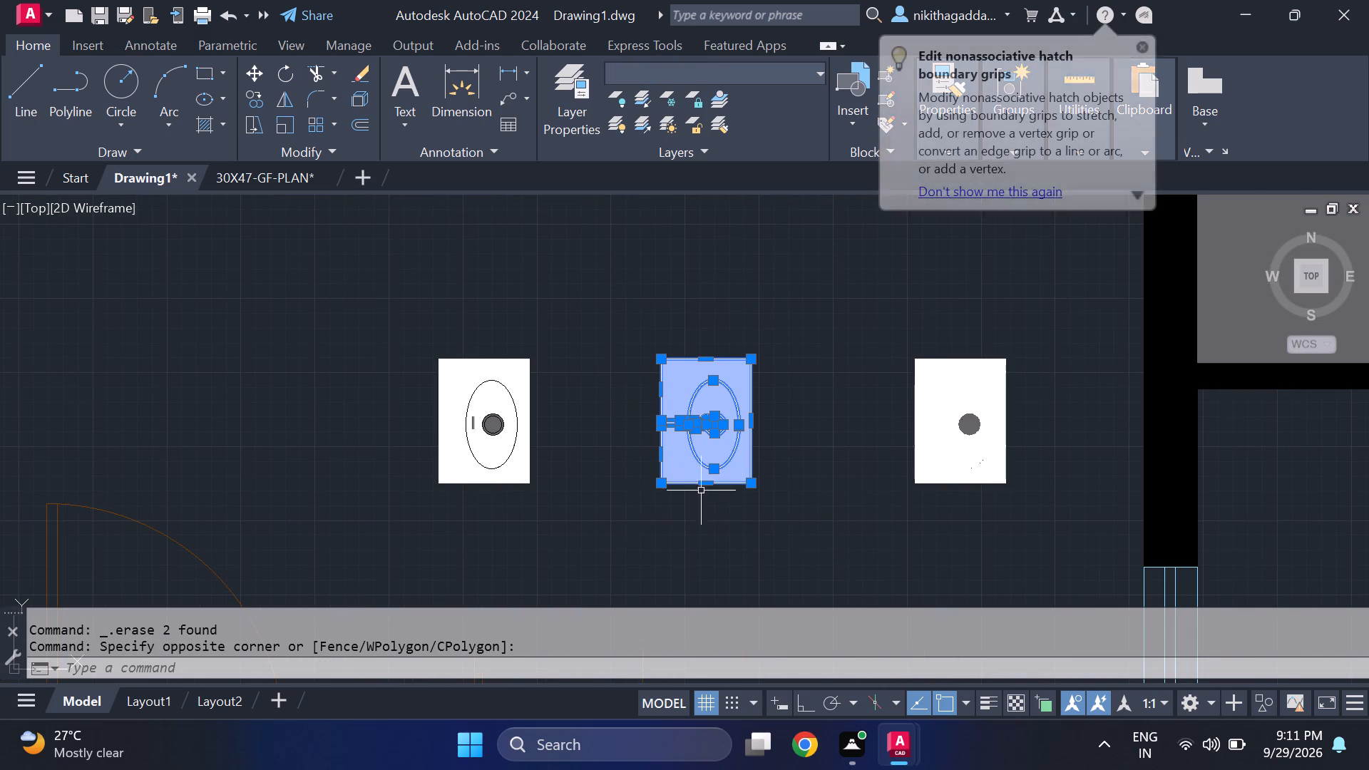
scroll(754, 451, up, 2)
text(ro)
key(Return)
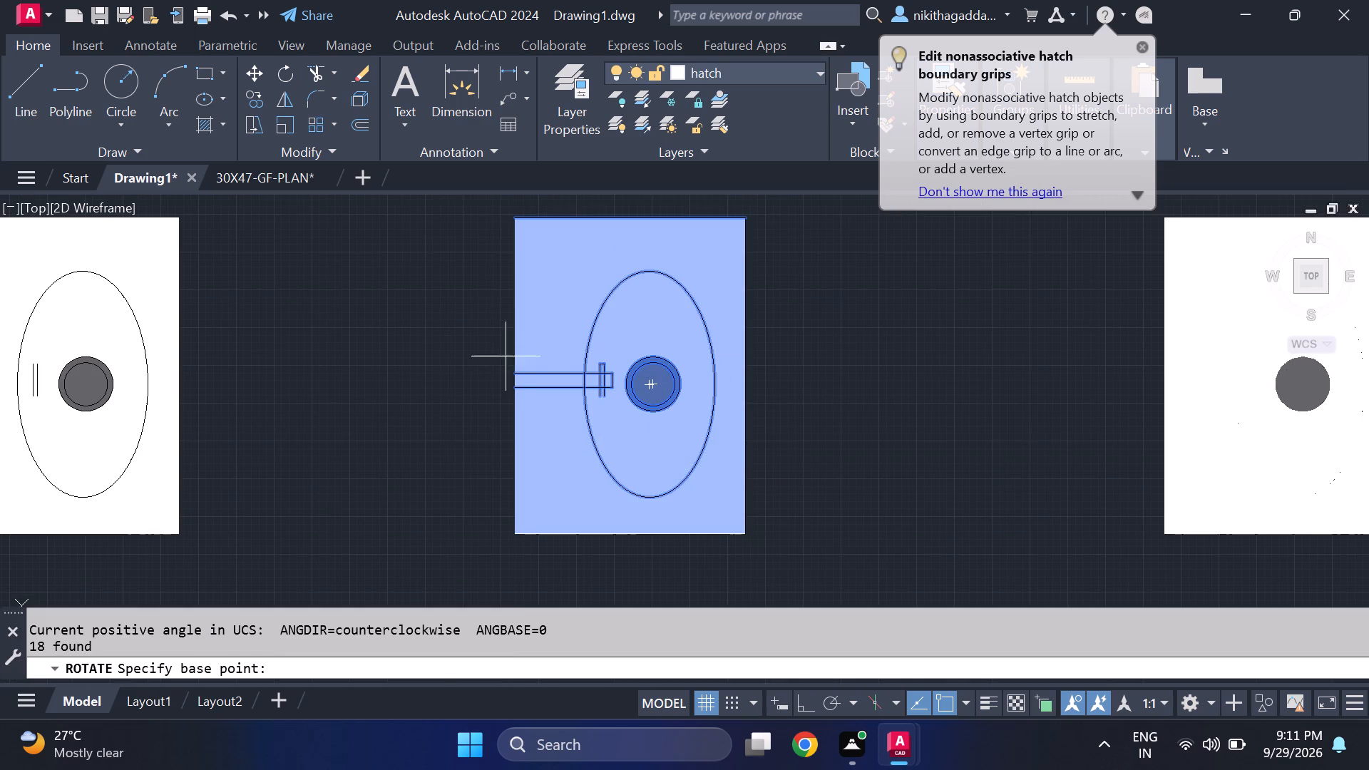
click(514, 371)
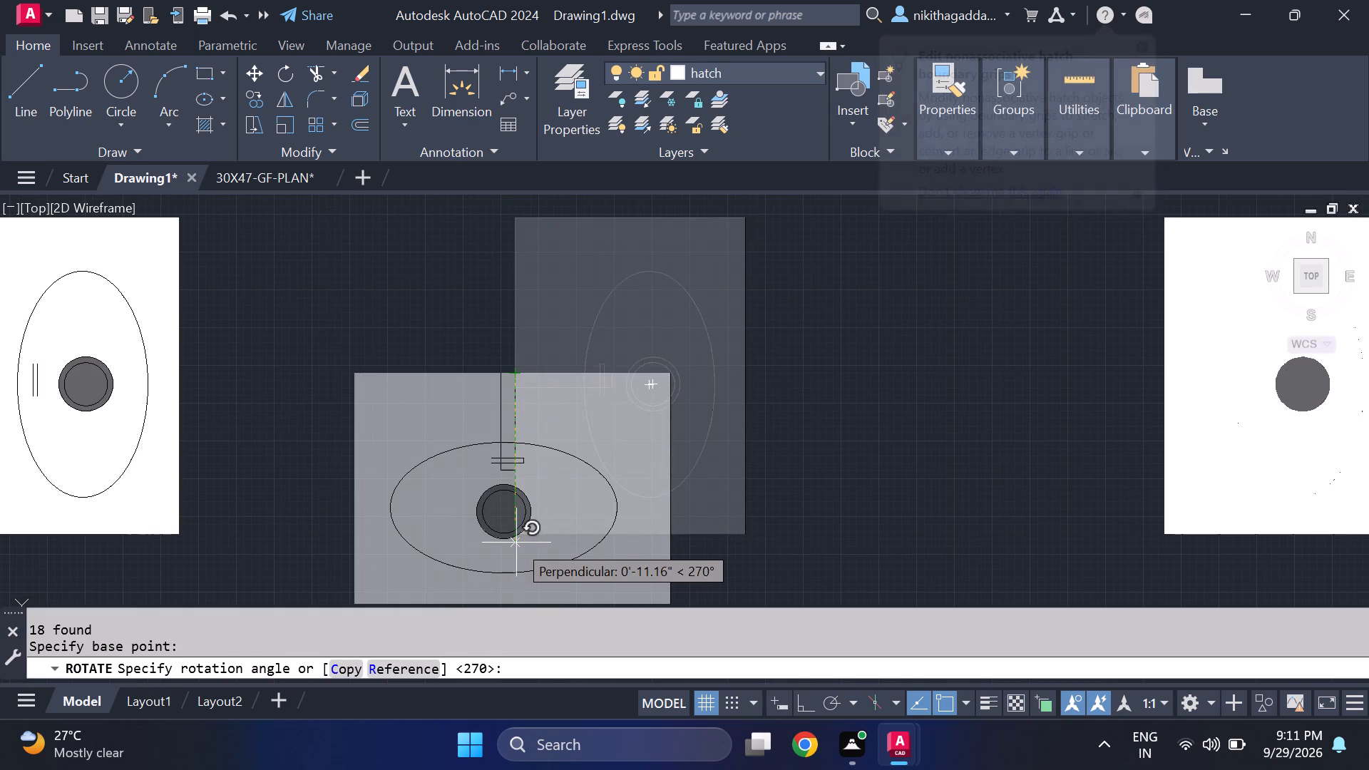
middle_drag(516, 523, 549, 396)
click(552, 521)
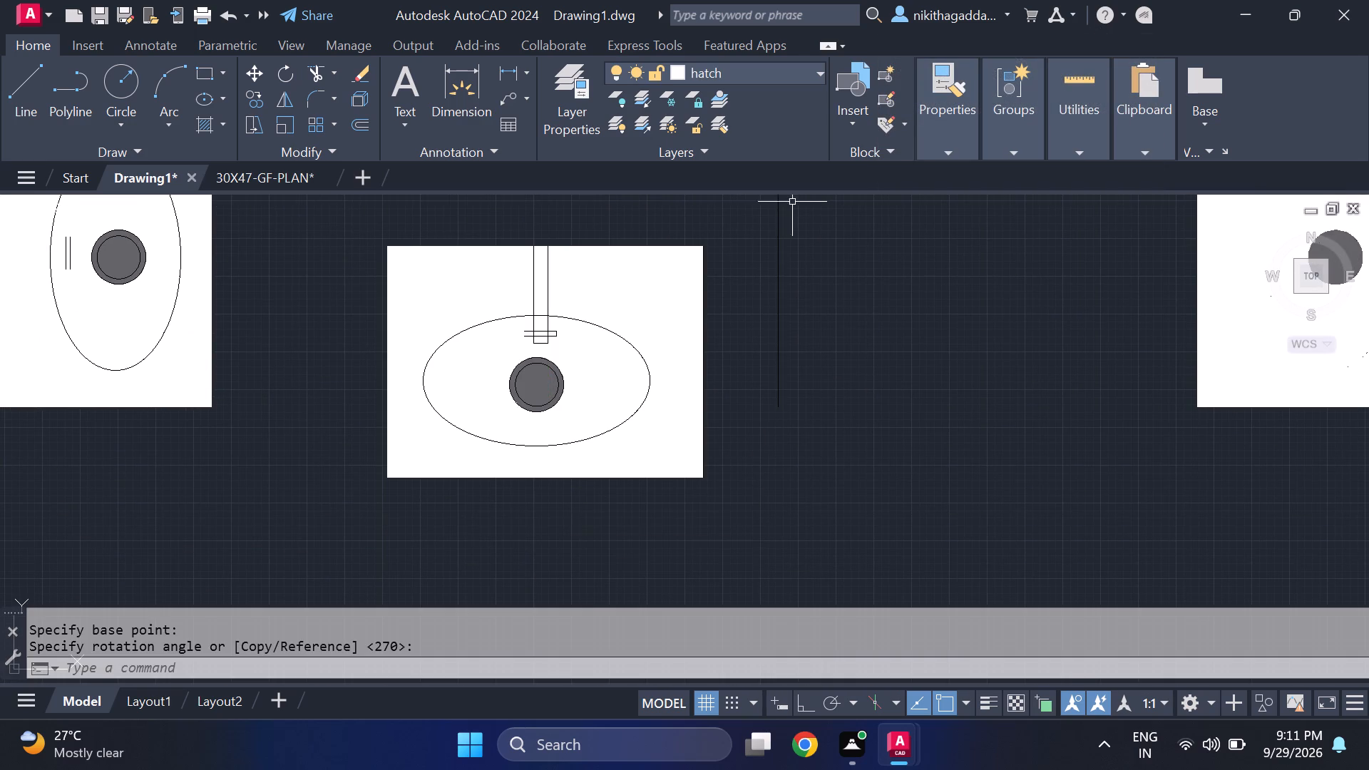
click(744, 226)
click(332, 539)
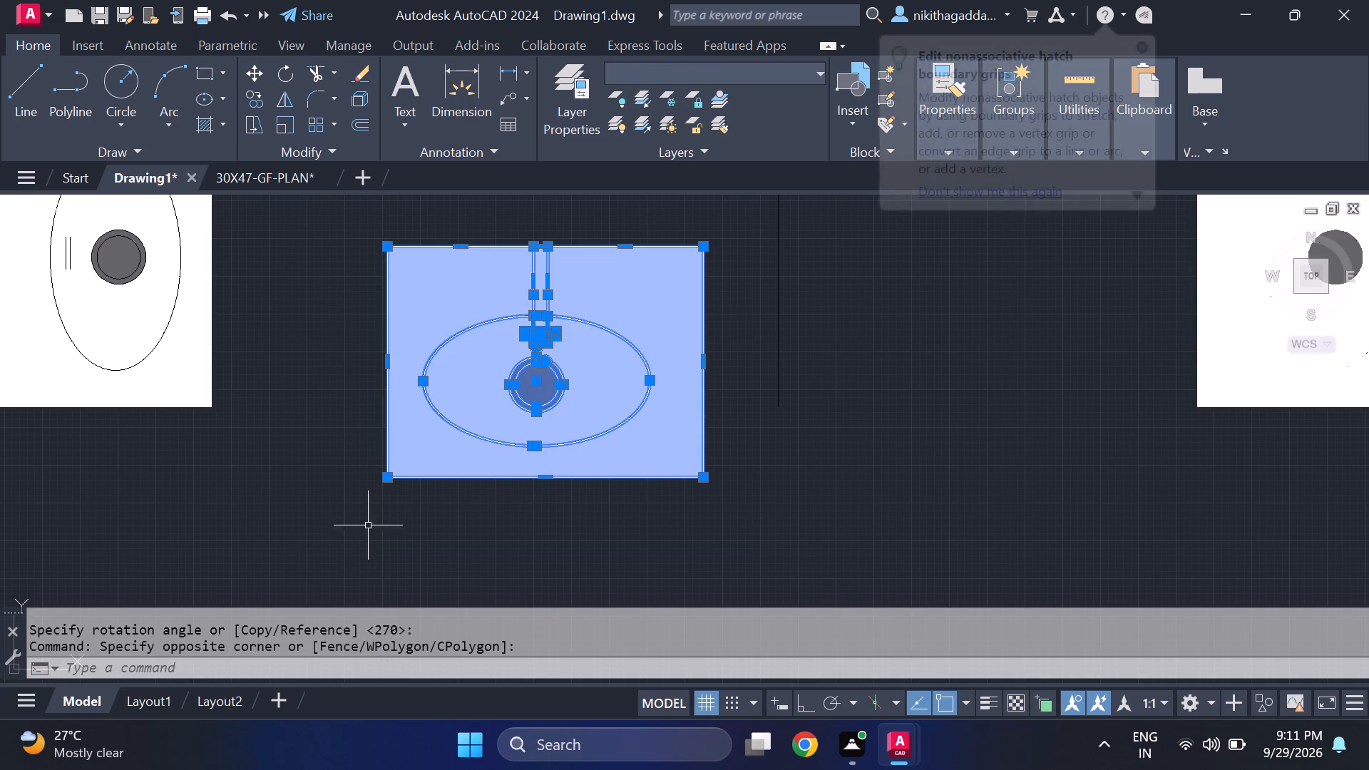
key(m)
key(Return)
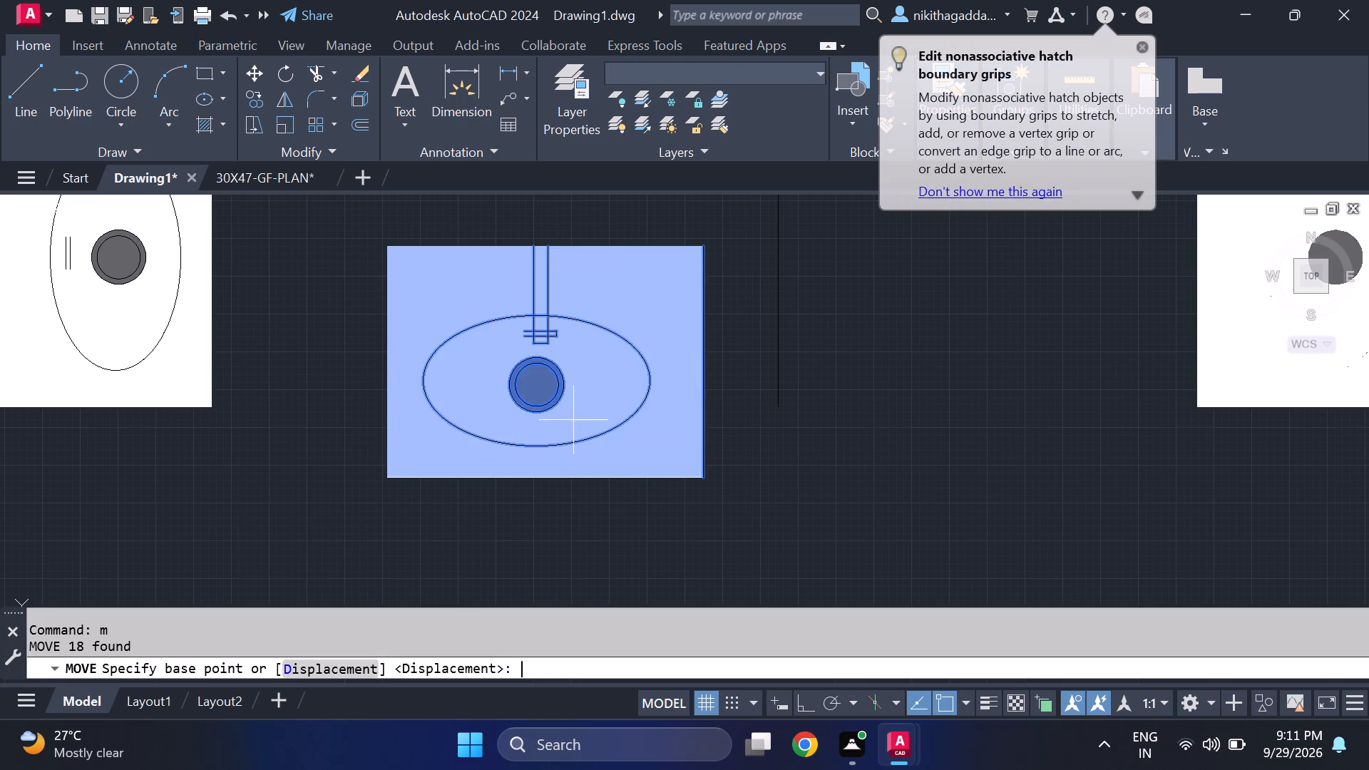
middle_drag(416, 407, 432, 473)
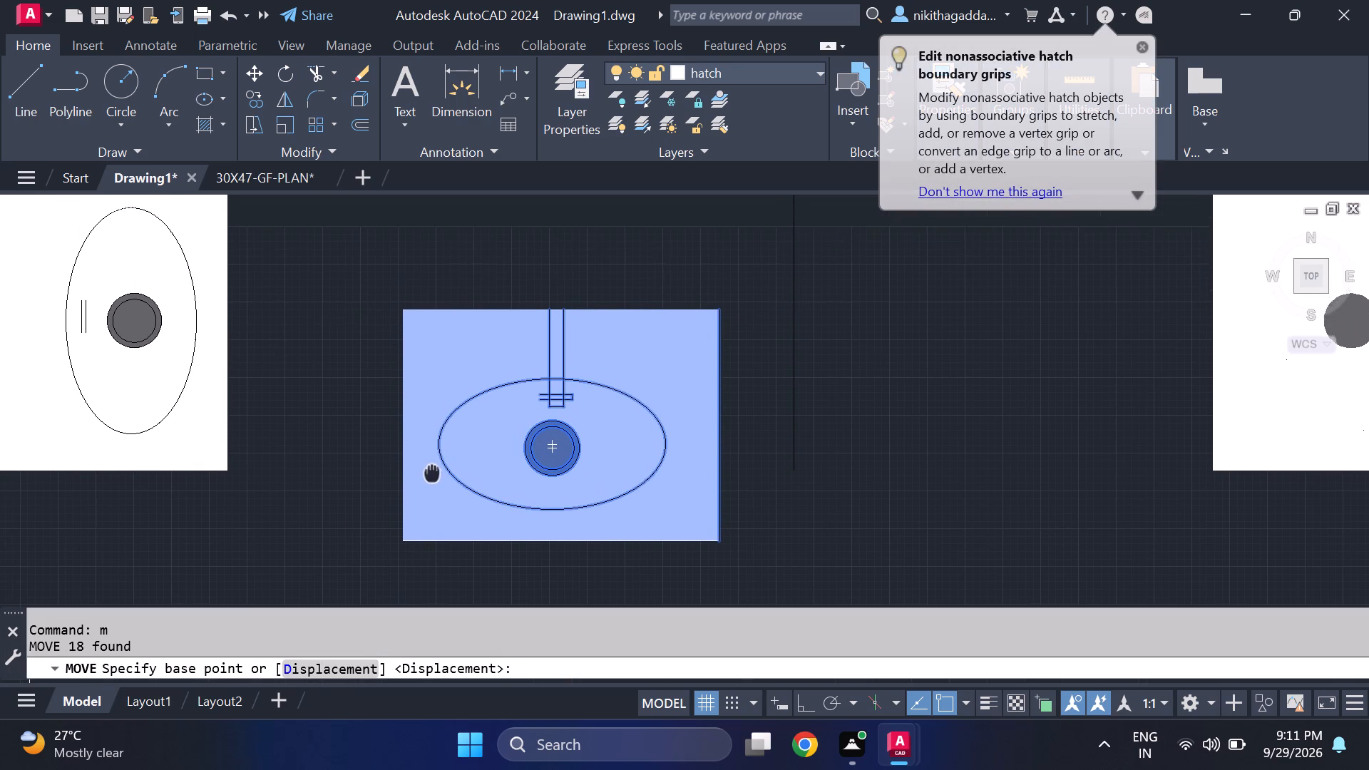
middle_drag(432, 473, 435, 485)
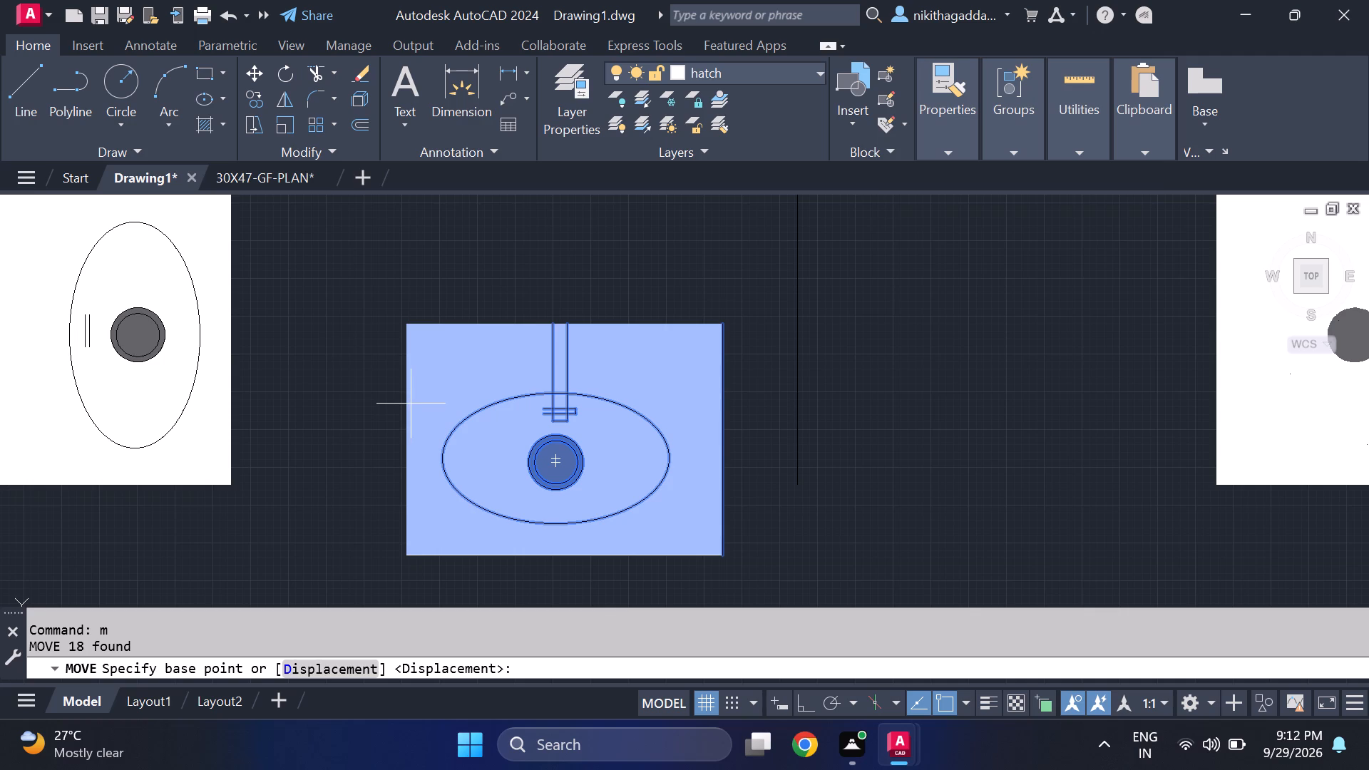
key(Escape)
Copy the rotated unframed washbasin by its drain centre to just below the north wall of the small room with the east-wall window.
text(co)
key(Return)
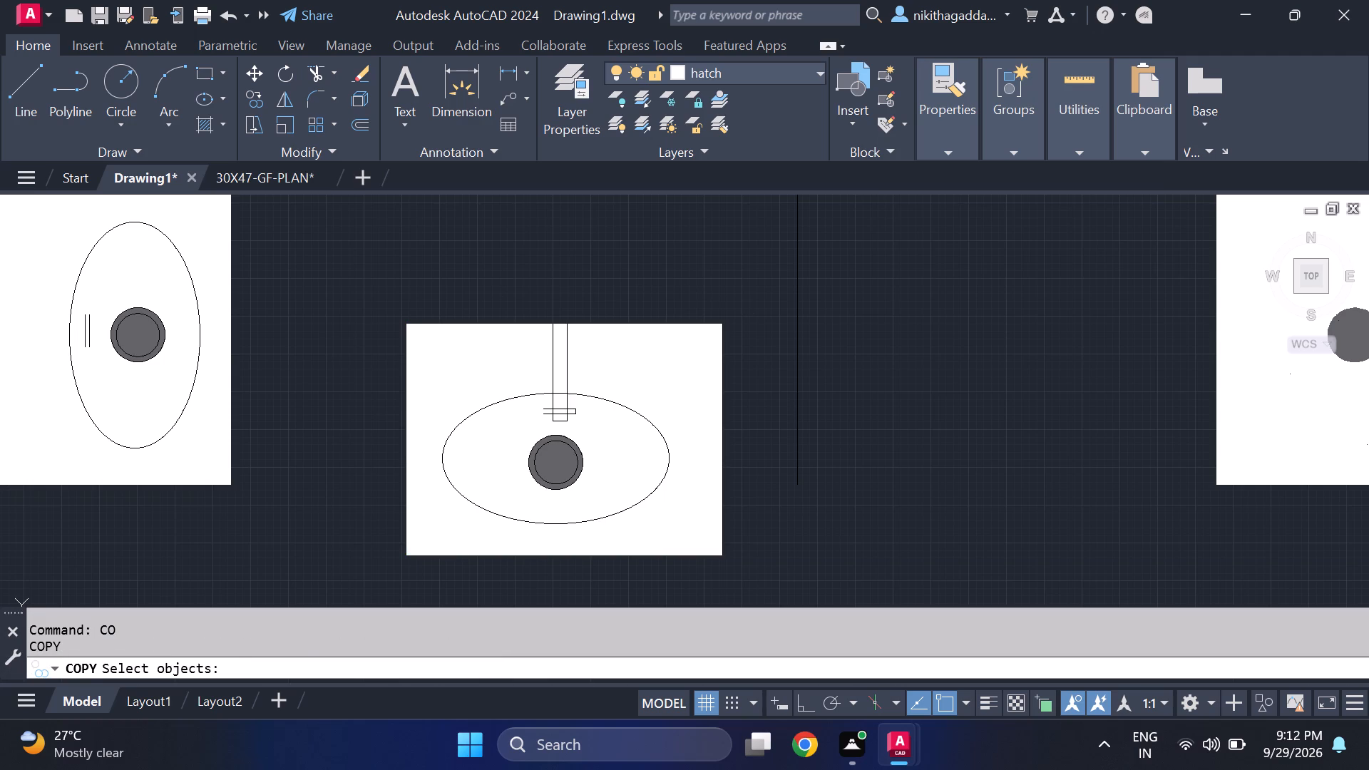
drag(738, 300, 736, 312)
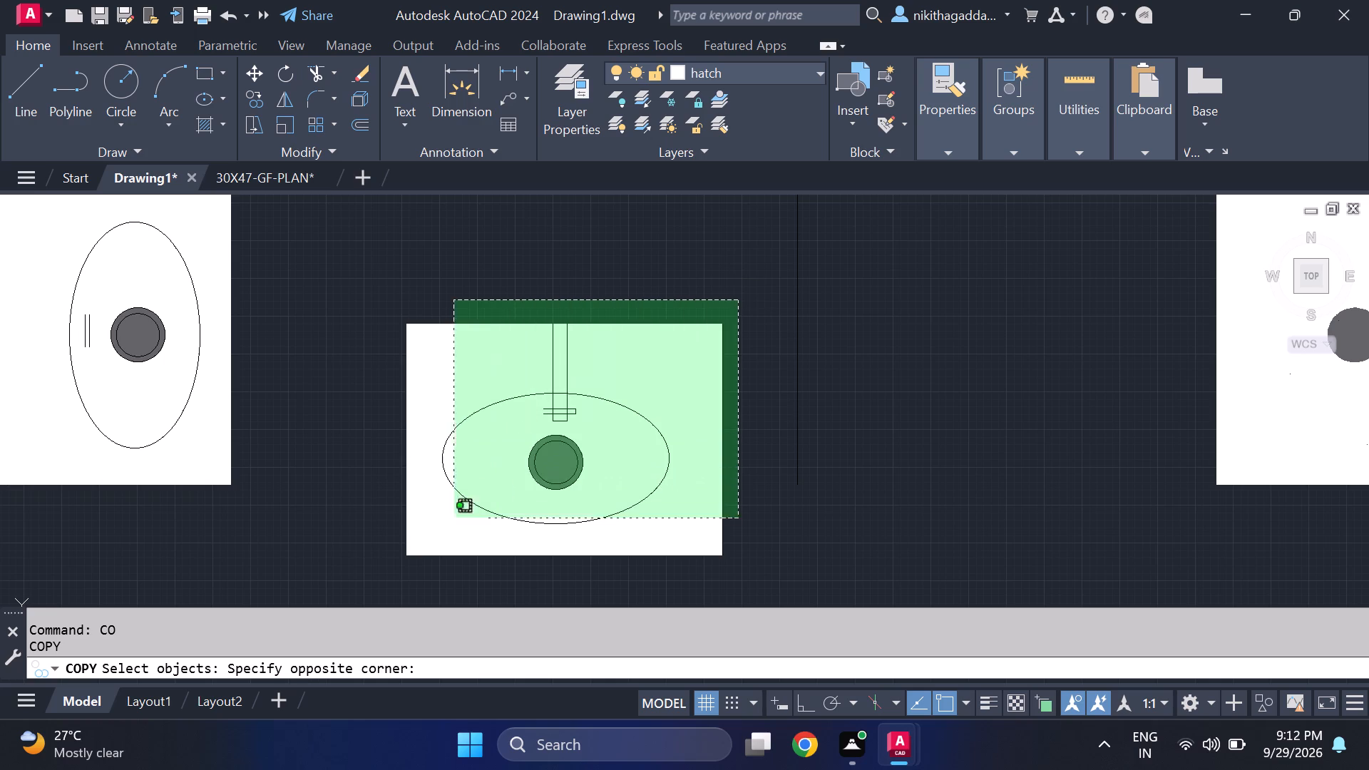
click(337, 586)
click(476, 557)
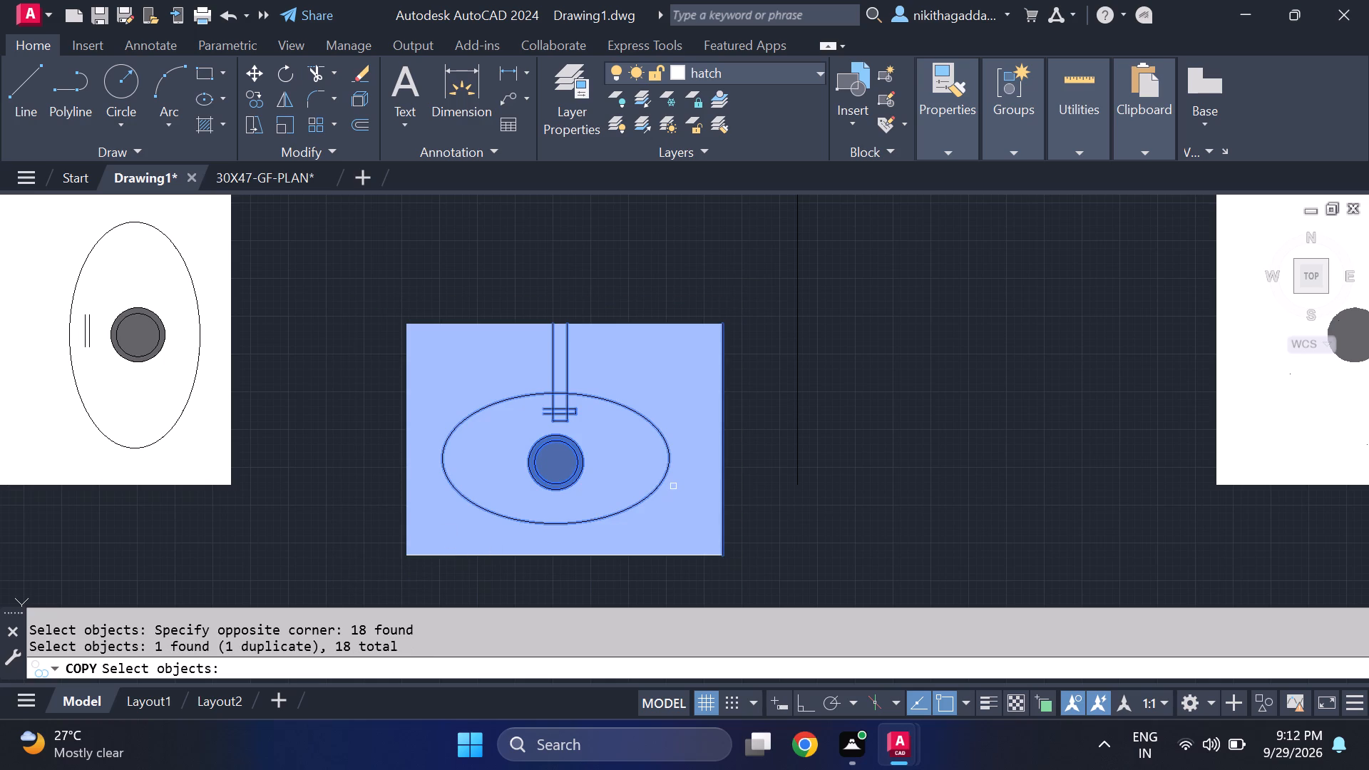
key(Return)
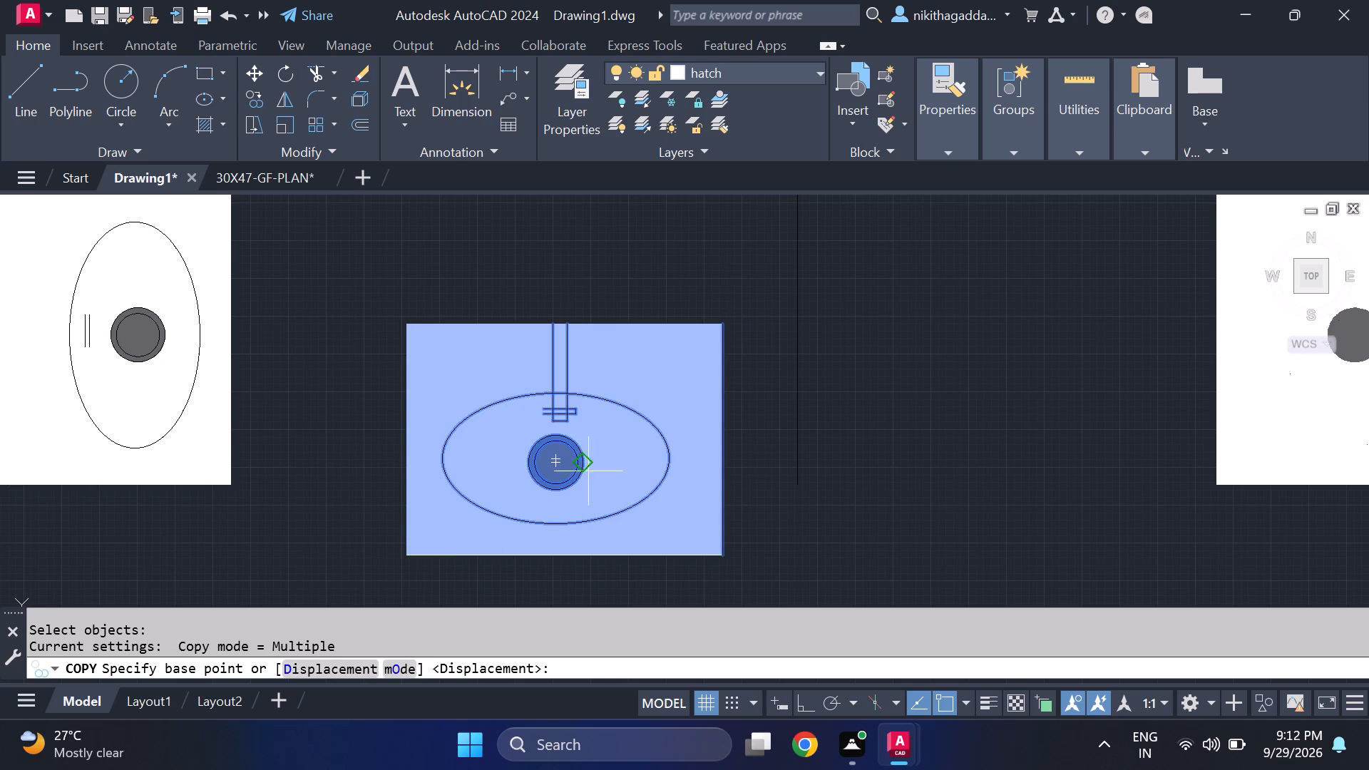
click(553, 466)
scroll(910, 470, down, 4)
middle_drag(1098, 508, 1096, 507)
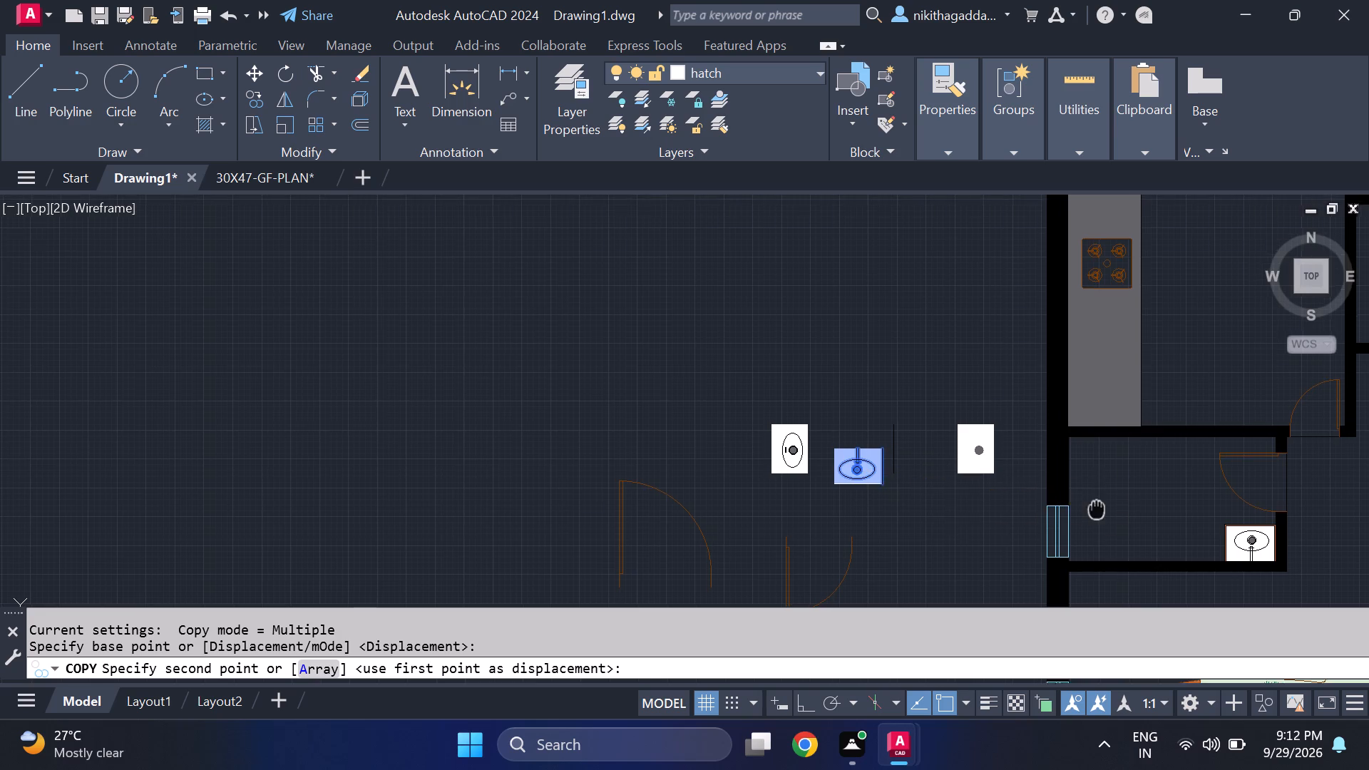
middle_drag(1096, 507, 150, 498)
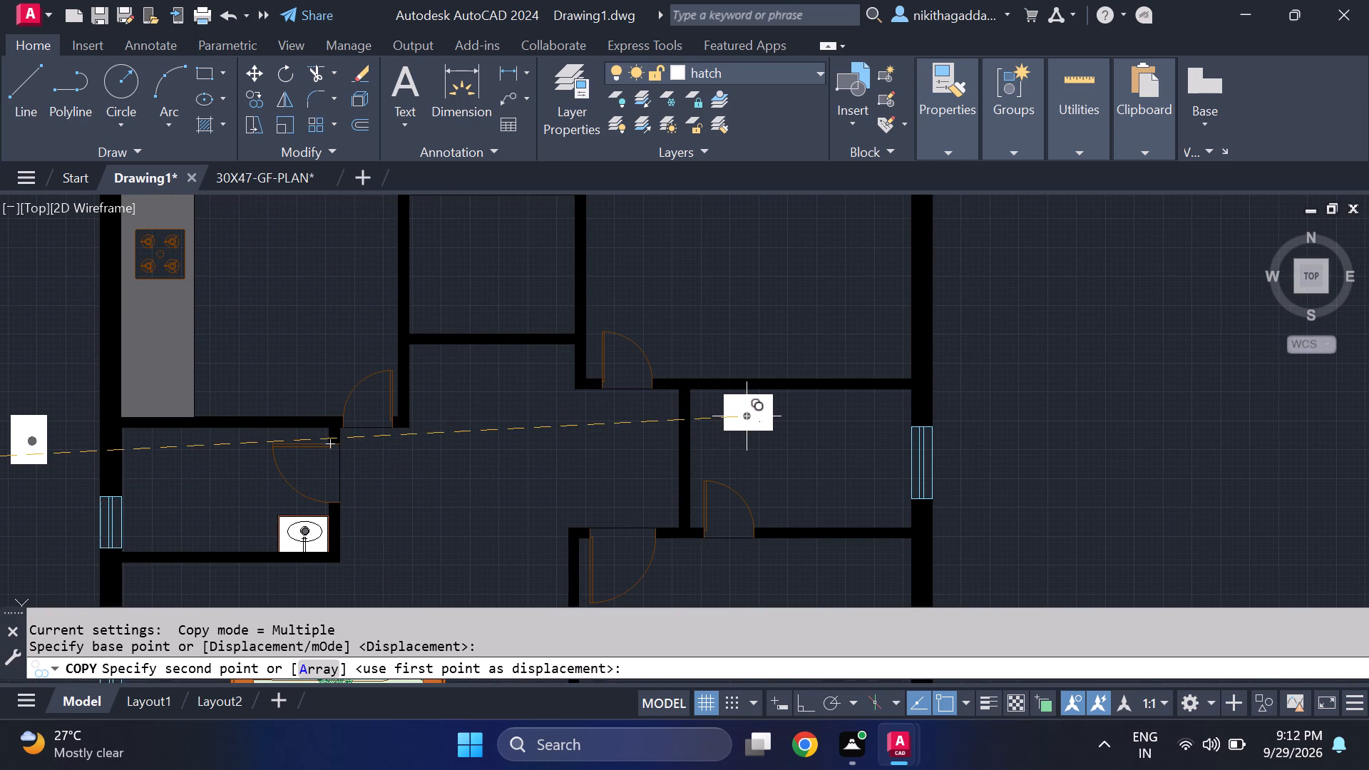
scroll(722, 409, up, 3)
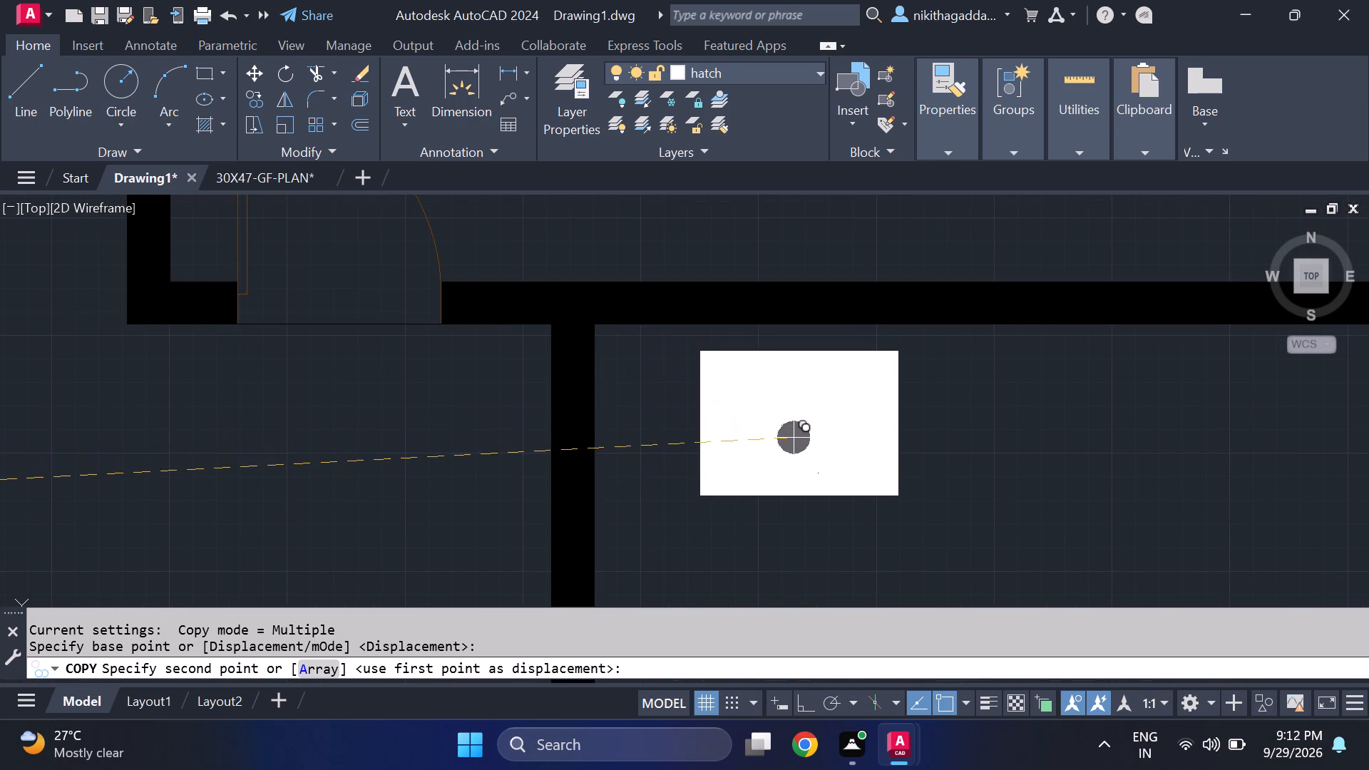
middle_drag(808, 418, 790, 420)
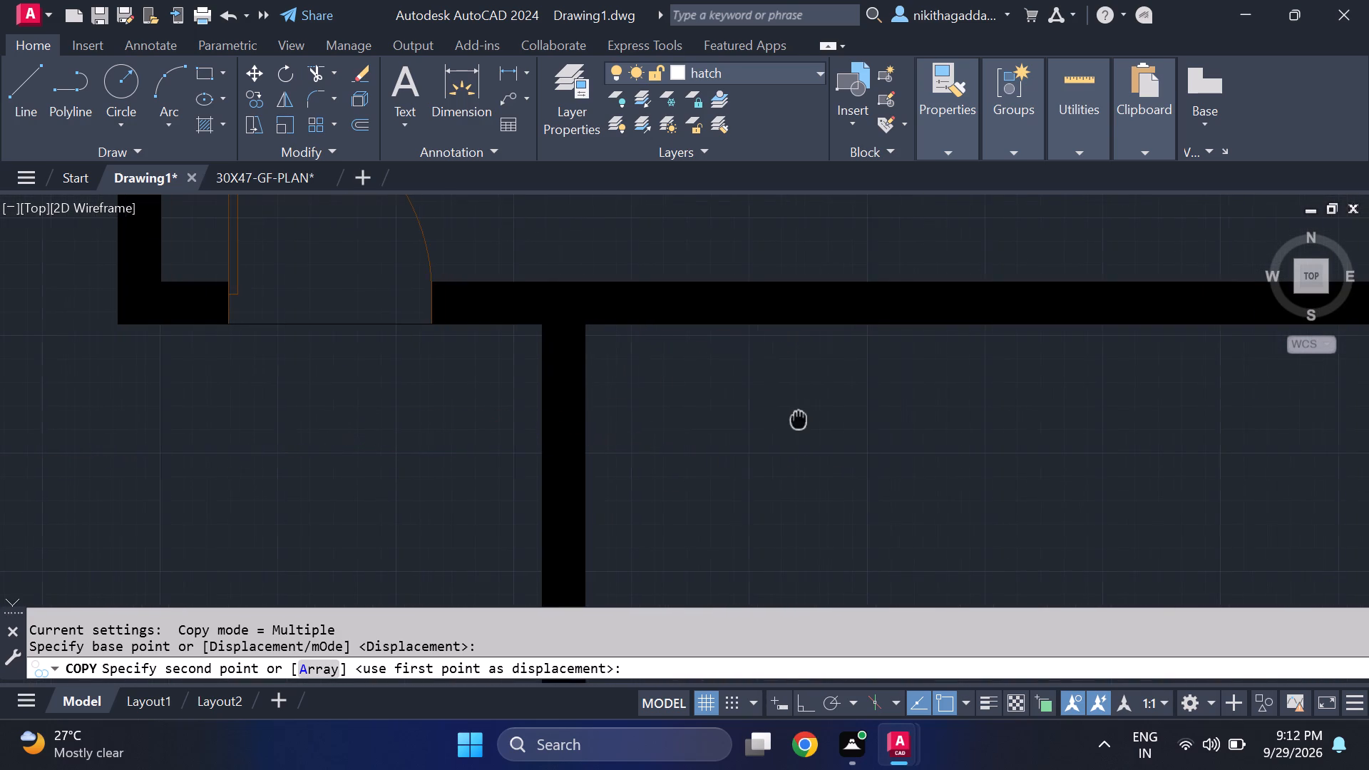
middle_drag(790, 420, 672, 391)
scroll(687, 407, down, 4)
scroll(697, 419, up, 3)
scroll(697, 419, down, 2)
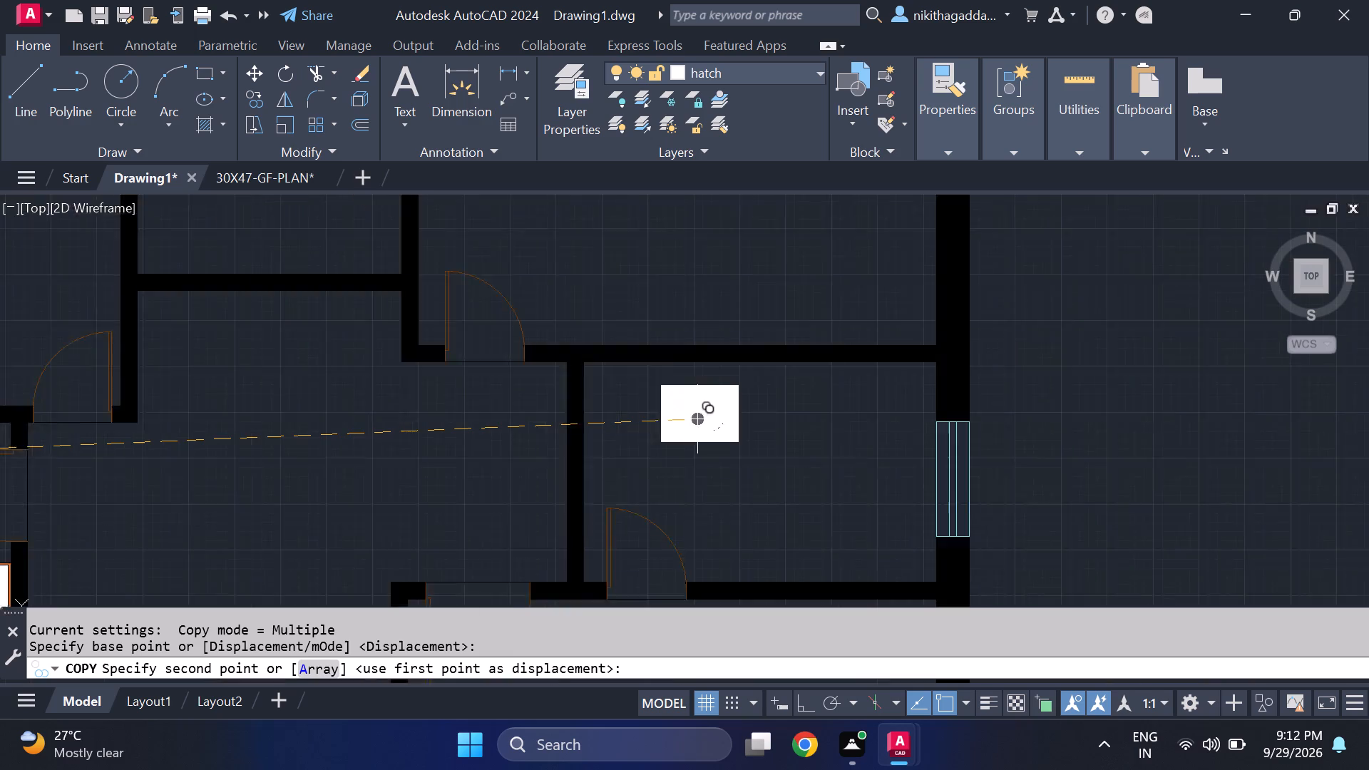
scroll(697, 419, down, 3)
scroll(697, 414, up, 5)
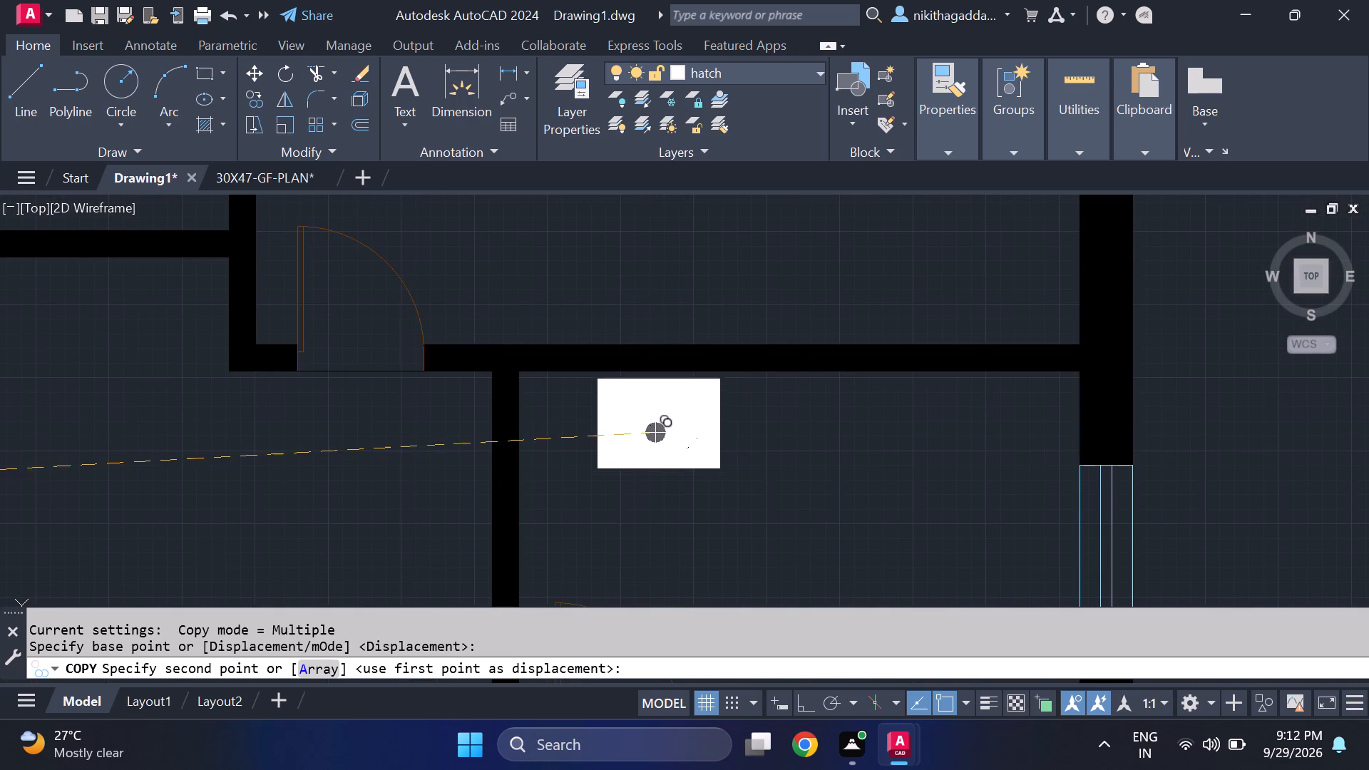
click(652, 432)
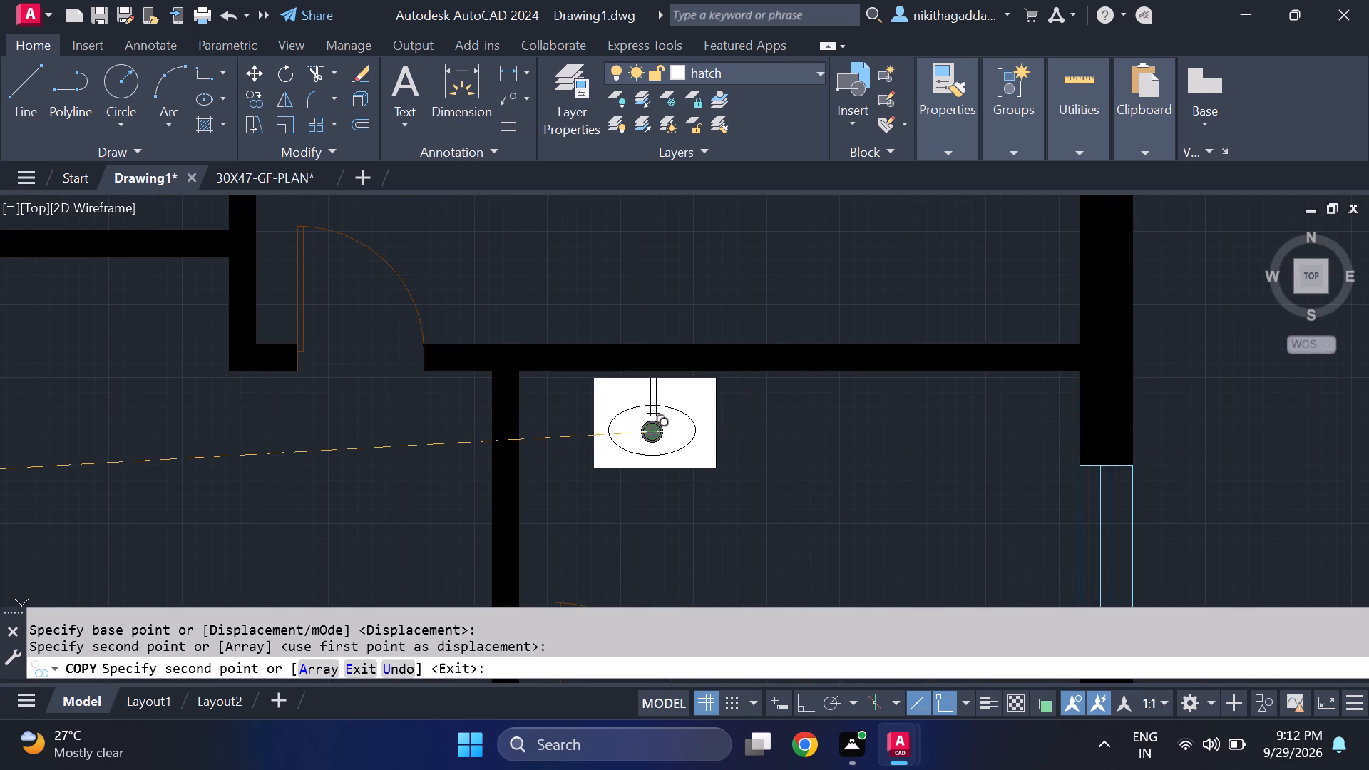
key(Escape)
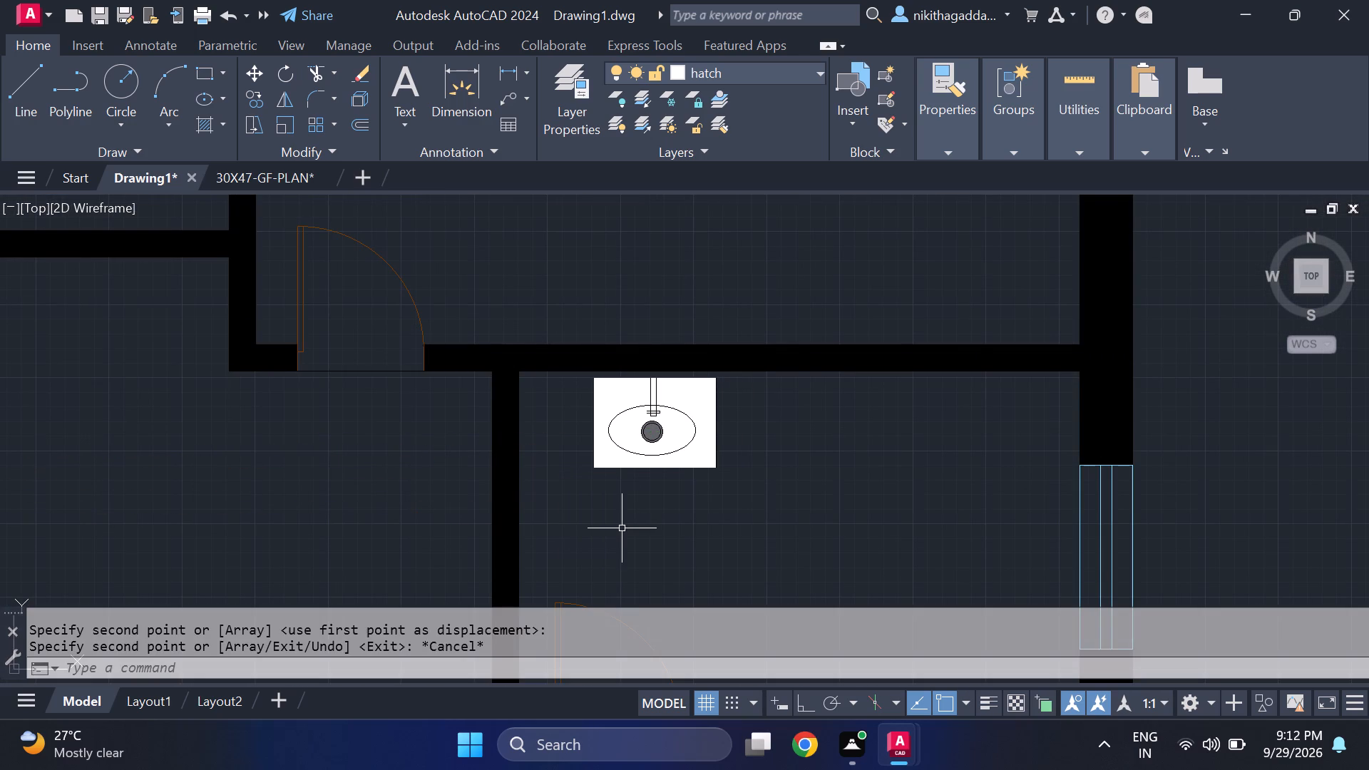
scroll(621, 533, down, 3)
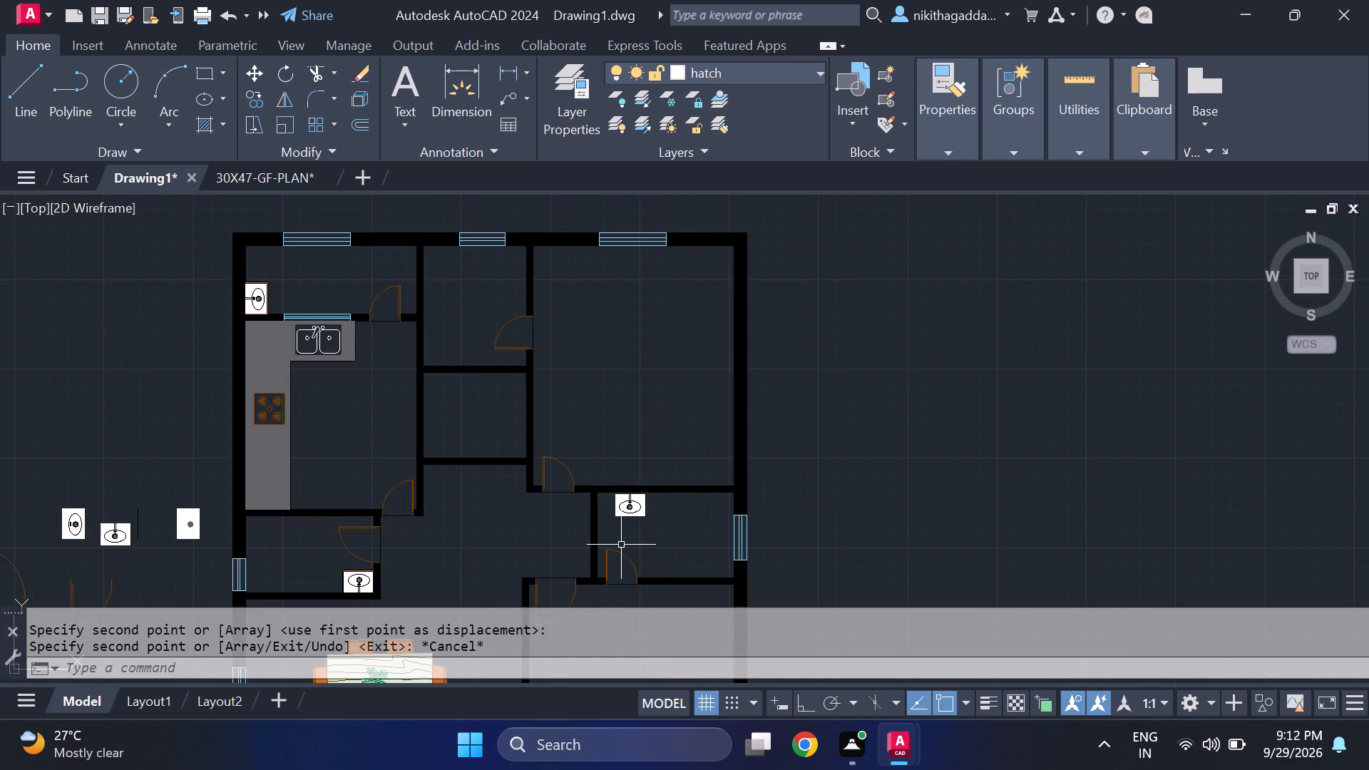
middle_drag(621, 545, 680, 427)
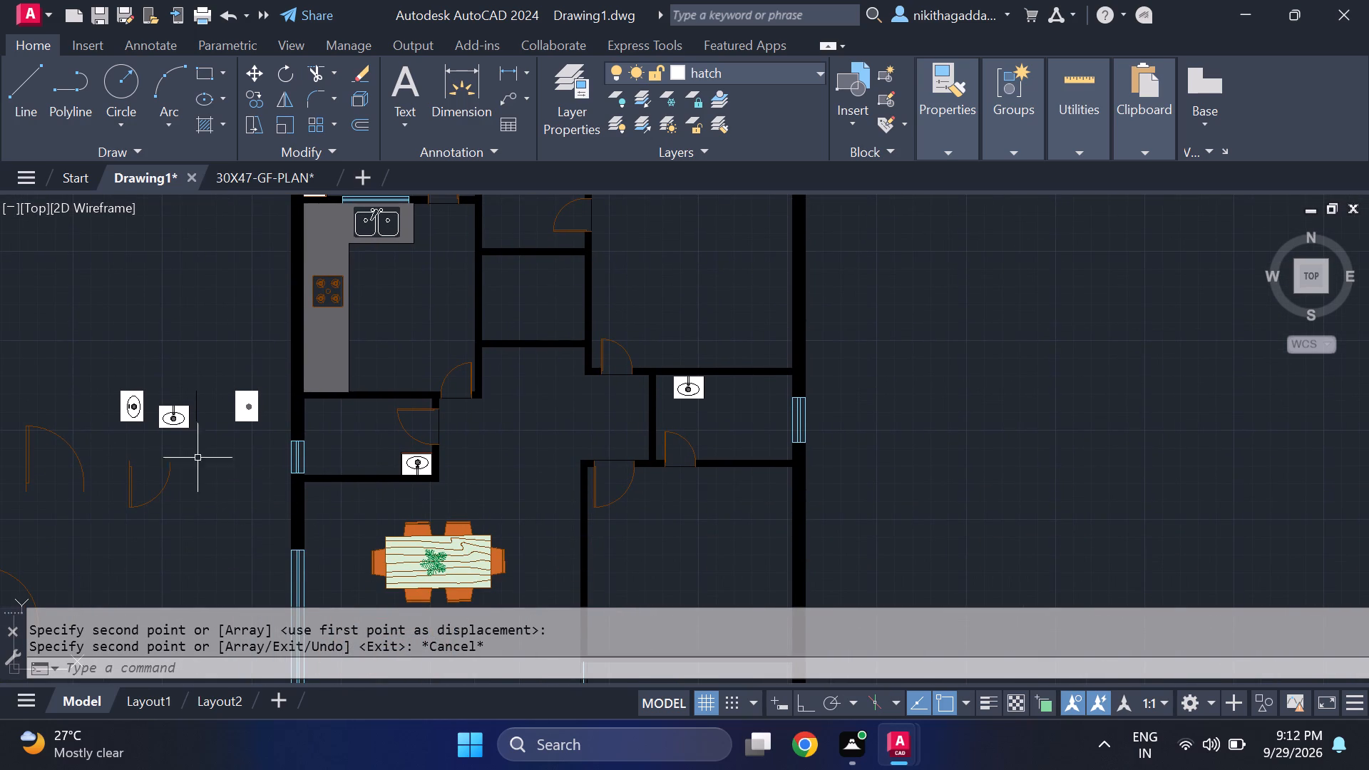
Rotate the middle unframed washbasin west of the house 90° counterclockwise about its drain centre, so its tap faces west.
middle_drag(180, 445, 426, 491)
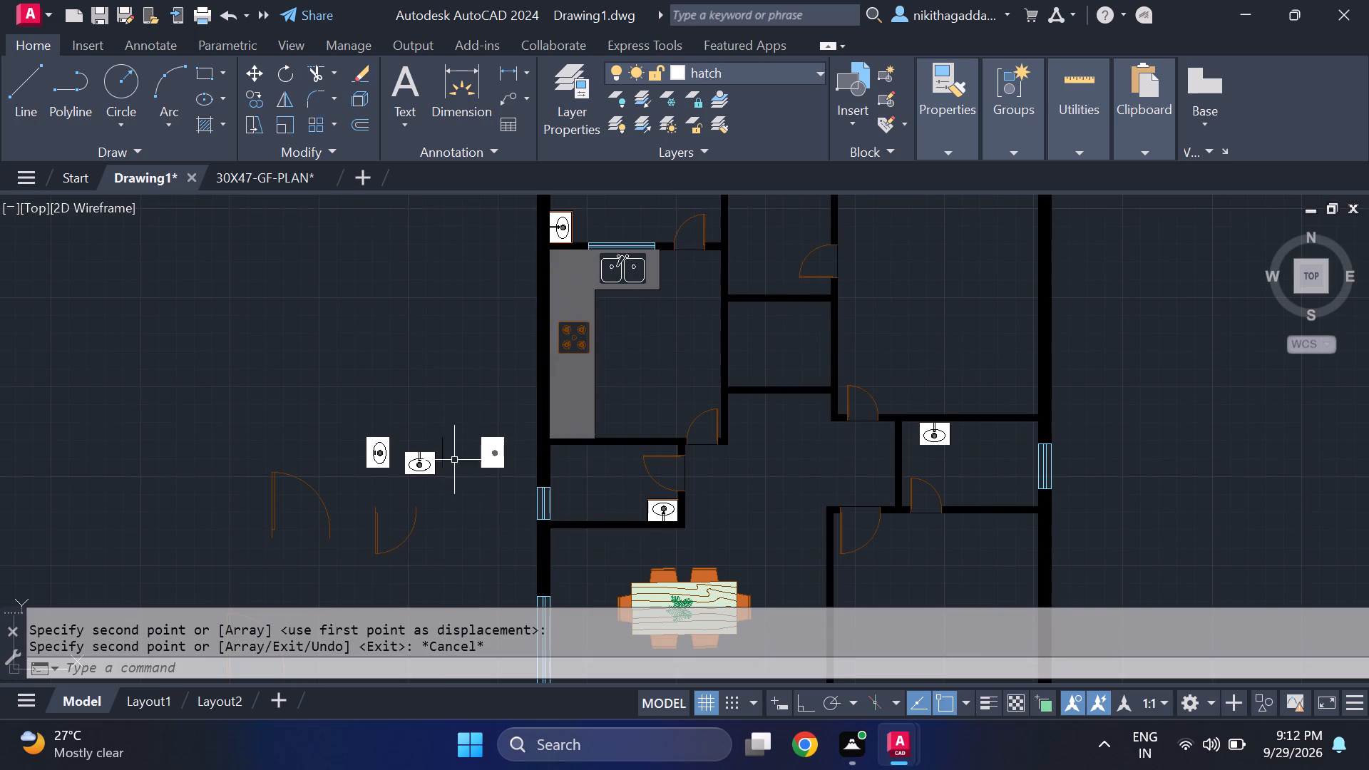
scroll(434, 468, up, 3)
scroll(383, 435, up, 2)
drag(537, 320, 539, 338)
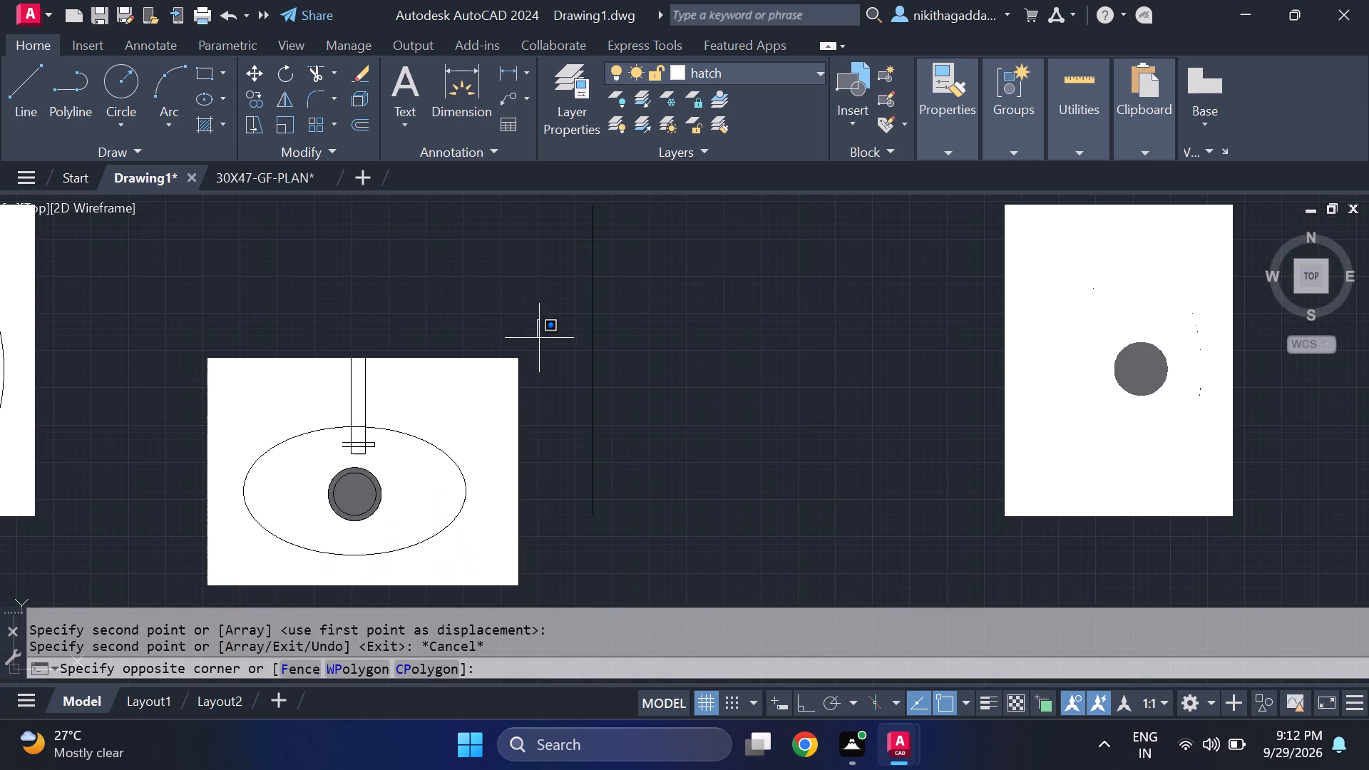
middle_drag(200, 571, 237, 505)
click(189, 565)
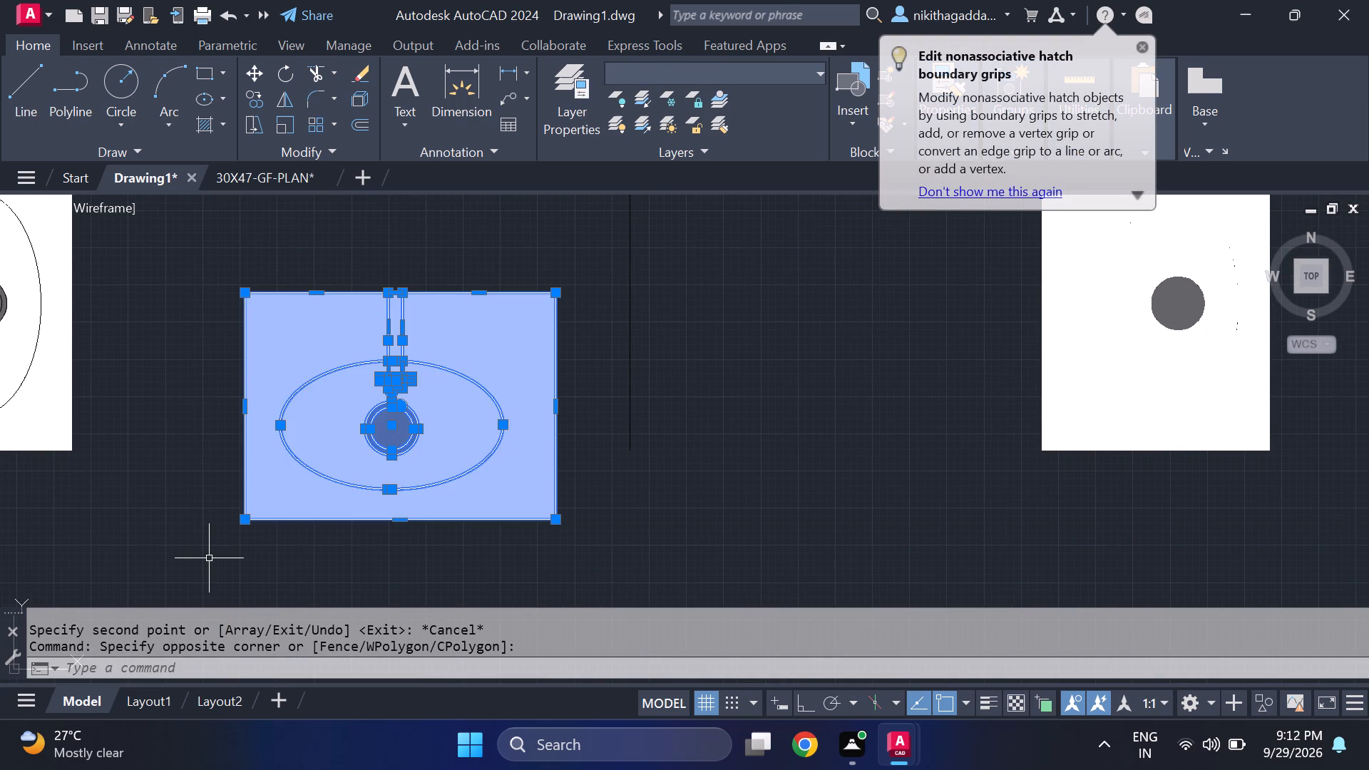
text(ro)
key(Return)
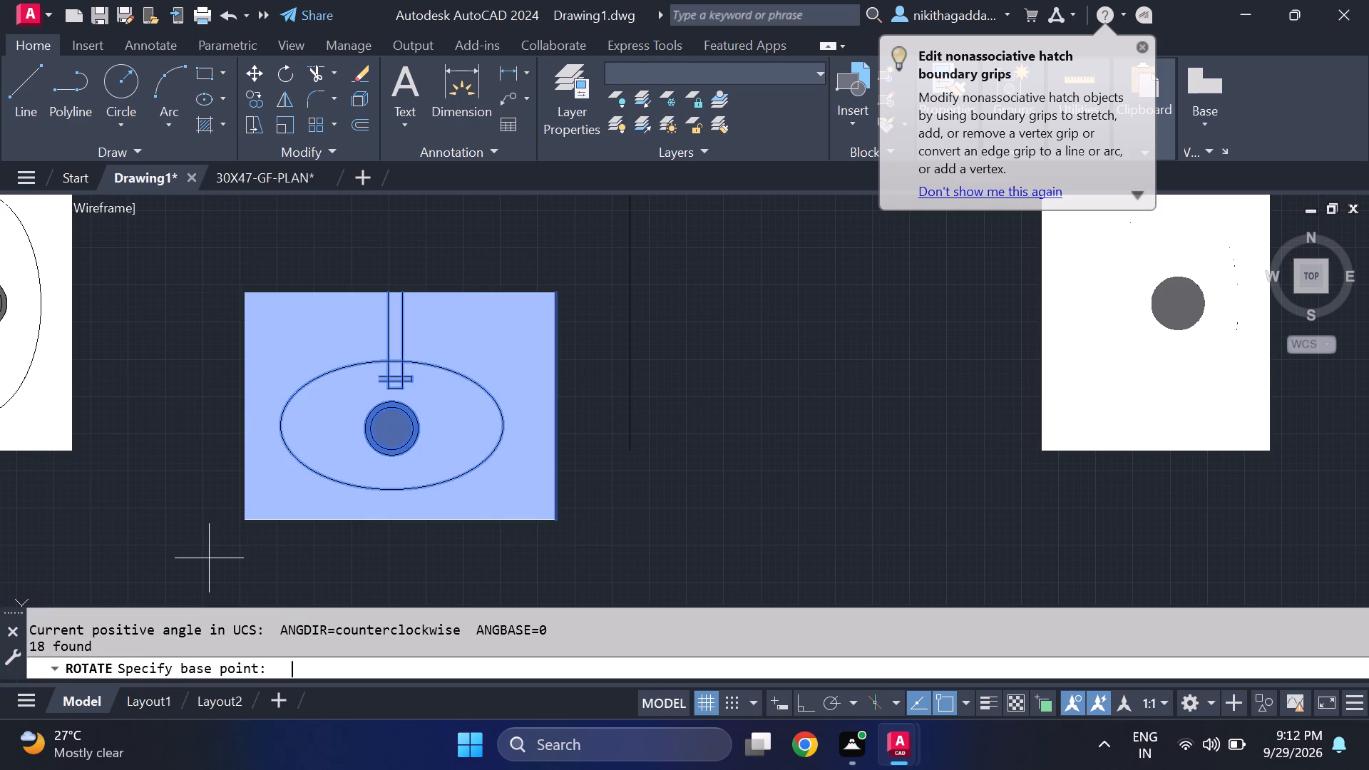
click(389, 426)
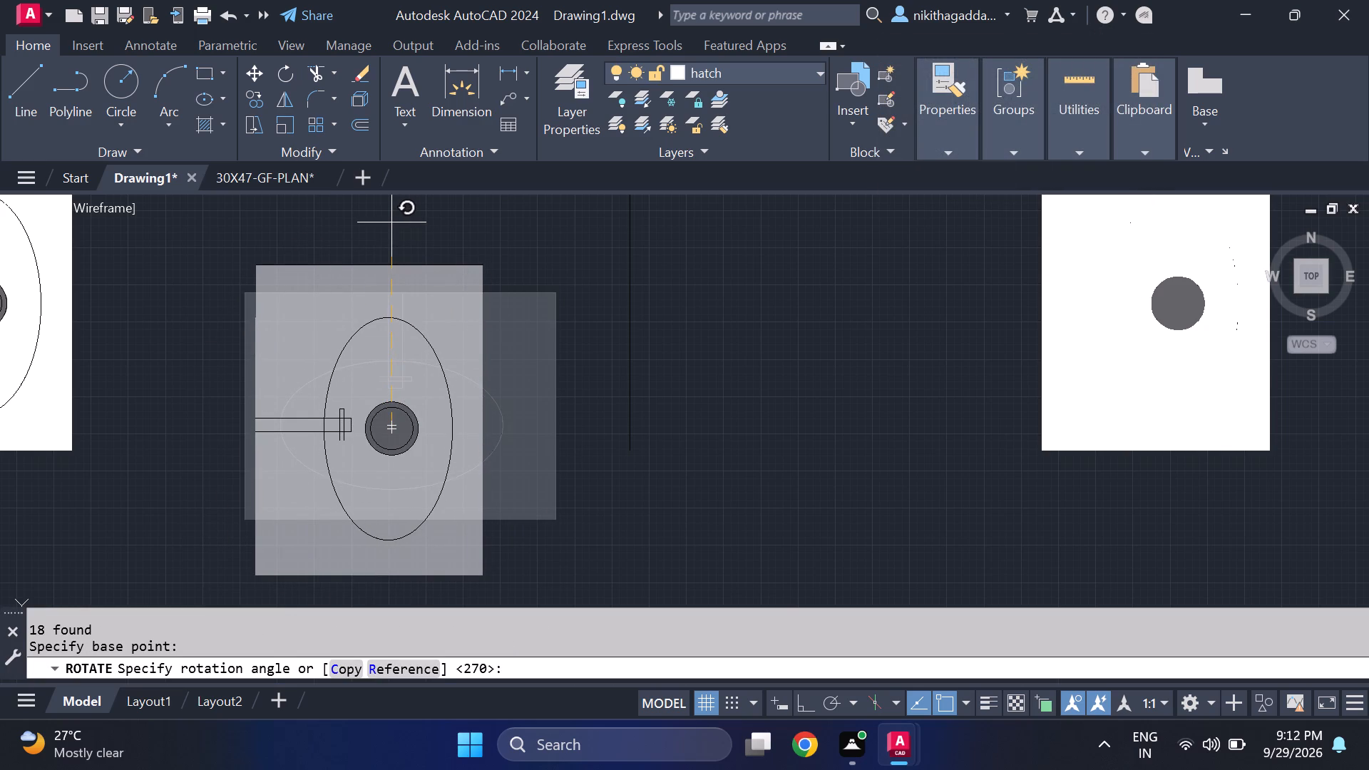
key(F8)
click(394, 182)
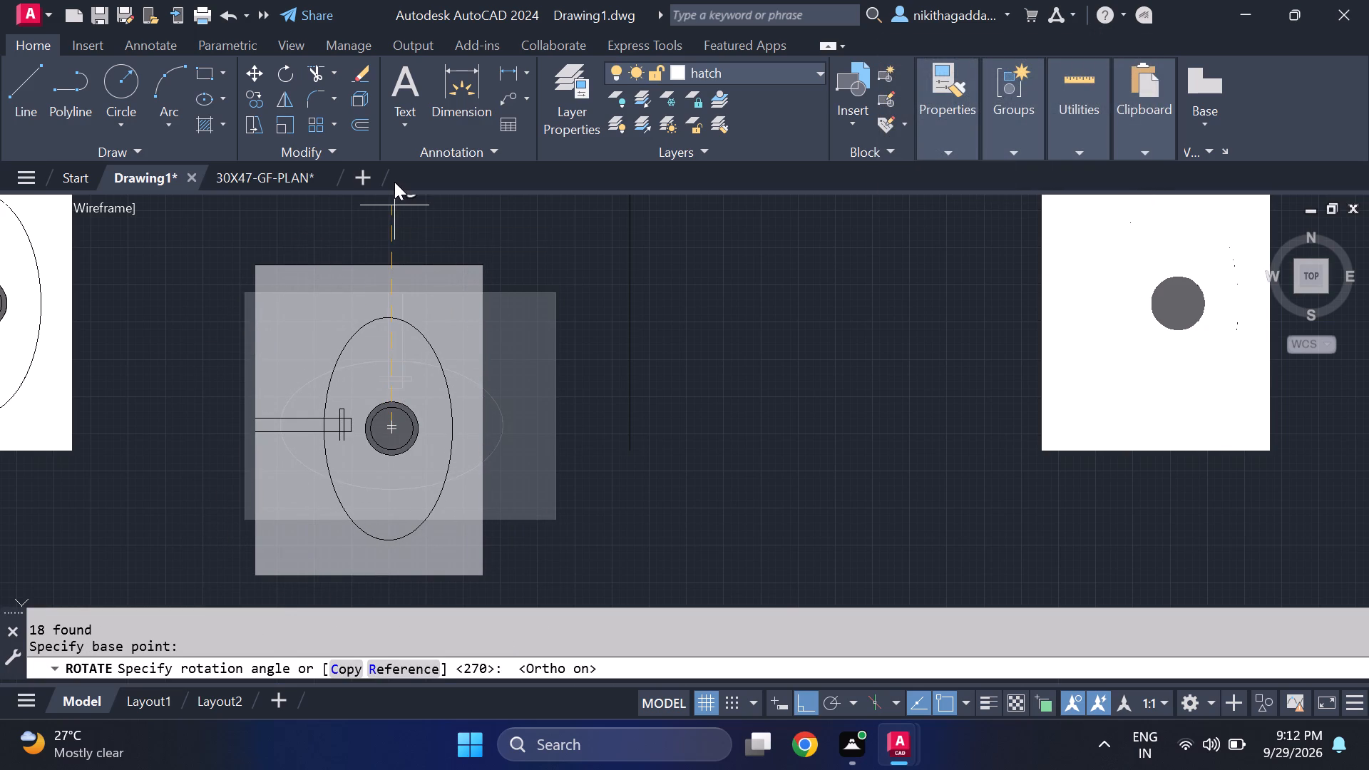
click(414, 205)
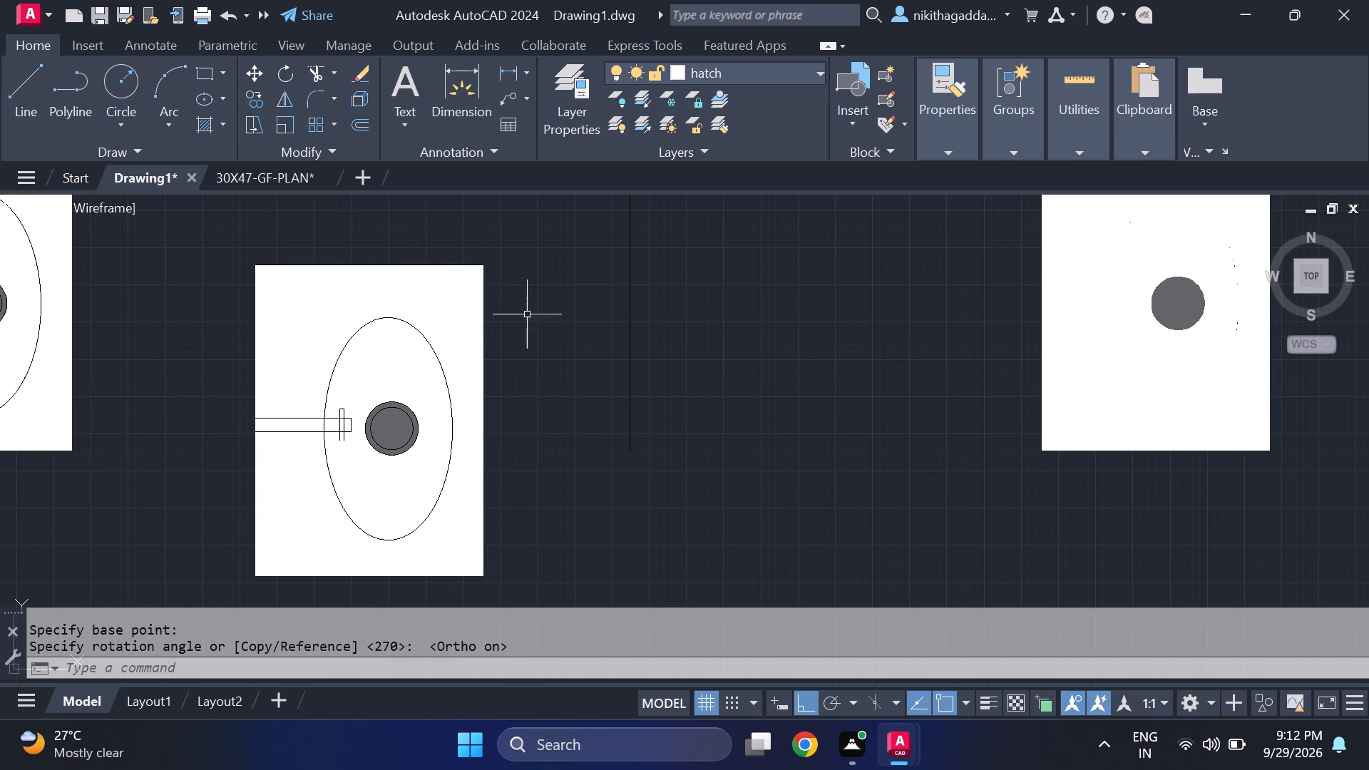
Move the rotated washbasin by its tap pipe's west end to the west wall of the small room with the middle north window.
click(521, 236)
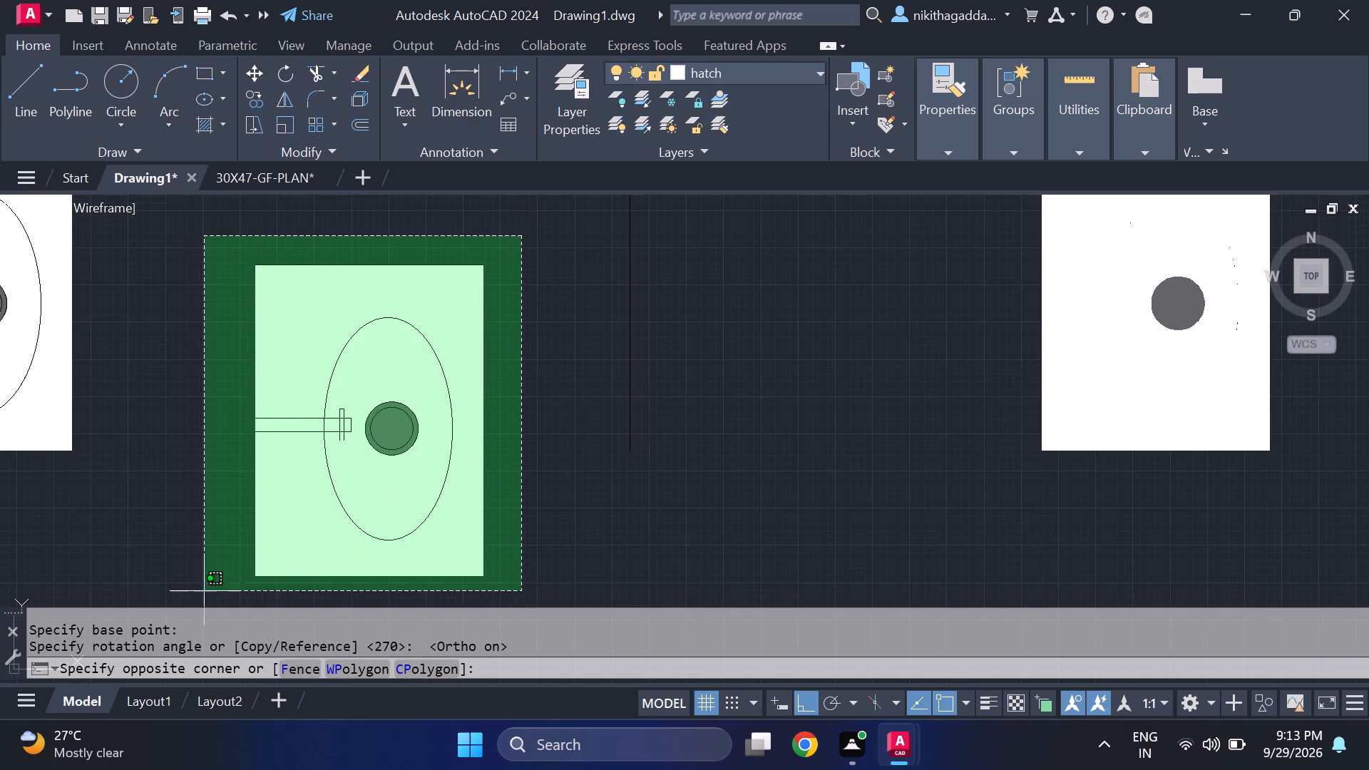
click(204, 591)
key(m)
key(Return)
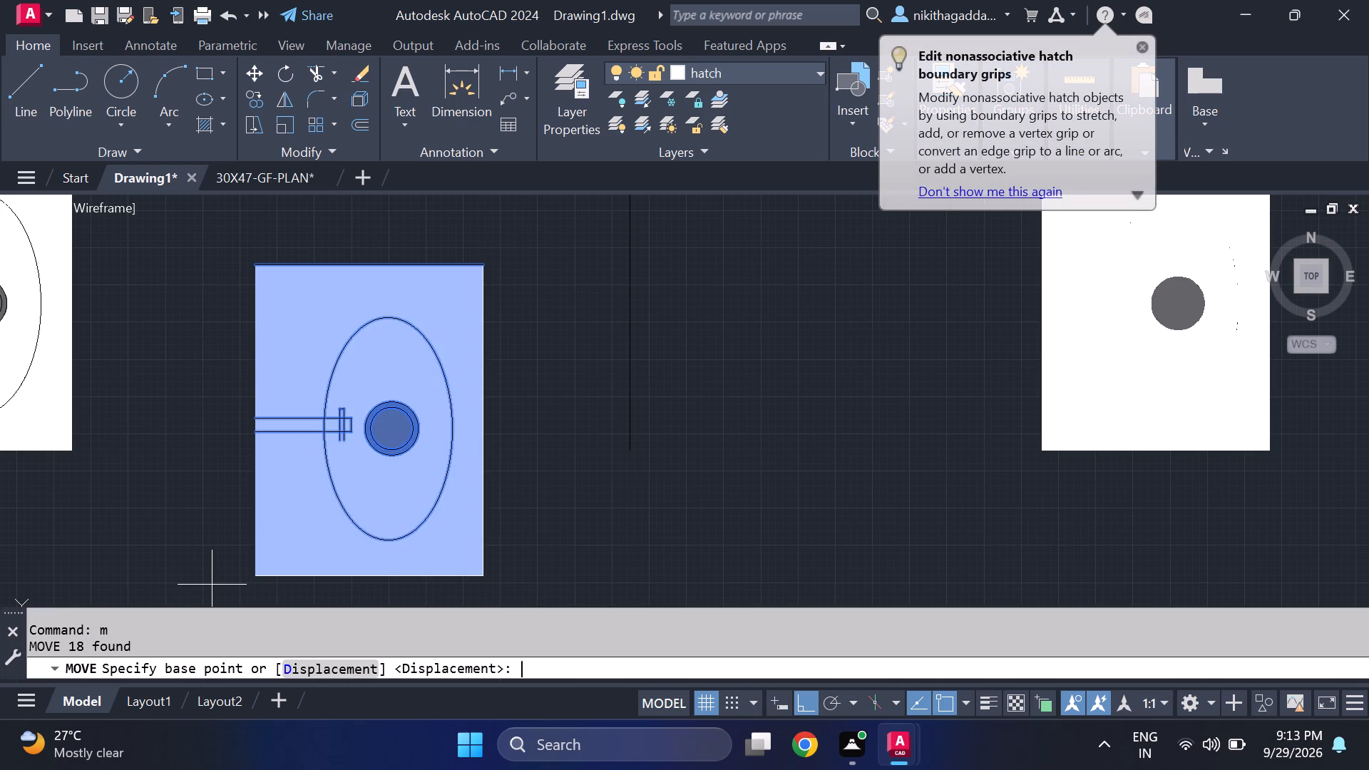
click(254, 419)
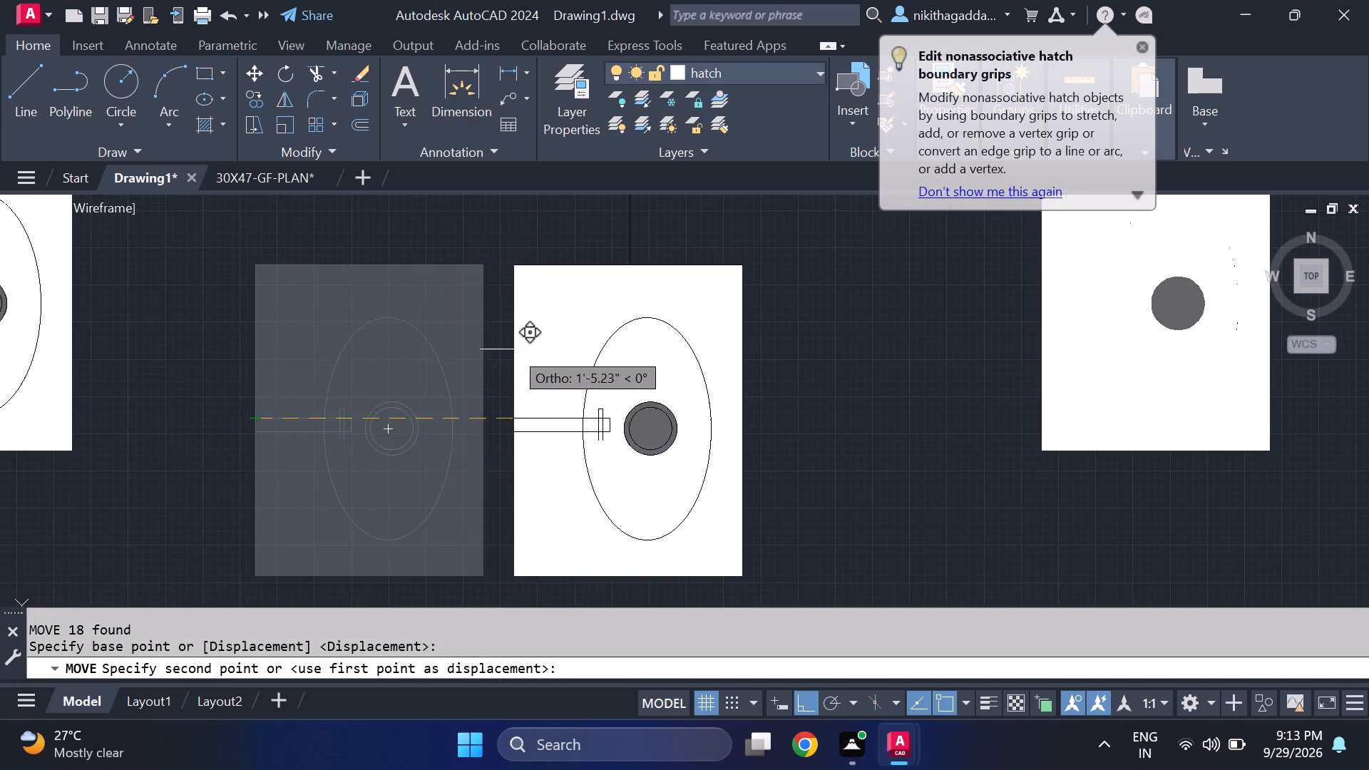
scroll(514, 349, down, 3)
key(F8)
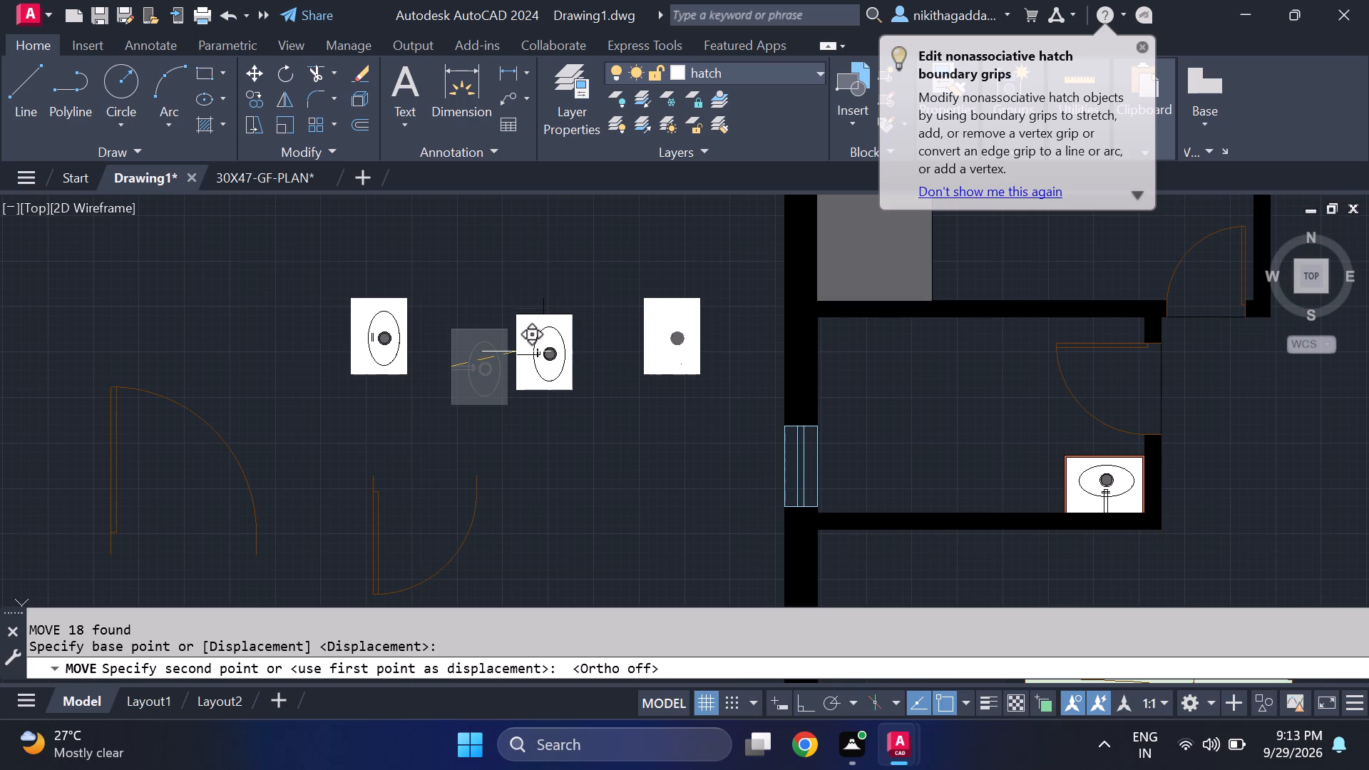
middle_drag(516, 351, 108, 473)
scroll(583, 344, down, 3)
middle_drag(598, 339, 506, 526)
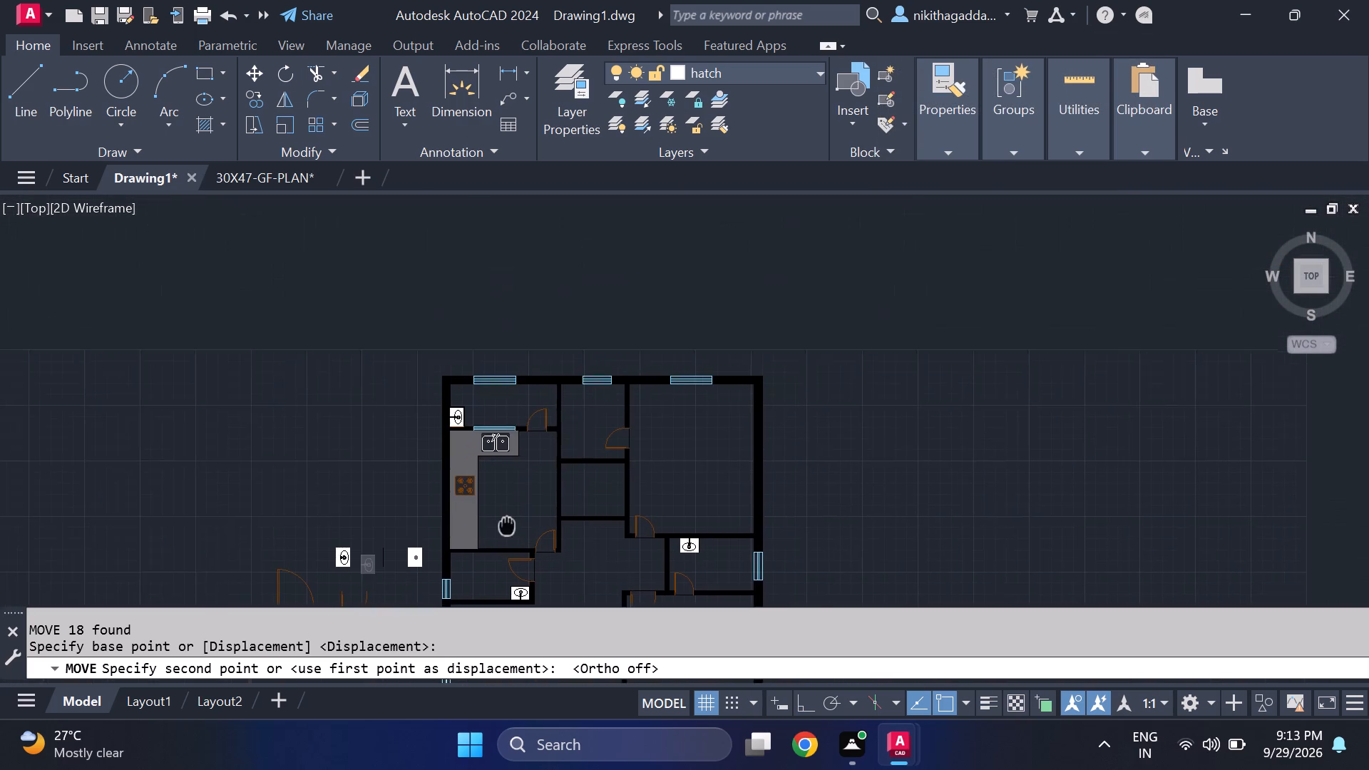
middle_drag(506, 526, 501, 526)
scroll(605, 361, up, 3)
middle_drag(501, 556, 546, 341)
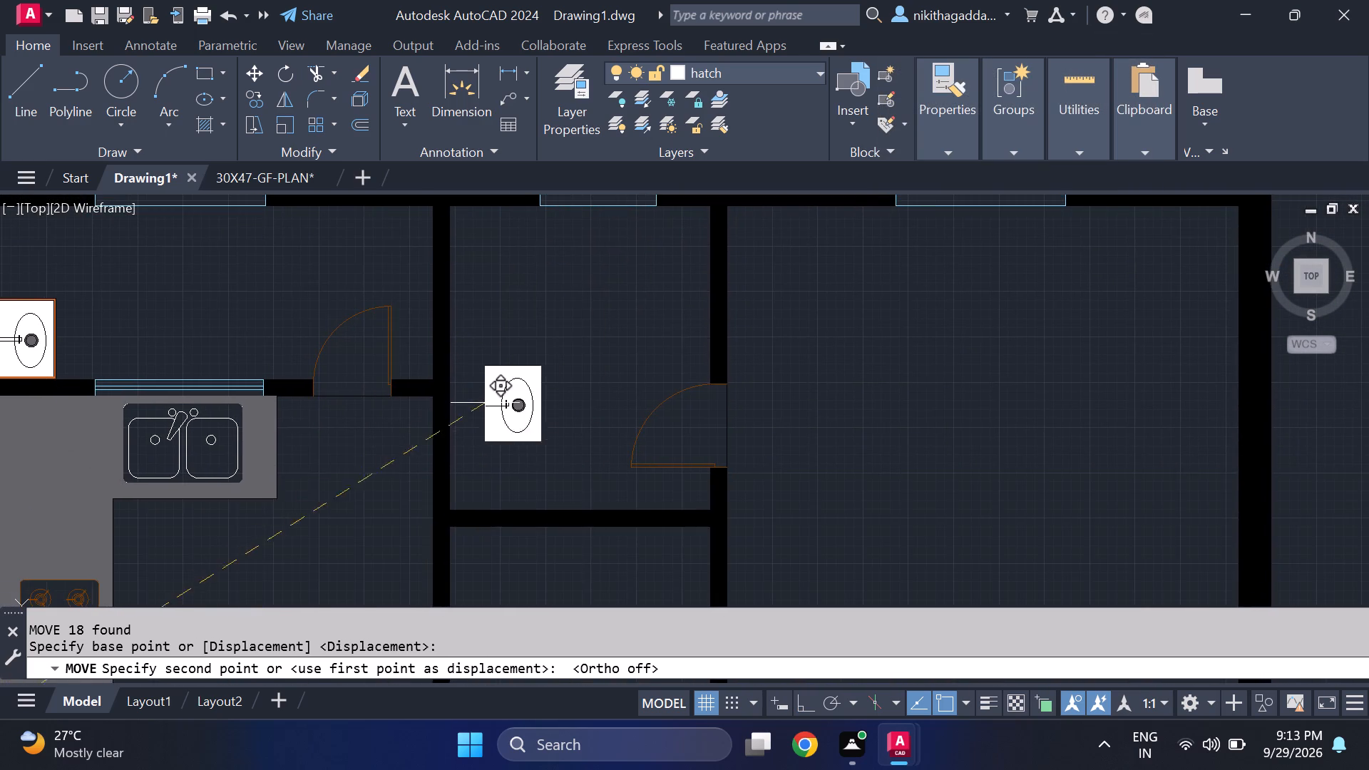
scroll(463, 426, up, 2)
middle_drag(446, 455, 518, 349)
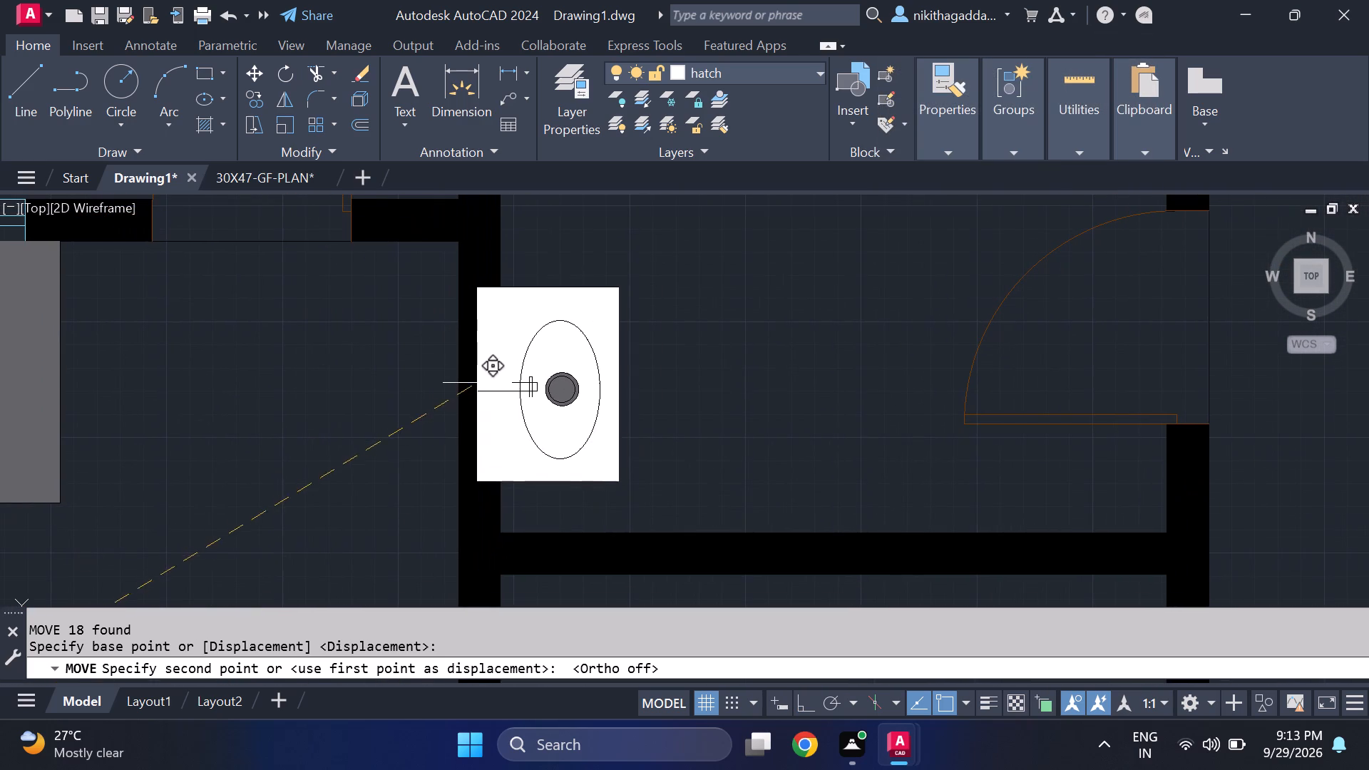
scroll(506, 398, up, 3)
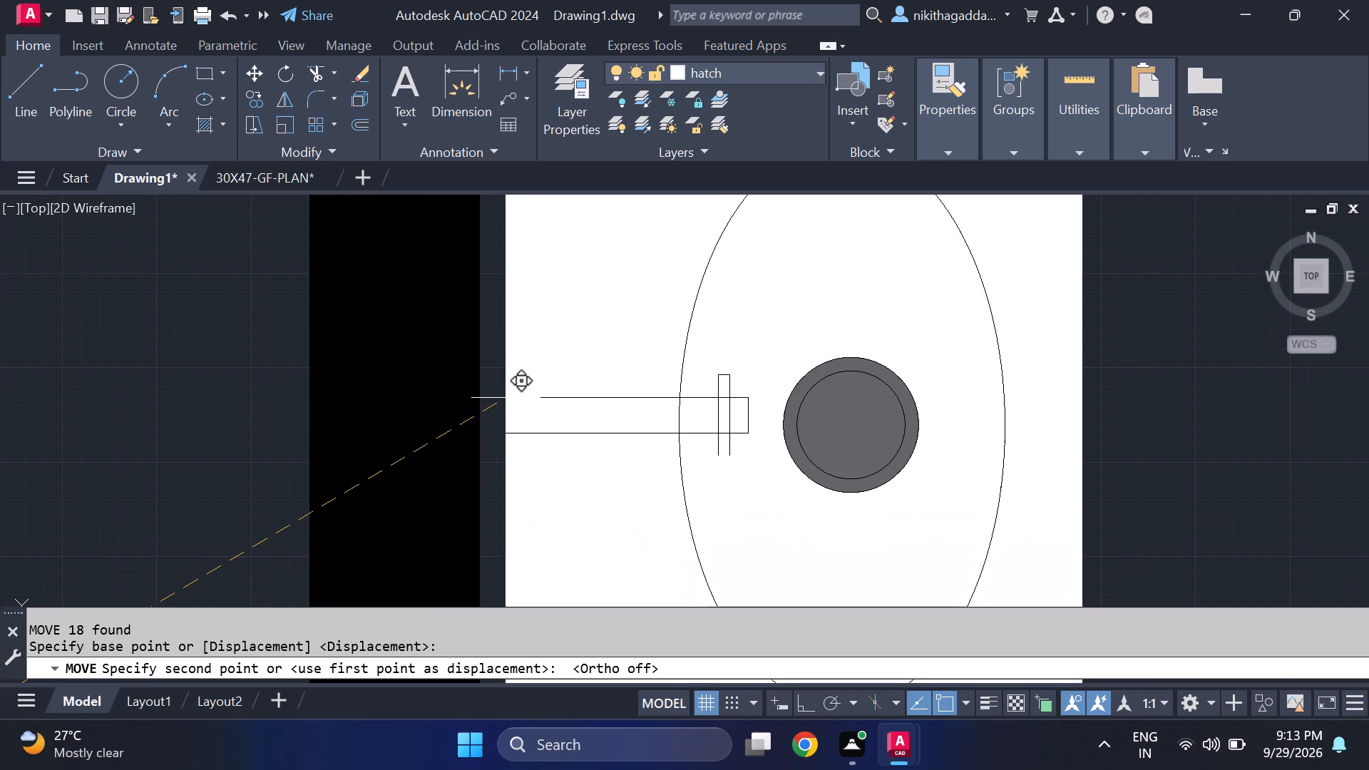
click(496, 409)
Check how the moved washbasin sits beside the wall and review the washbasin positions across the floor plan.
scroll(596, 410, down, 7)
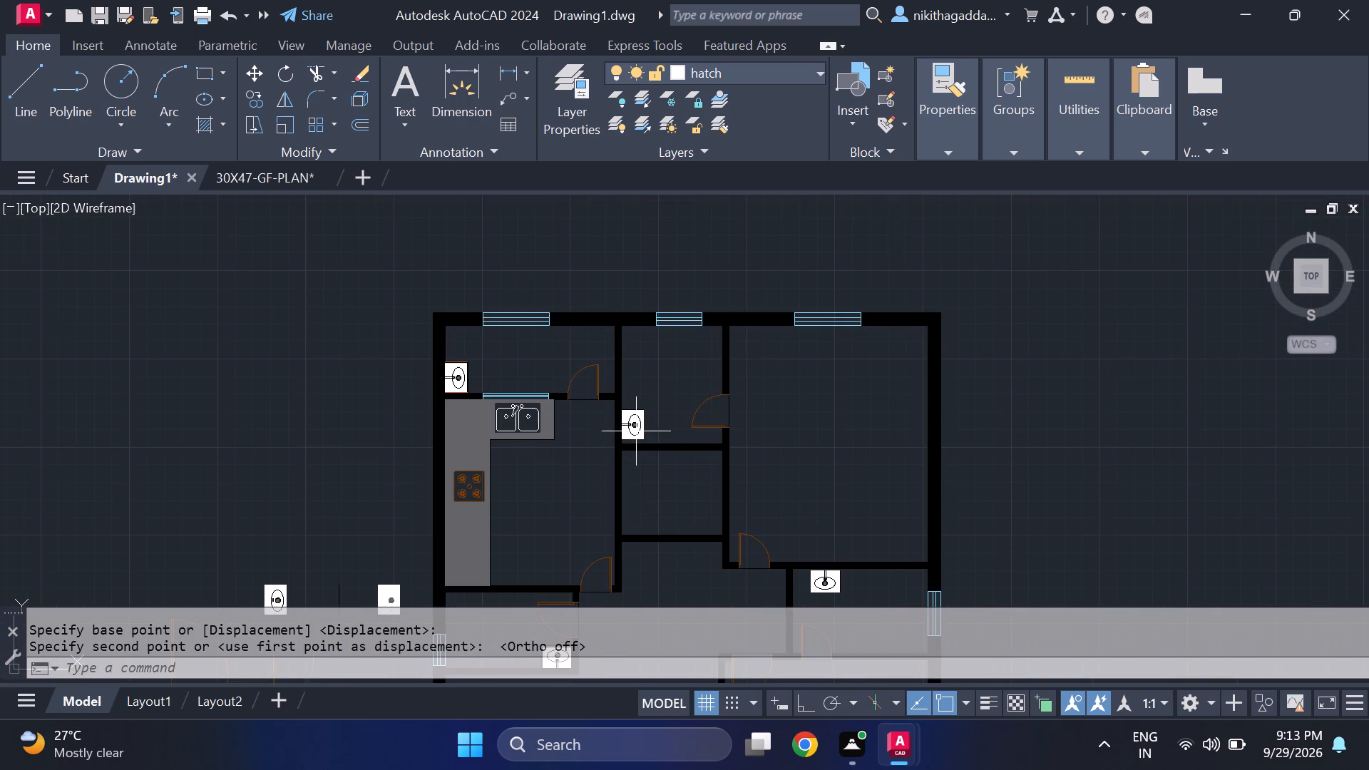
middle_drag(580, 545, 615, 422)
scroll(547, 429, down, 2)
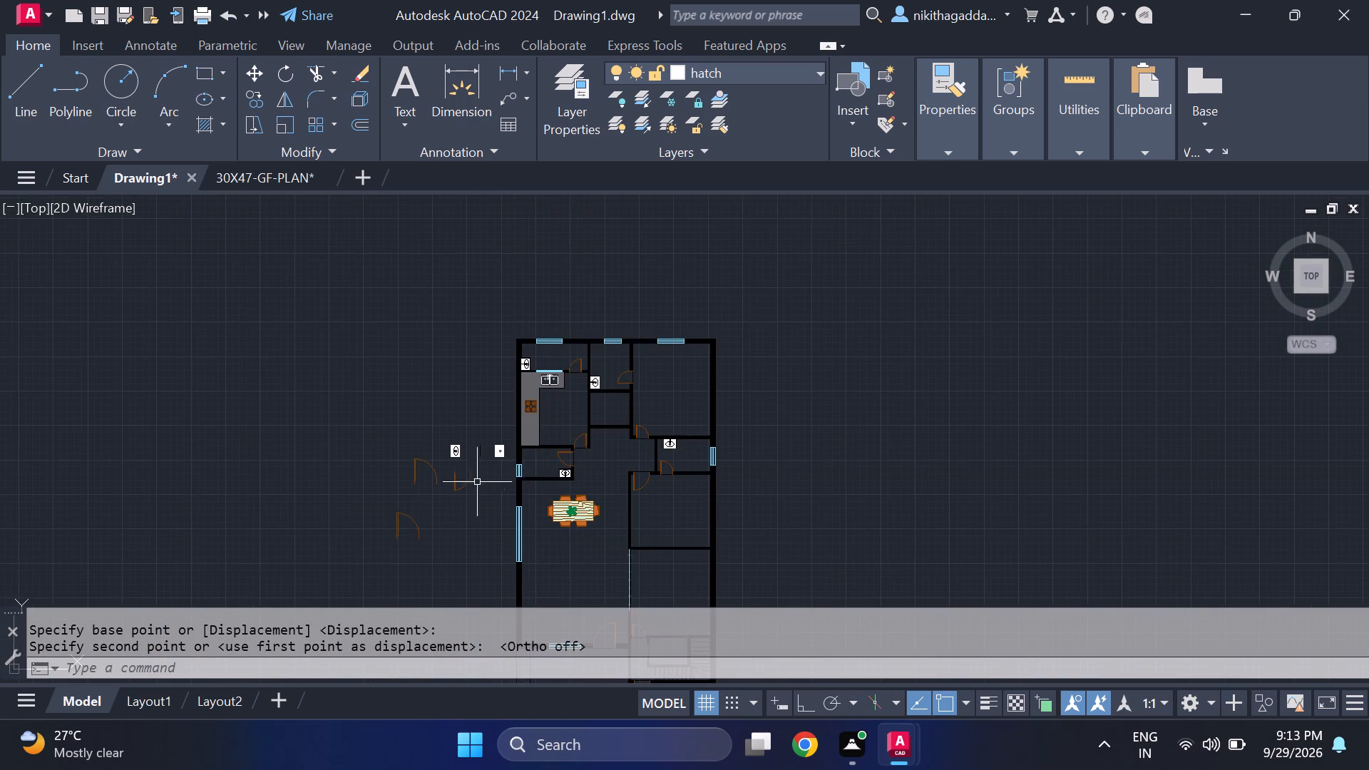
scroll(464, 510, up, 1)
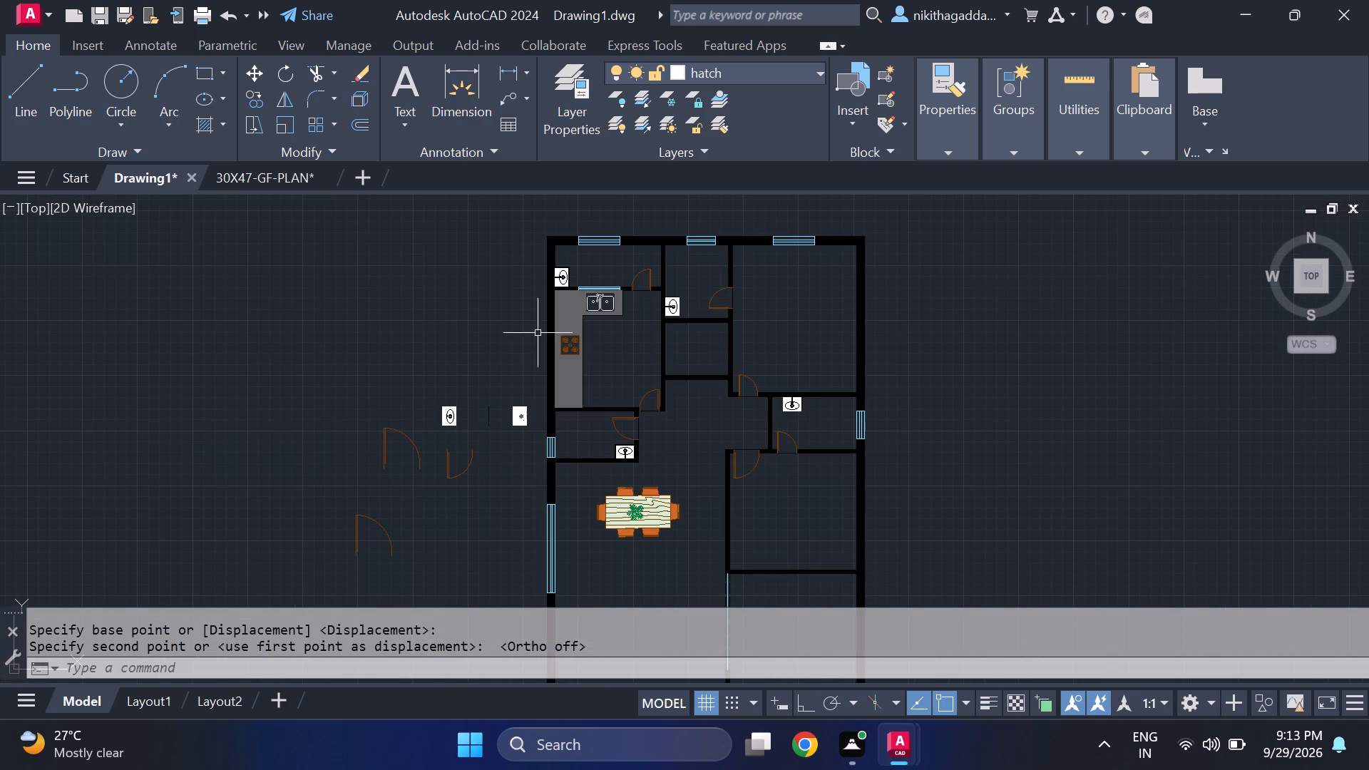
scroll(696, 308, up, 3)
scroll(560, 269, up, 2)
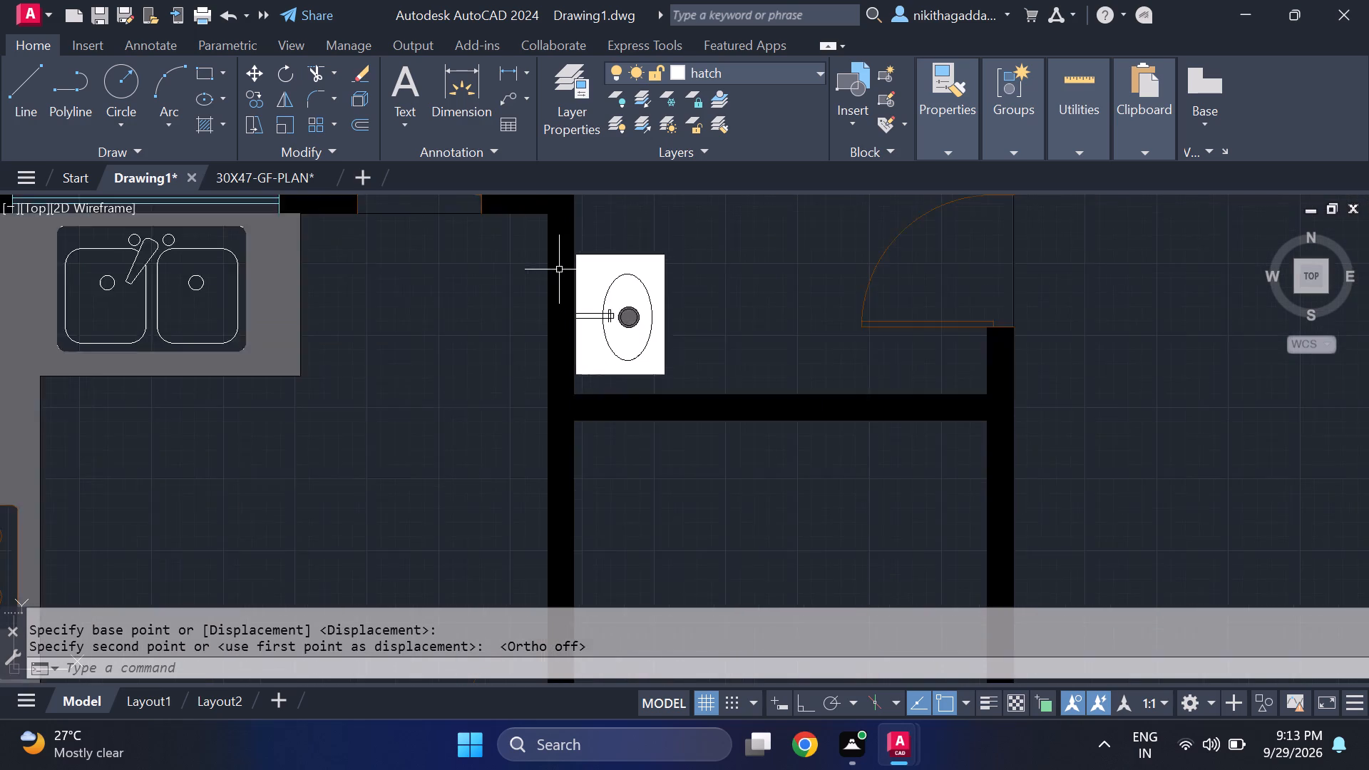
scroll(559, 269, up, 1)
scroll(665, 367, down, 4)
scroll(682, 382, up, 3)
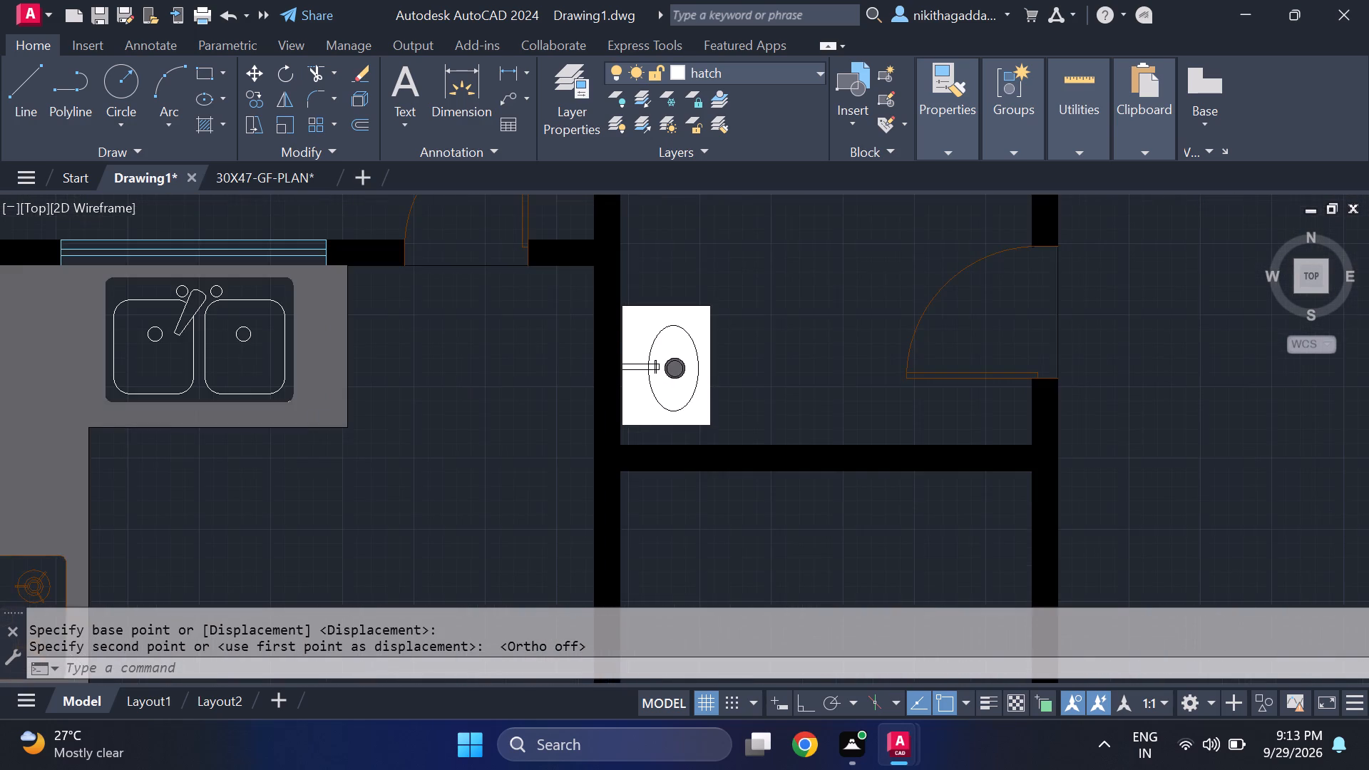
scroll(676, 353, up, 5)
scroll(676, 353, down, 3)
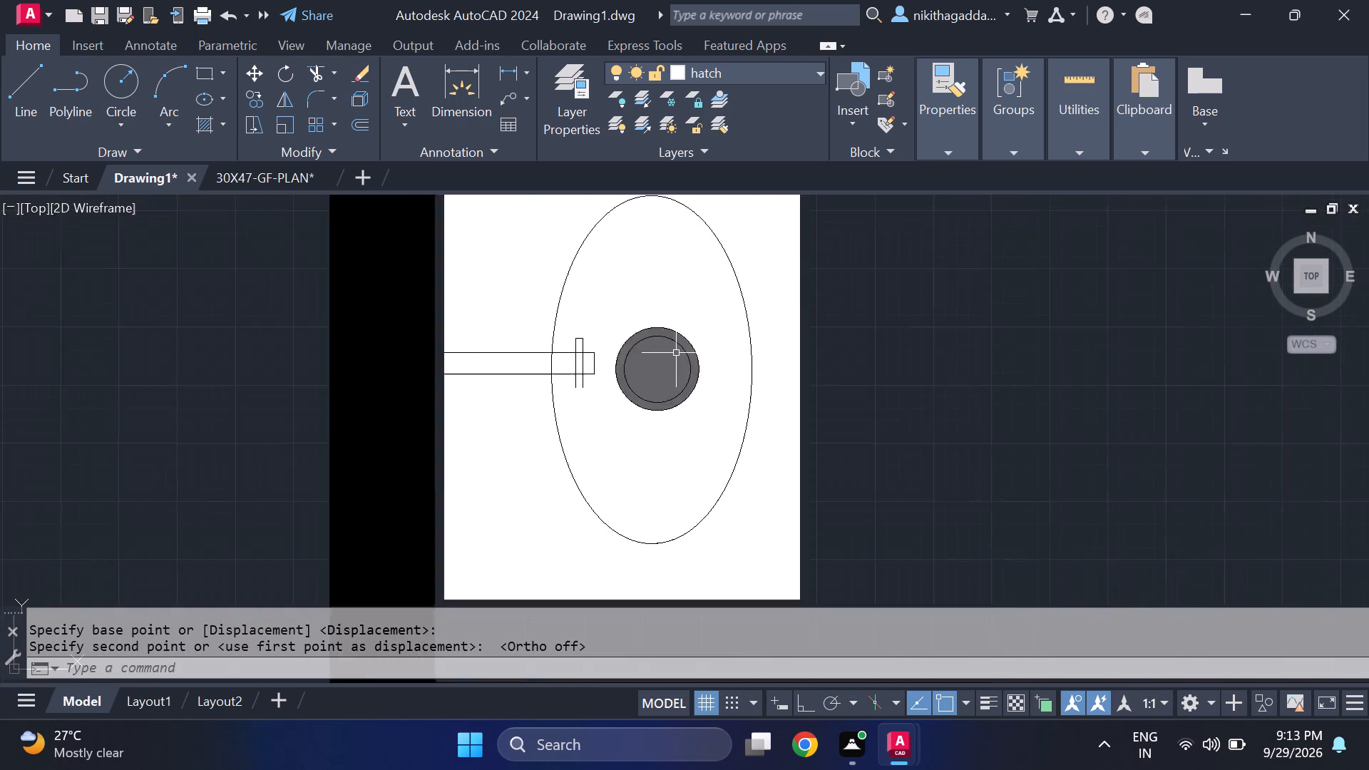
scroll(676, 353, down, 6)
middle_drag(625, 488, 647, 349)
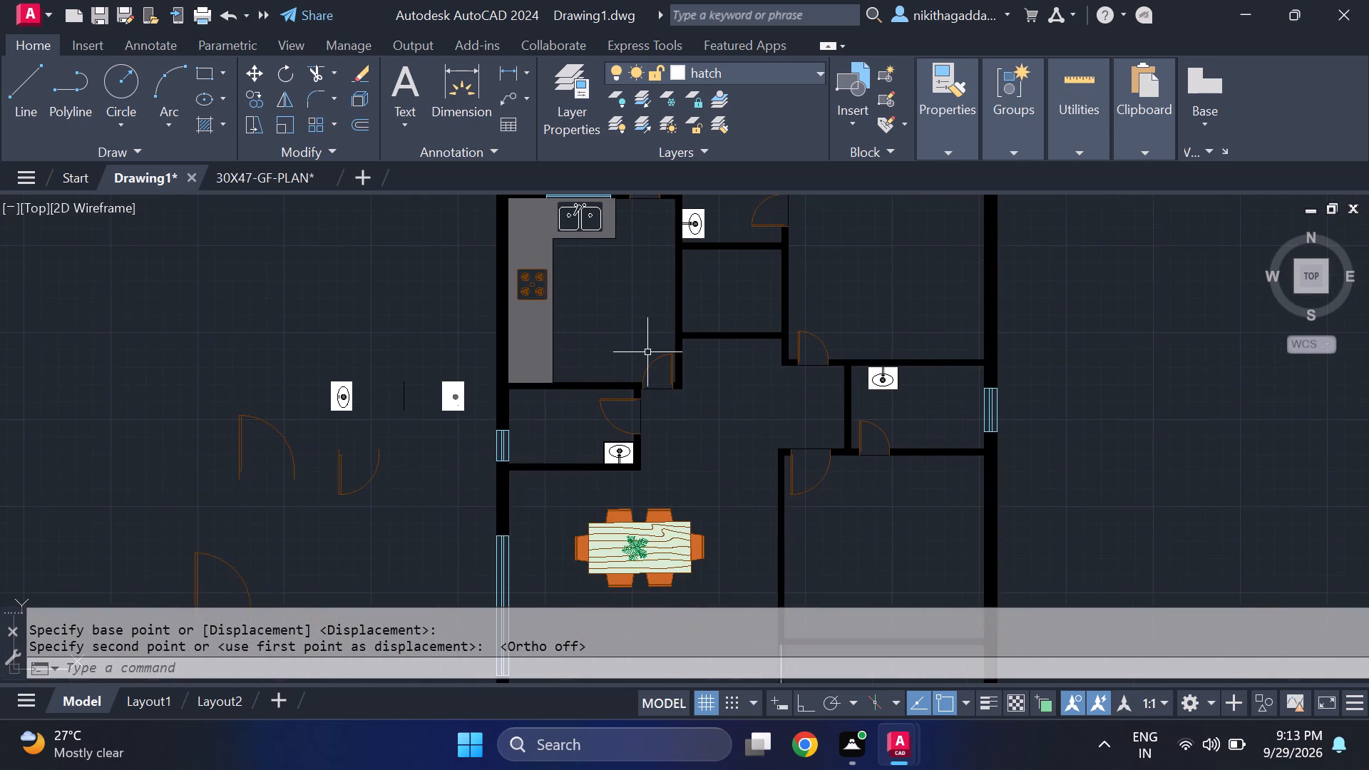
scroll(645, 363, down, 3)
scroll(630, 409, up, 3)
middle_drag(630, 401, 638, 548)
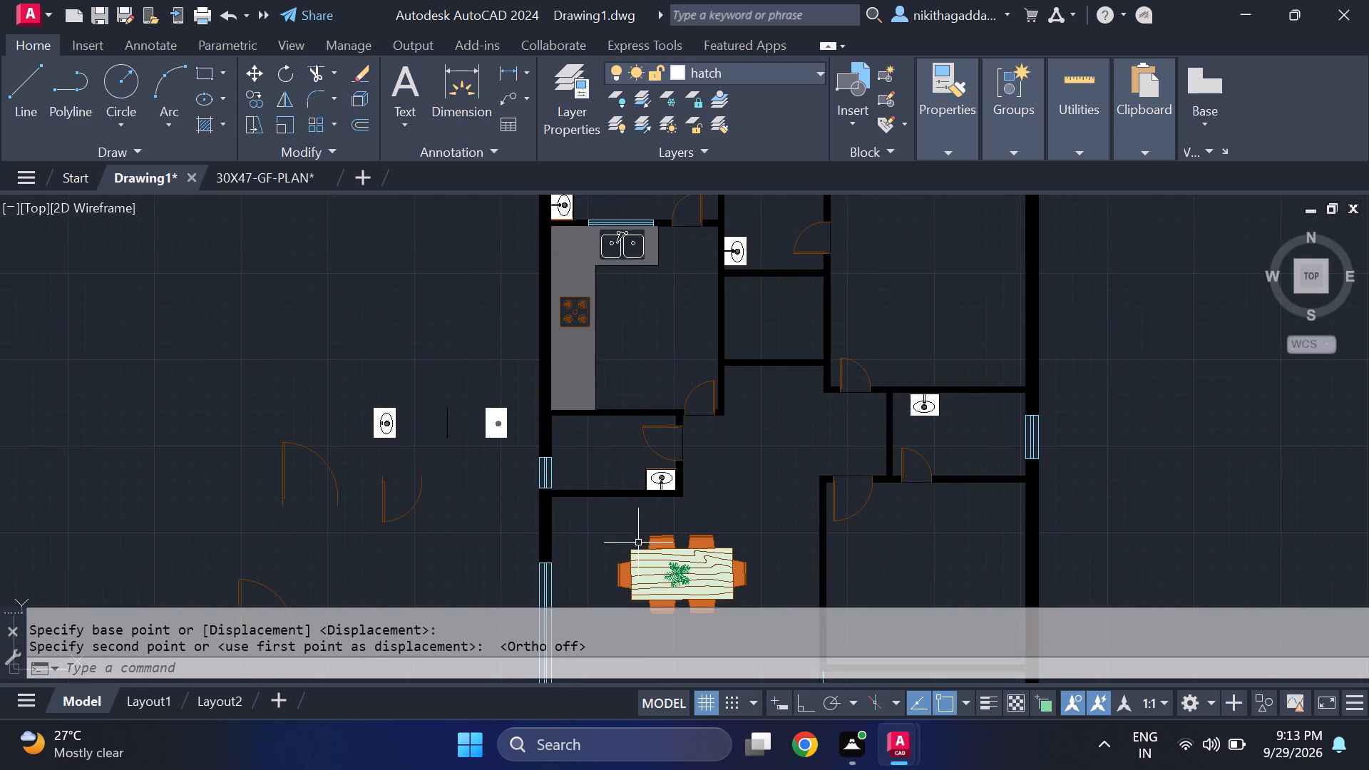
middle_drag(634, 449, 639, 560)
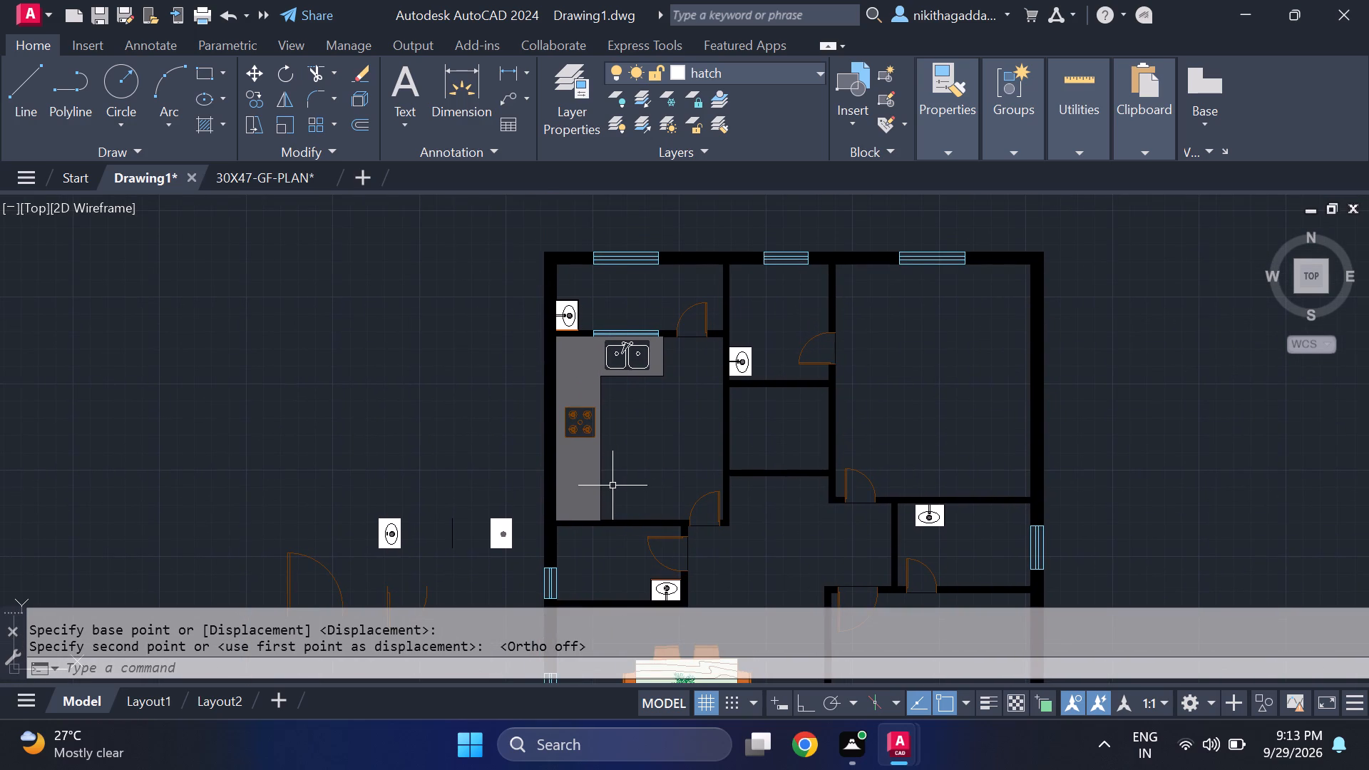
scroll(612, 490, down, 3)
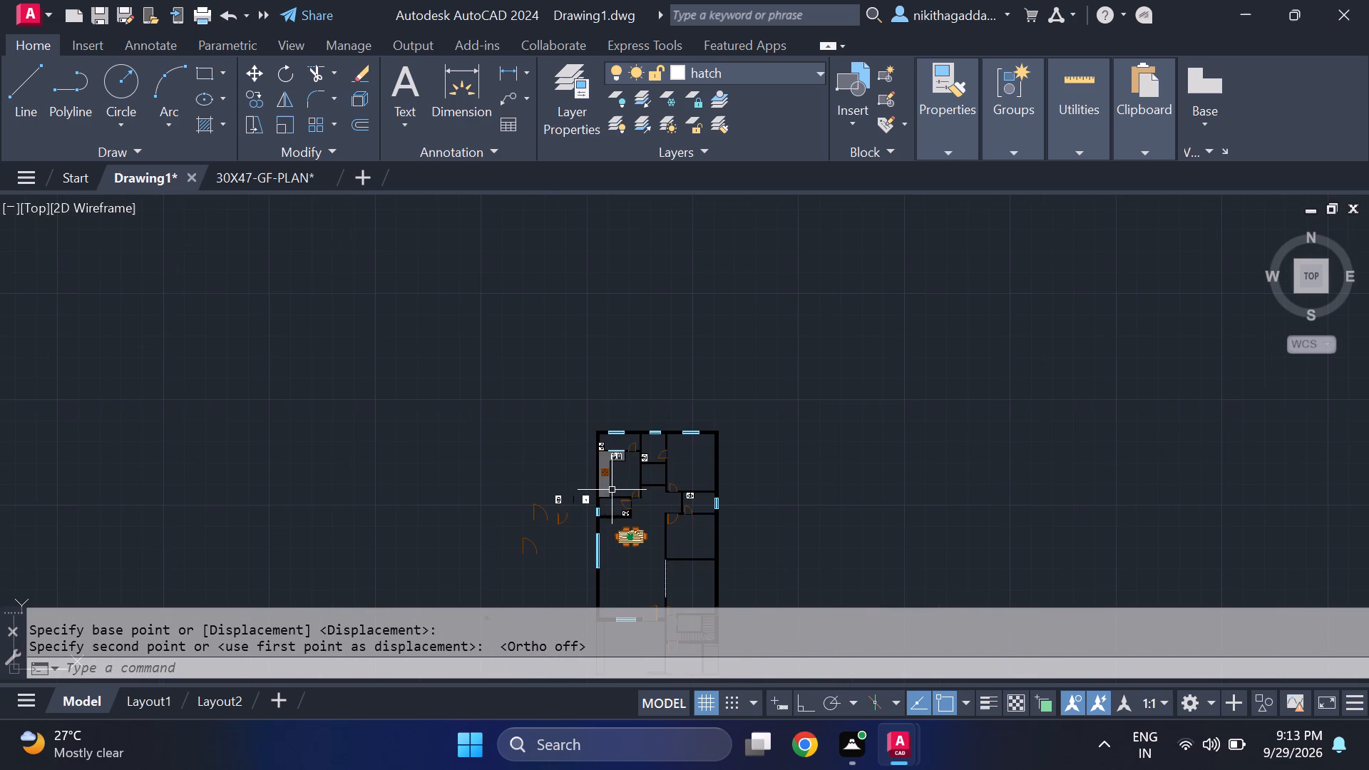
Switch to the 30X47-GF-PLAN drawing and examine the toilet fixture in the 8'6" X 5'0" TOILET room.
click(263, 180)
scroll(712, 384, down, 3)
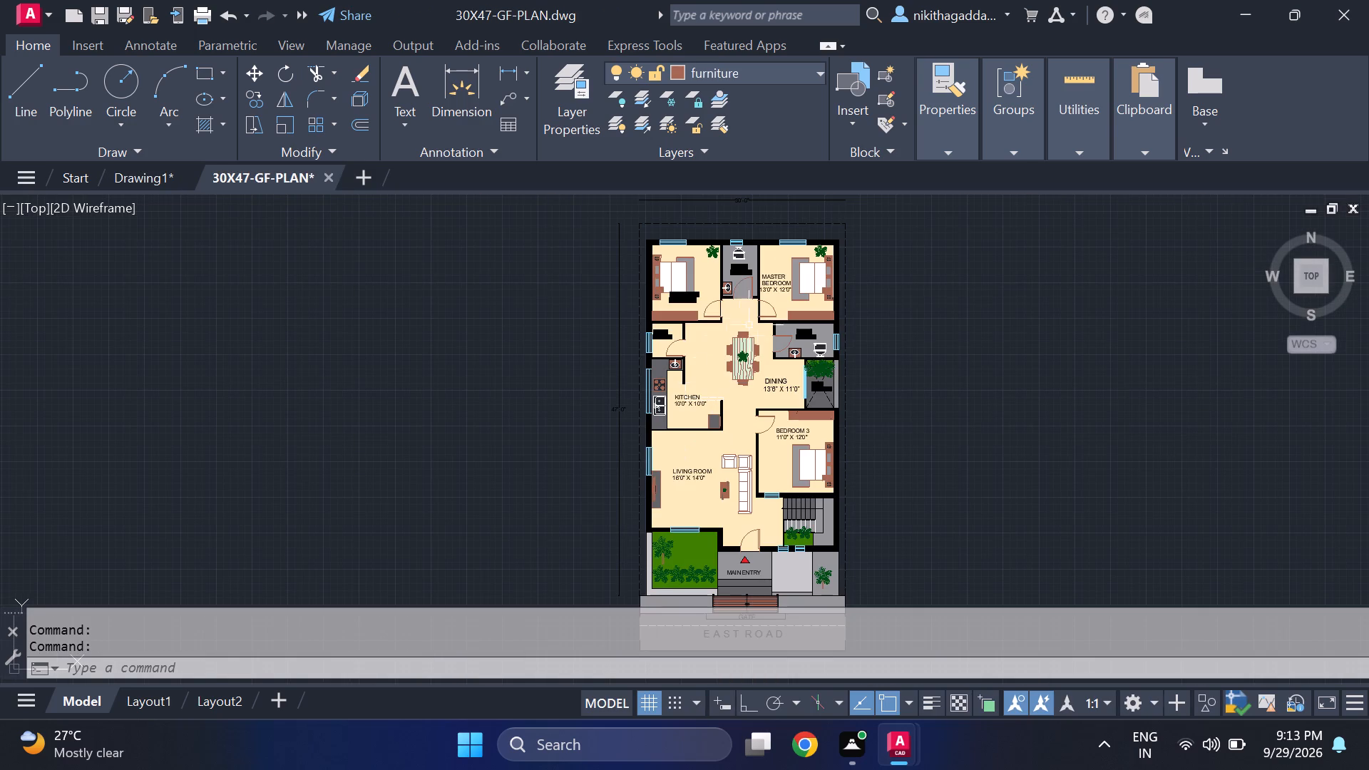
scroll(825, 358, up, 5)
scroll(786, 299, up, 2)
click(804, 265)
click(746, 354)
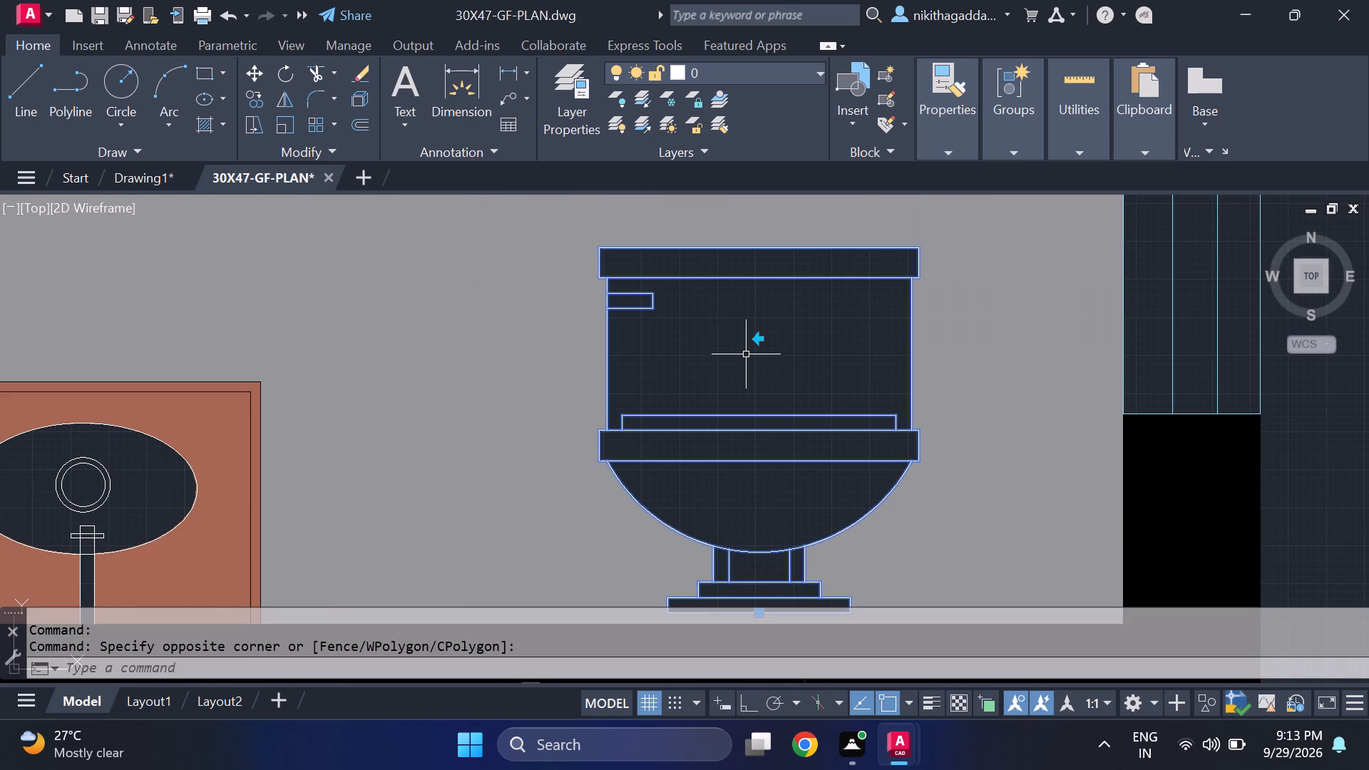
scroll(745, 354, down, 3)
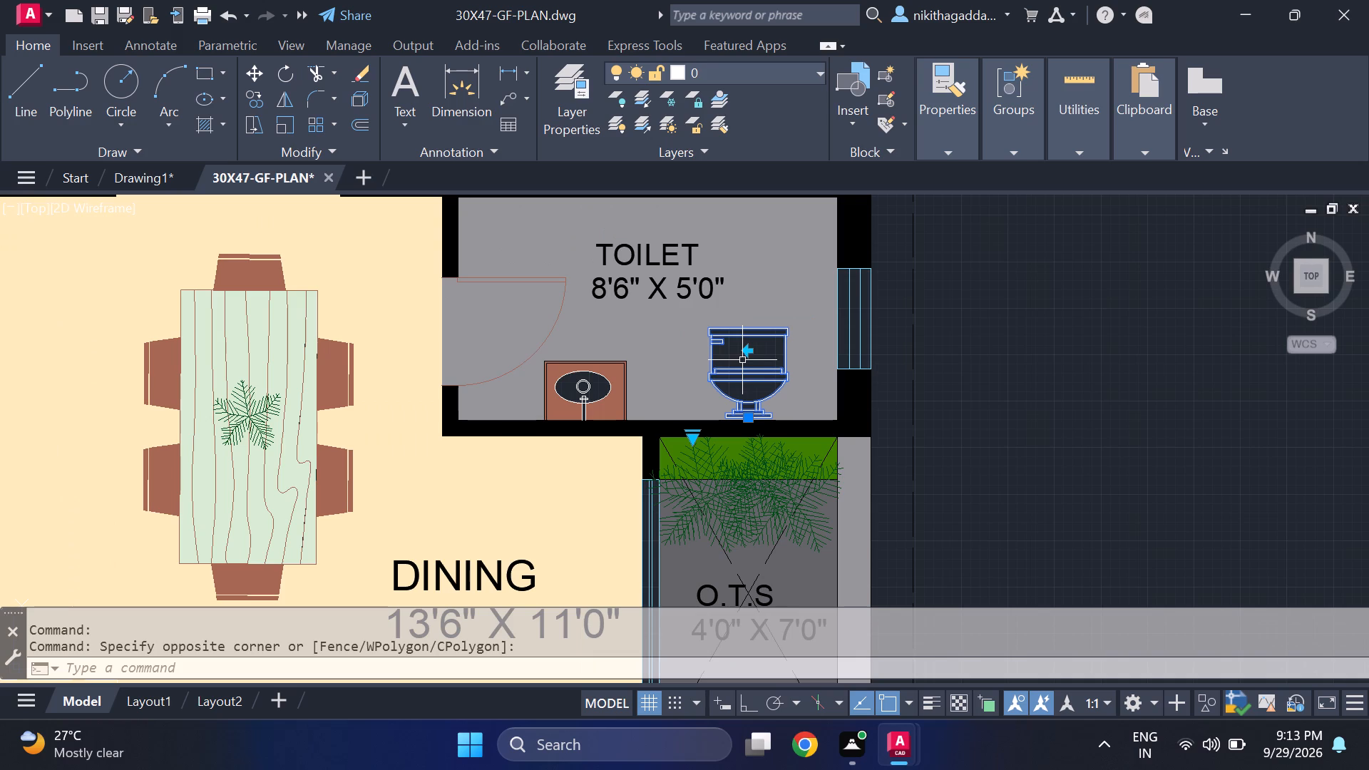
key(Escape)
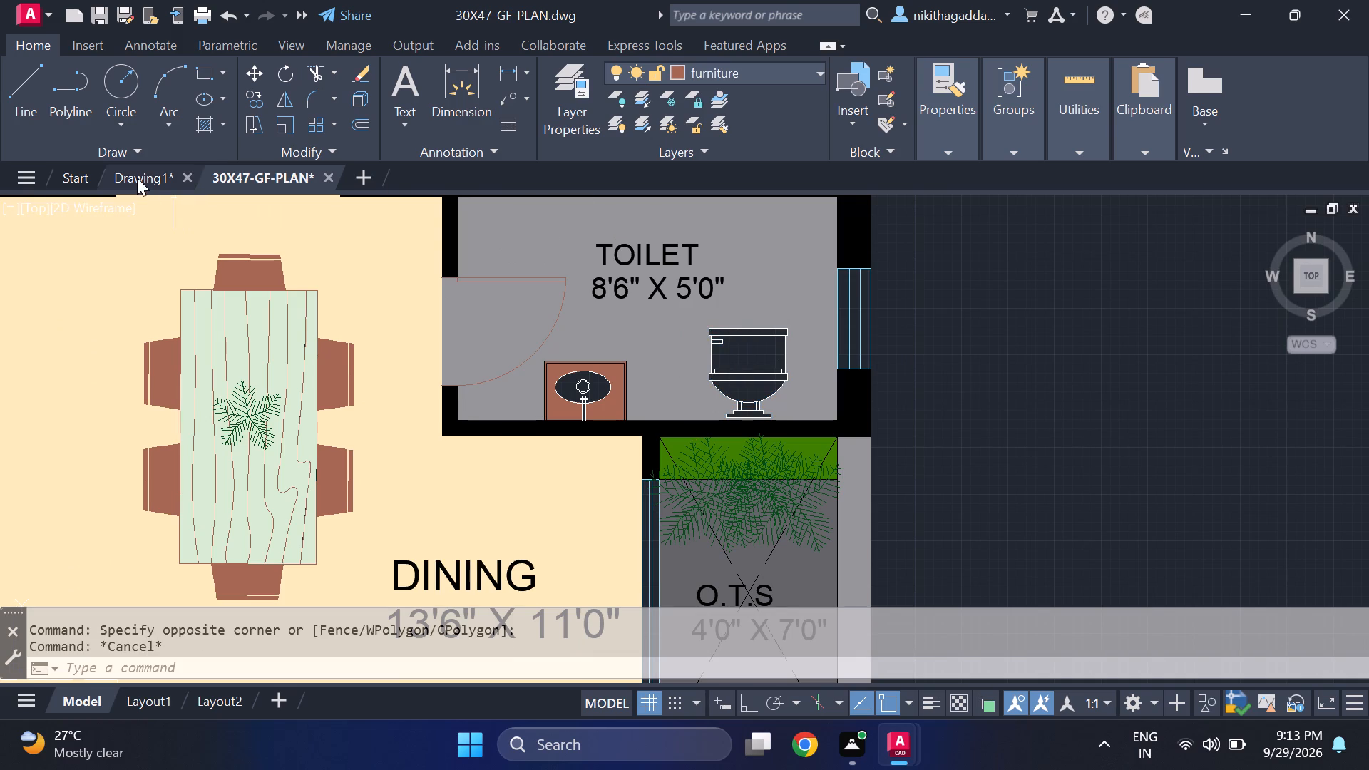
Return to Drawing1 and insert a Toilet - Imperial block from the tool palettes in the open area west of the kitchen.
click(137, 178)
scroll(602, 438, down, 2)
scroll(637, 486, up, 3)
scroll(583, 445, up, 3)
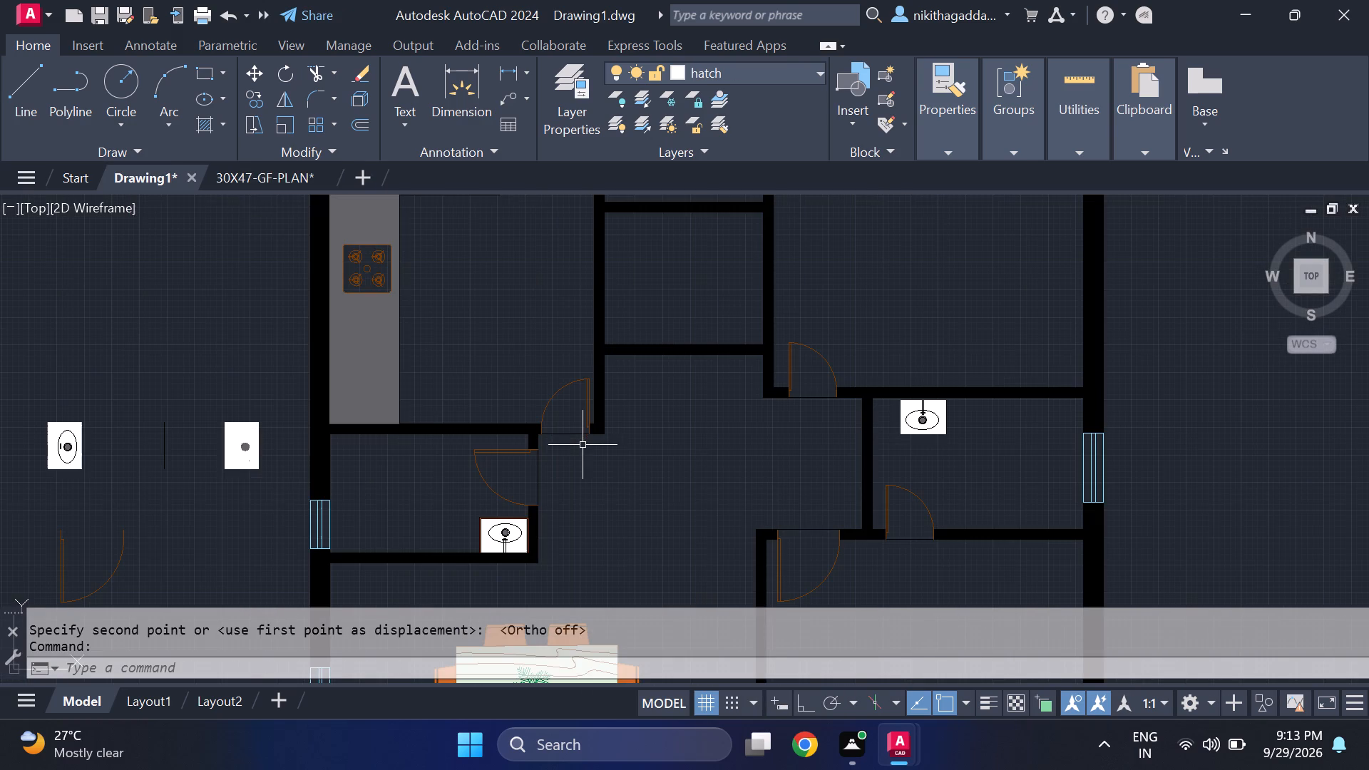
text(tp)
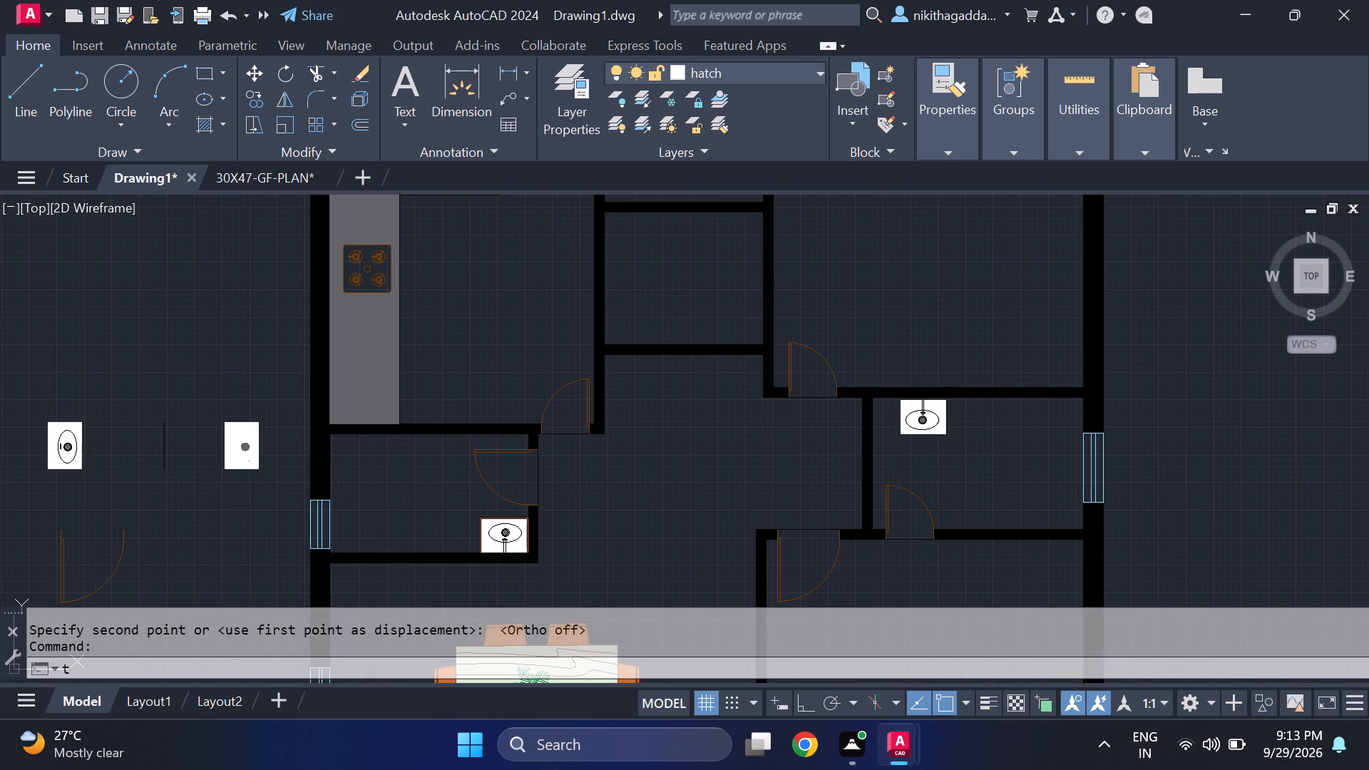
key(Return)
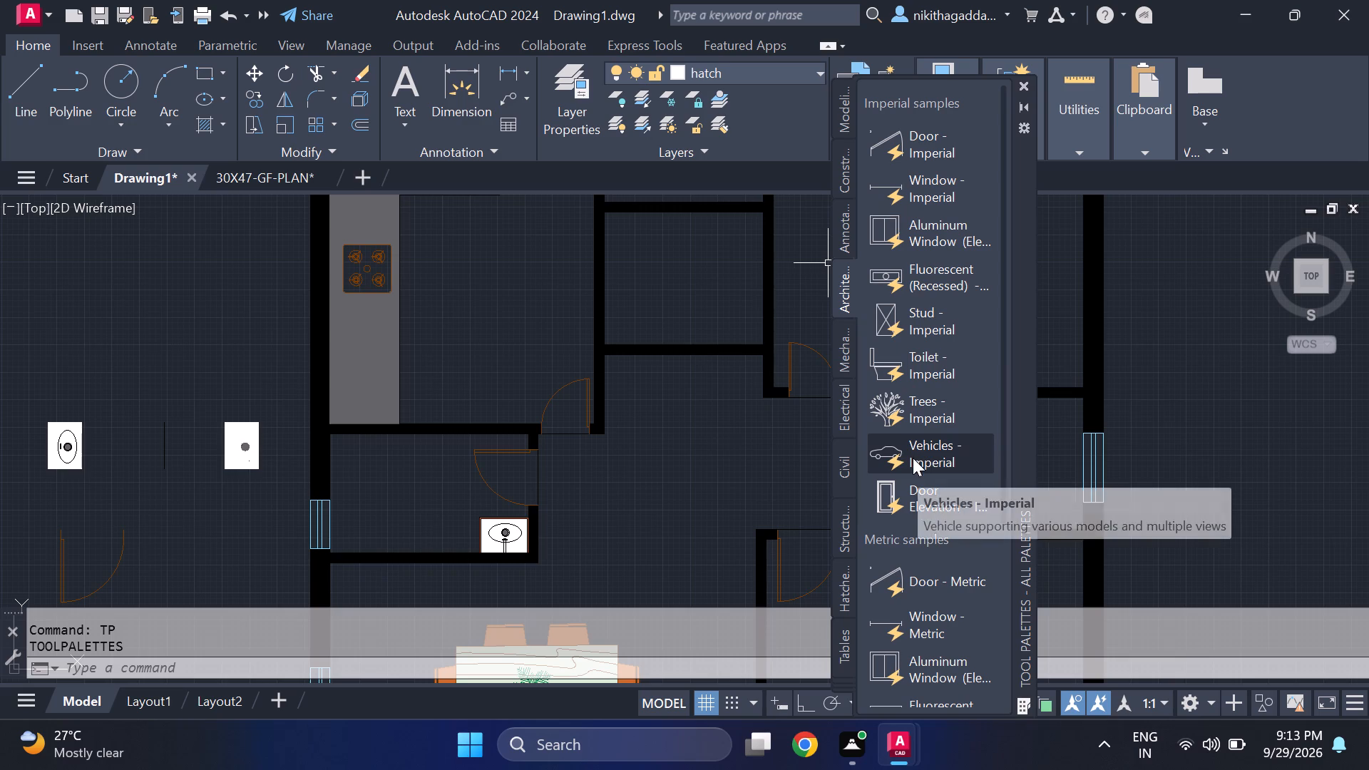
click(913, 458)
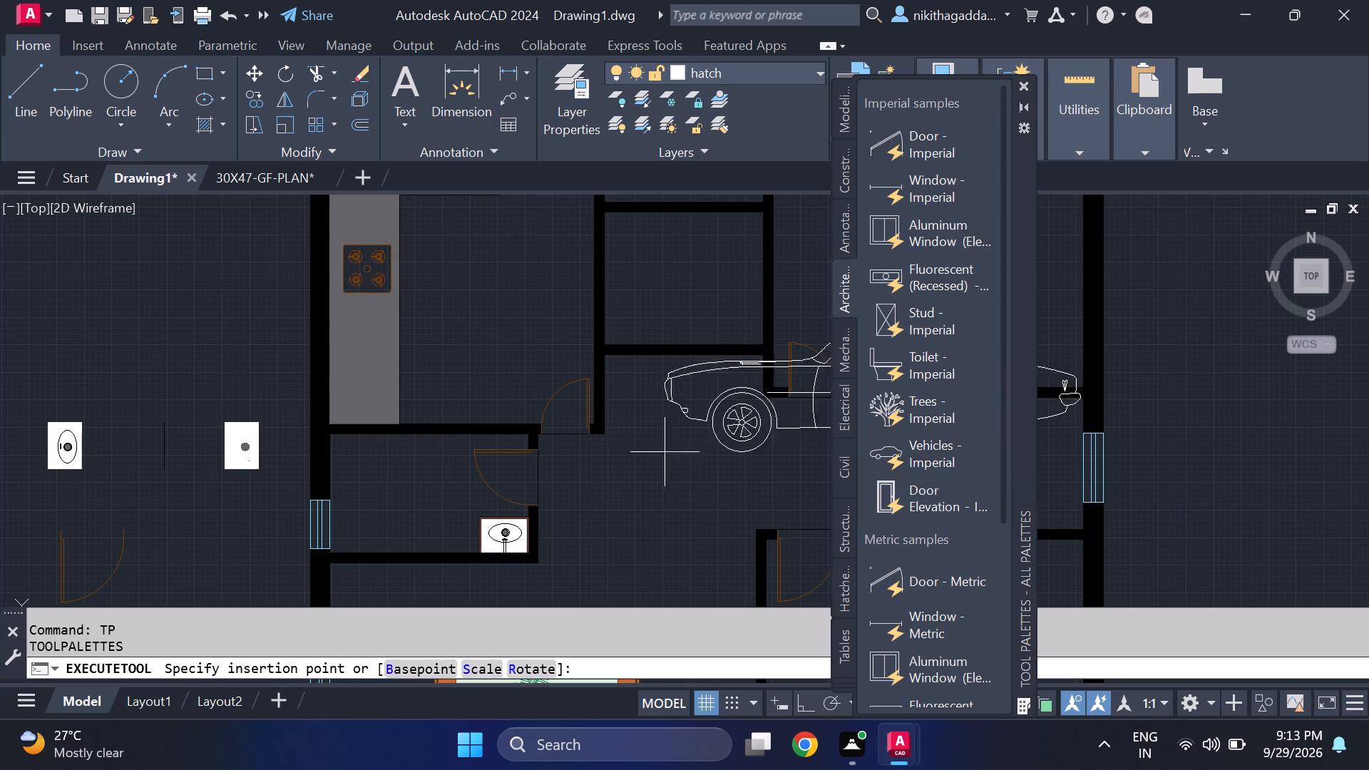
key(Escape)
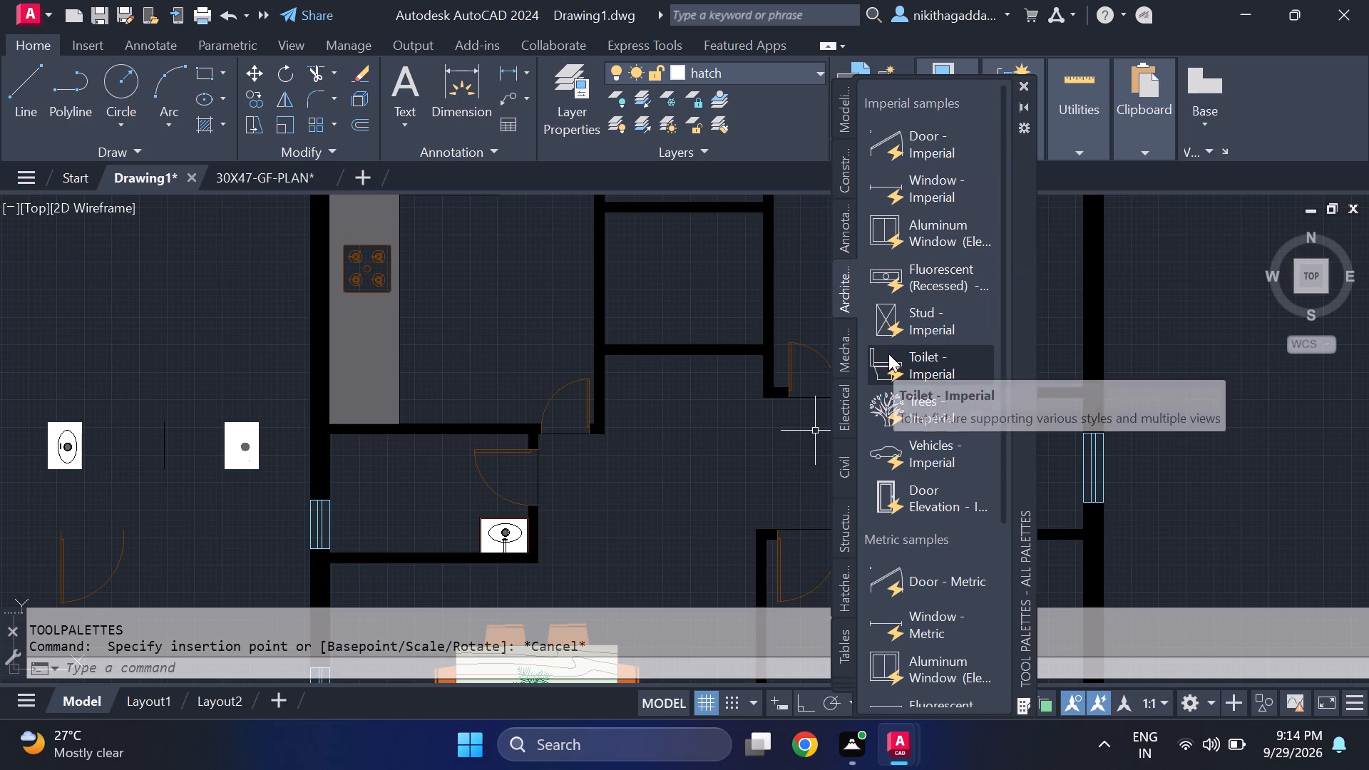
drag(888, 356, 150, 299)
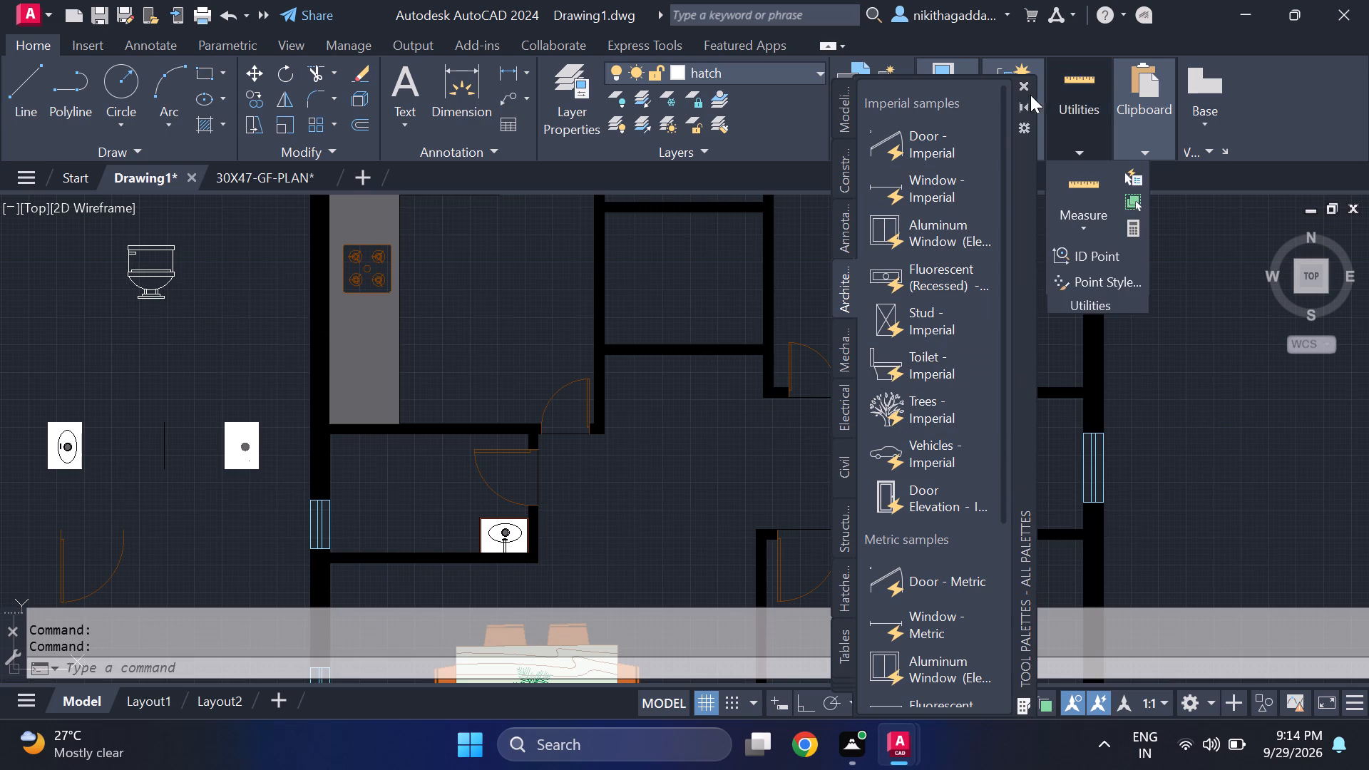
click(1022, 86)
Mirror the new toilet about a horizontal line north of it, keeping the original.
middle_drag(198, 262, 225, 324)
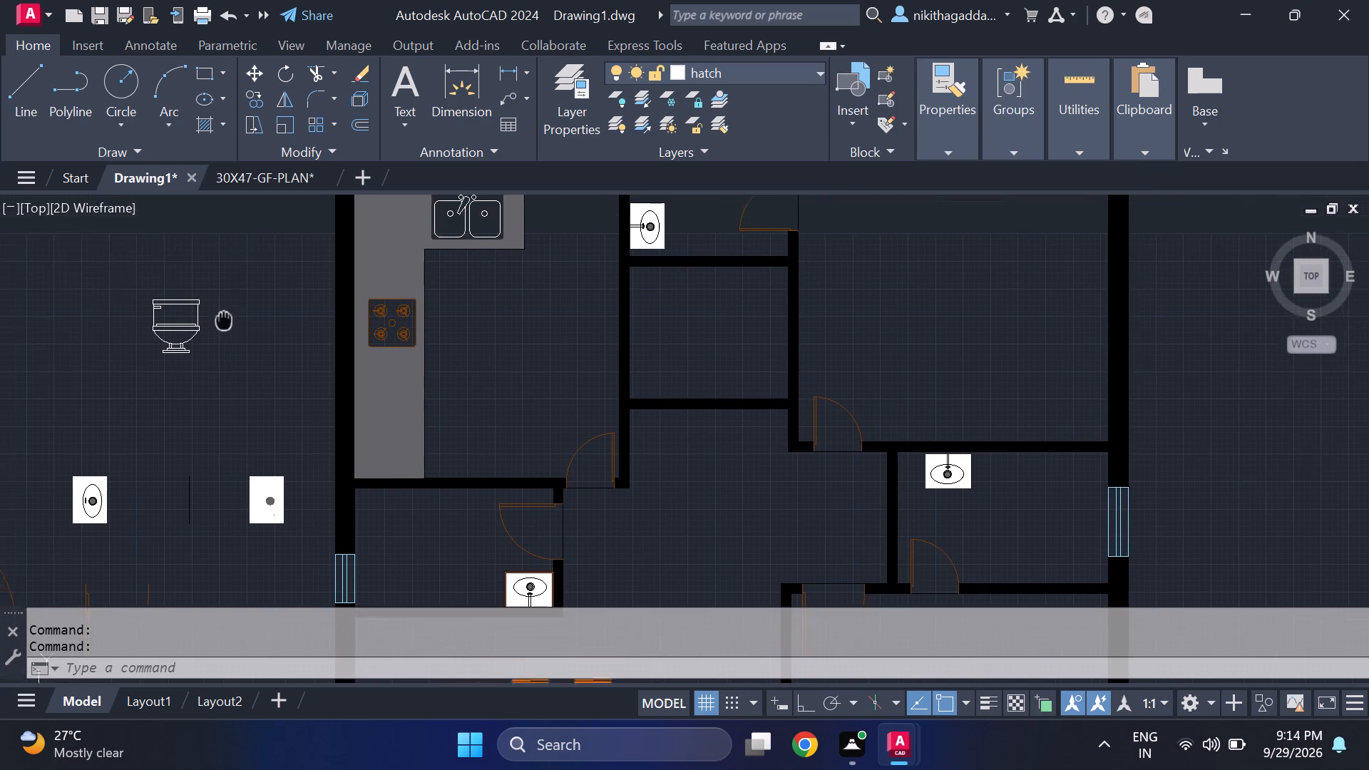
middle_drag(225, 324, 232, 358)
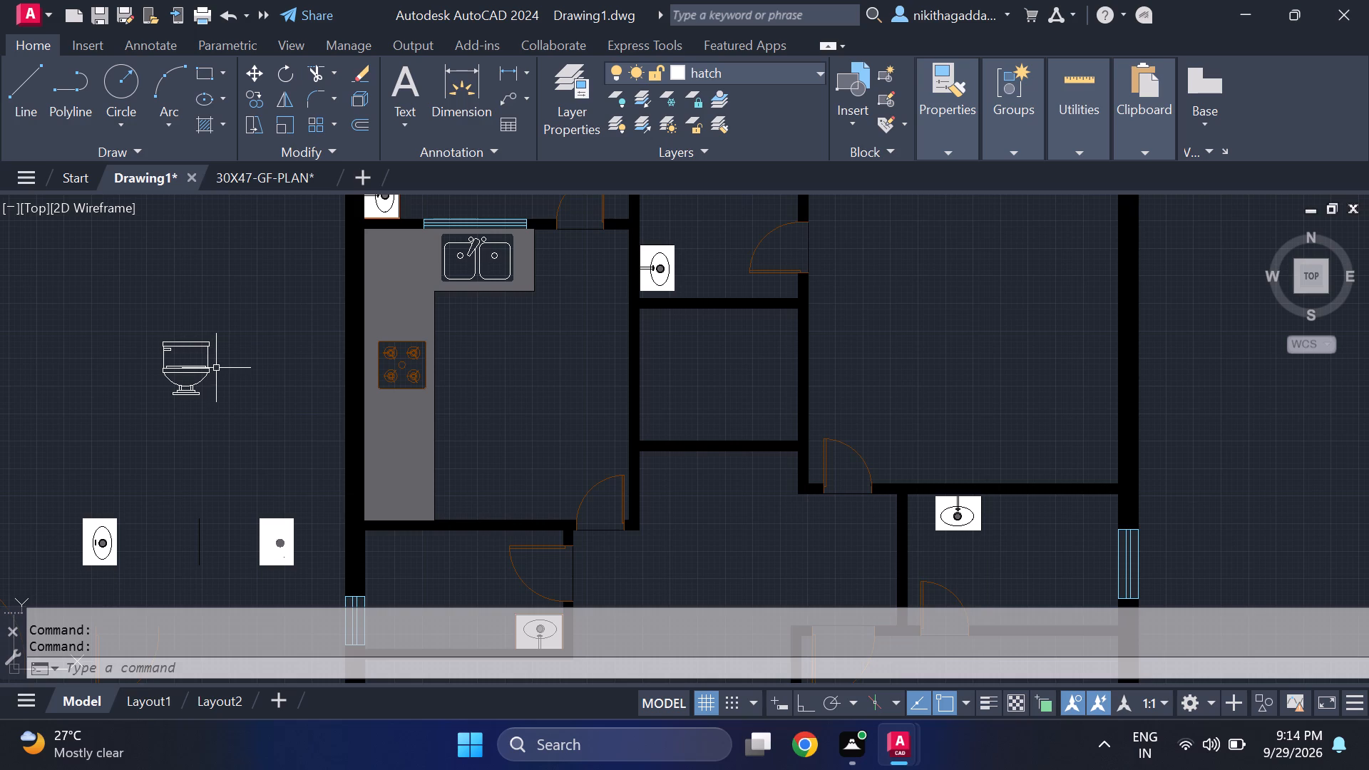
scroll(212, 376, down, 2)
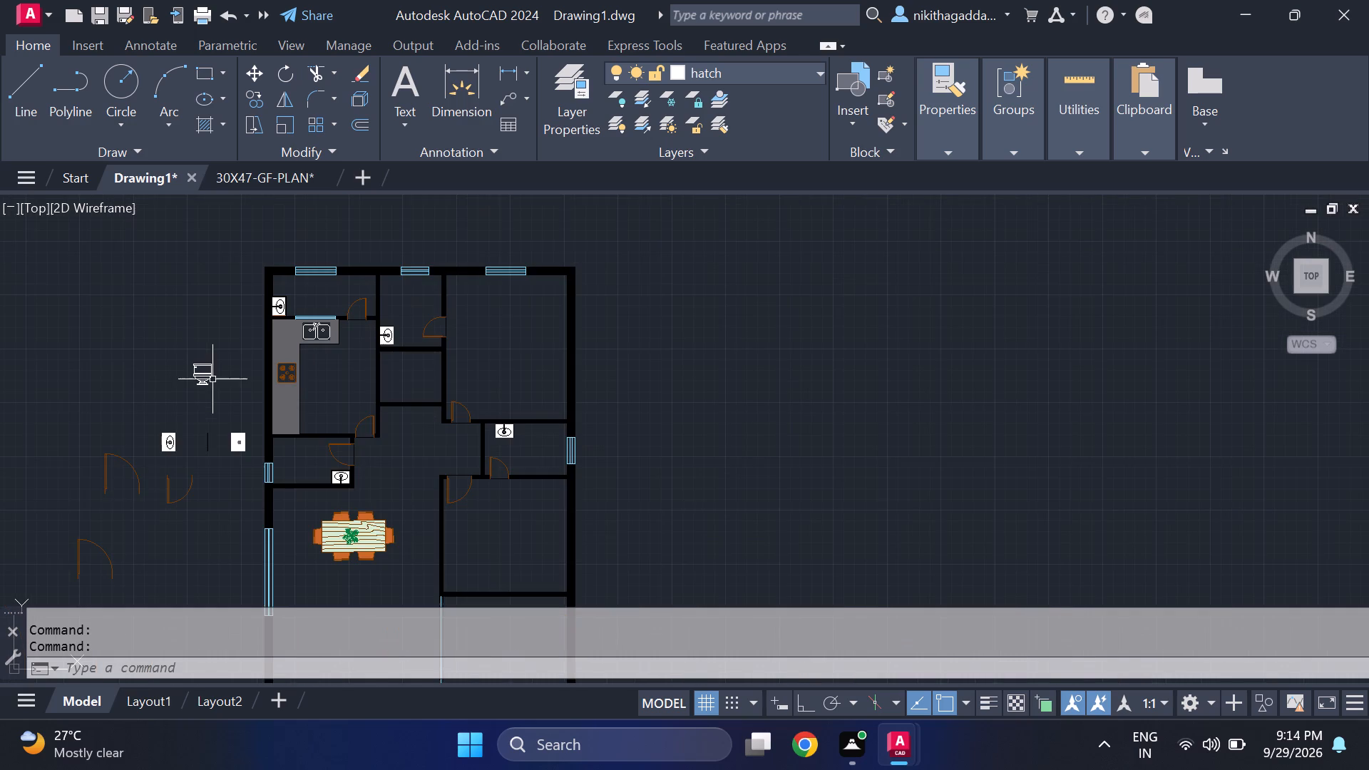
middle_drag(207, 379, 321, 392)
scroll(322, 390, up, 3)
drag(361, 300, 358, 309)
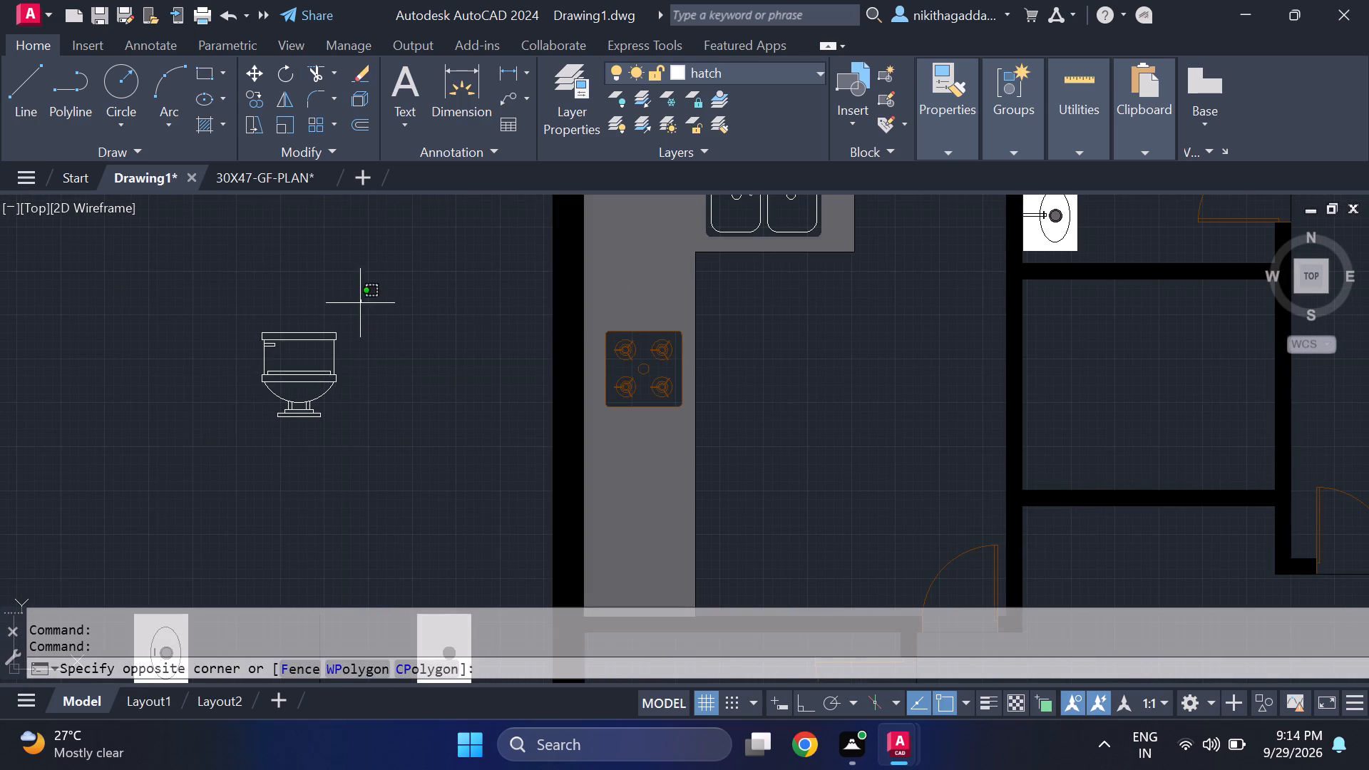
click(146, 512)
text(mi)
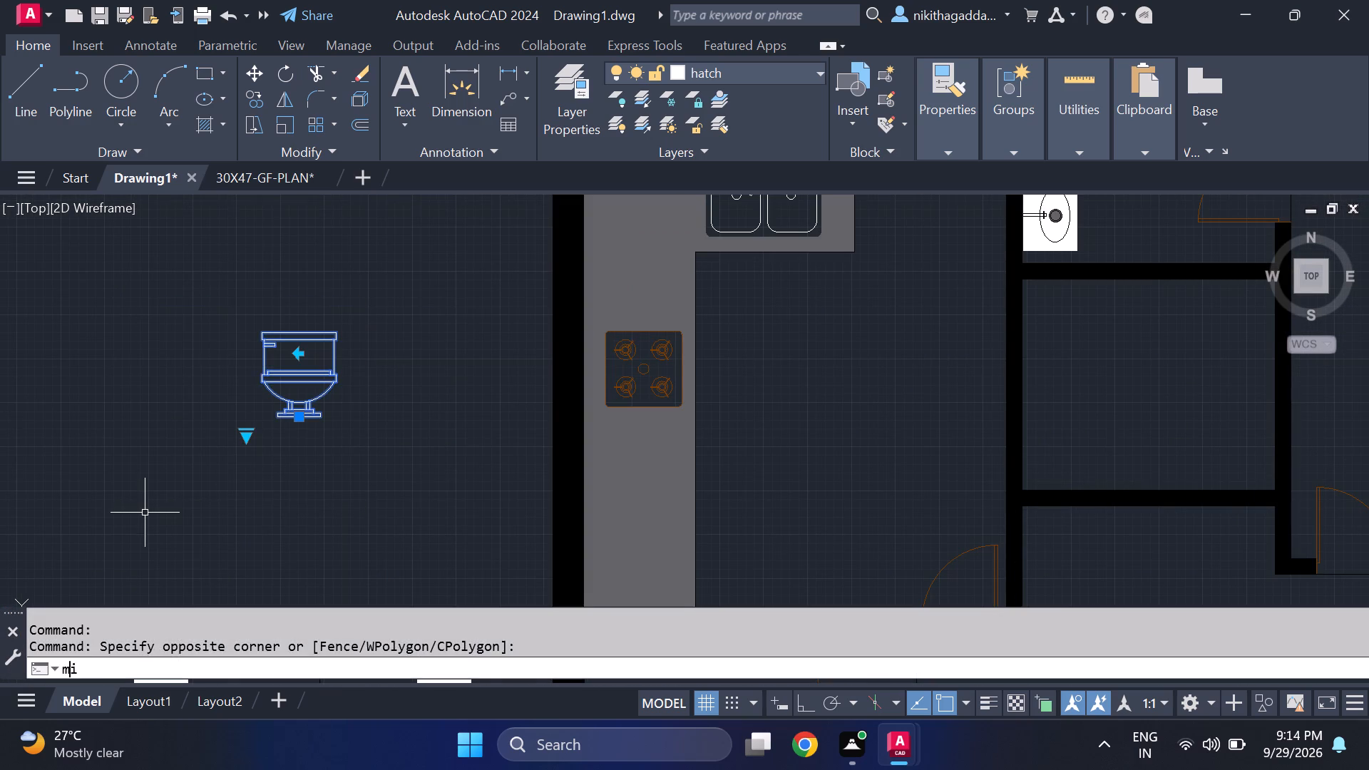
key(Return)
click(123, 285)
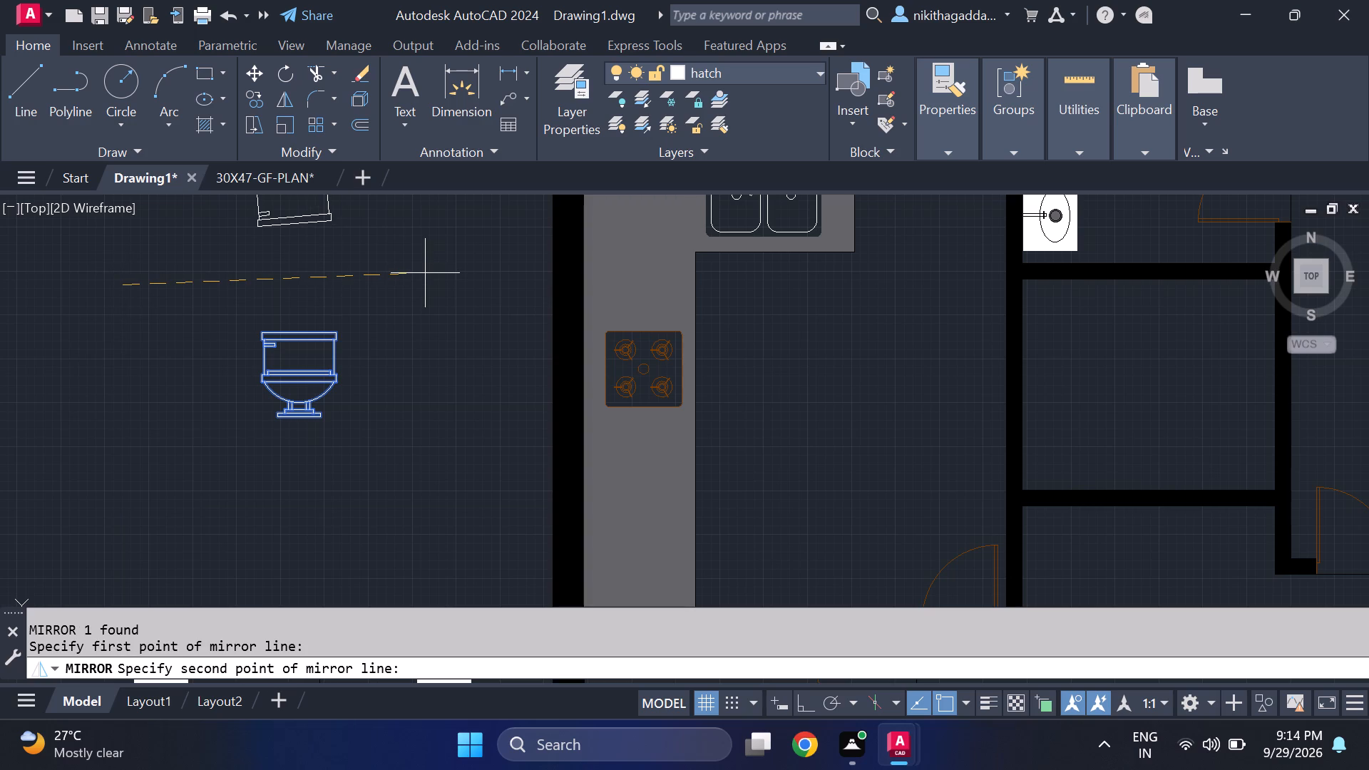
key(F8)
click(471, 265)
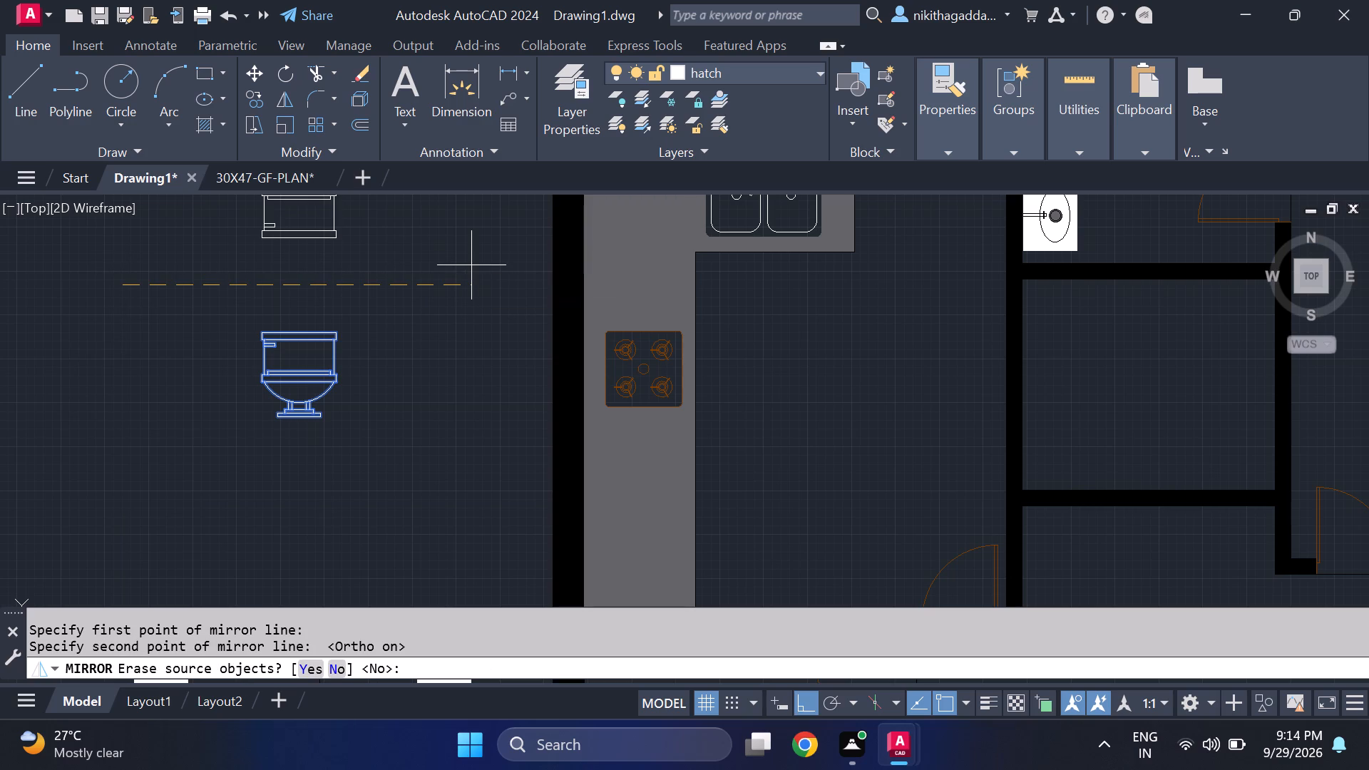
text(no)
key(Return)
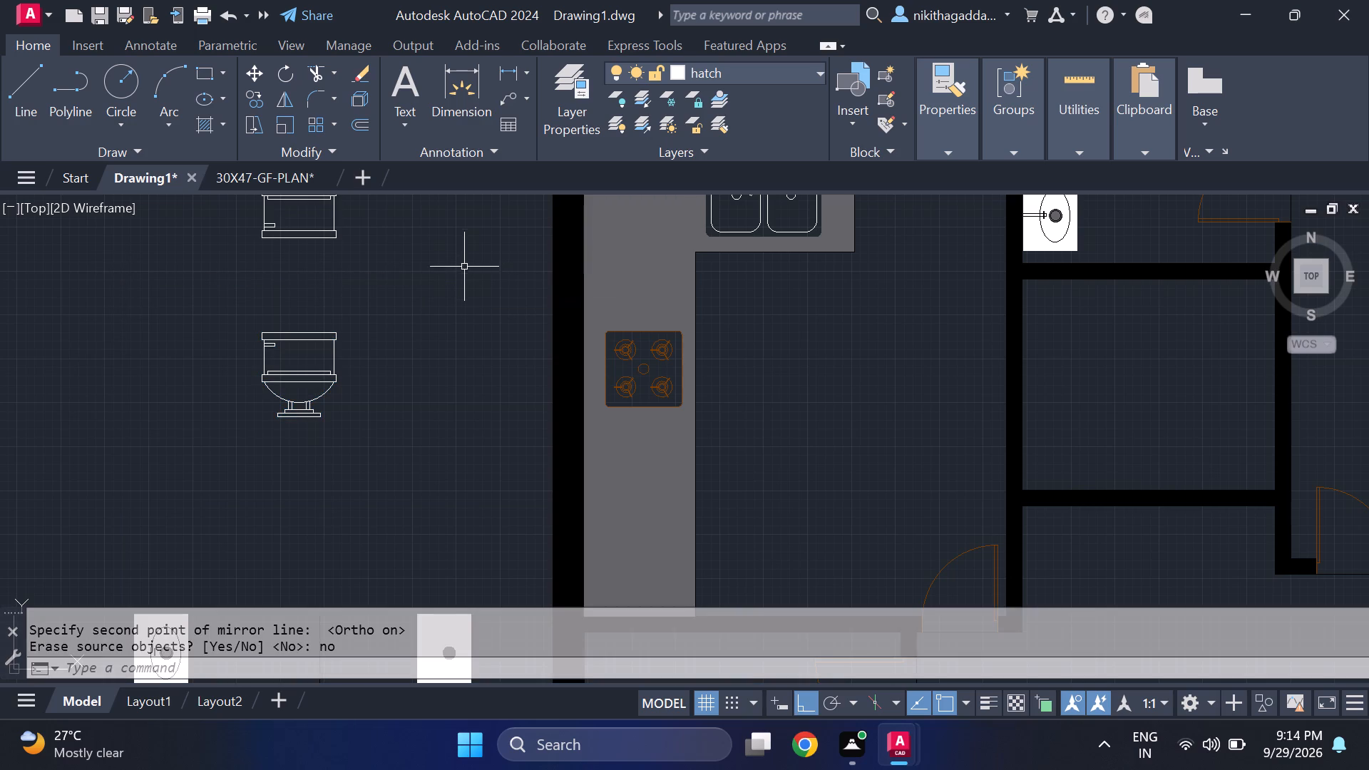
Copy the mirrored toilet by its base midpoint to the north wall of the small room with the middle north window, just west of that window.
middle_drag(401, 301, 457, 461)
drag(395, 257, 398, 287)
drag(111, 483, 113, 461)
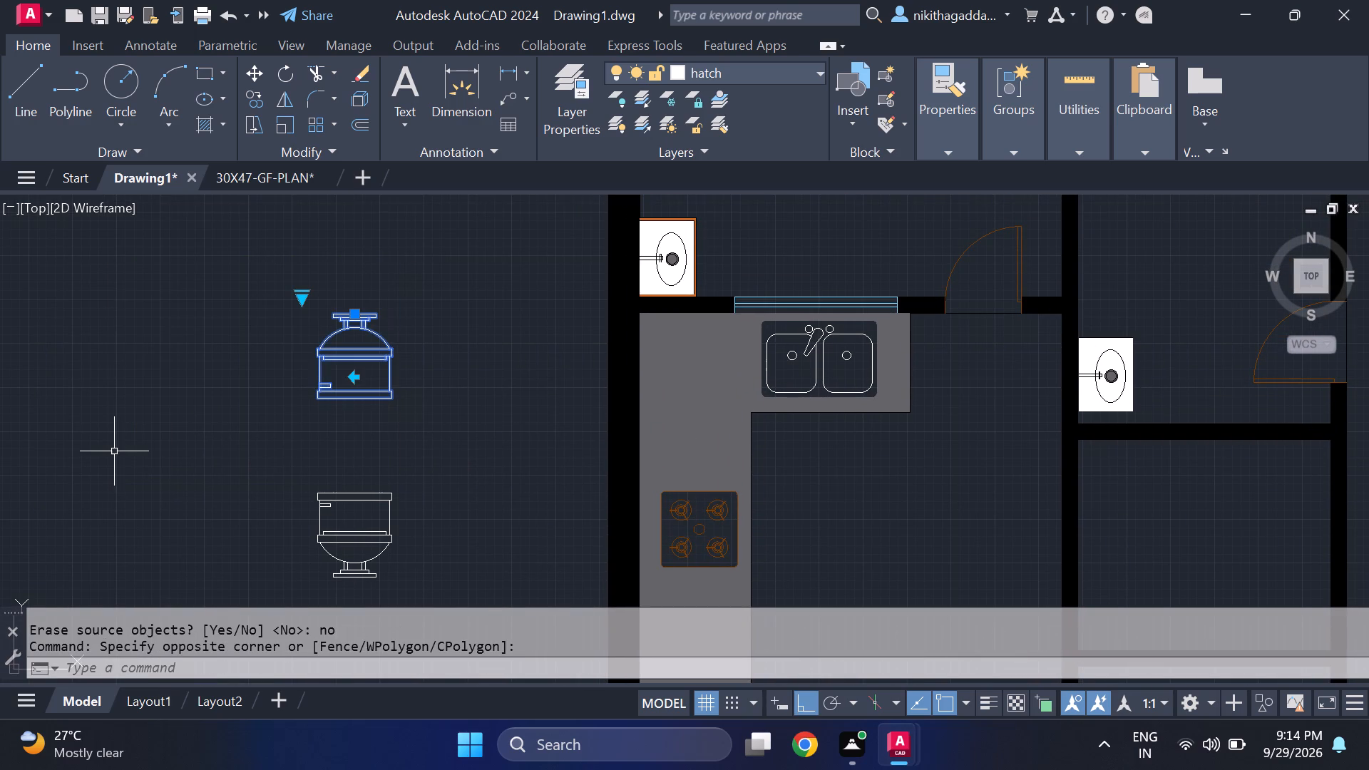
text(co)
key(Return)
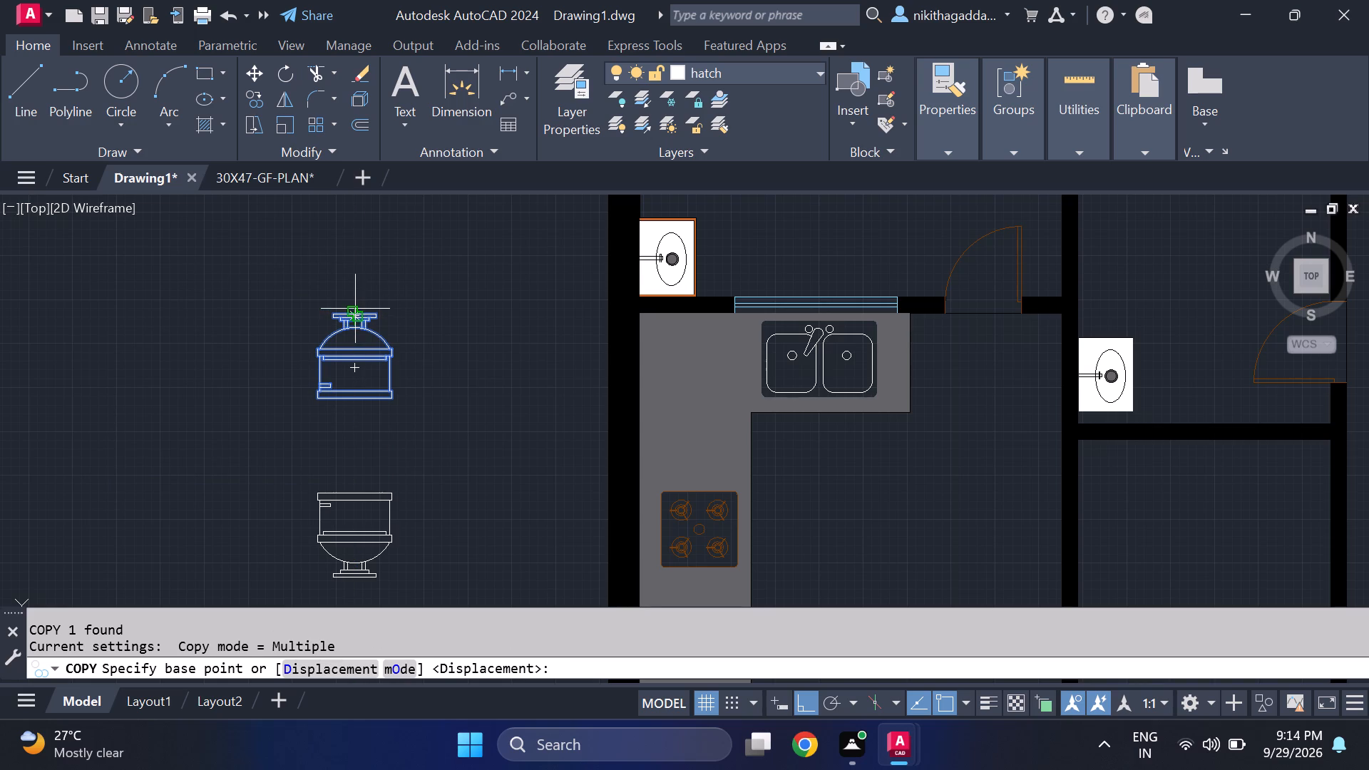
click(355, 309)
scroll(515, 305, down, 3)
key(F8)
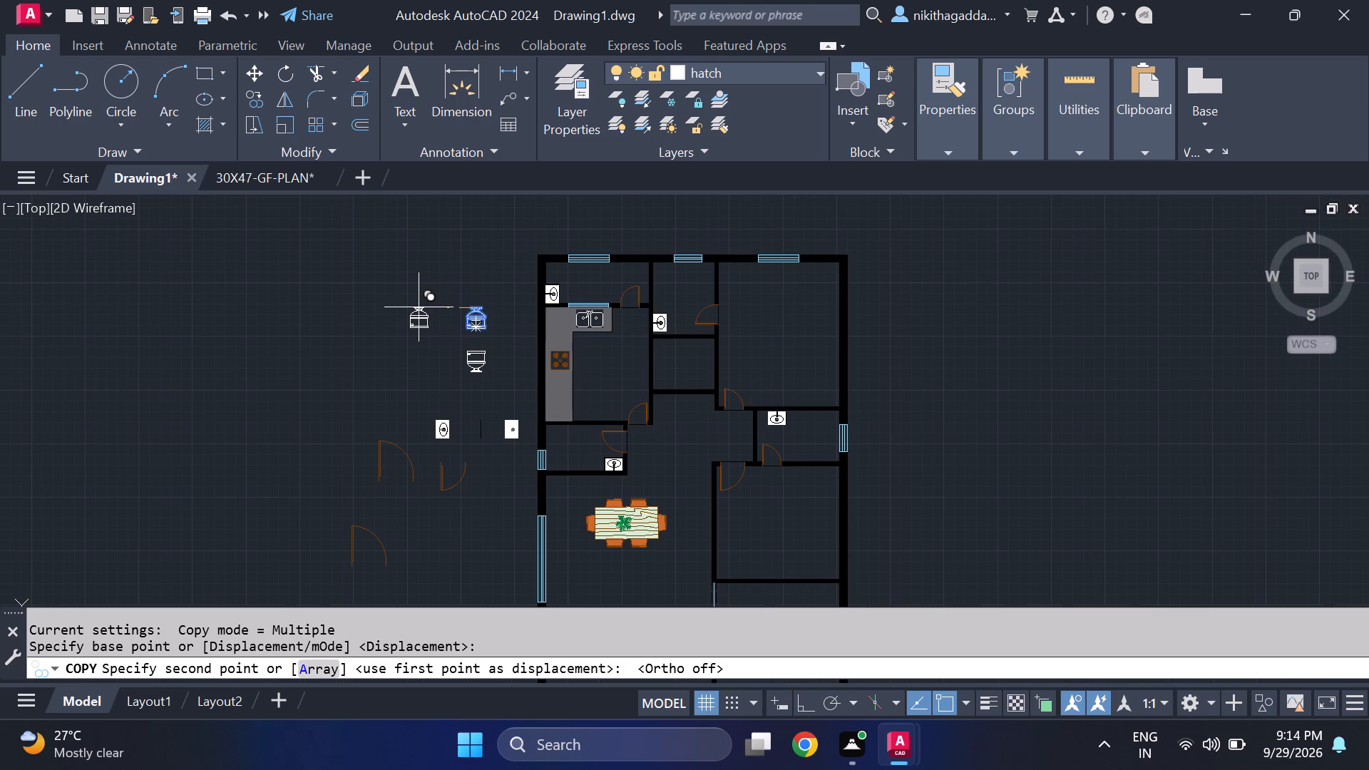
scroll(731, 254, down, 1)
scroll(695, 232, up, 4)
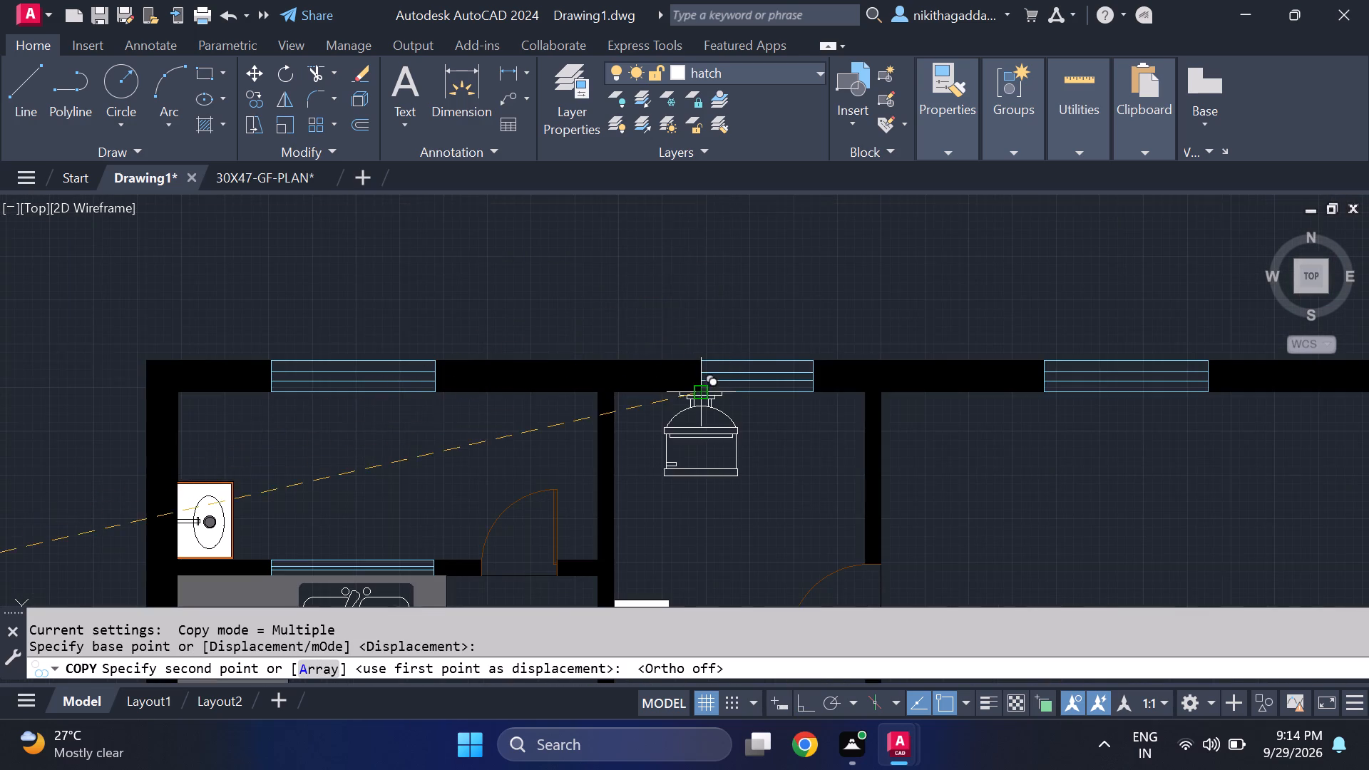
scroll(707, 392, up, 2)
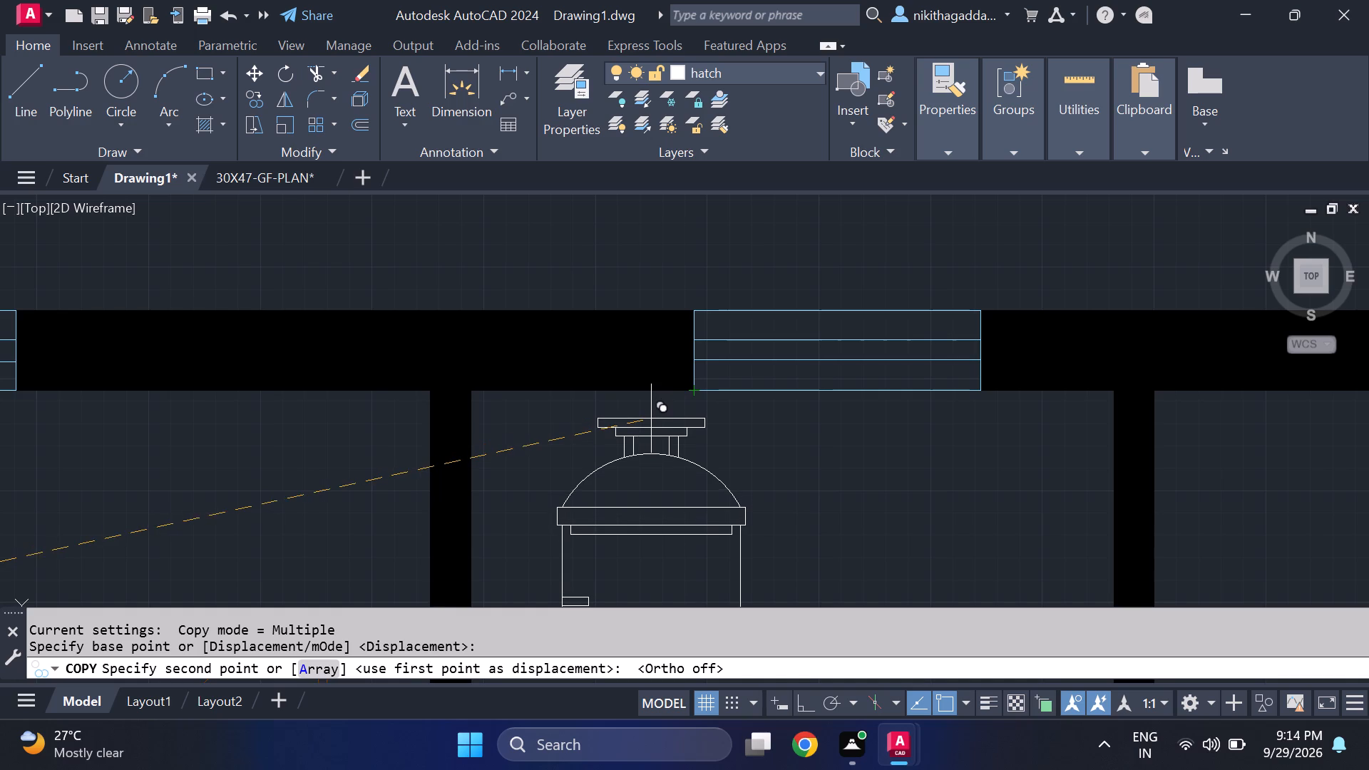
click(651, 418)
Place another copy of the mirrored toilet against the north wall of the small east room, east of its washbasin.
scroll(757, 437, down, 4)
middle_drag(914, 513, 855, 446)
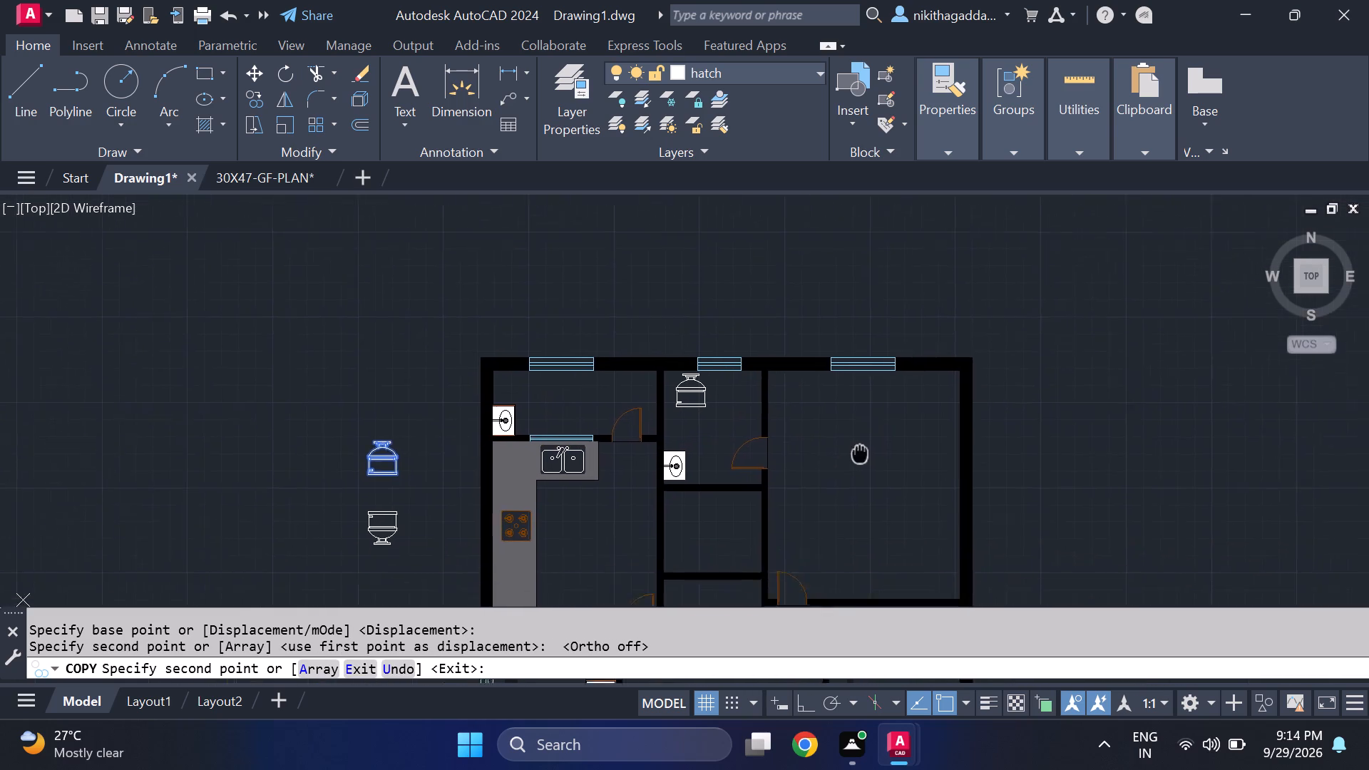
middle_drag(855, 446, 498, 237)
scroll(491, 432, down, 1)
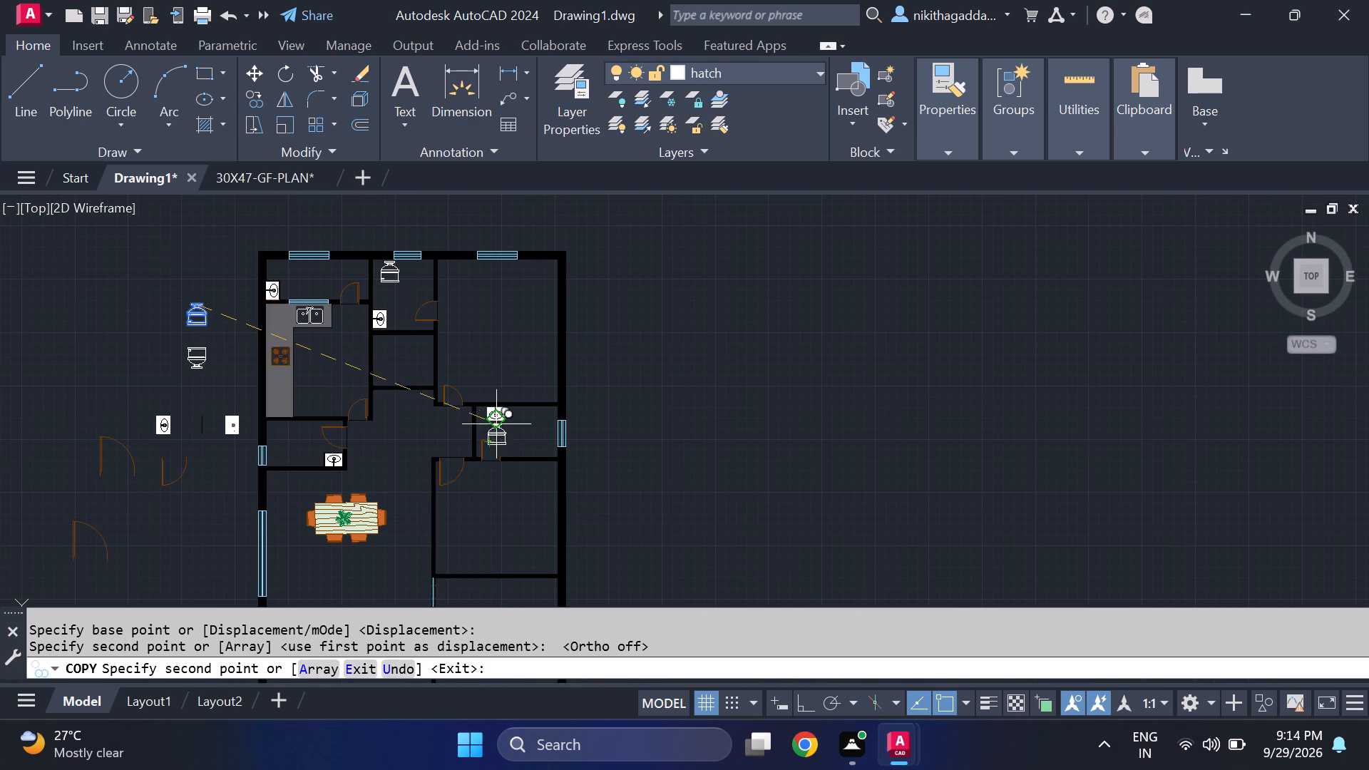
scroll(513, 426, up, 3)
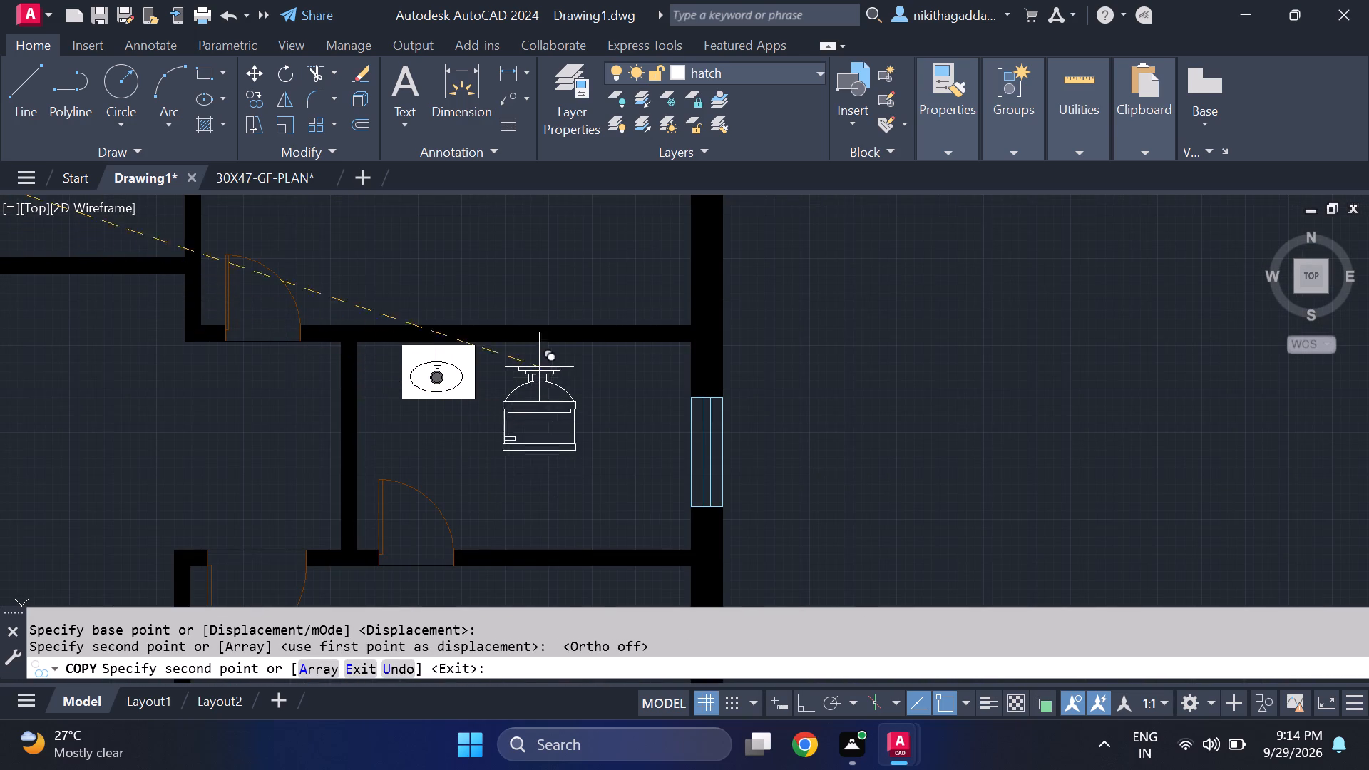
scroll(545, 349, up, 2)
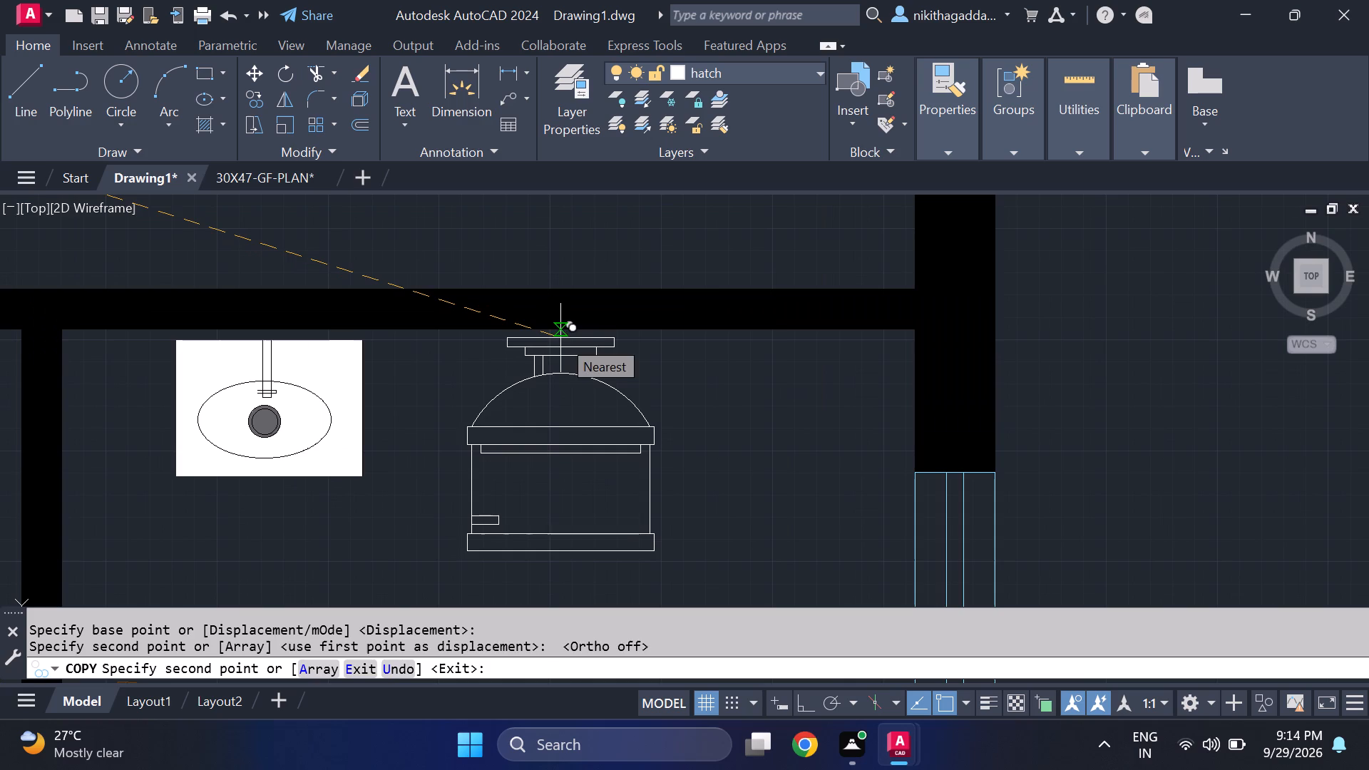
click(560, 338)
key(Escape)
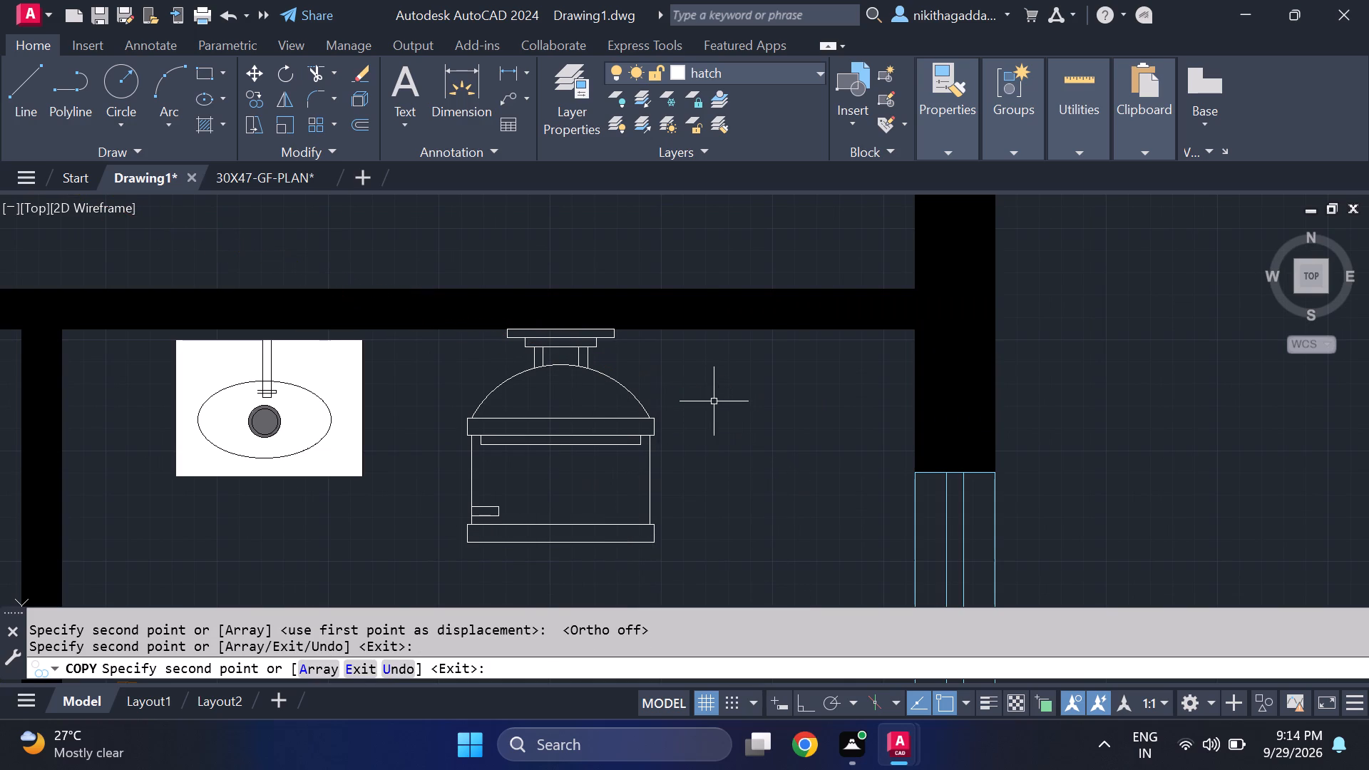
Move the original toilet by its base midpoint to the south wall of the small west room, between its window and washbasin.
scroll(707, 406, down, 5)
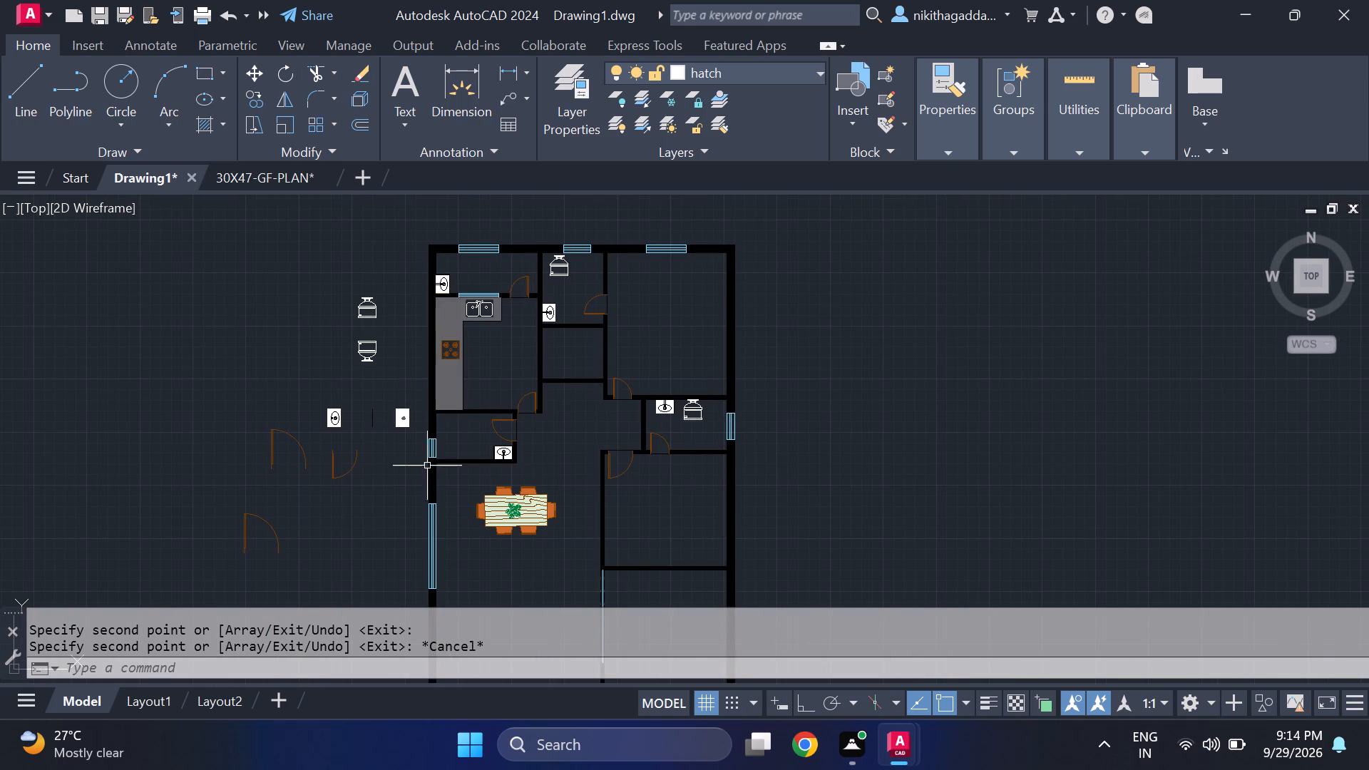
scroll(734, 415, up, 2)
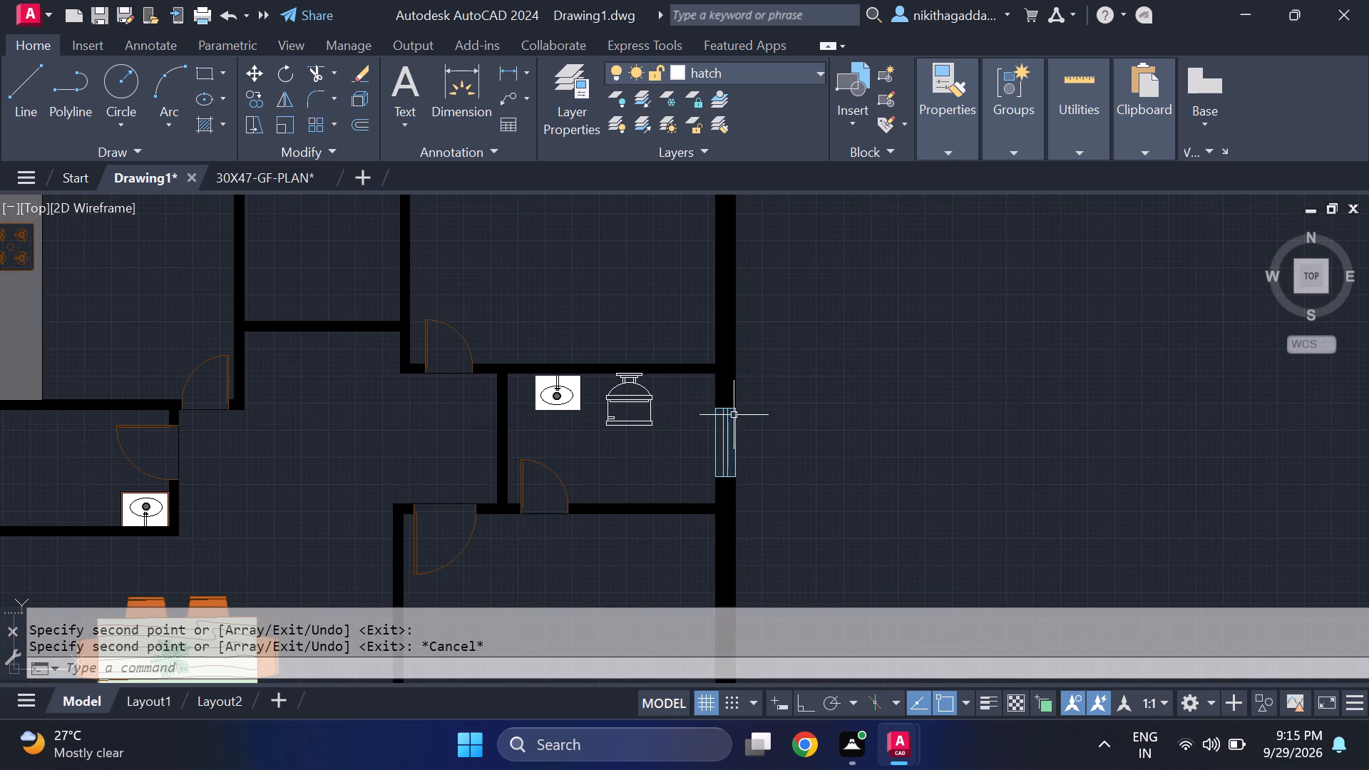
middle_drag(453, 439, 662, 384)
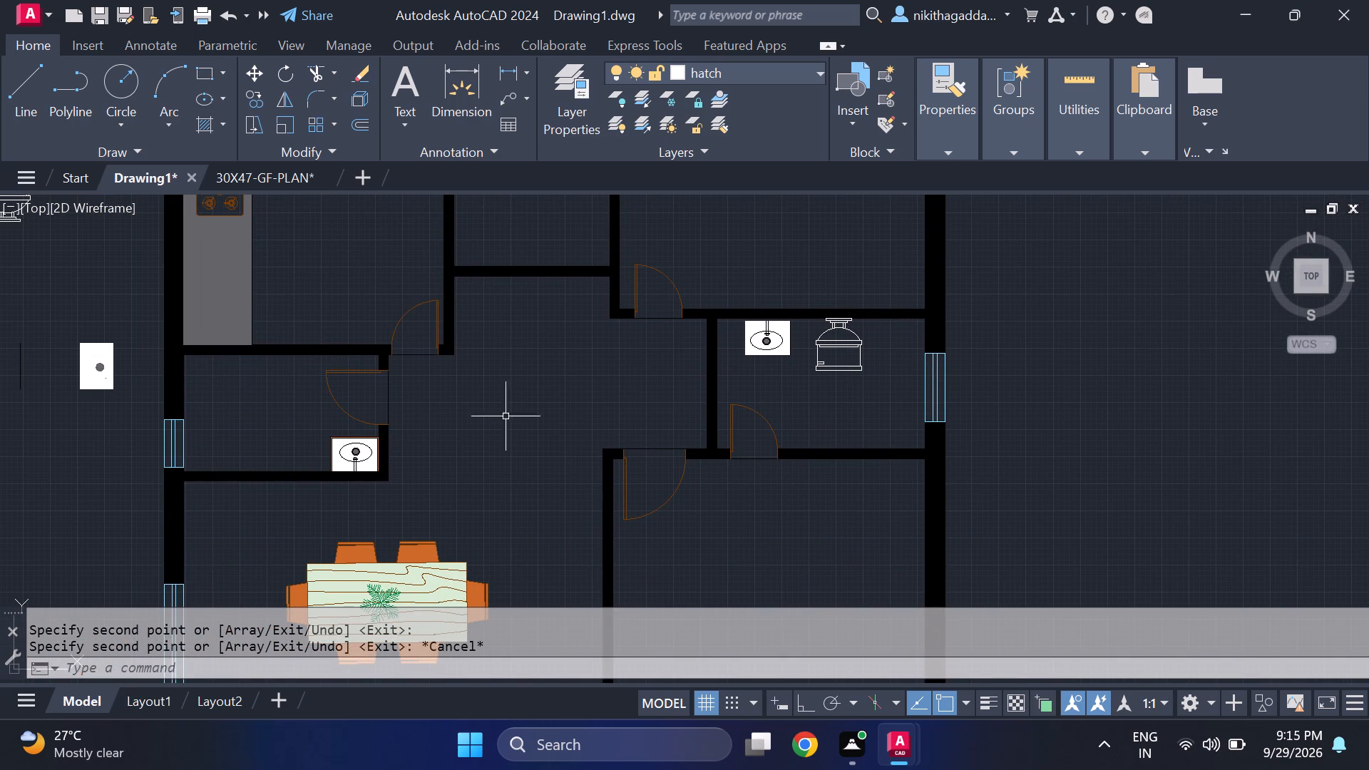
scroll(250, 440, down, 2)
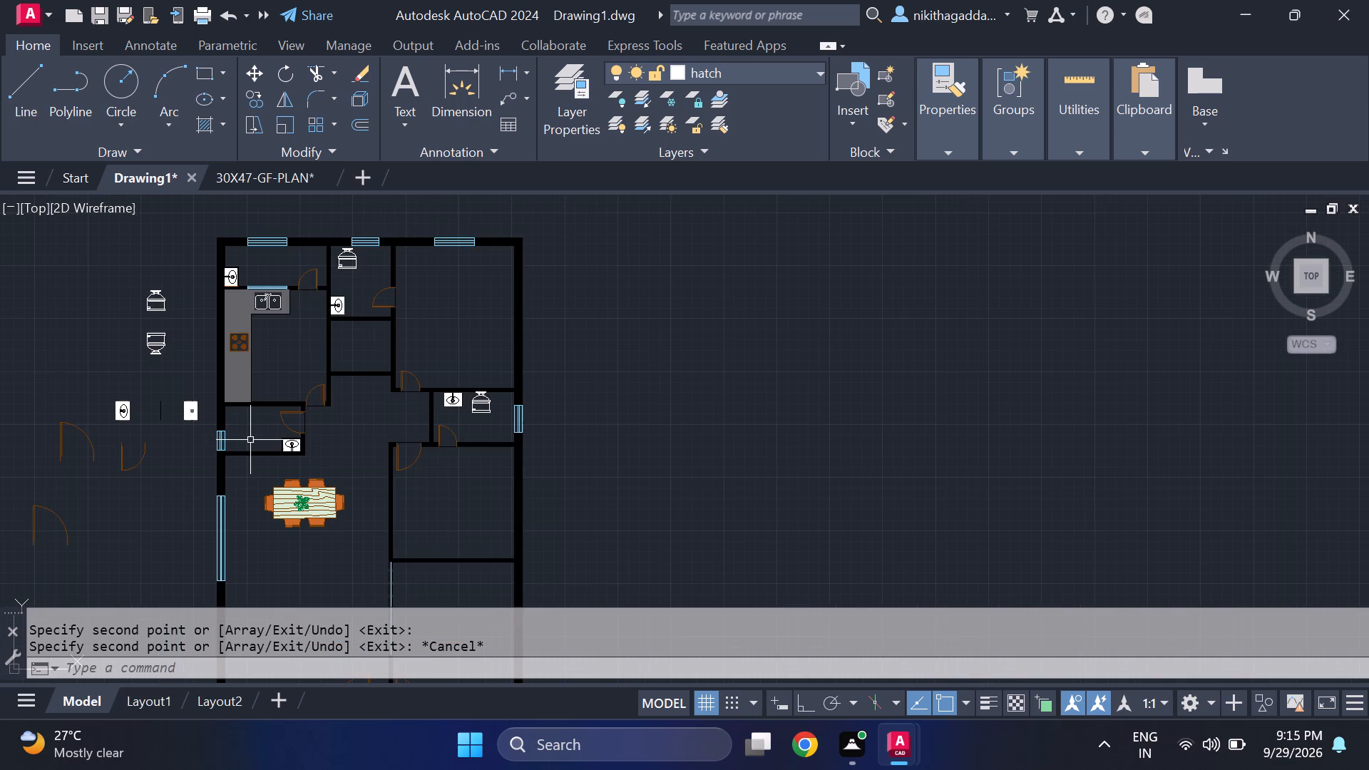
middle_drag(139, 450, 370, 383)
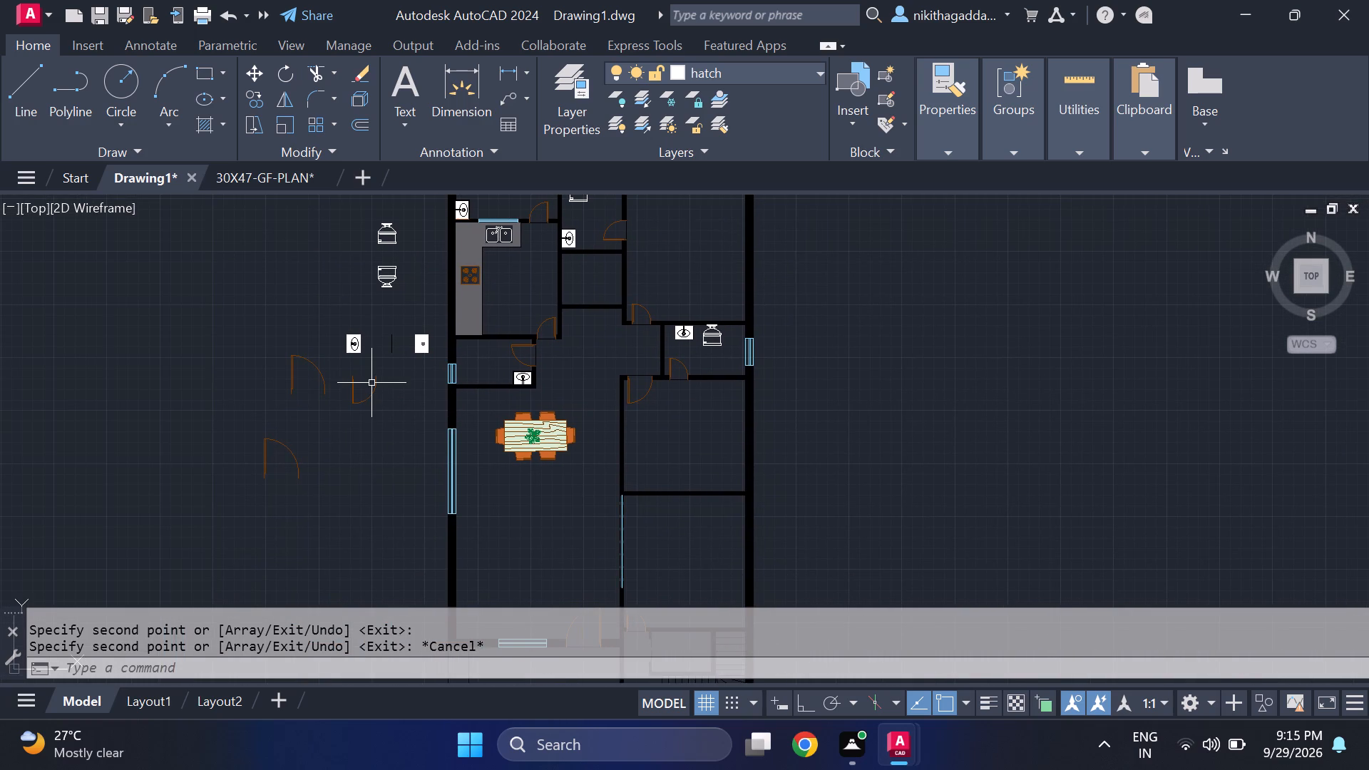
scroll(394, 273, up, 1)
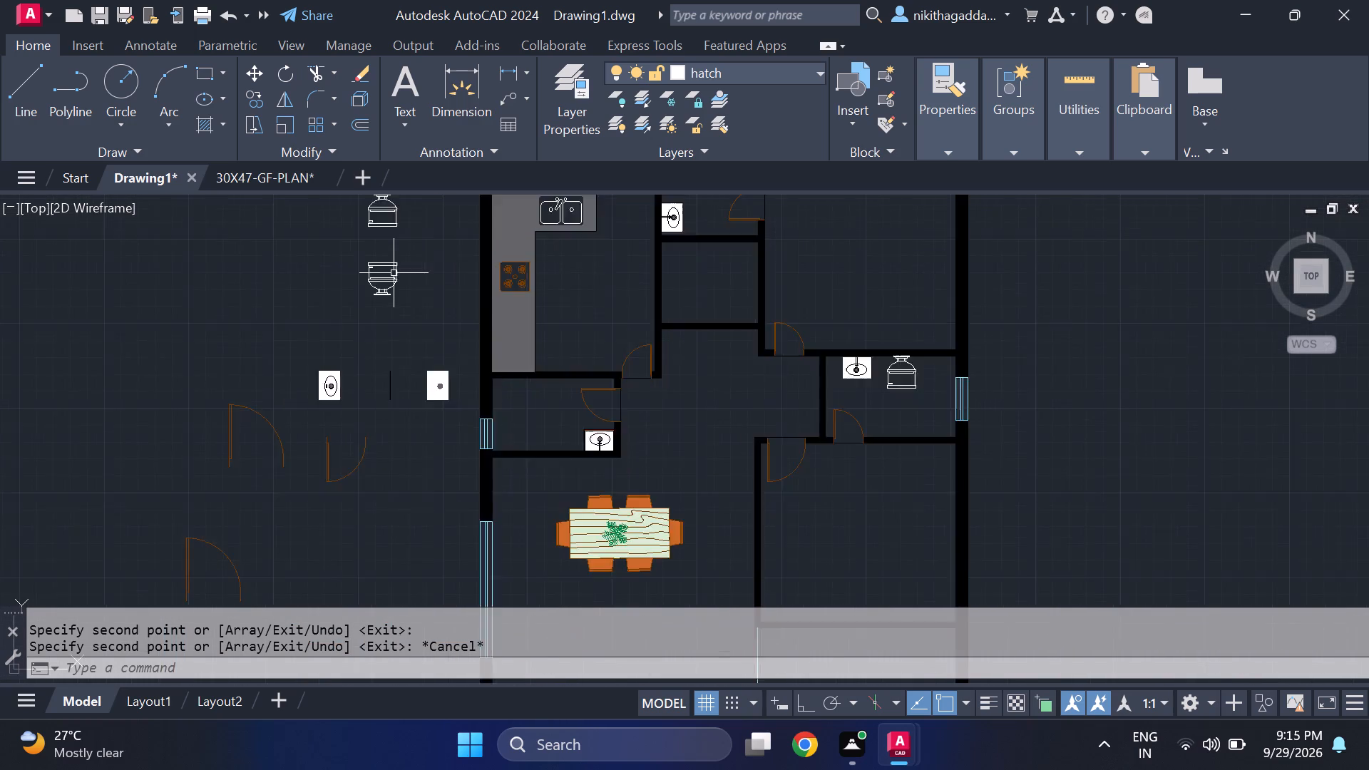
scroll(394, 273, up, 1)
drag(419, 244, 404, 261)
click(284, 323)
key(m)
key(Return)
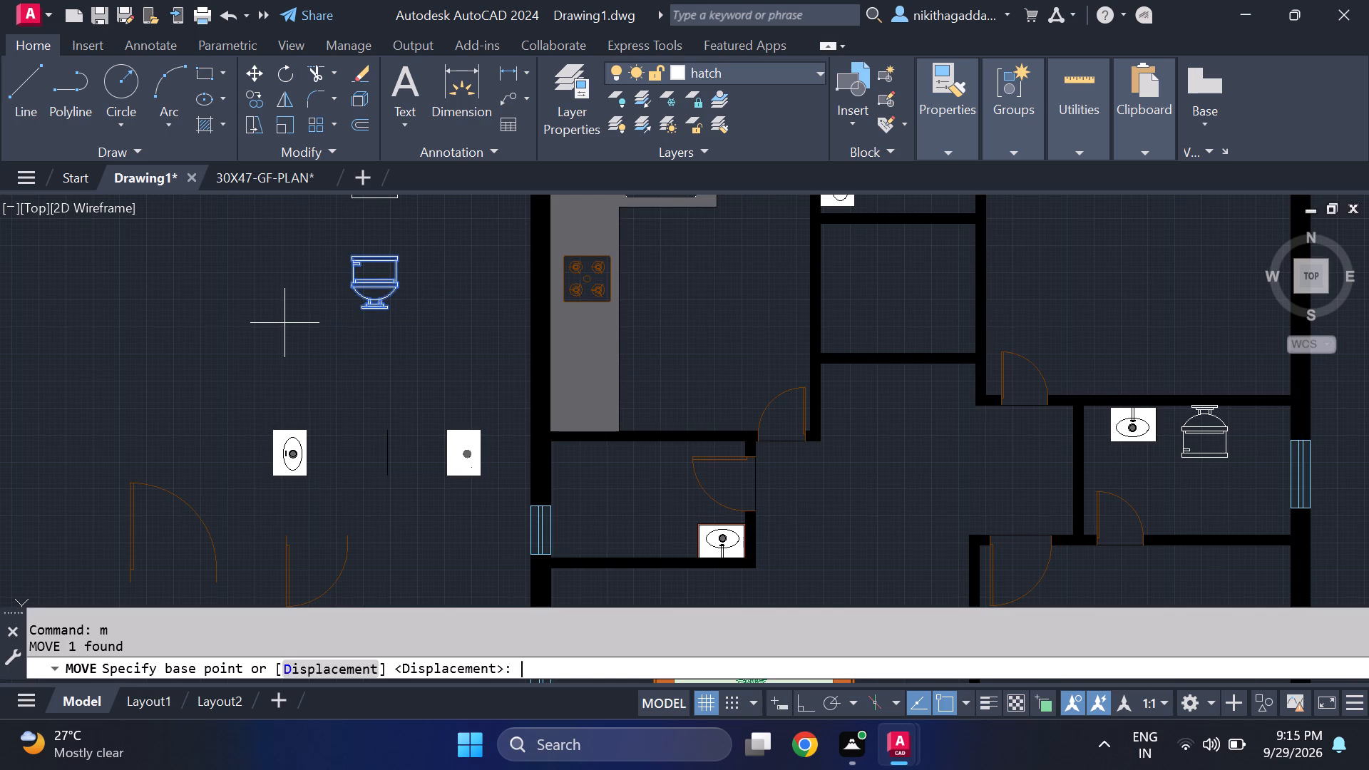
middle_drag(283, 324, 279, 353)
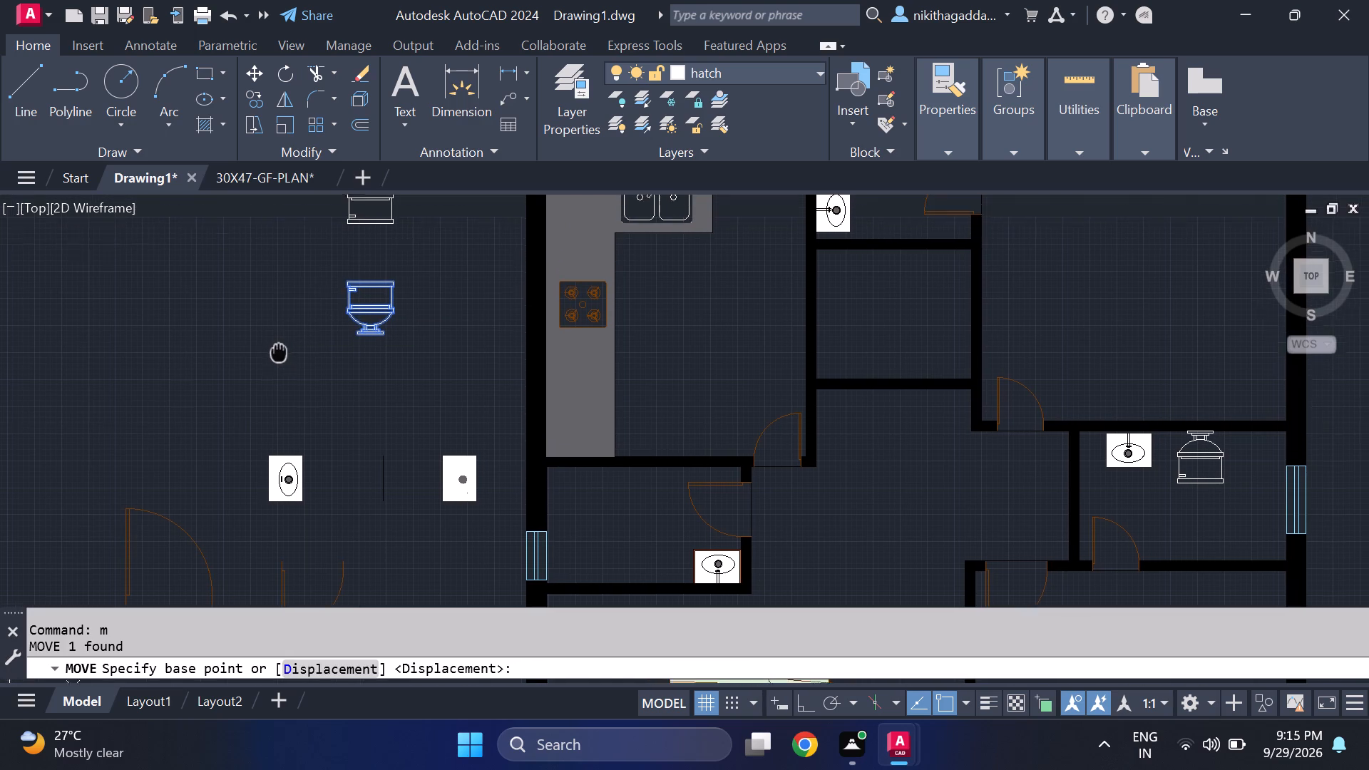
middle_drag(279, 353, 252, 383)
scroll(287, 376, up, 2)
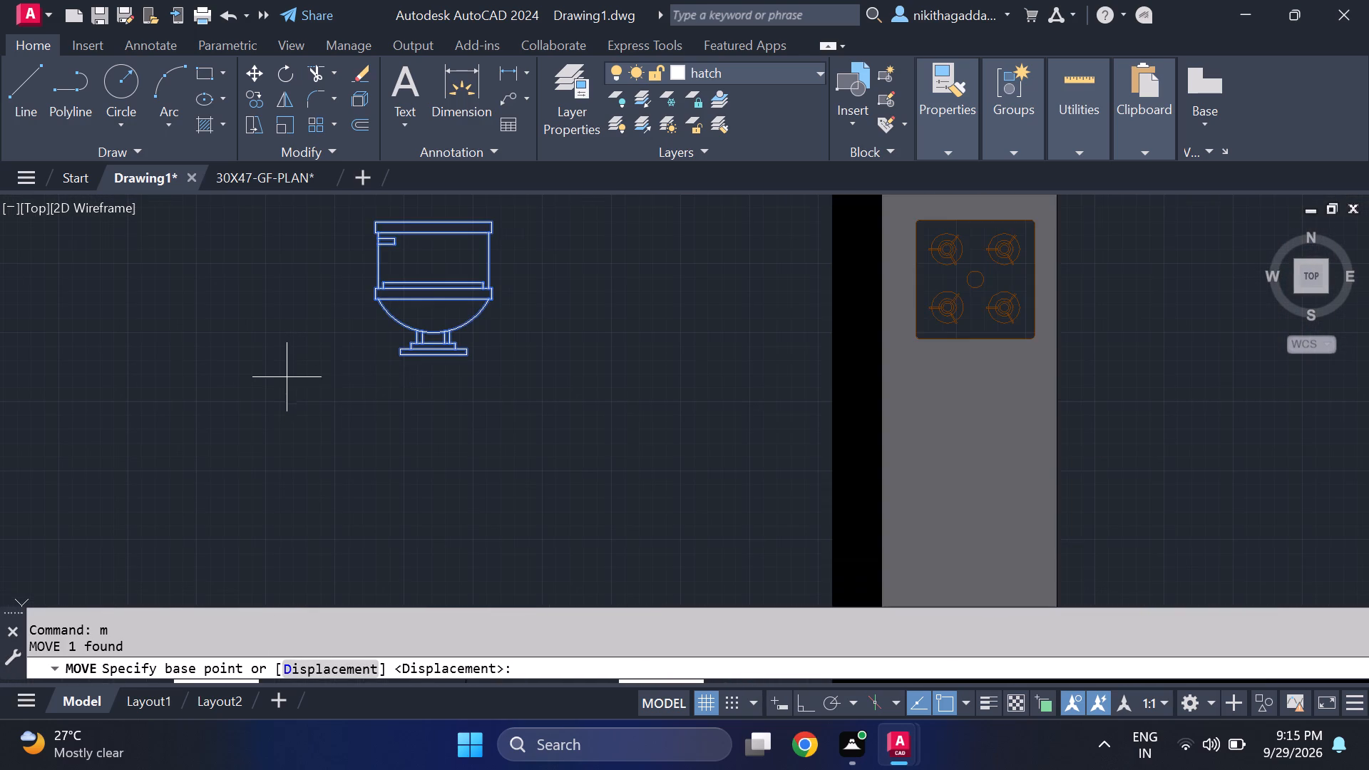
click(431, 364)
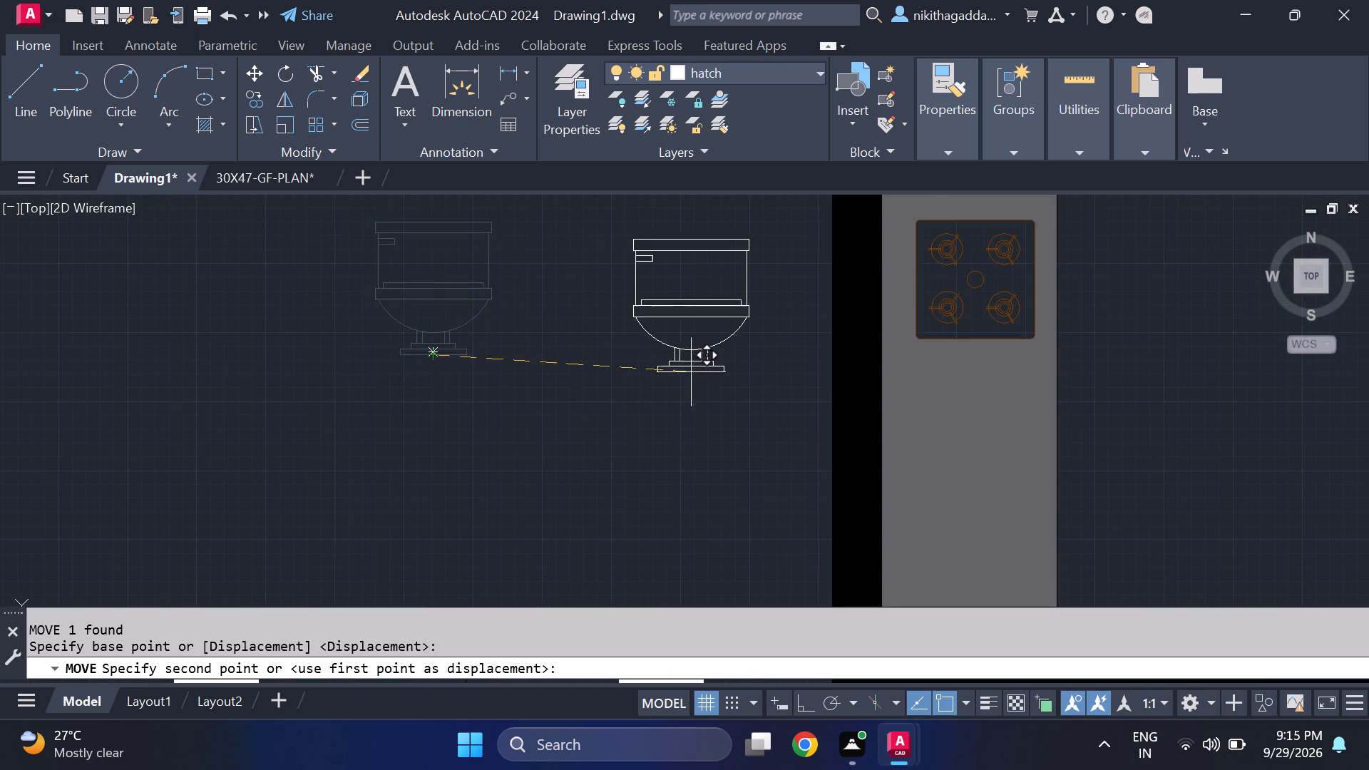
scroll(692, 374, down, 3)
middle_drag(666, 448, 377, 499)
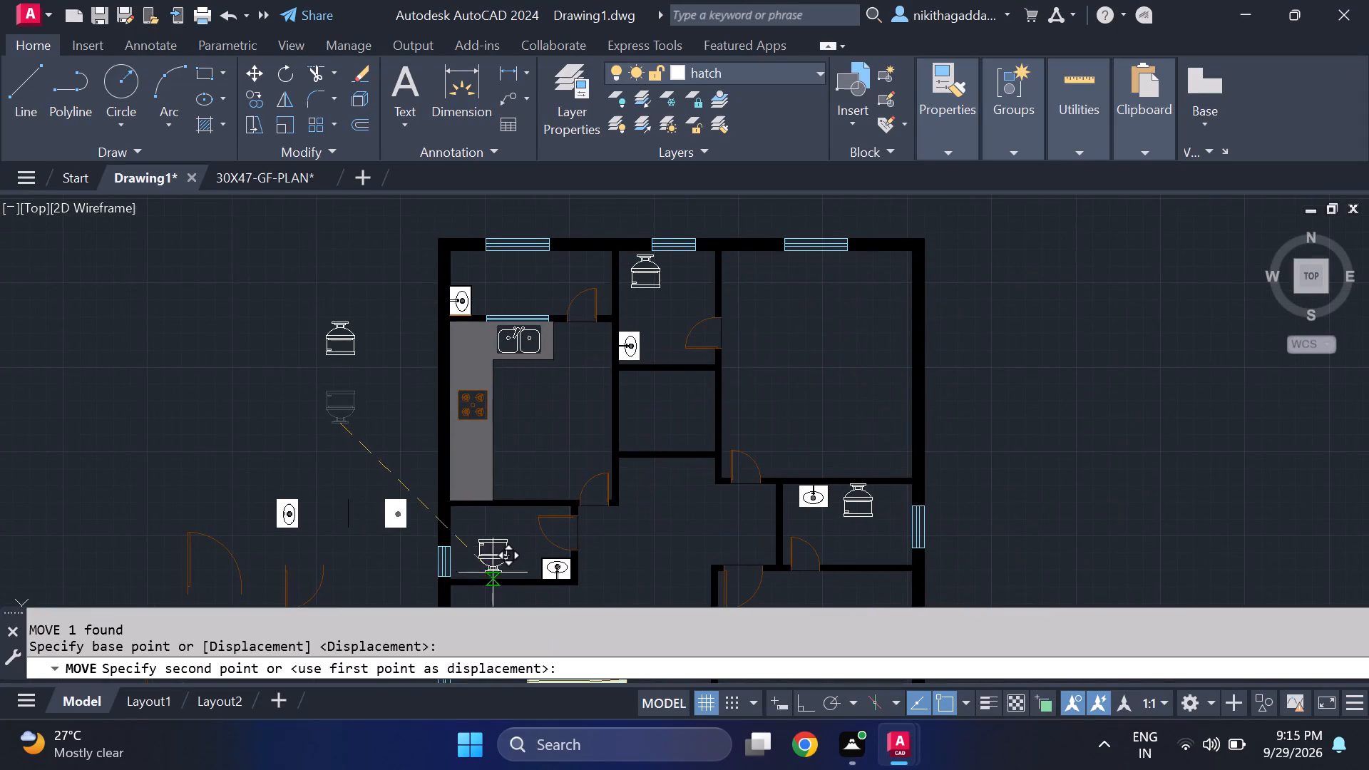
middle_drag(493, 577, 496, 475)
scroll(496, 471, up, 3)
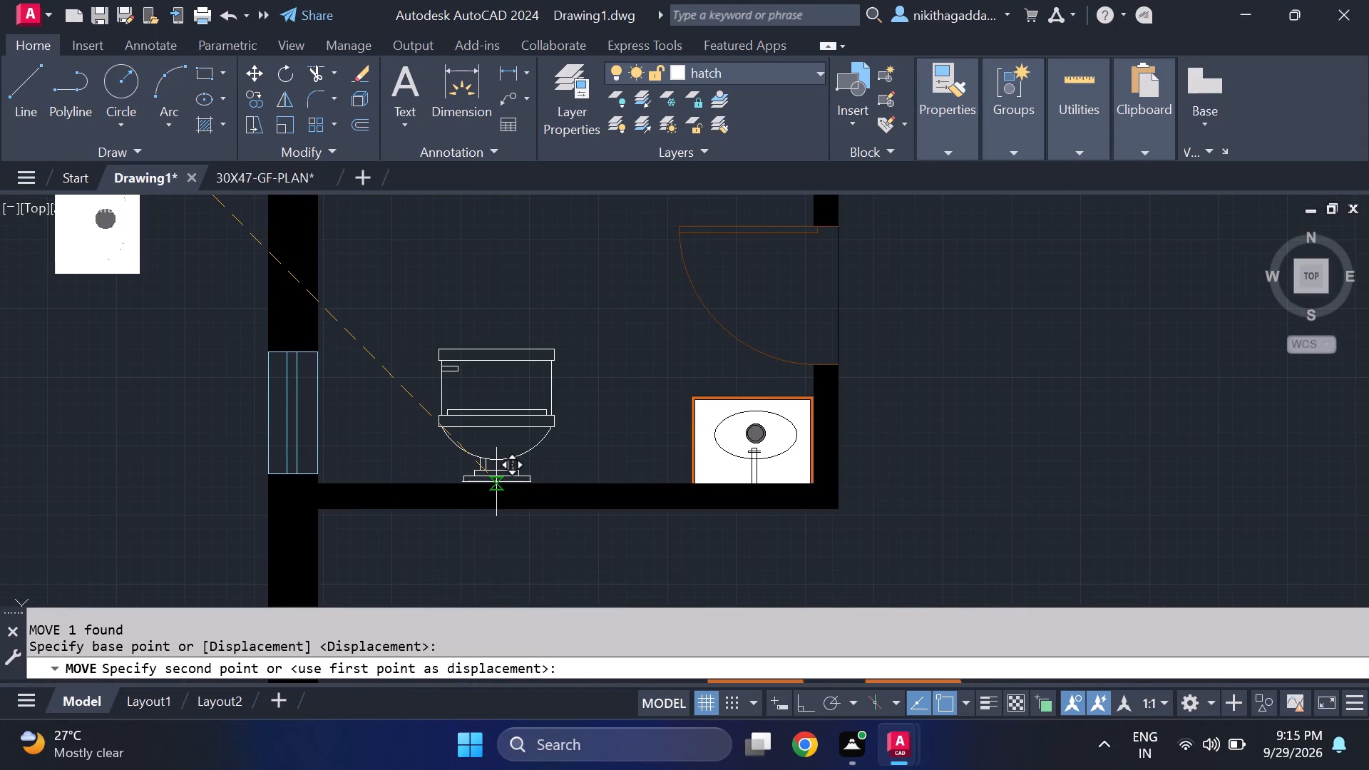
scroll(496, 482, up, 2)
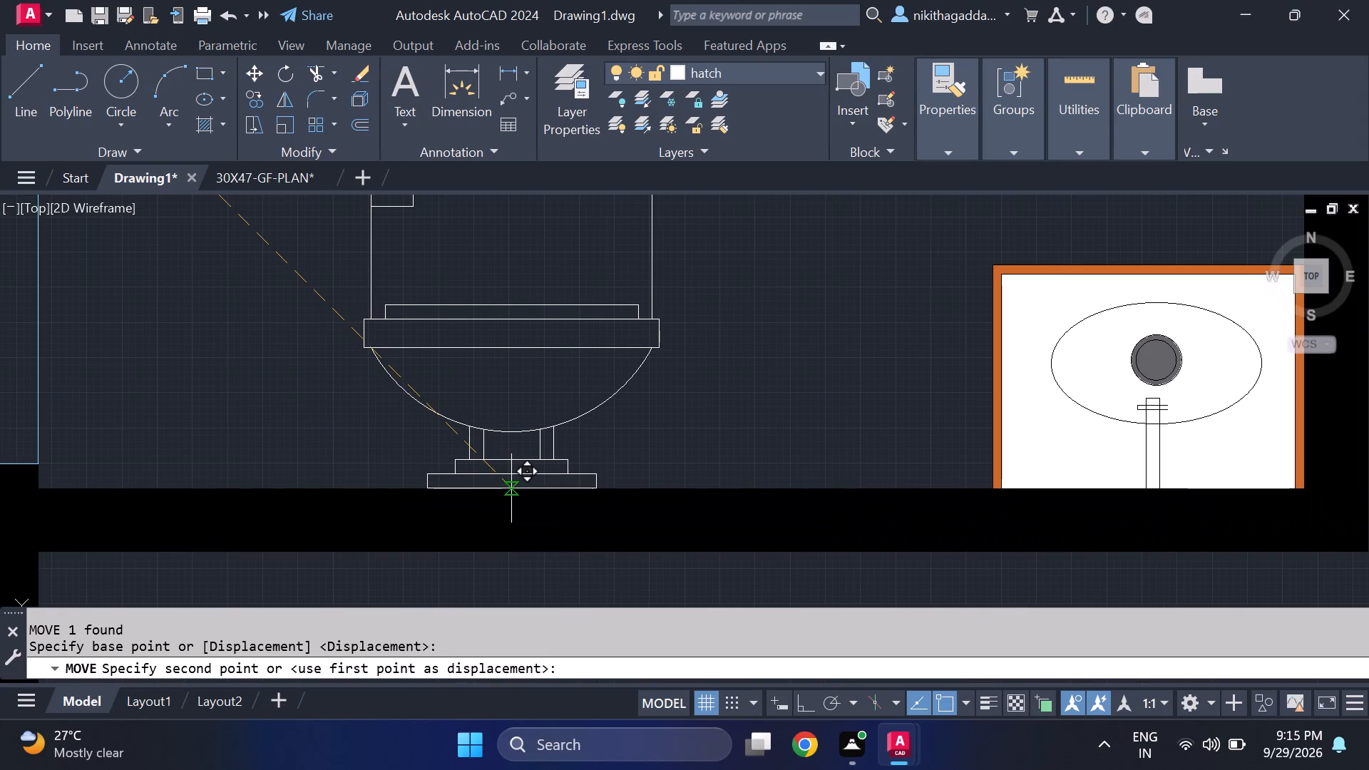
click(511, 488)
Erase the spare washbasin pieces, loose door symbols and leftover mirrored toilet in the open area west of the plan.
scroll(530, 448, down, 4)
scroll(584, 488, down, 4)
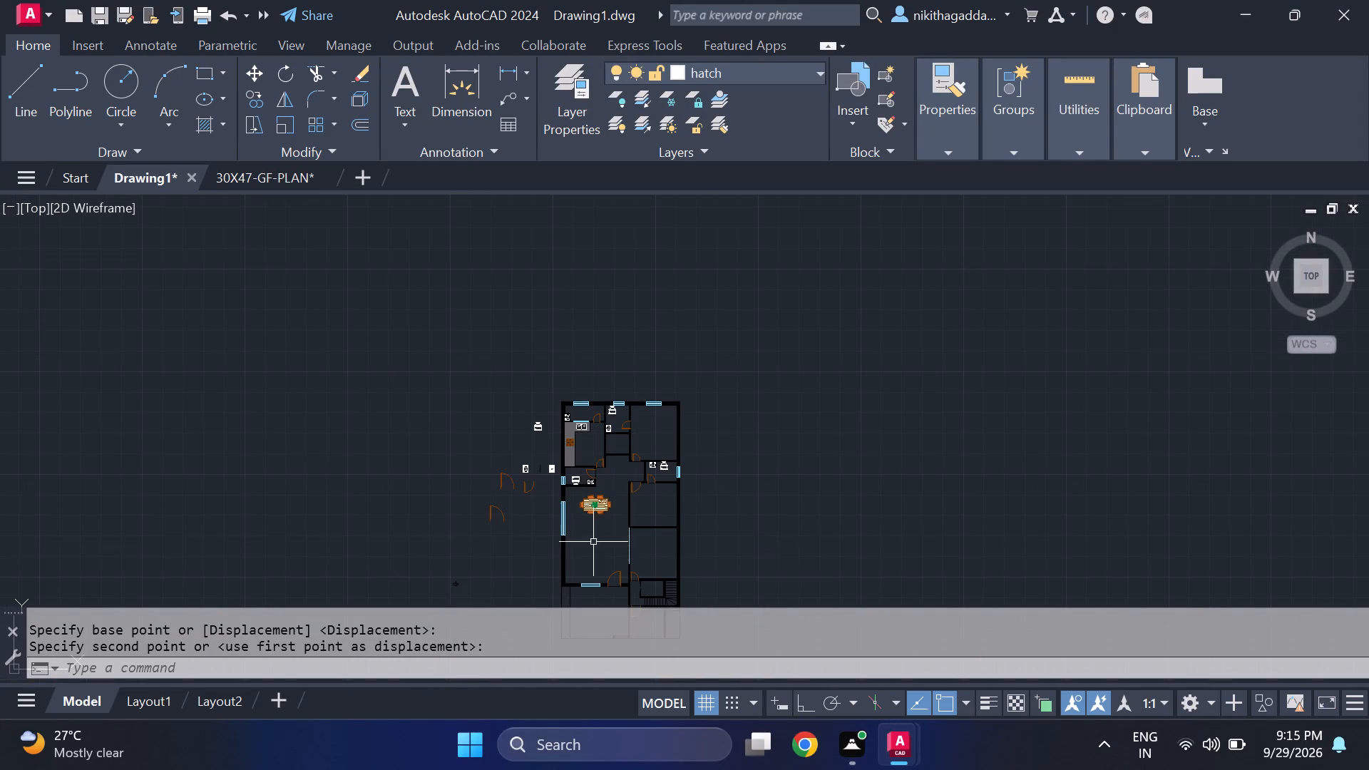
middle_drag(600, 555, 587, 515)
scroll(568, 426, up, 3)
middle_drag(451, 434, 449, 423)
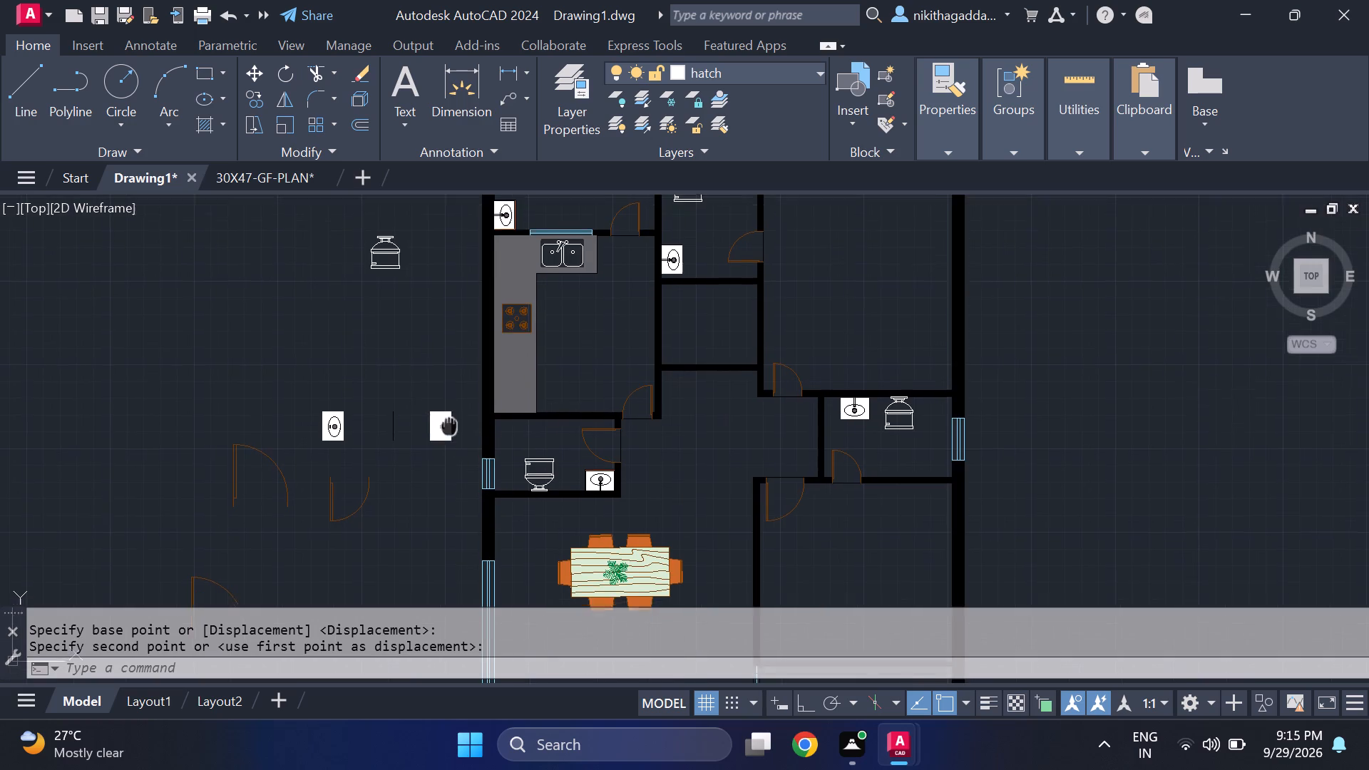
middle_drag(449, 423, 521, 361)
click(527, 327)
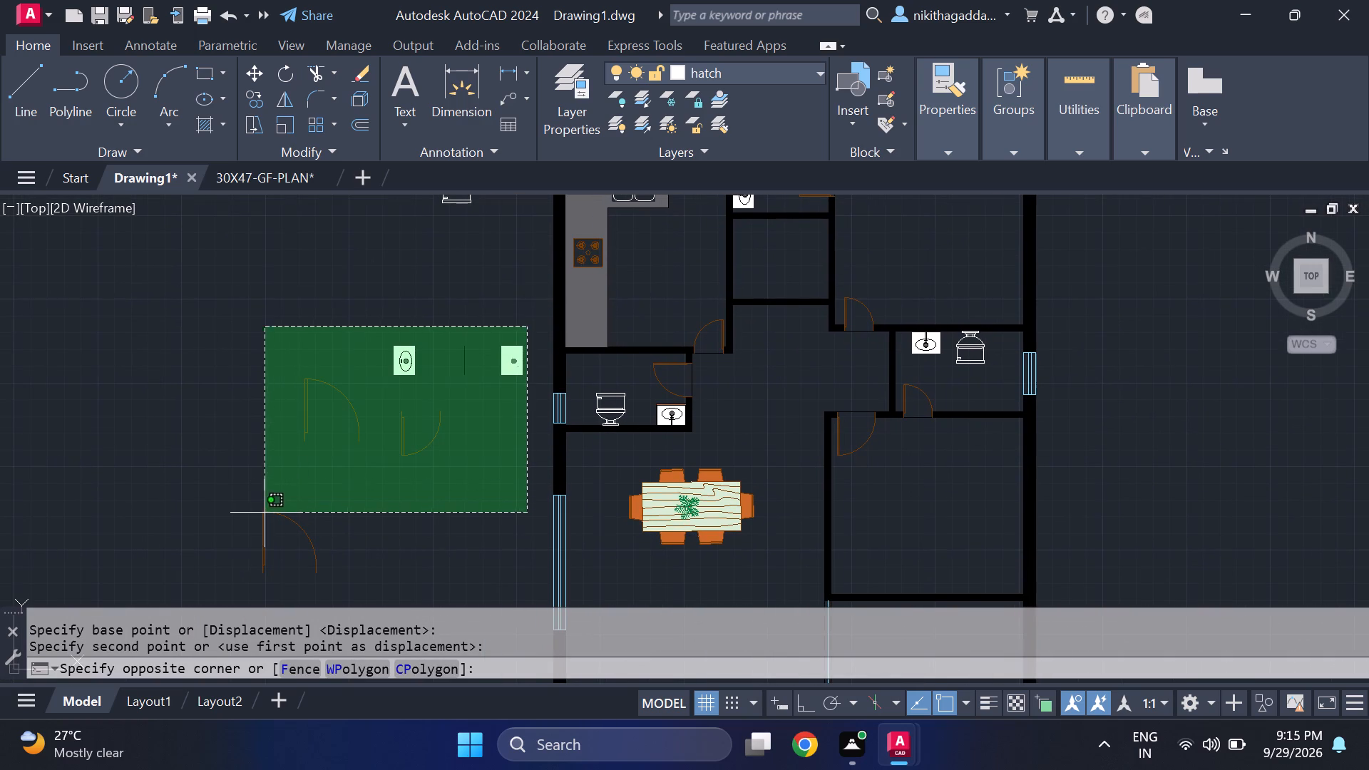
scroll(265, 512, down, 2)
middle_drag(270, 500, 282, 486)
click(248, 522)
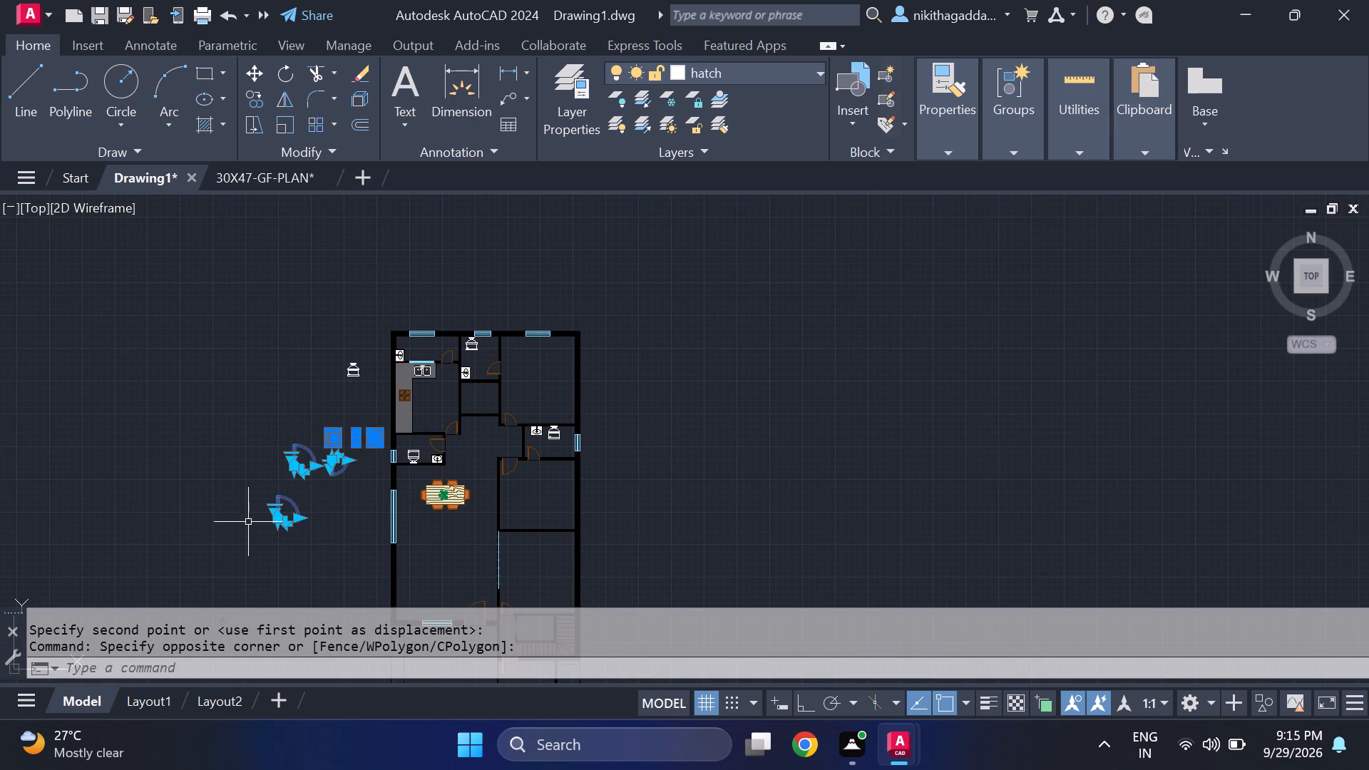
key(Delete)
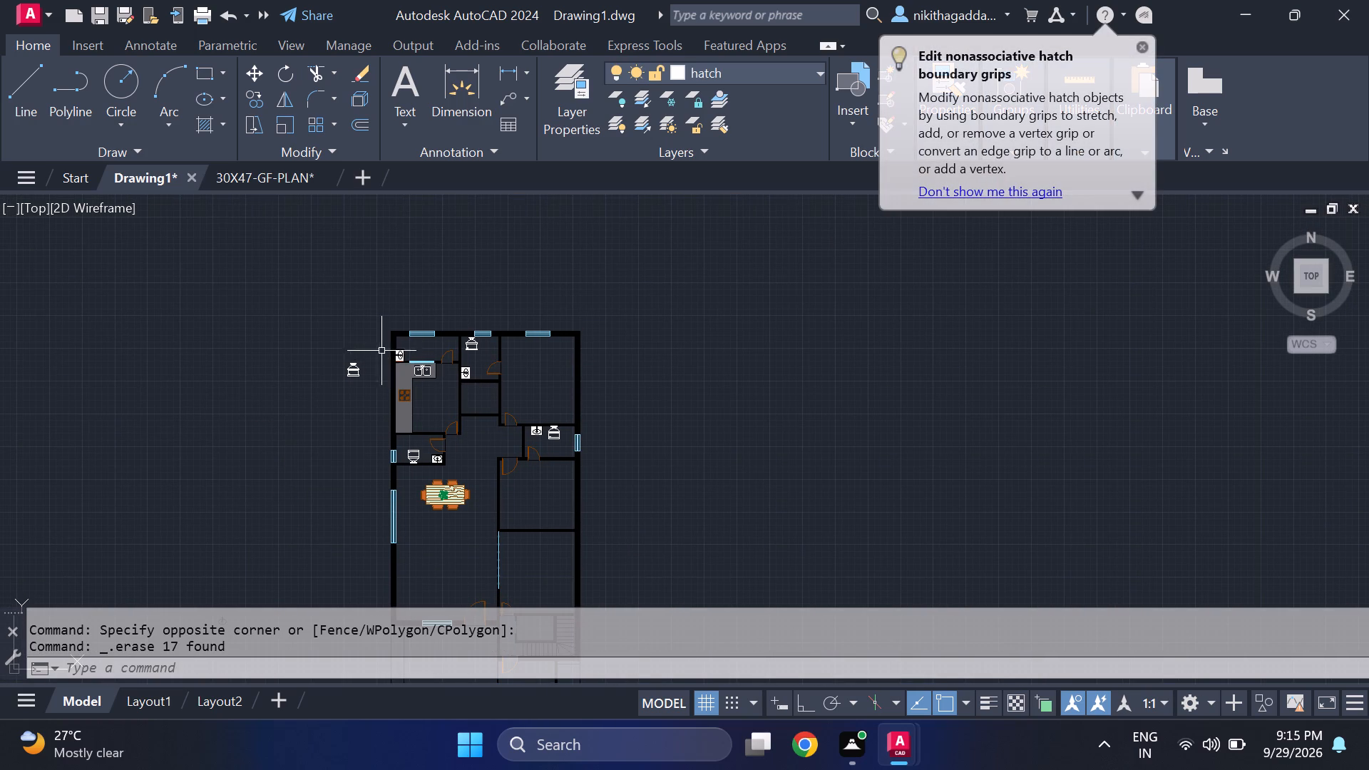
click(365, 346)
click(280, 431)
key(Delete)
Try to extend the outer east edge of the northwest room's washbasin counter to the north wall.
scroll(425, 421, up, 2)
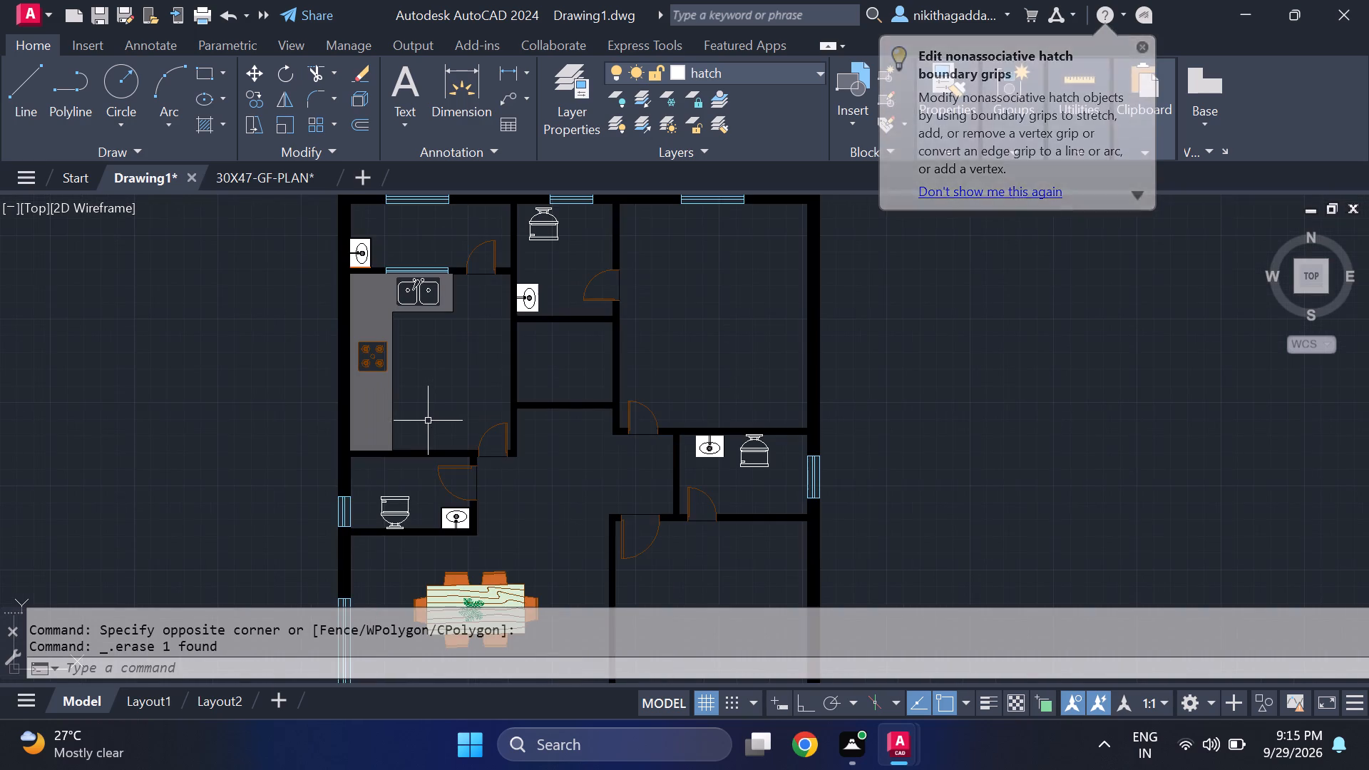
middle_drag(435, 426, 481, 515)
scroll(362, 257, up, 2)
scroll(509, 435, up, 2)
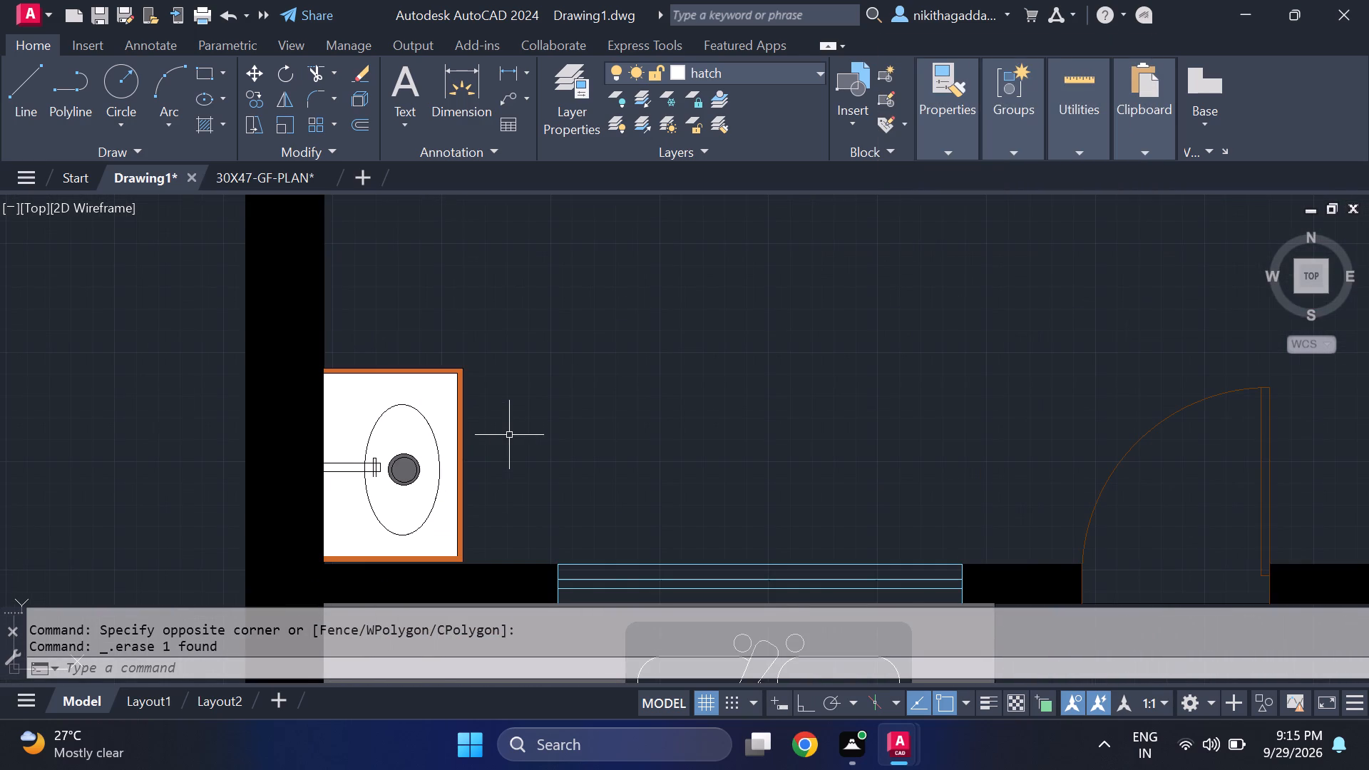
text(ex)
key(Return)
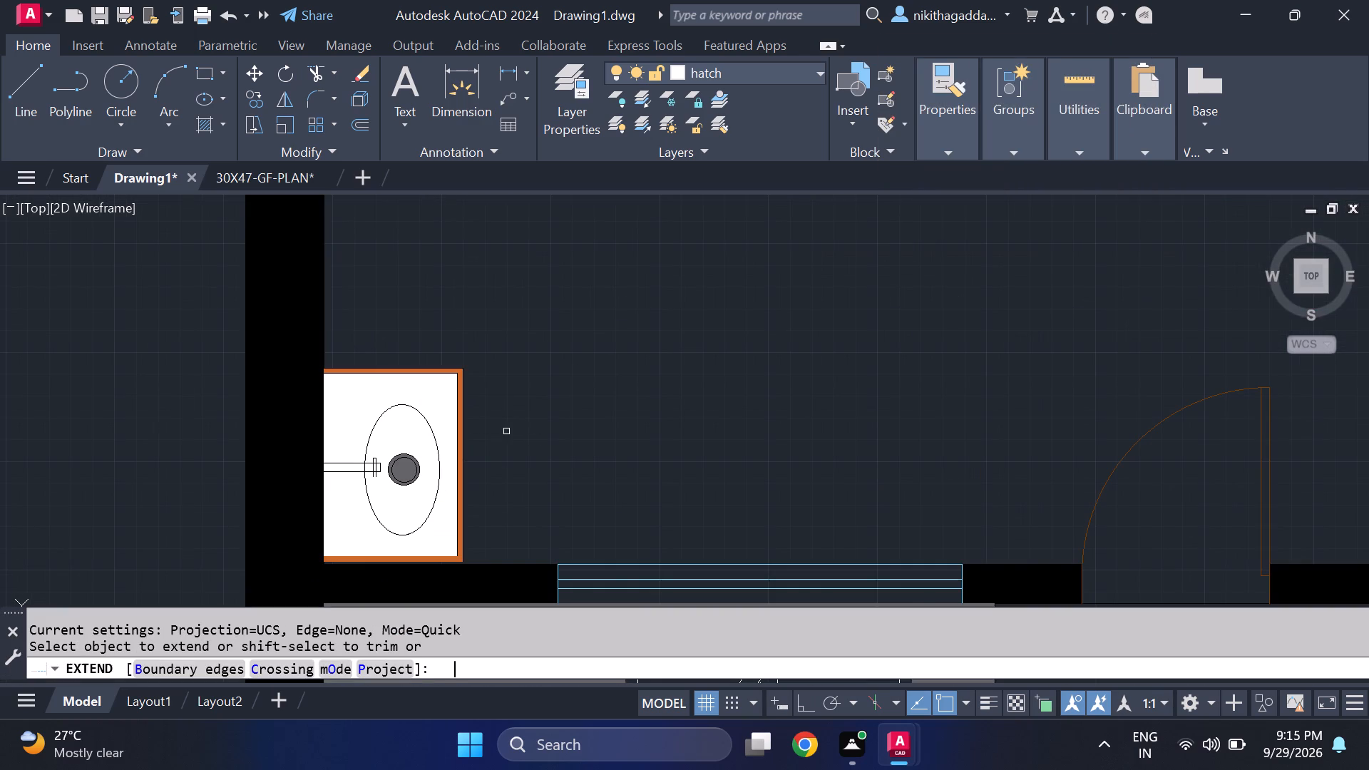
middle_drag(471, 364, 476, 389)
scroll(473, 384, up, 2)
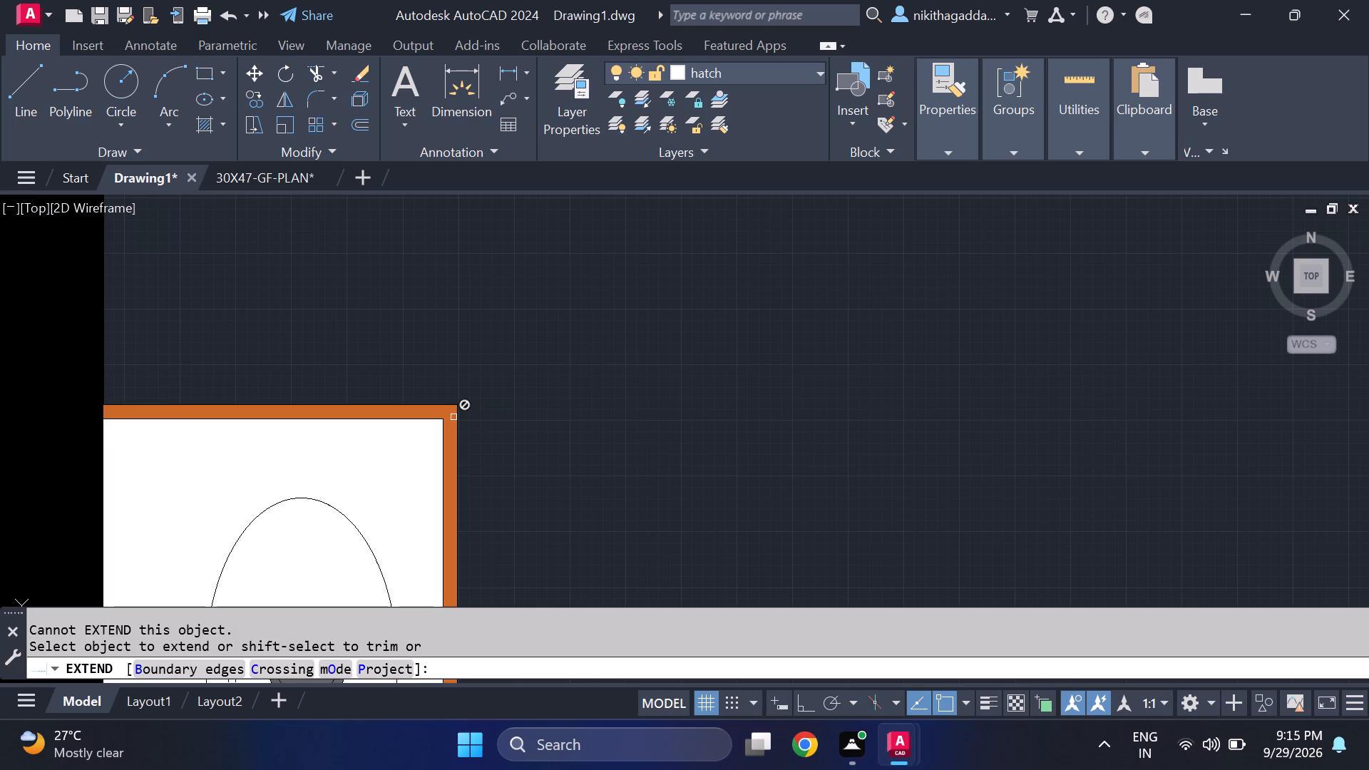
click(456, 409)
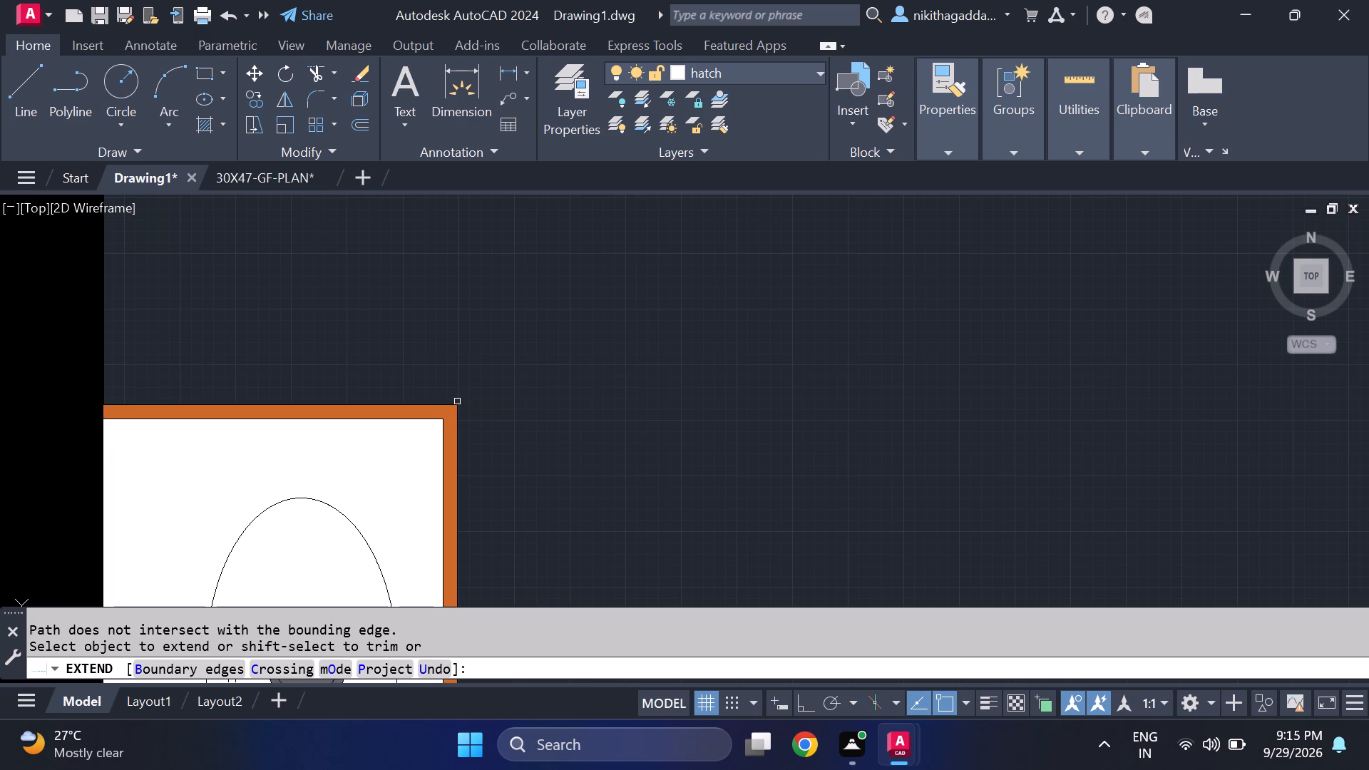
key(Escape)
On the walls layer, draw a vertical line from the northeast corner of the northwest room's washbasin counter to the north wall.
scroll(446, 381, up, 3)
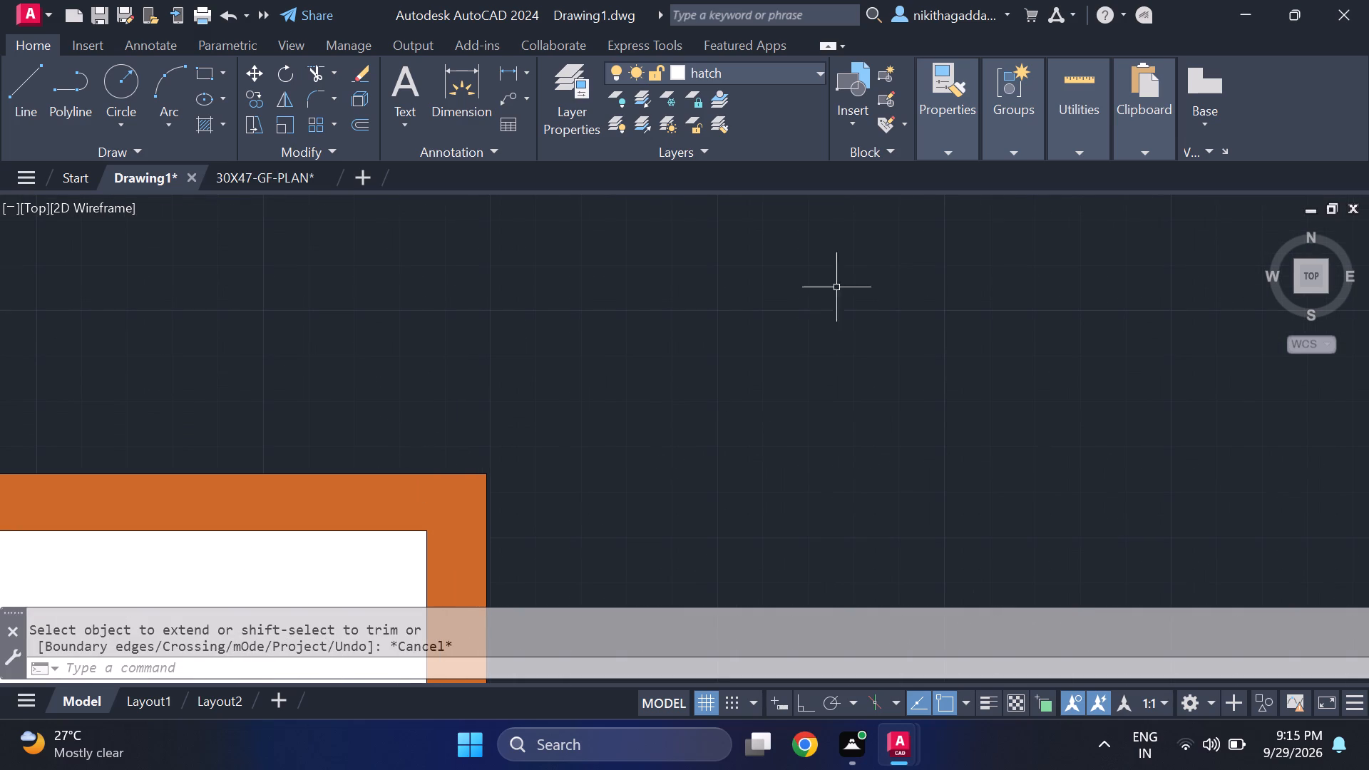
drag(796, 43, 796, 52)
click(797, 81)
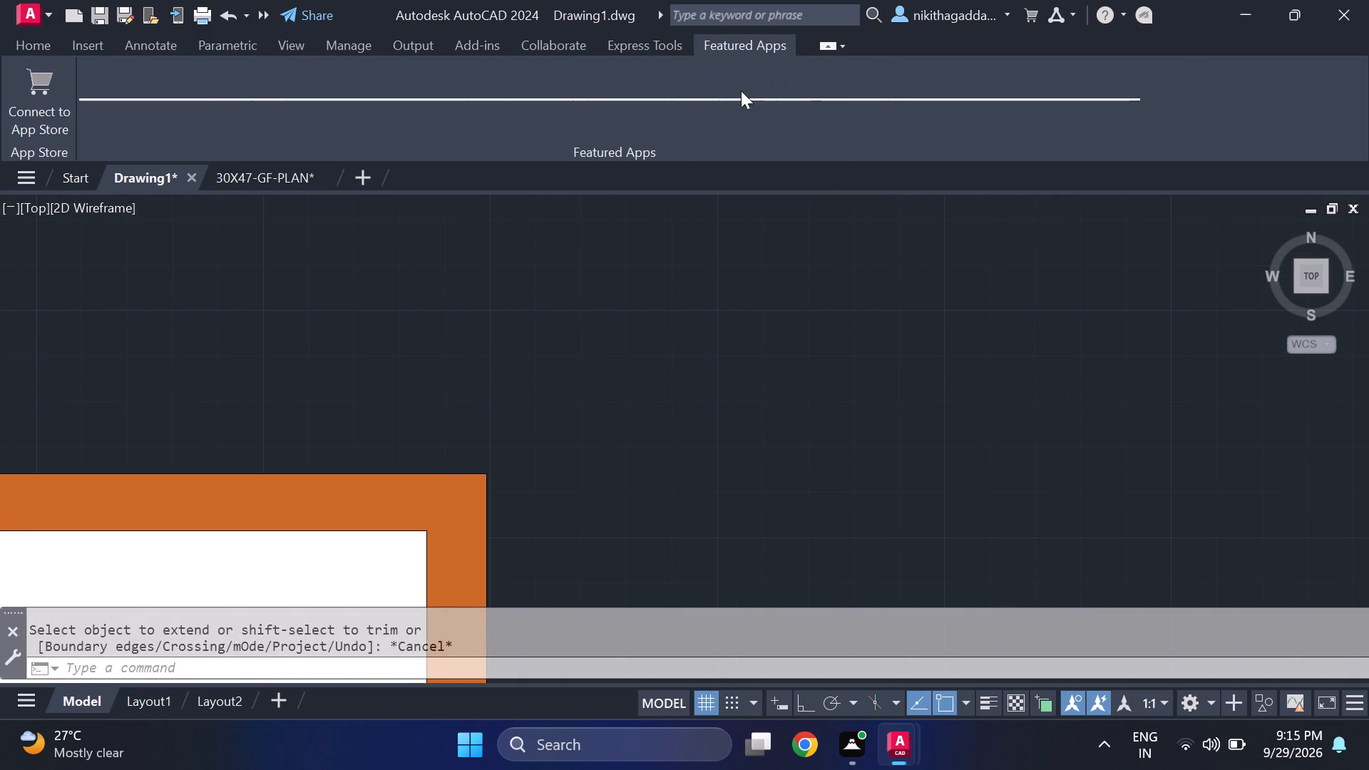
click(41, 49)
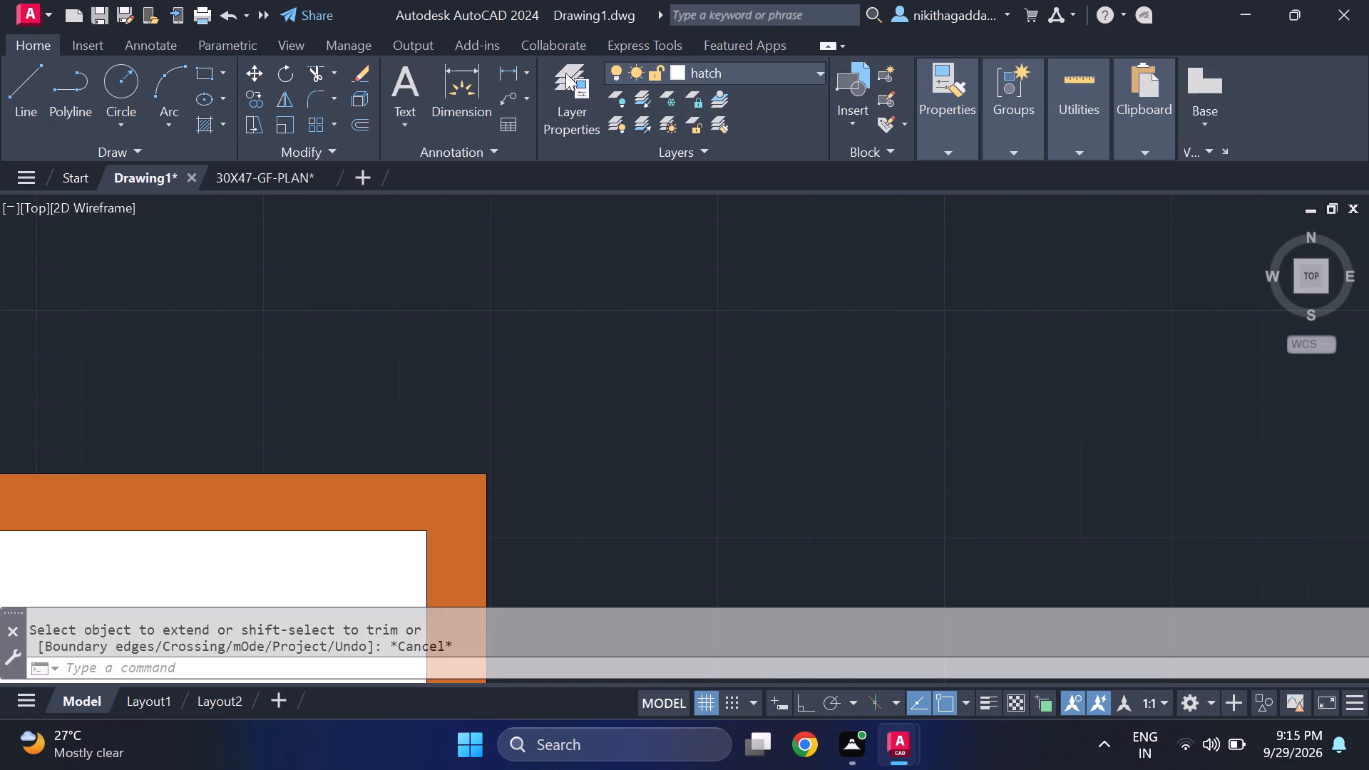
click(805, 78)
drag(718, 254, 710, 253)
key(l)
key(Return)
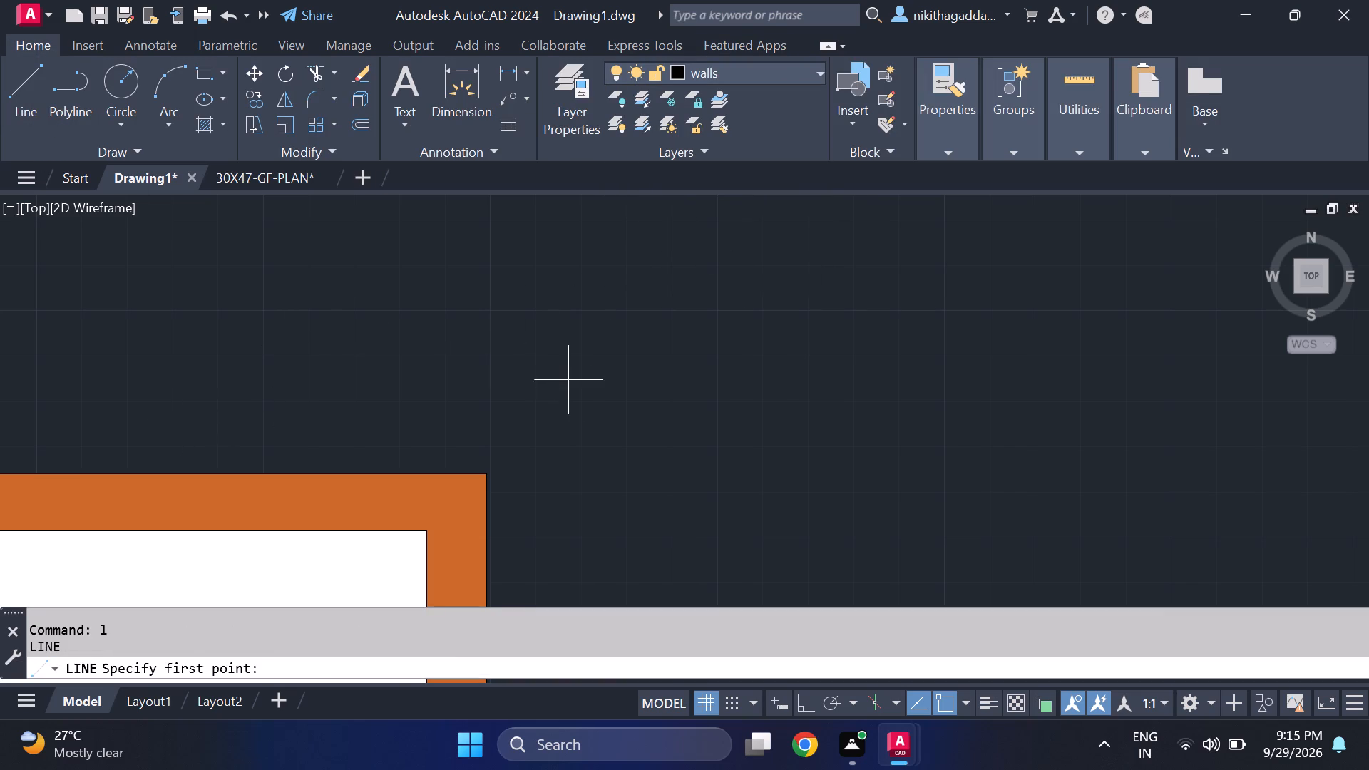
click(490, 472)
scroll(507, 291, down, 3)
middle_drag(506, 302, 518, 548)
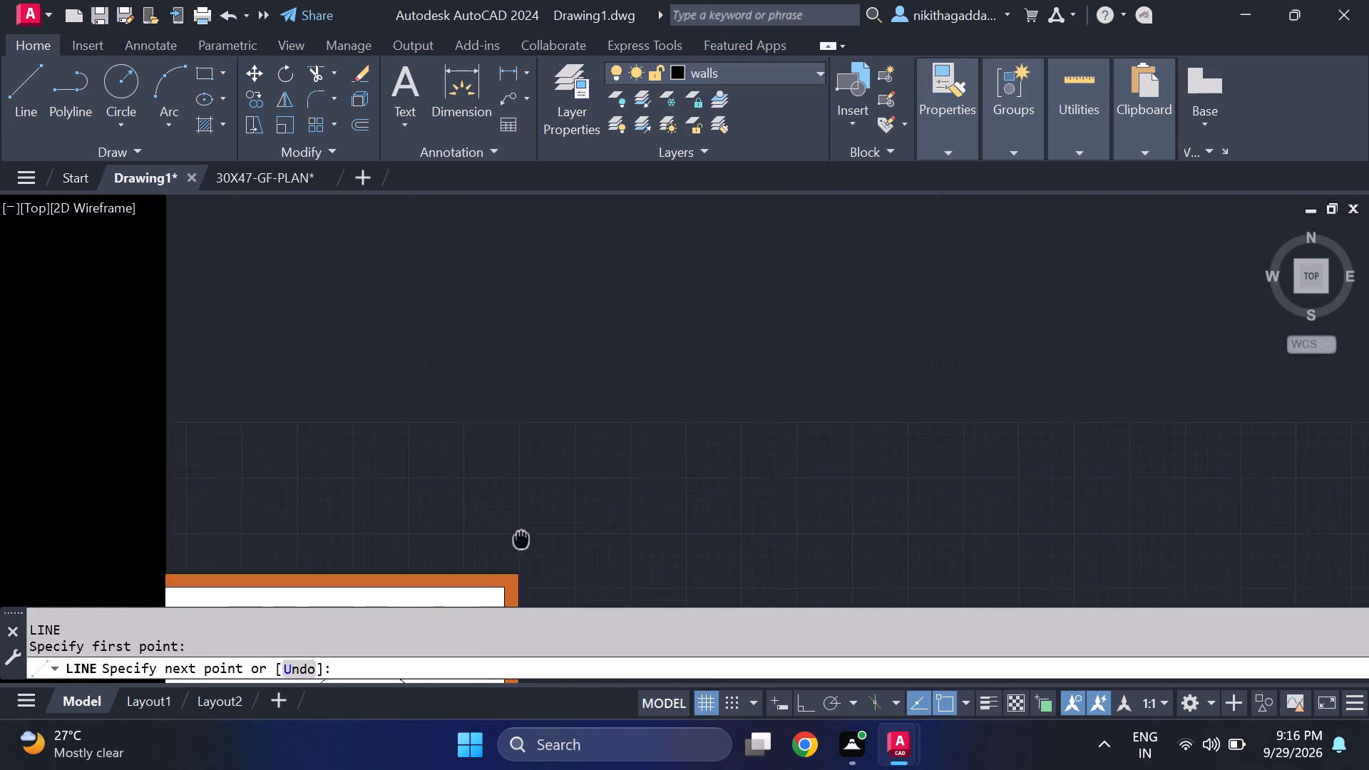
middle_drag(518, 548, 518, 568)
key(F8)
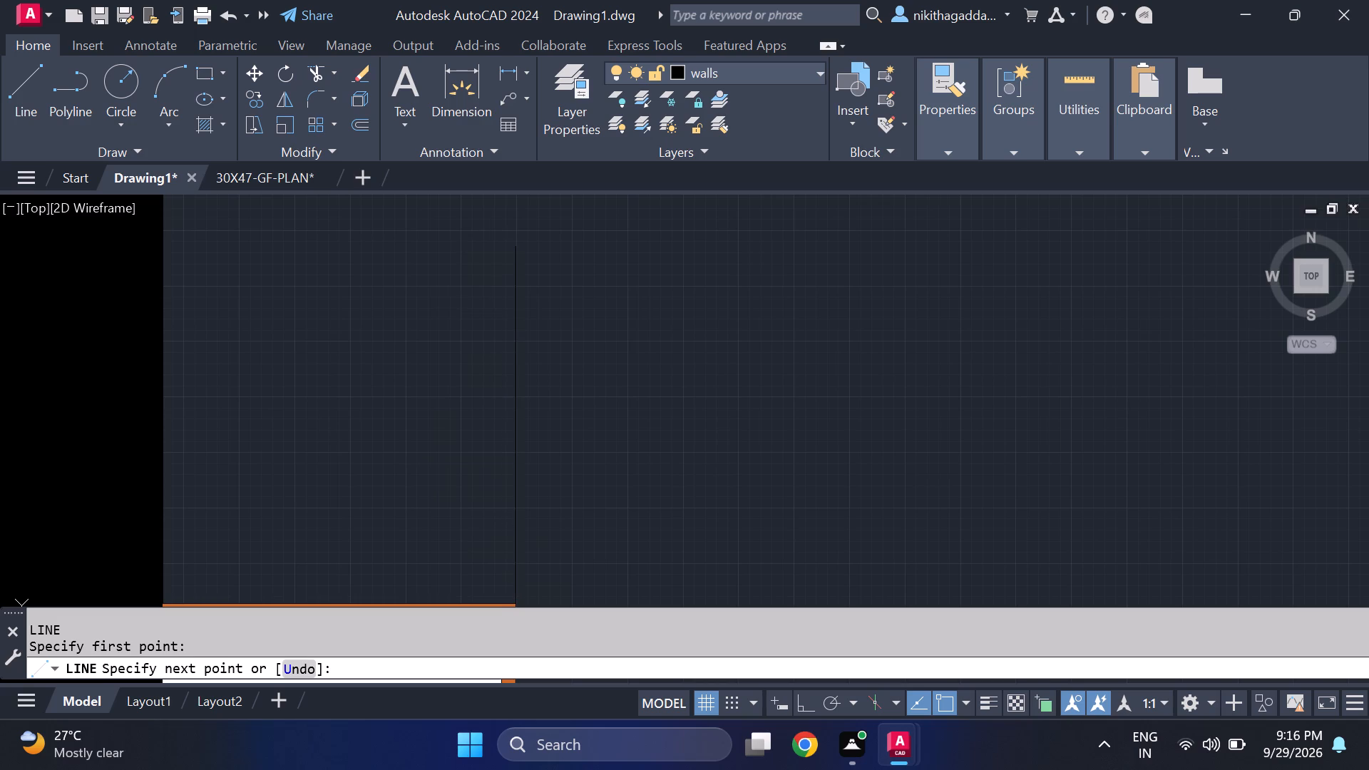
scroll(496, 240, down, 3)
middle_drag(496, 247, 535, 471)
scroll(530, 423, up, 2)
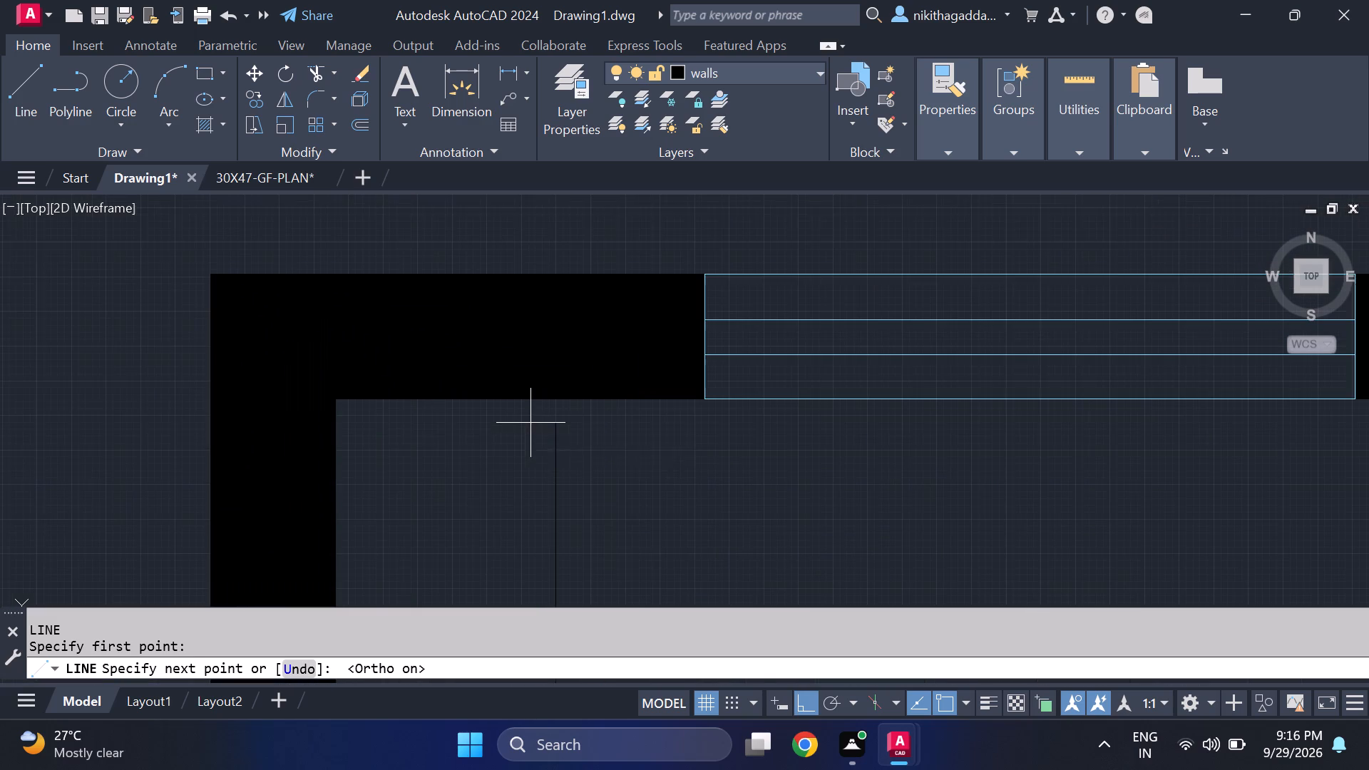
click(560, 404)
scroll(806, 496, down, 4)
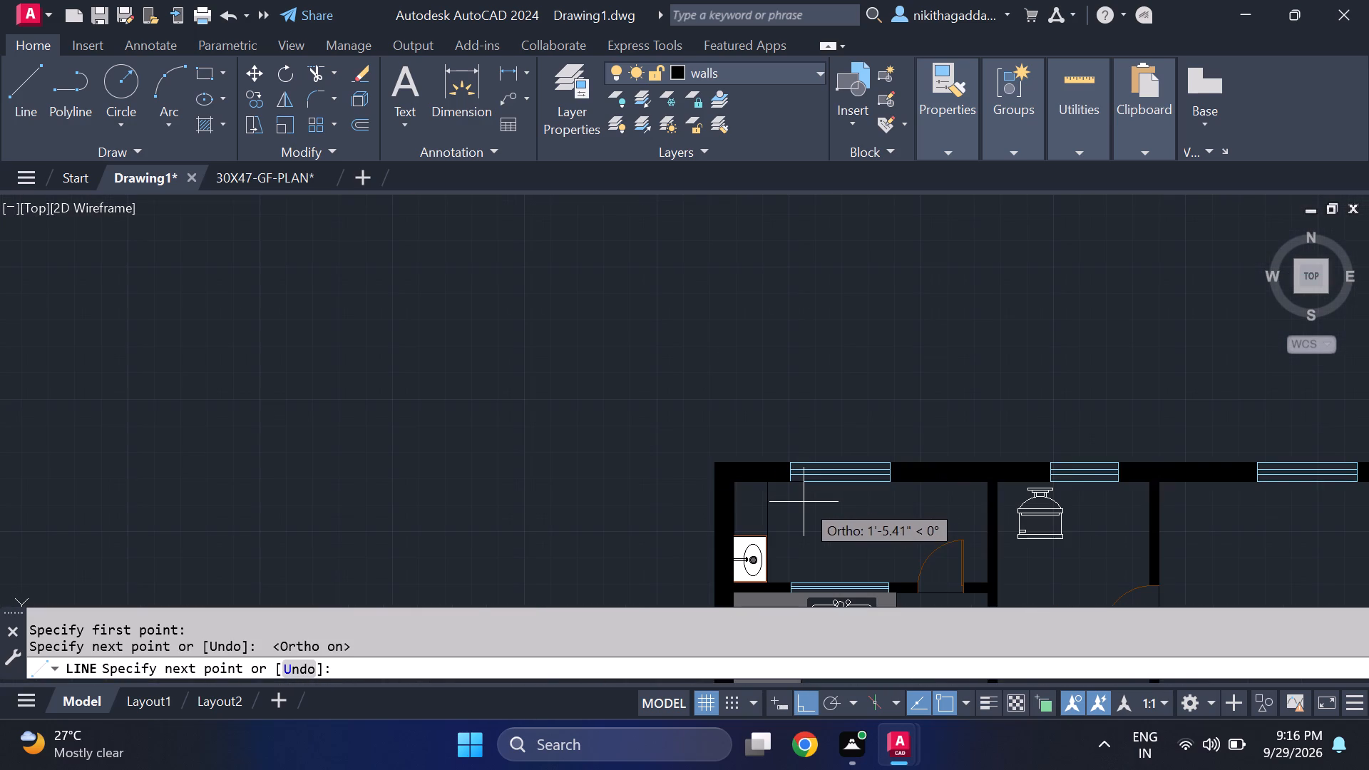
key(Escape)
Fill the enclosed area north of the northwest room's washbasin with a solid hatch in colour 205,105,40.
scroll(781, 538, up, 3)
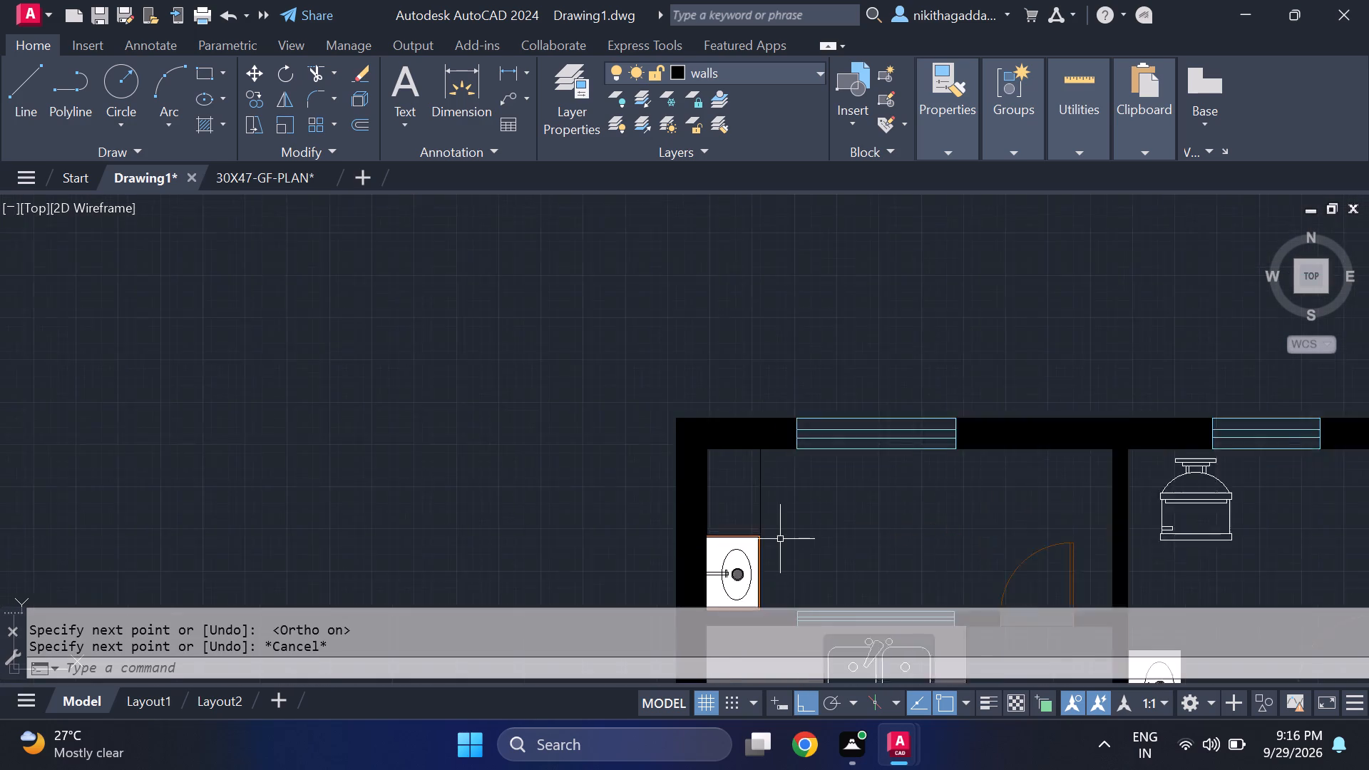
text(hatch)
key(Return)
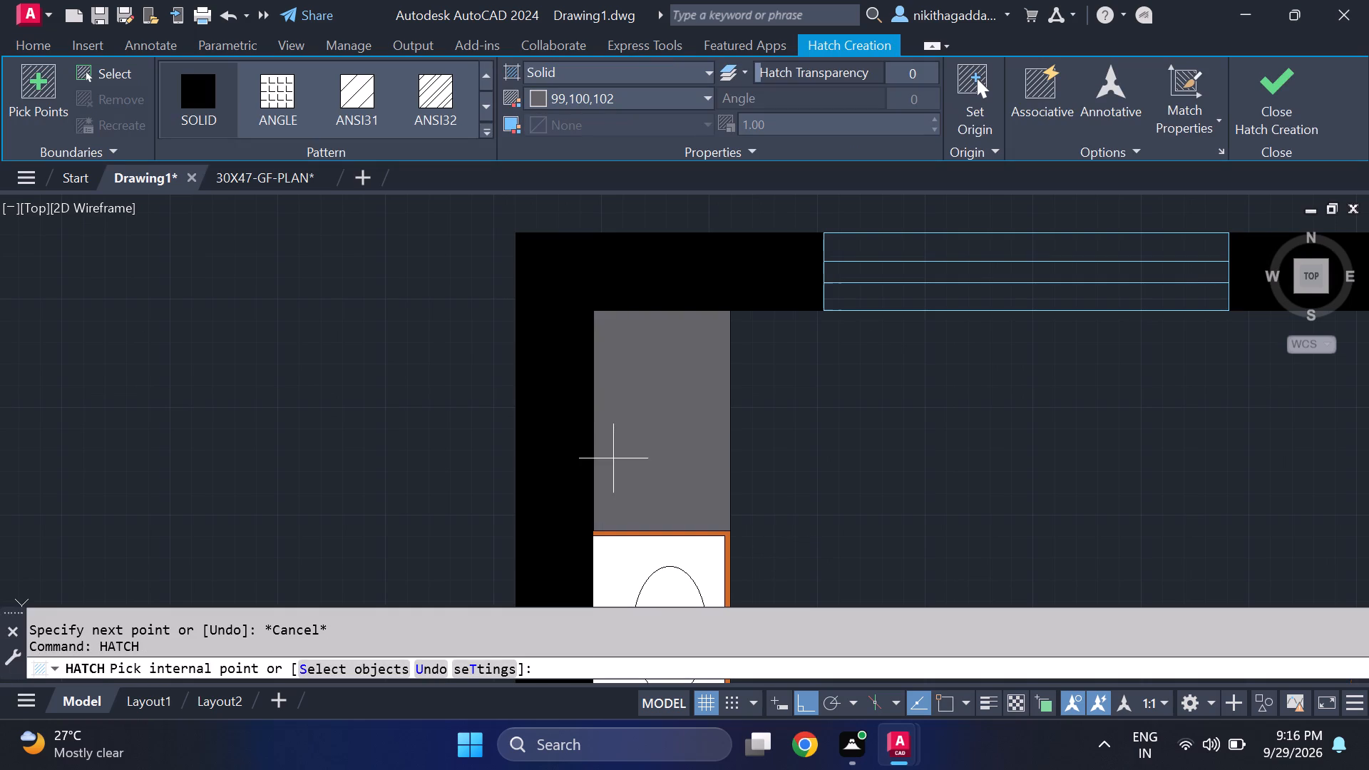
click(677, 97)
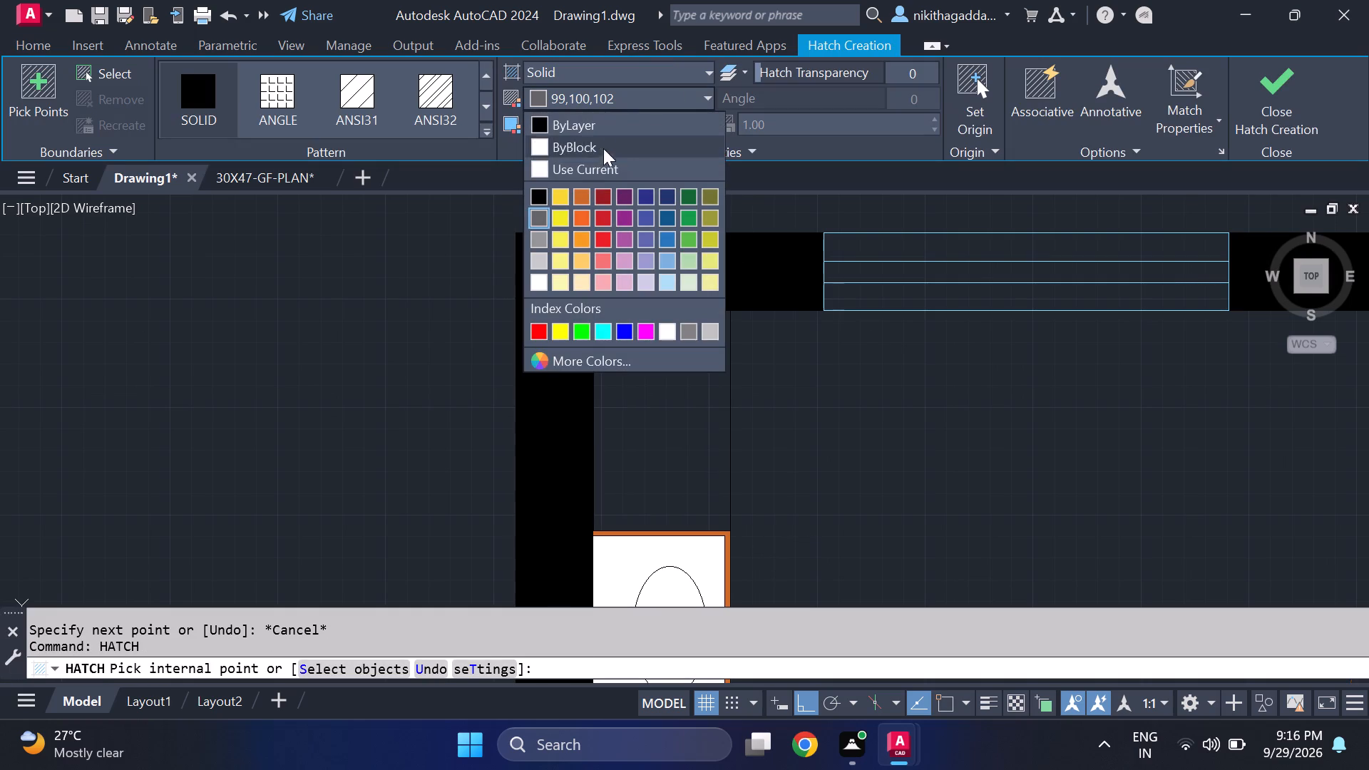
click(580, 192)
click(642, 414)
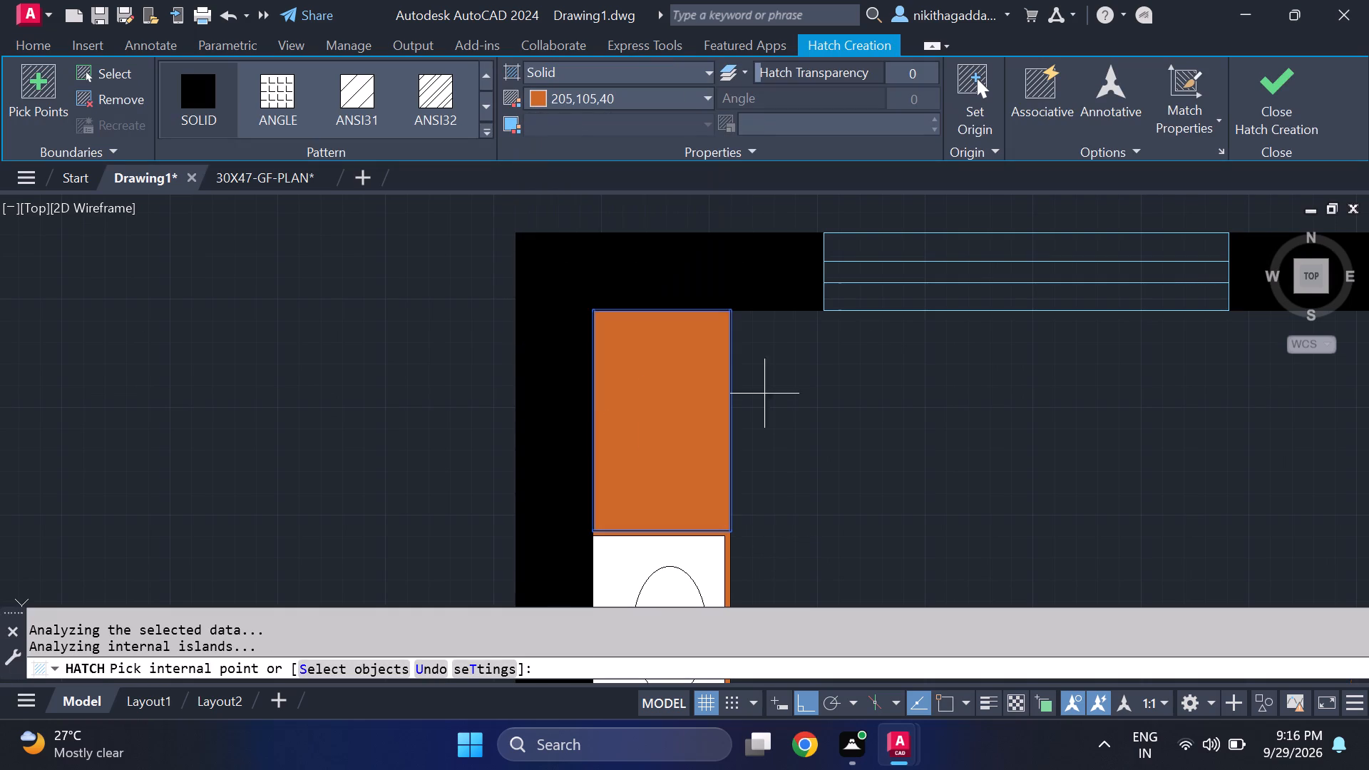
click(1282, 112)
Erase the two overlapping horizontal lines between the new orange hatch and the northwest room's washbasin.
scroll(688, 555, up, 2)
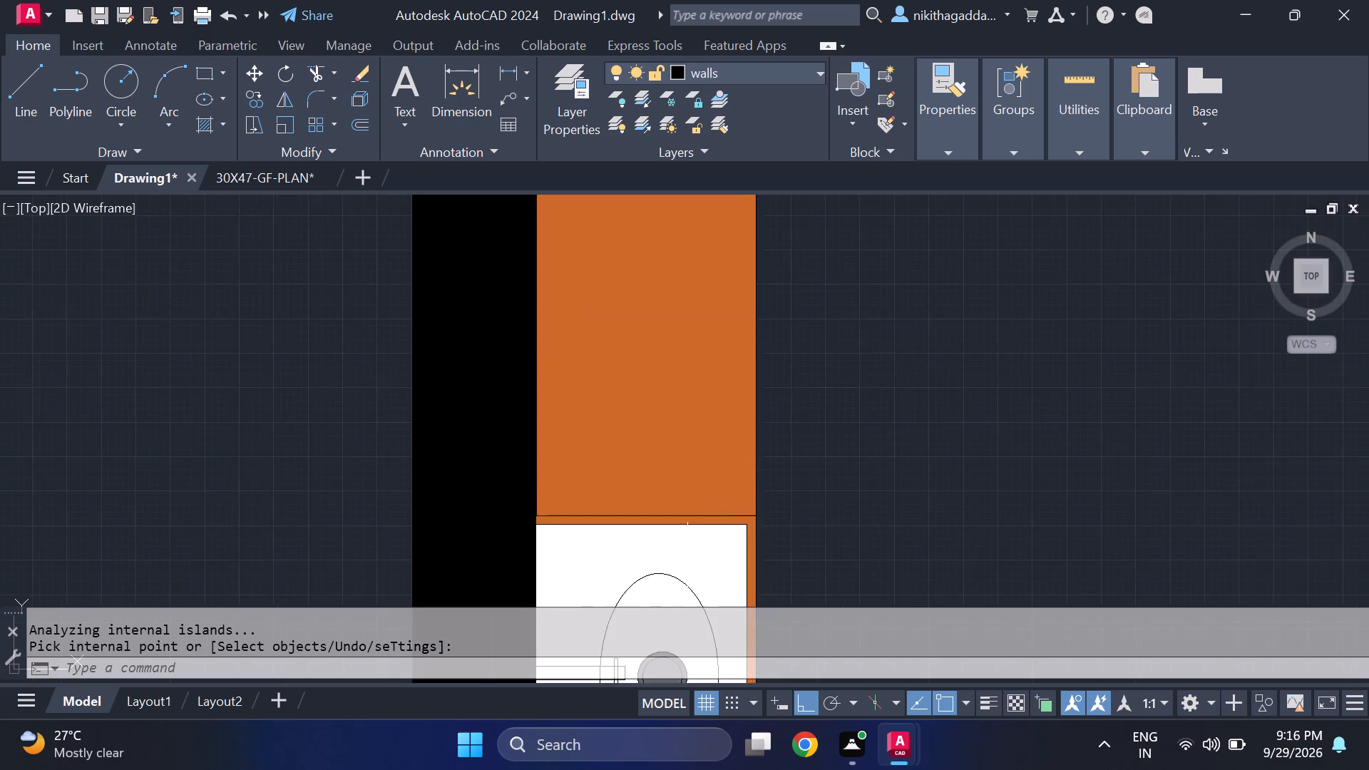
click(667, 494)
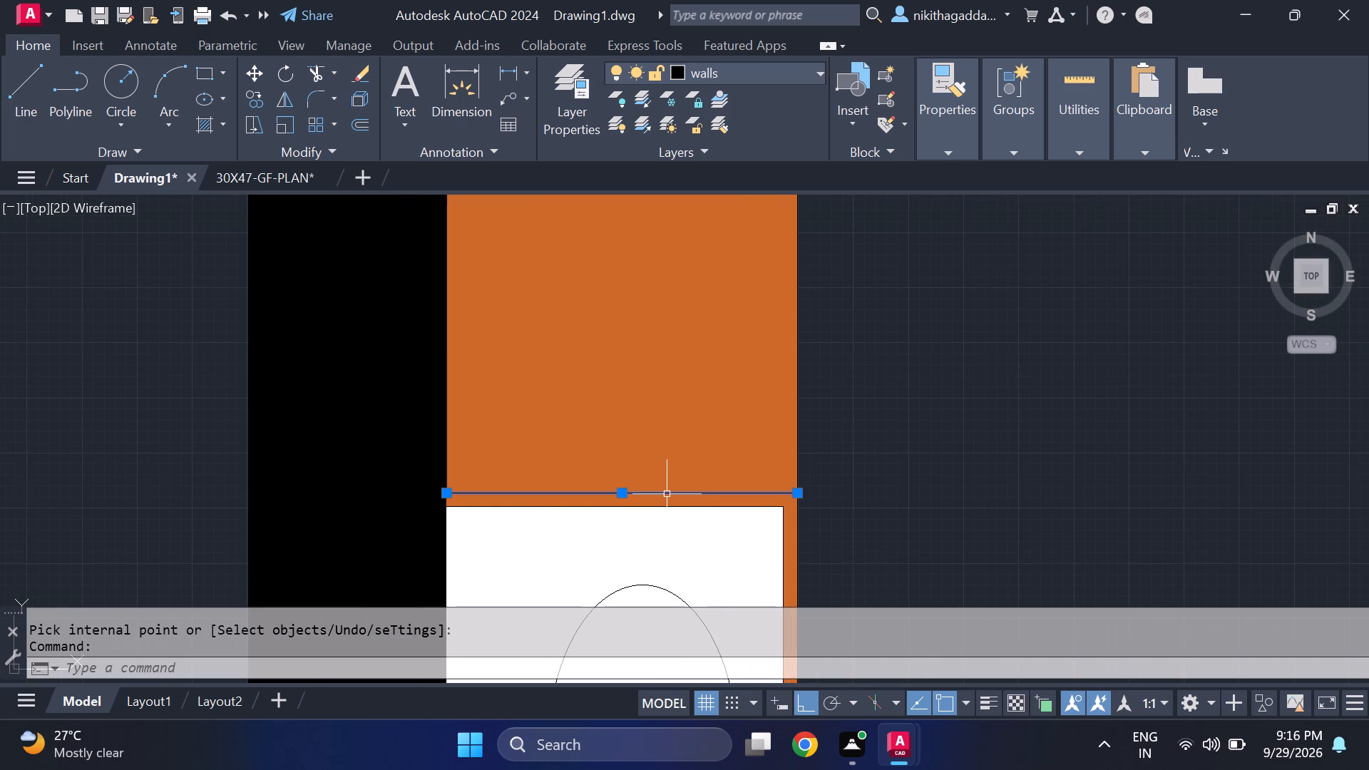
key(Delete)
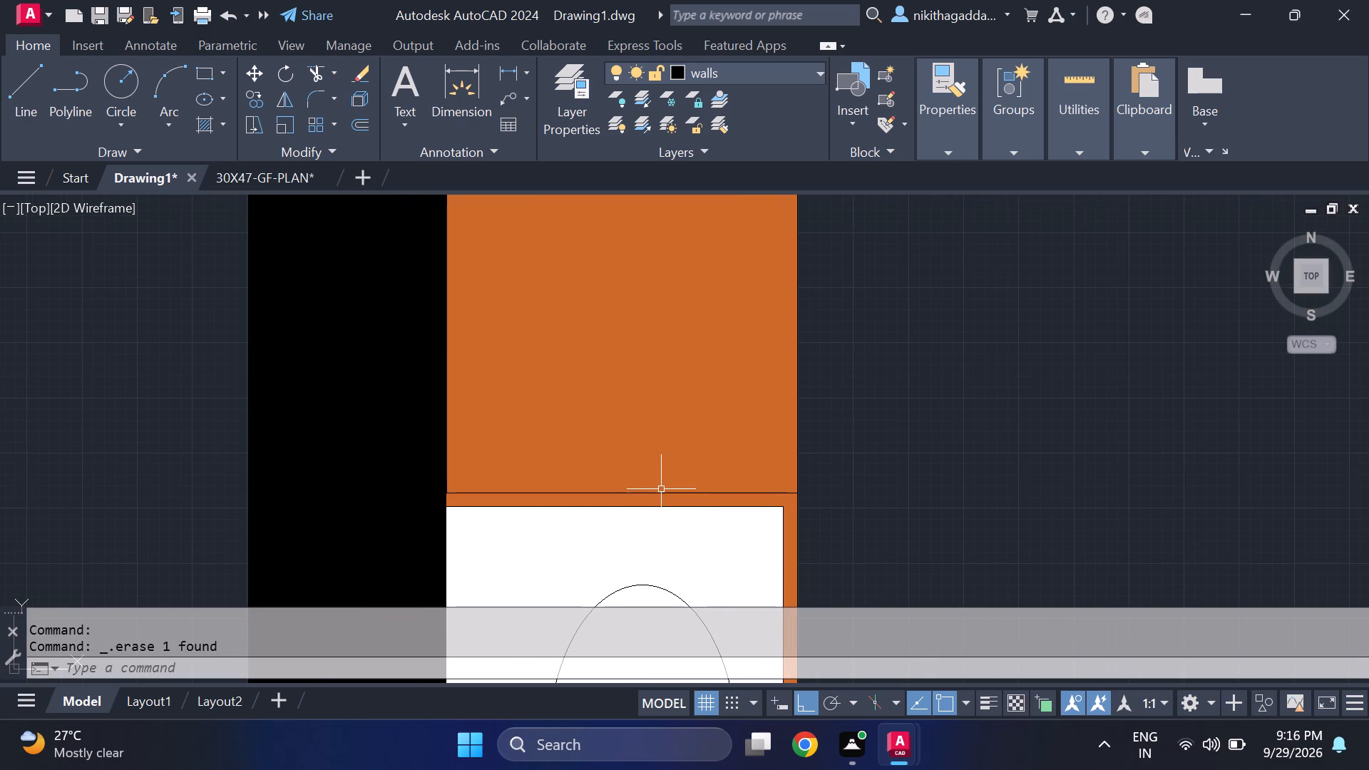
click(659, 493)
key(Delete)
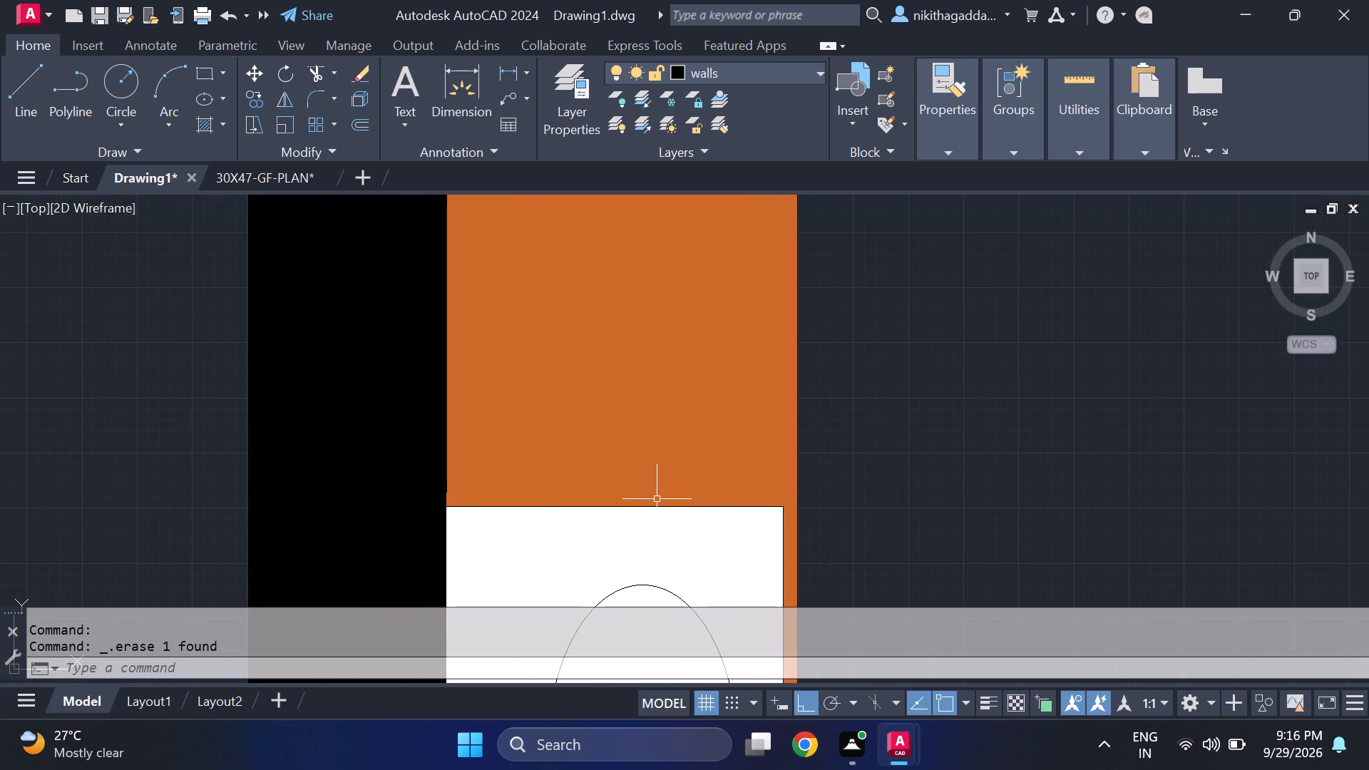
Draw a vertical line east of the northwest room's door, parallel to the east wall, from the north wall to the south wall.
scroll(656, 503, down, 4)
scroll(698, 565, down, 2)
middle_drag(707, 535, 653, 398)
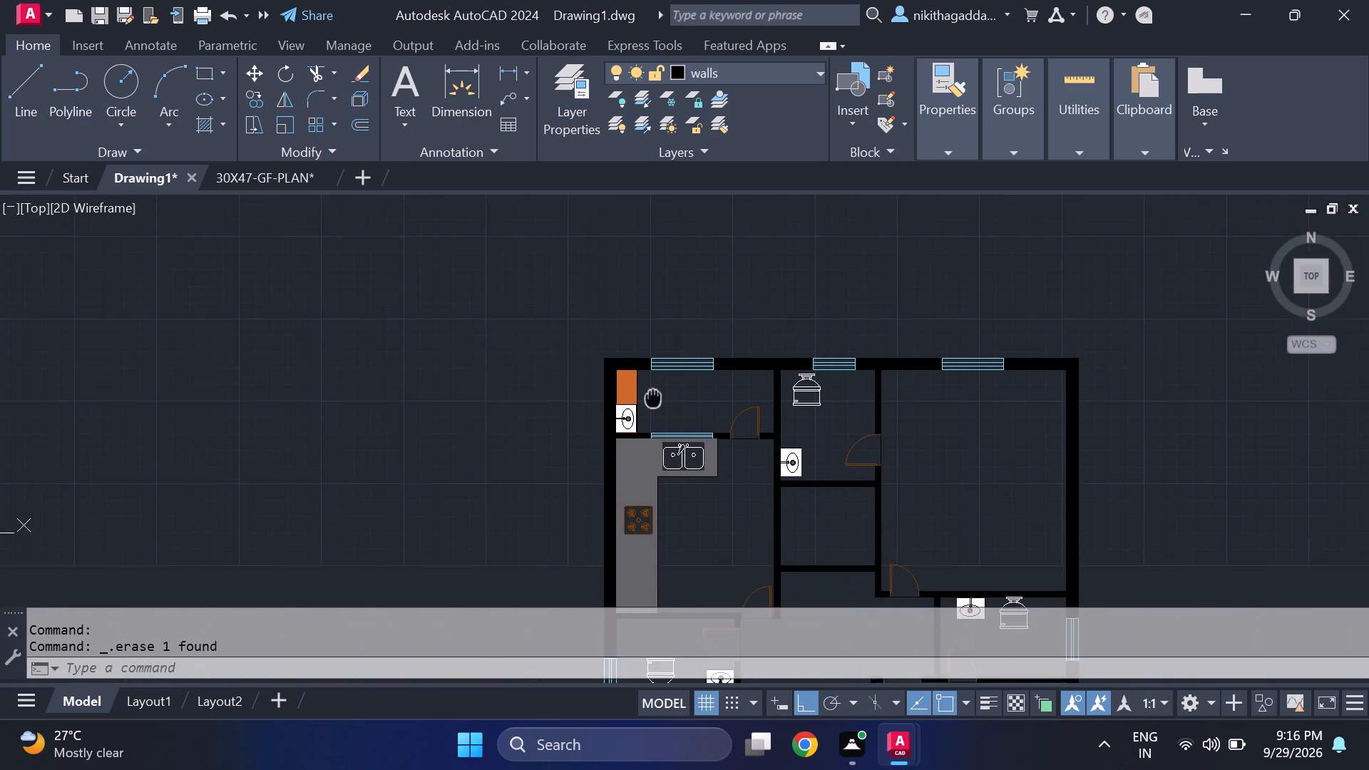
middle_drag(653, 398, 645, 356)
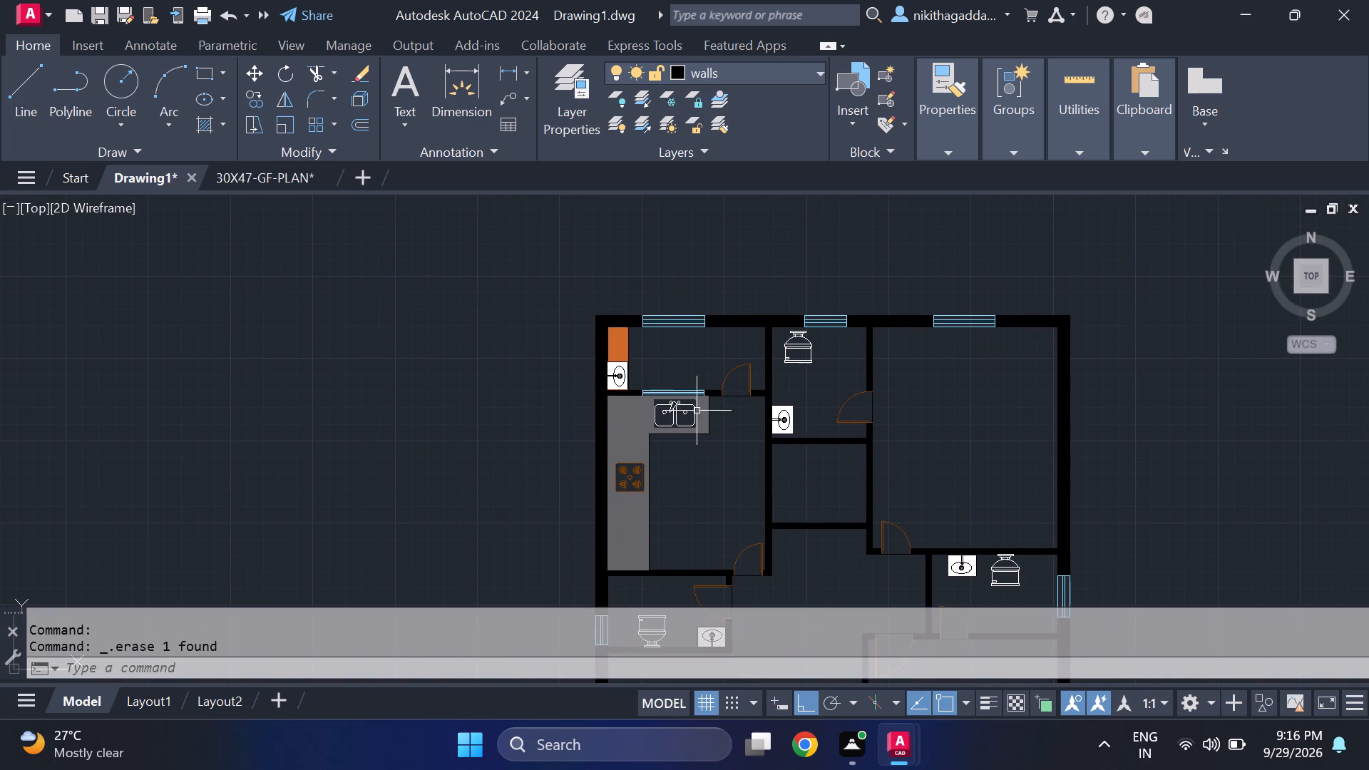
scroll(708, 476, up, 1)
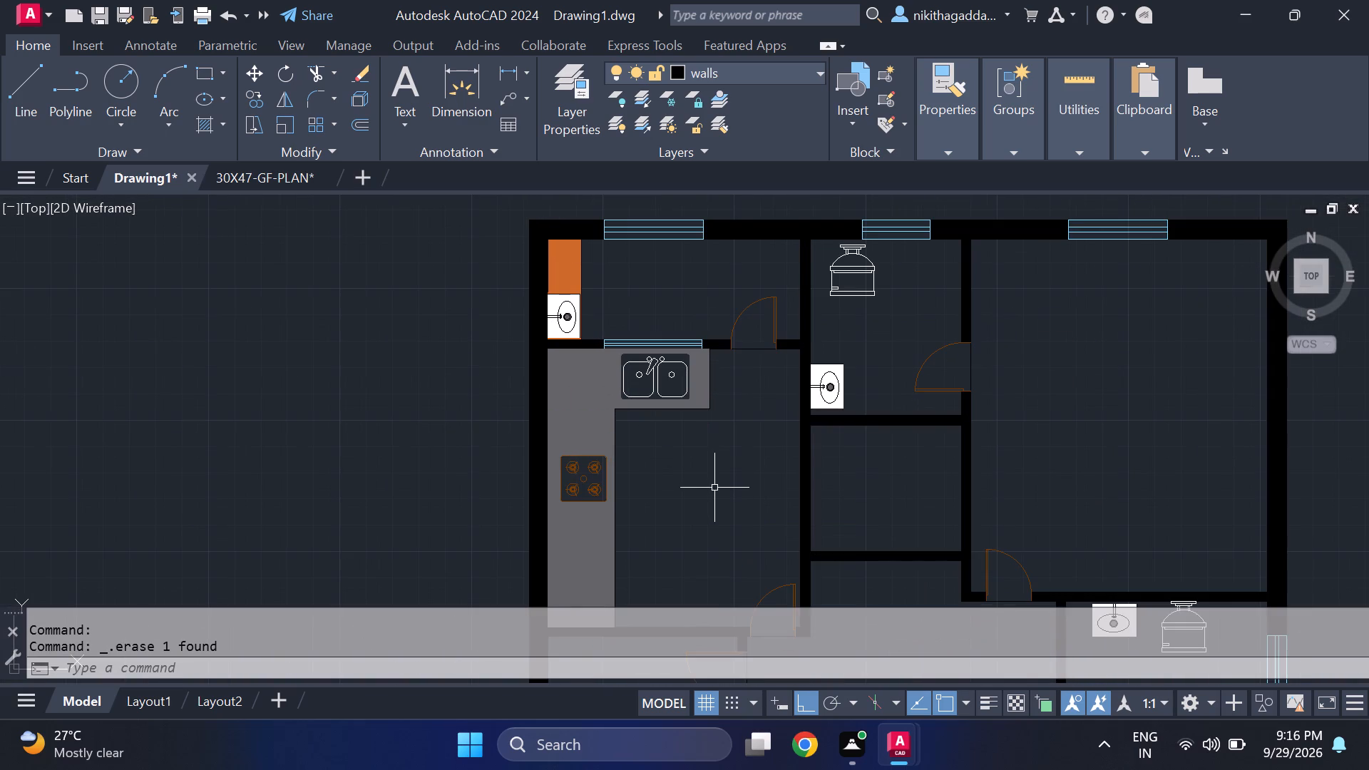
middle_drag(727, 481, 729, 554)
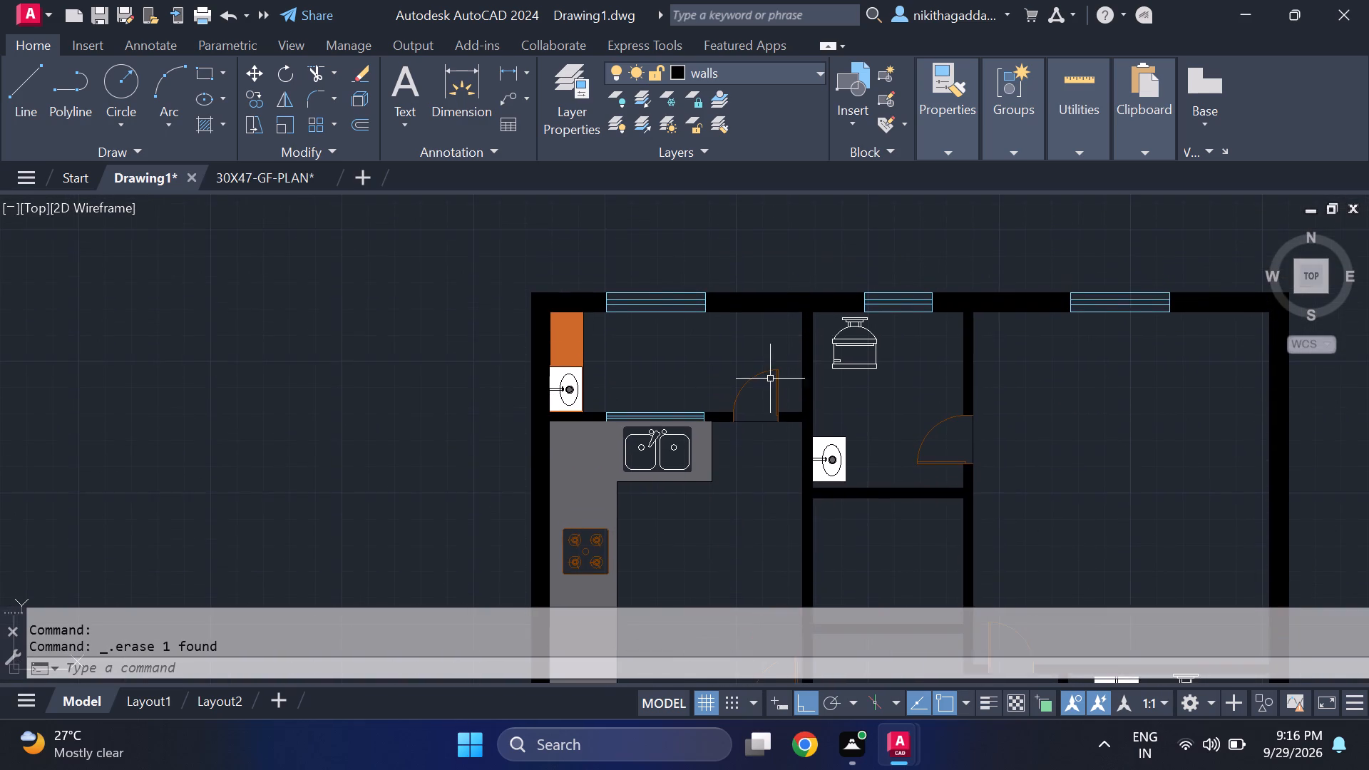
scroll(769, 339, up, 2)
middle_drag(831, 455, 697, 452)
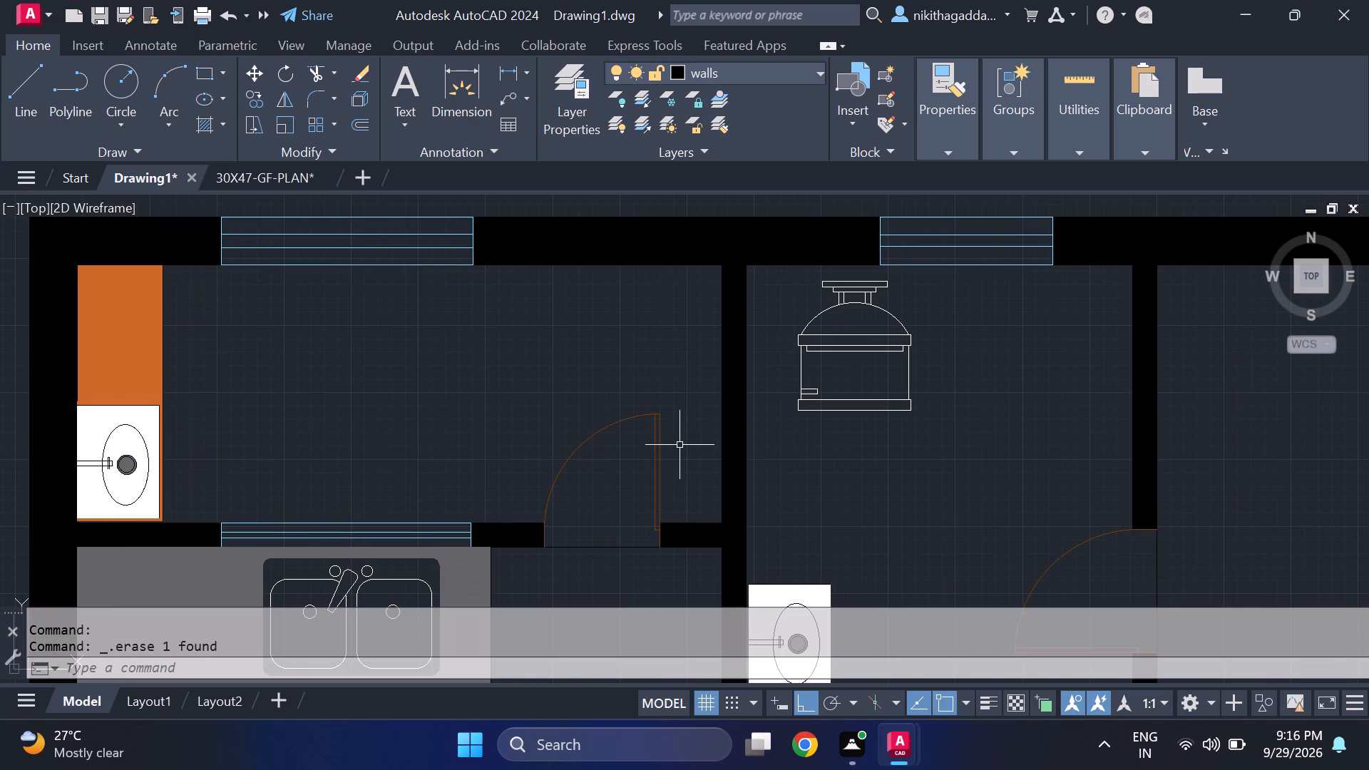
key(l)
key(Return)
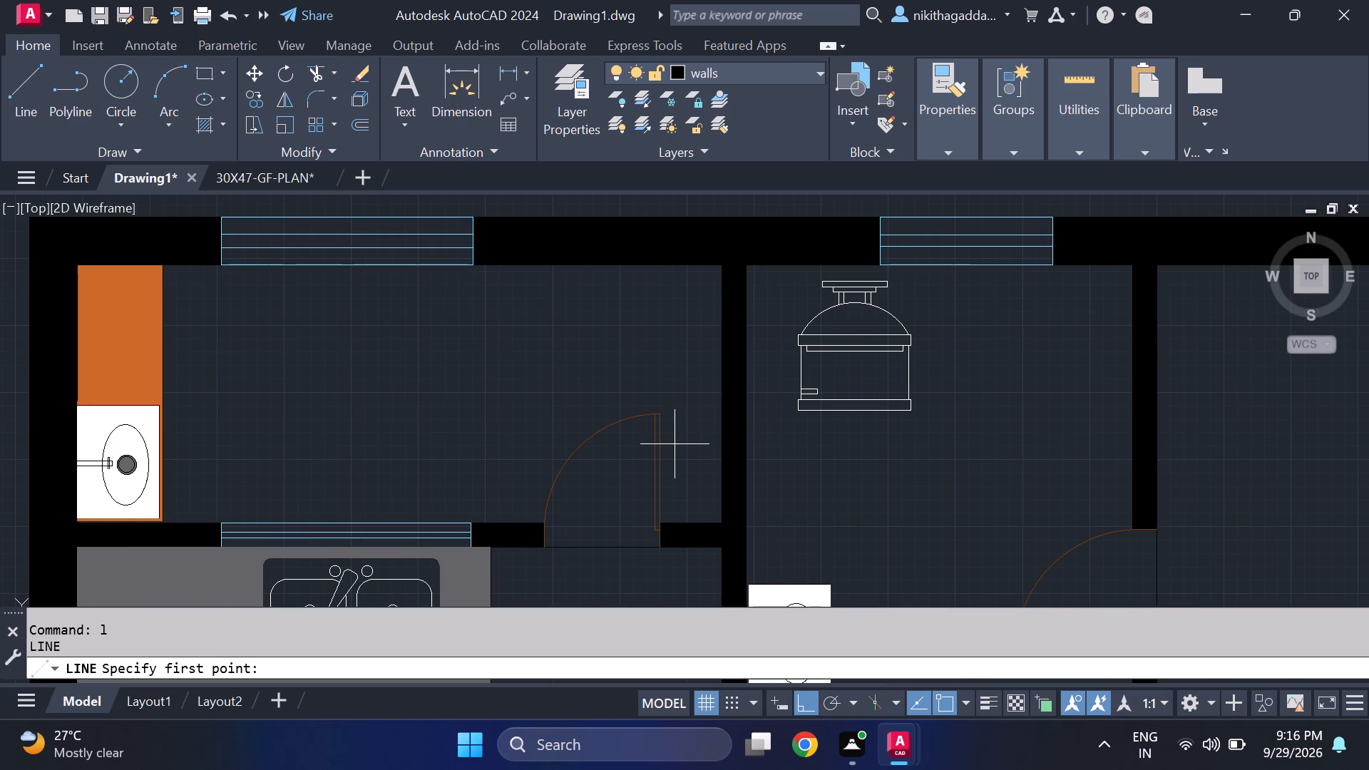
middle_drag(662, 427, 607, 448)
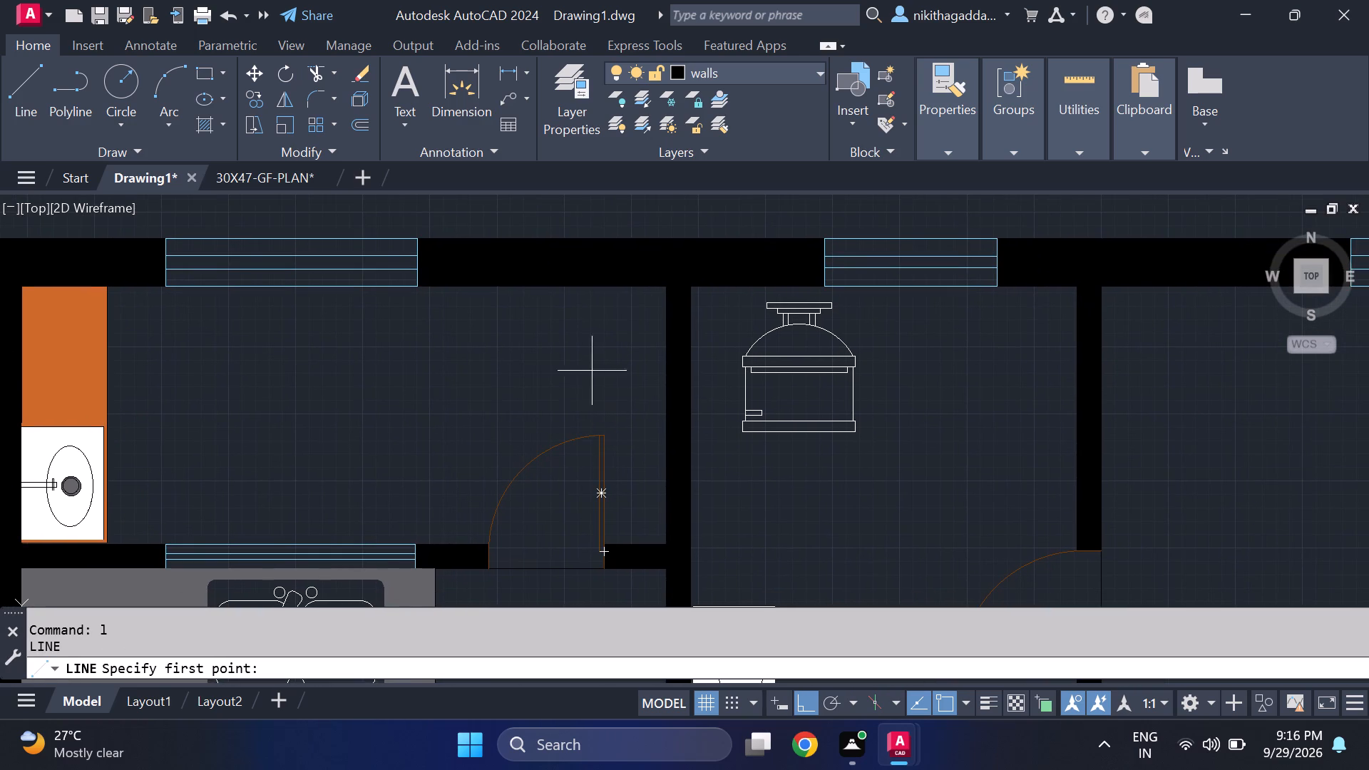
click(623, 292)
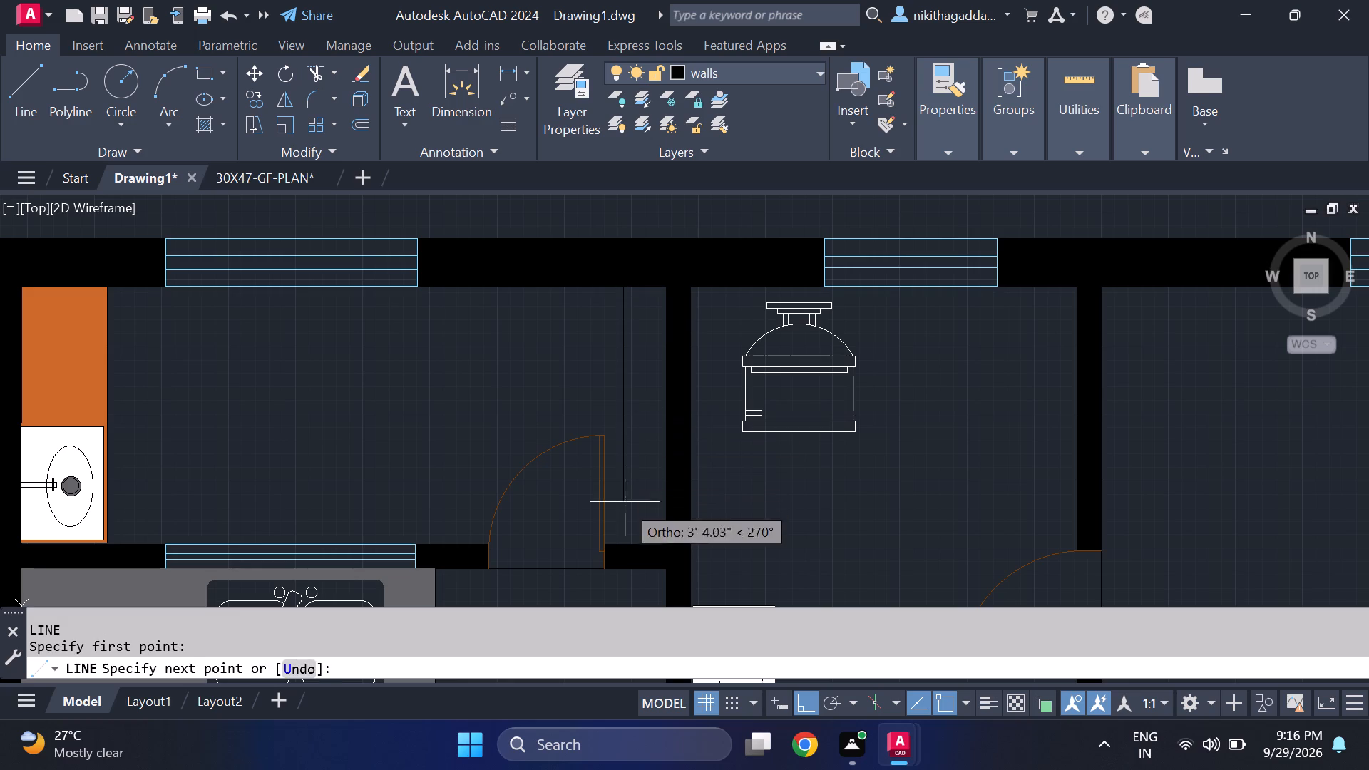
click(625, 540)
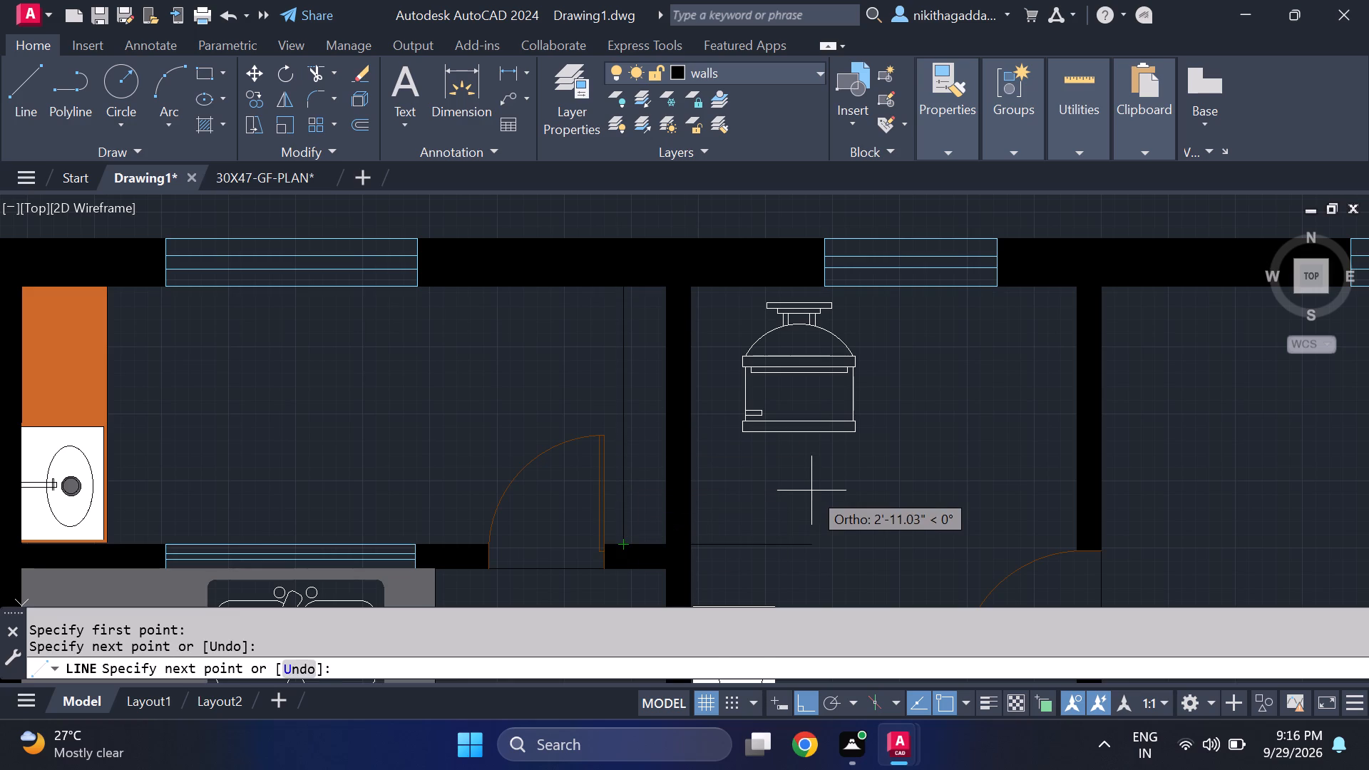
key(Escape)
Fill the narrow strip along the northwest room's east wall with the solid 205,105,40 hatch.
text(hatch)
key(Return)
click(660, 466)
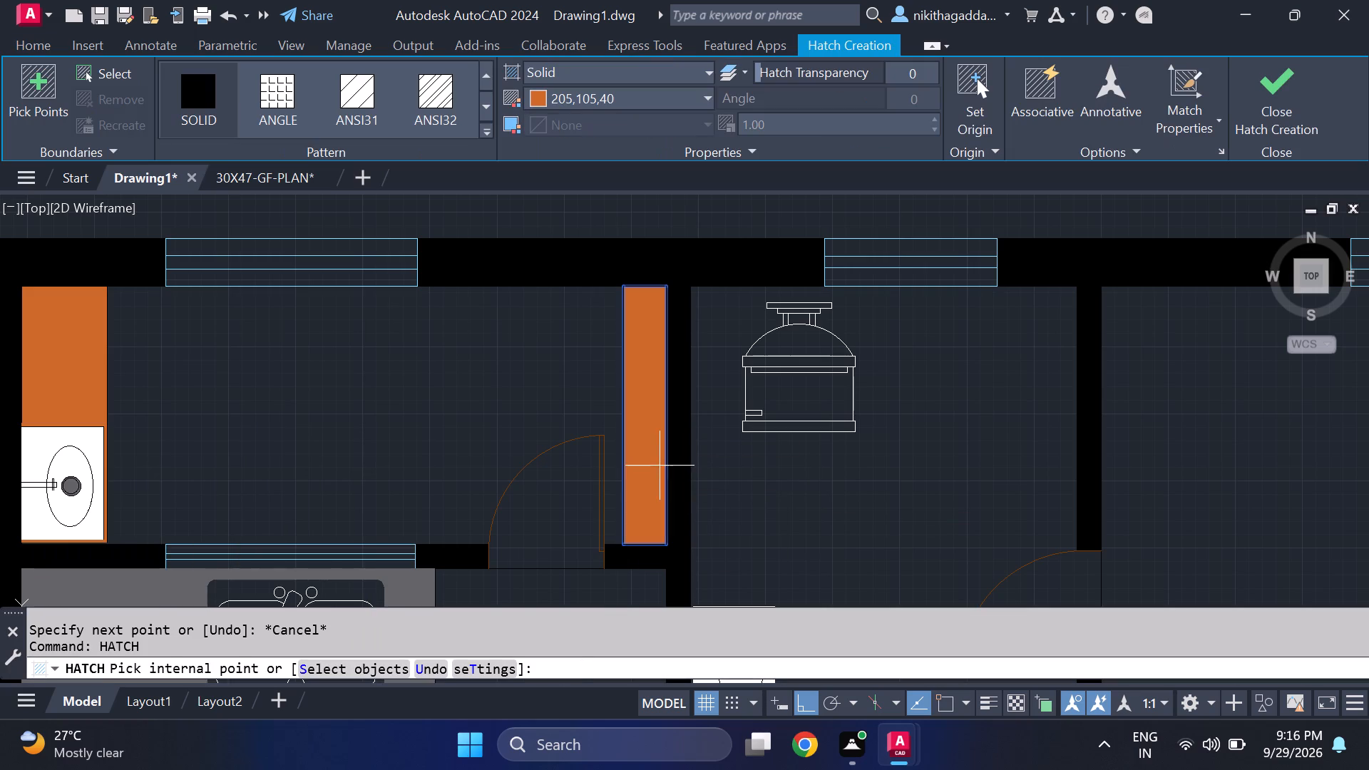
click(1263, 128)
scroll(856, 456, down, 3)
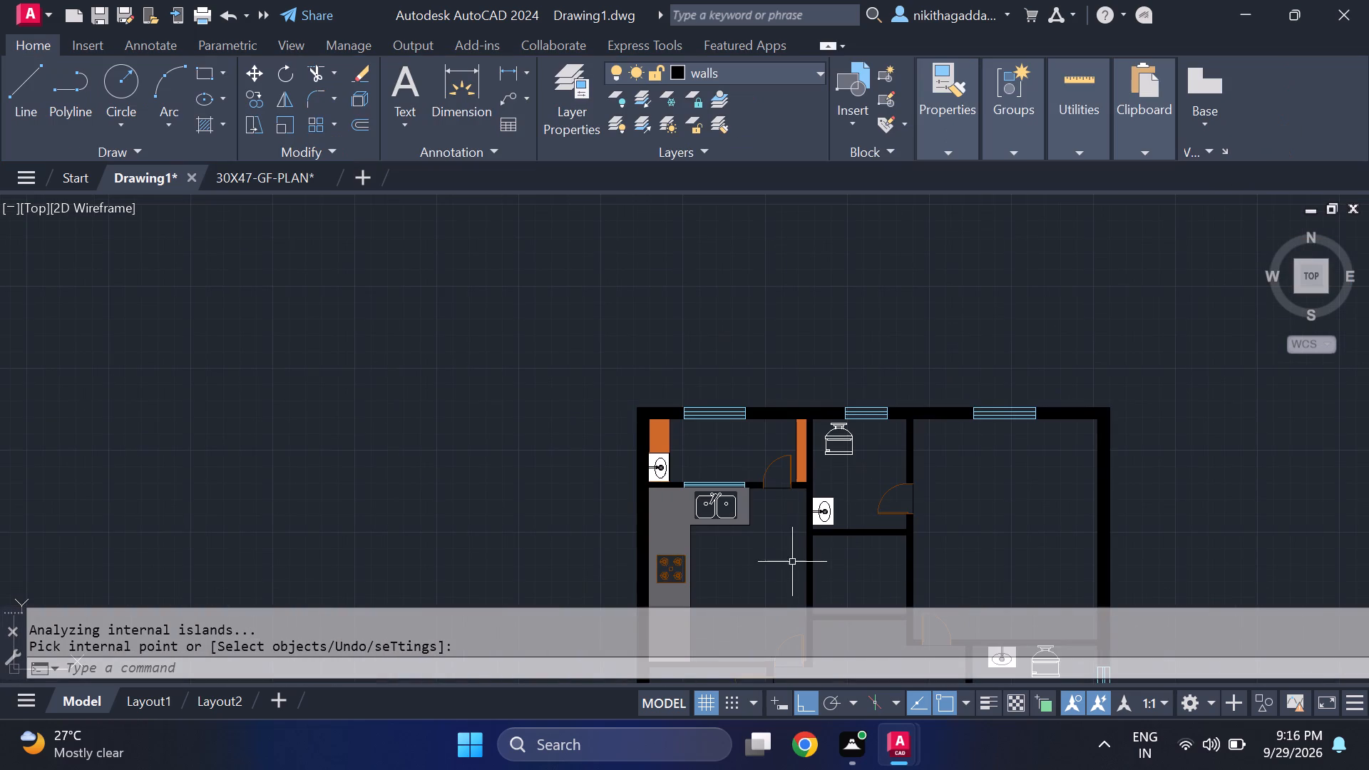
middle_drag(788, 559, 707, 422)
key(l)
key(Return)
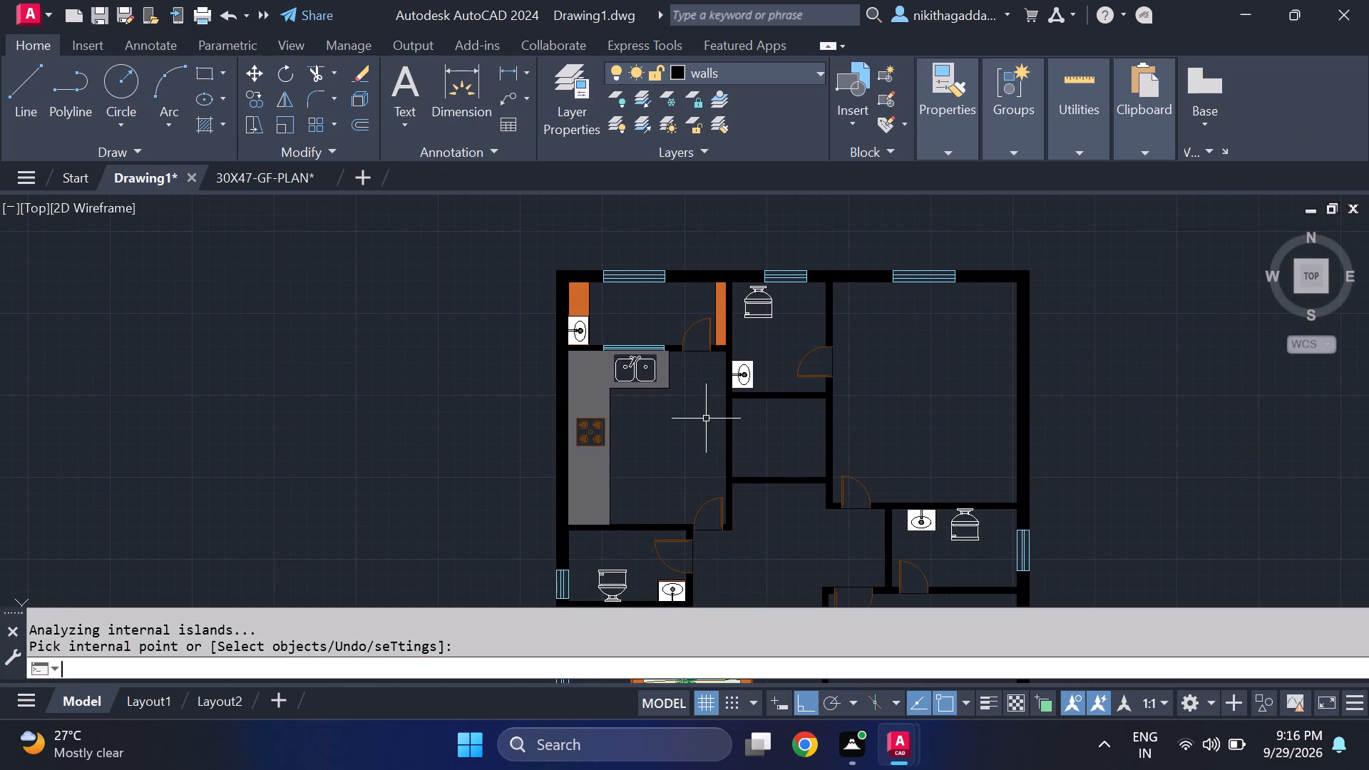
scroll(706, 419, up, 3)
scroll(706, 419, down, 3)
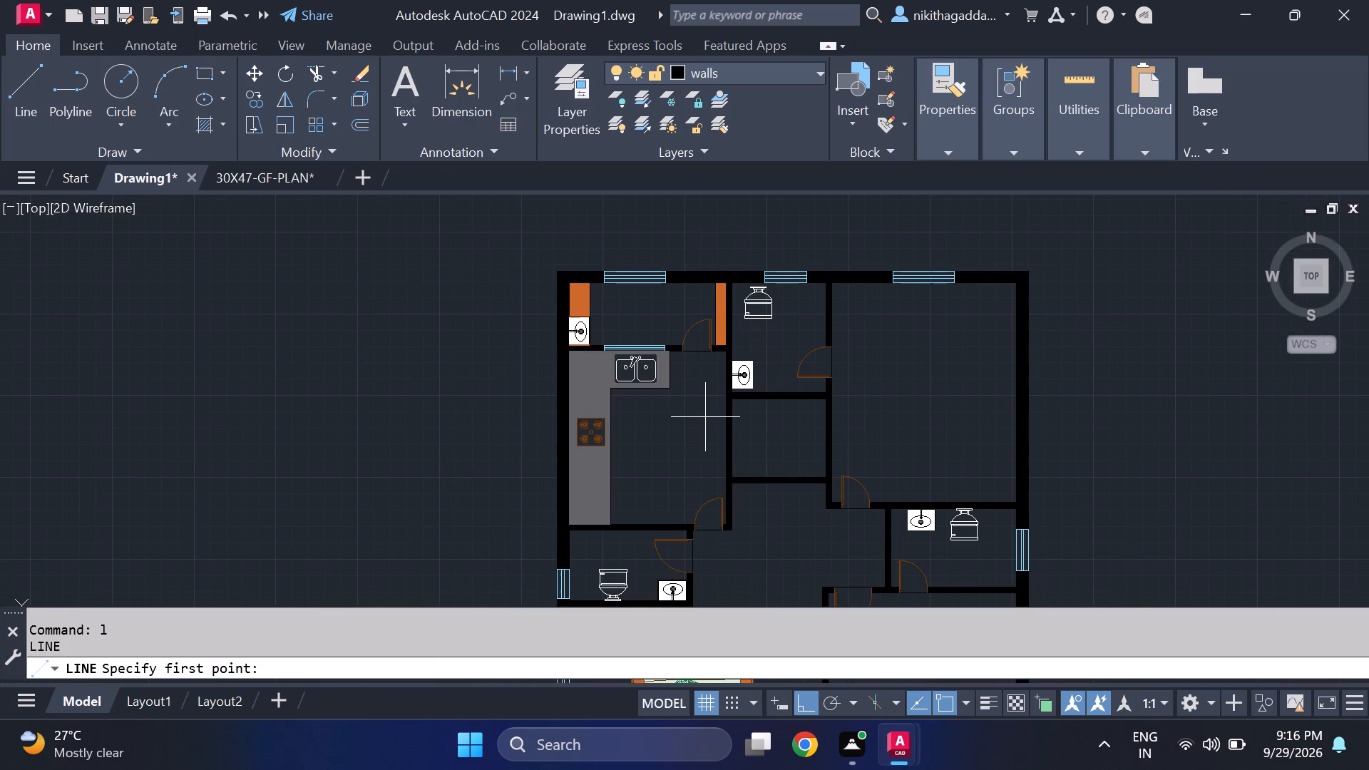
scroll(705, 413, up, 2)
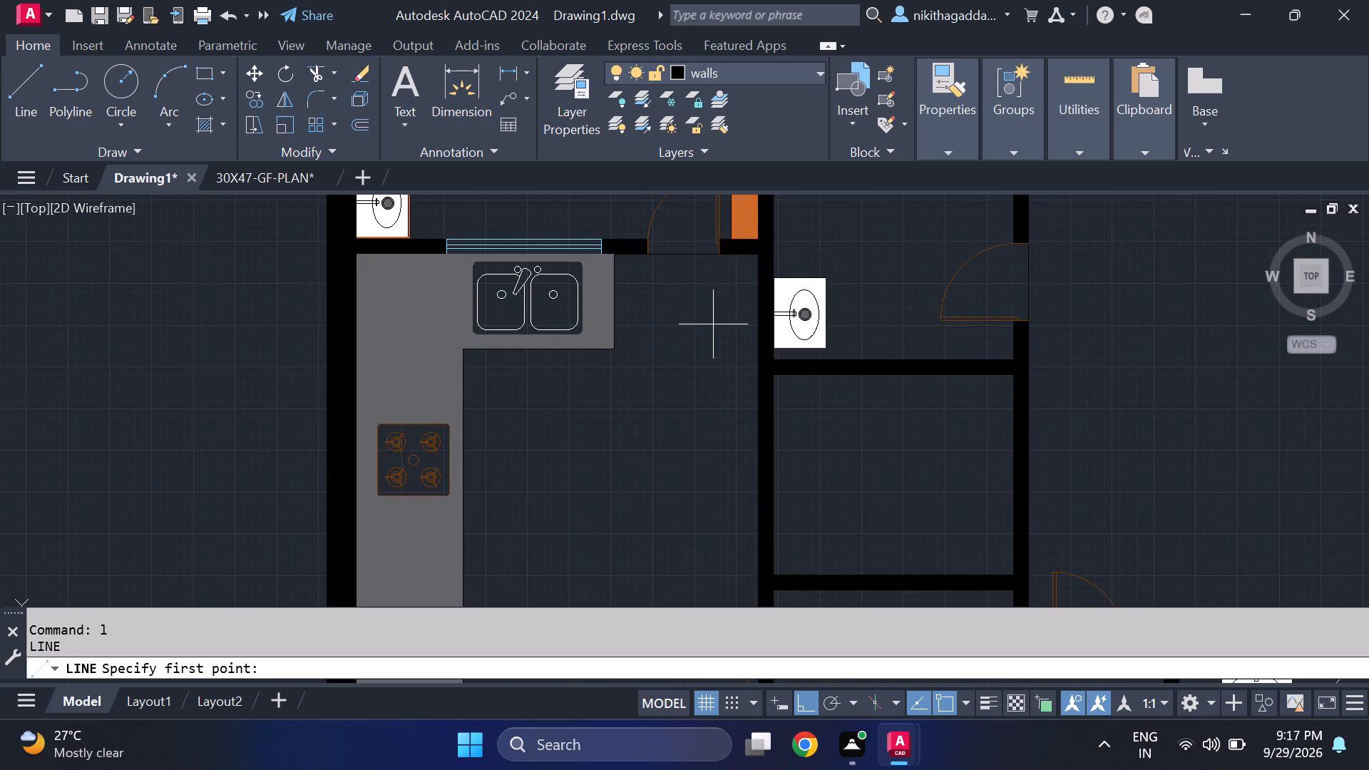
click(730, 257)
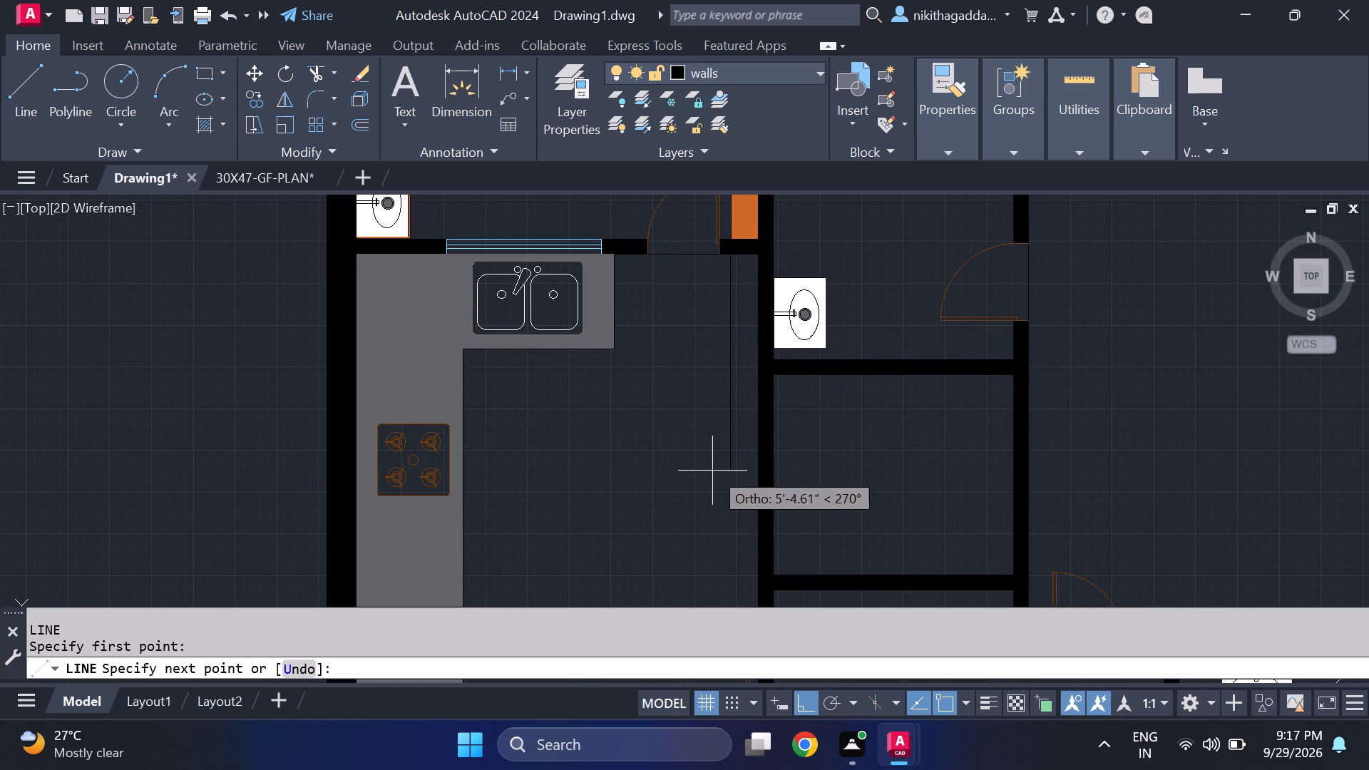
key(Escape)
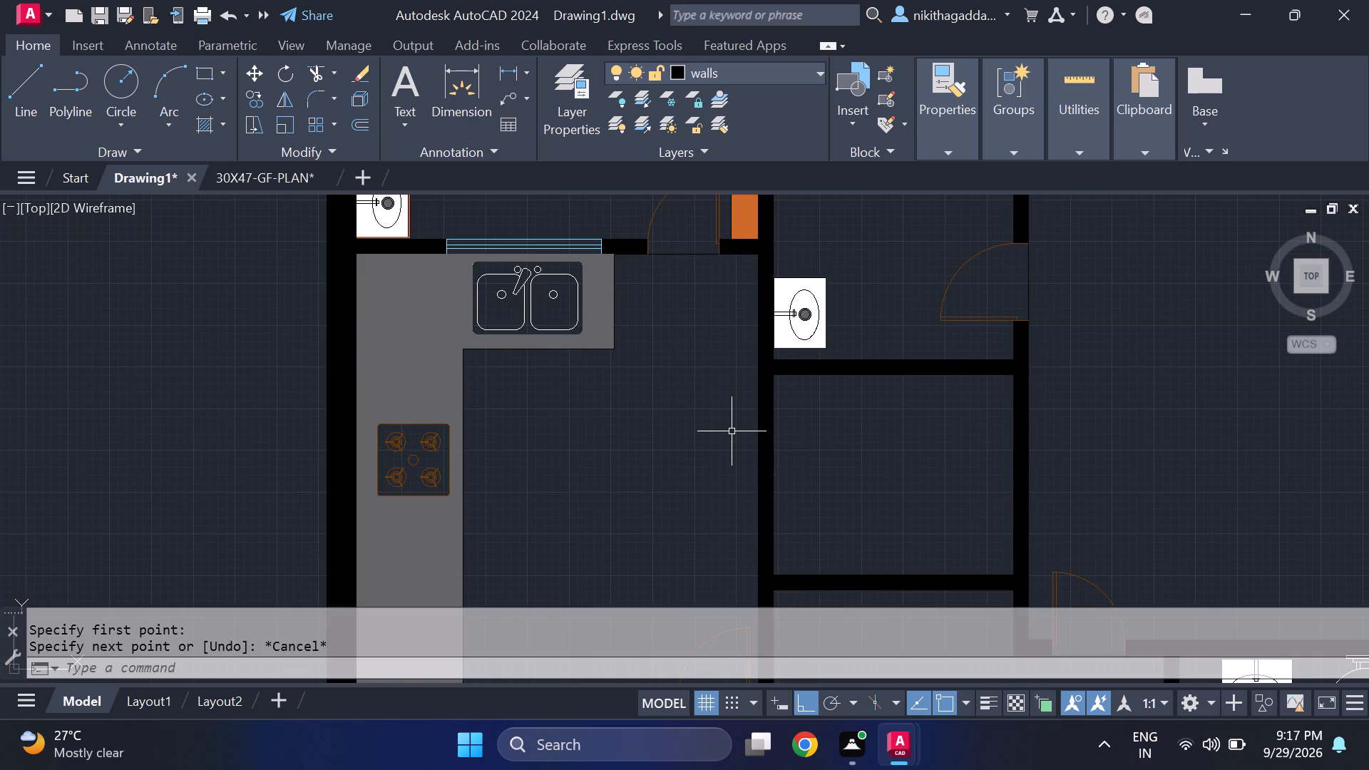
Outline a narrow strip along the kitchen's east wall, with a line south from the north wall and a short return to the east wall.
key(l)
key(Return)
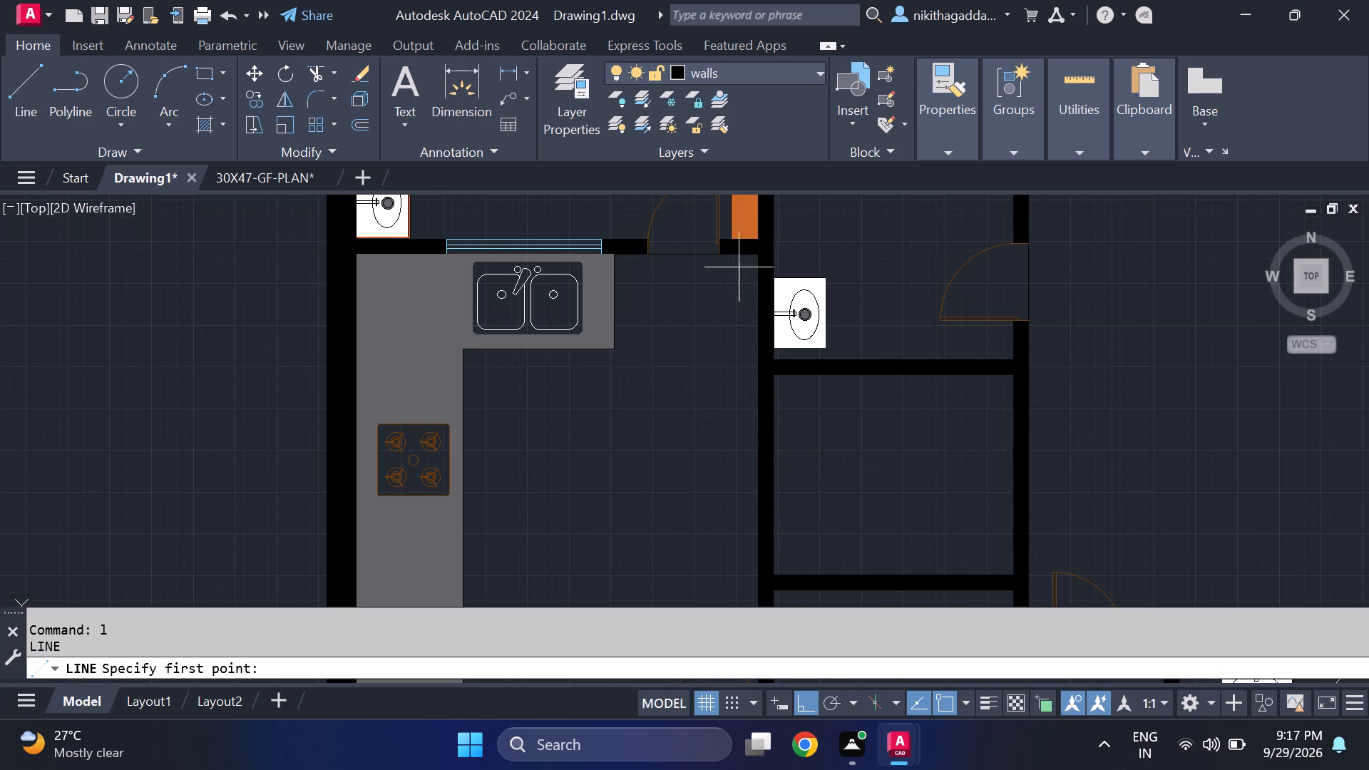
scroll(734, 256, up, 2)
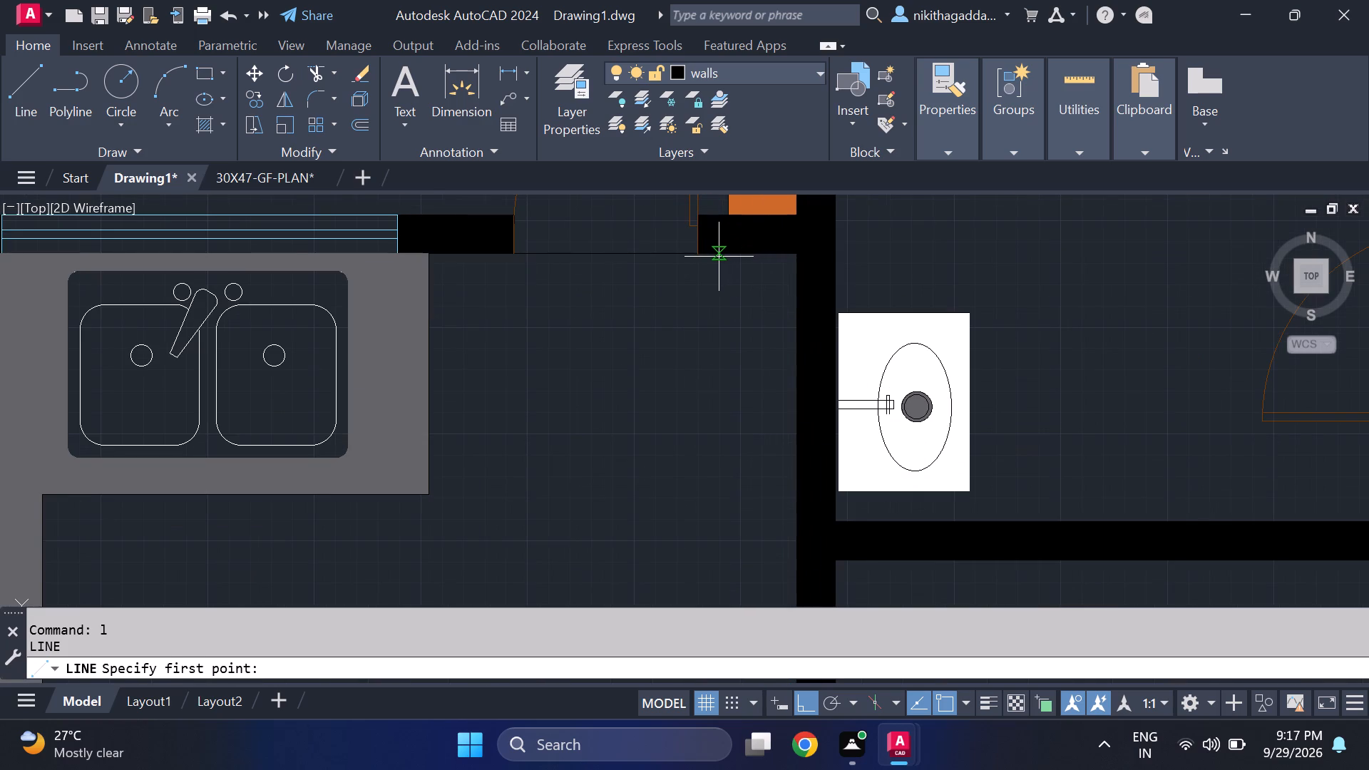
click(719, 257)
scroll(711, 528, down, 2)
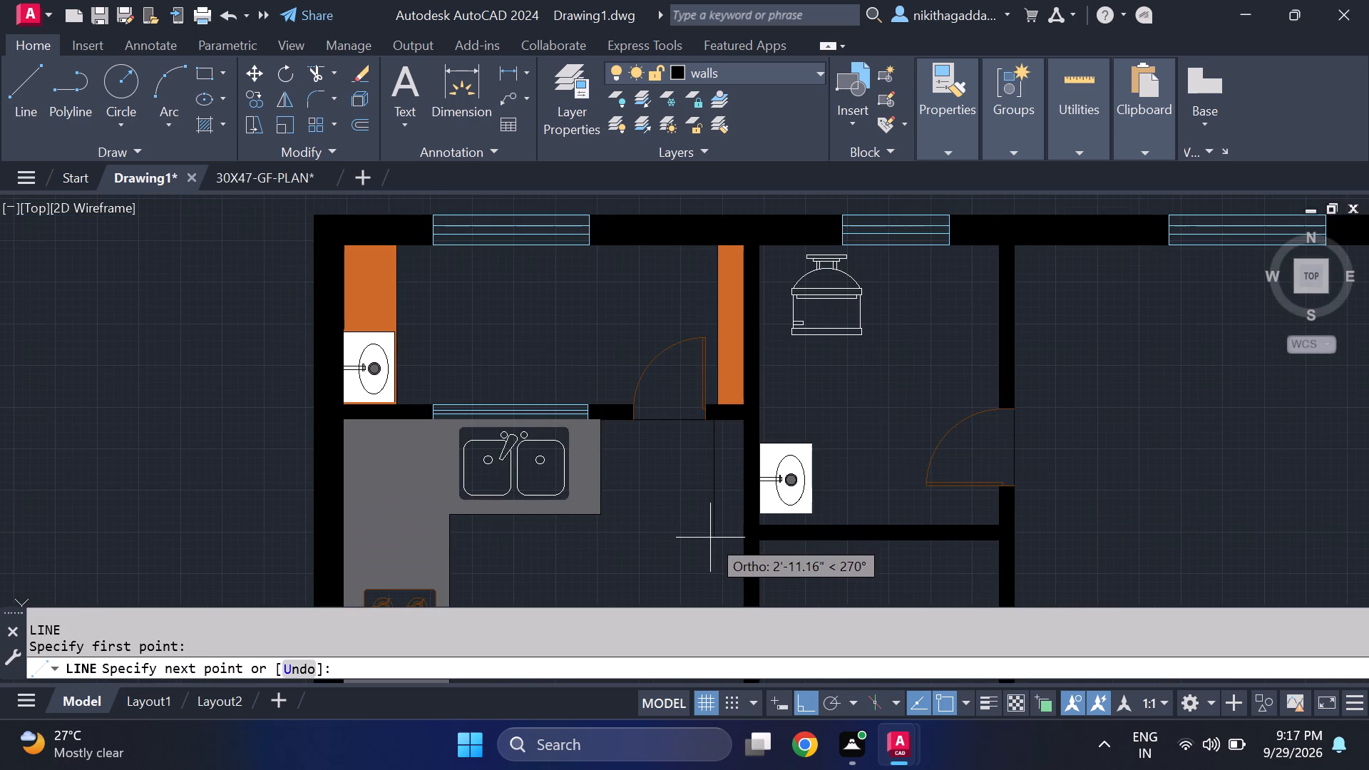
scroll(716, 565, down, 1)
middle_drag(712, 590, 684, 483)
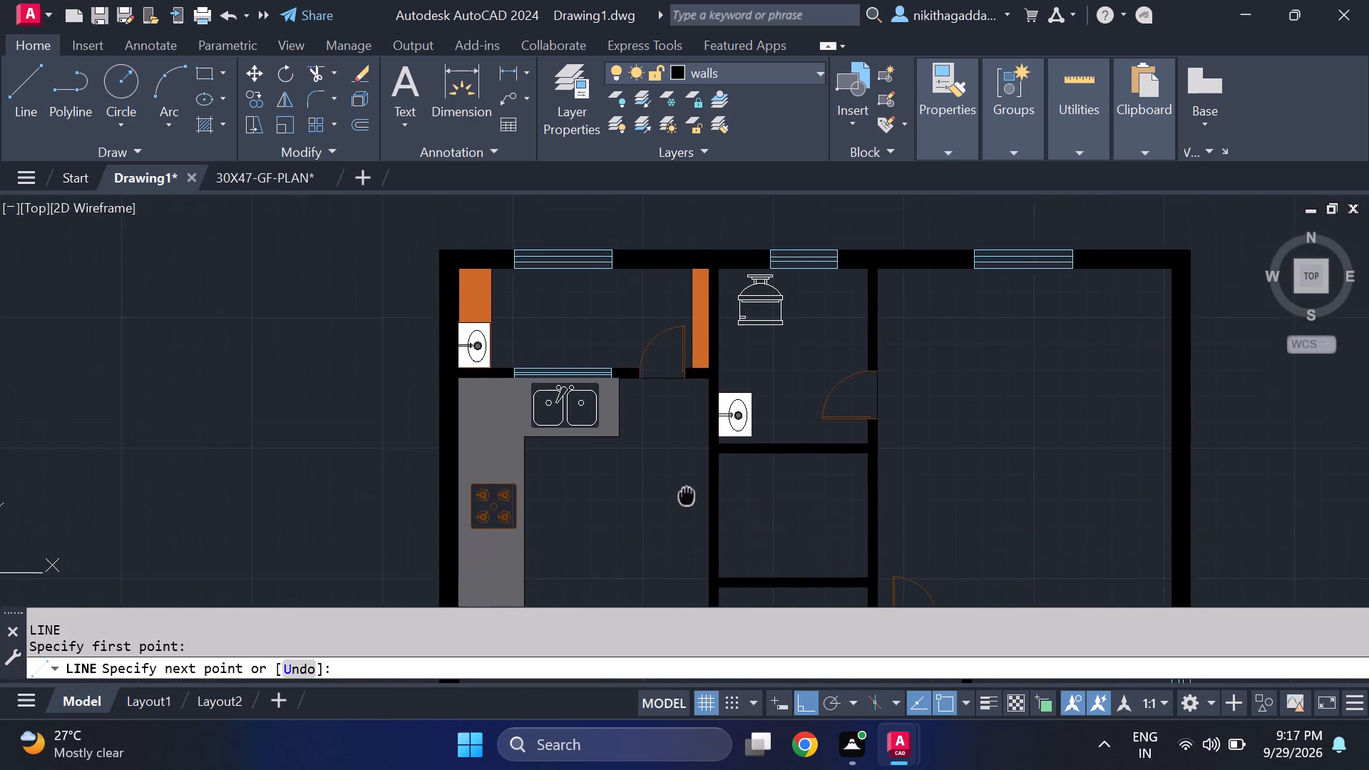
middle_drag(684, 483, 684, 467)
scroll(677, 521, up, 2)
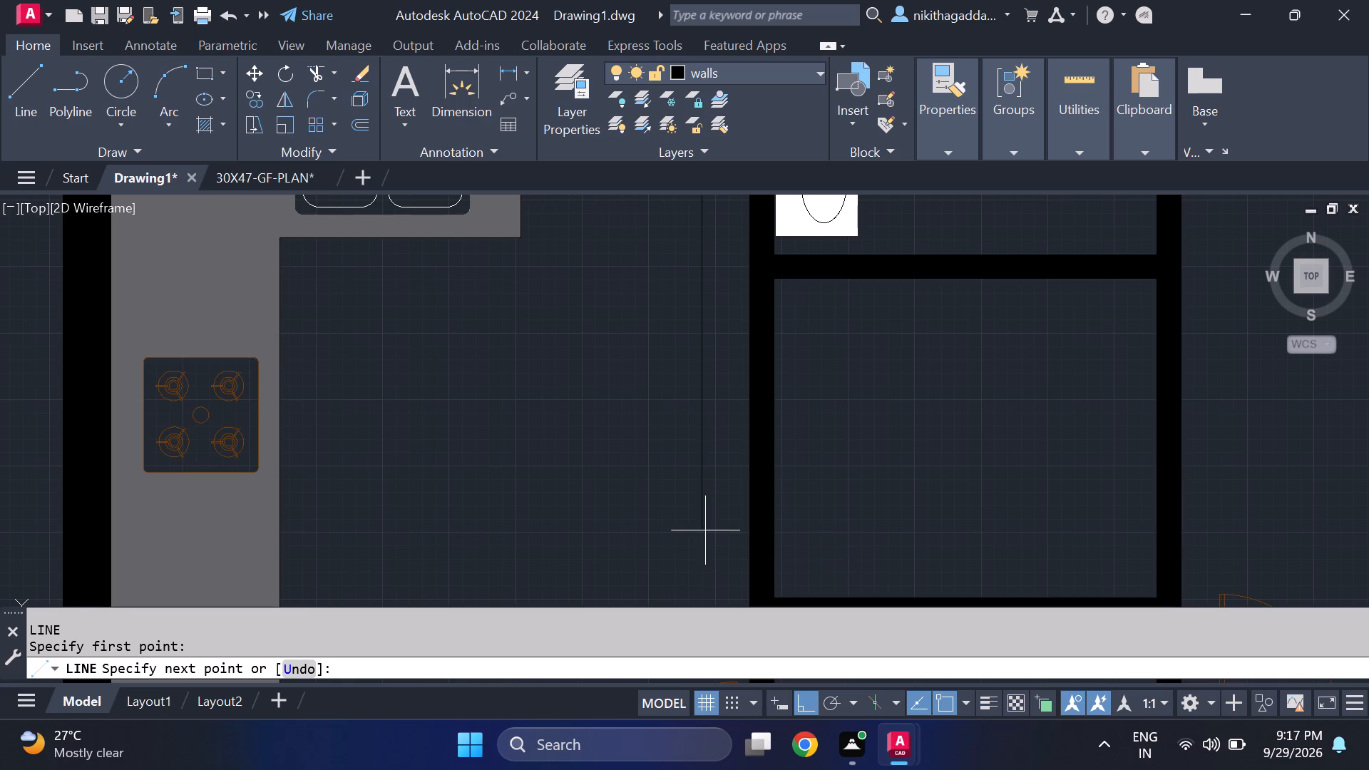
click(705, 530)
click(746, 531)
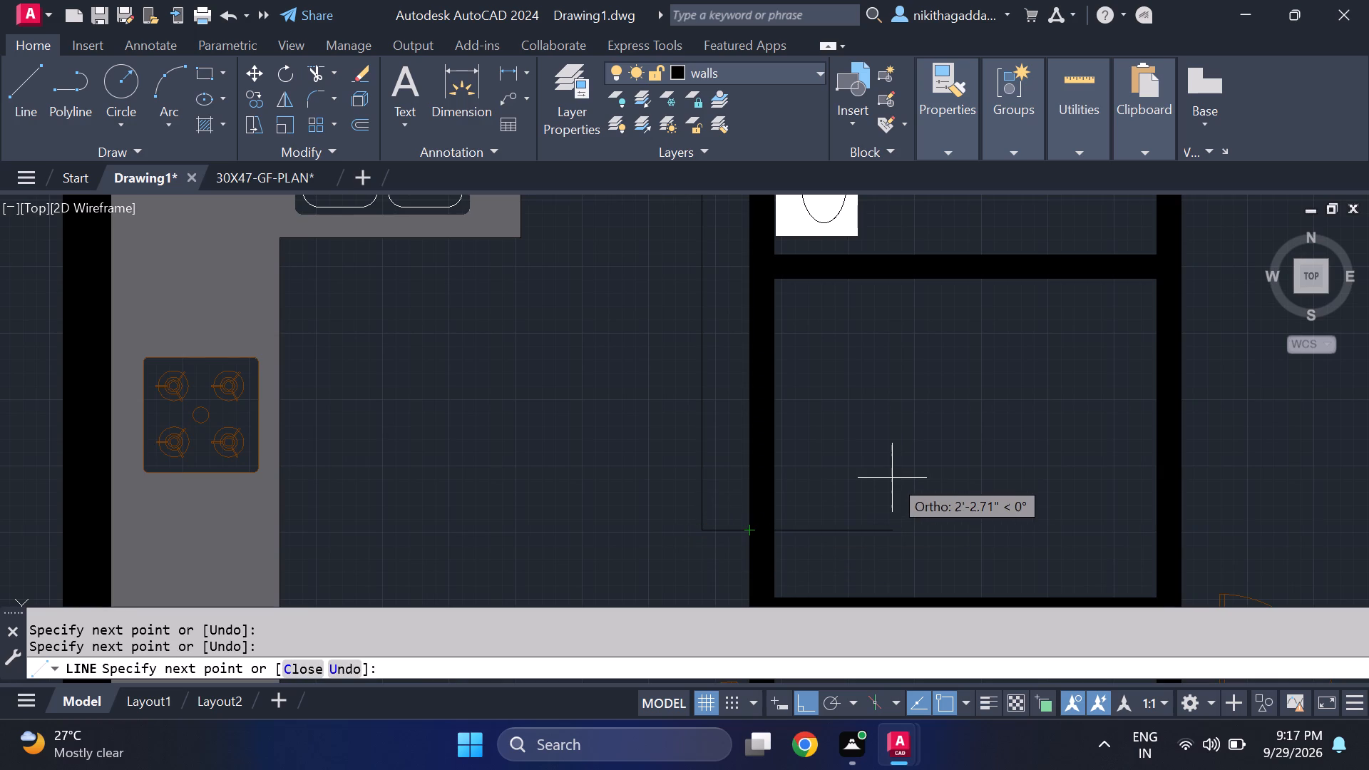
key(Escape)
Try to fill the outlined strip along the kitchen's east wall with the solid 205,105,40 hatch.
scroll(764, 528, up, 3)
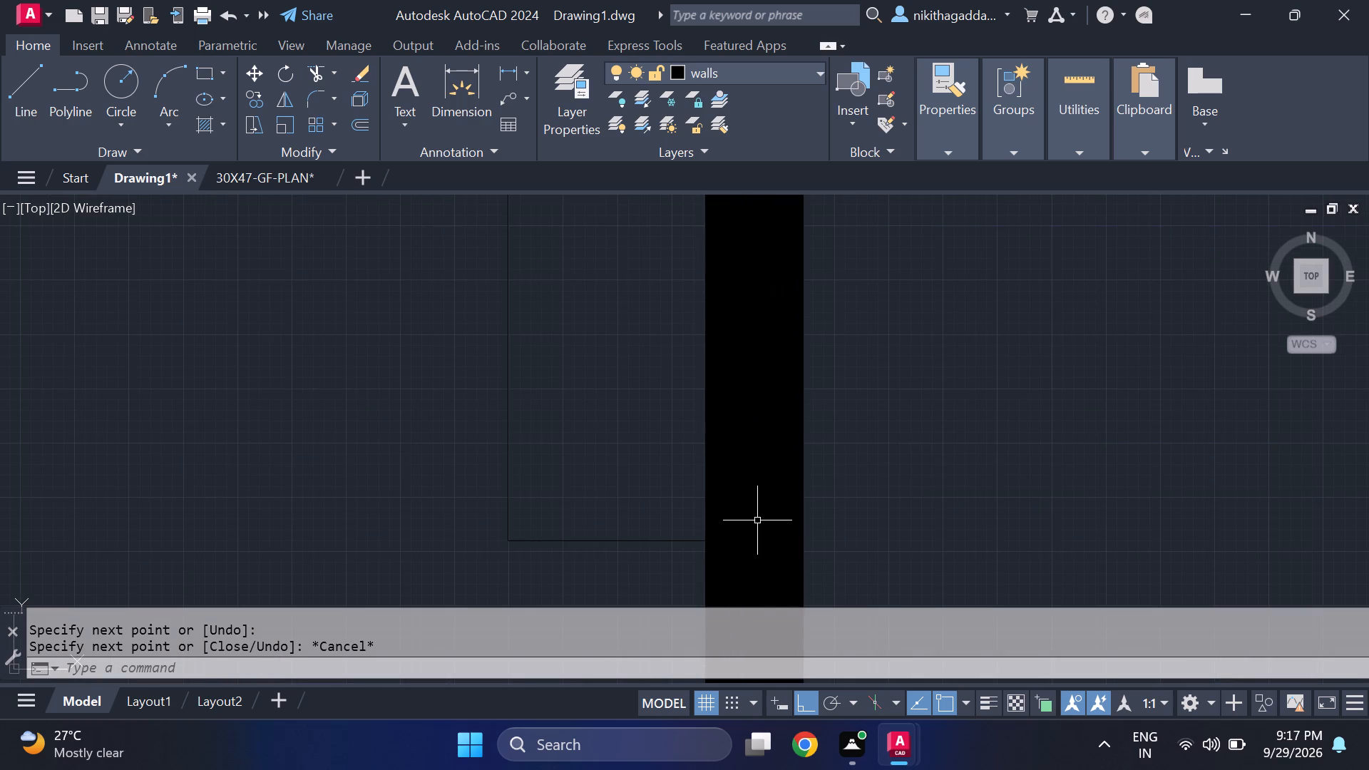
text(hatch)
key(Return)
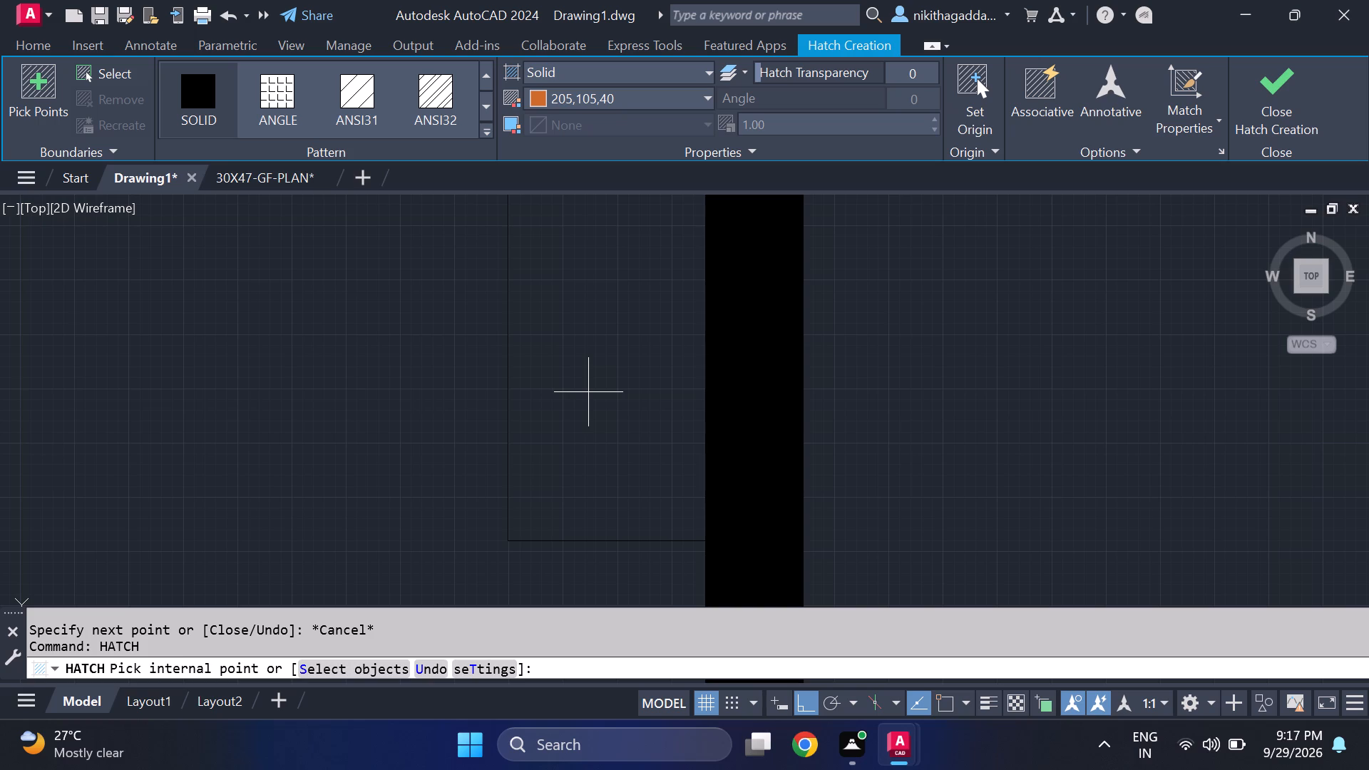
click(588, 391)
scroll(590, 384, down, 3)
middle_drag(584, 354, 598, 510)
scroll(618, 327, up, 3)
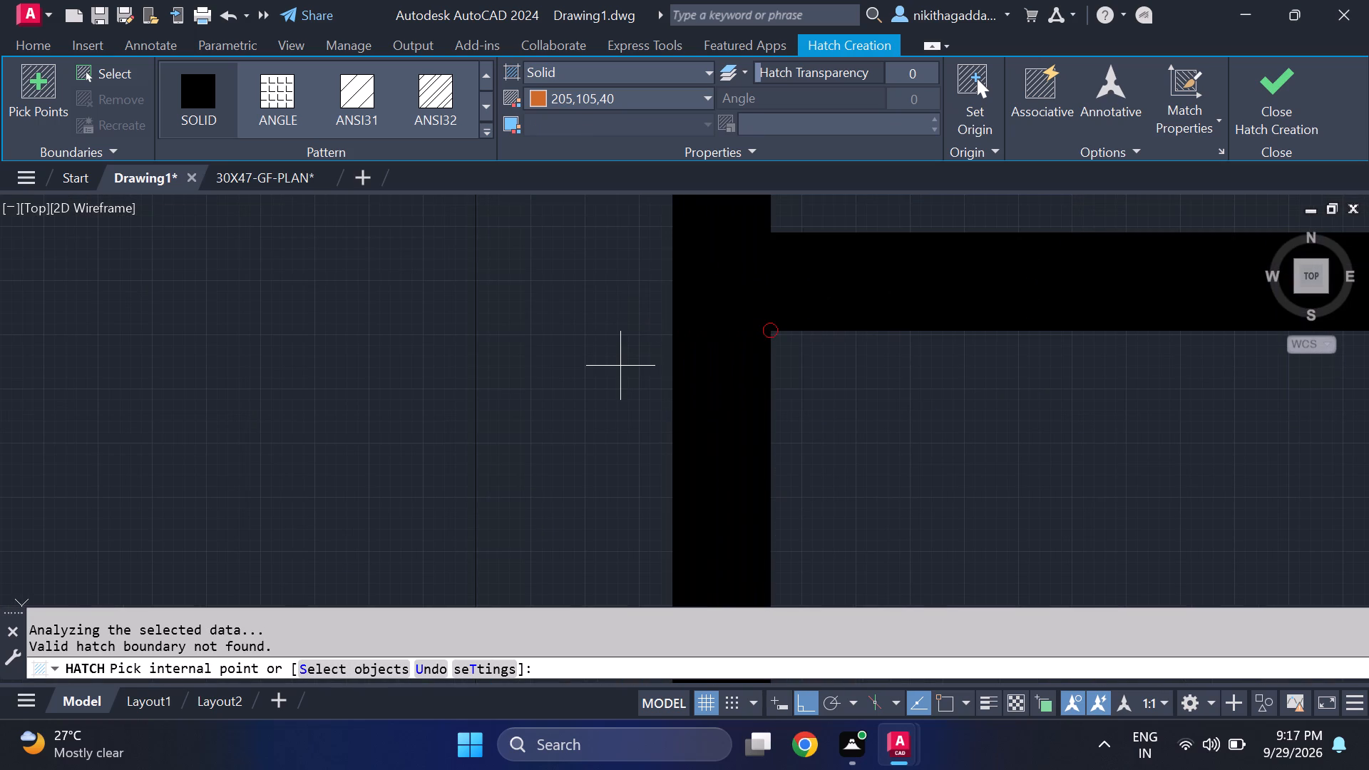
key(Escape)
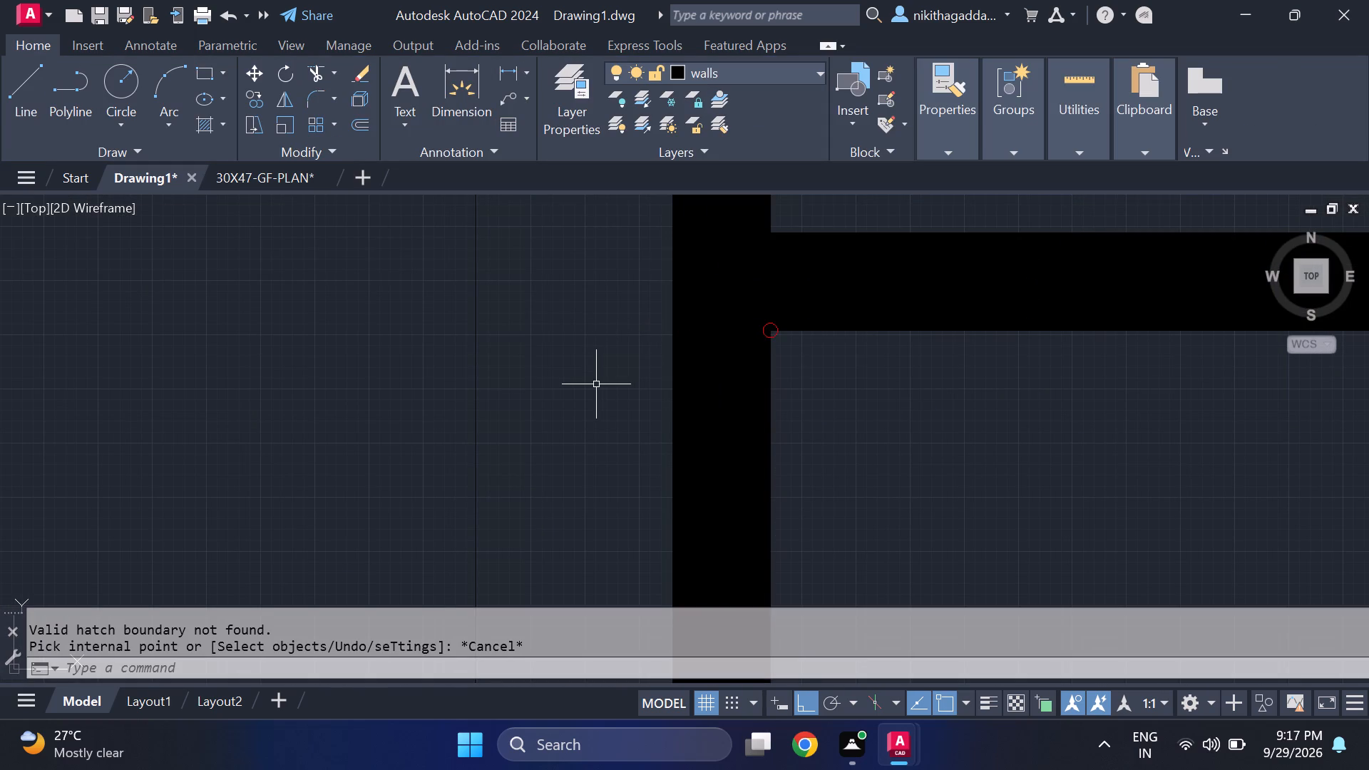
Draw a line along the kitchen's north wall from the strip's vertical line to the east wall, closing the strip's north end.
key(l)
key(Return)
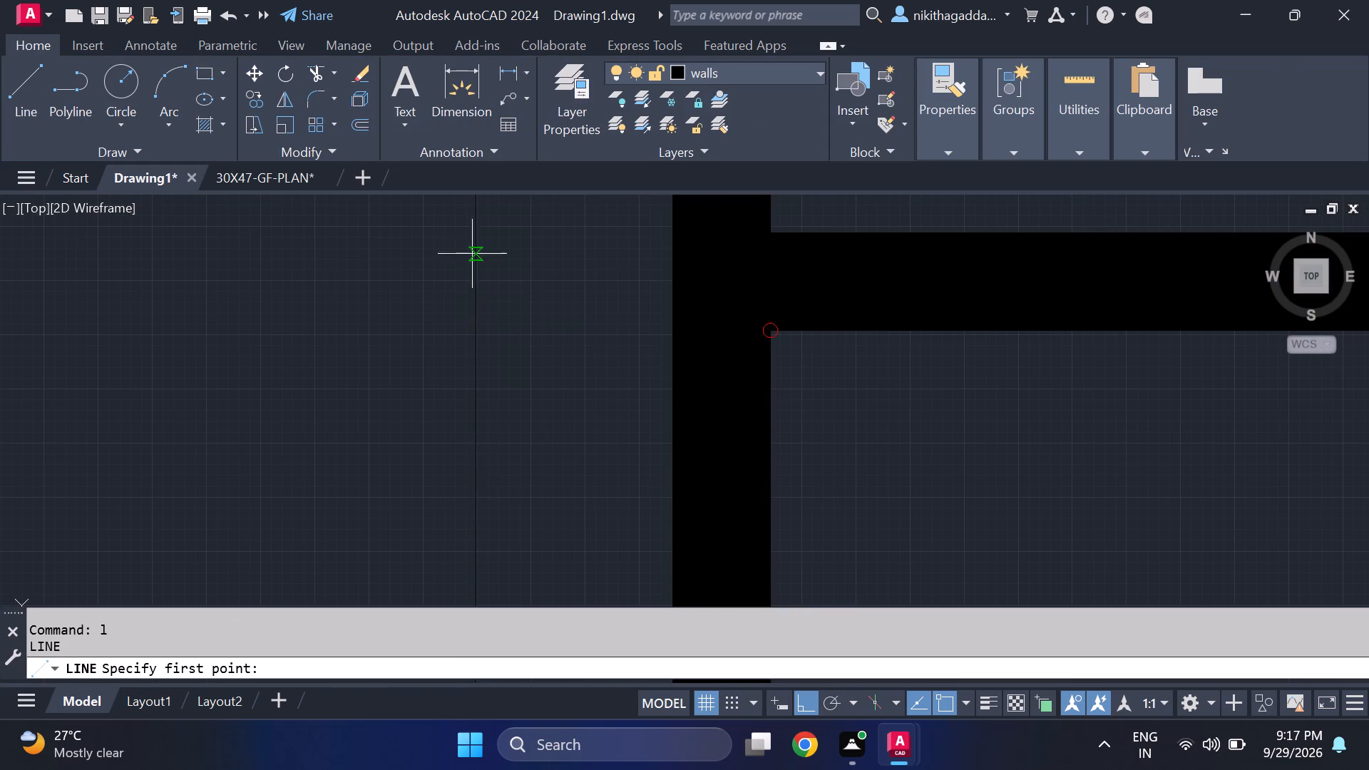
middle_drag(478, 245, 520, 573)
scroll(535, 451, down, 5)
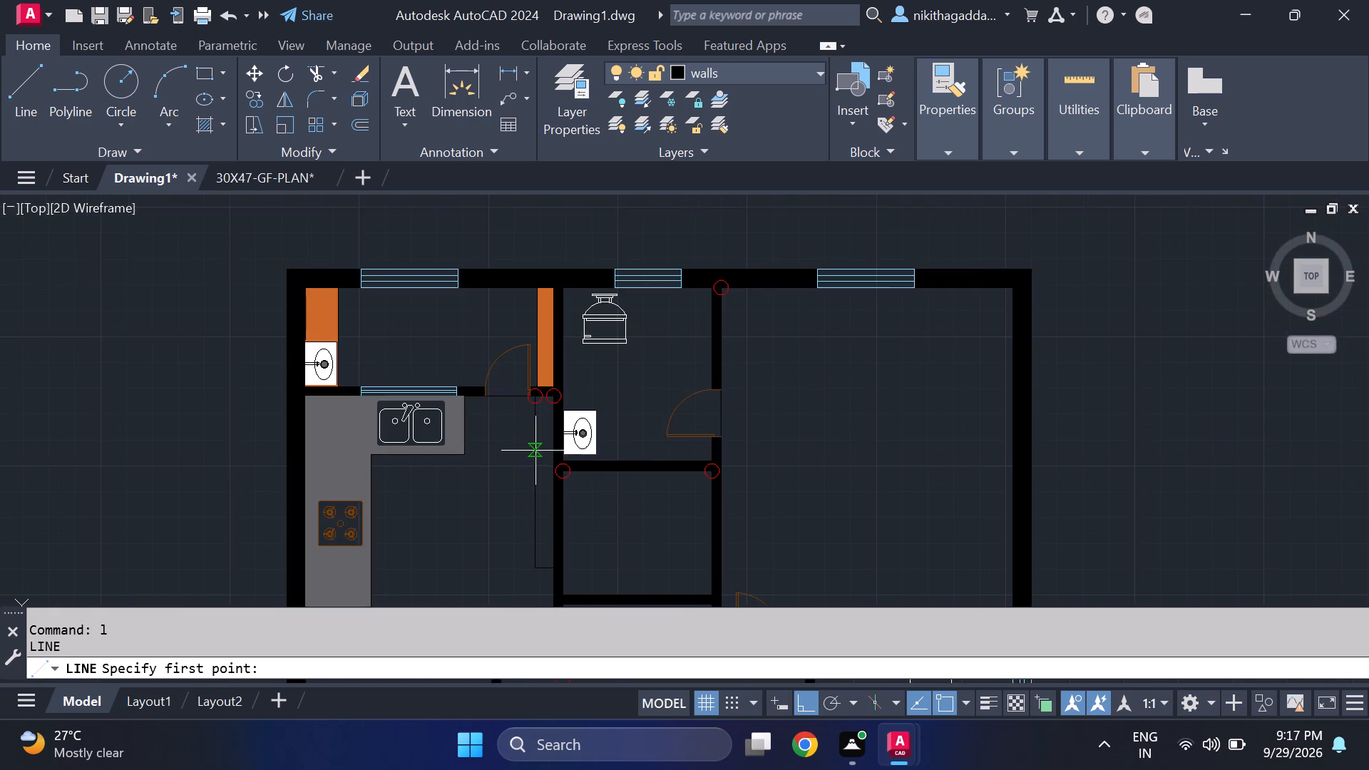
scroll(538, 408, up, 5)
middle_drag(543, 397, 568, 497)
scroll(536, 381, up, 3)
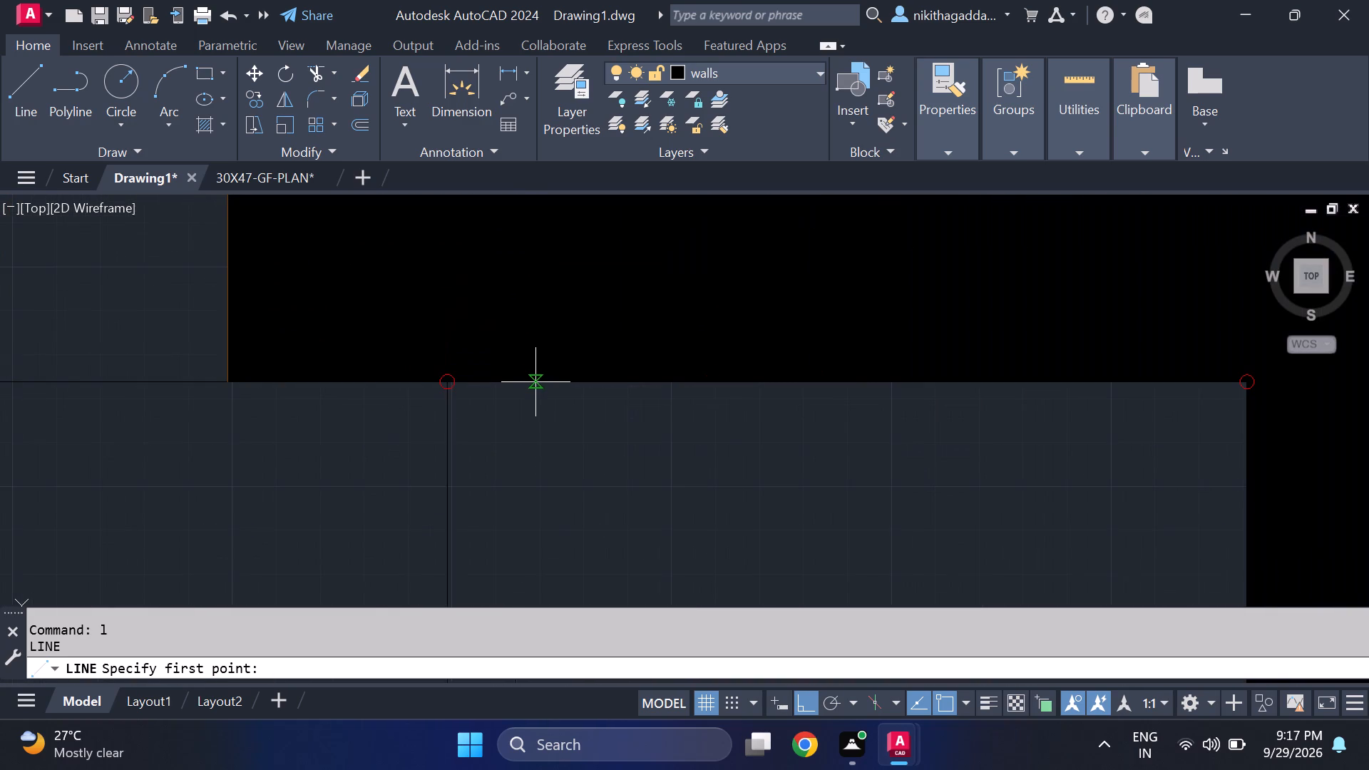
click(441, 384)
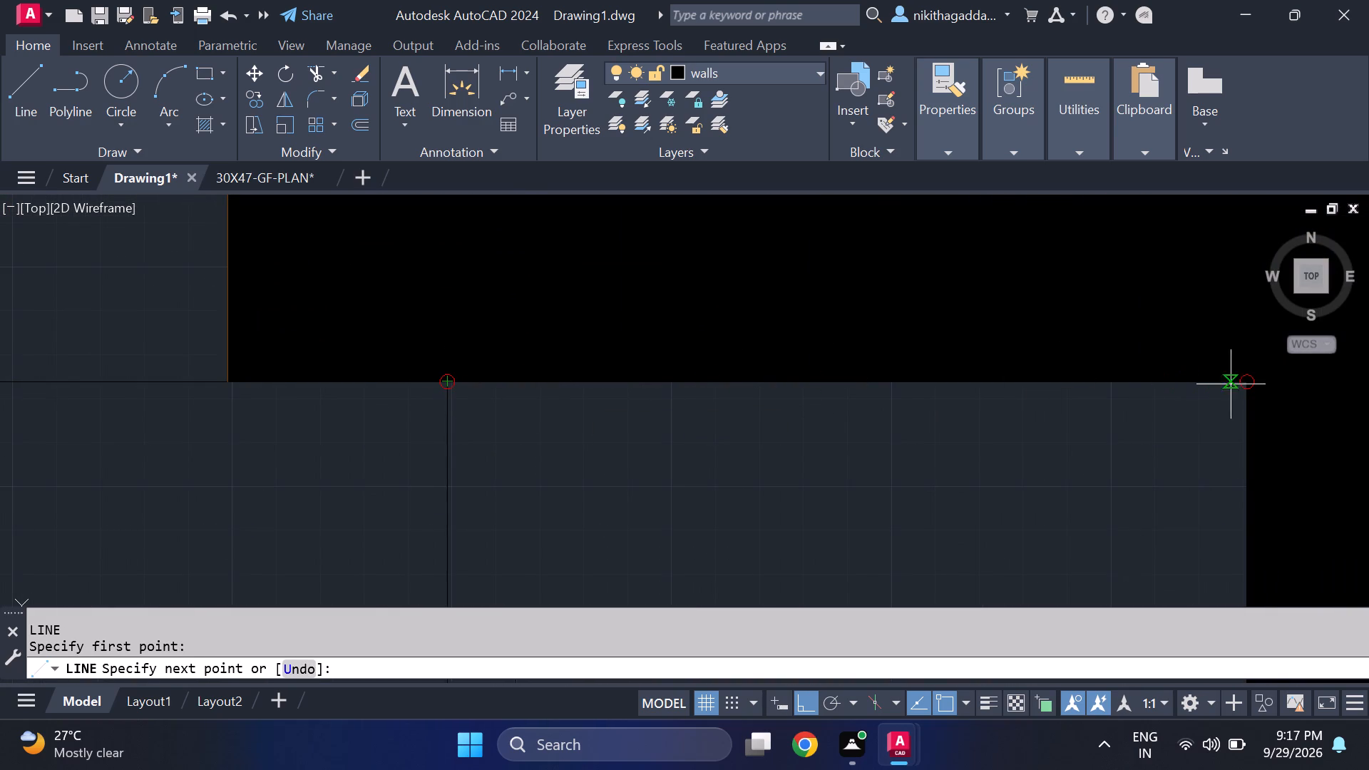
click(1253, 384)
key(Escape)
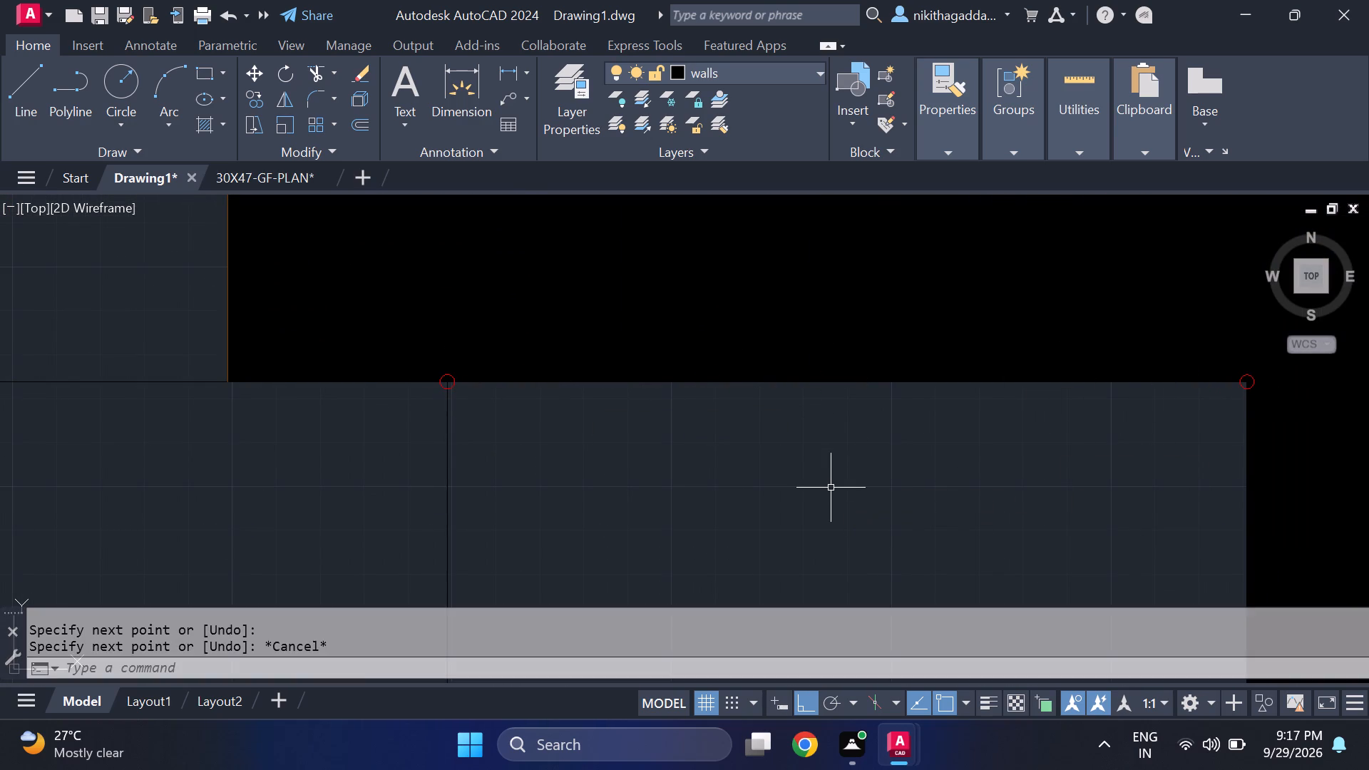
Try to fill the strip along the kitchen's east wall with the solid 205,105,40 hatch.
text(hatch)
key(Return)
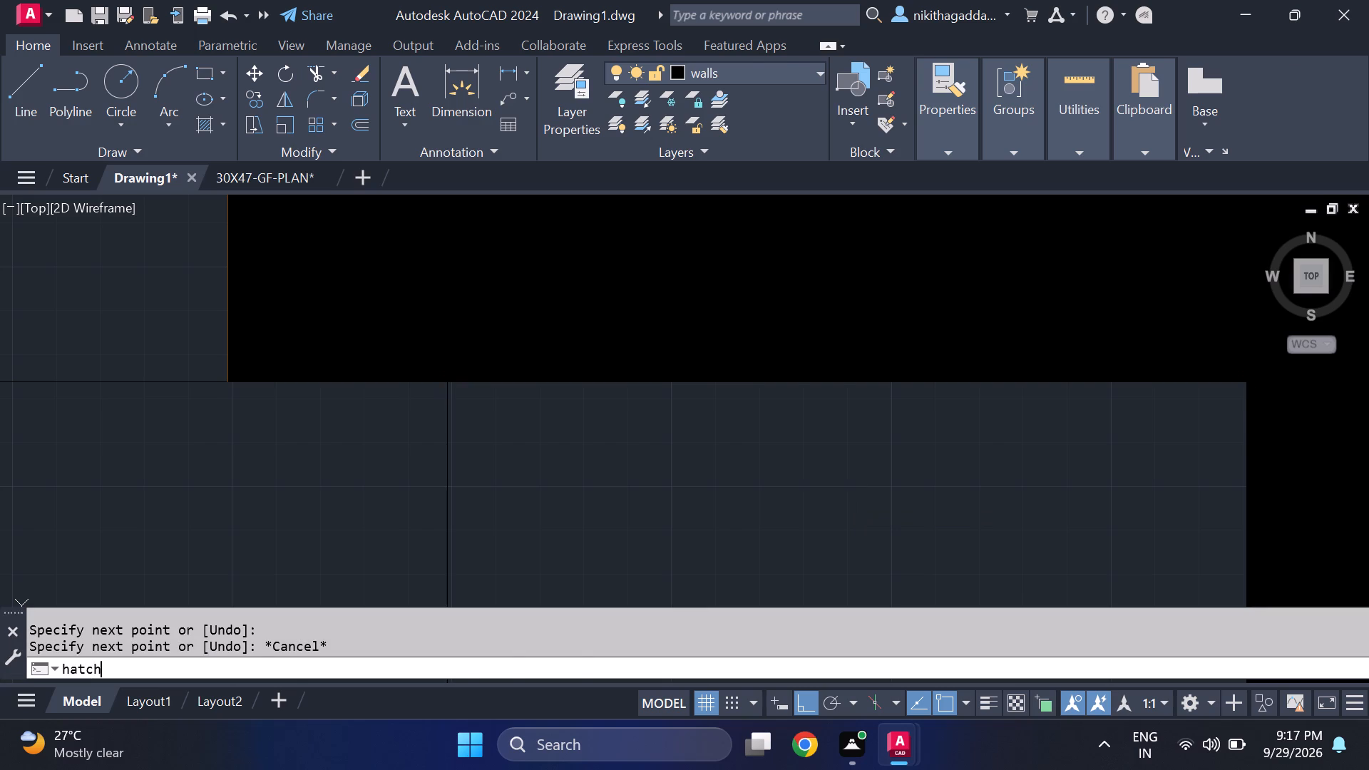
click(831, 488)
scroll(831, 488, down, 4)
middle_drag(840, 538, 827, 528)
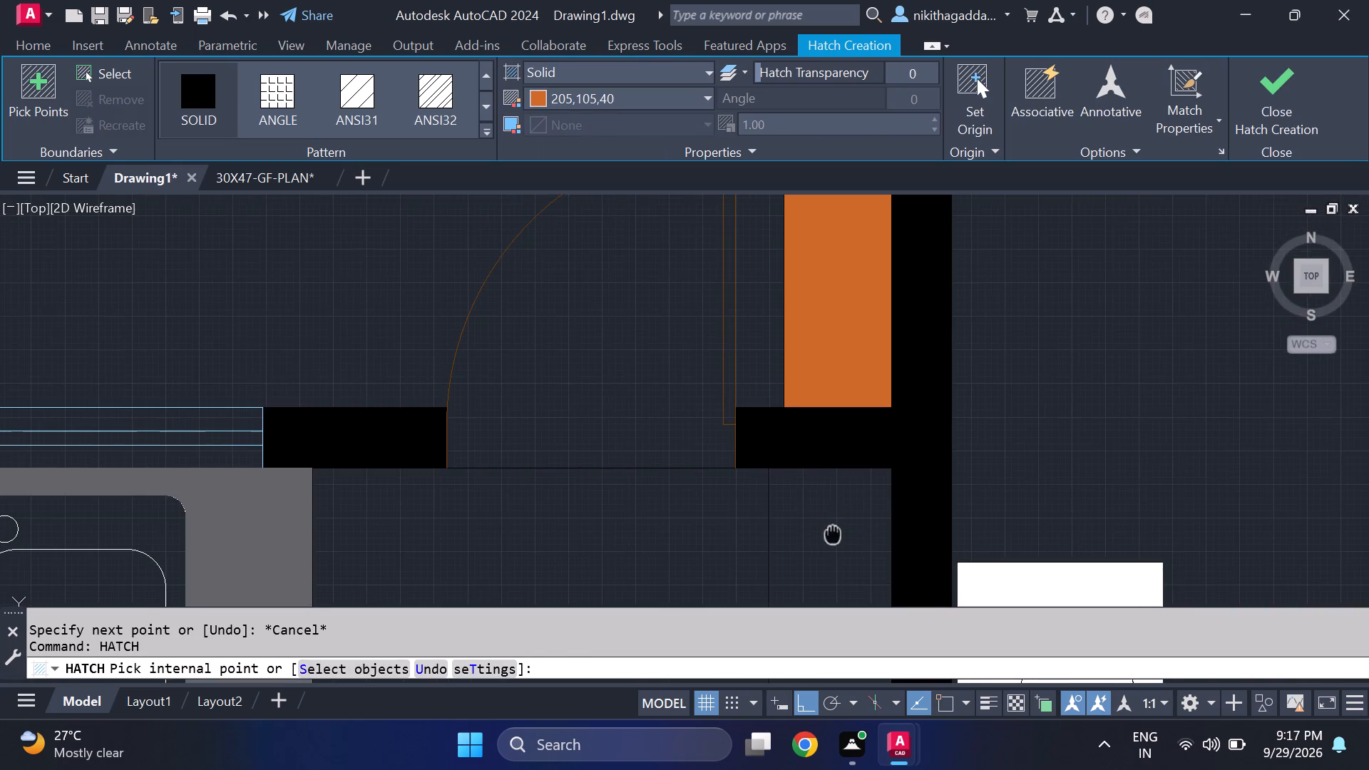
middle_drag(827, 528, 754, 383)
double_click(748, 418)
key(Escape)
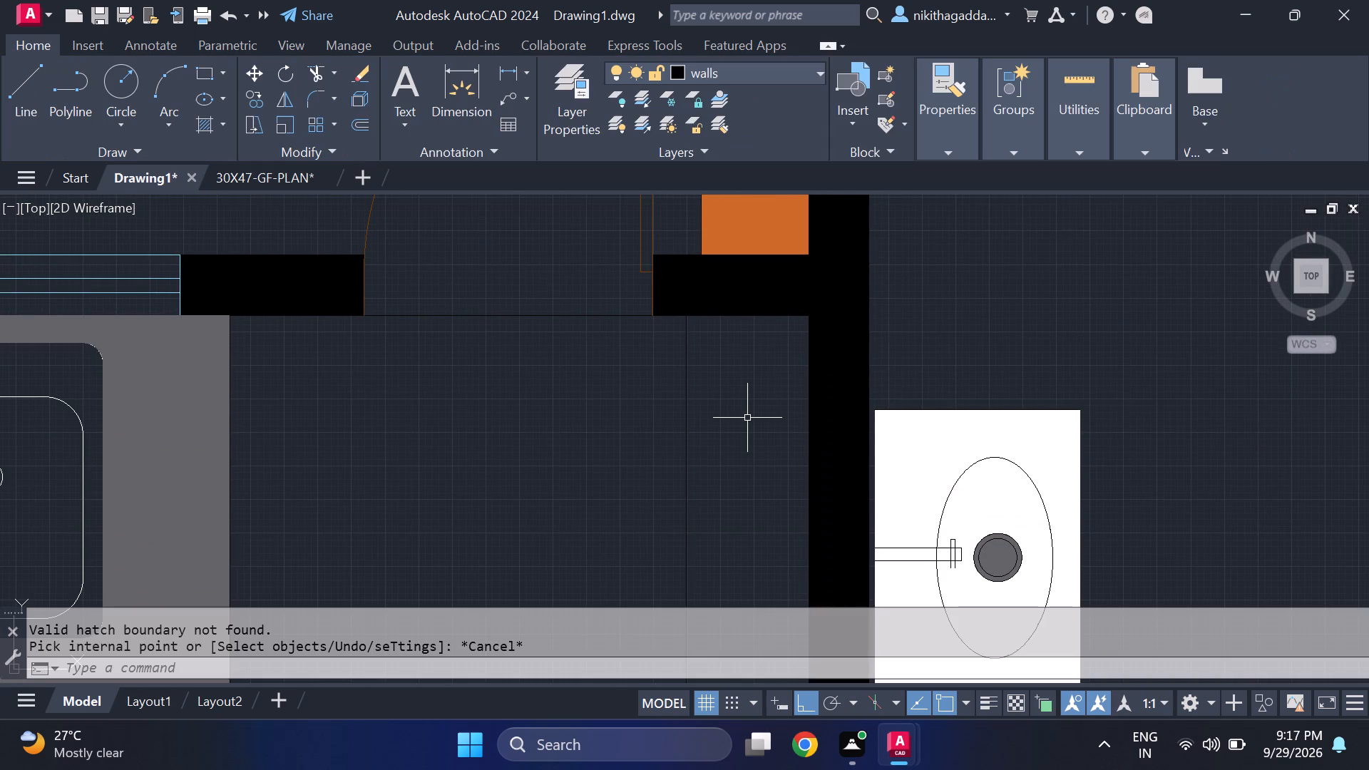
Move the strip's three outline lines west, away from the kitchen's east wall, toward the east end of the sink counter.
scroll(684, 300, up, 2)
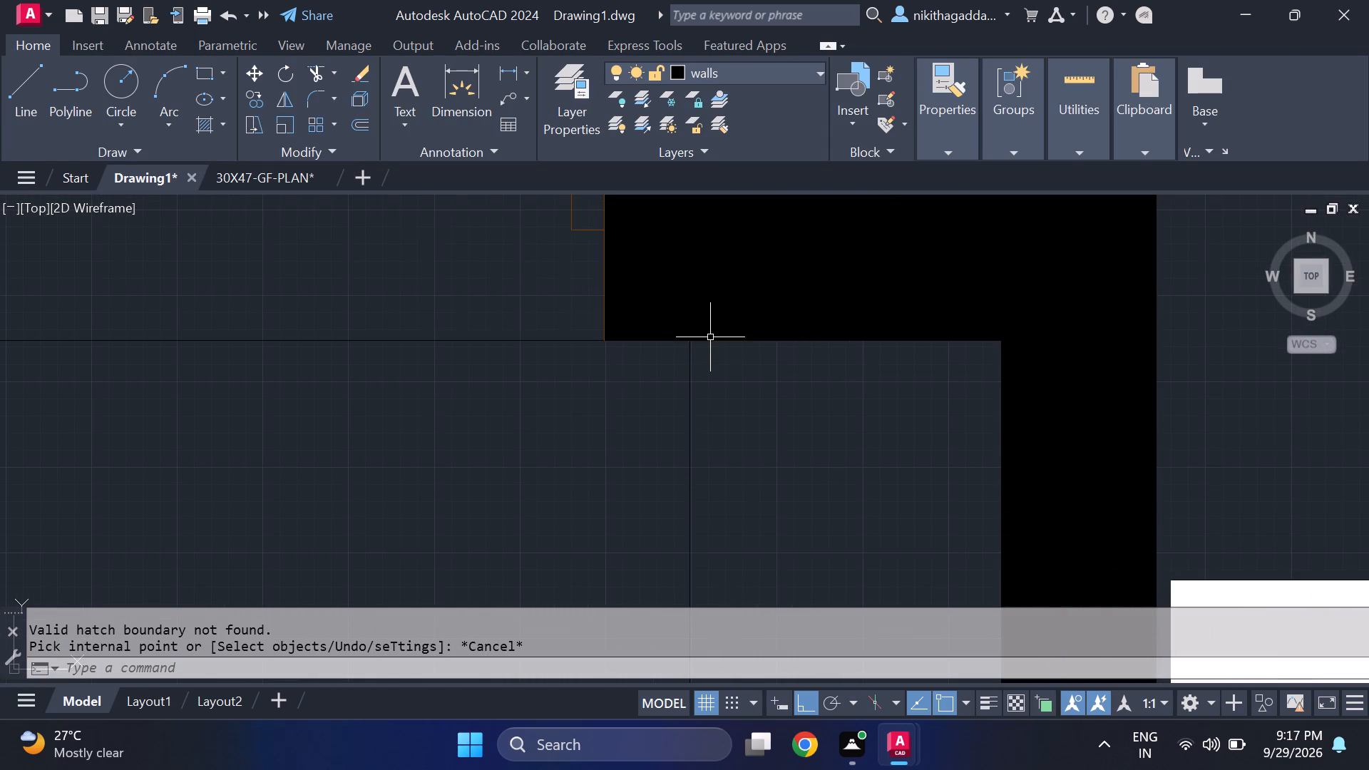
click(712, 339)
click(737, 394)
click(638, 455)
scroll(734, 514, down, 4)
middle_drag(770, 560, 722, 368)
scroll(718, 434, down, 4)
scroll(718, 505, up, 3)
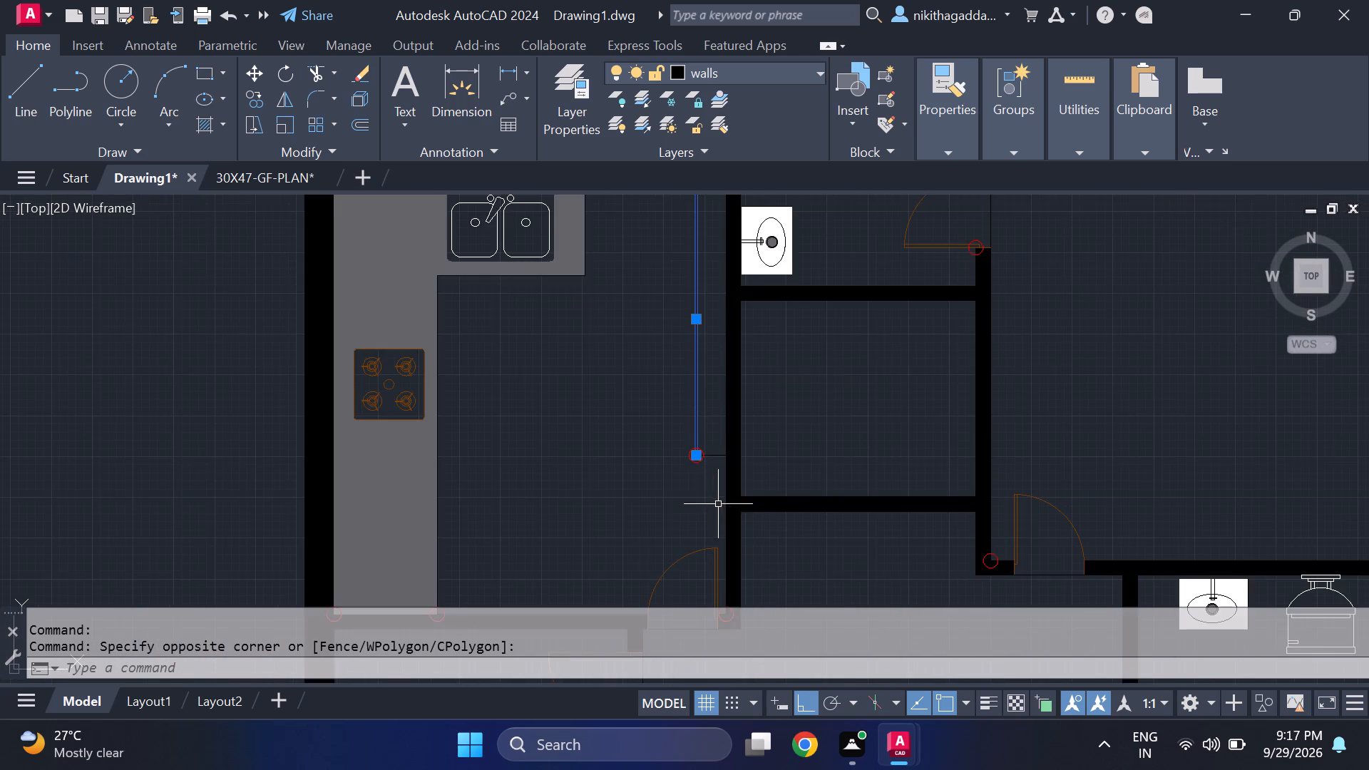
scroll(707, 448, up, 3)
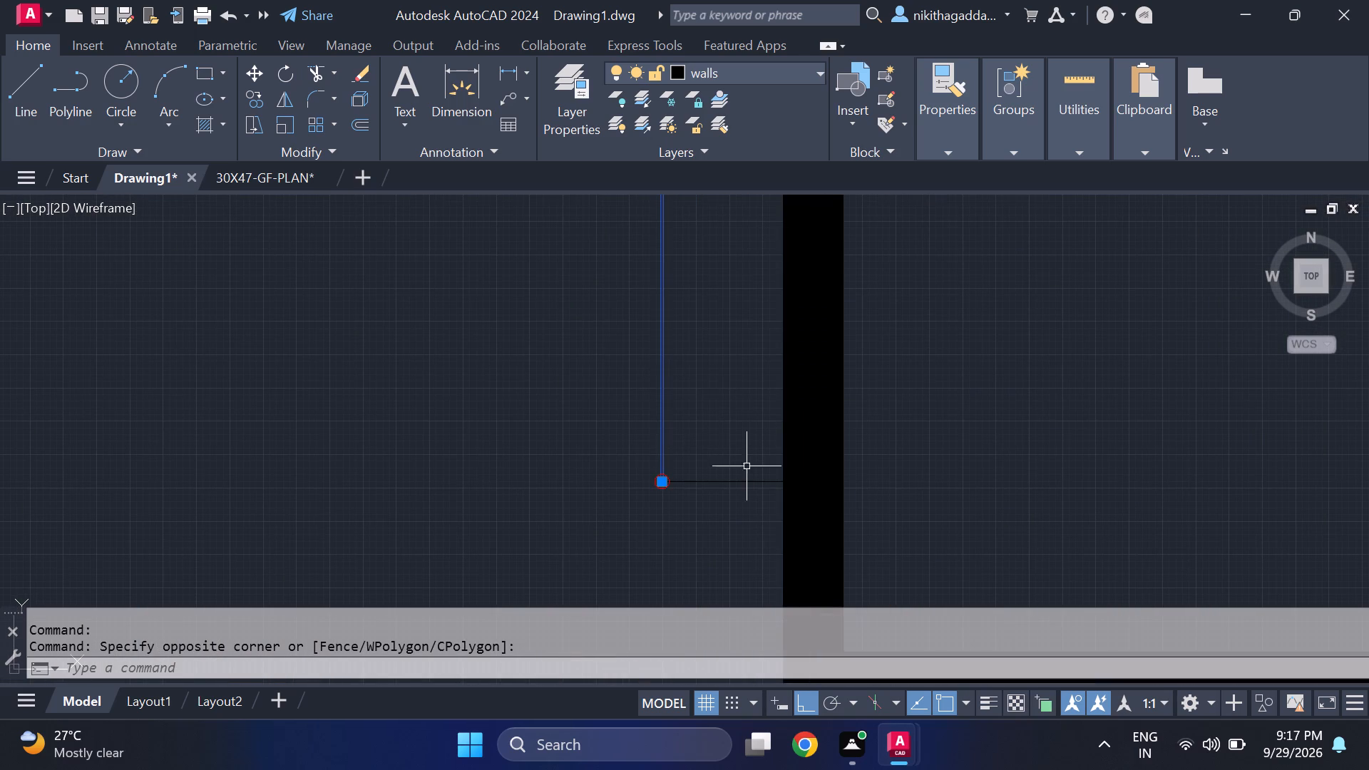
click(748, 470)
click(668, 502)
key(m)
key(Return)
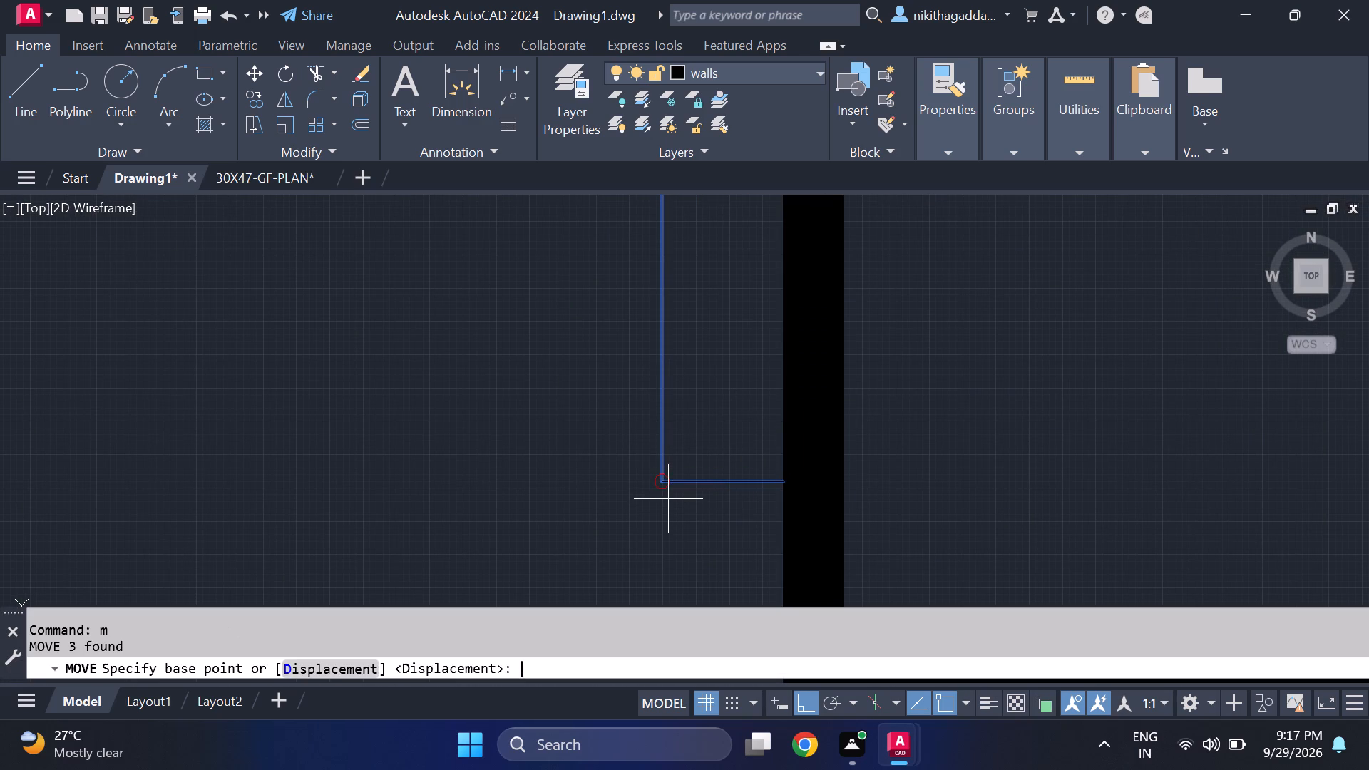
click(781, 485)
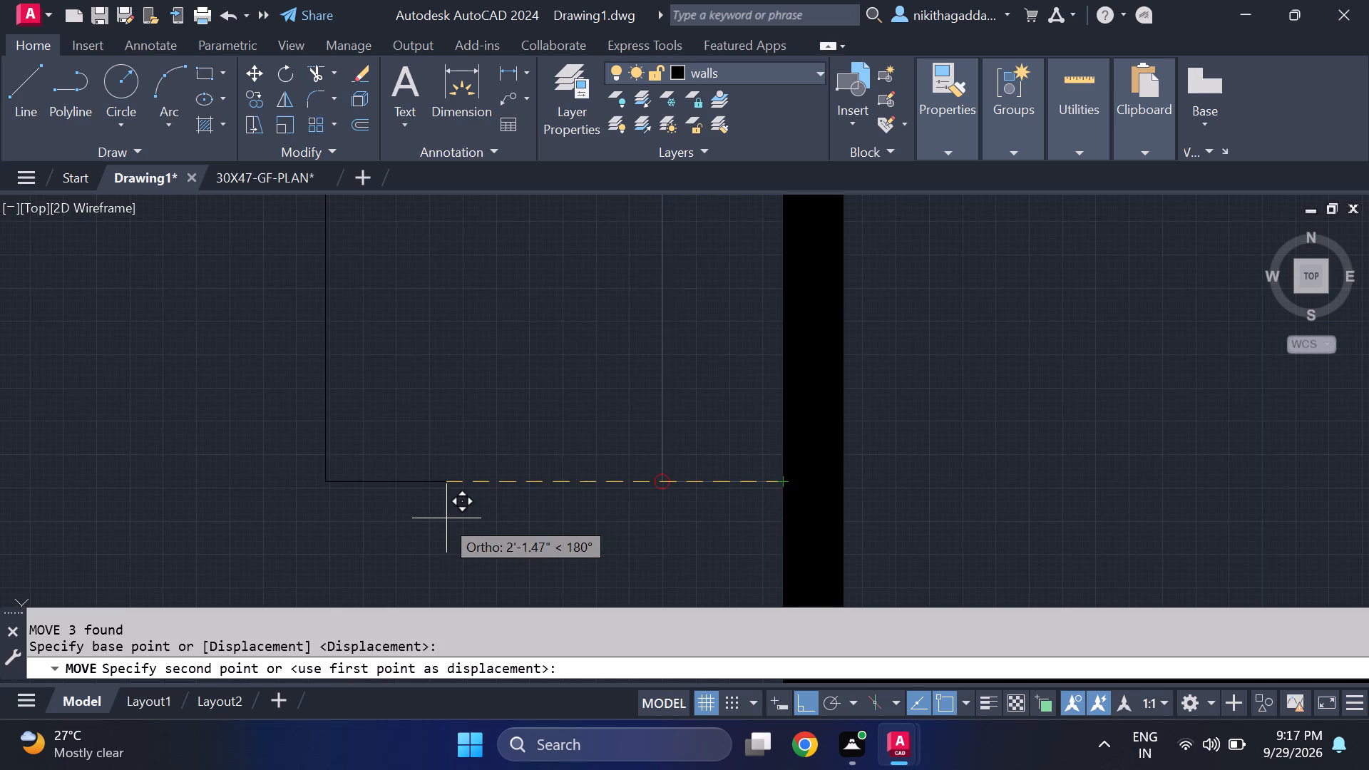
click(332, 515)
Move the strip's long vertical line east so it stands clear of the sink counter's east end.
scroll(348, 459, down, 4)
scroll(325, 375, up, 2)
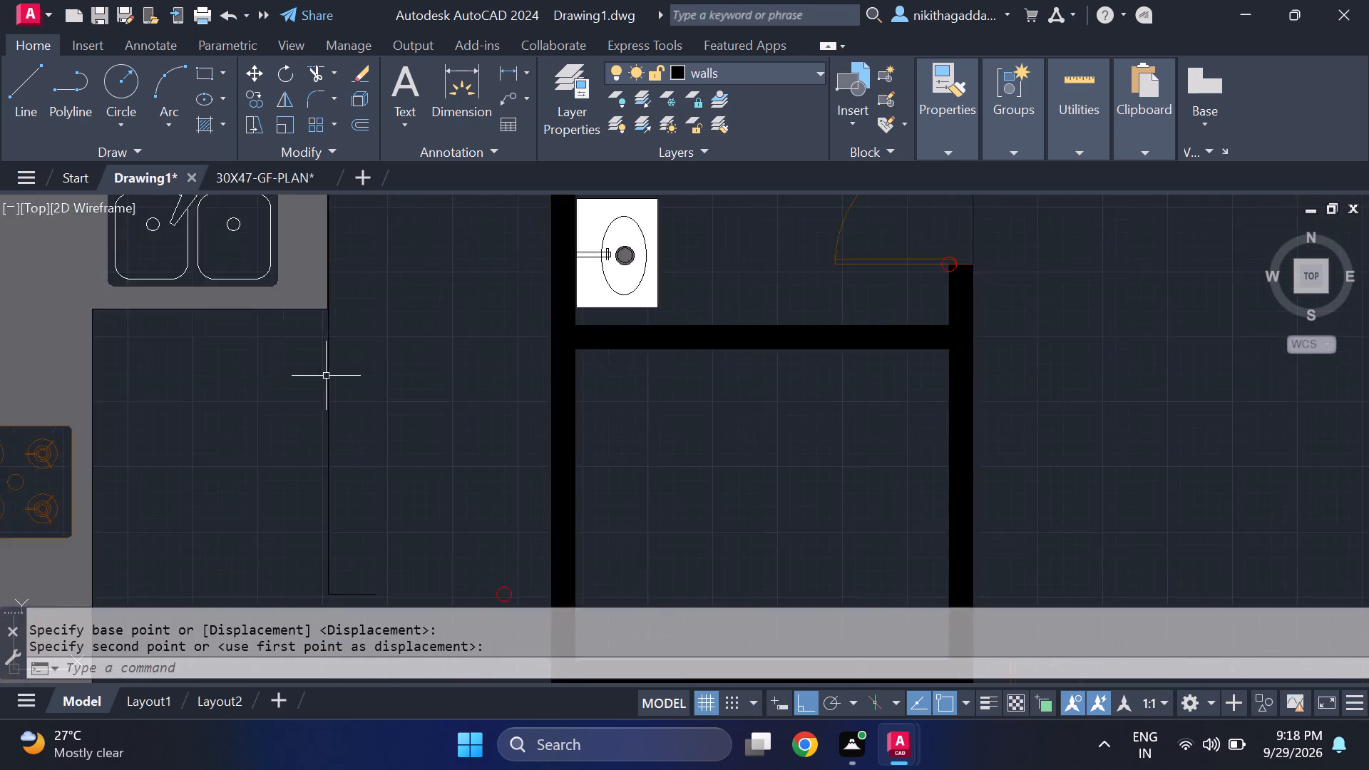
scroll(326, 376, up, 1)
scroll(383, 376, down, 2)
click(383, 376)
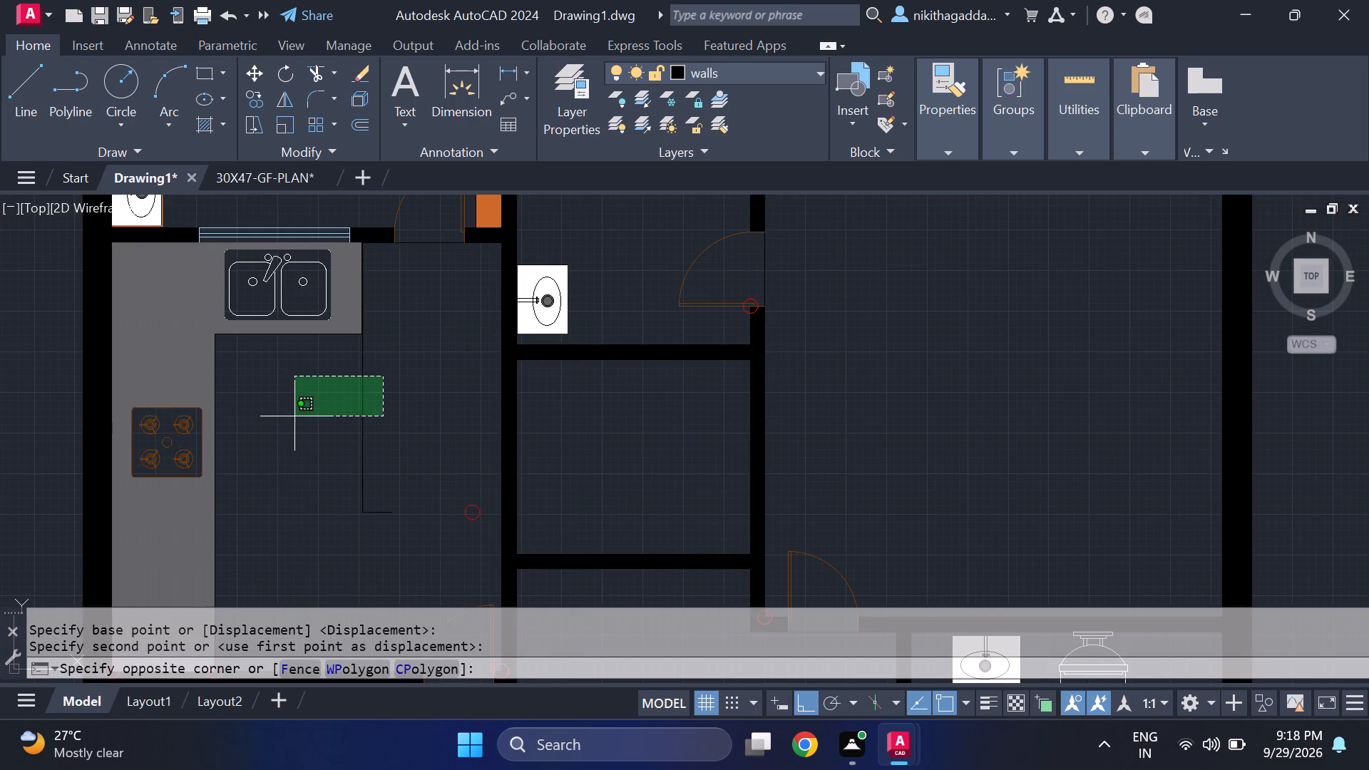
click(294, 416)
key(m)
key(Return)
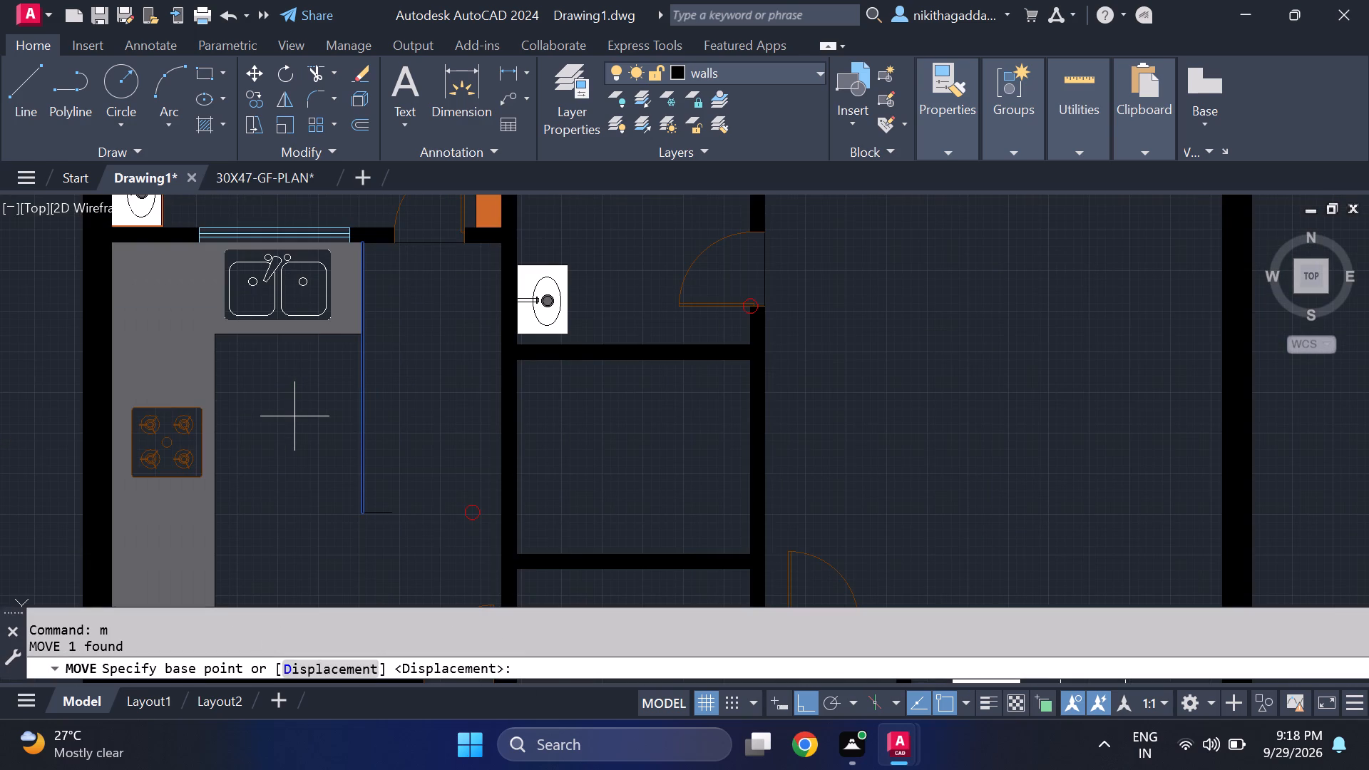
click(363, 513)
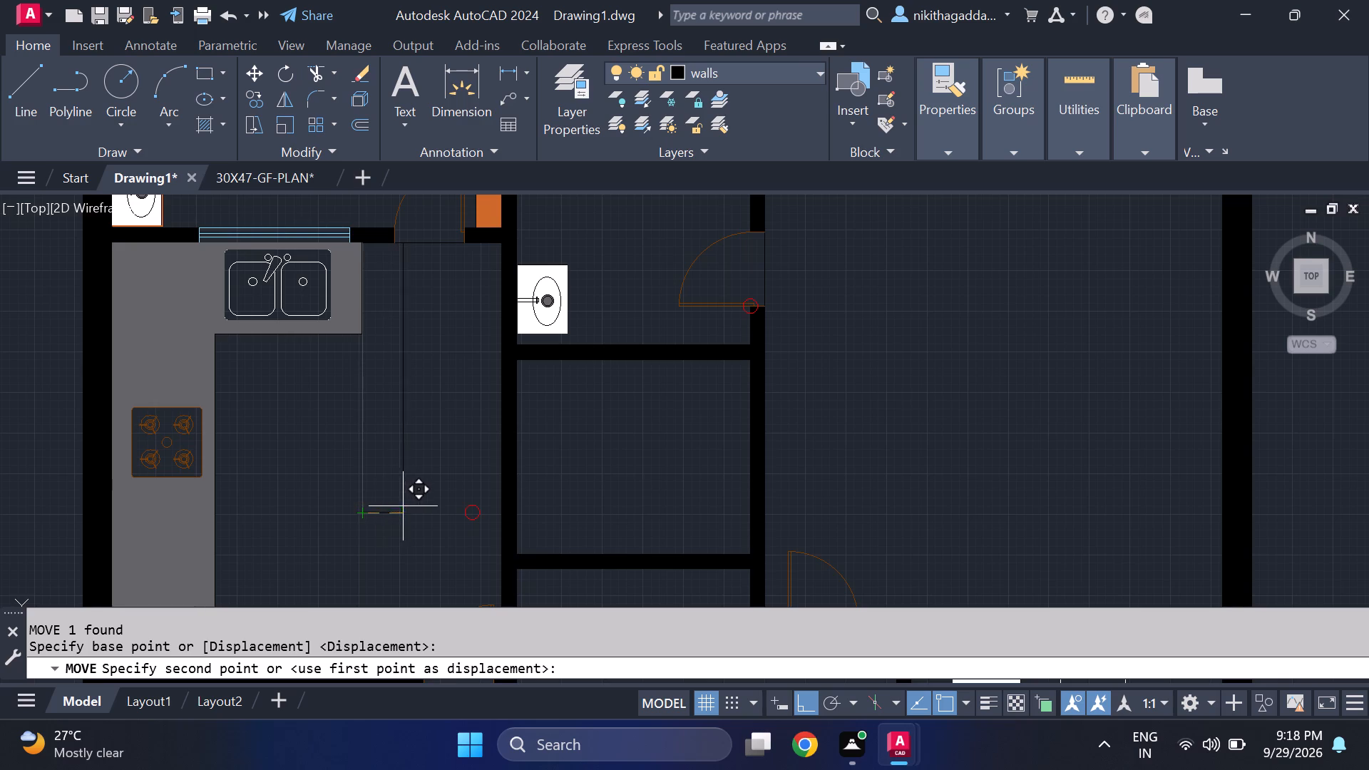
click(405, 527)
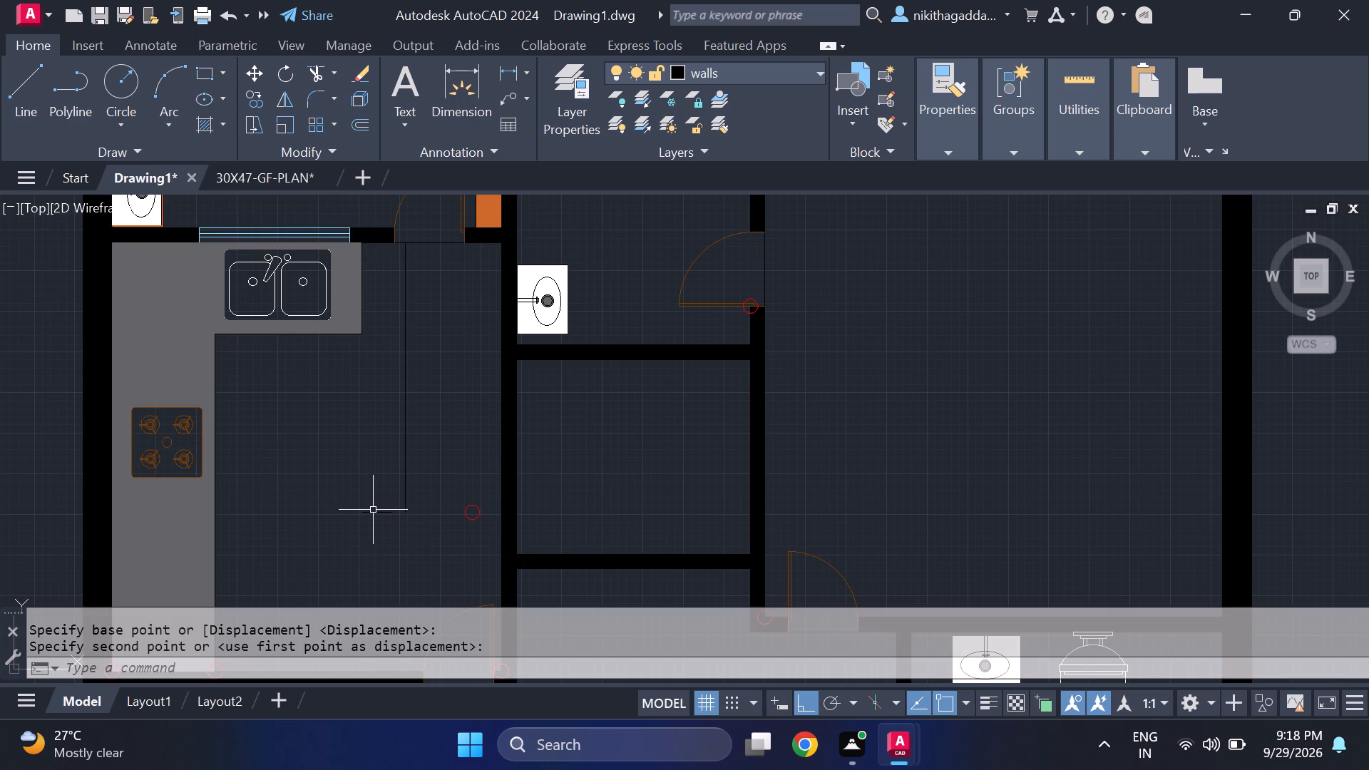
Move the short horizontal line east so its west end meets the lower end of the vertical line.
drag(382, 503, 380, 510)
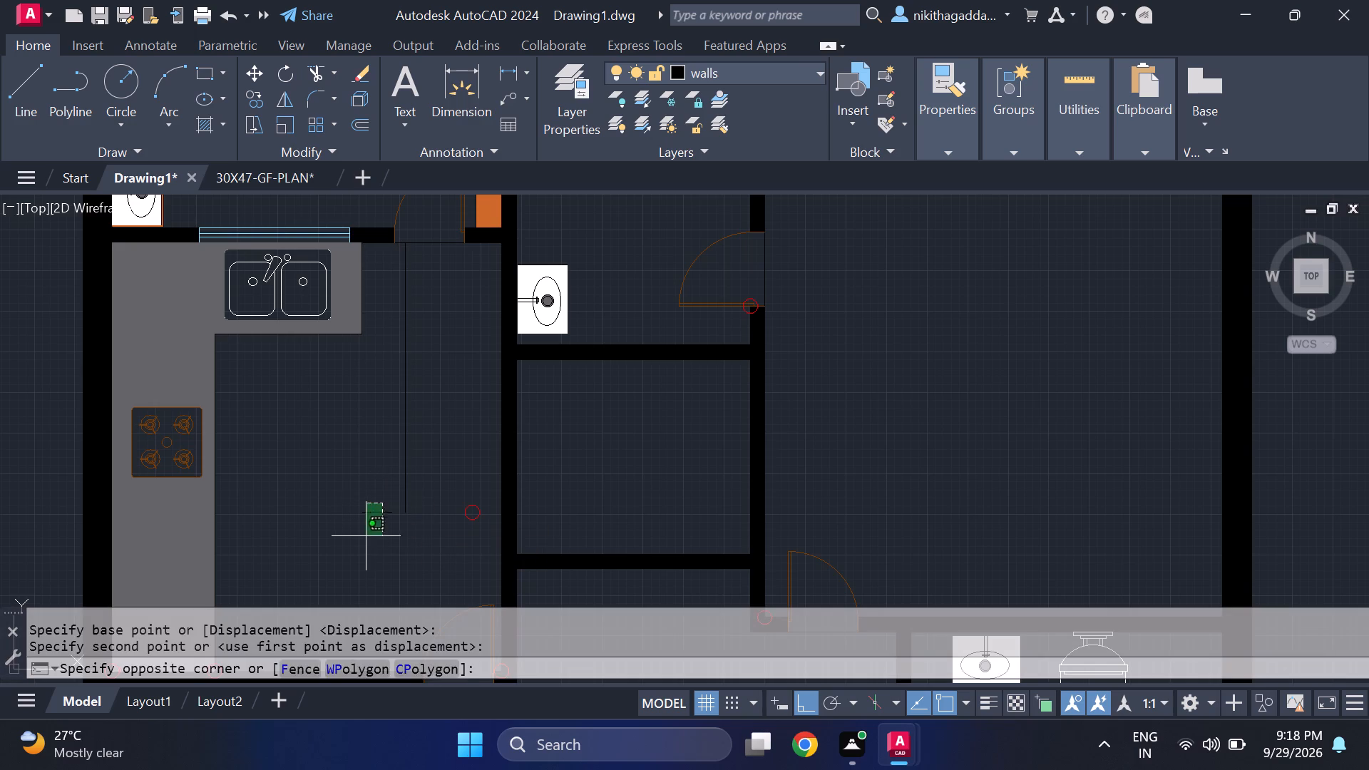
click(365, 537)
key(m)
key(Return)
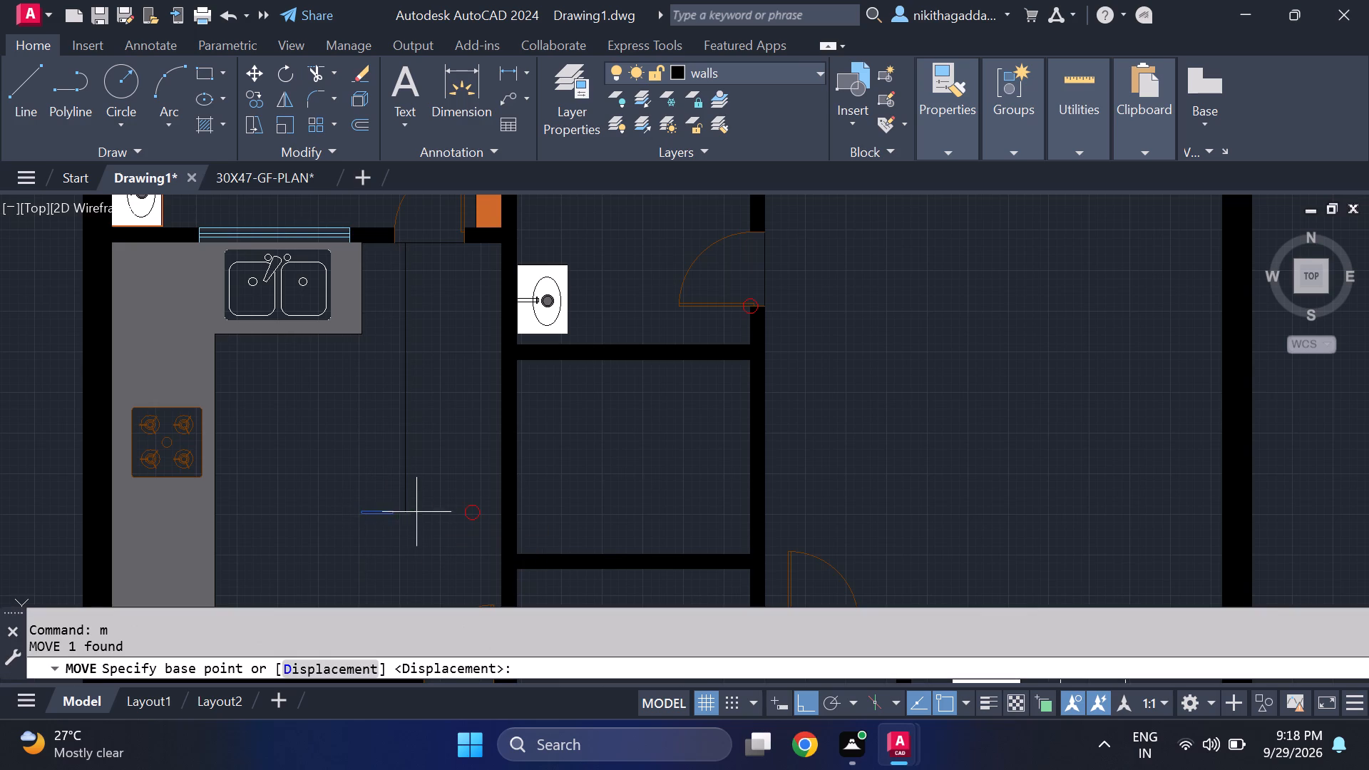
click(354, 510)
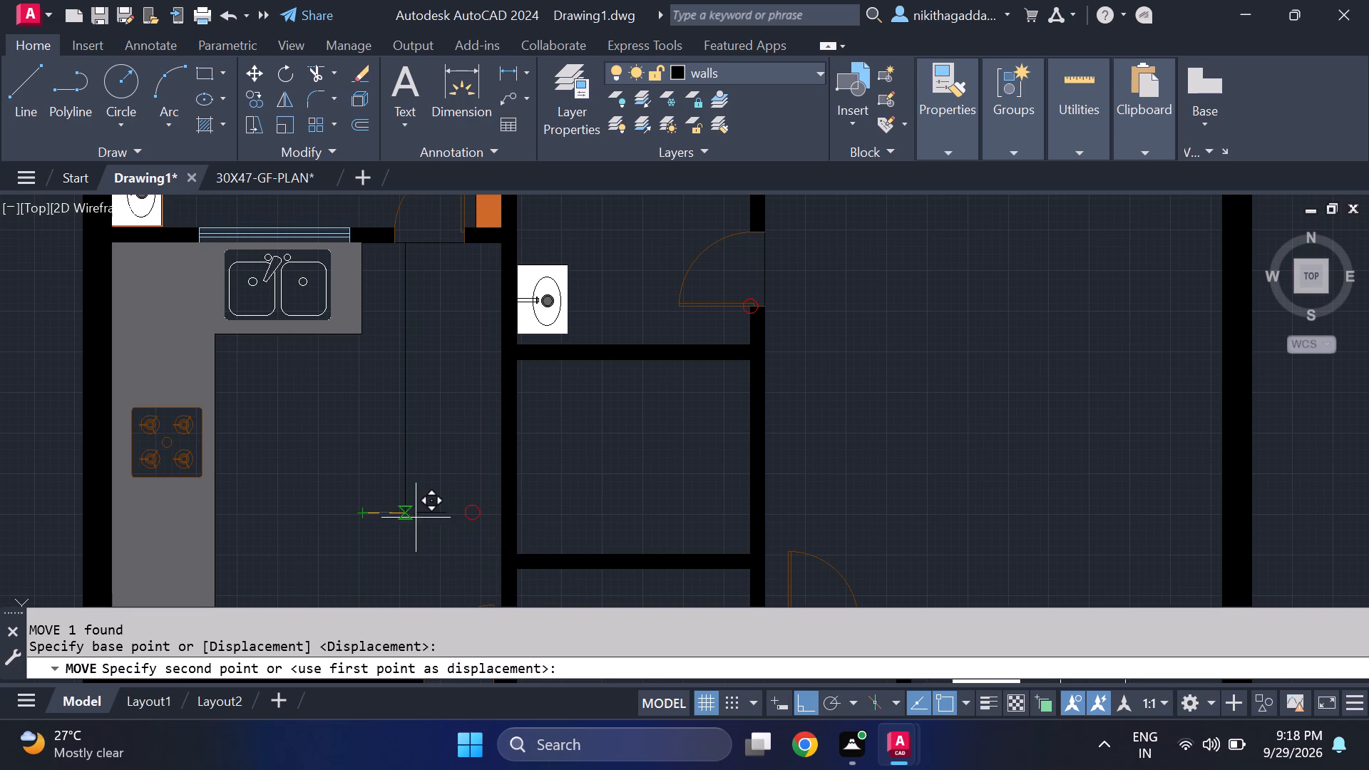
click(406, 510)
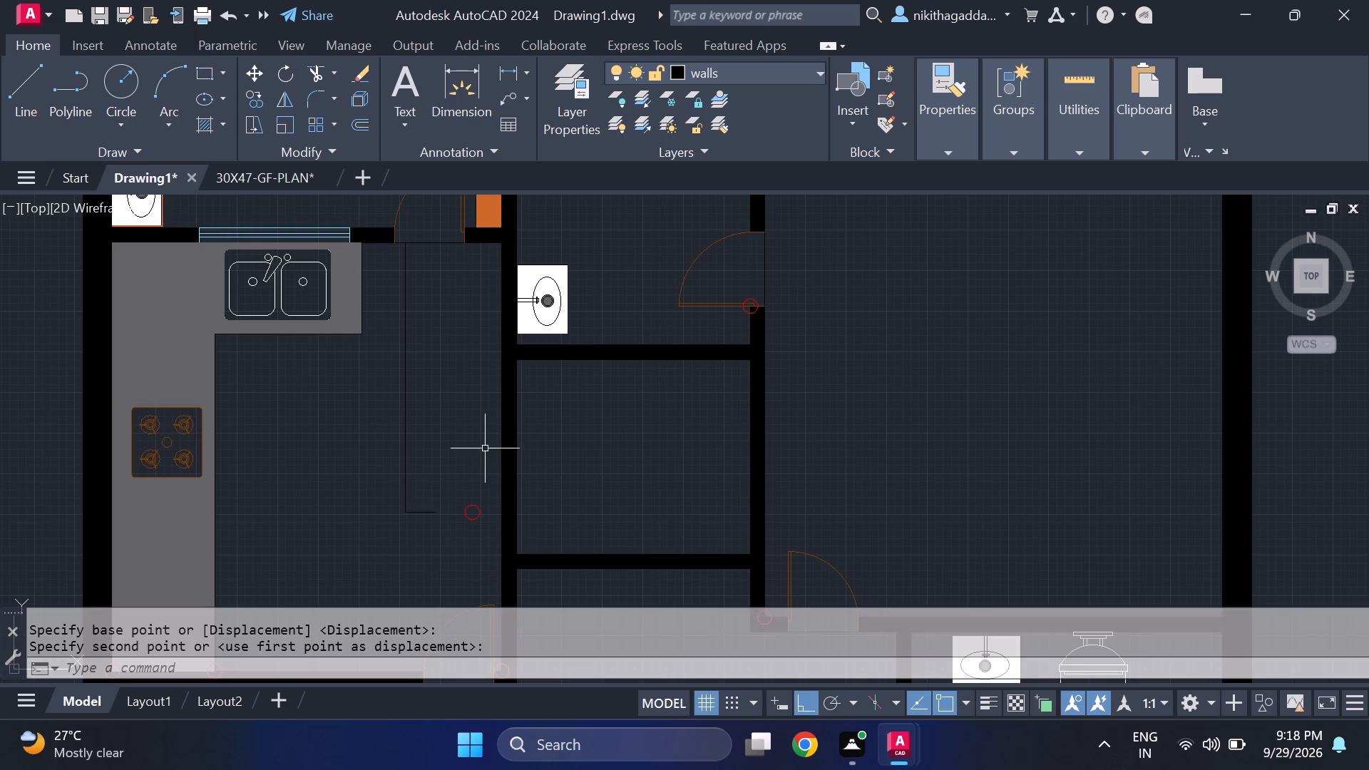
Close the strip with a second vertical line from the short line's east end to the north wall and a line across the top.
scroll(423, 452, up, 2)
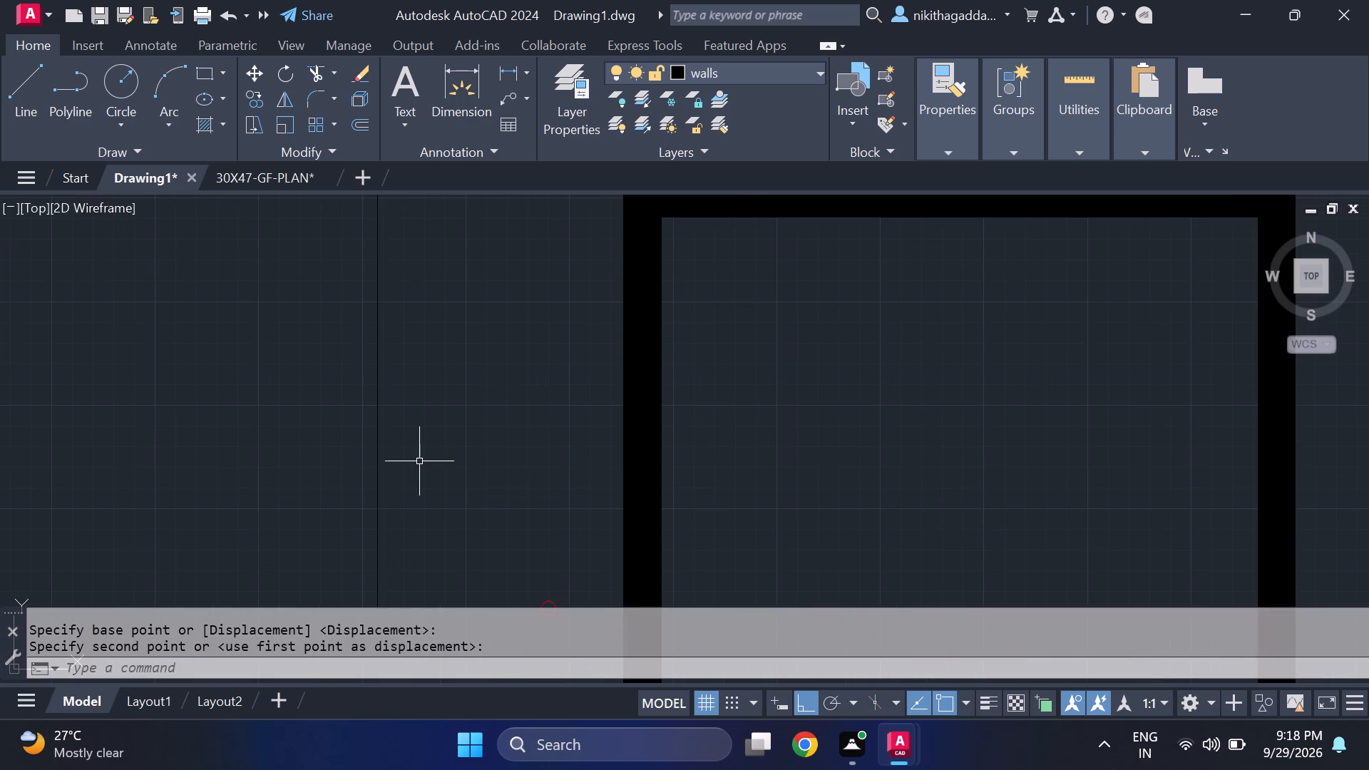
key(l)
key(Return)
scroll(406, 448, down, 2)
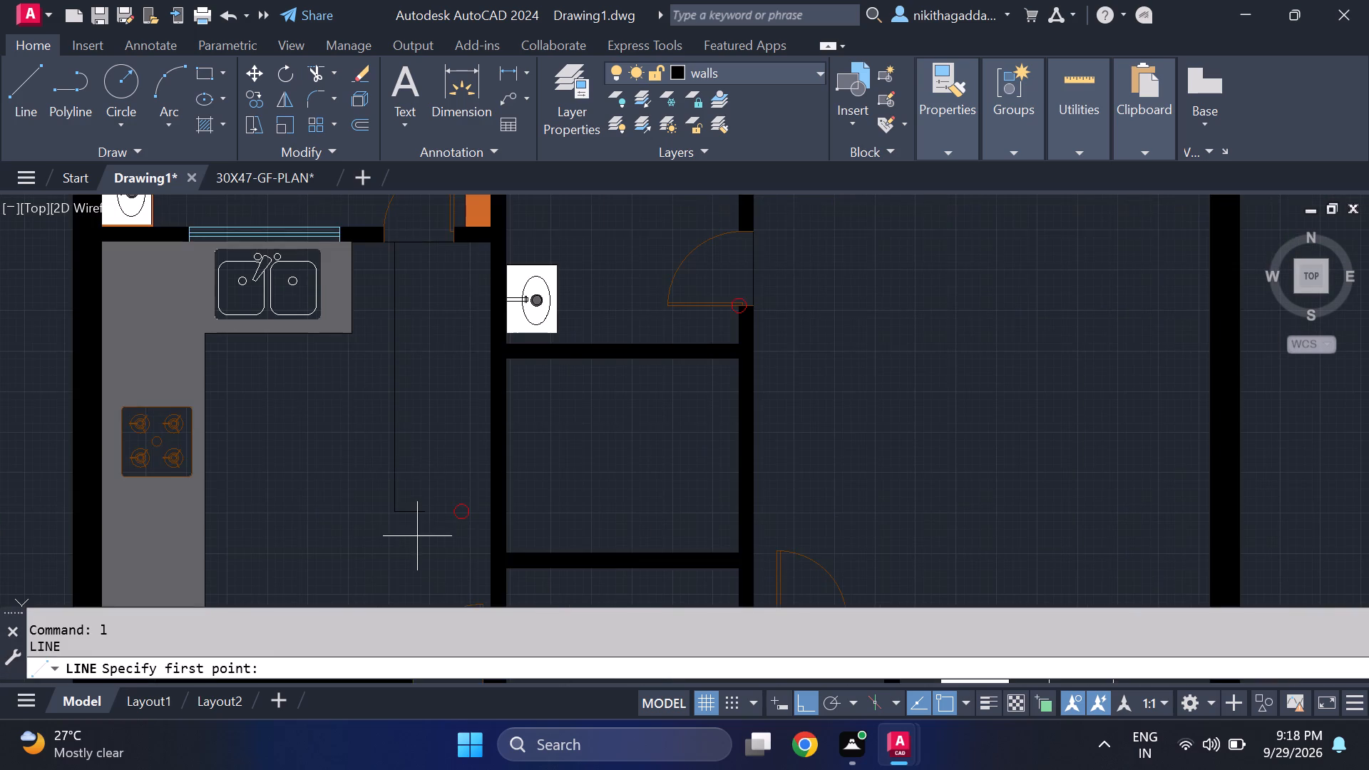
scroll(417, 536, up, 3)
click(446, 442)
scroll(478, 242, down, 1)
middle_drag(475, 249, 525, 603)
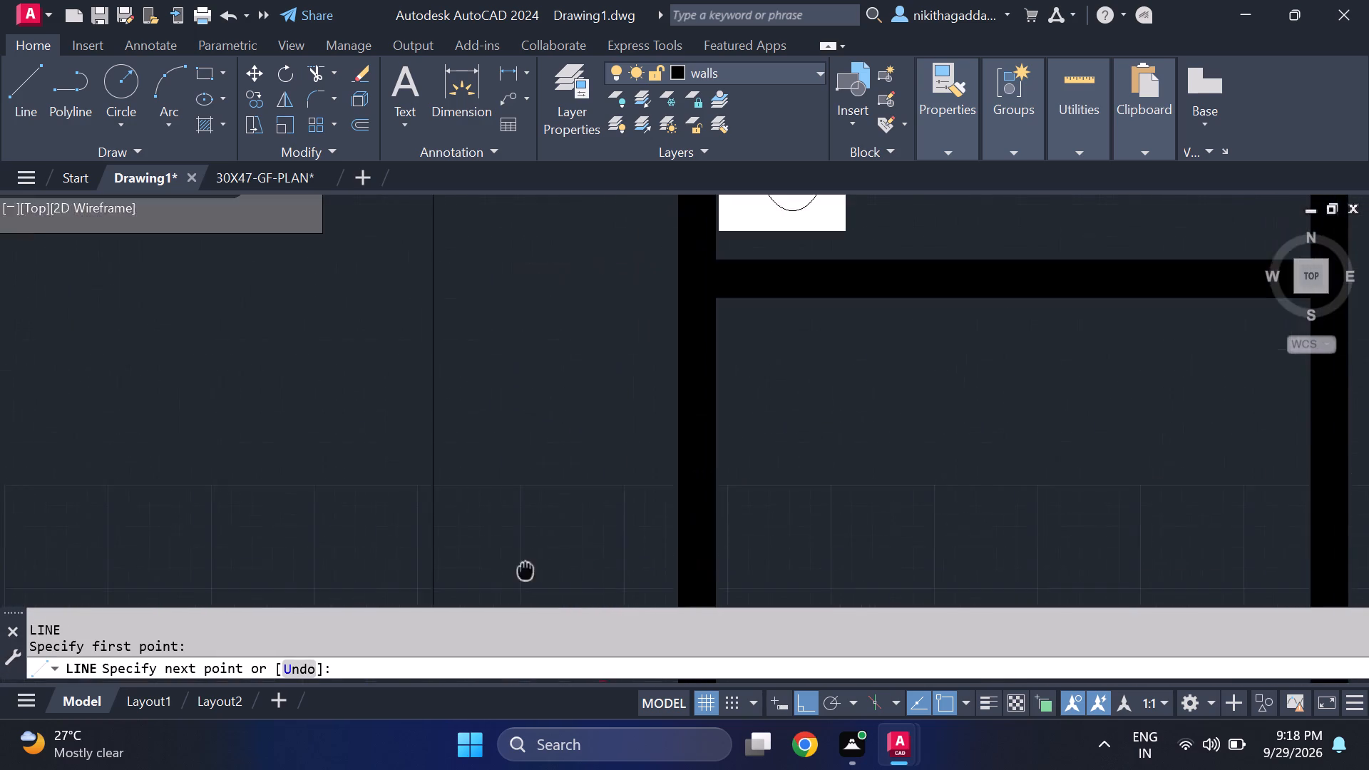
middle_drag(525, 603, 524, 630)
scroll(493, 370, down, 4)
middle_drag(496, 324, 501, 440)
scroll(491, 399, up, 3)
scroll(517, 466, up, 3)
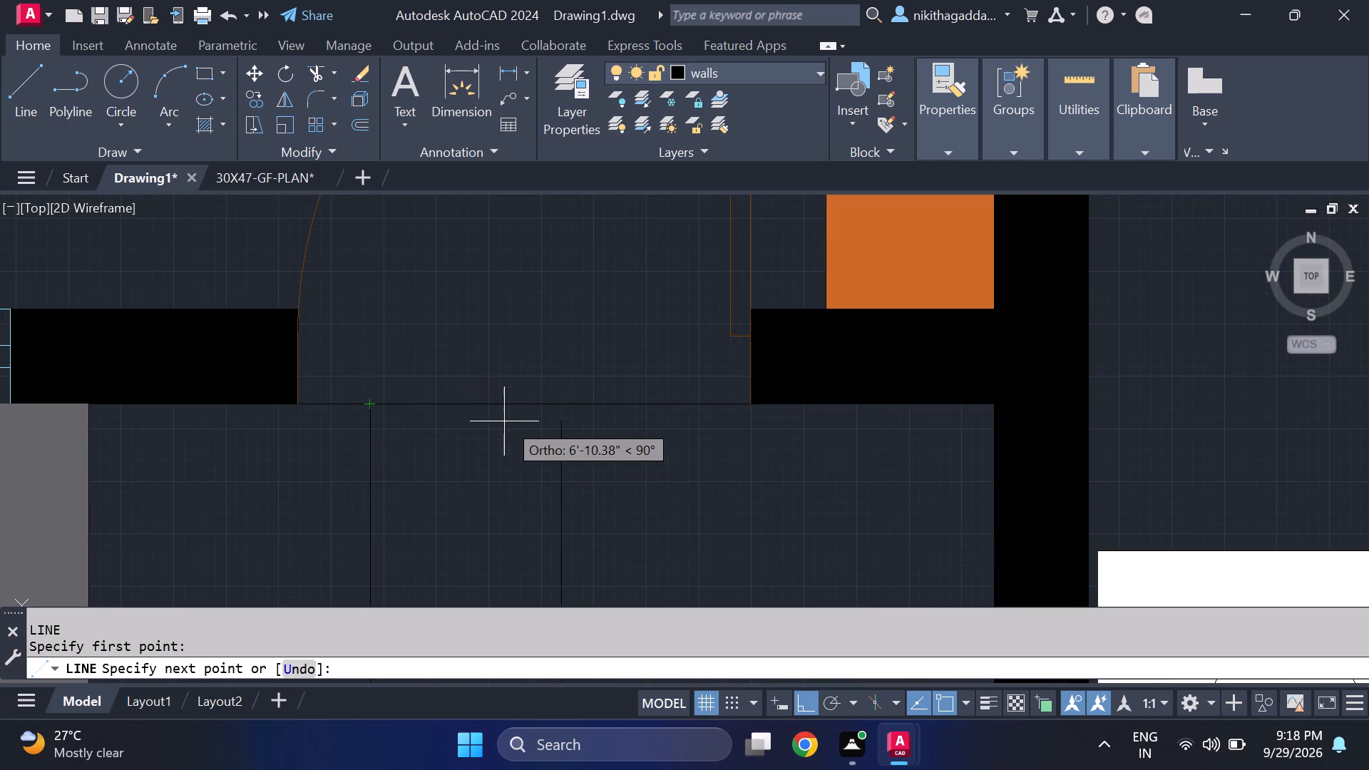
click(560, 403)
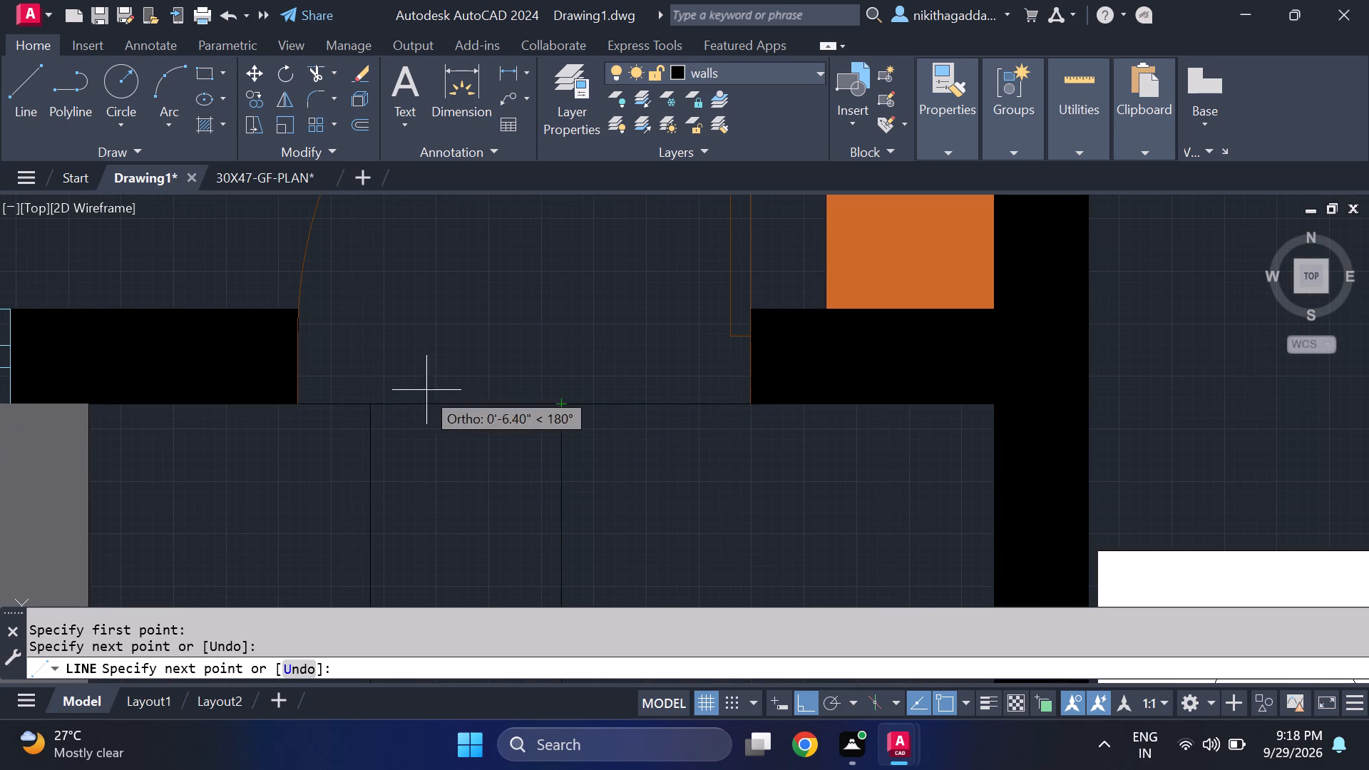
click(370, 404)
scroll(632, 481, down, 3)
key(Escape)
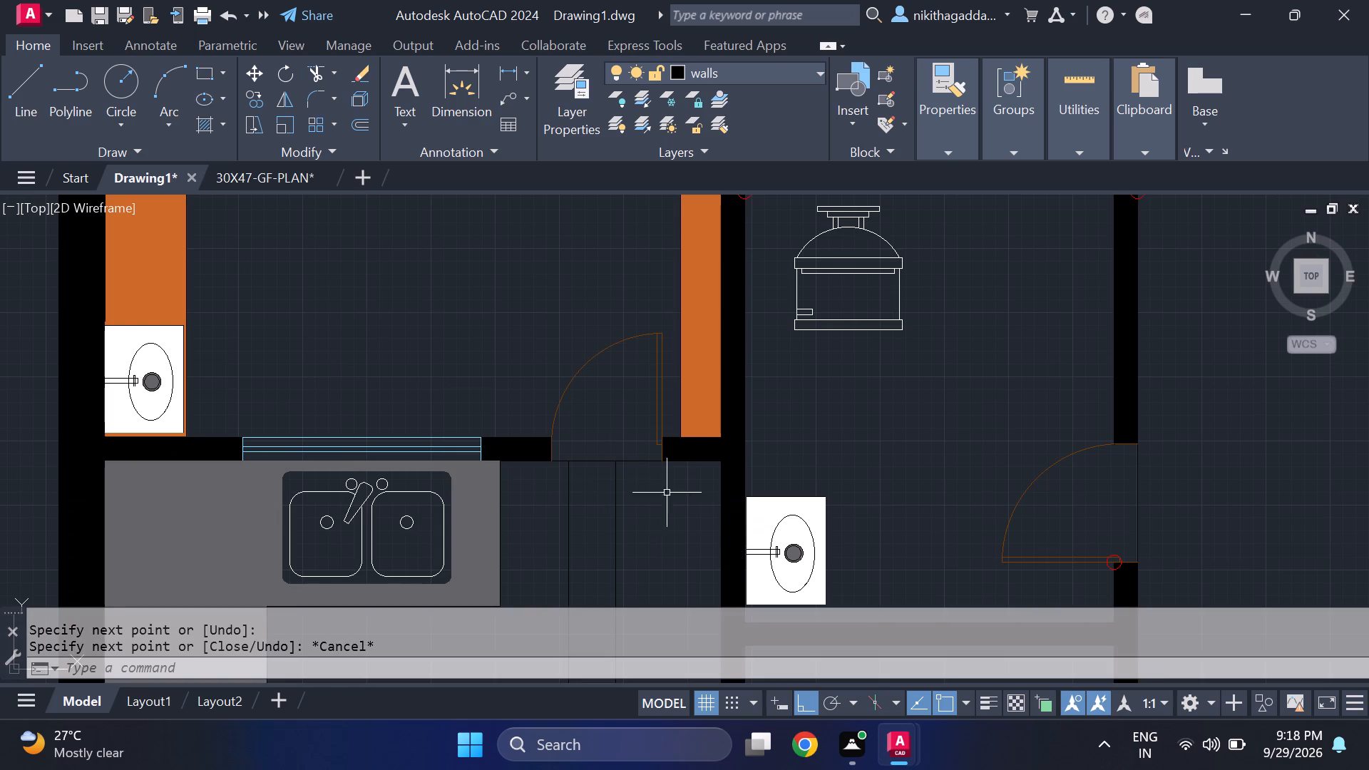
Move the closed rectangular strip south, away from the kitchen's north wall and door opening.
click(684, 492)
click(531, 566)
scroll(600, 463, up, 2)
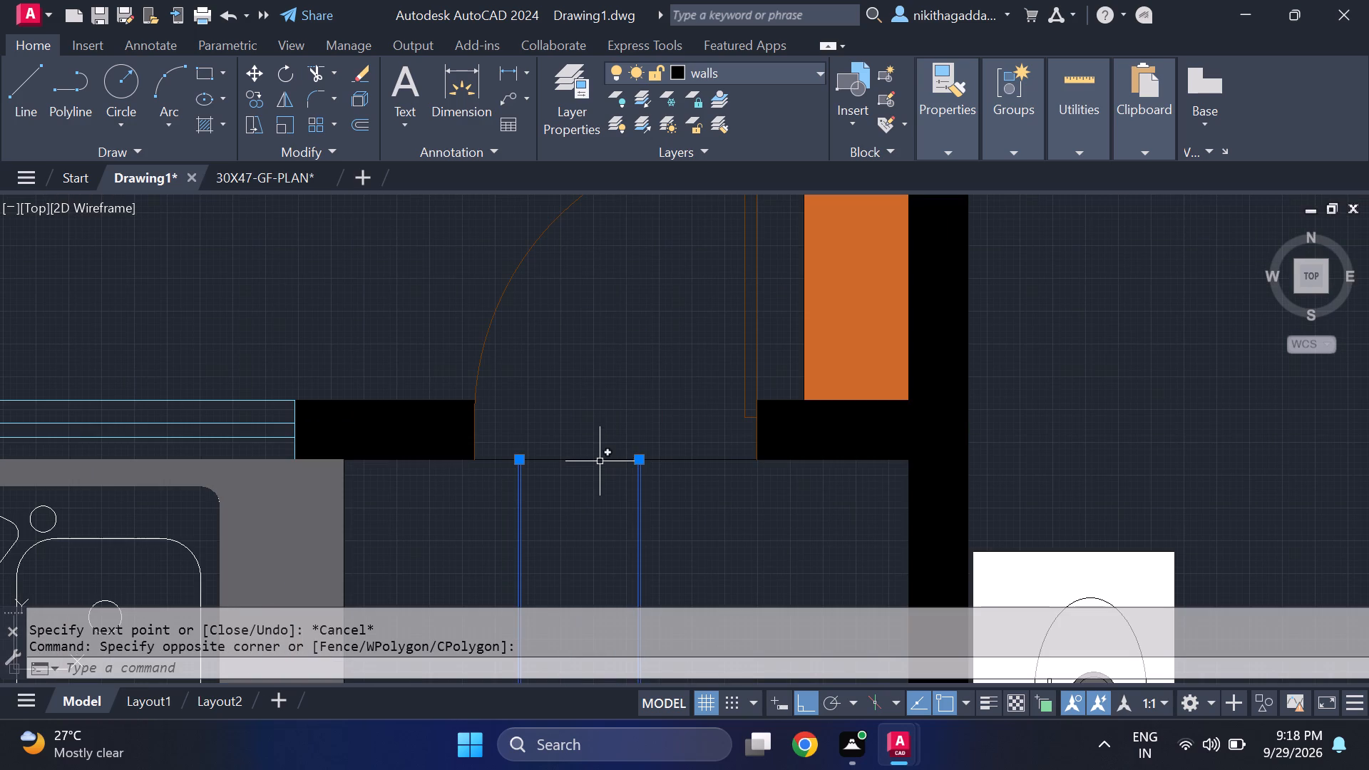
click(600, 461)
scroll(607, 480, down, 3)
middle_drag(614, 563, 558, 316)
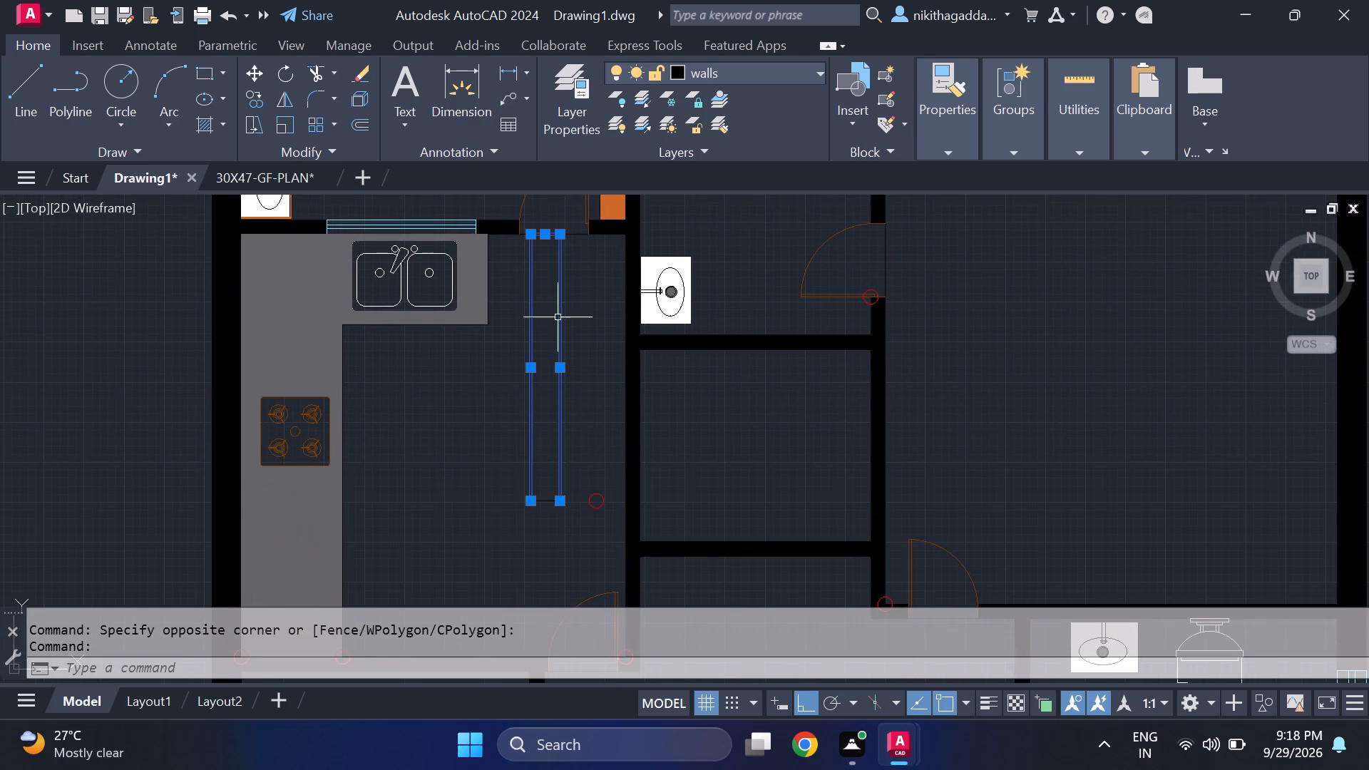
click(546, 503)
key(m)
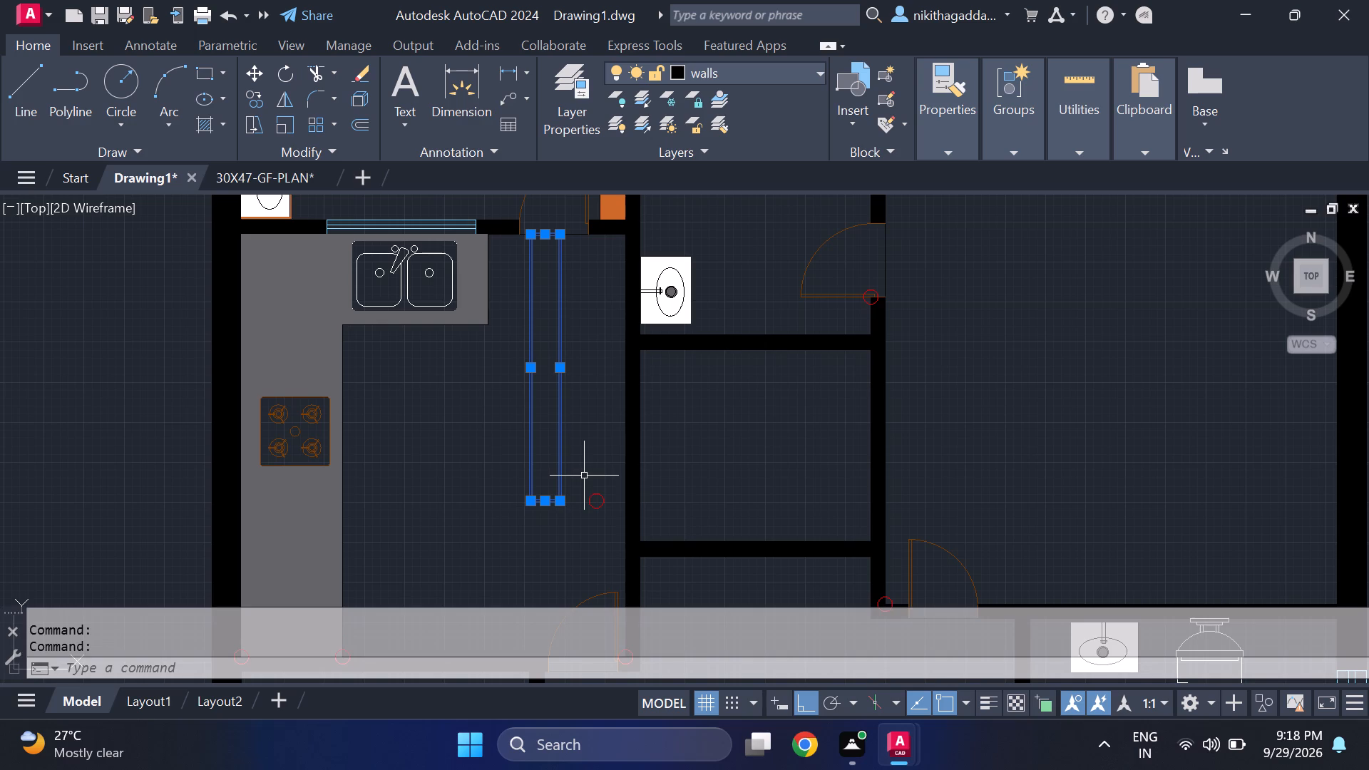
key(Return)
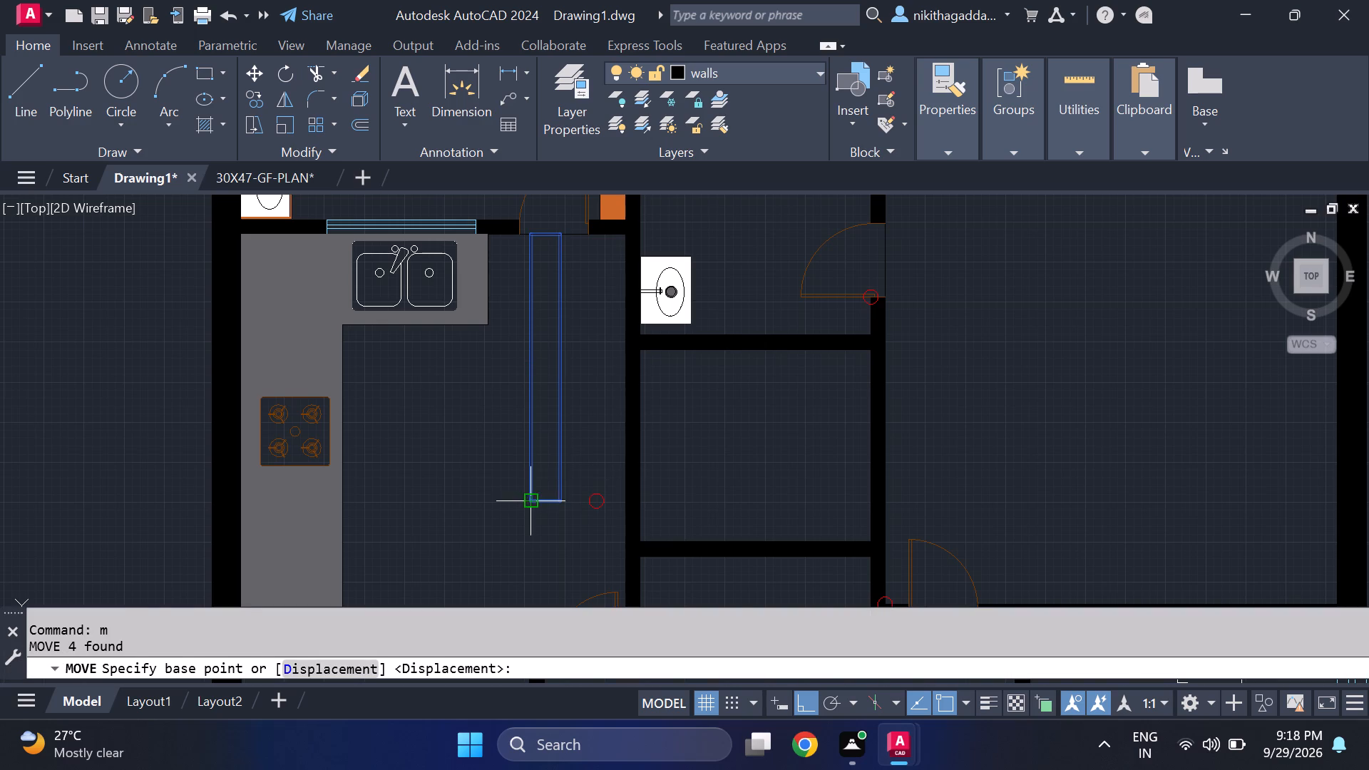
click(530, 500)
click(492, 563)
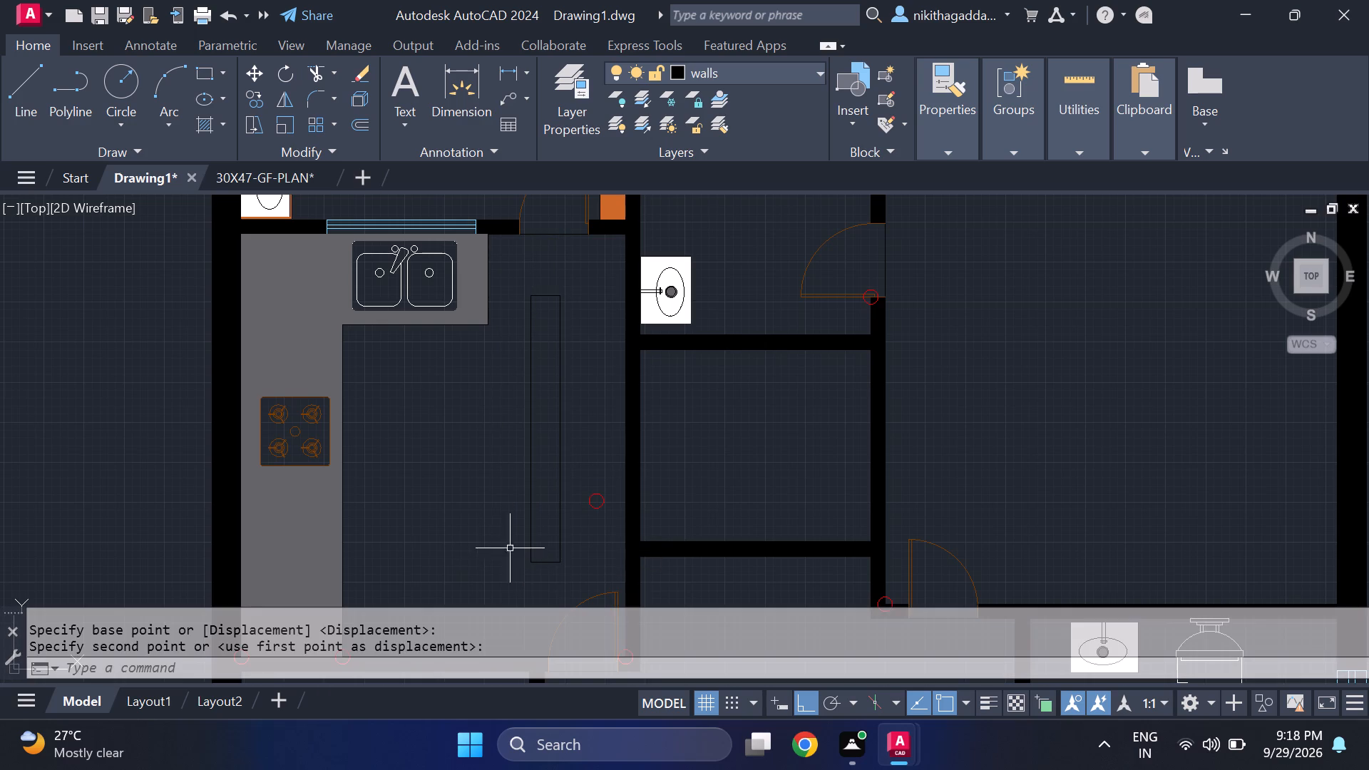
Move the short bottom line of the kitchen counter strip north to shorten the strip.
click(543, 565)
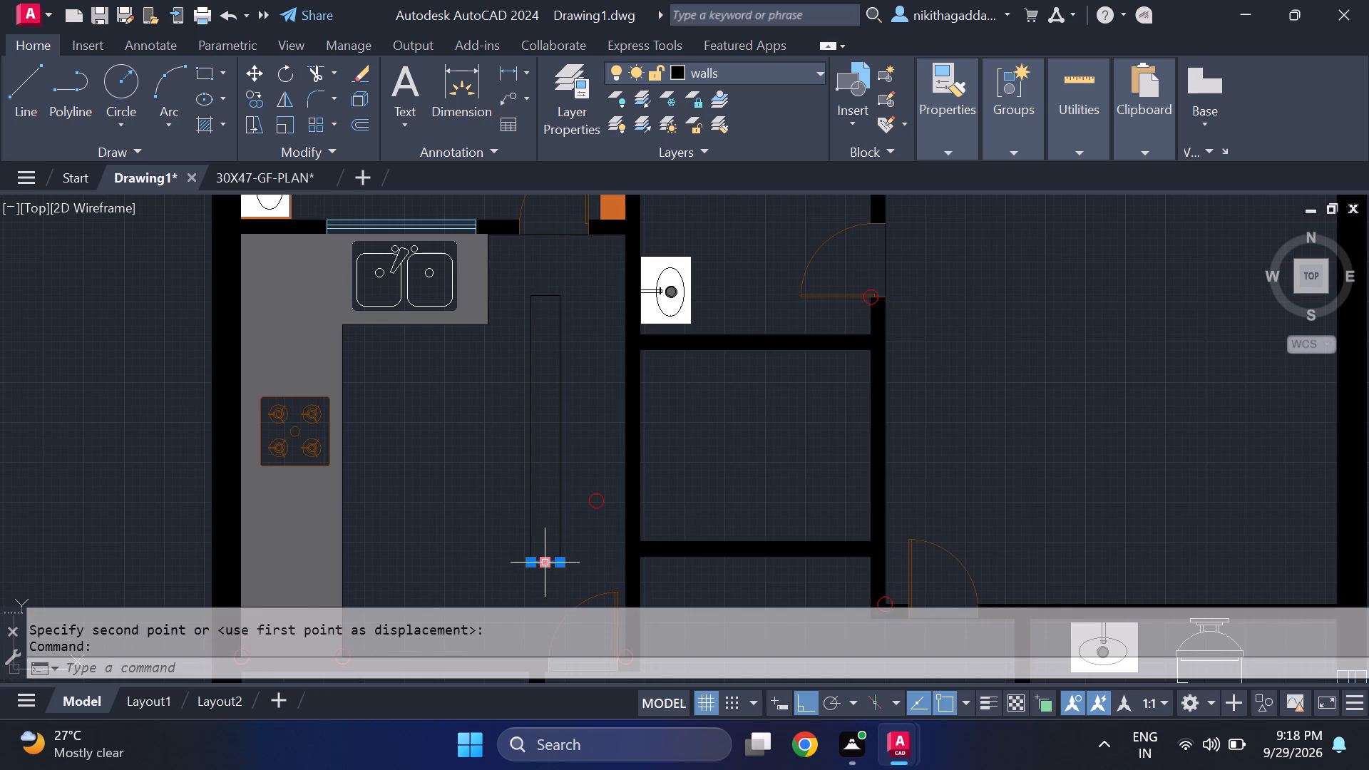
key(m)
key(Return)
click(560, 565)
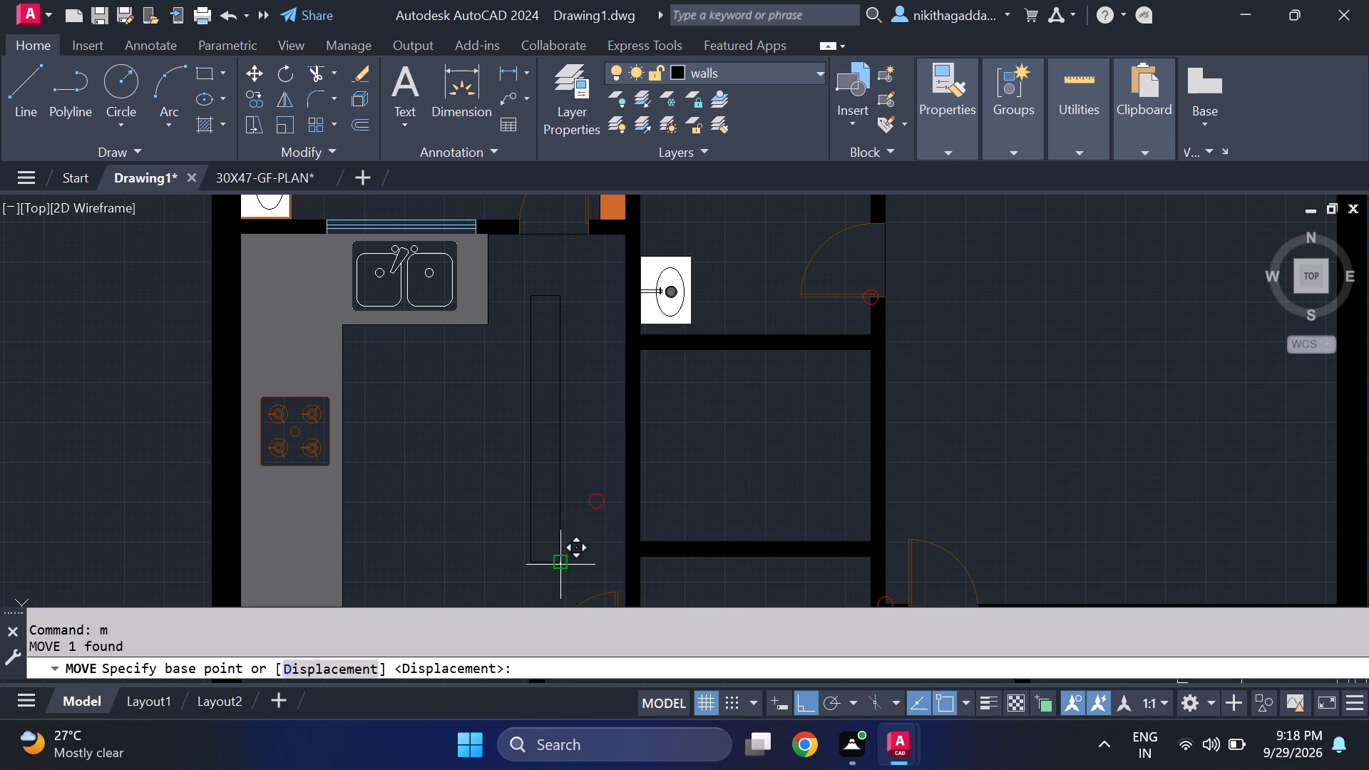
click(564, 489)
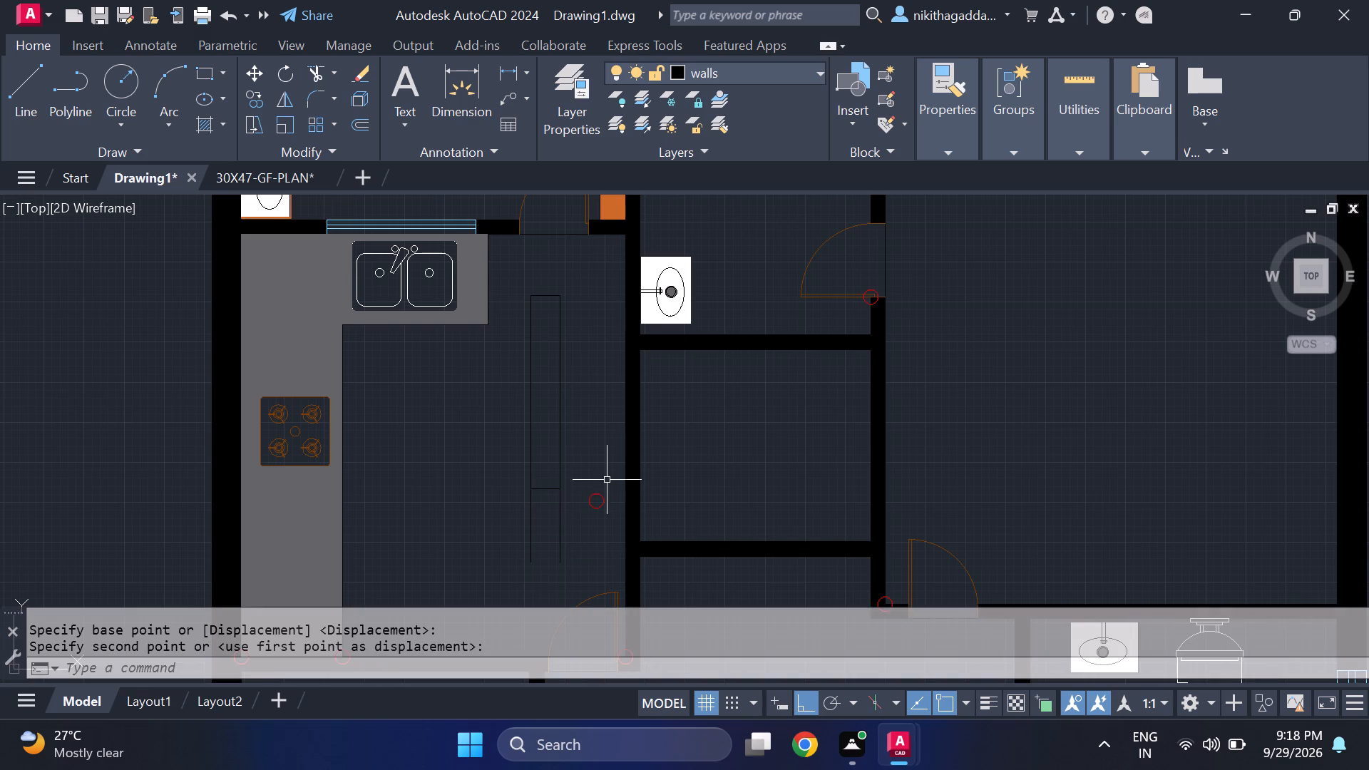
Trim the two vertical line ends that extend south of the strip's relocated bottom line.
click(576, 520)
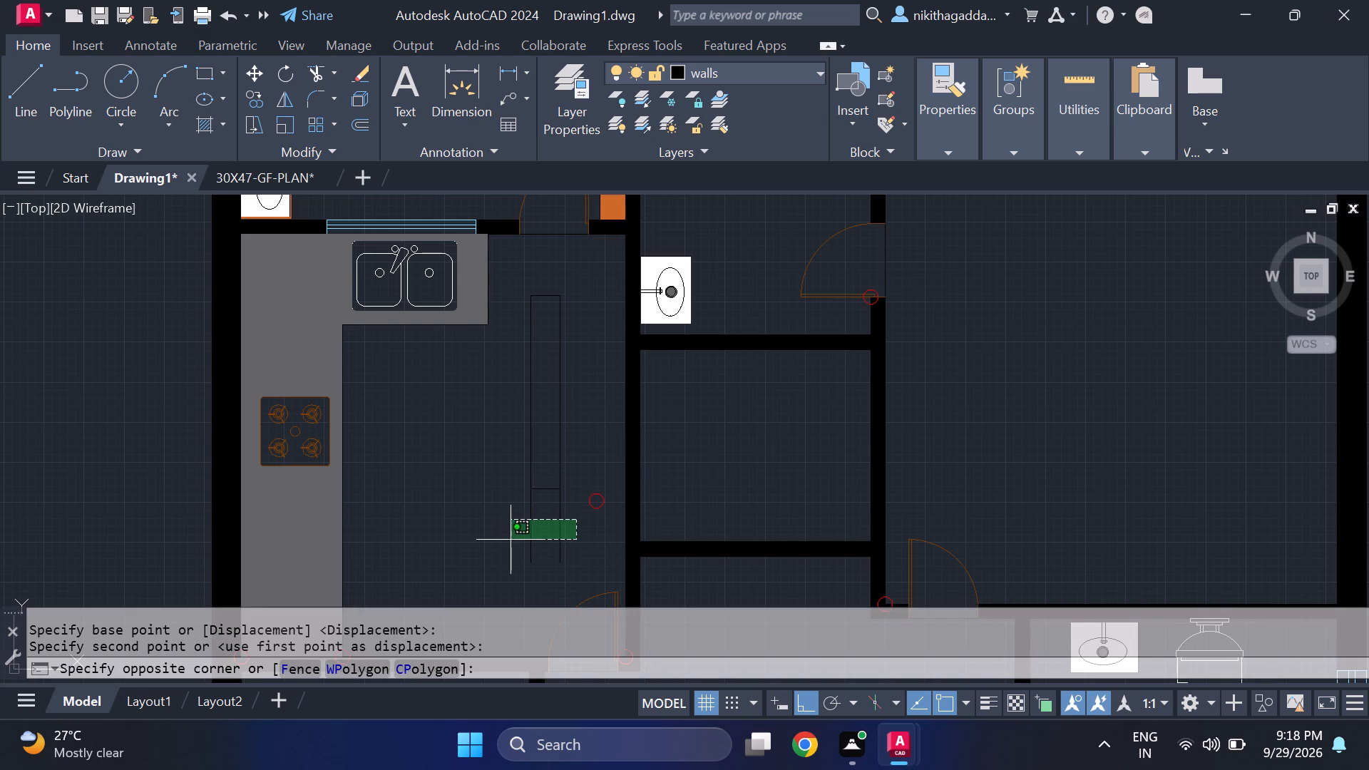
key(Escape)
text(tr)
key(Return)
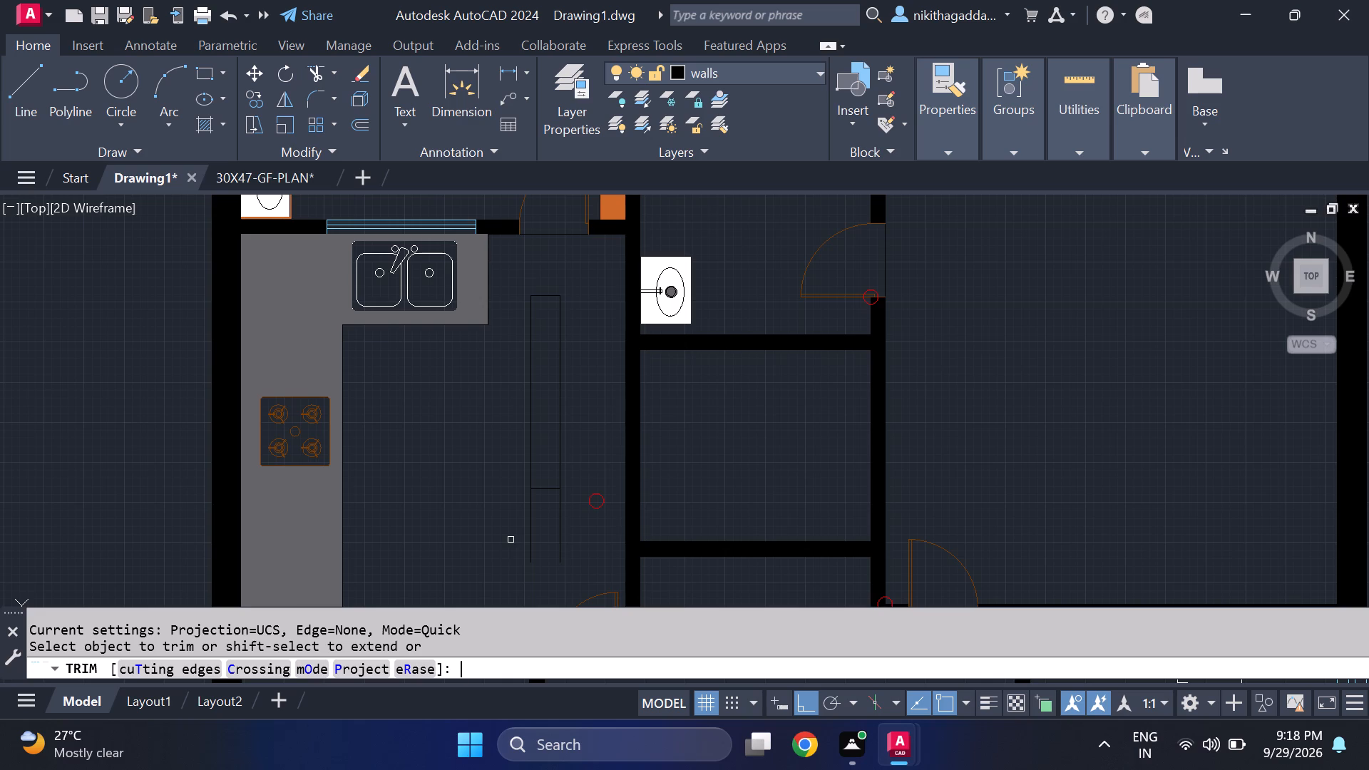
drag(578, 515, 473, 540)
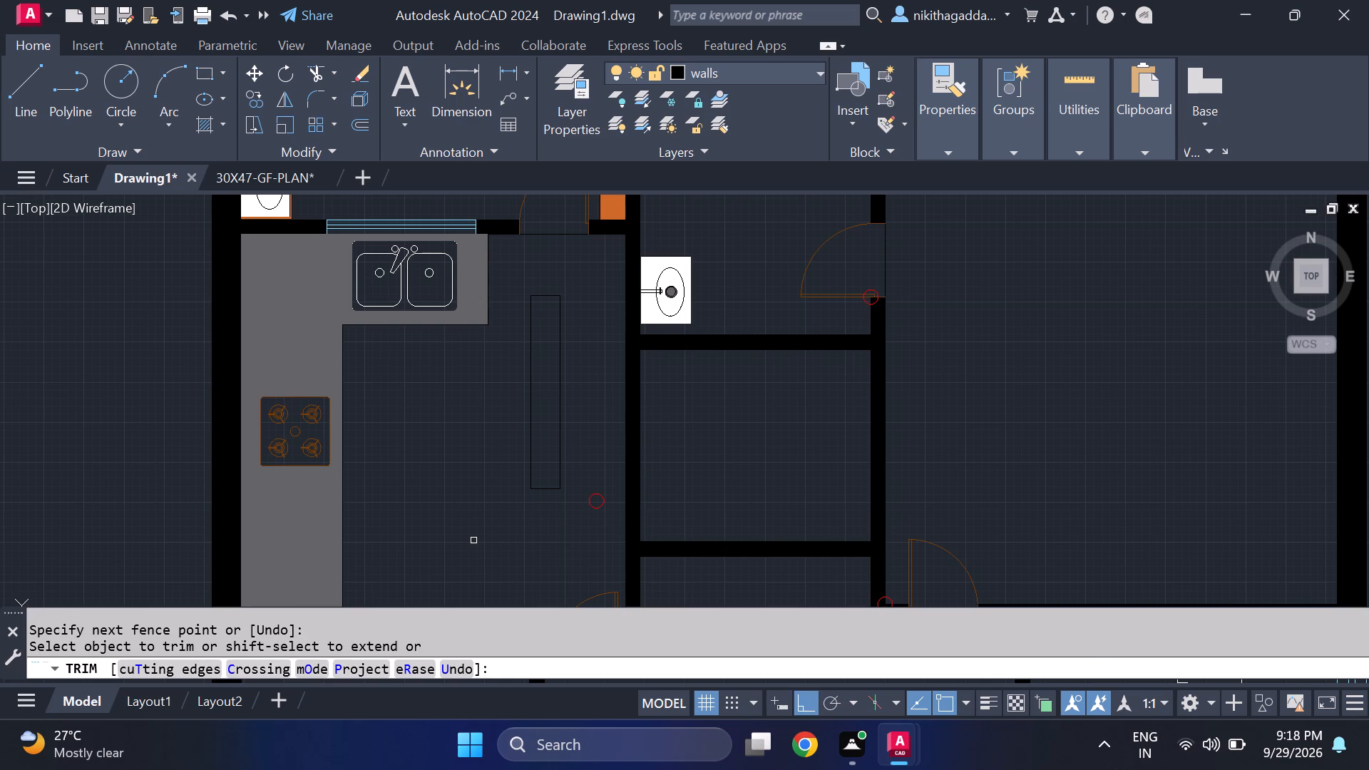
key(Escape)
Fill the closed kitchen strip with a solid hatch in colour 205,105,40.
text(hatch)
key(Return)
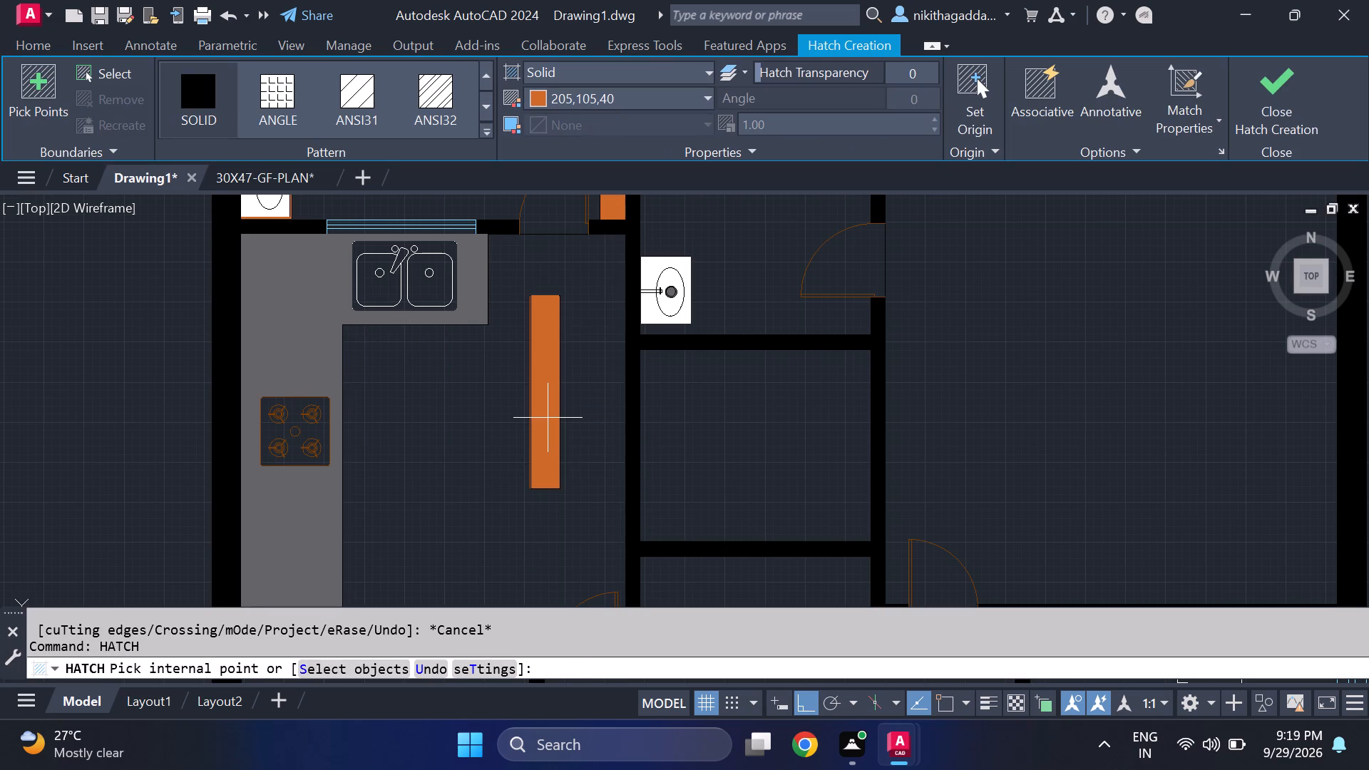
click(548, 418)
click(1281, 115)
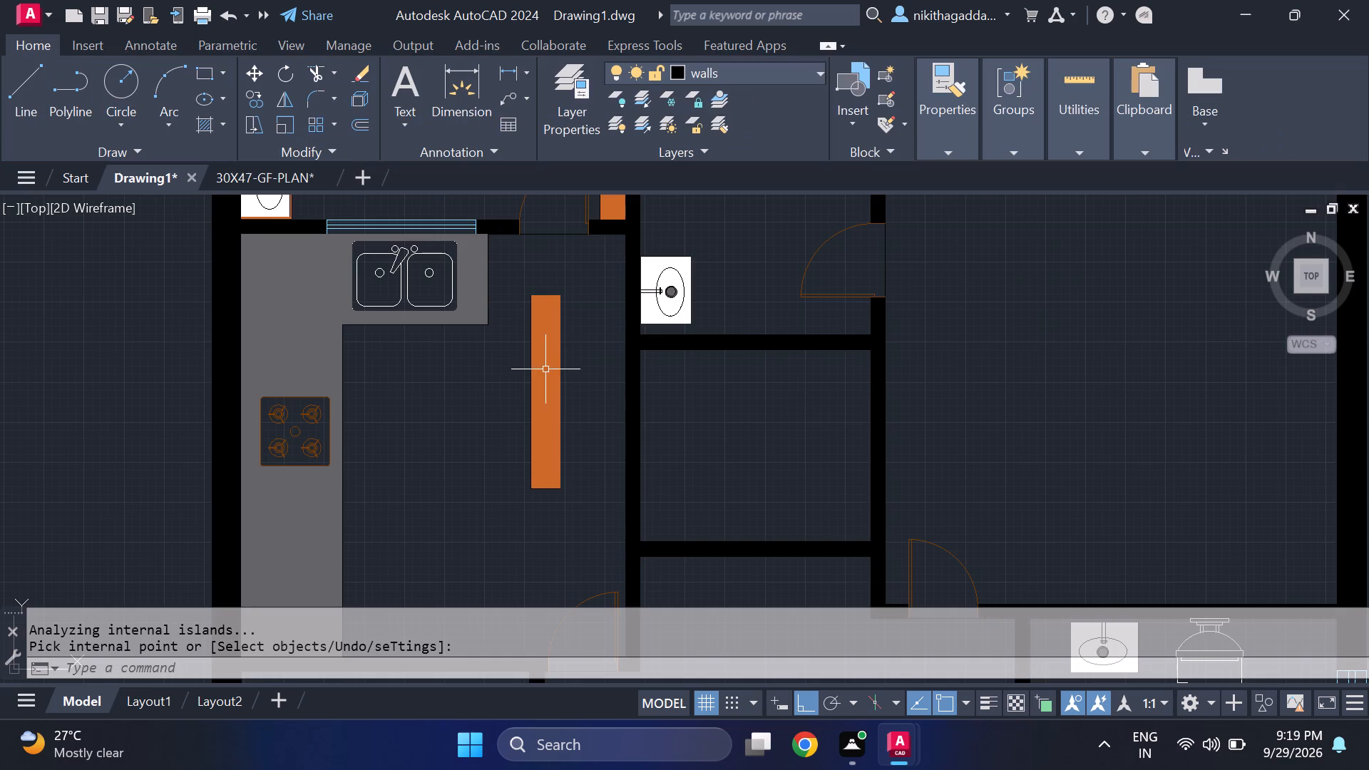
Move the hatched strip with its outline into the kitchen's northeast corner, against the north wall and beside the east wall.
scroll(548, 344, up, 2)
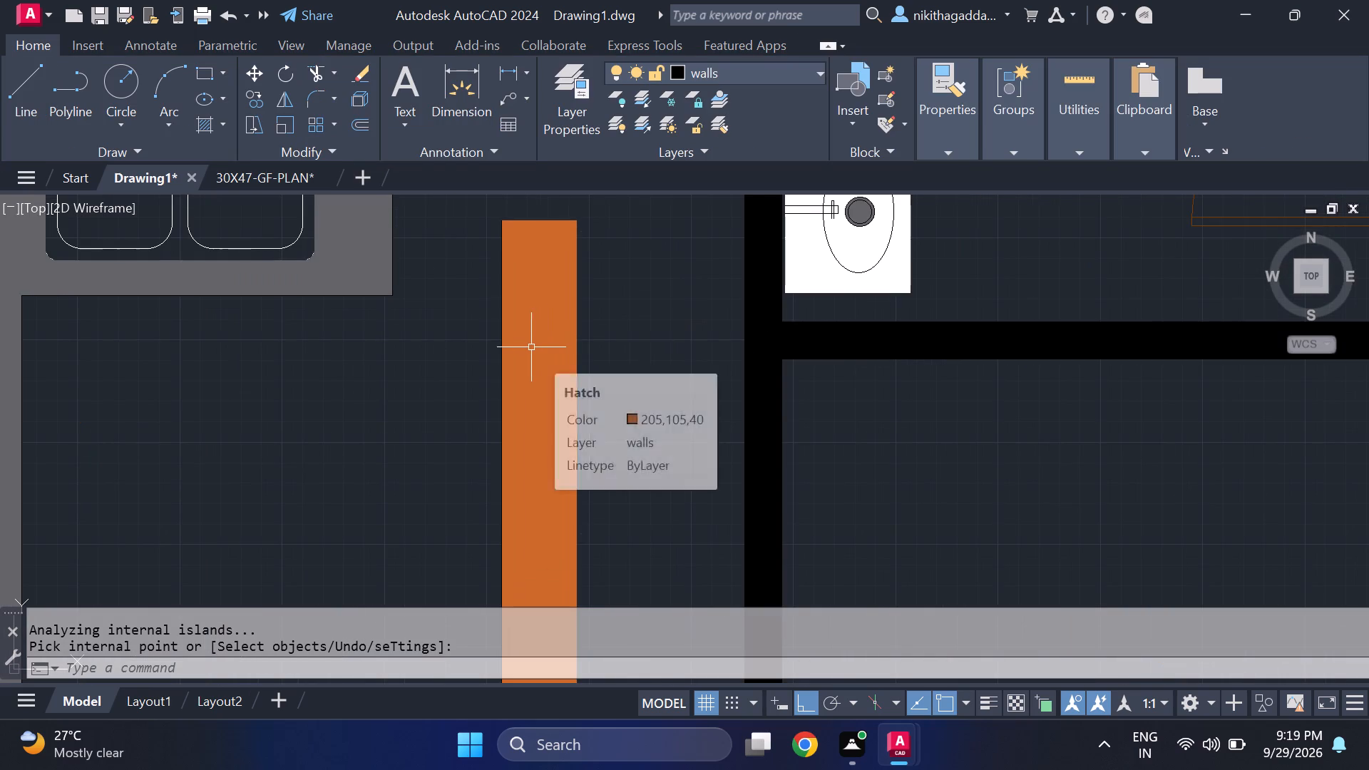
scroll(529, 334, down, 1)
click(572, 246)
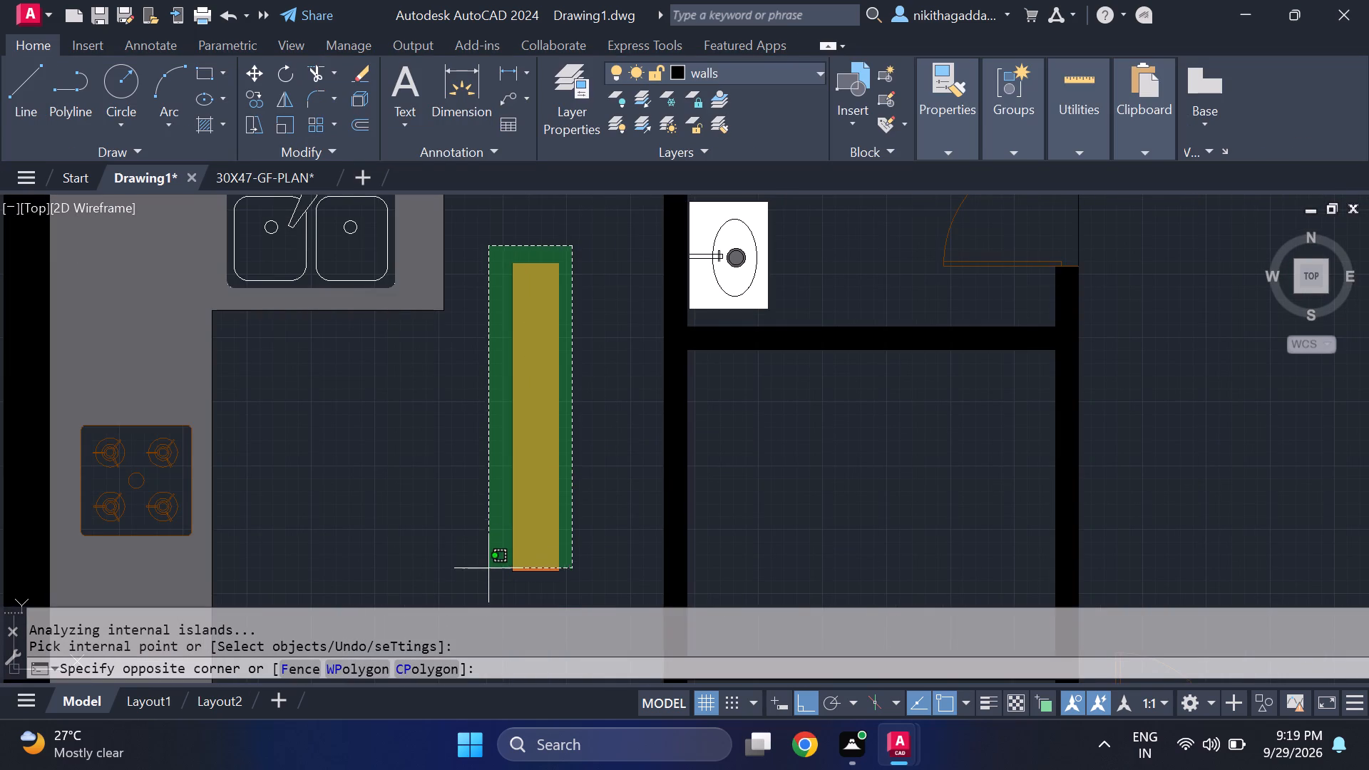
click(488, 582)
key(m)
key(Return)
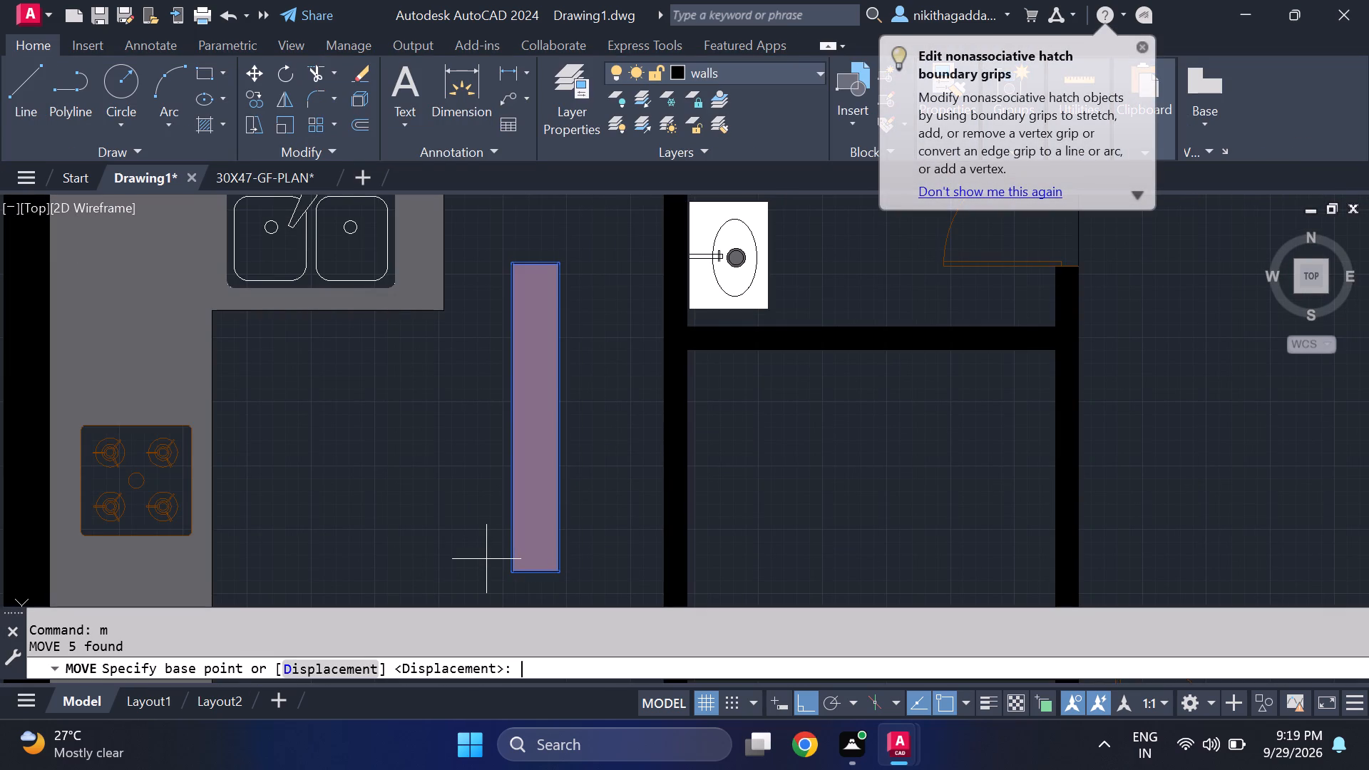
click(511, 263)
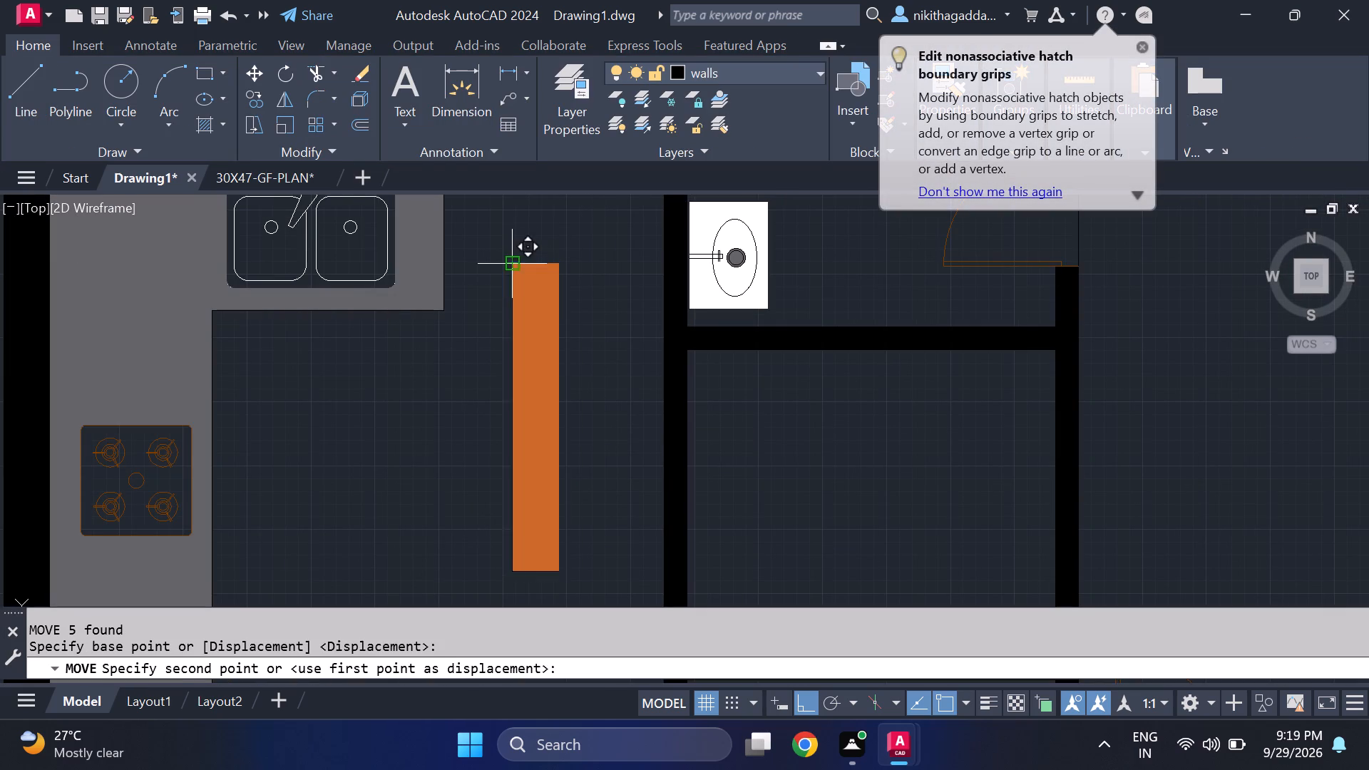
scroll(535, 262, down, 3)
middle_drag(535, 262, 526, 396)
scroll(555, 389, up, 3)
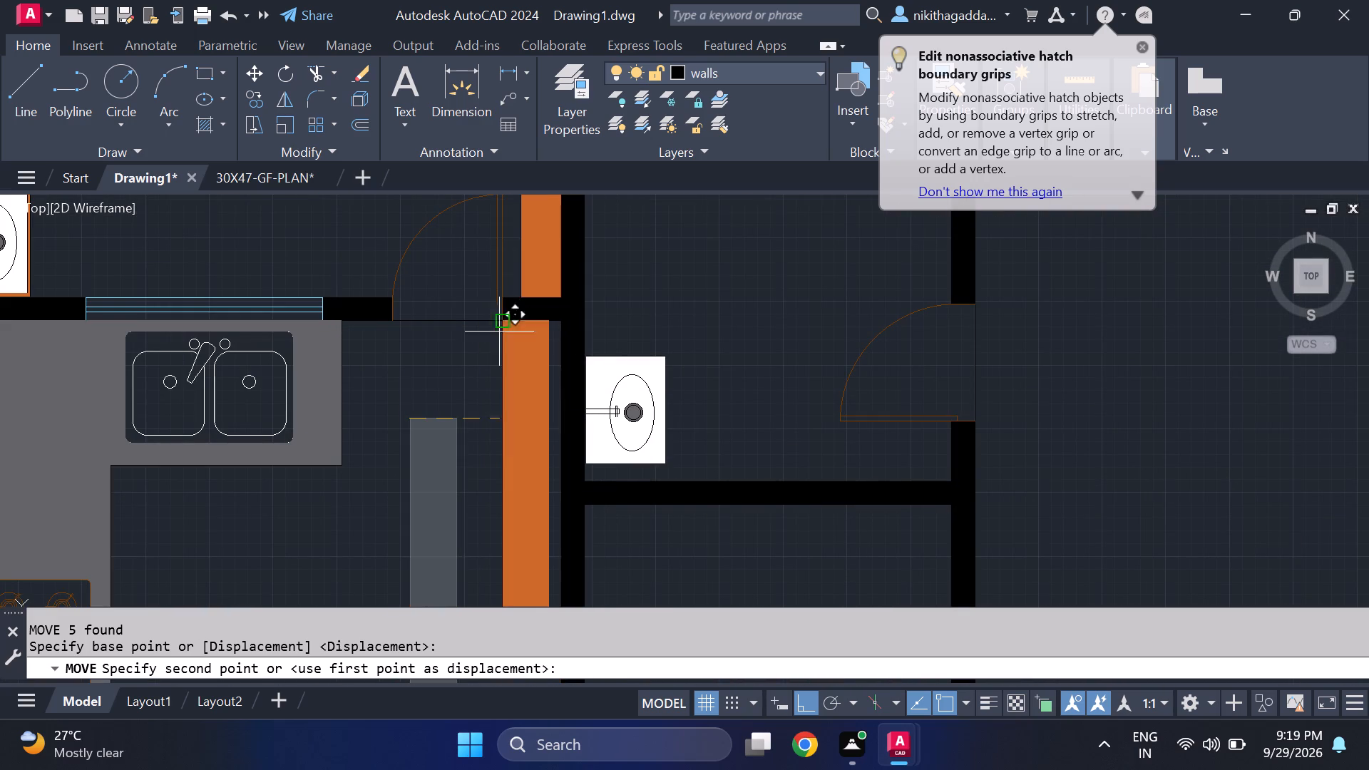
key(F8)
scroll(507, 329, up, 2)
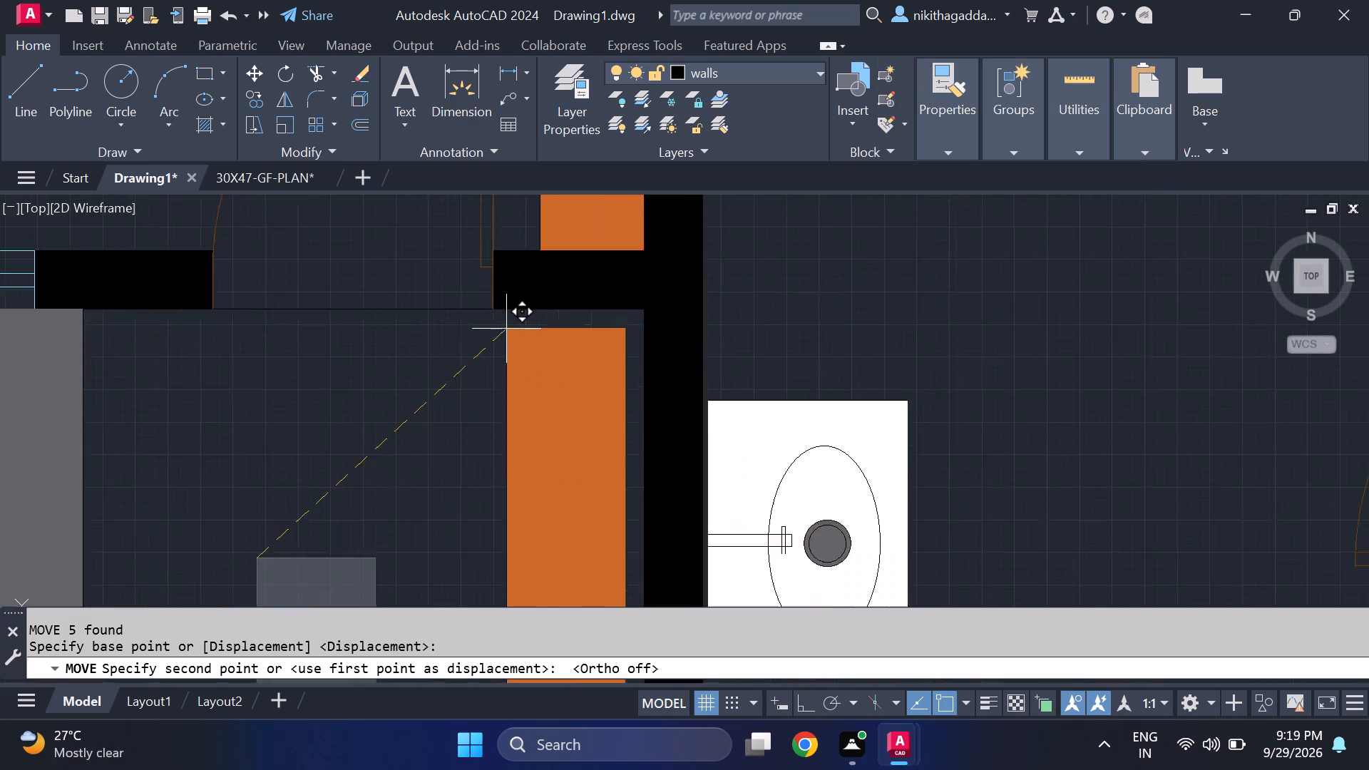
scroll(506, 329, up, 1)
middle_drag(523, 303, 492, 364)
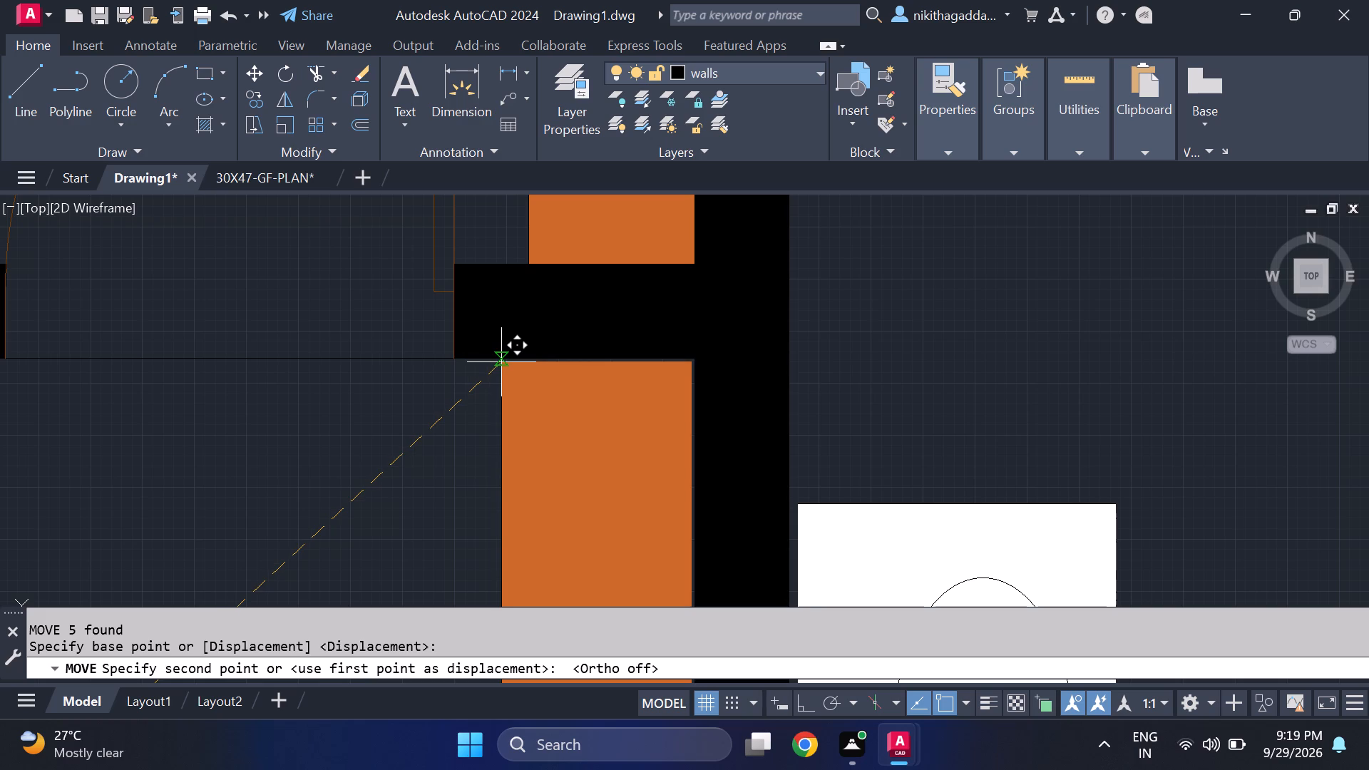
click(502, 359)
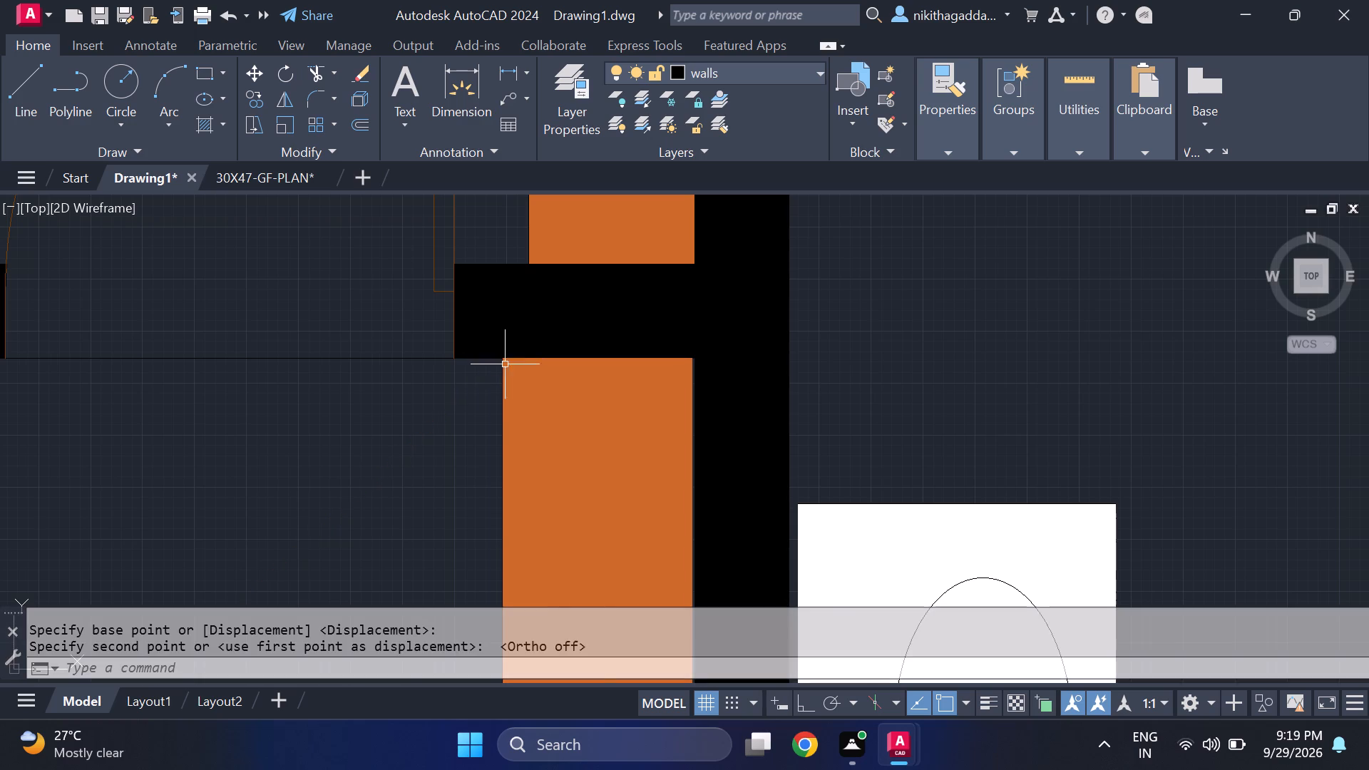
Examine the kitchen with its relocated strip and the surrounding rooms of the floor plan.
scroll(508, 376, down, 4)
scroll(535, 481, down, 3)
scroll(517, 518, up, 2)
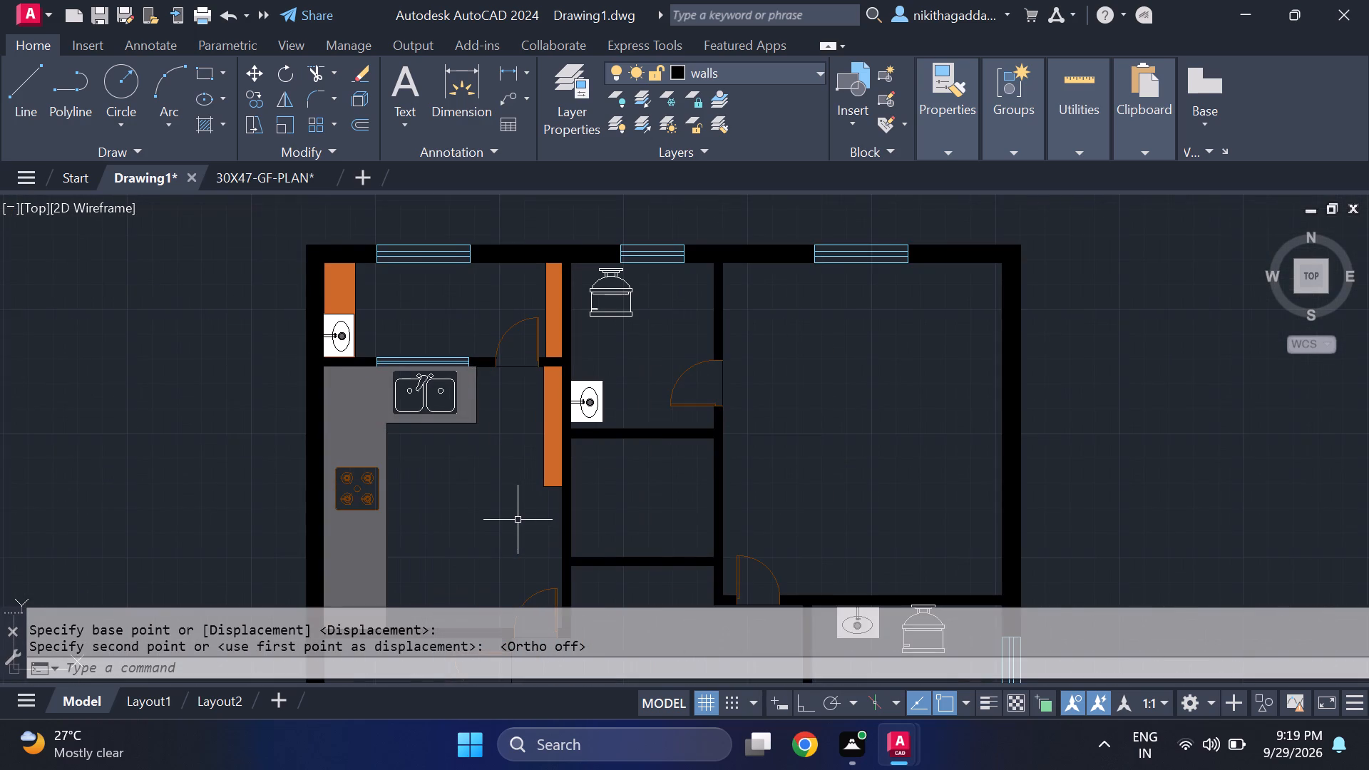
middle_drag(518, 521, 538, 419)
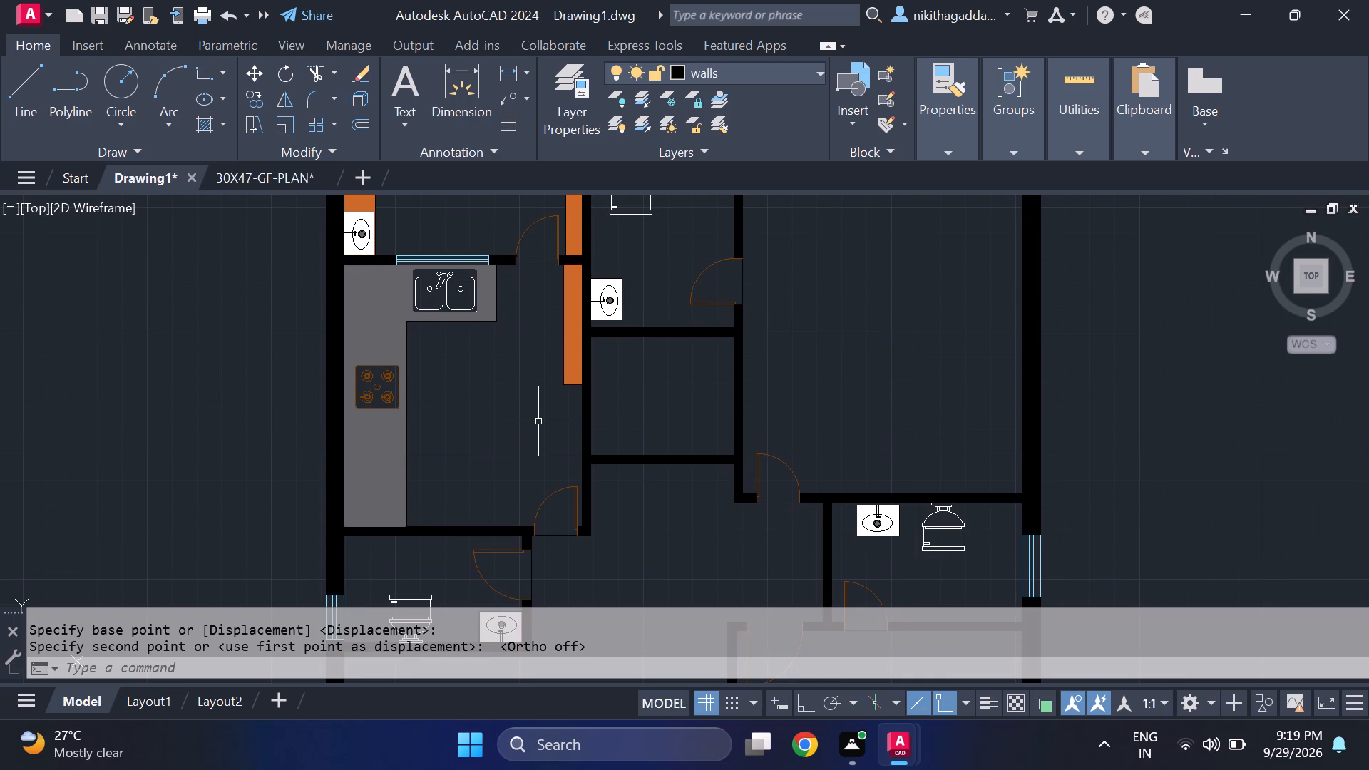
scroll(500, 380, up, 3)
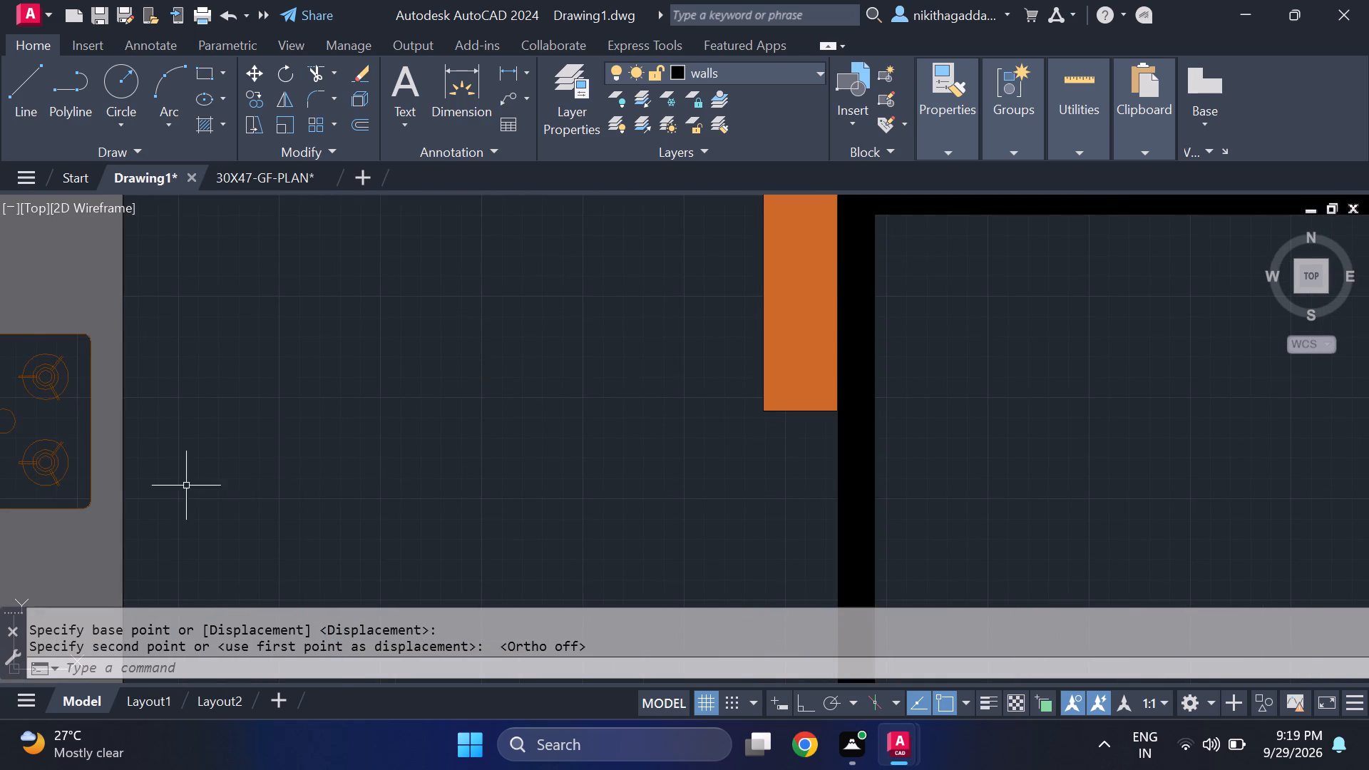
scroll(140, 498, up, 1)
scroll(437, 486, down, 2)
scroll(553, 454, down, 4)
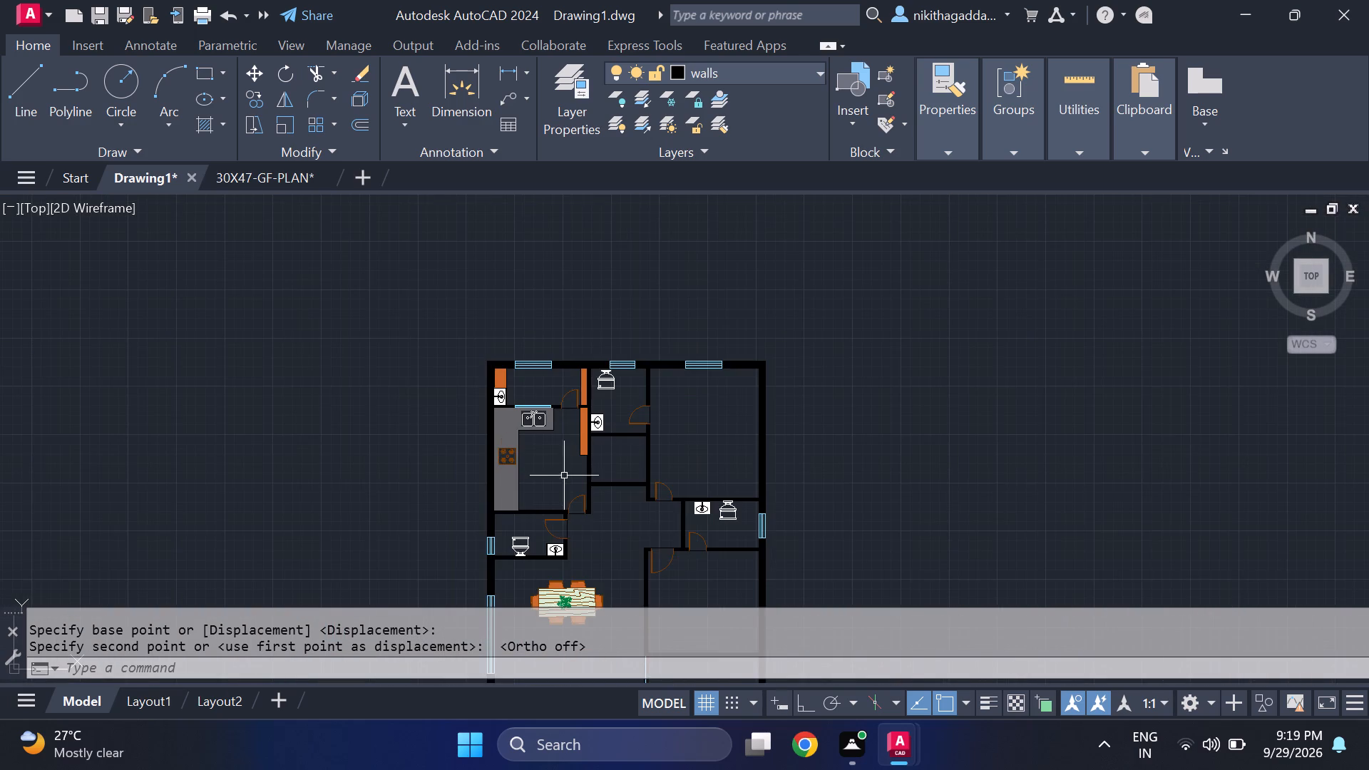
scroll(566, 478, up, 2)
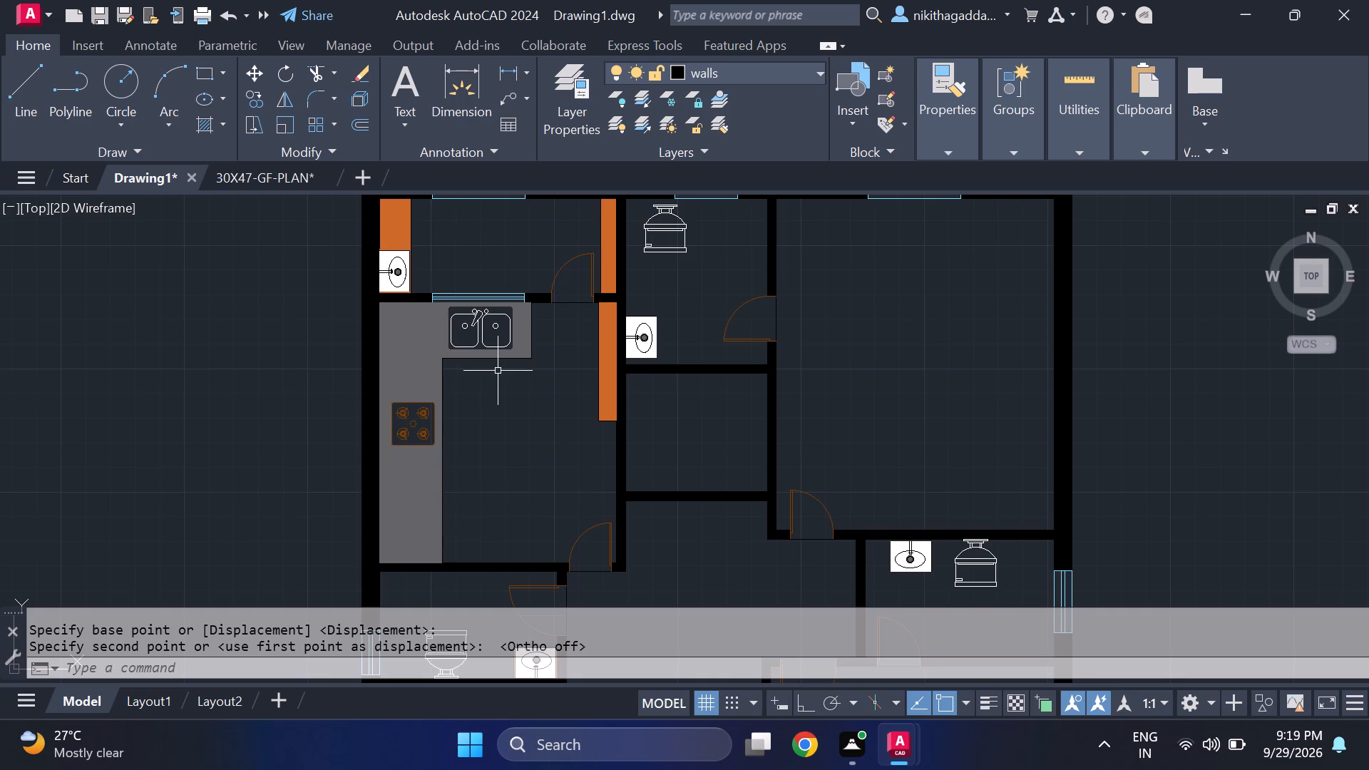
scroll(498, 371, down, 2)
middle_drag(508, 416, 409, 309)
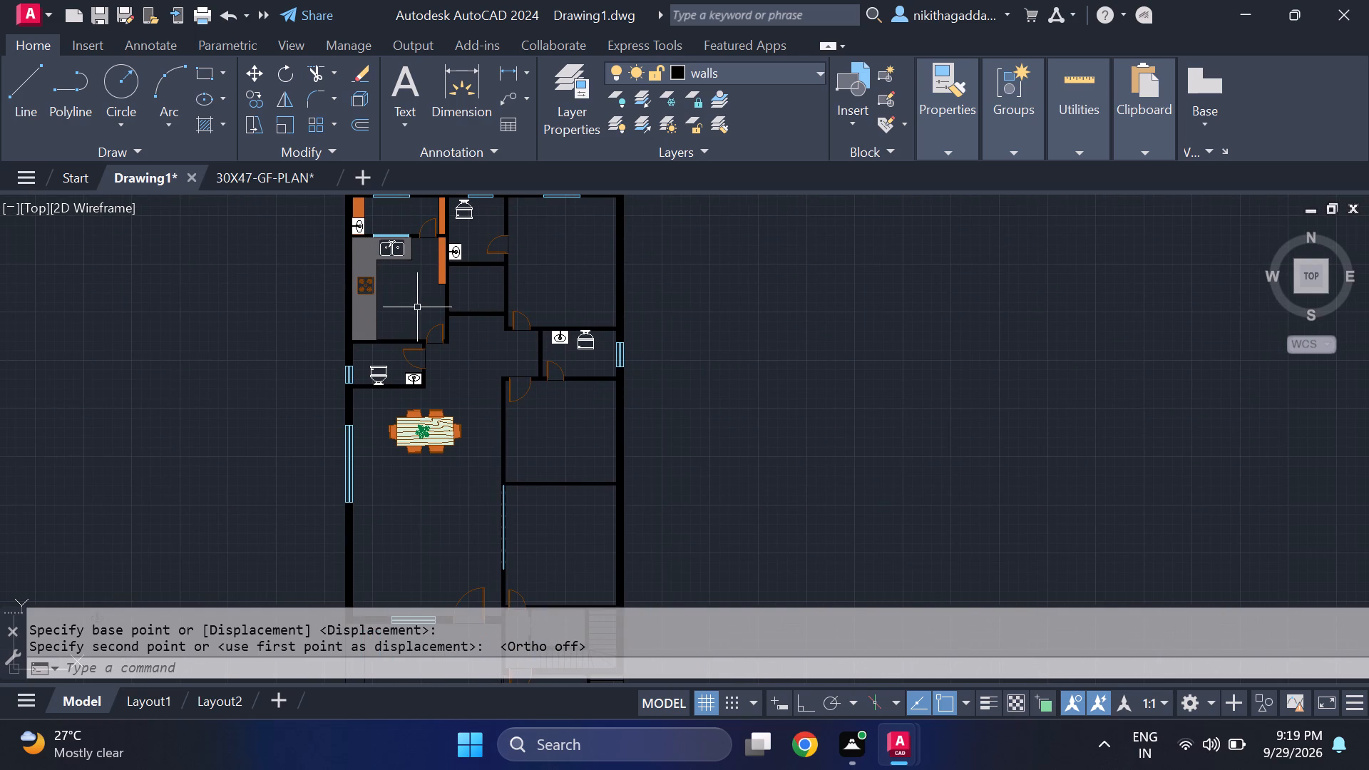
middle_drag(430, 292, 434, 350)
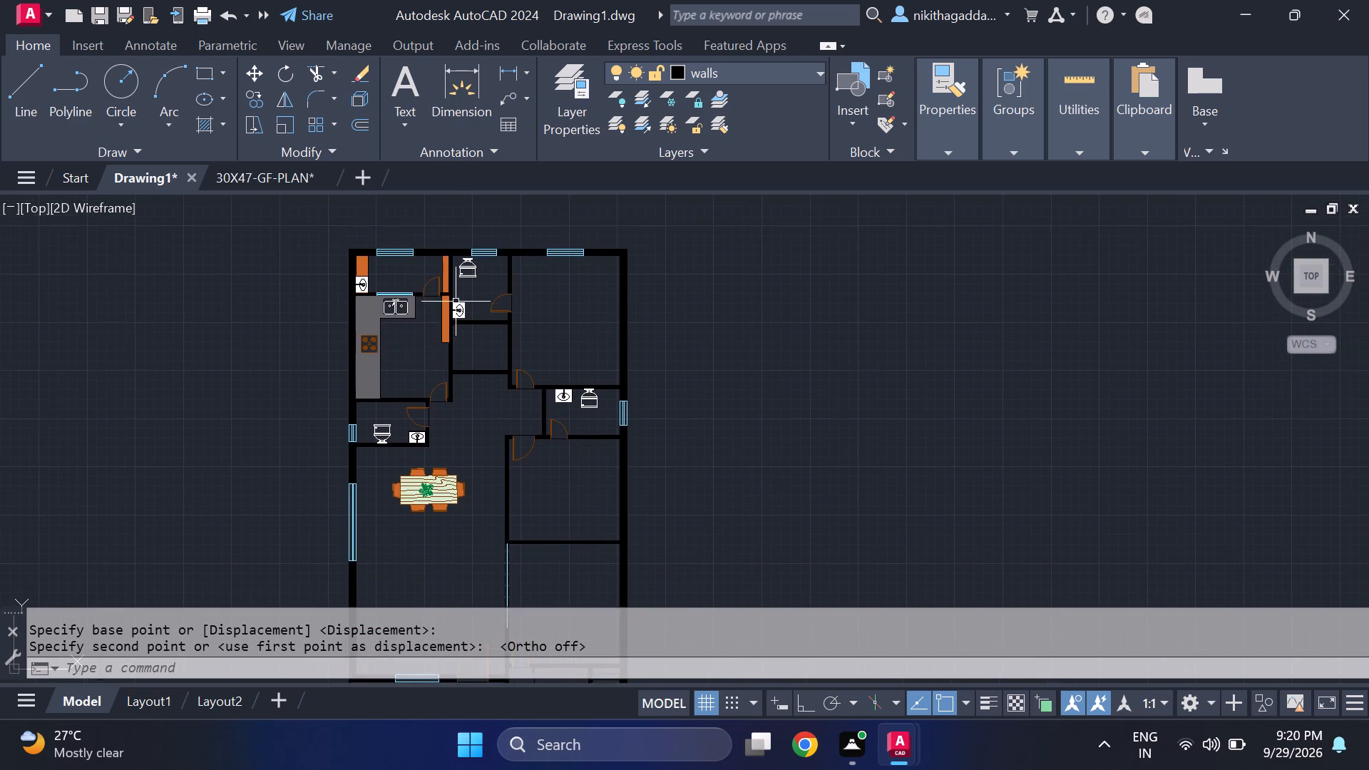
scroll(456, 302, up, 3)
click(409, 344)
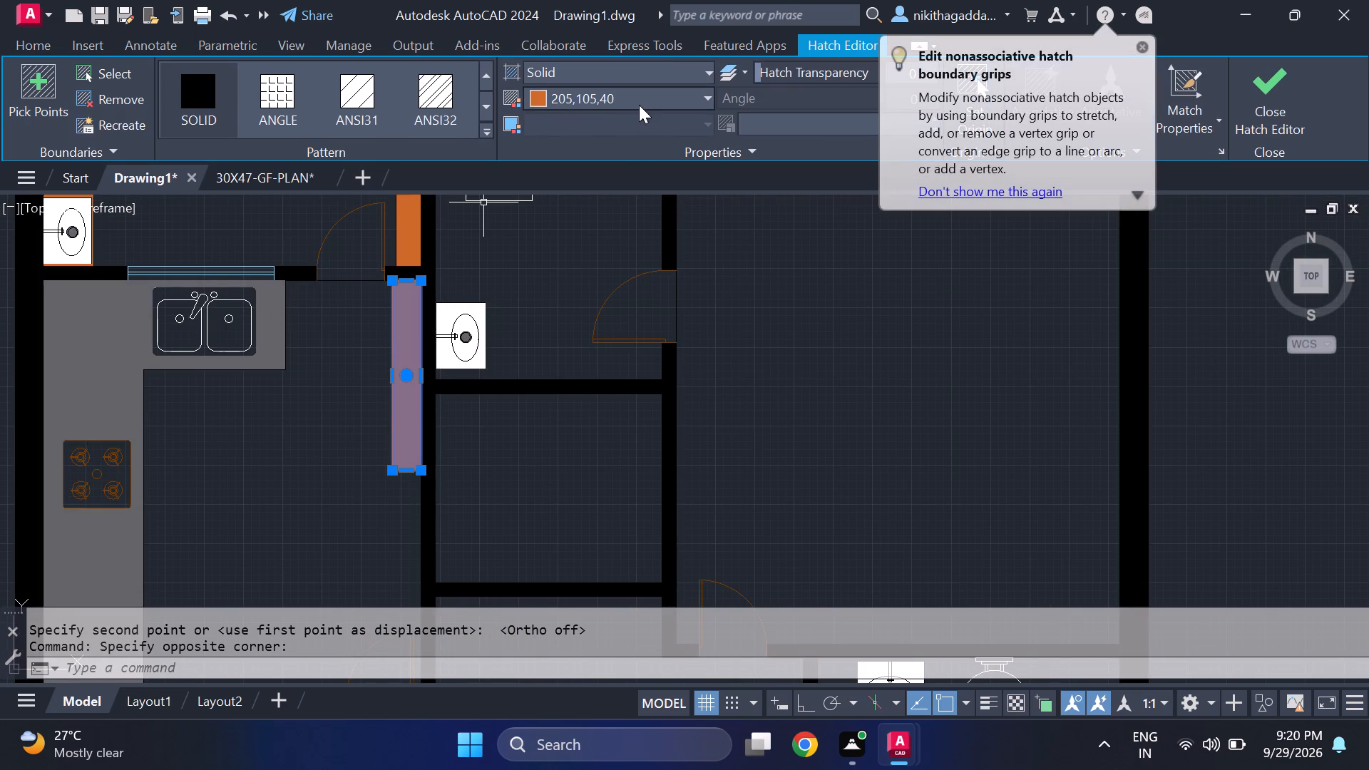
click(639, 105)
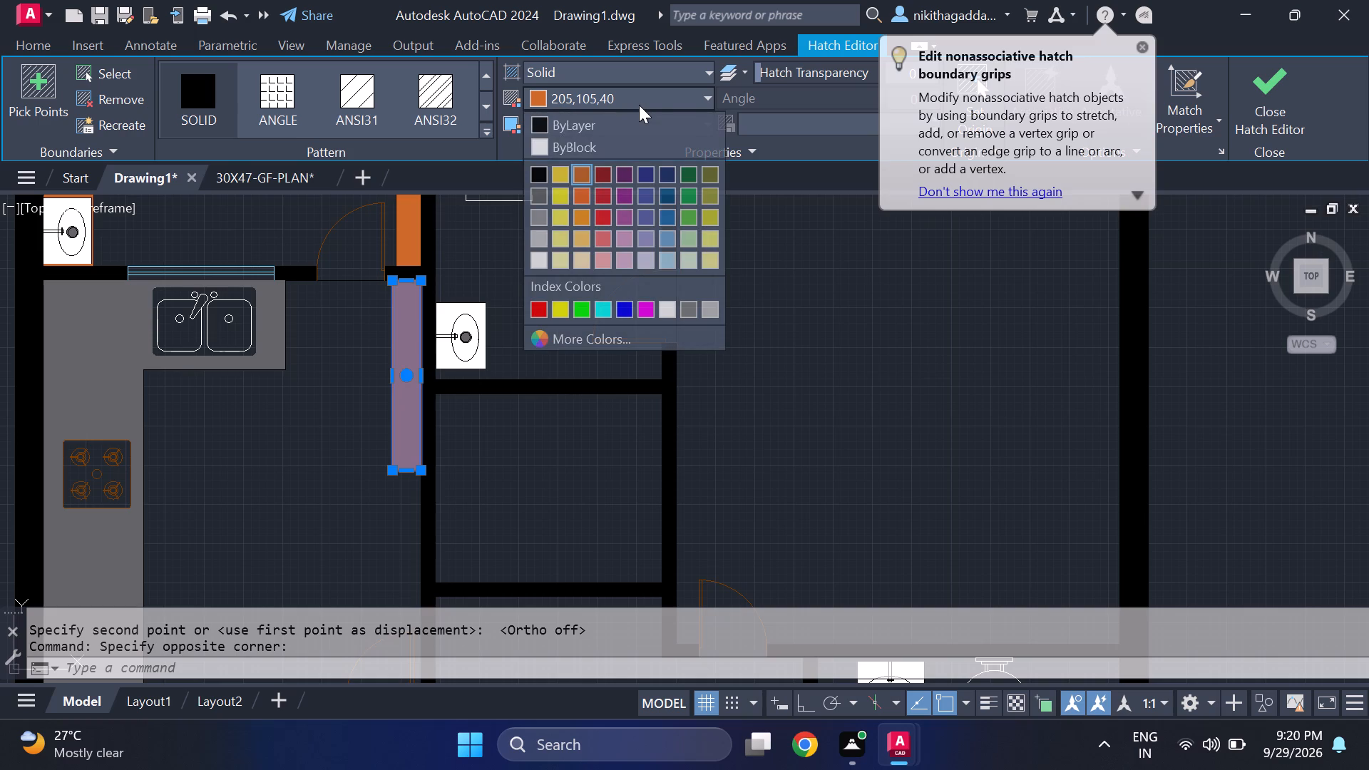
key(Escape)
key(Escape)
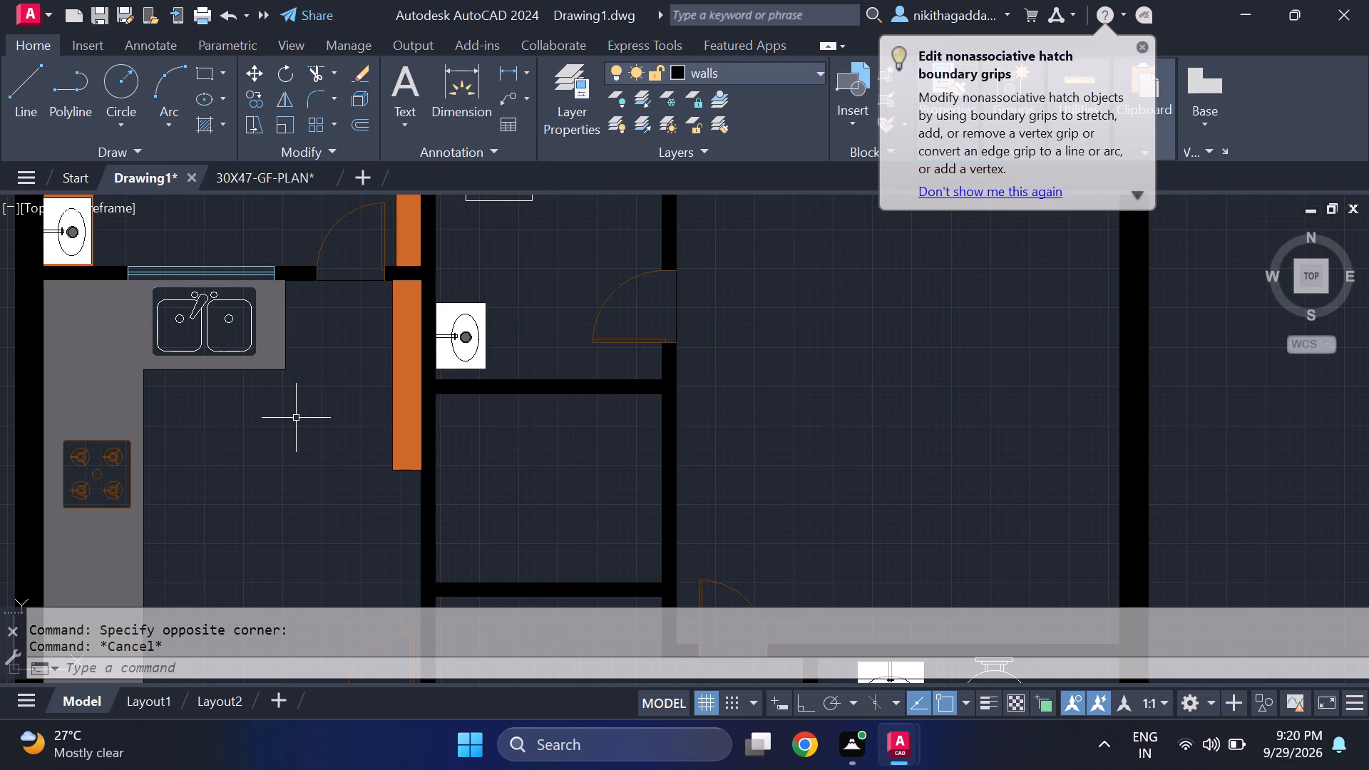
Draw a line running north from the south wall of the bathroom below the kitchen, between the toilet and the washbasin counter.
scroll(773, 491, down, 3)
middle_drag(779, 513, 670, 398)
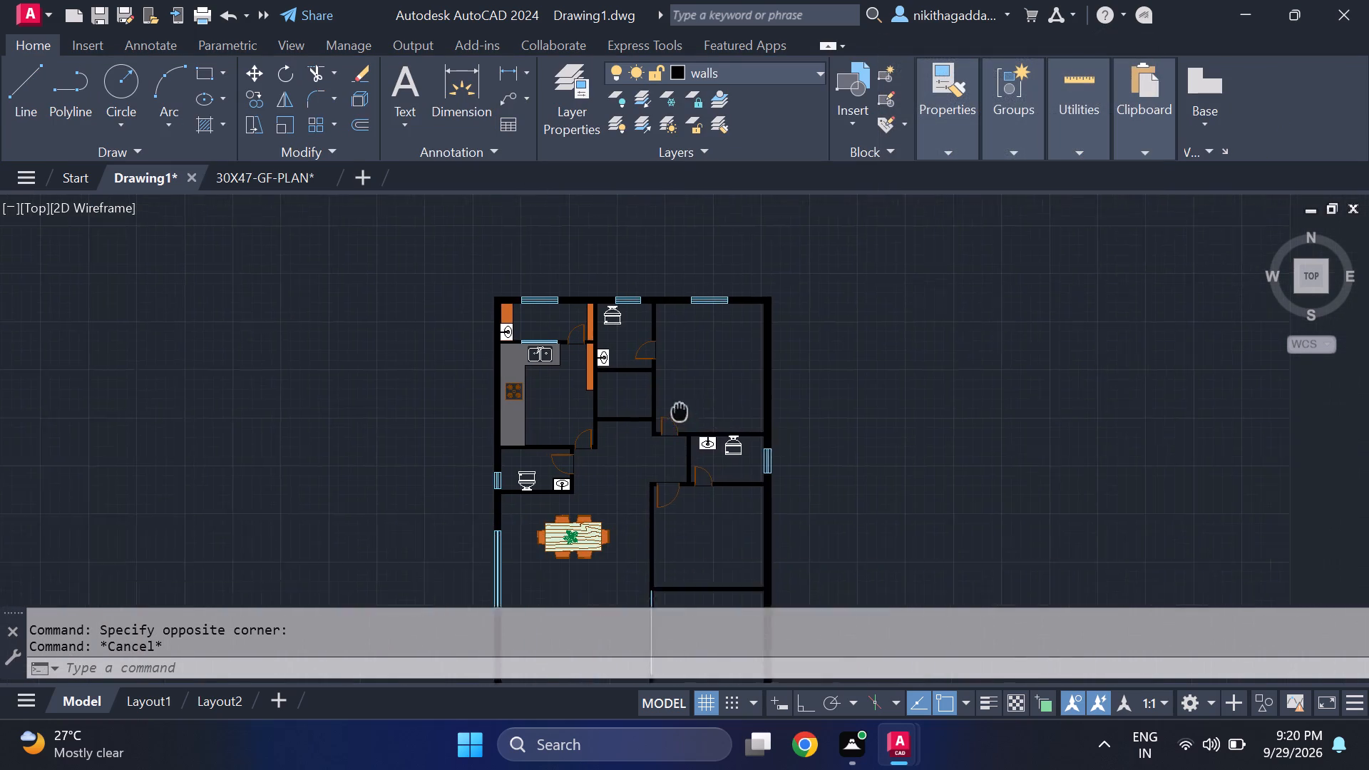
middle_drag(670, 398, 654, 373)
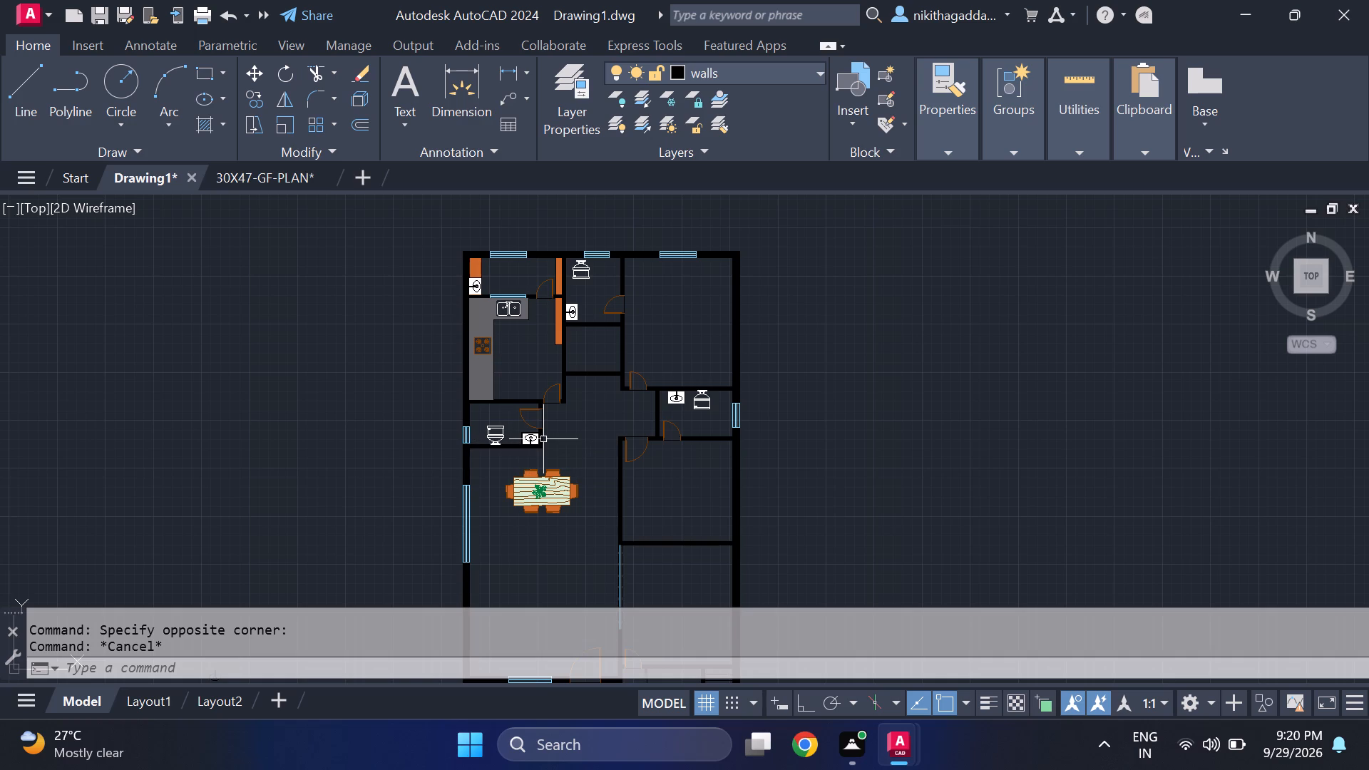
scroll(544, 481, up, 2)
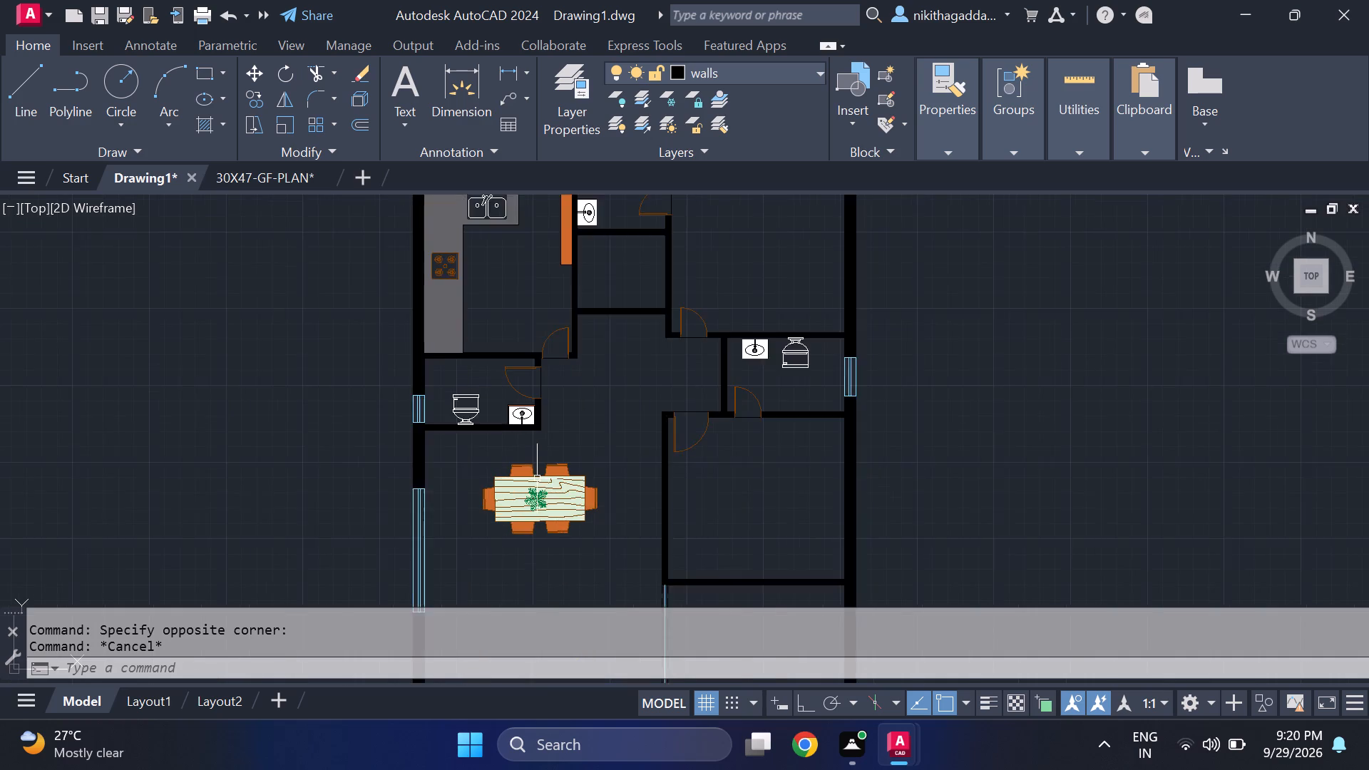
scroll(504, 376, up, 3)
key(l)
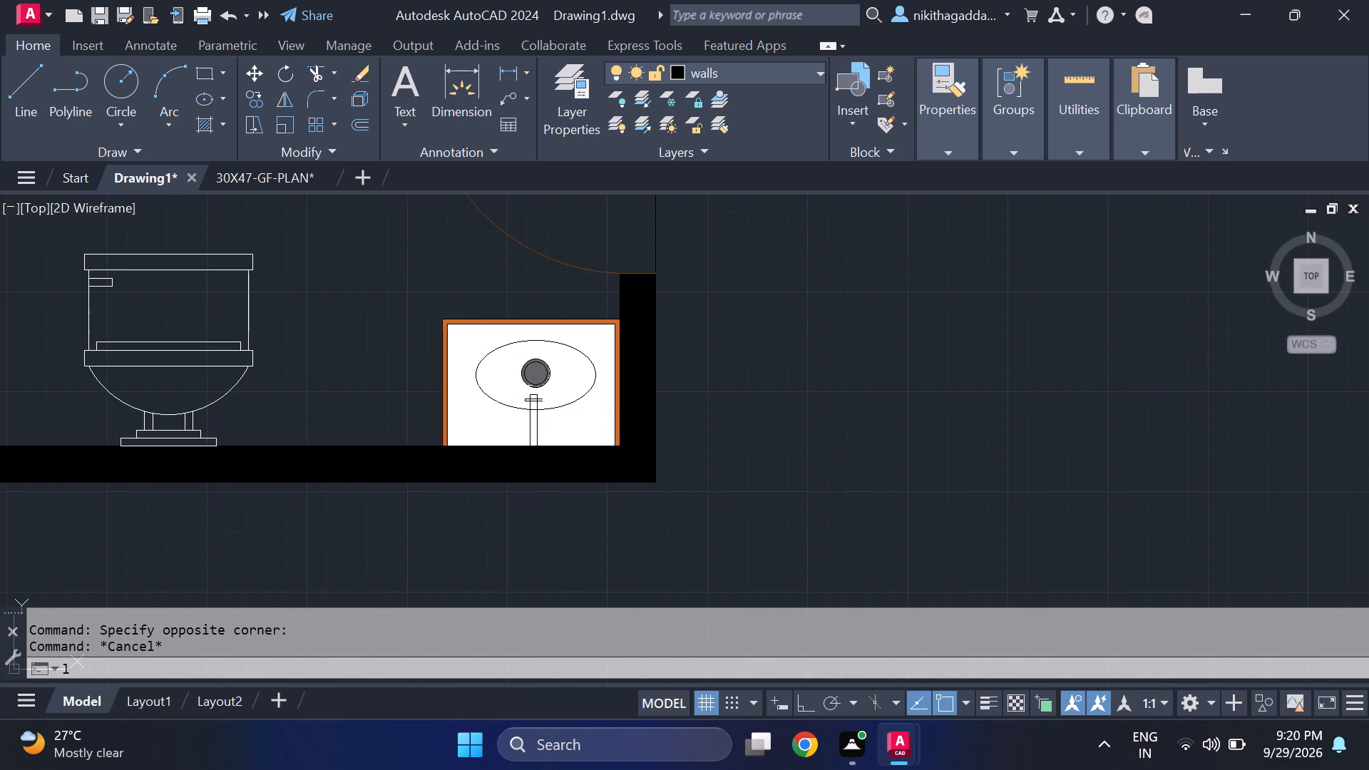
key(Escape)
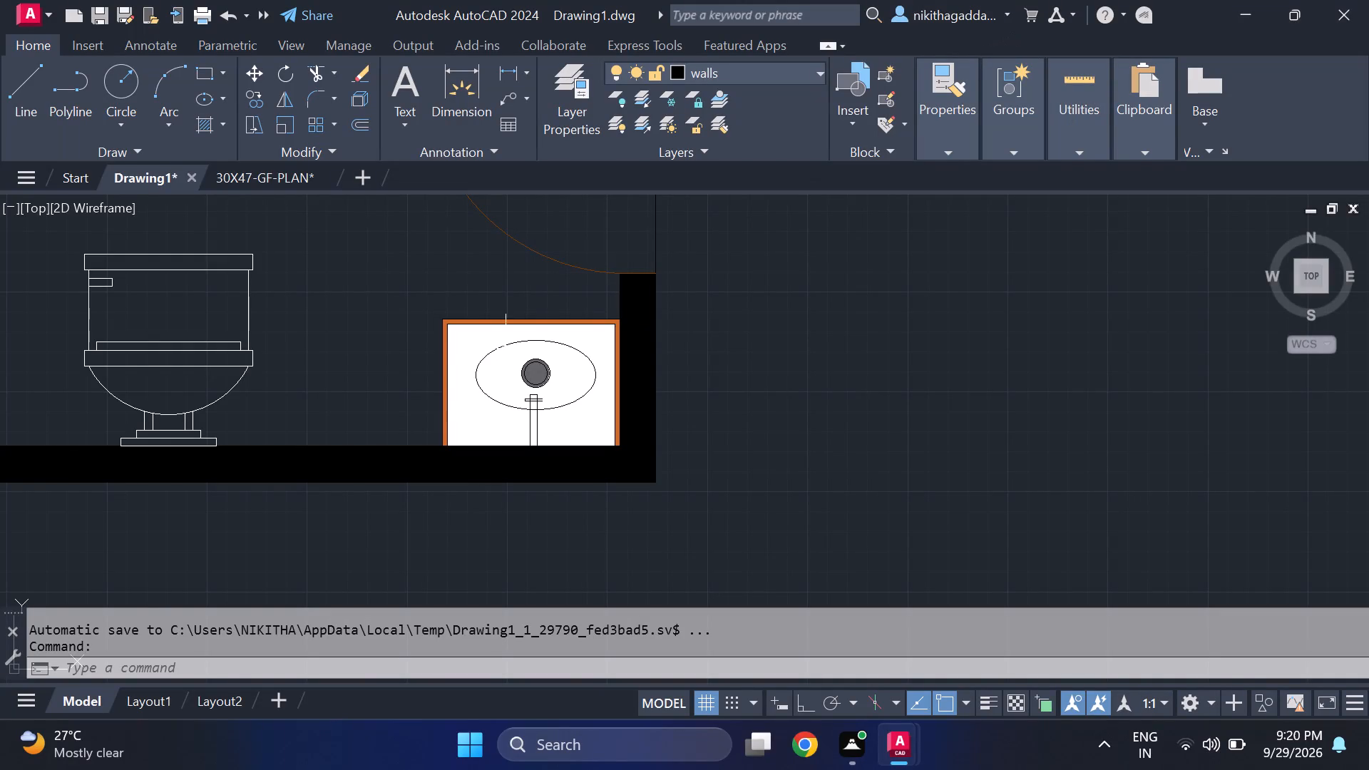
key(l)
key(Return)
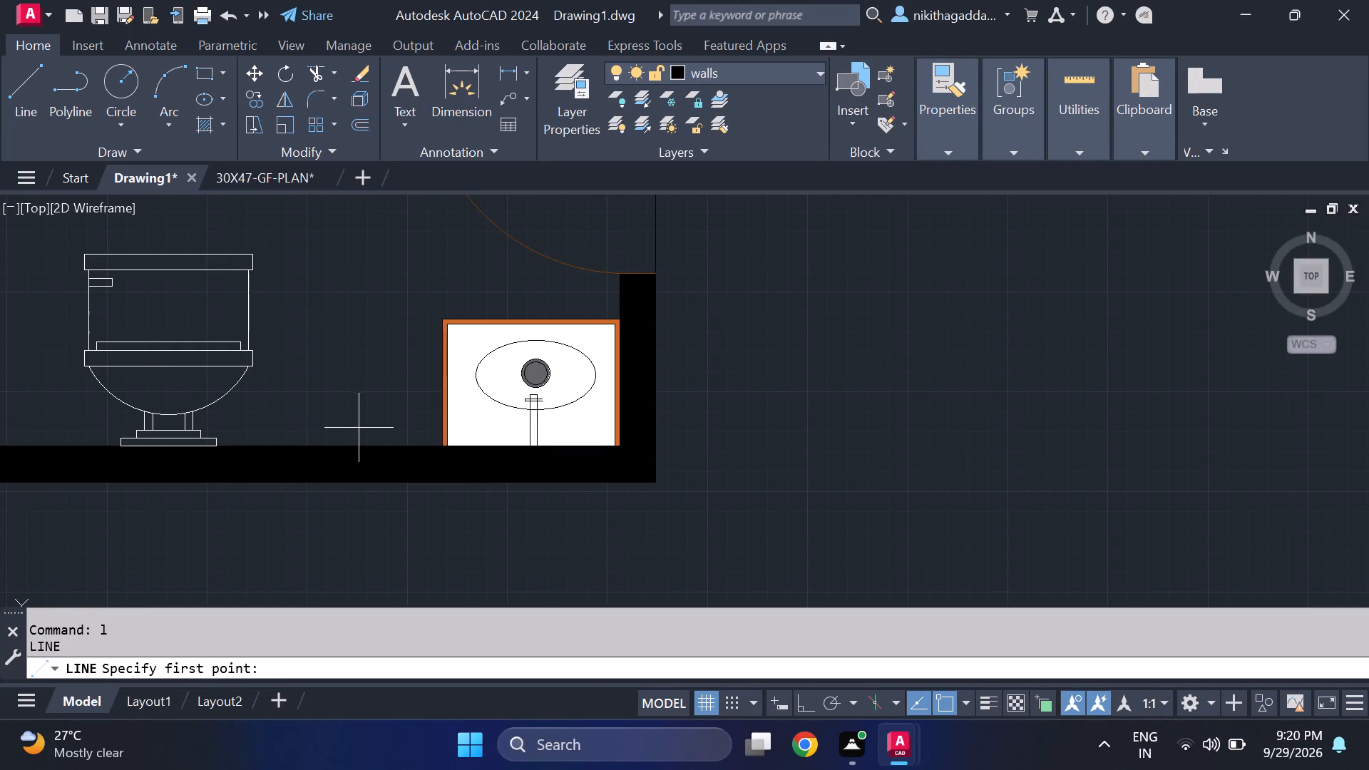
click(396, 446)
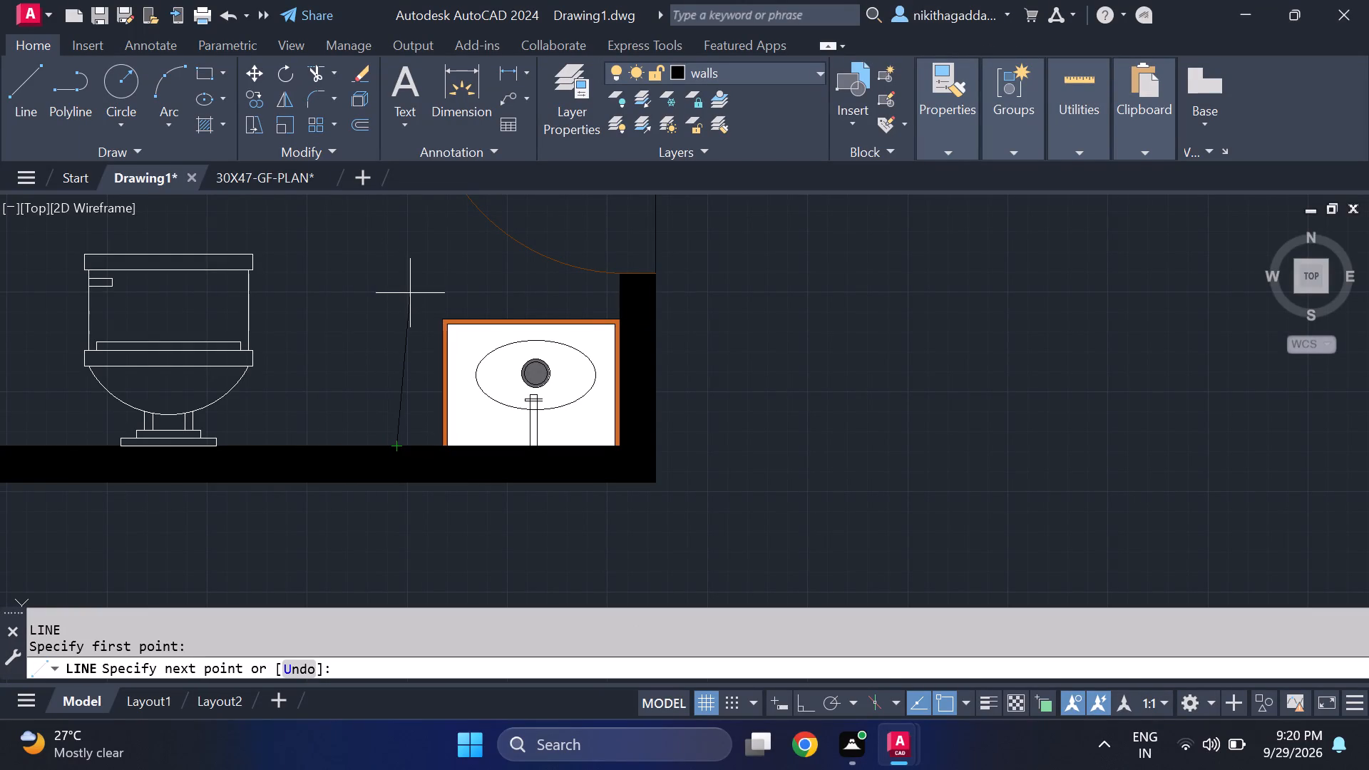